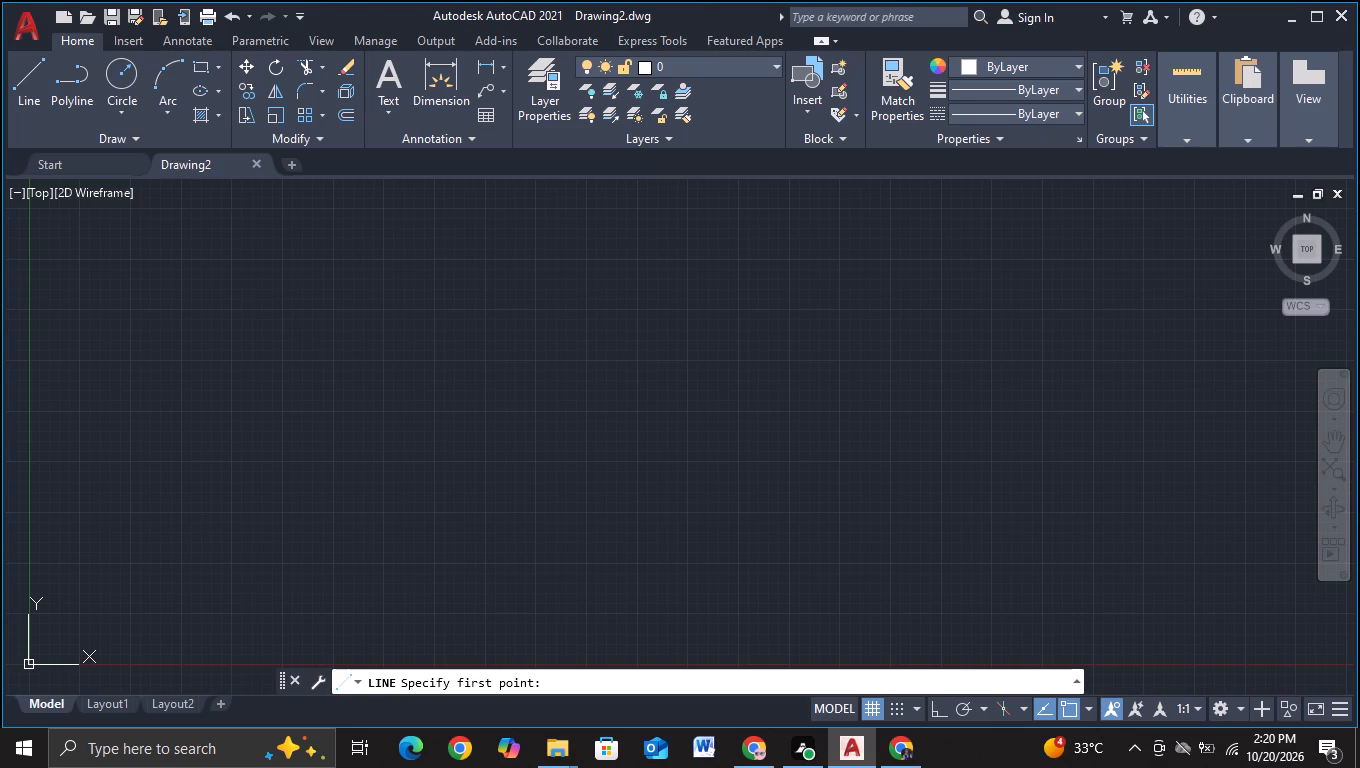
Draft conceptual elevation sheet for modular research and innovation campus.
Leave the active Line command and turn off the drawing grid display.
{"action": "key", "text": "Escape"}
{"action": "key", "text": "Escape"}
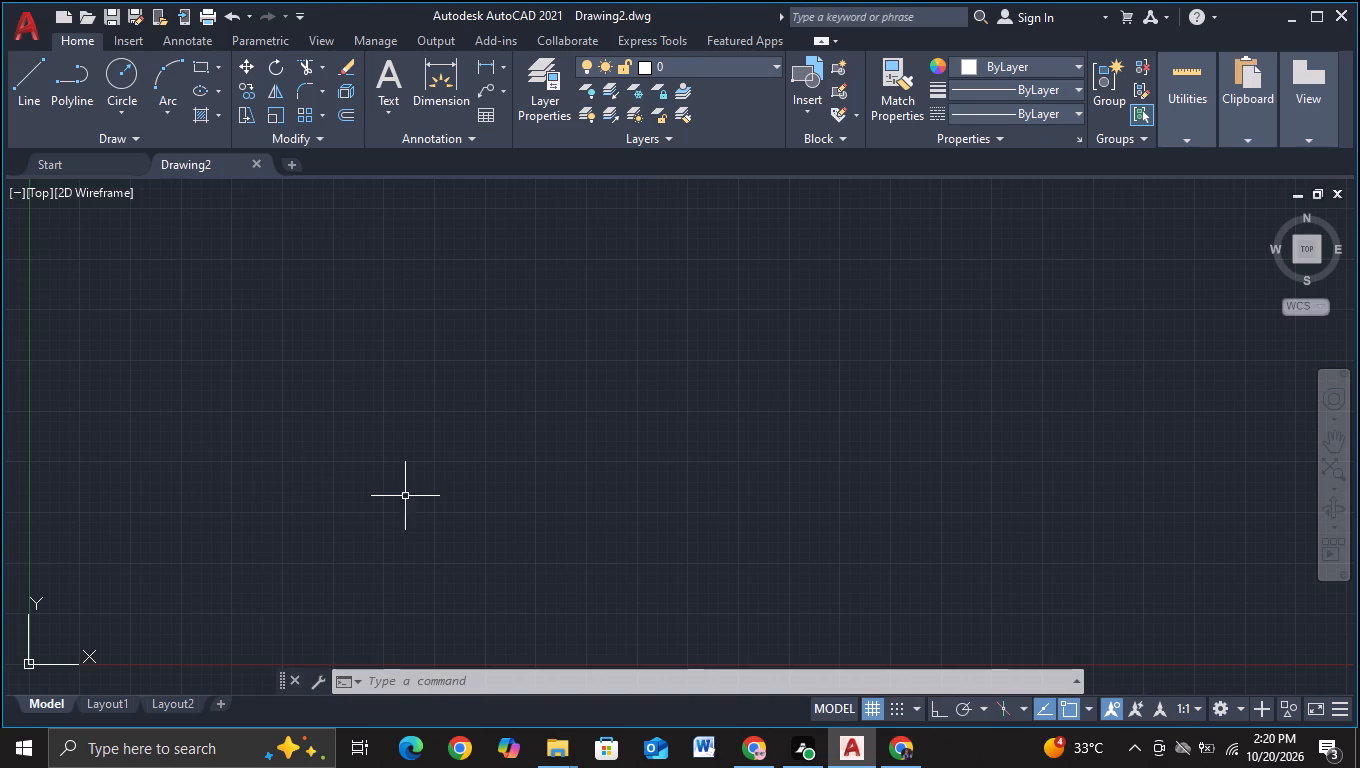
{"action": "left_click", "coordinate": [864, 703]}
{"action": "key", "text": "Escape"}
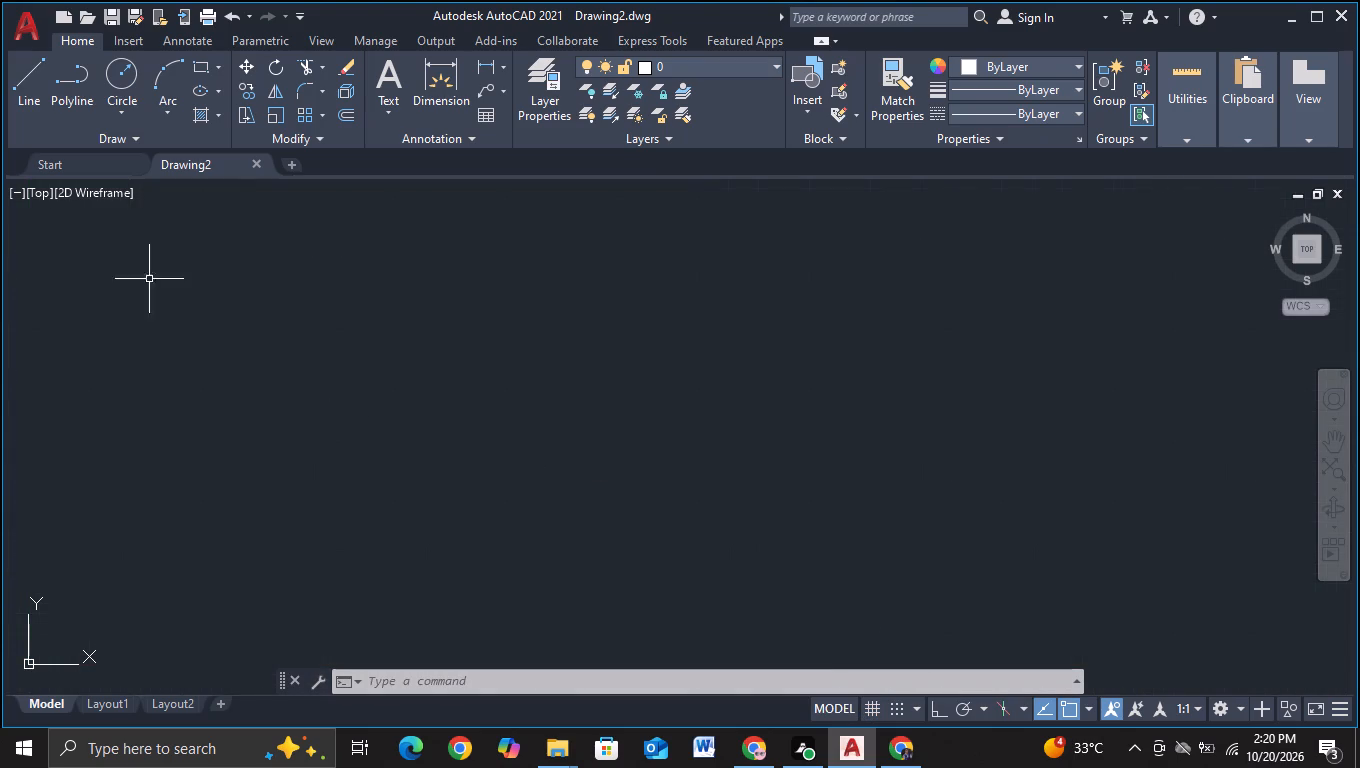
With Ortho on, draw a closed rectangle of lines about 14 units wide and 11 units high.
{"action": "left_click", "coordinate": [23, 91]}
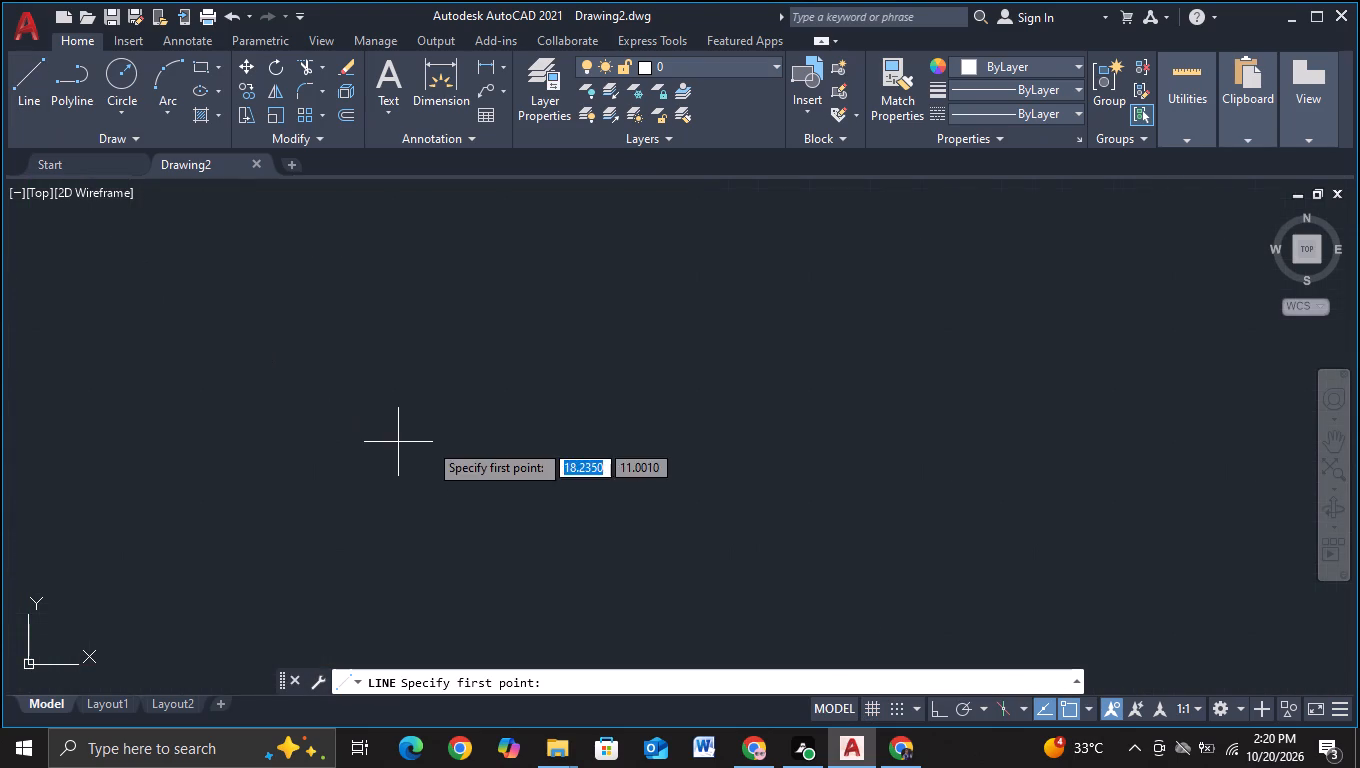
{"action": "middle_click_drag", "start_coordinate": [494, 438], "coordinate": [353, 446]}
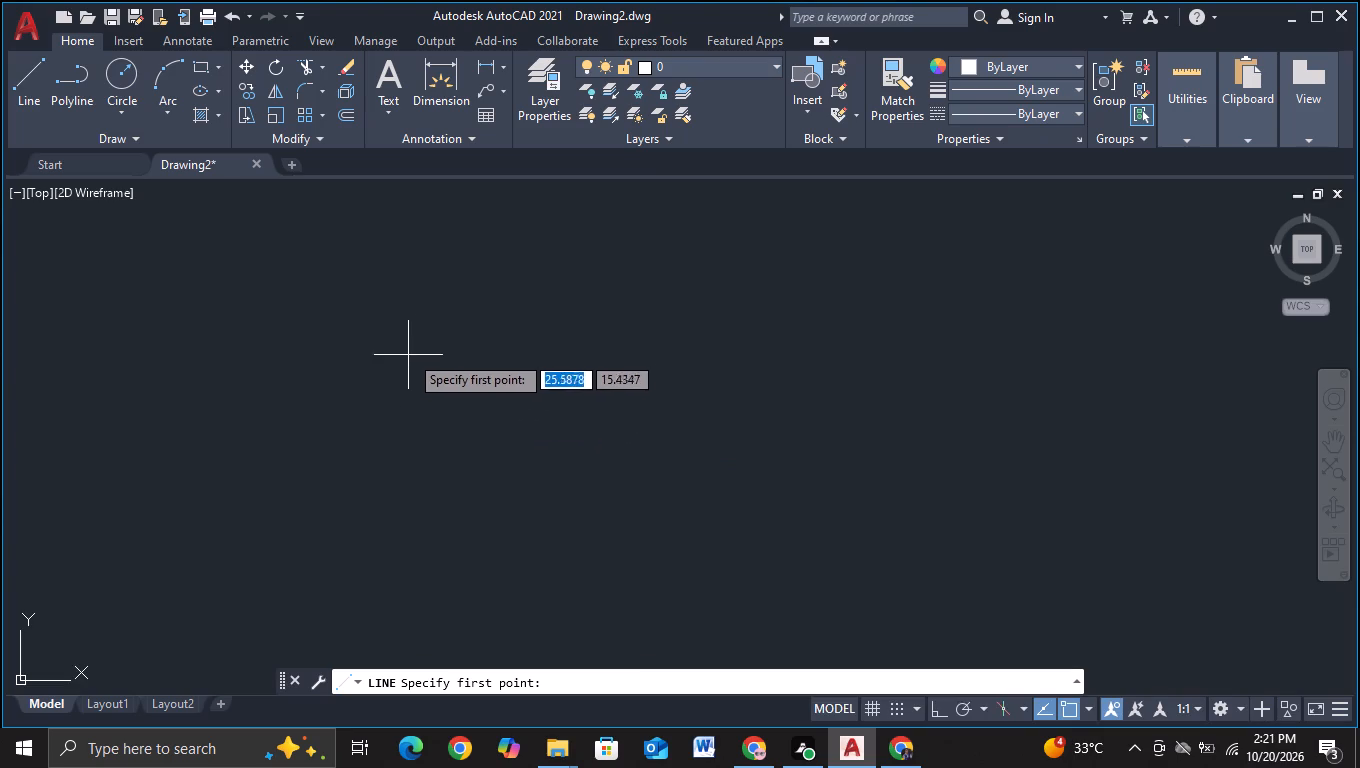
{"action": "left_click", "coordinate": [785, 294]}
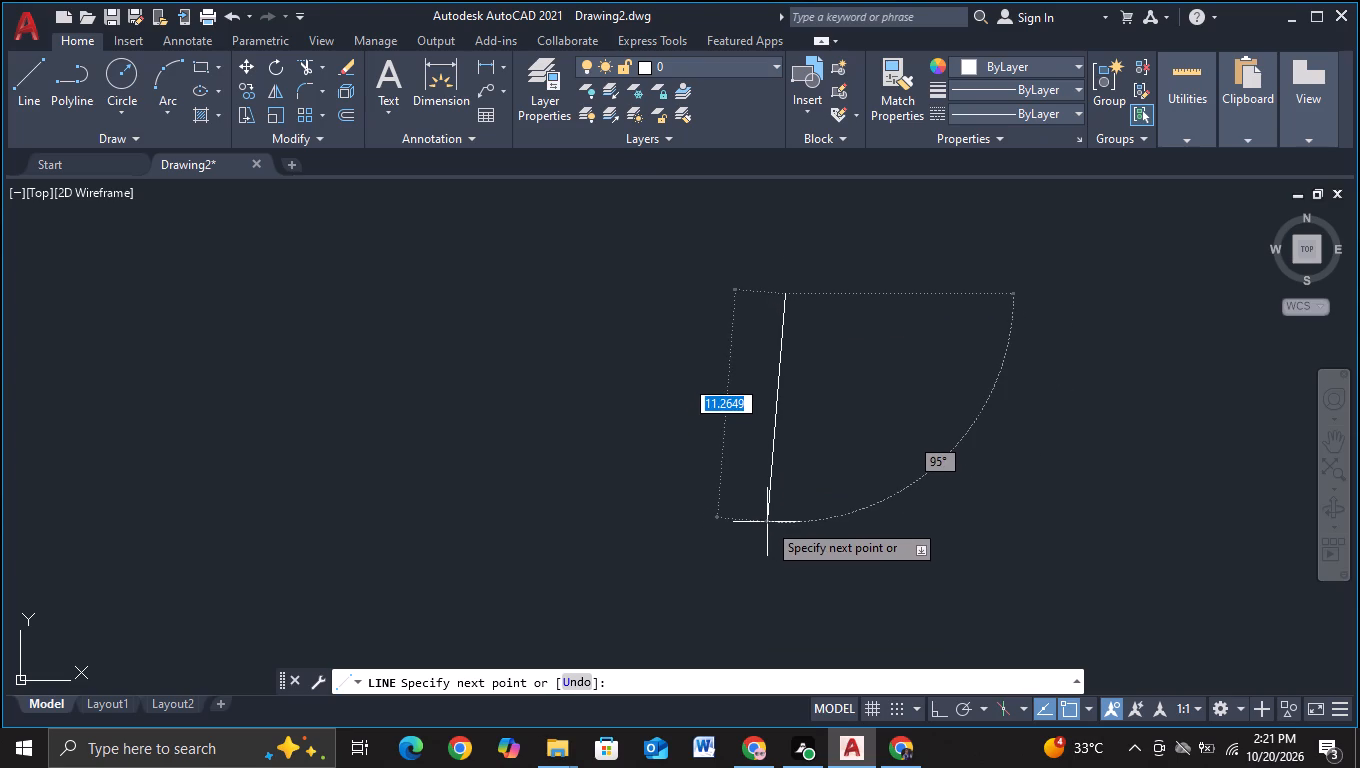
{"action": "key", "text": "F8"}
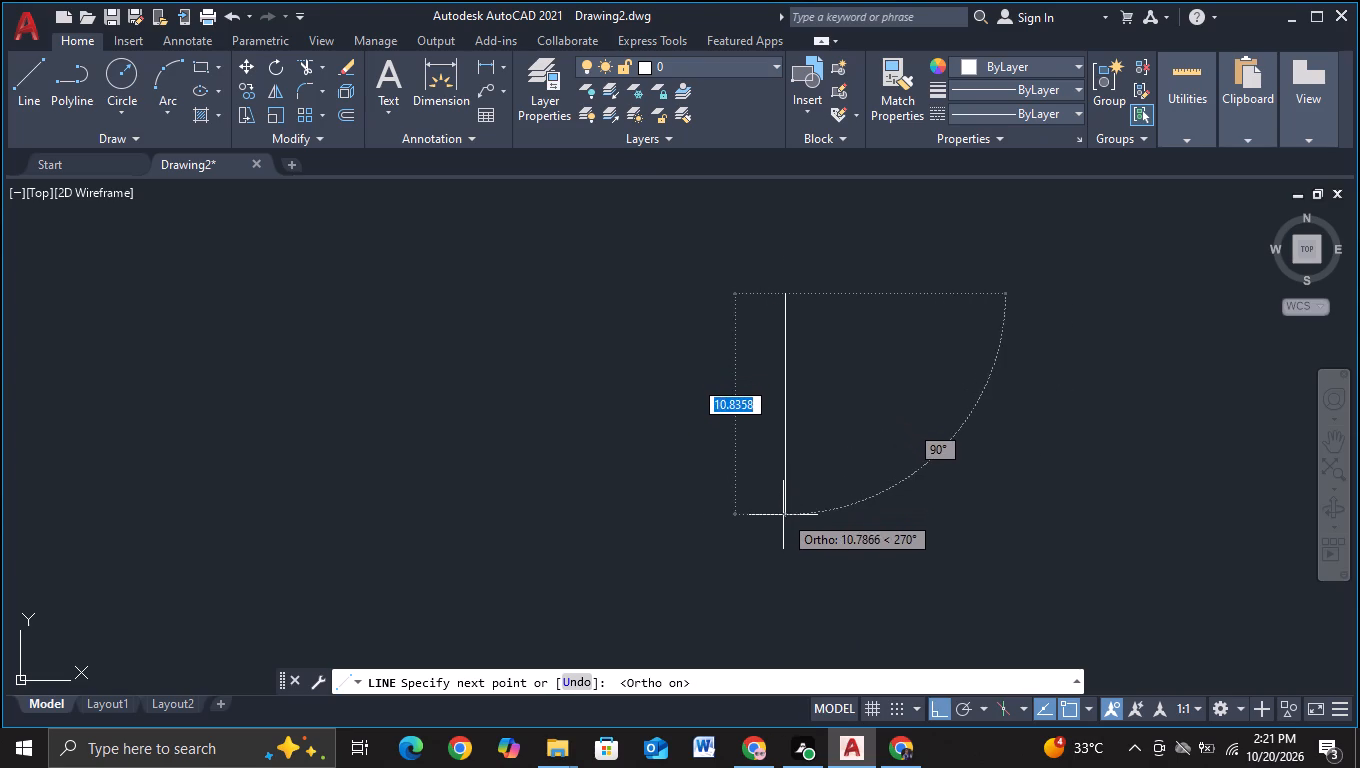
{"action": "left_click", "coordinate": [782, 519]}
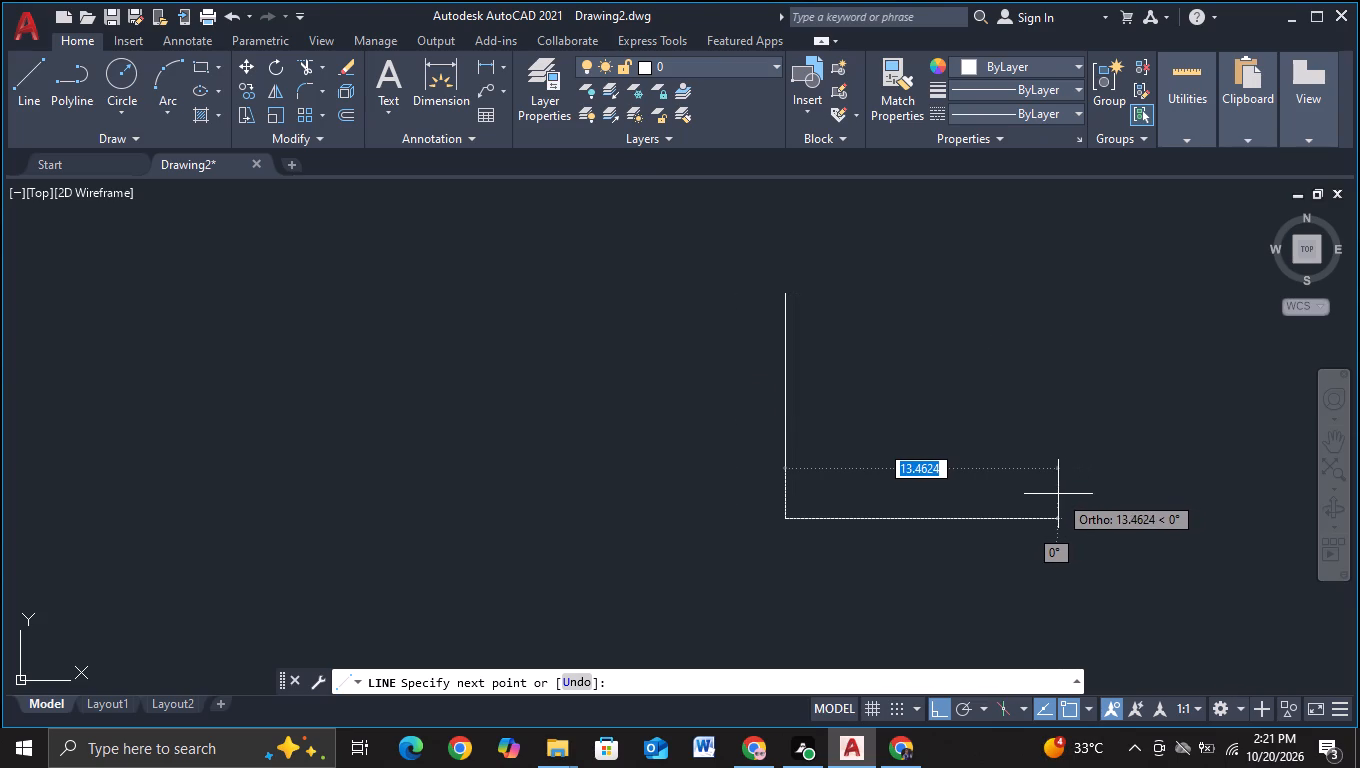
{"action": "left_click", "coordinate": [1067, 501]}
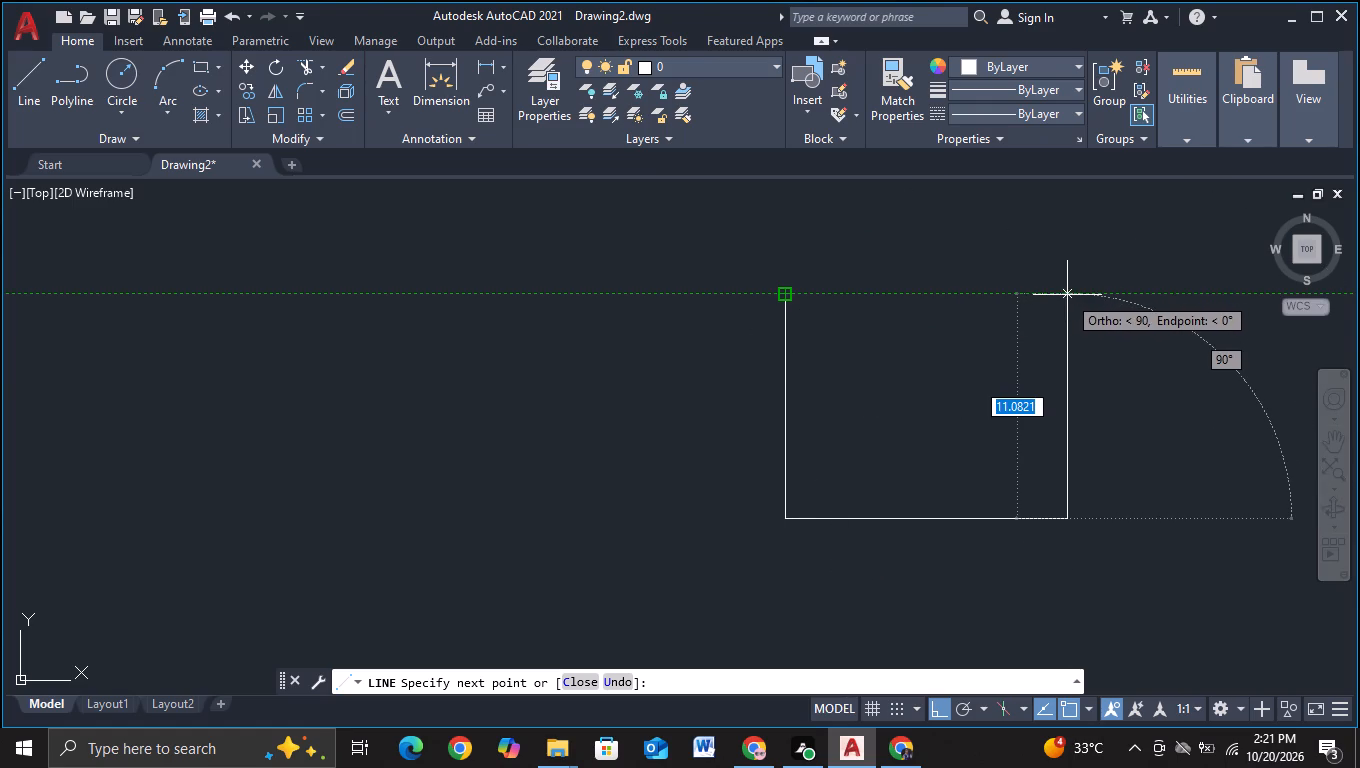
{"action": "left_click", "coordinate": [1067, 295]}
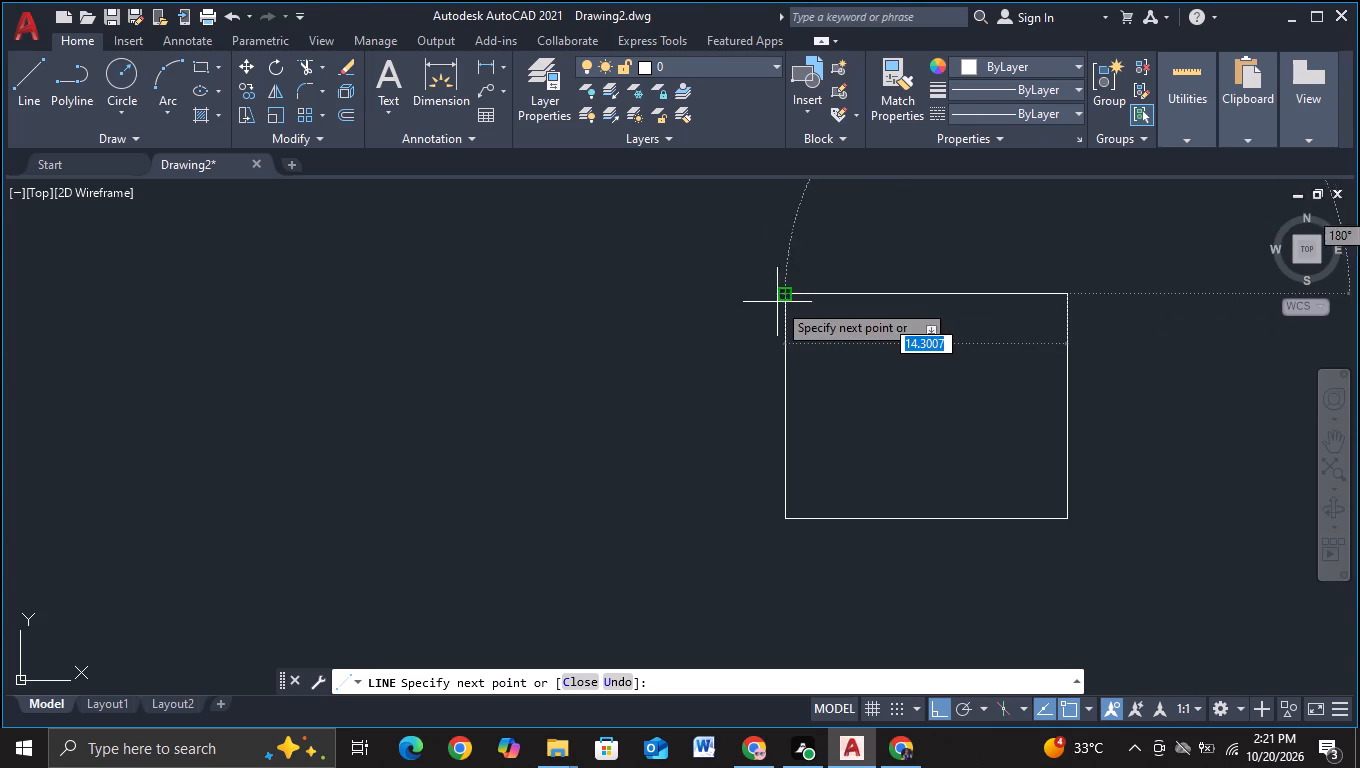
{"action": "left_click", "coordinate": [784, 296]}
{"action": "key", "text": "Escape"}
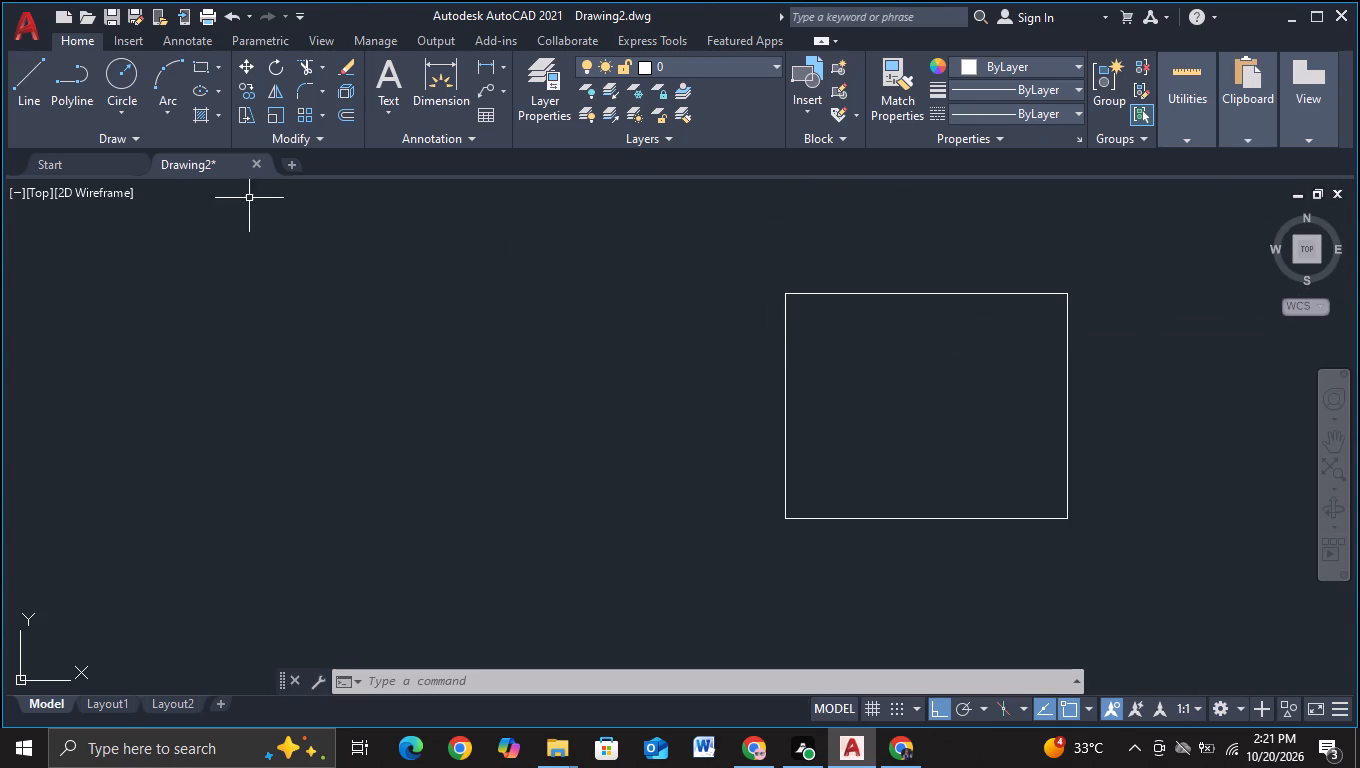
Draw a narrower three-sided line outline above the rectangle, with both vertical sides running down past its top edge.
{"action": "left_click", "coordinate": [21, 108]}
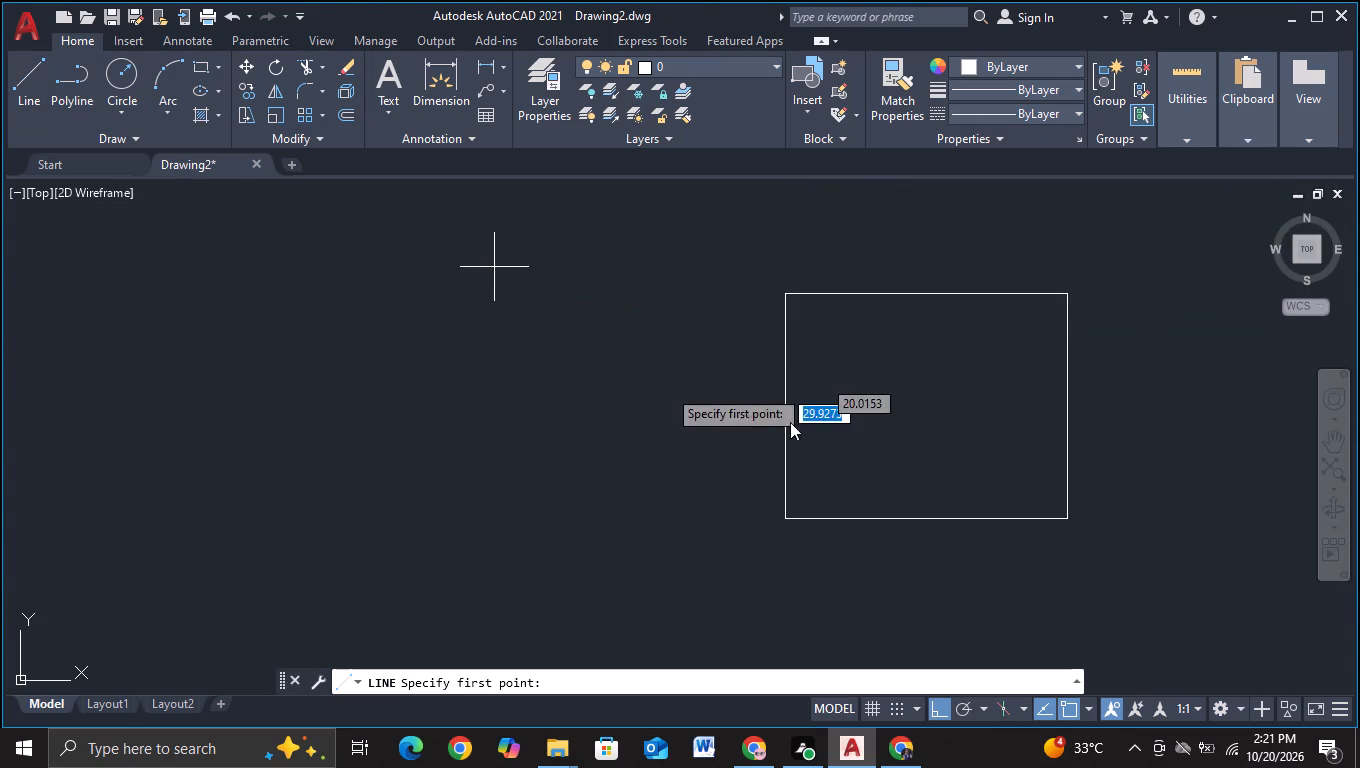
{"action": "scroll", "coordinate": [875, 378], "scroll_direction": "up", "scroll_amount": 2}
{"action": "middle_click_drag", "start_coordinate": [871, 374], "coordinate": [646, 479]}
{"action": "middle_click_drag", "start_coordinate": [497, 275], "coordinate": [505, 294]}
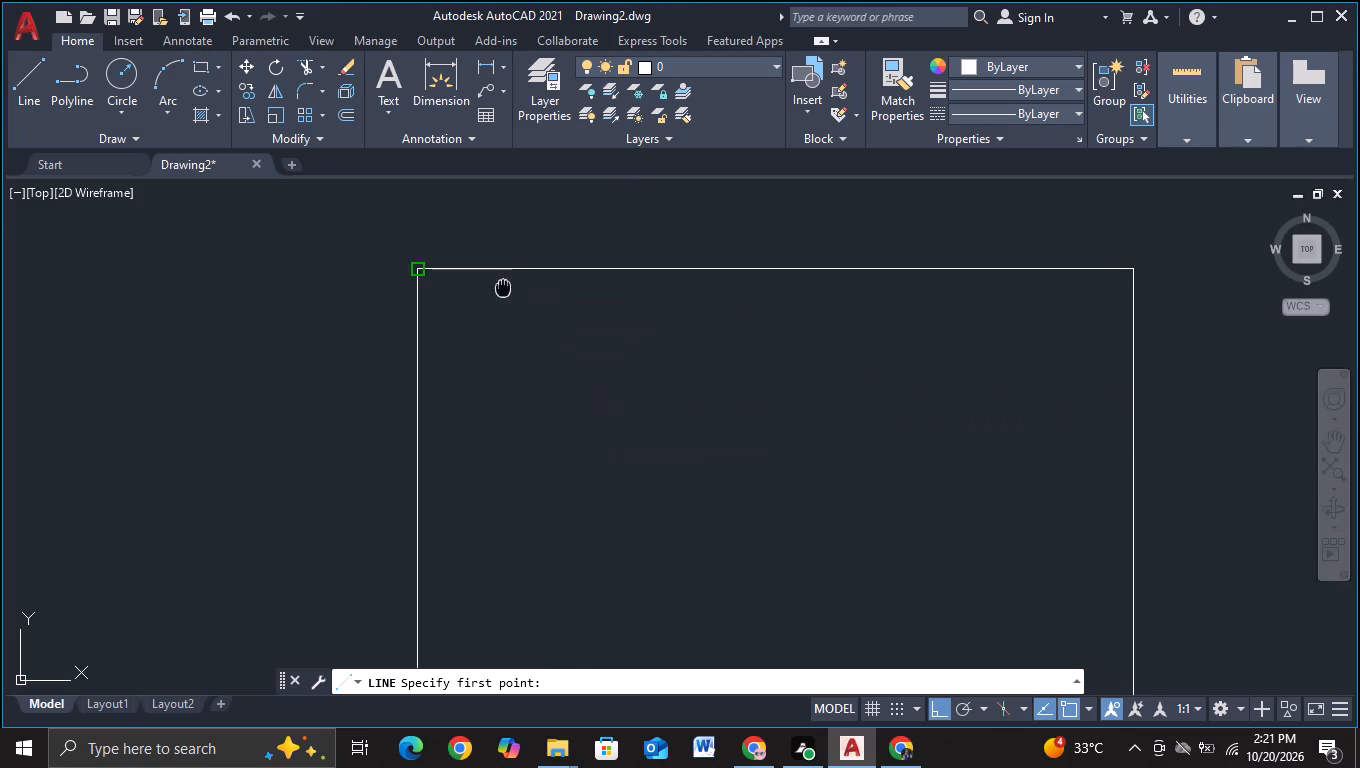
{"action": "middle_click_drag", "start_coordinate": [505, 294], "coordinate": [516, 374]}
{"action": "left_click", "coordinate": [543, 381]}
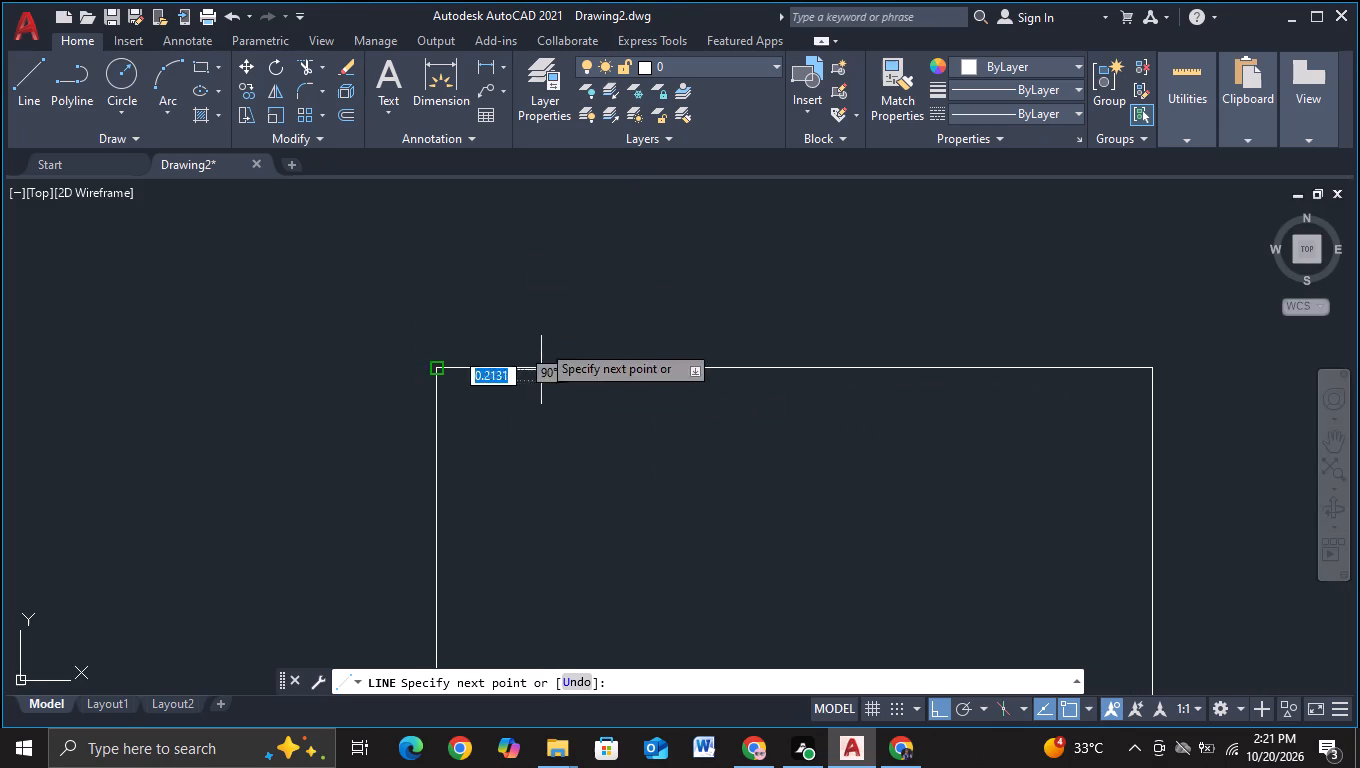
{"action": "left_click", "coordinate": [554, 281]}
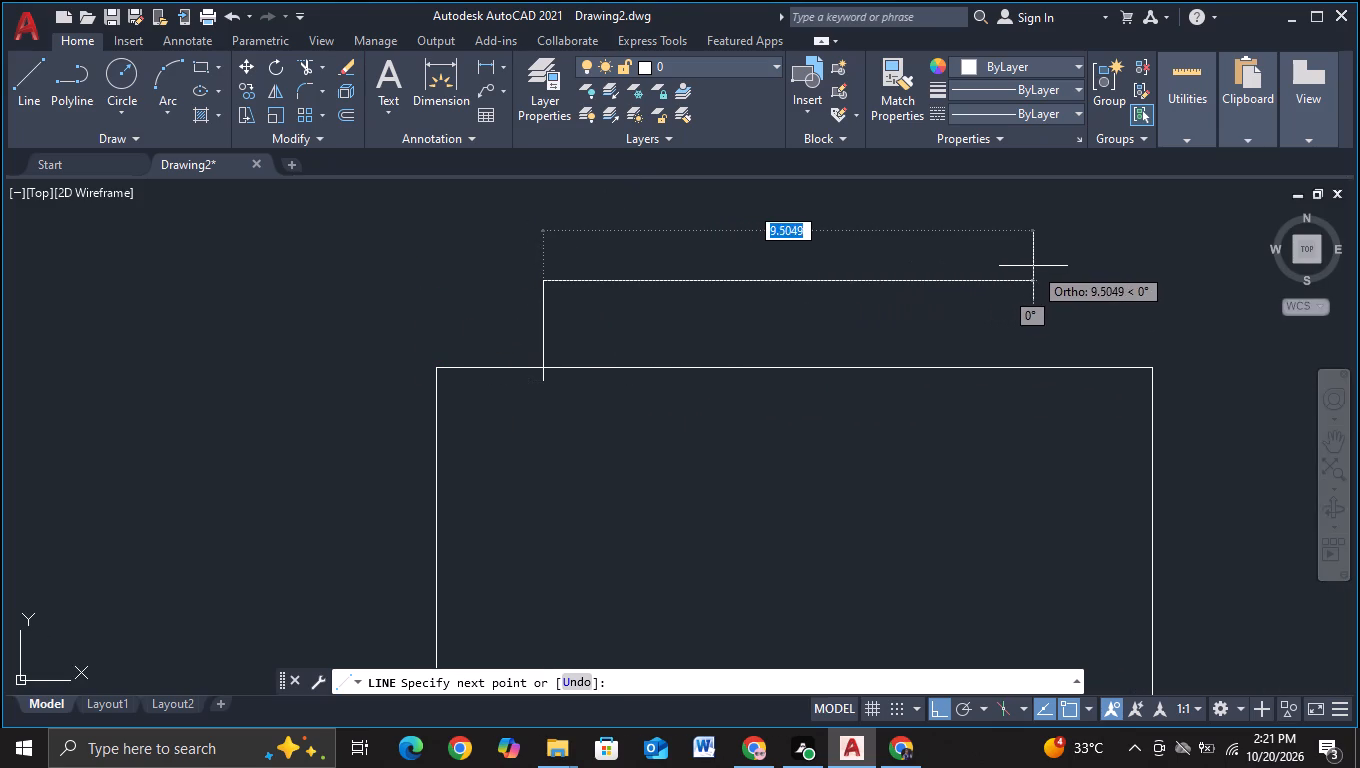
{"action": "left_click", "coordinate": [1004, 273]}
{"action": "left_click", "coordinate": [1029, 444]}
{"action": "key", "text": "Escape"}
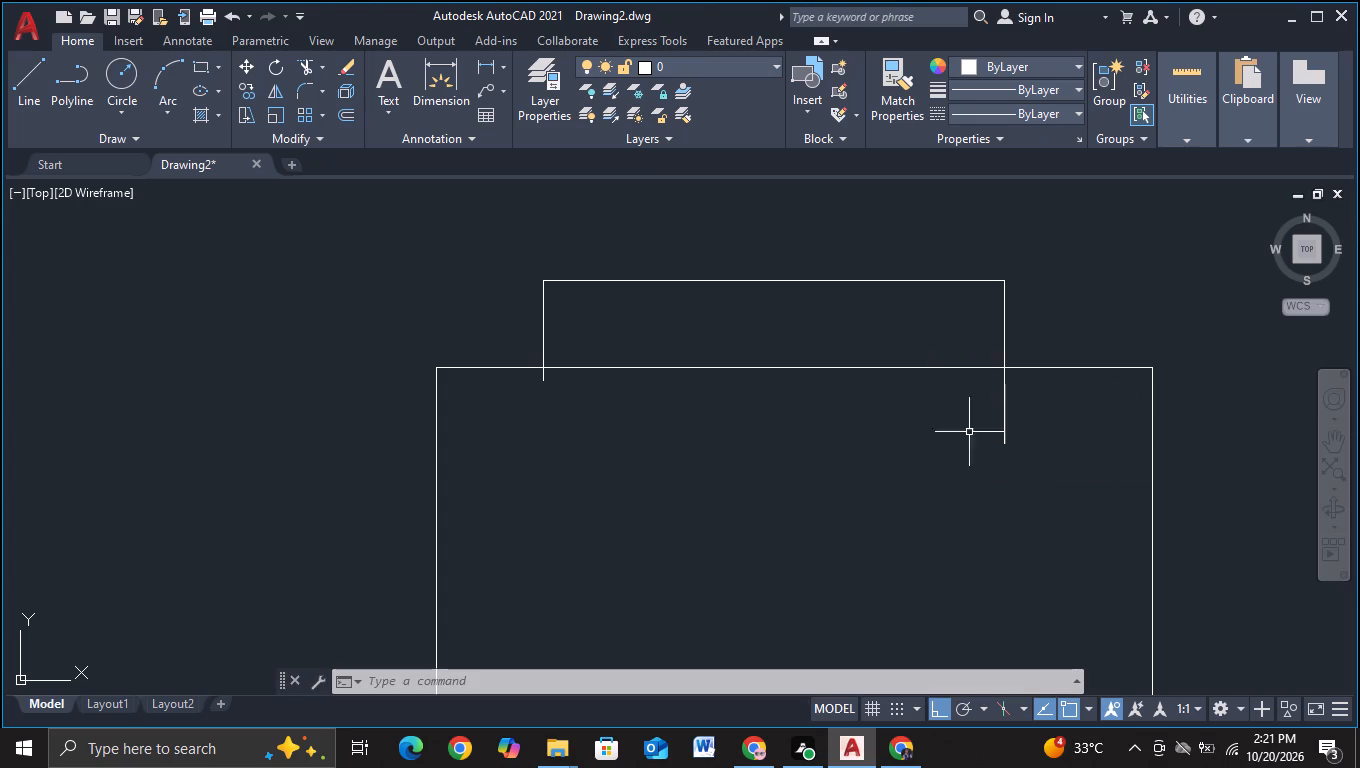
Trim the two vertical line ends that extend below the large rectangle's top edge.
{"action": "left_click", "coordinate": [300, 67]}
{"action": "left_click", "coordinate": [544, 377]}
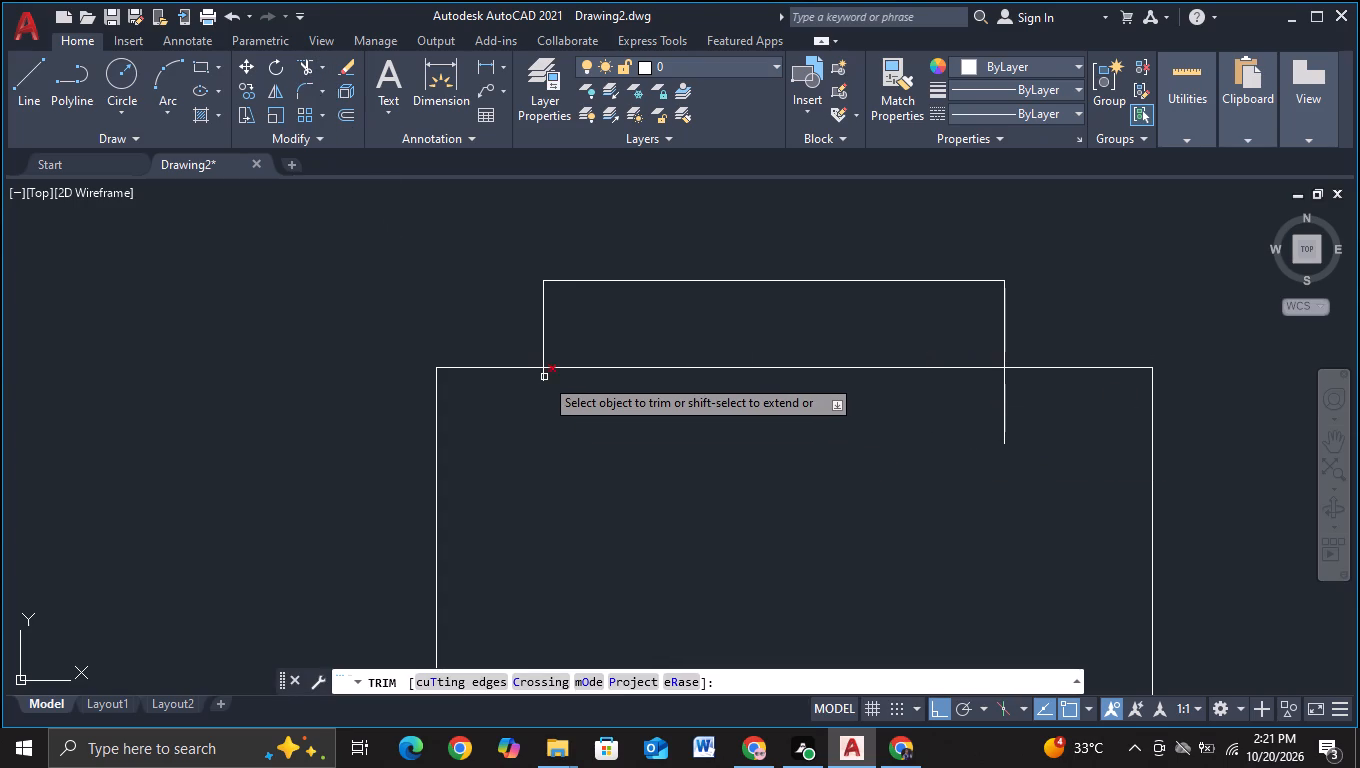
{"action": "left_click_drag", "start_coordinate": [957, 428], "coordinate": [1038, 409]}
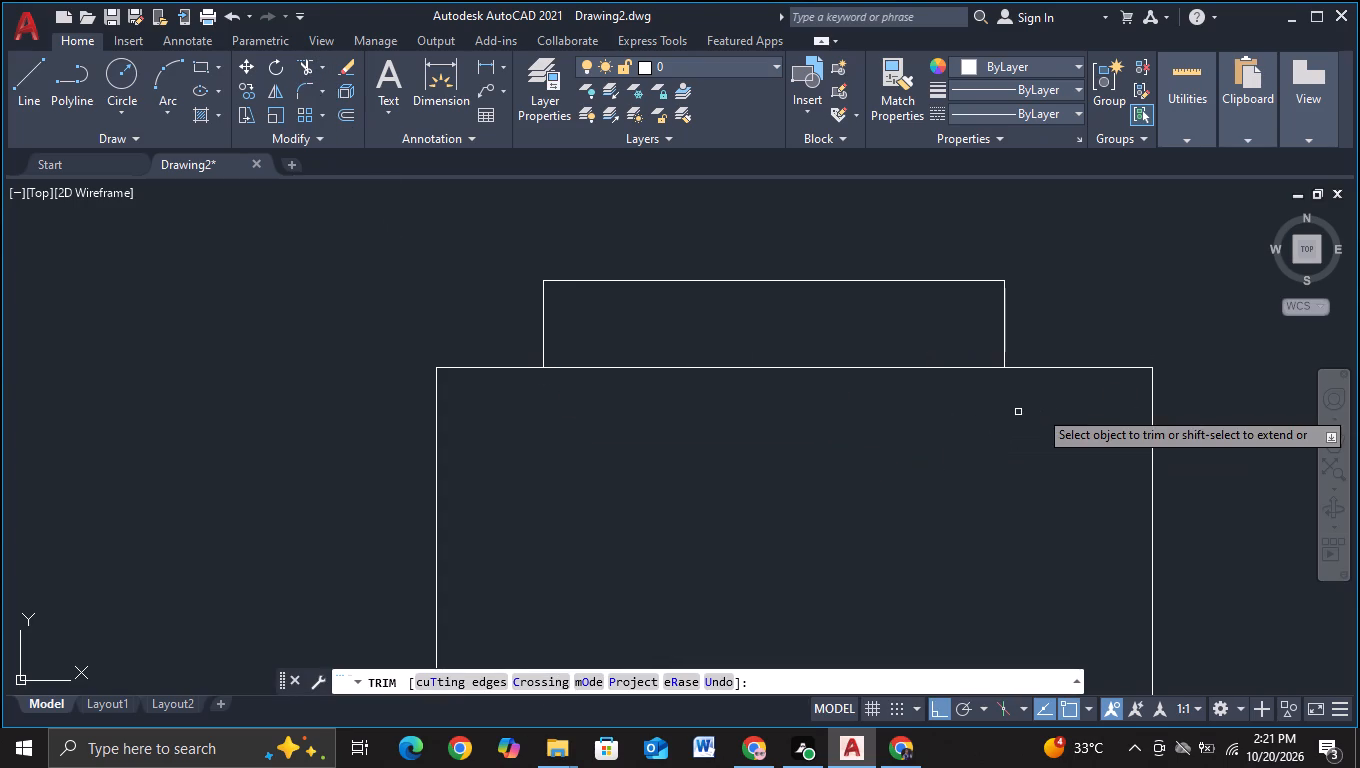
{"action": "scroll", "coordinate": [1038, 409], "scroll_direction": "down", "scroll_amount": 3}
{"action": "middle_click_drag", "start_coordinate": [1016, 510], "coordinate": [989, 443]}
{"action": "key", "text": "Escape"}
Draw an inner rectangle of lines about 12.3 by 9.3 units, inset inside the large rectangle.
{"action": "middle_click_drag", "start_coordinate": [1002, 450], "coordinate": [962, 445]}
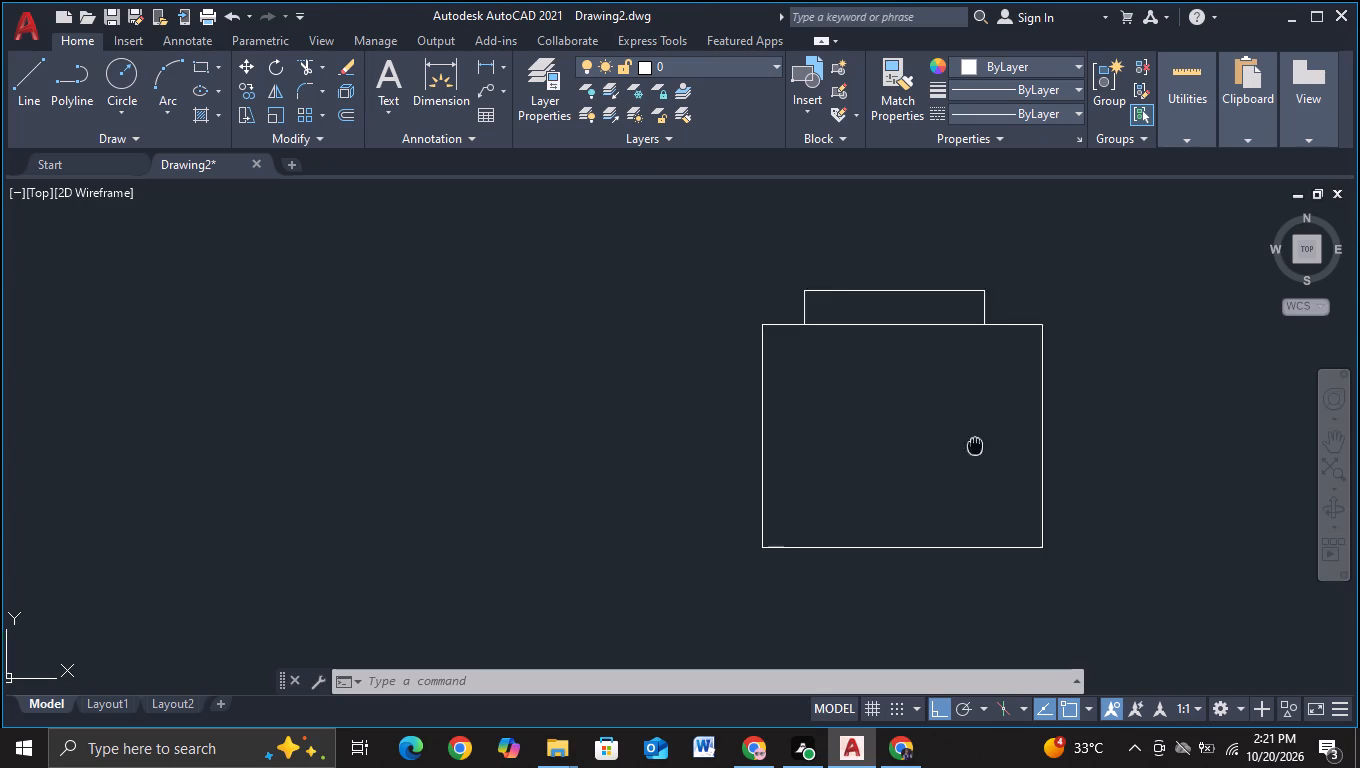
{"action": "middle_click_drag", "start_coordinate": [962, 445], "coordinate": [859, 432]}
{"action": "left_click", "coordinate": [17, 110]}
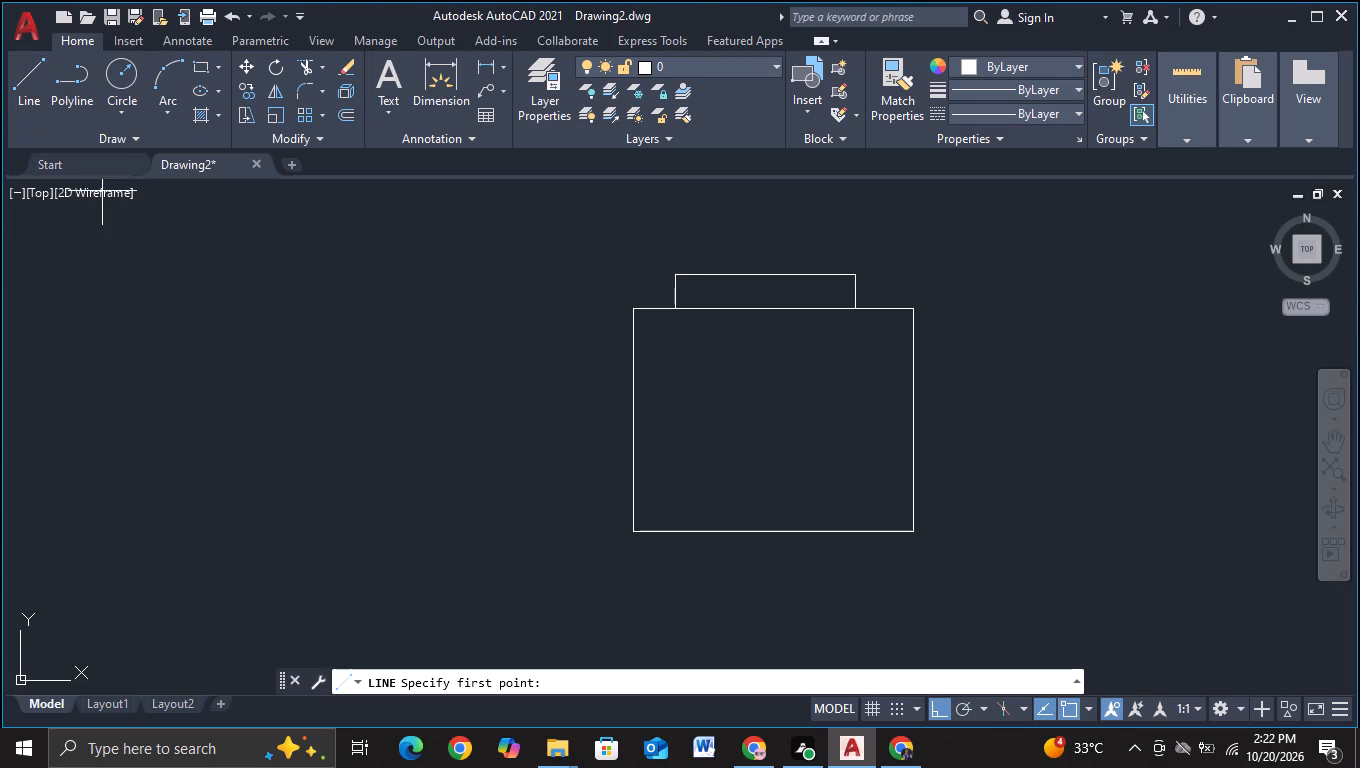
{"action": "middle_click_drag", "start_coordinate": [708, 407], "coordinate": [674, 363]}
{"action": "scroll", "coordinate": [674, 363], "scroll_direction": "up", "scroll_amount": 1}
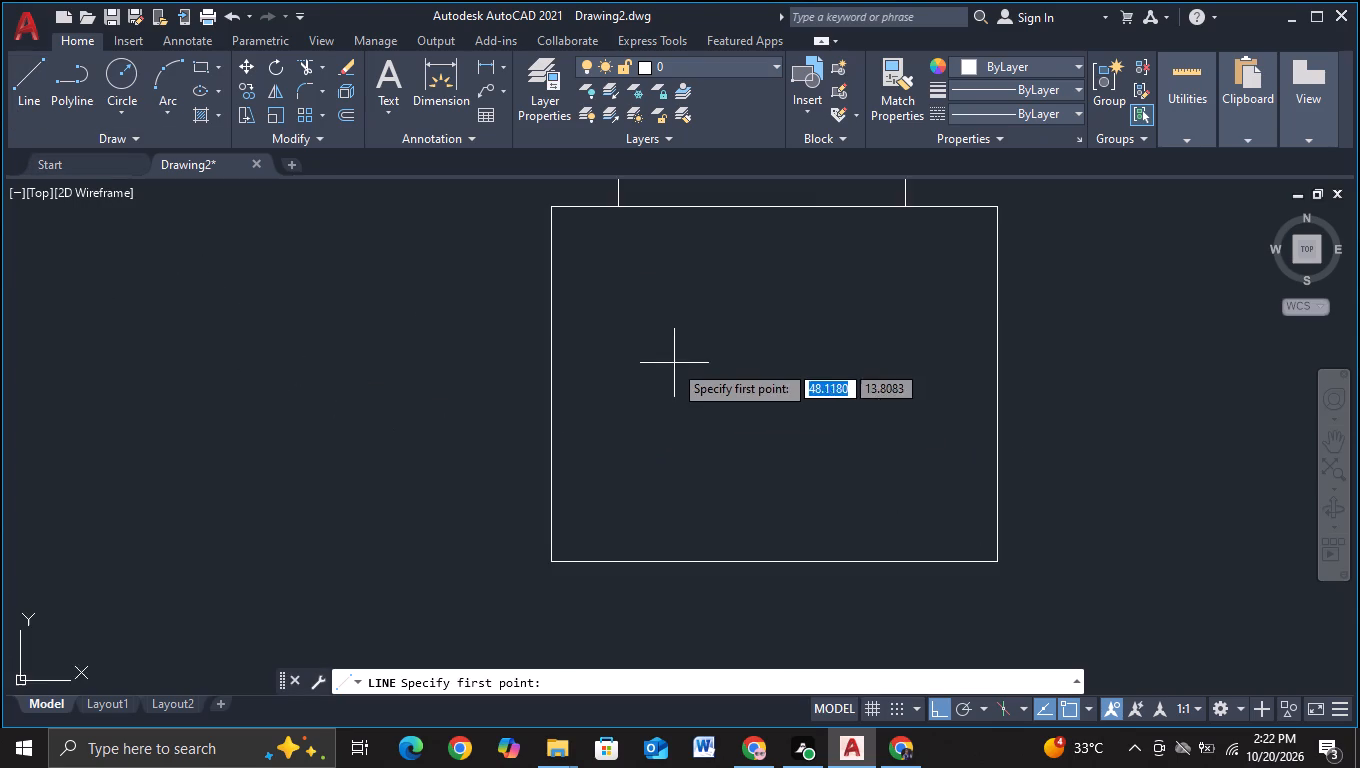
{"action": "middle_click_drag", "start_coordinate": [599, 376], "coordinate": [497, 330]}
{"action": "middle_click_drag", "start_coordinate": [499, 348], "coordinate": [460, 376]}
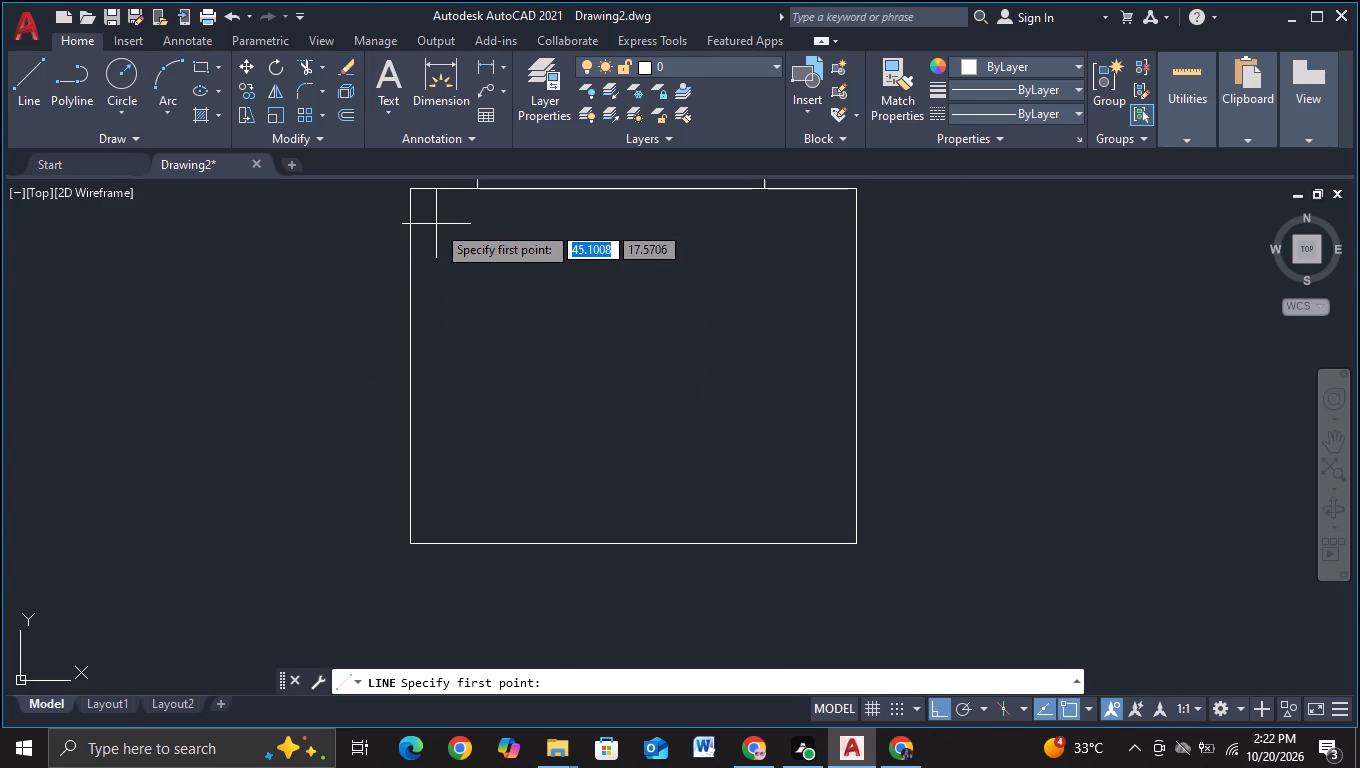
{"action": "left_click", "coordinate": [436, 221]}
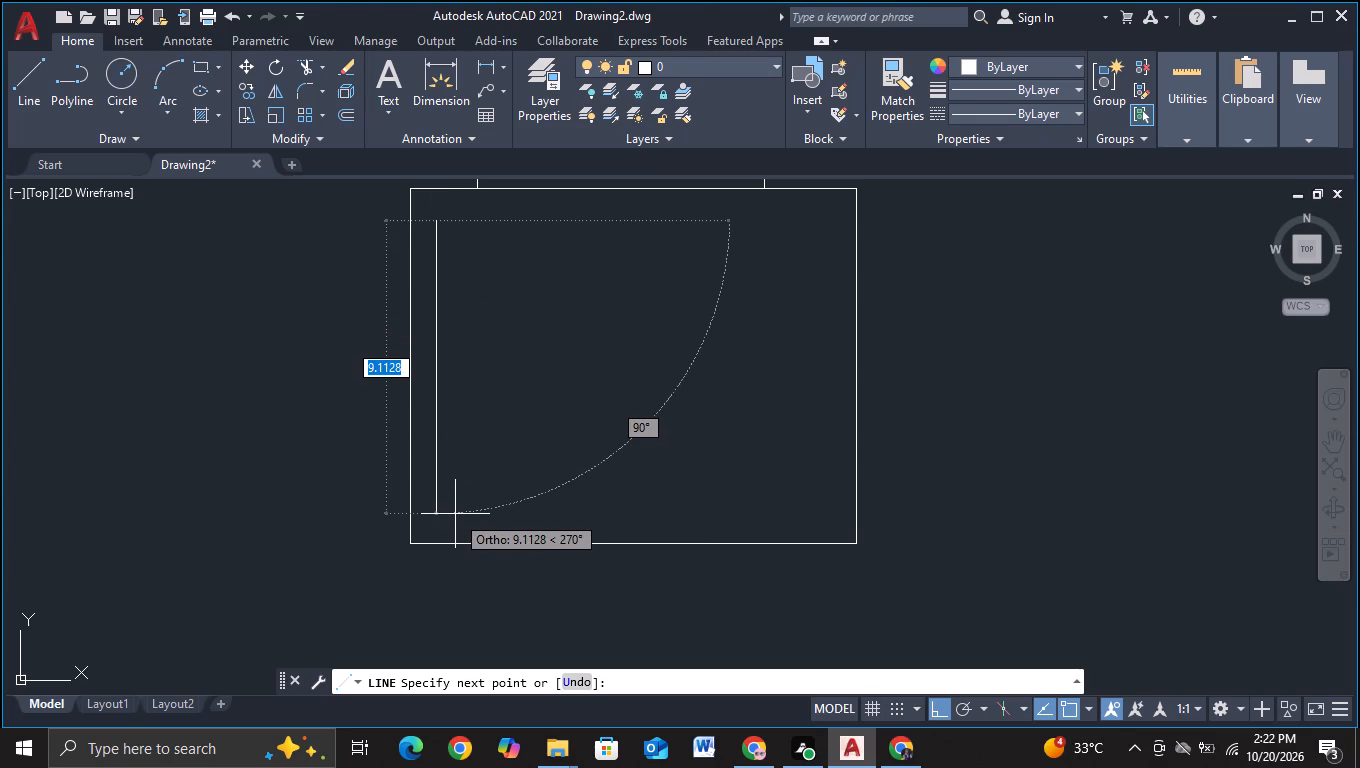
{"action": "left_click", "coordinate": [453, 521]}
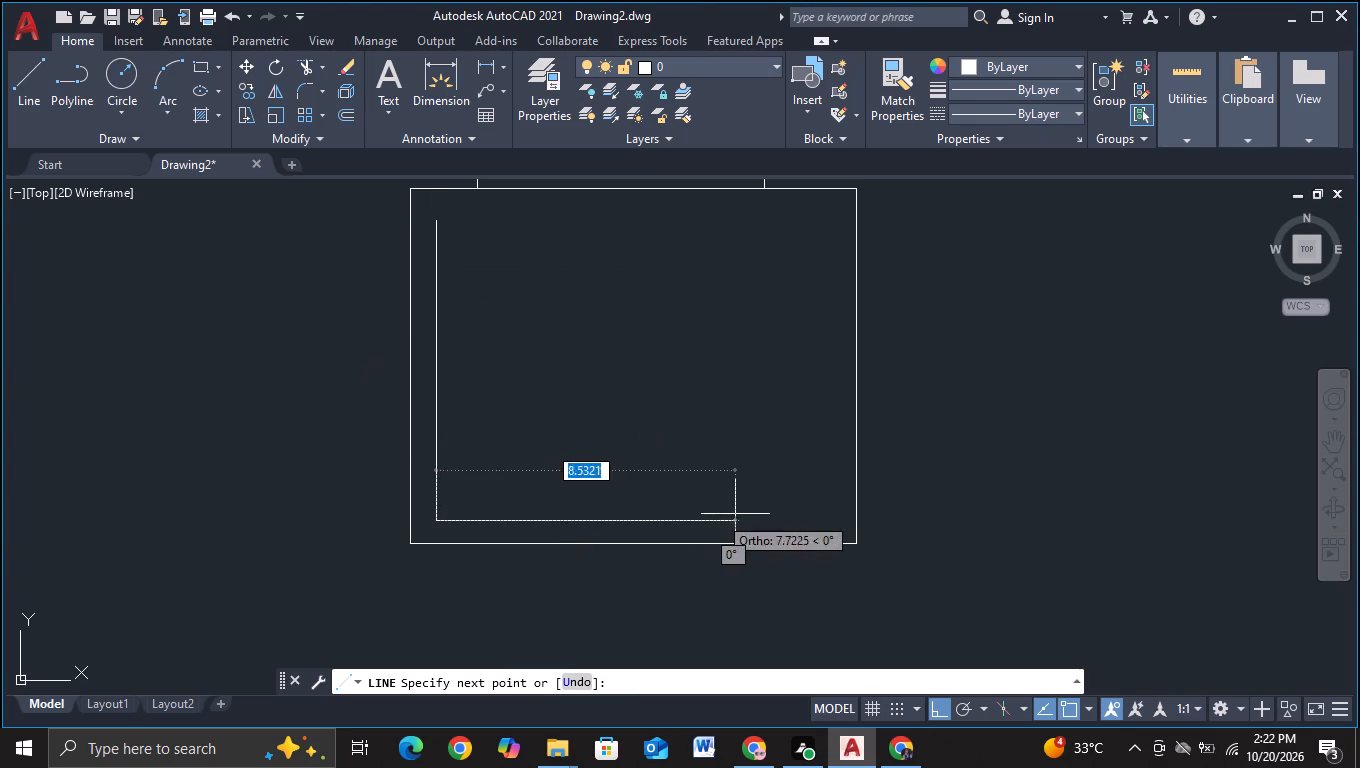
{"action": "left_click", "coordinate": [832, 516]}
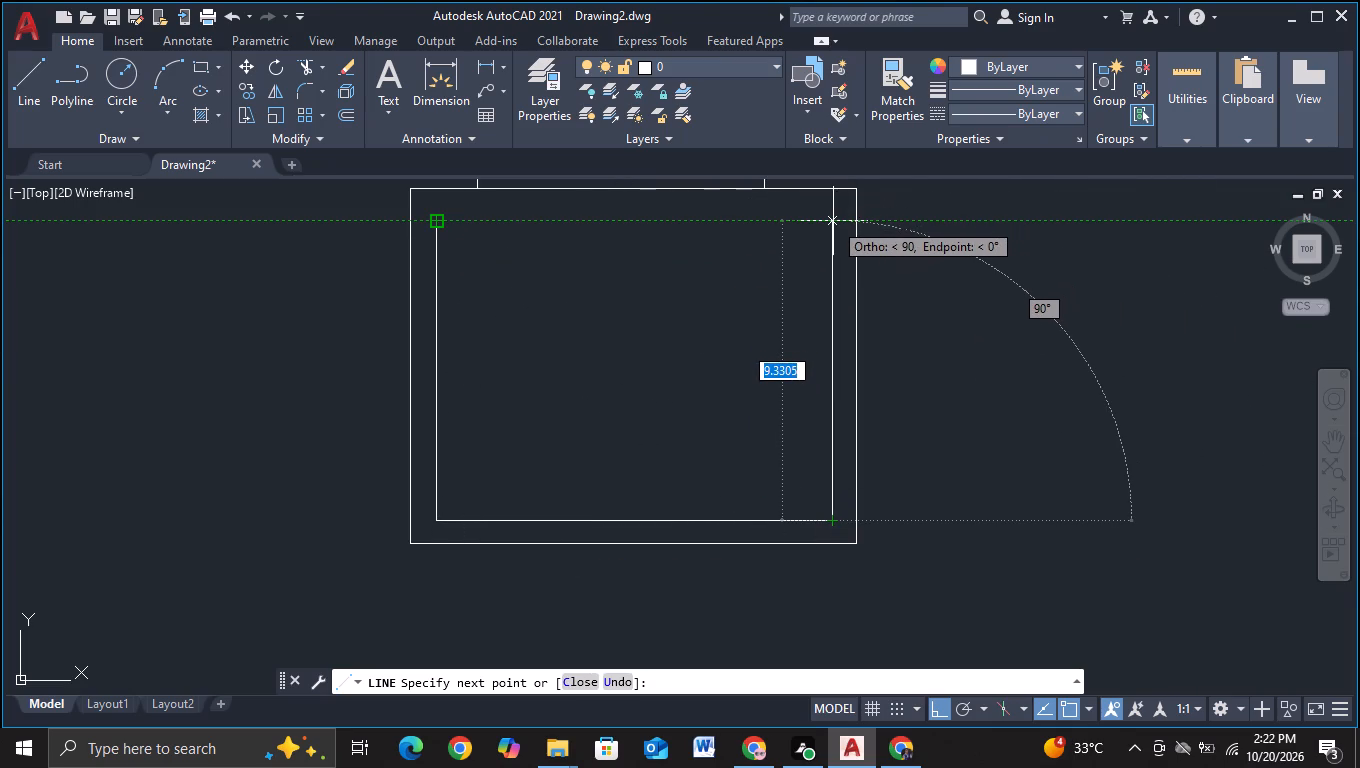
{"action": "left_click", "coordinate": [833, 221]}
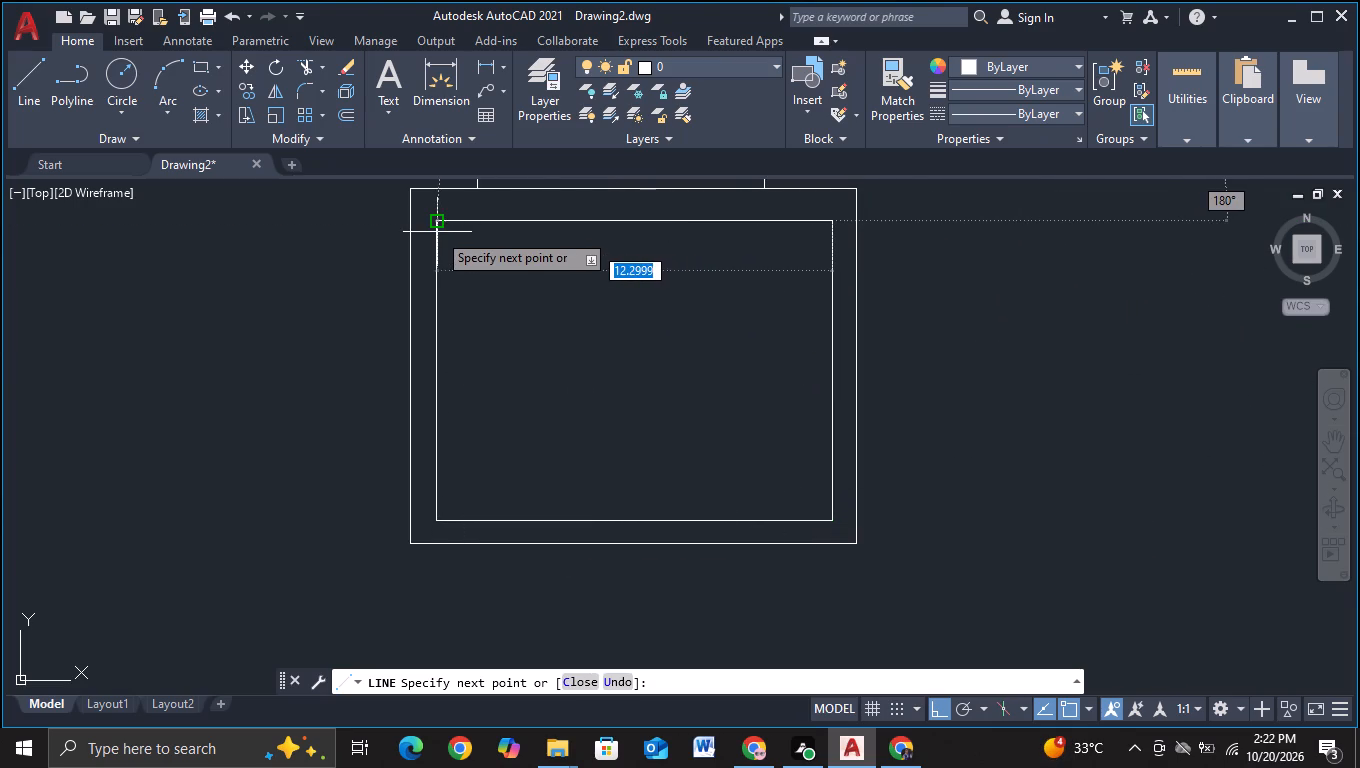
{"action": "left_click", "coordinate": [437, 232]}
{"action": "key", "text": "Escape"}
{"action": "left_click", "coordinate": [25, 110]}
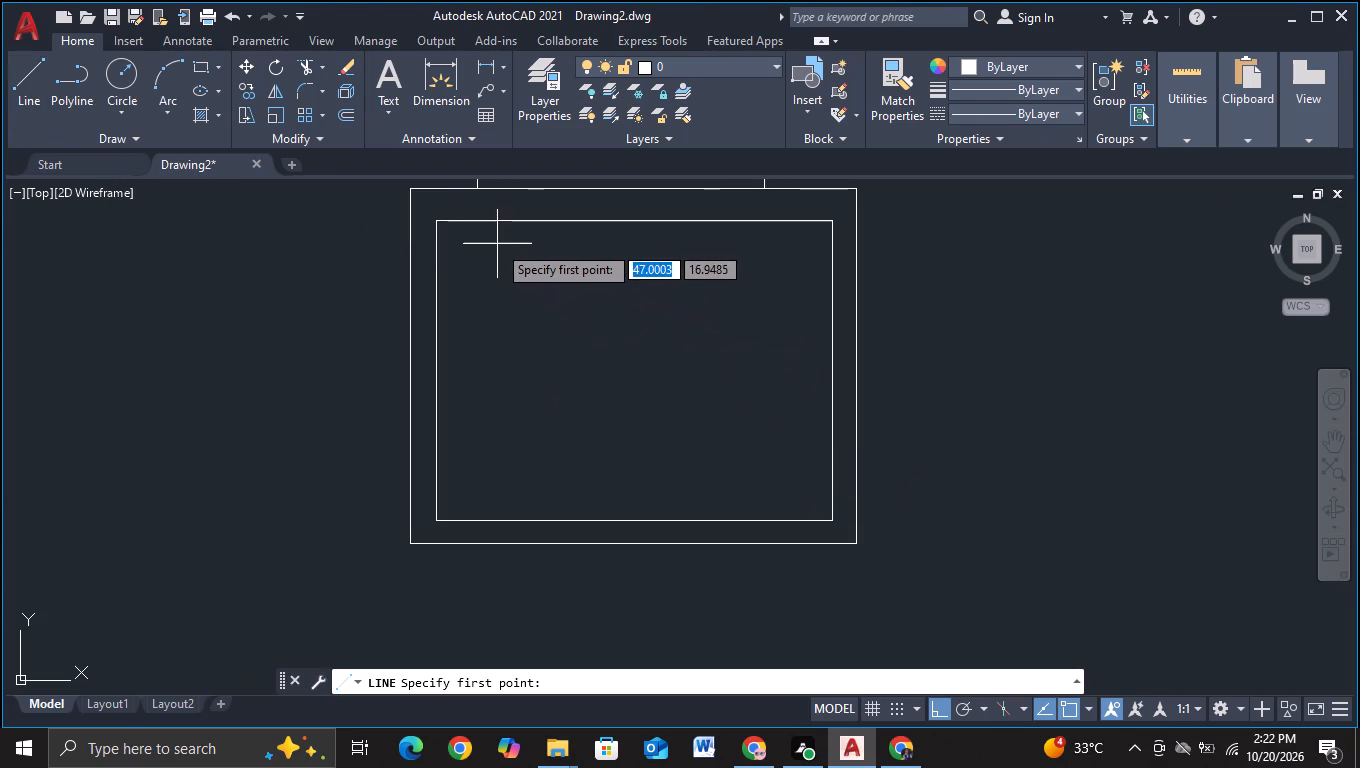
{"action": "key", "text": "Escape"}
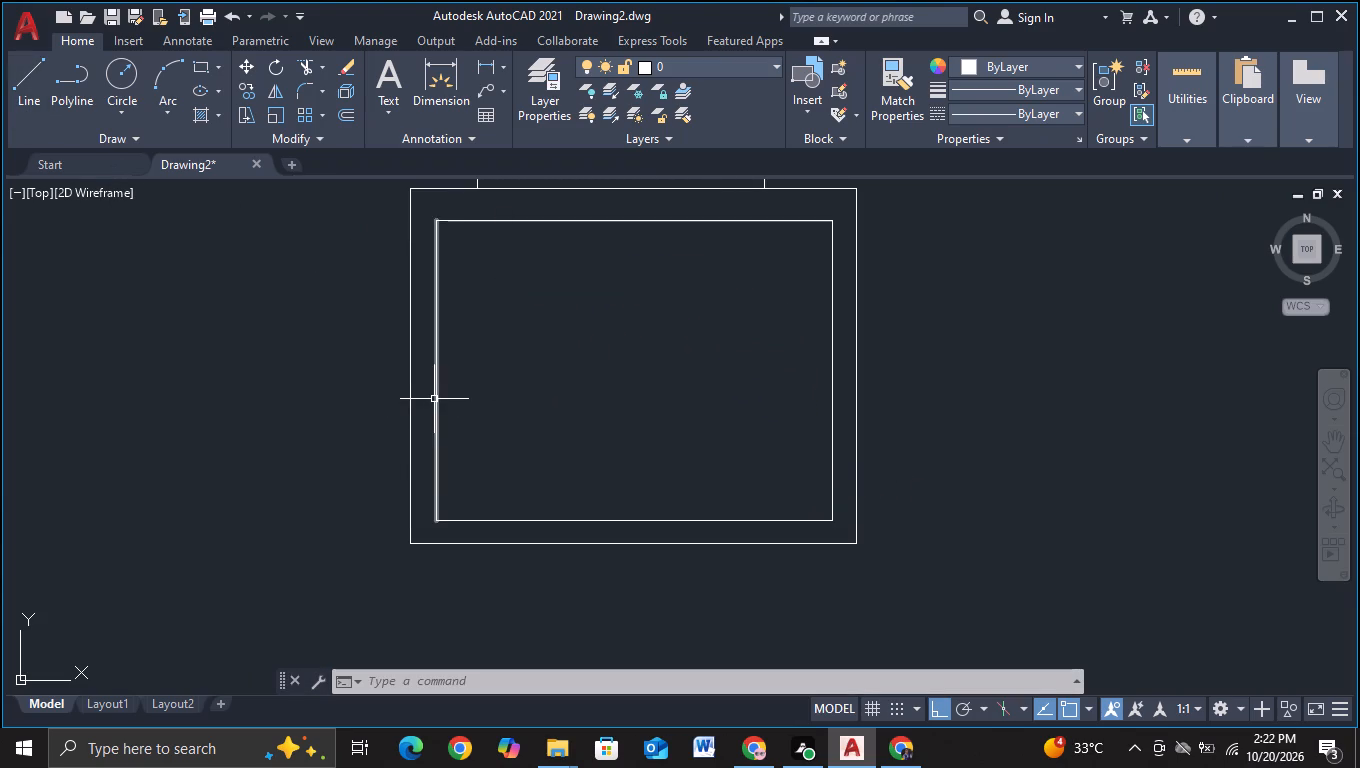
Copy the inner rectangle's left side horizontally to the right five times, at about 2.8, 3.2, 5.7, 6.1 and 9.7 units.
{"action": "left_click", "coordinate": [434, 399]}
{"action": "key", "text": "c"}
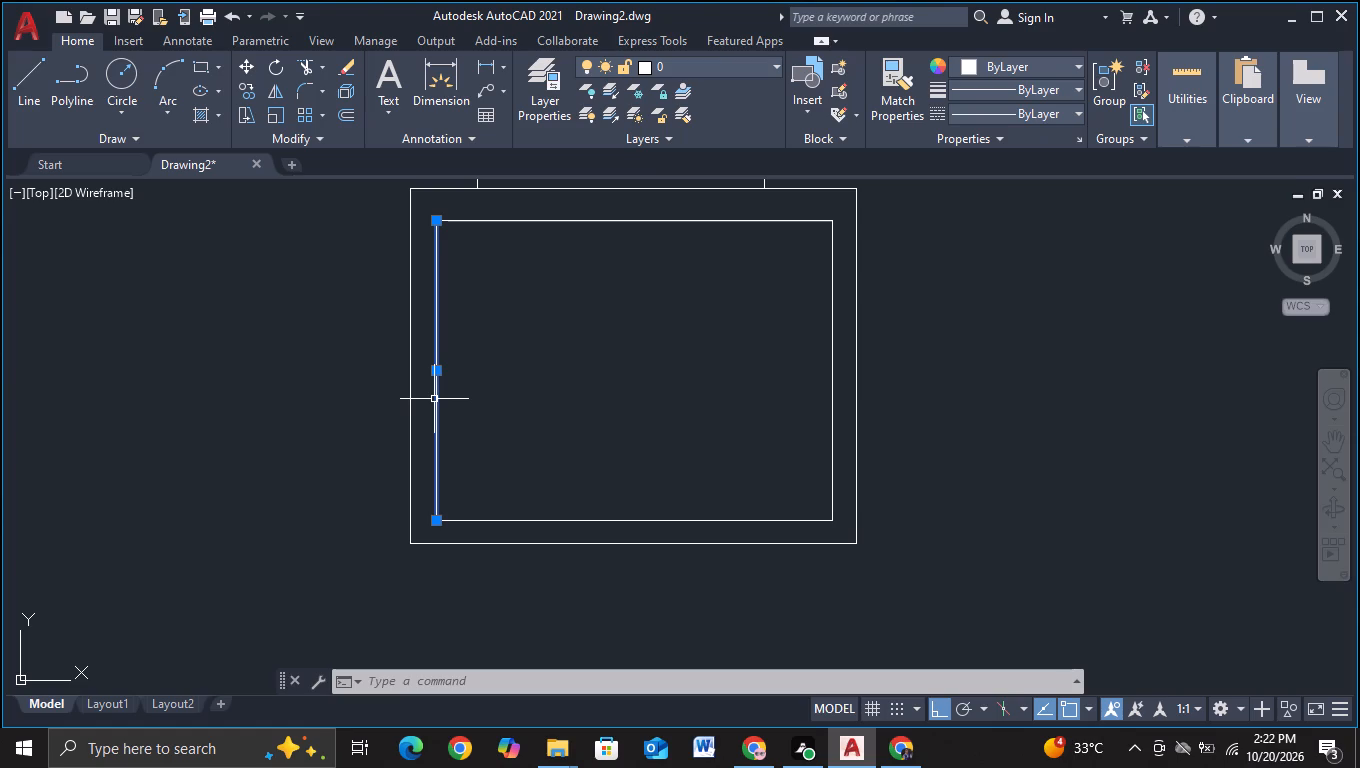
{"action": "left_click", "coordinate": [638, 599]}
{"action": "left_click", "coordinate": [436, 382]}
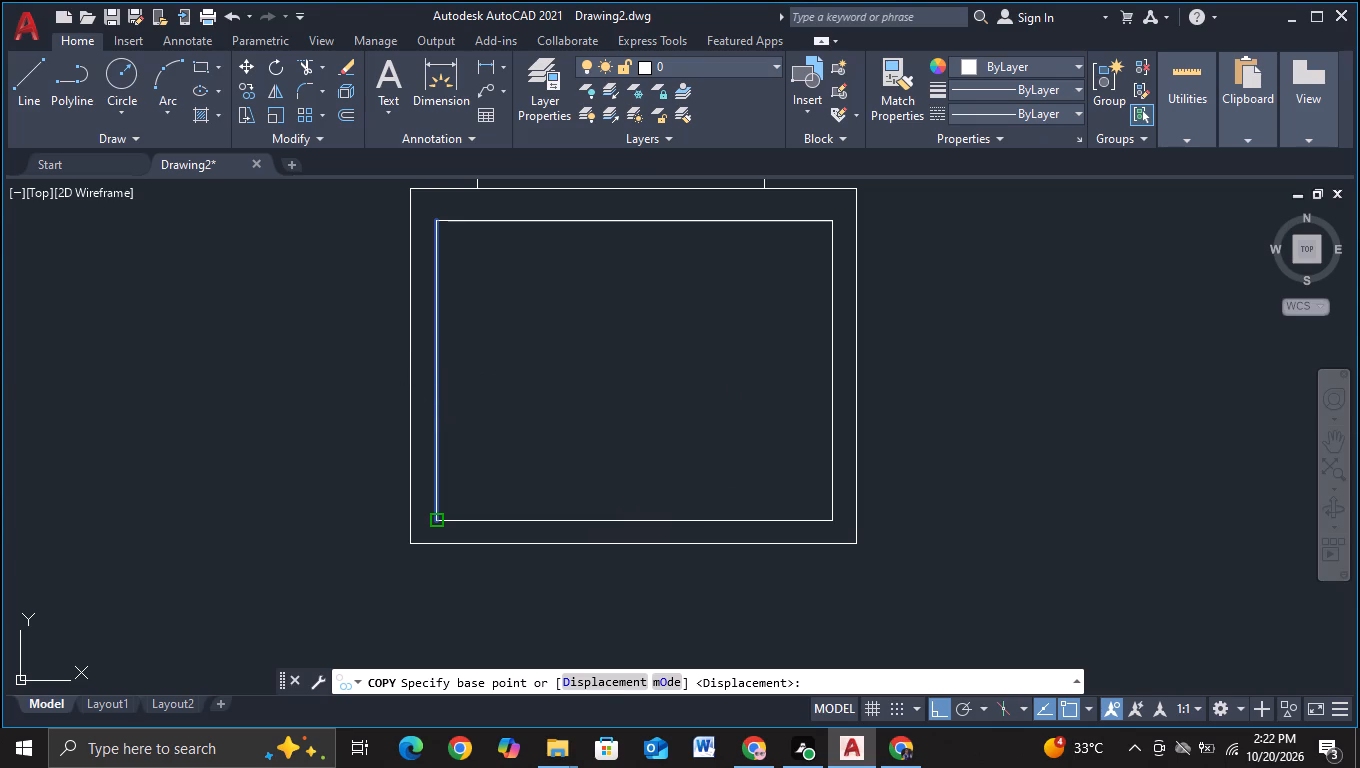
{"action": "left_click", "coordinate": [527, 443]}
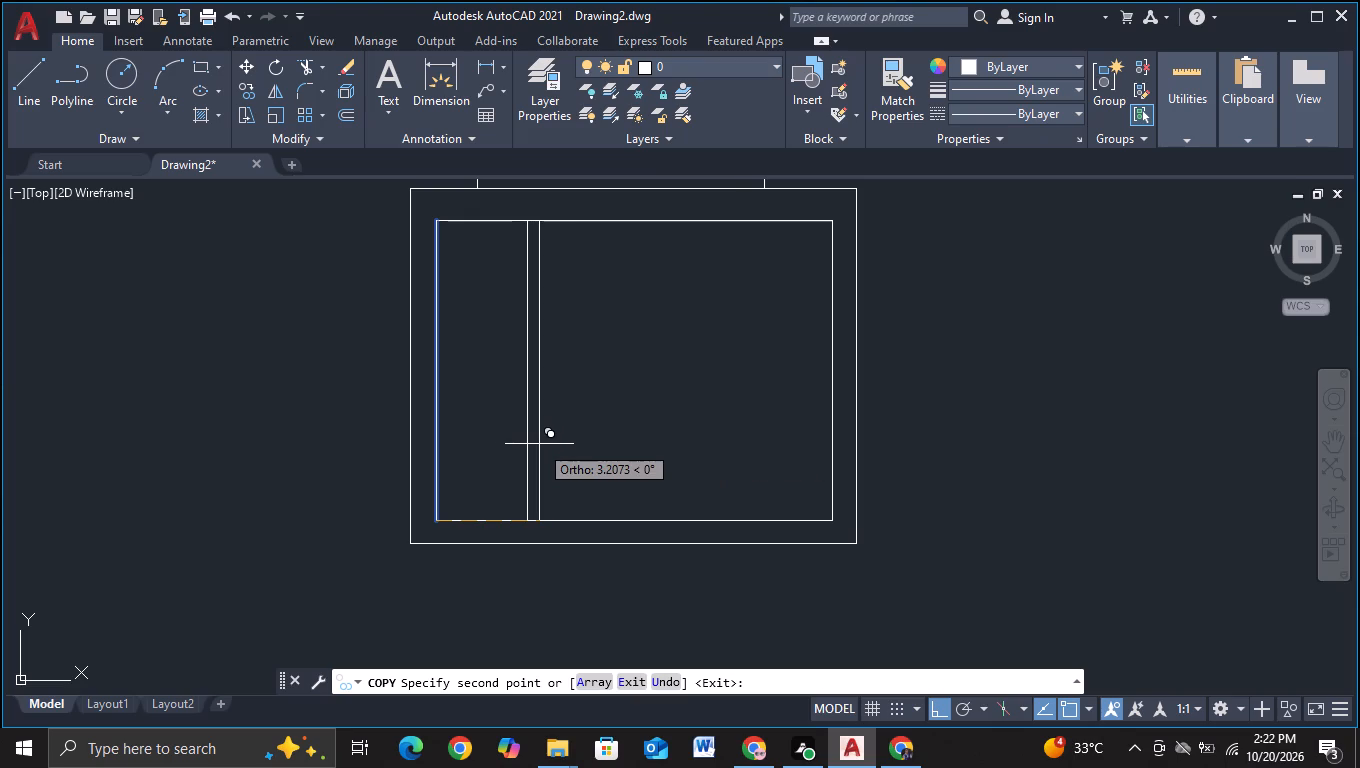
{"action": "left_click", "coordinate": [539, 444]}
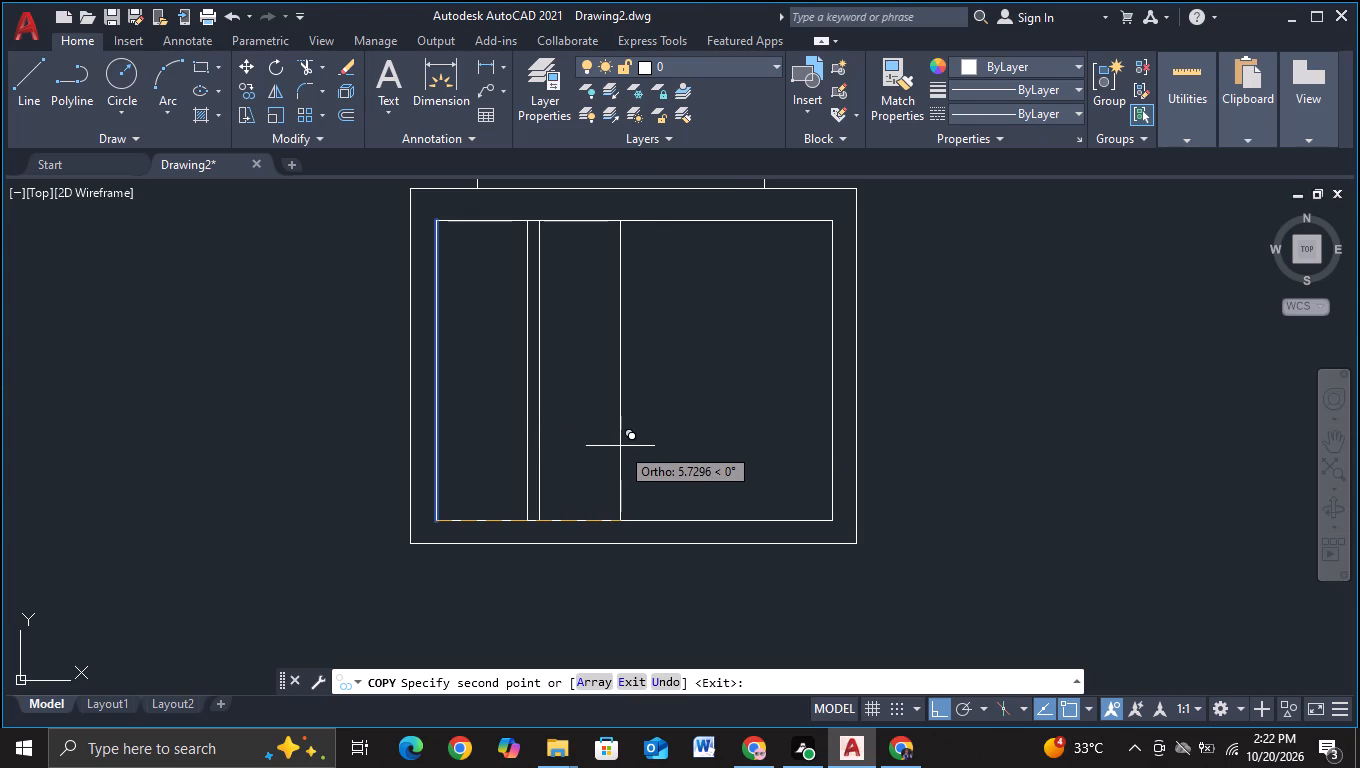
{"action": "left_click", "coordinate": [620, 446]}
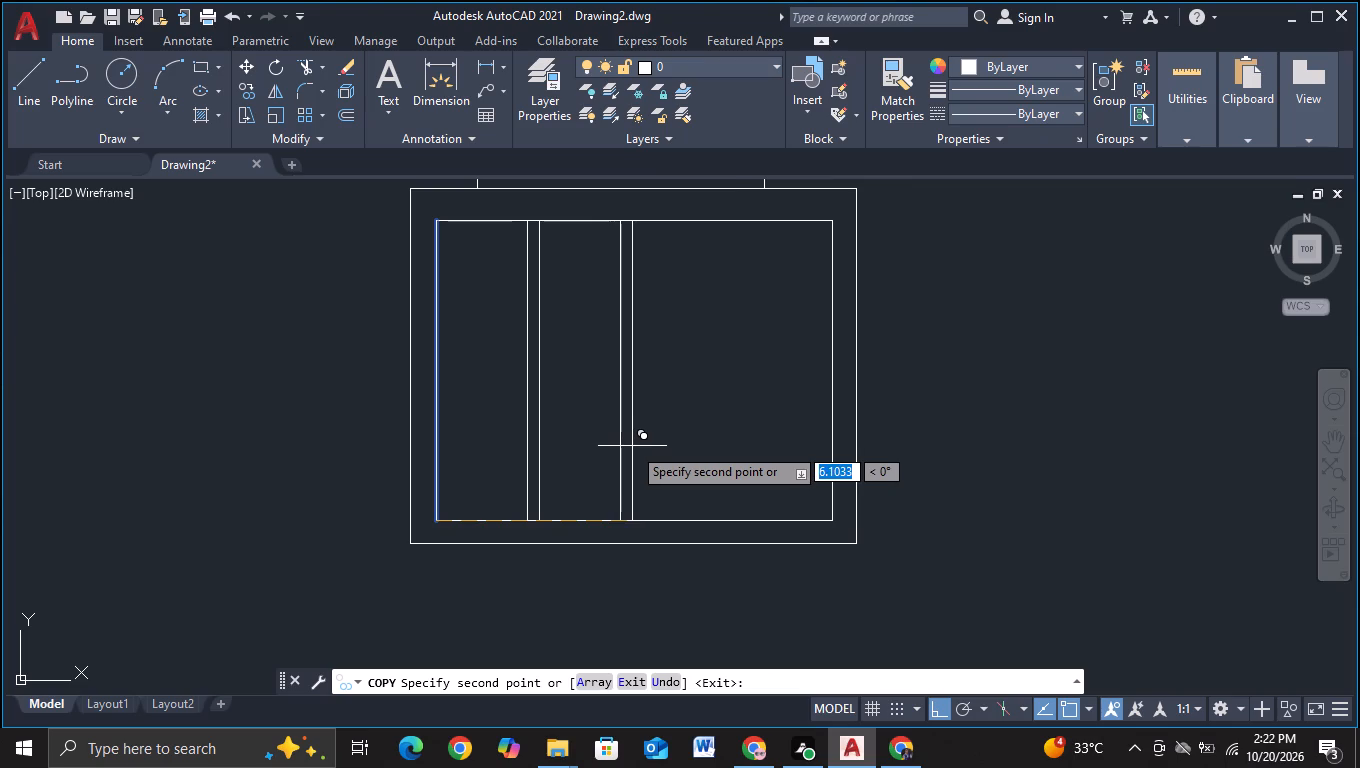
{"action": "left_click", "coordinate": [632, 446]}
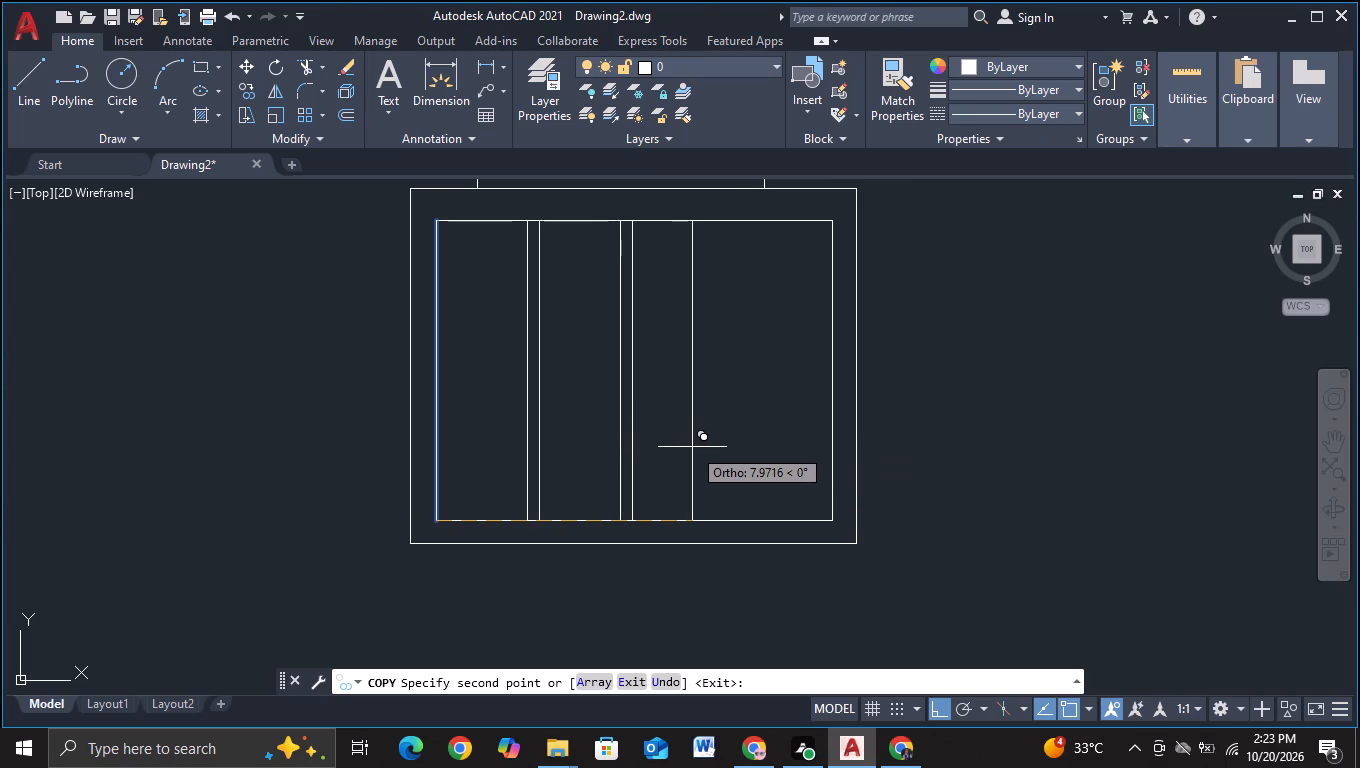
{"action": "left_click", "coordinate": [746, 447]}
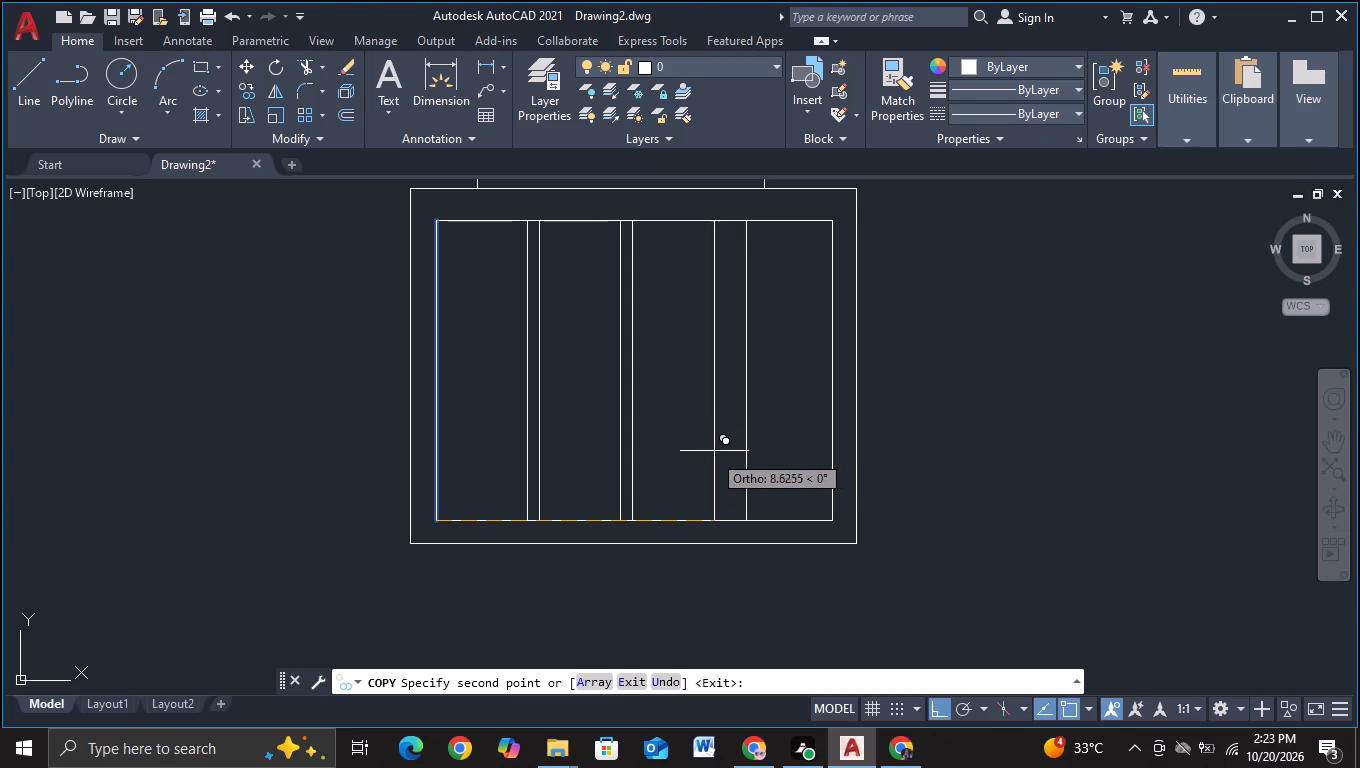
{"action": "key", "text": "Escape"}
Trim the inner rectangle's top and bottom edges inside both narrow gaps between the paired vertical divider lines.
{"action": "middle_click_drag", "start_coordinate": [663, 466], "coordinate": [664, 455]}
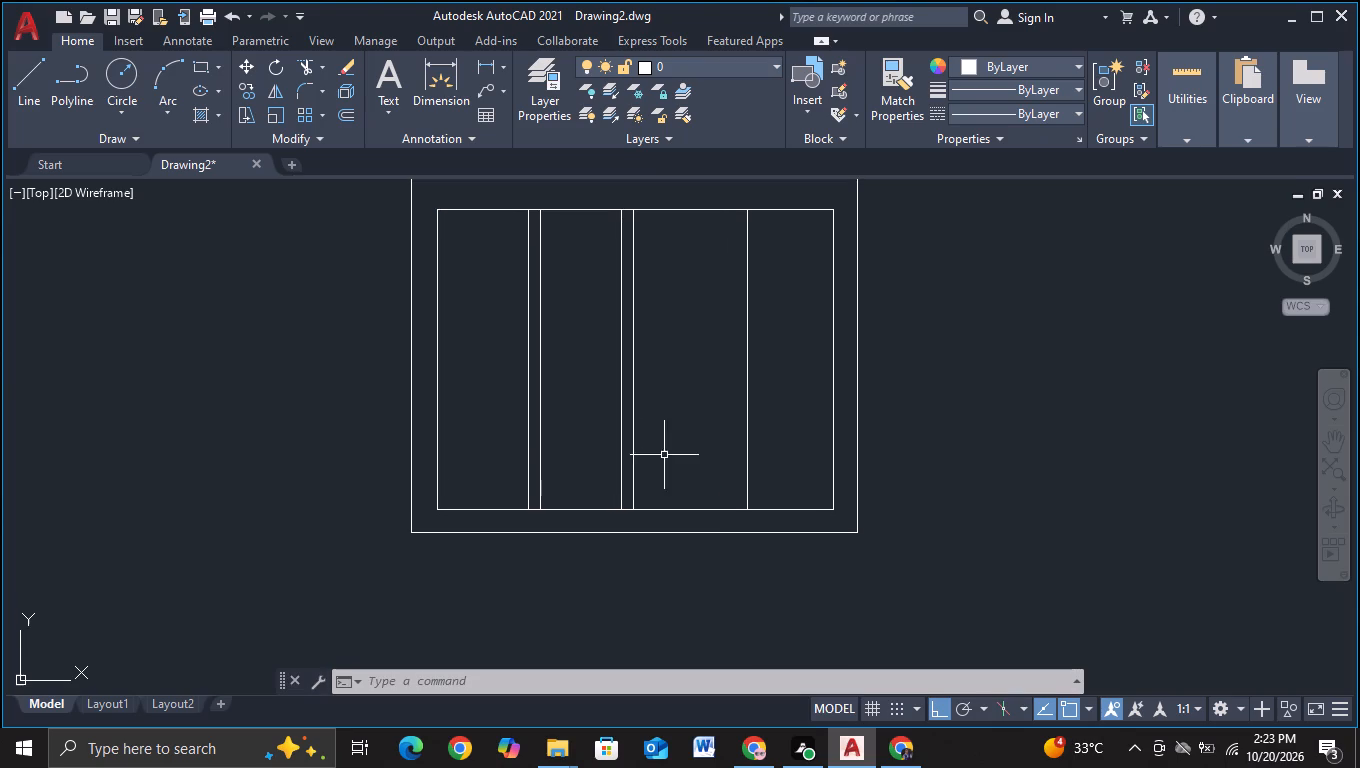
{"action": "left_click", "coordinate": [307, 66]}
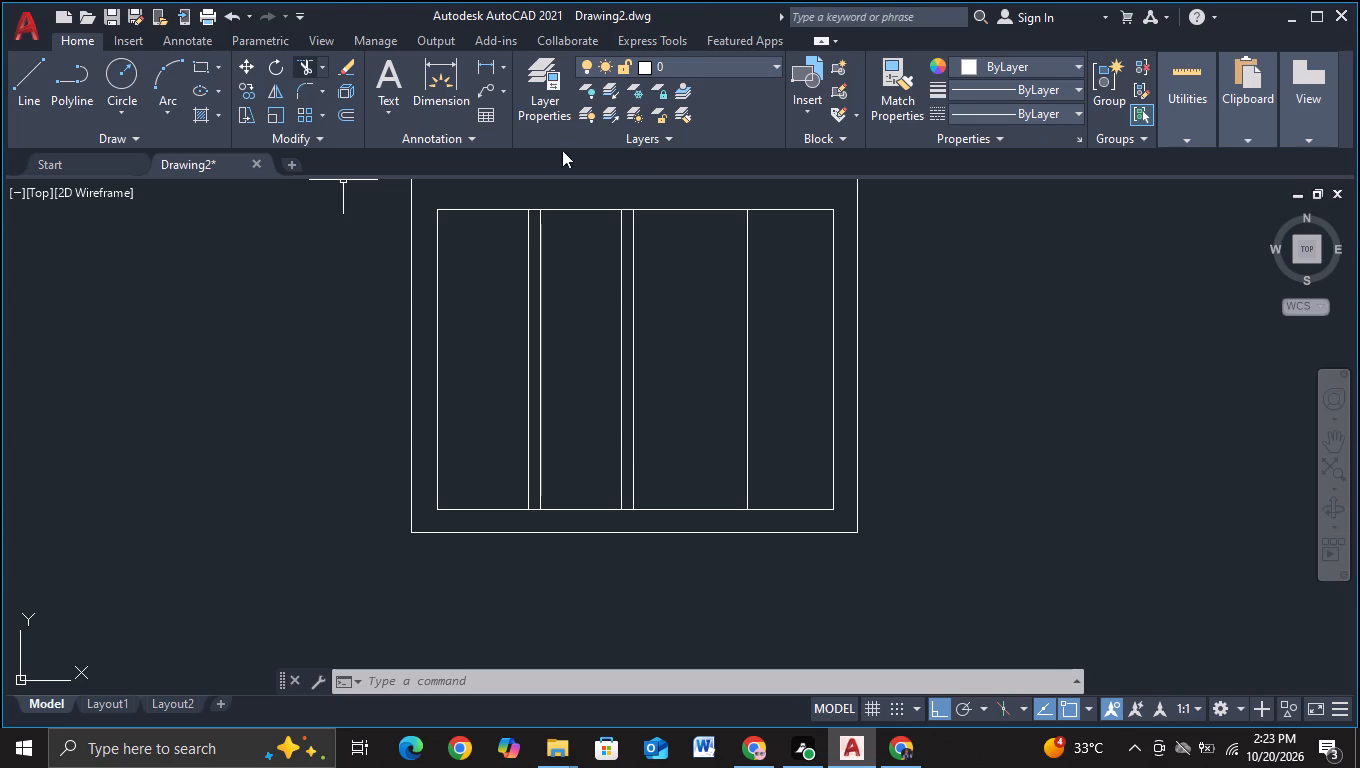
{"action": "left_click", "coordinate": [535, 209]}
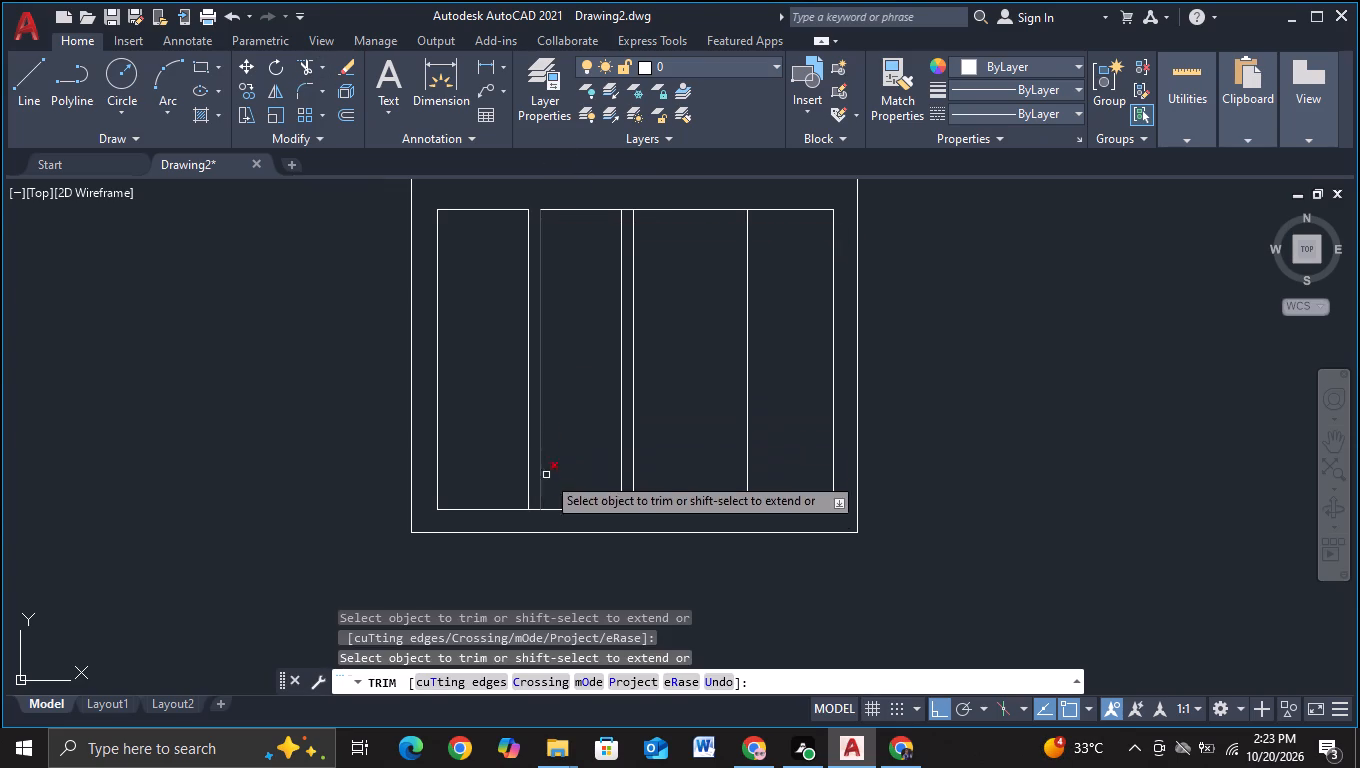
{"action": "left_click", "coordinate": [534, 510]}
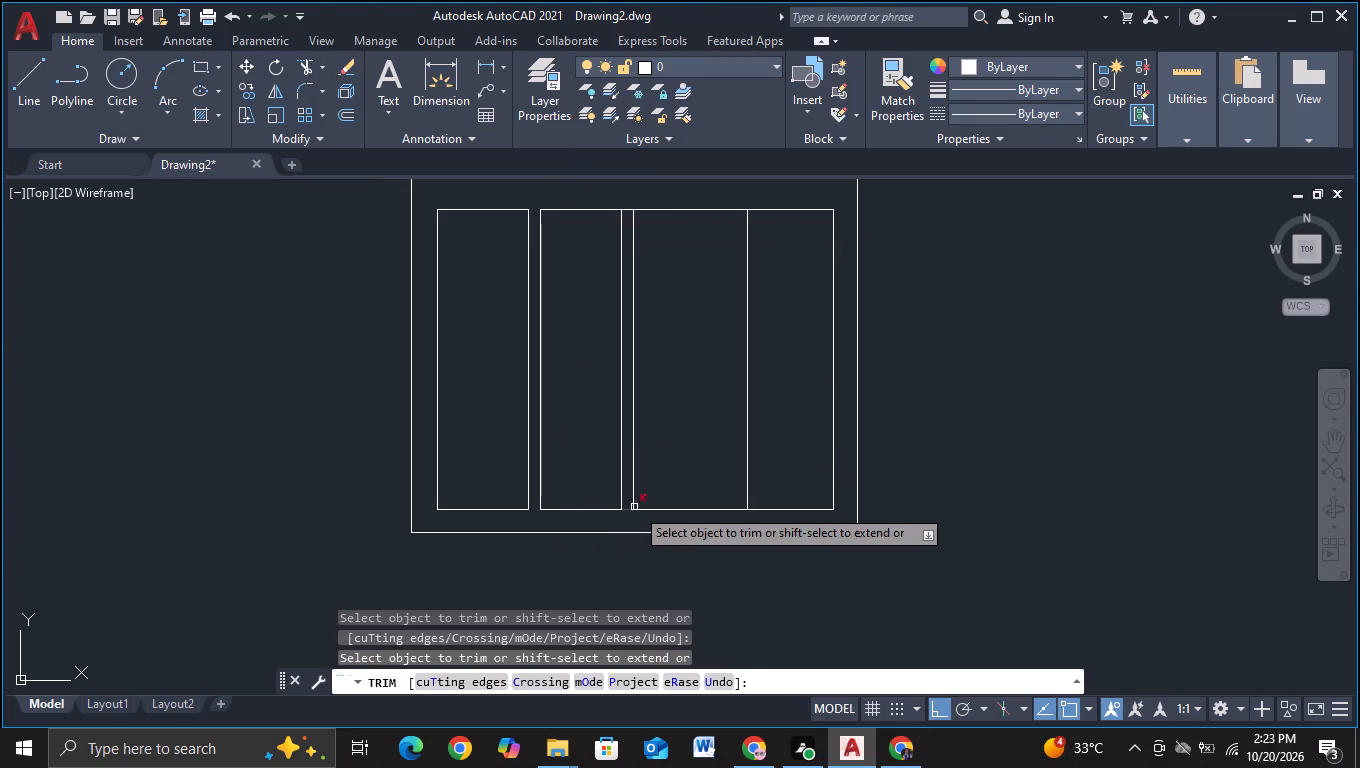
{"action": "left_click", "coordinate": [627, 507]}
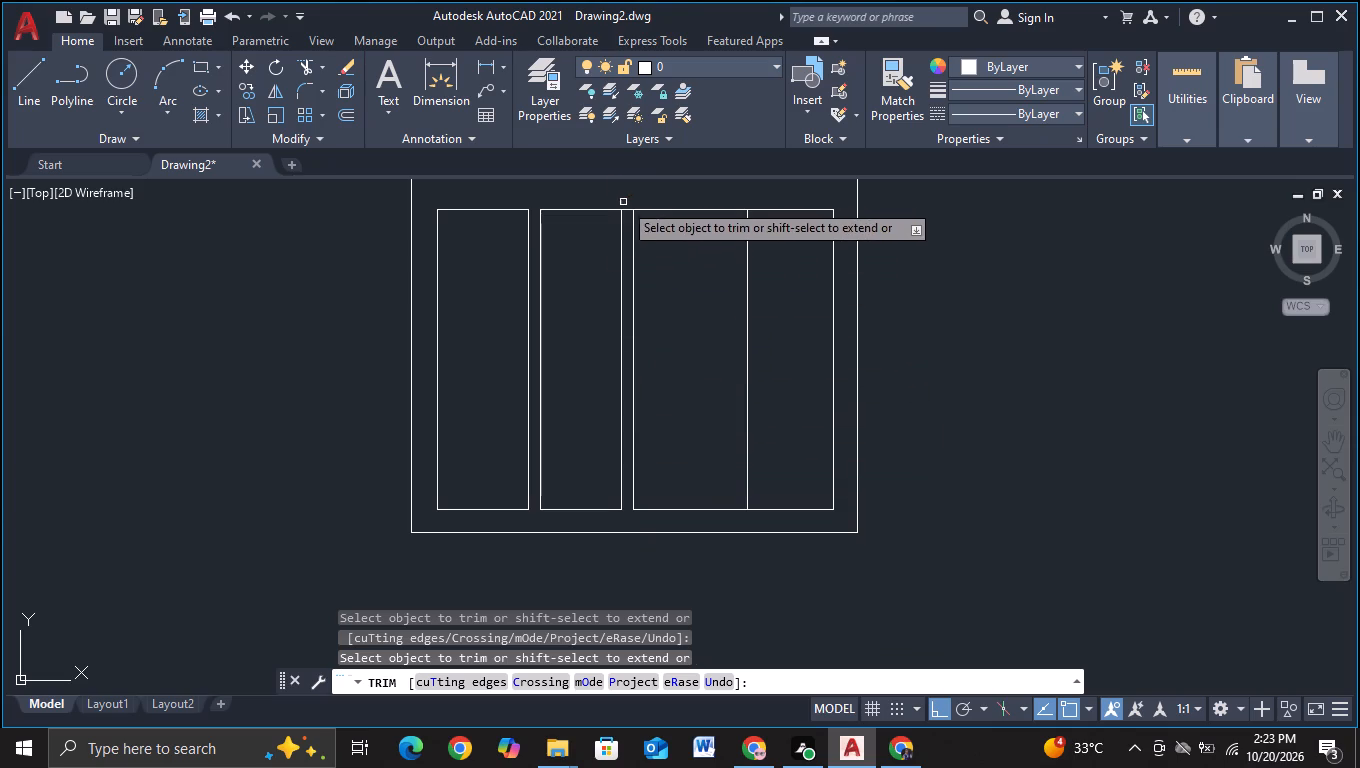
{"action": "left_click", "coordinate": [627, 209]}
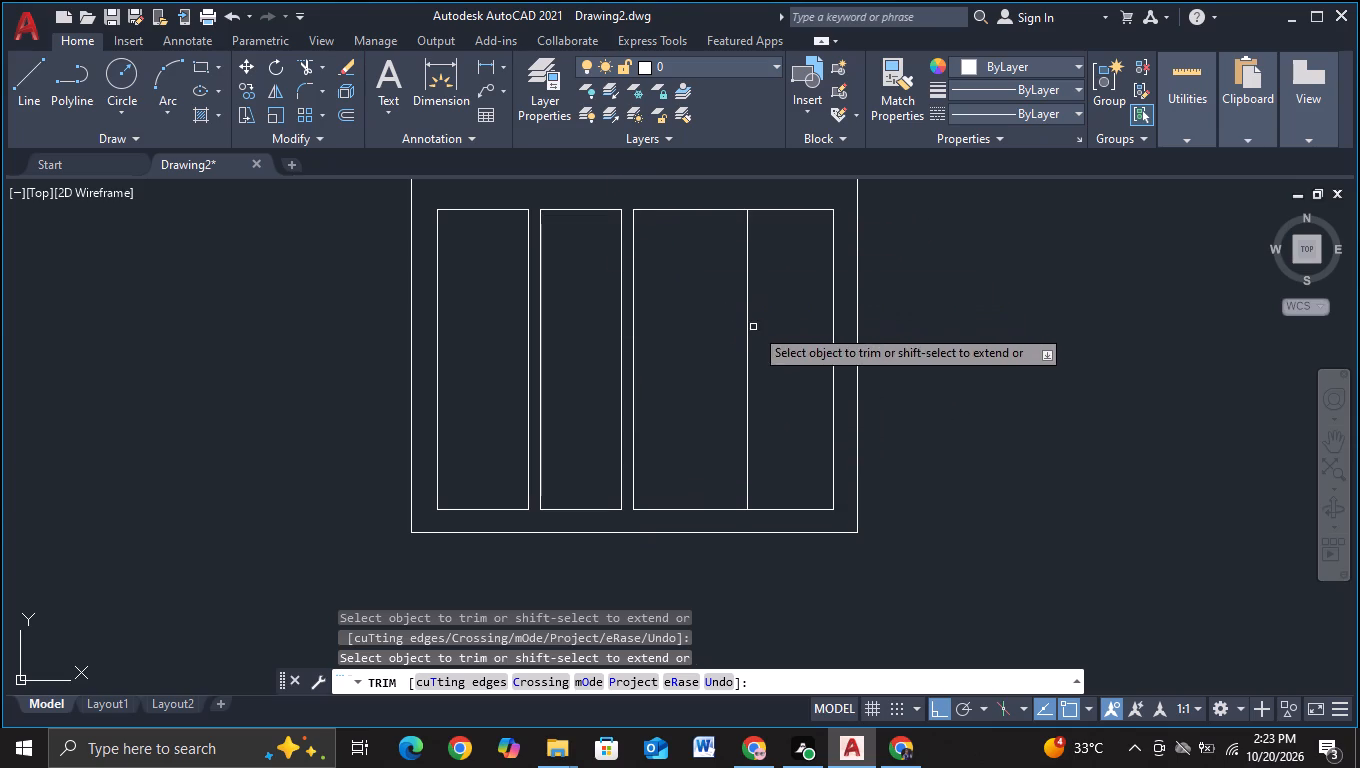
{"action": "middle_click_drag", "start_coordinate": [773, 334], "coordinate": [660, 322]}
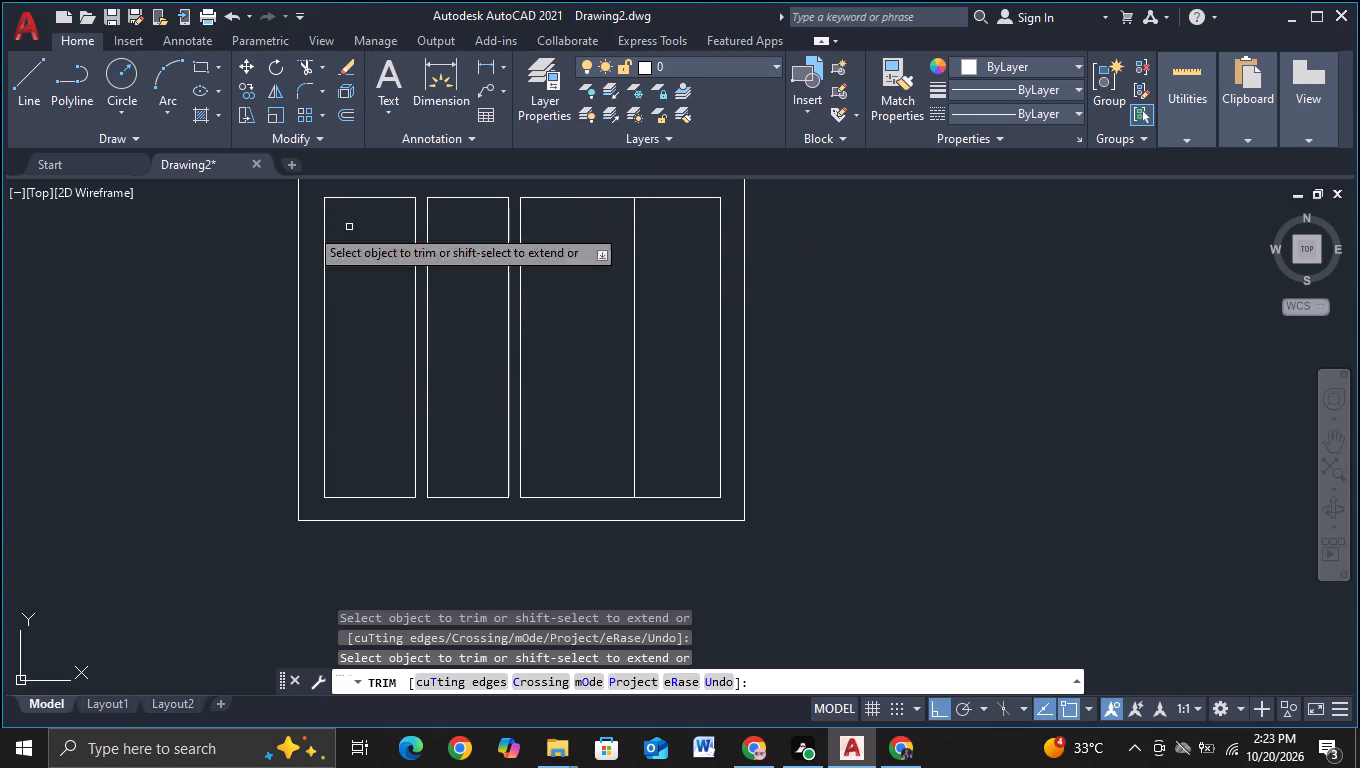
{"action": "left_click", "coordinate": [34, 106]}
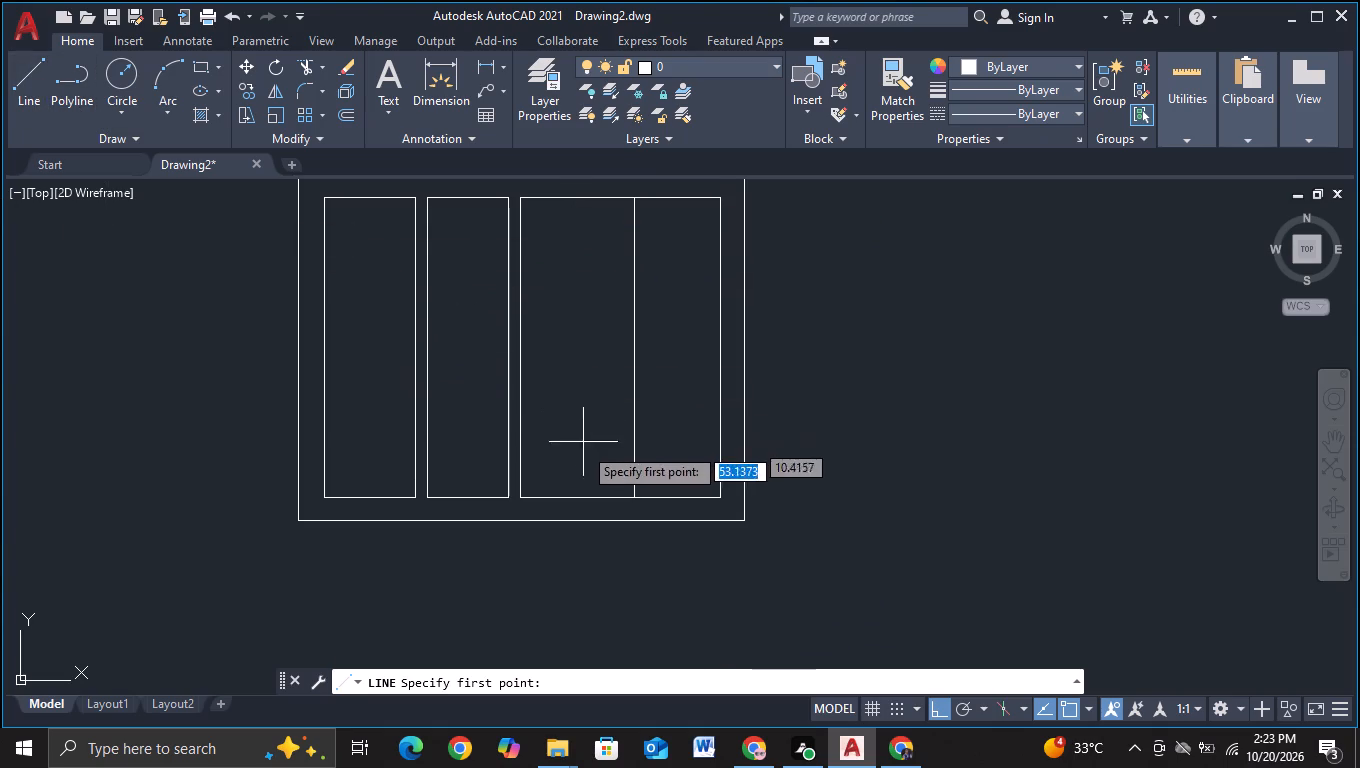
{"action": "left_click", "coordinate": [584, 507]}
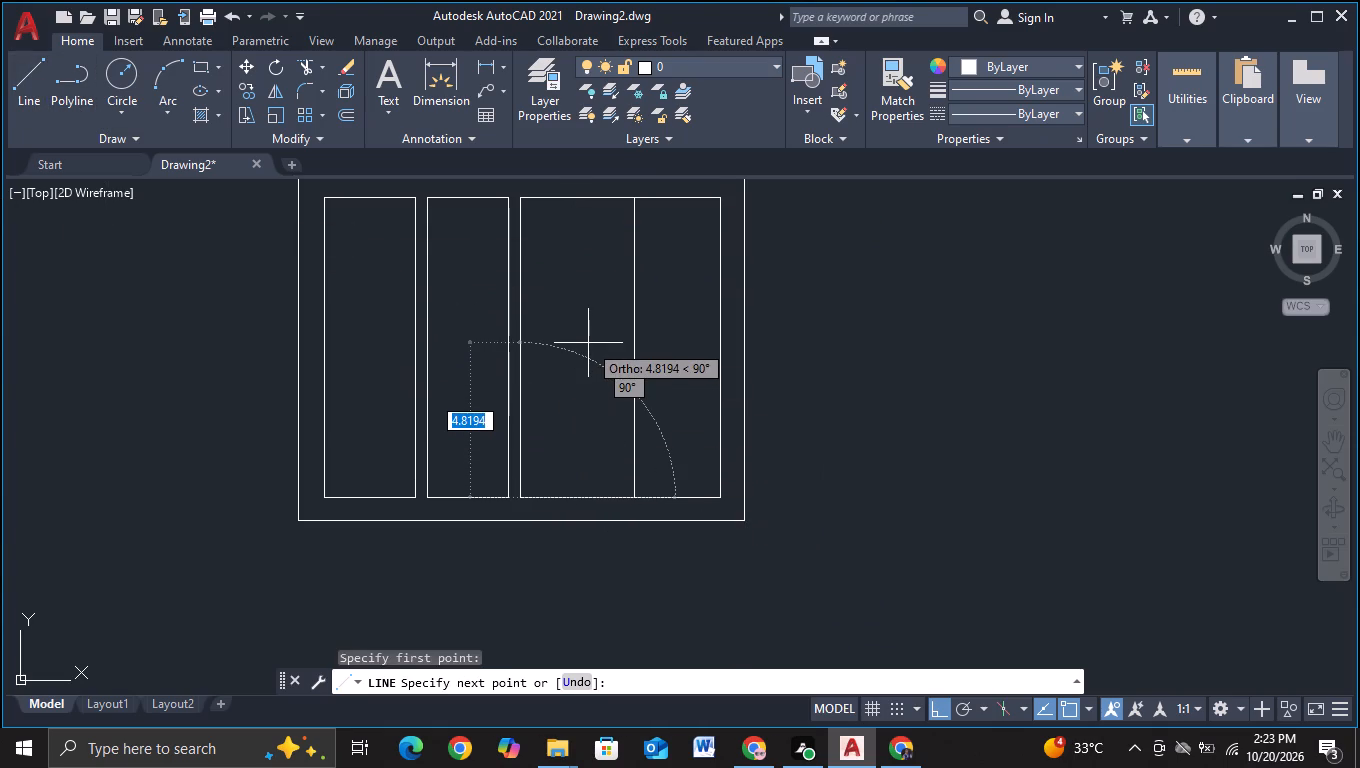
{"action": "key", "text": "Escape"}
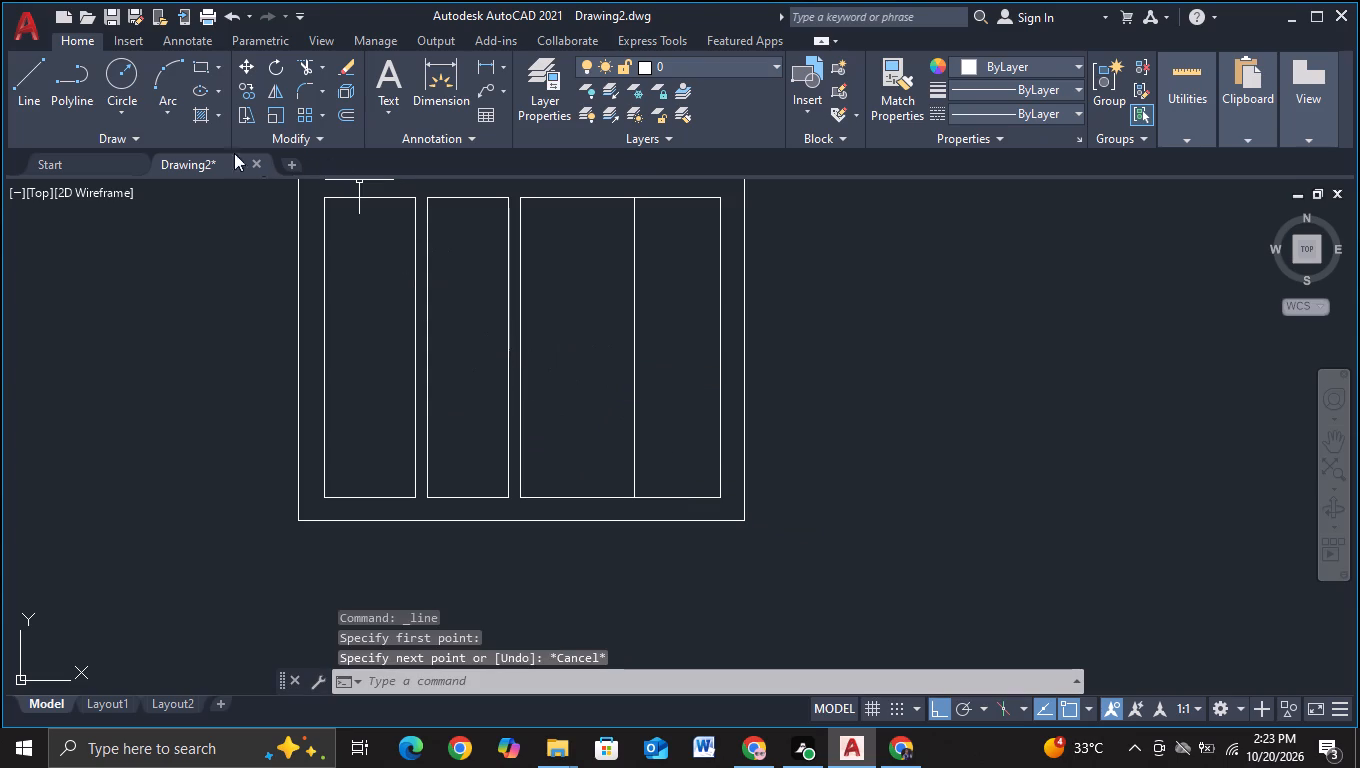
Trim the inner rectangle's top and bottom edges between the second divider pair and the single divider line farthest right.
{"action": "left_click", "coordinate": [310, 69]}
{"action": "left_click_drag", "start_coordinate": [594, 195], "coordinate": [583, 427]}
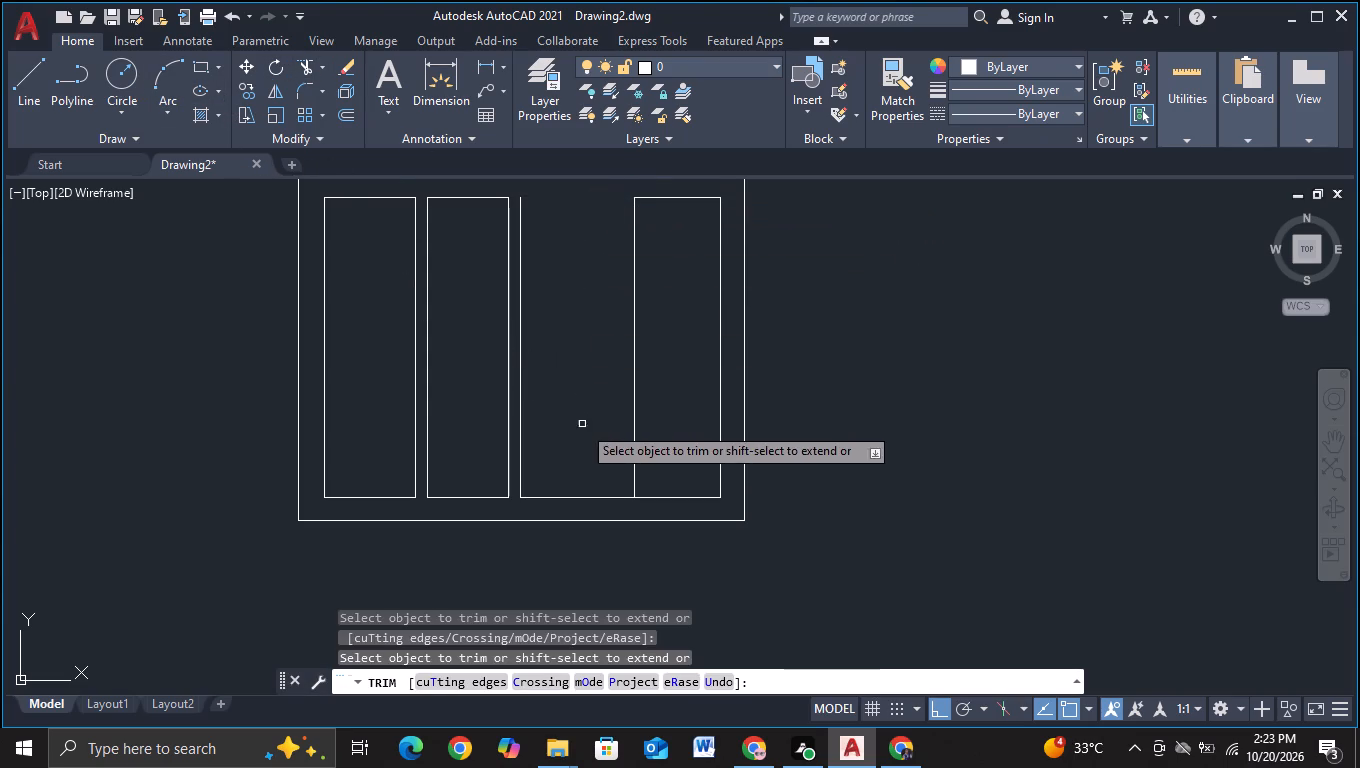
{"action": "left_click_drag", "start_coordinate": [583, 427], "coordinate": [583, 508]}
{"action": "left_click_drag", "start_coordinate": [583, 508], "coordinate": [570, 446]}
{"action": "key", "text": "Escape"}
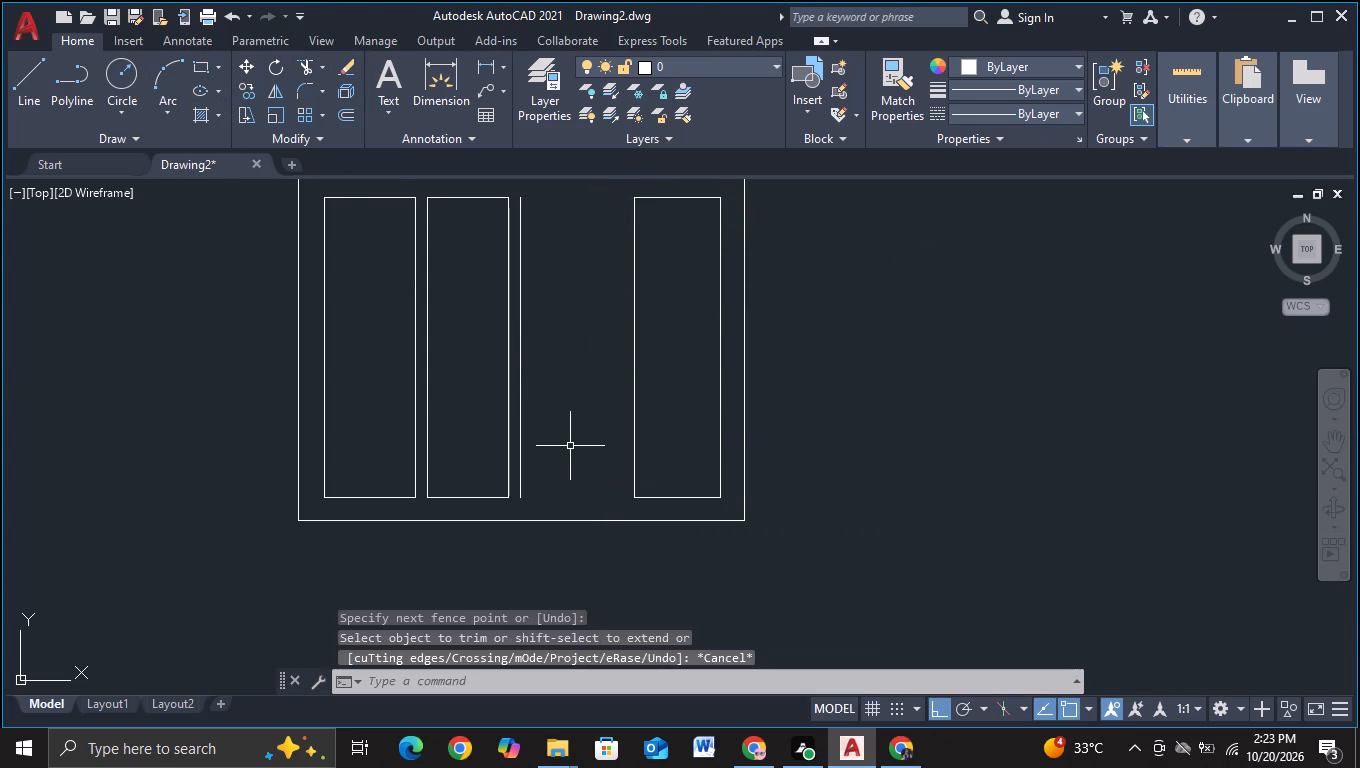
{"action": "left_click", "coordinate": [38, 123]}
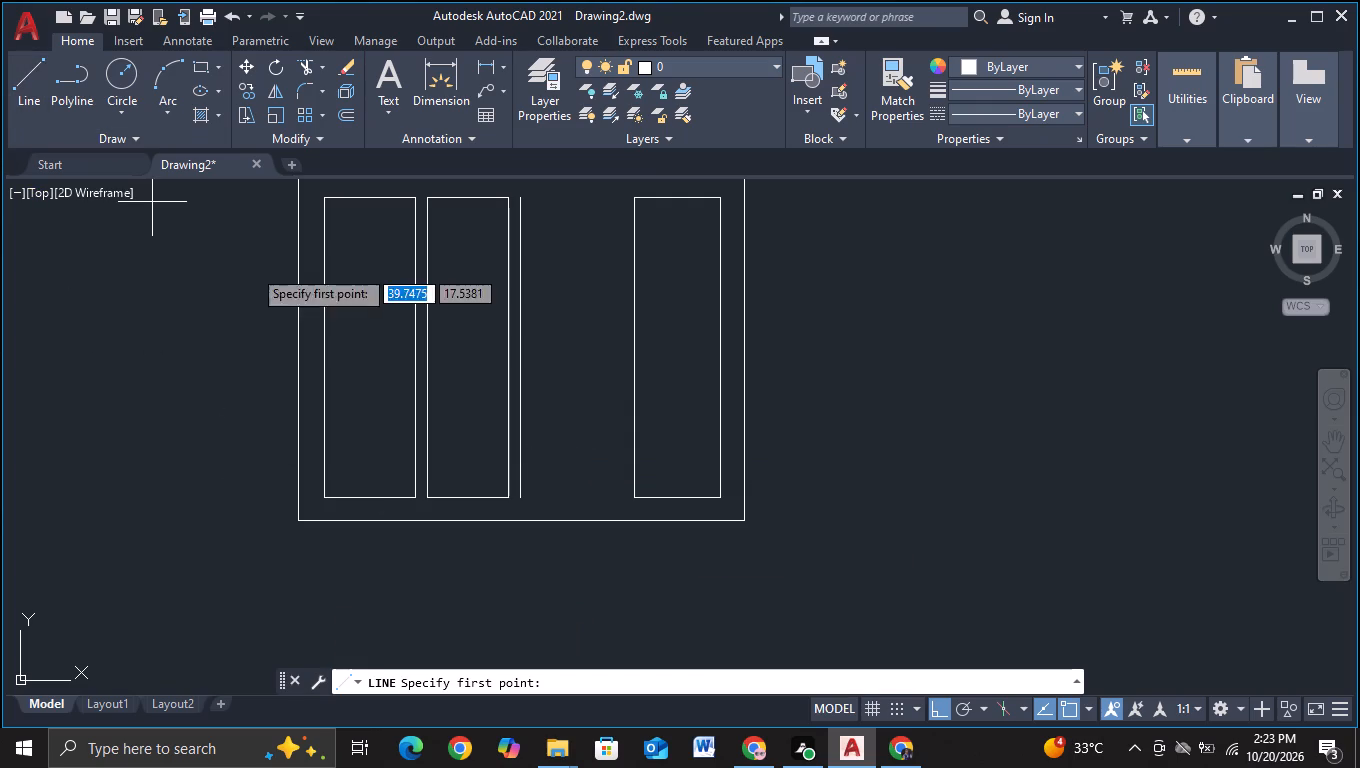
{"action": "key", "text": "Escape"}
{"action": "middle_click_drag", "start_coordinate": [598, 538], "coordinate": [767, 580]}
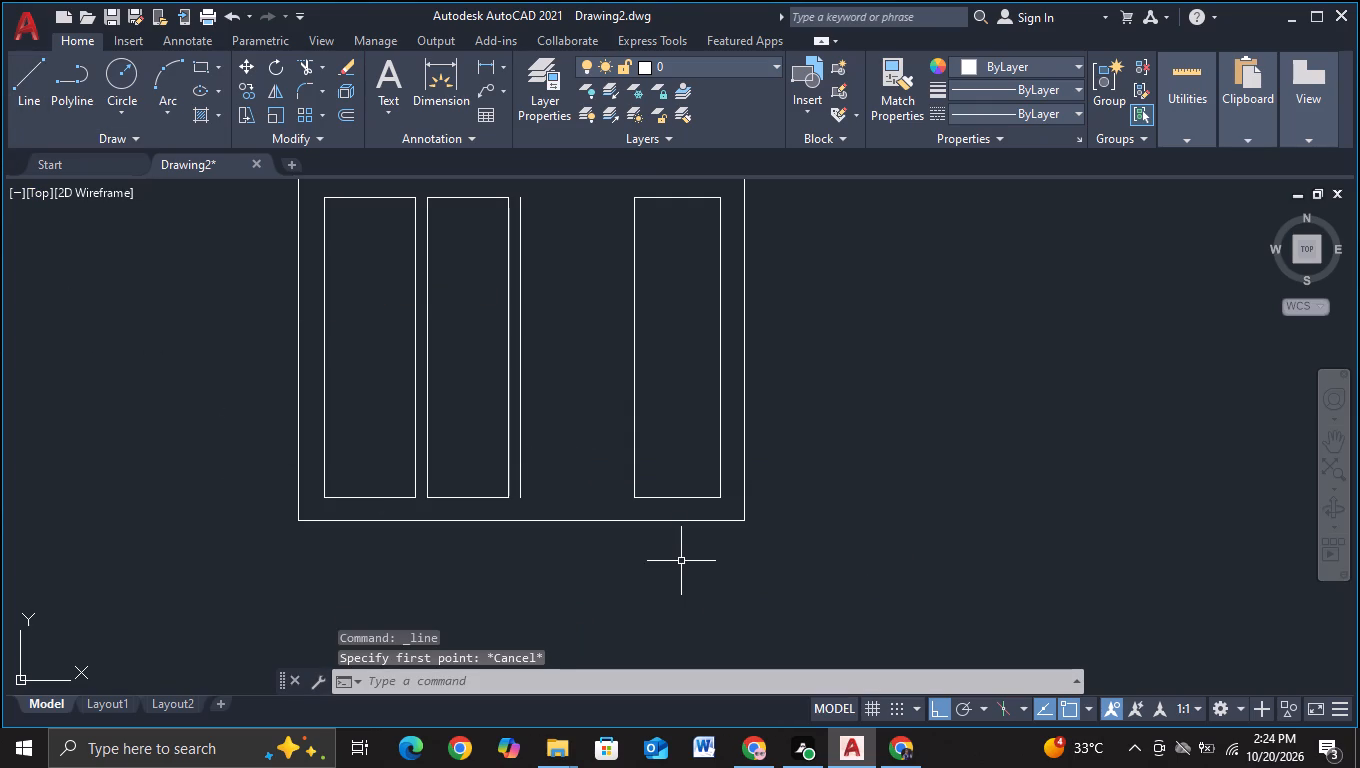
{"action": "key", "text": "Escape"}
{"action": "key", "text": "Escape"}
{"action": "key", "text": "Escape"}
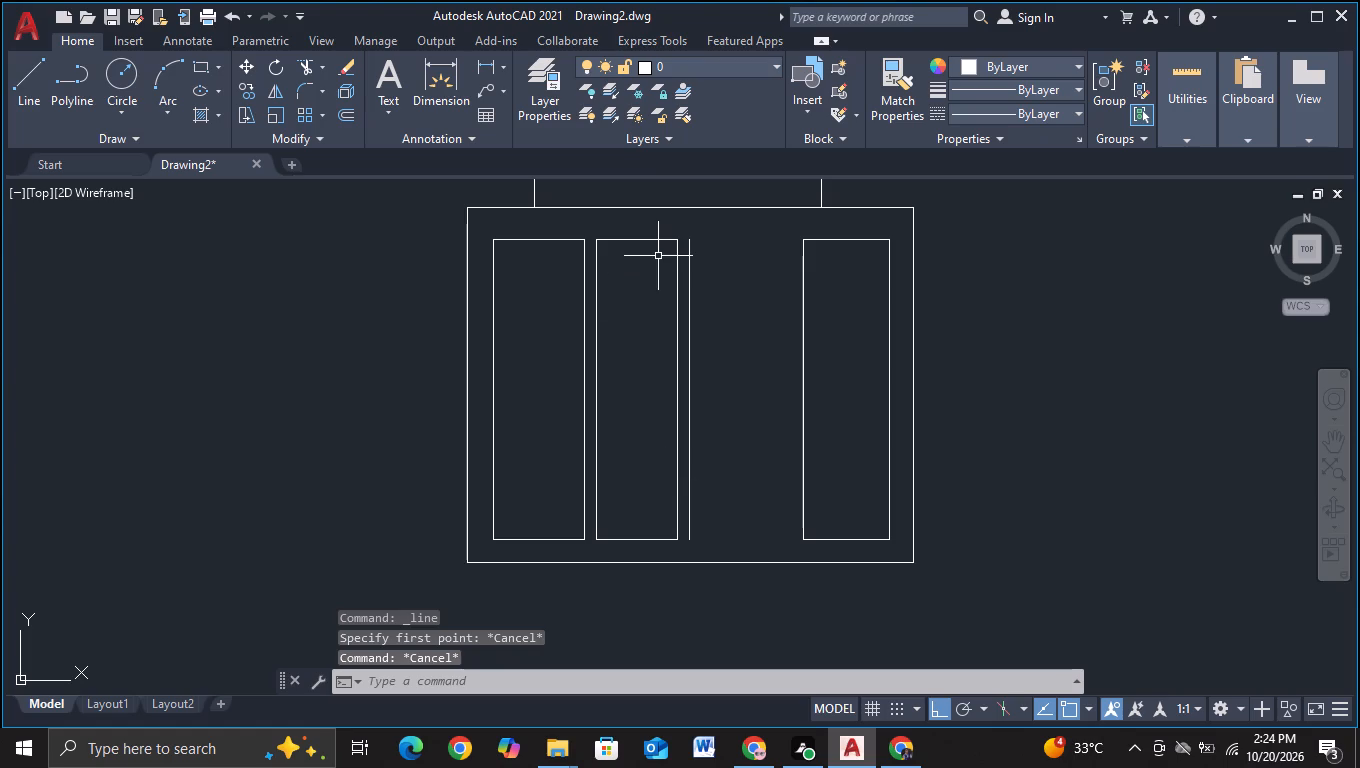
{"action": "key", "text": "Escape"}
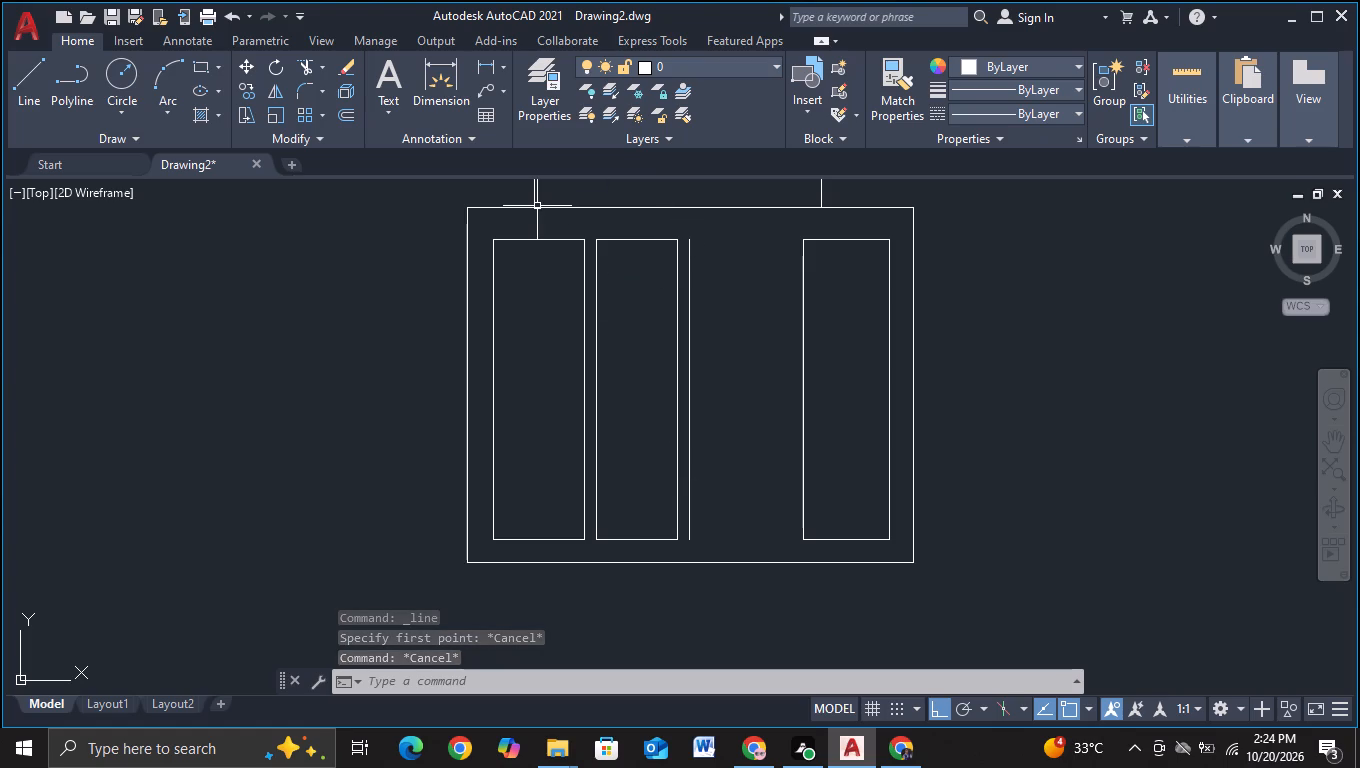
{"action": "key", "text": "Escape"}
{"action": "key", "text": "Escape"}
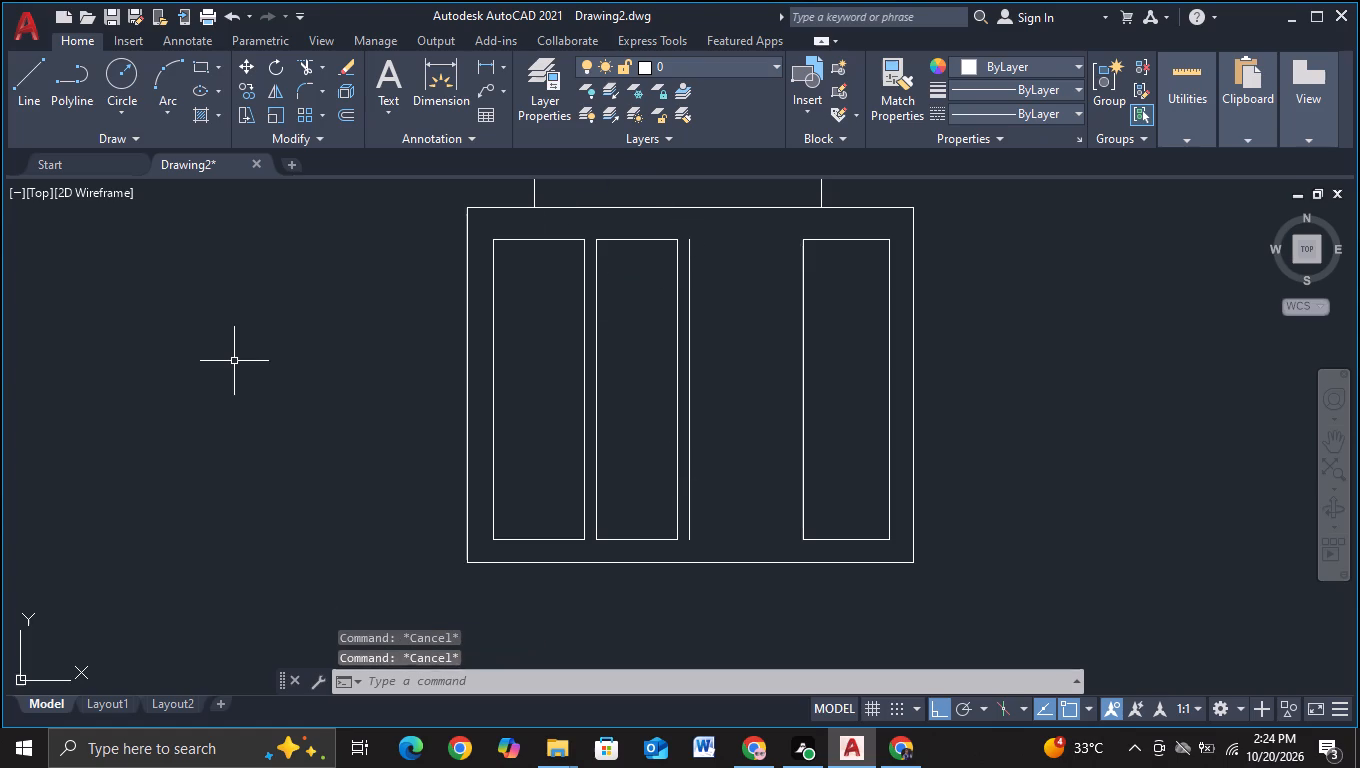
Move the two closed left panels together about 0.25 units left, toward the outer frame's left side.
{"action": "left_click", "coordinate": [489, 219]}
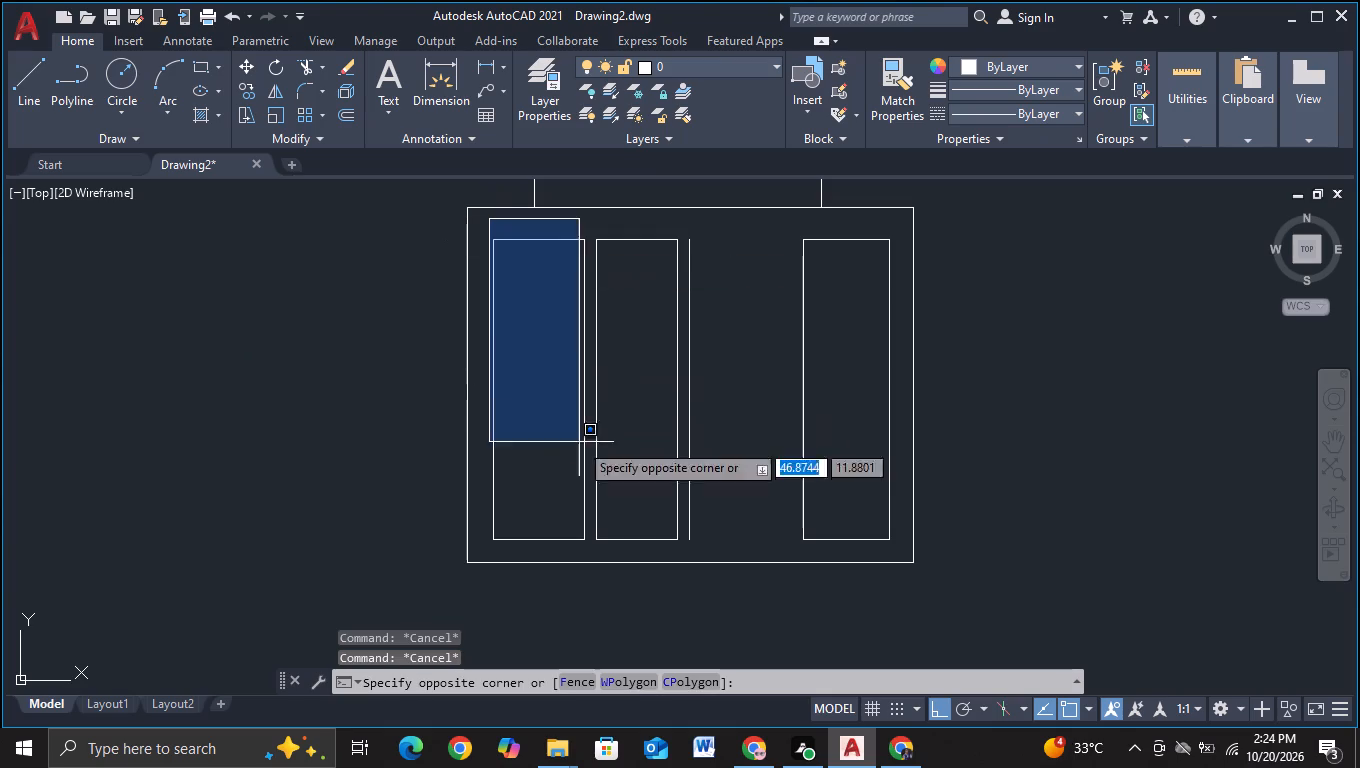
{"action": "left_click", "coordinate": [684, 563]}
{"action": "key", "text": "m"}
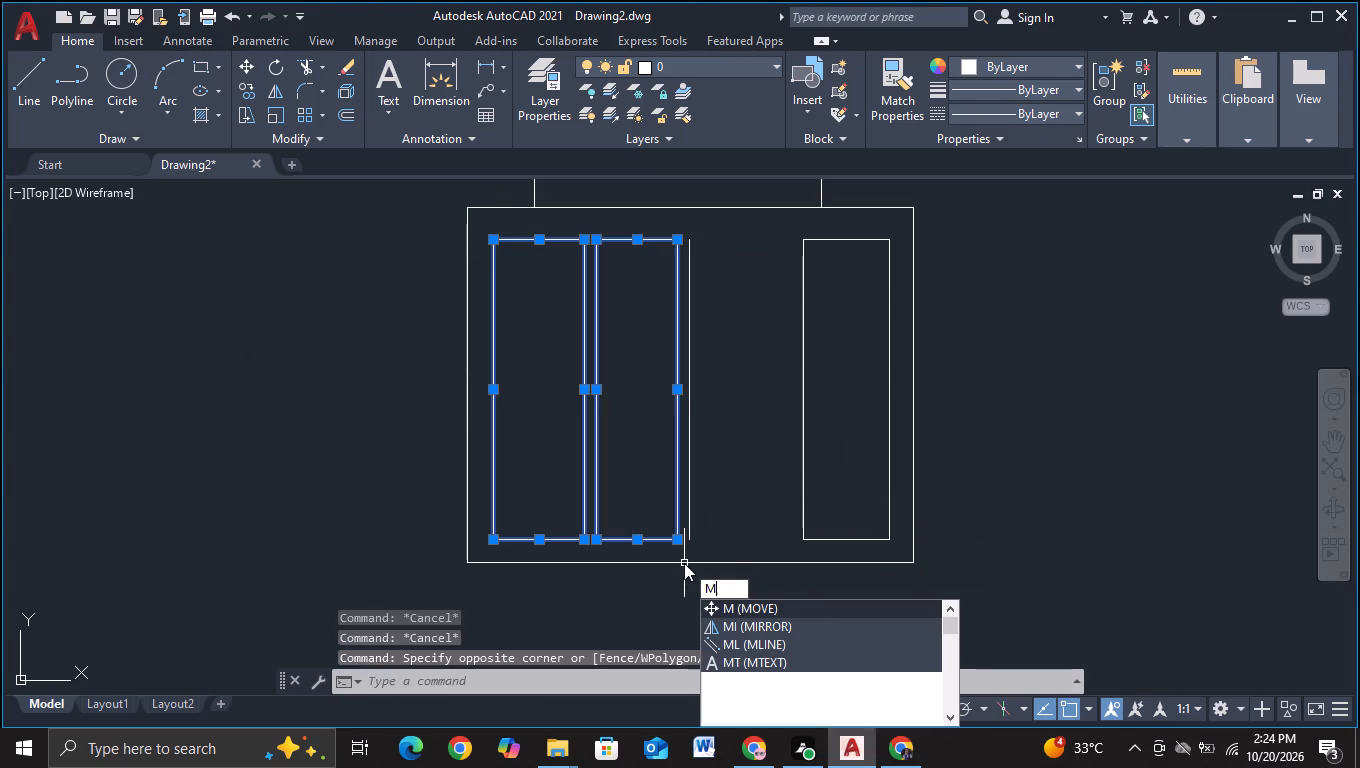
{"action": "left_click", "coordinate": [740, 605]}
{"action": "left_click", "coordinate": [637, 462]}
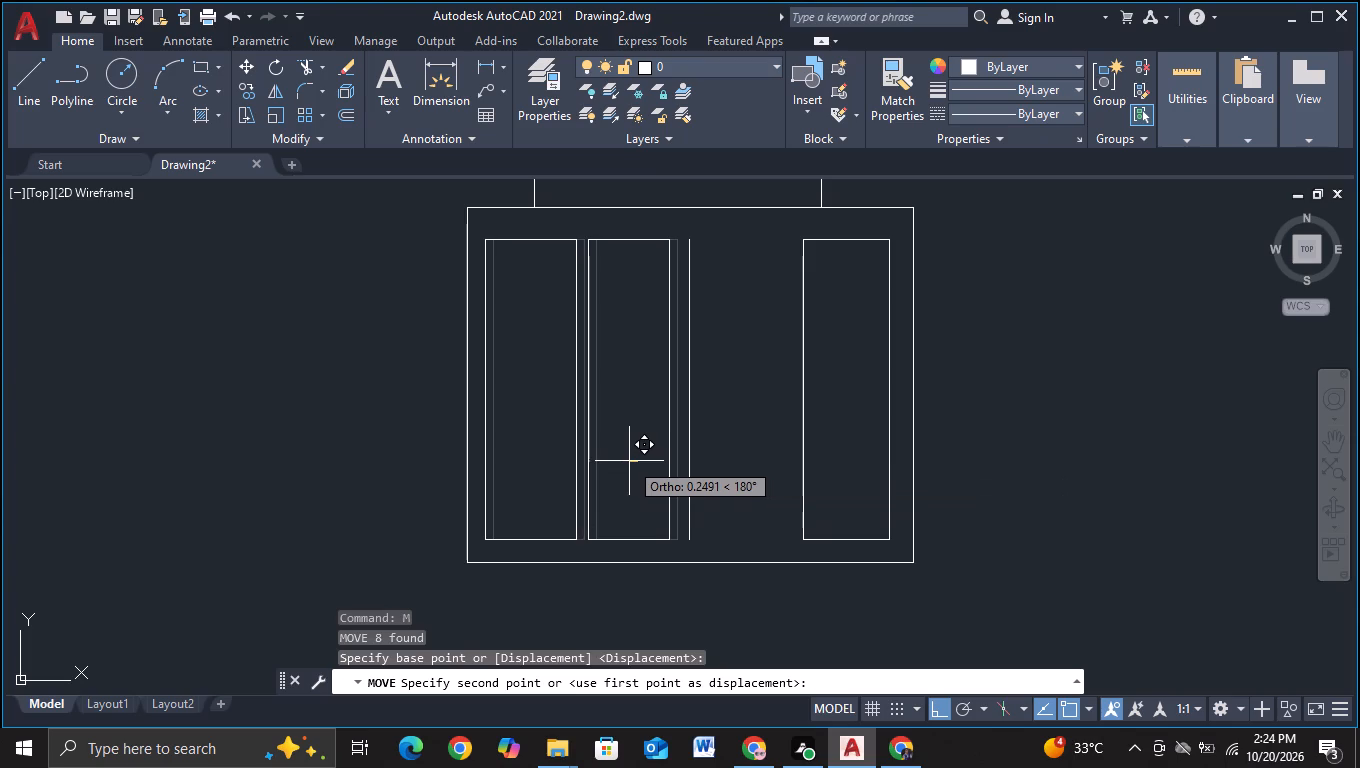
{"action": "left_click", "coordinate": [629, 461]}
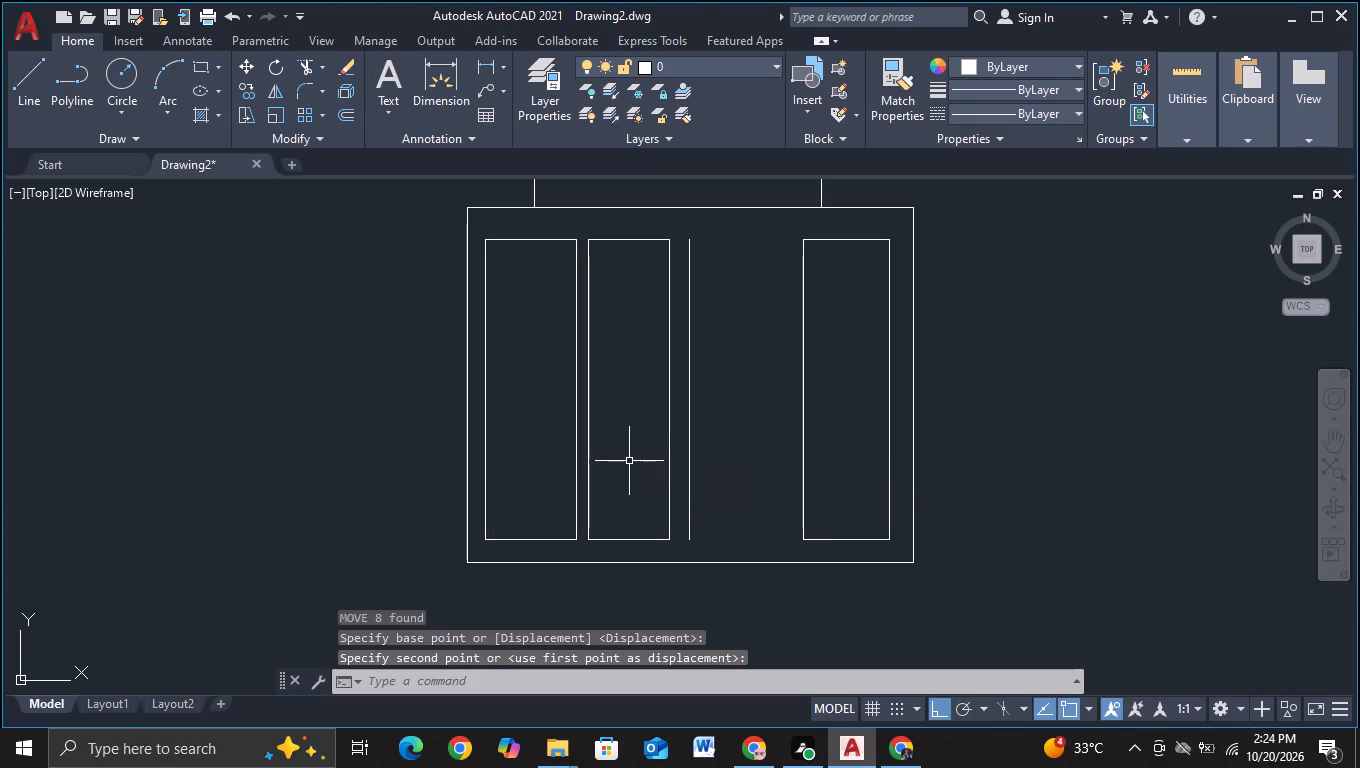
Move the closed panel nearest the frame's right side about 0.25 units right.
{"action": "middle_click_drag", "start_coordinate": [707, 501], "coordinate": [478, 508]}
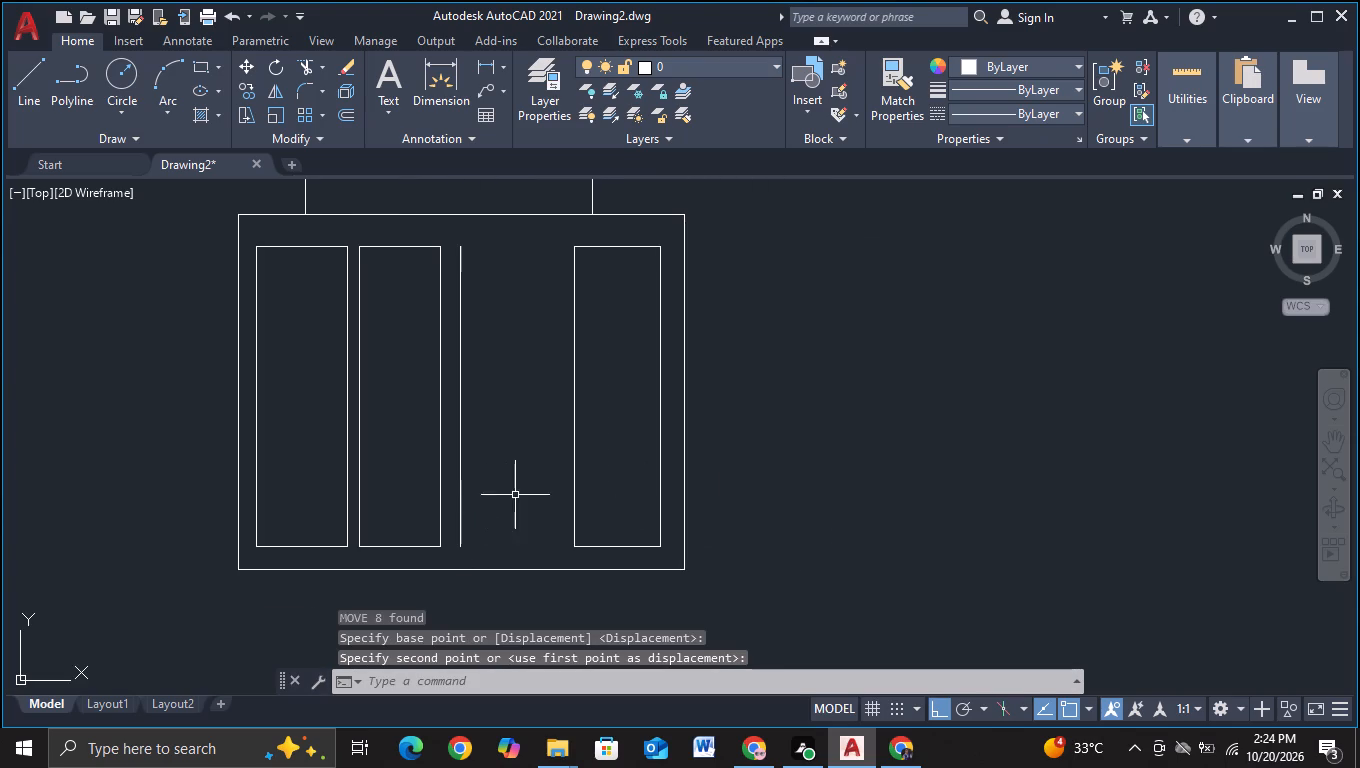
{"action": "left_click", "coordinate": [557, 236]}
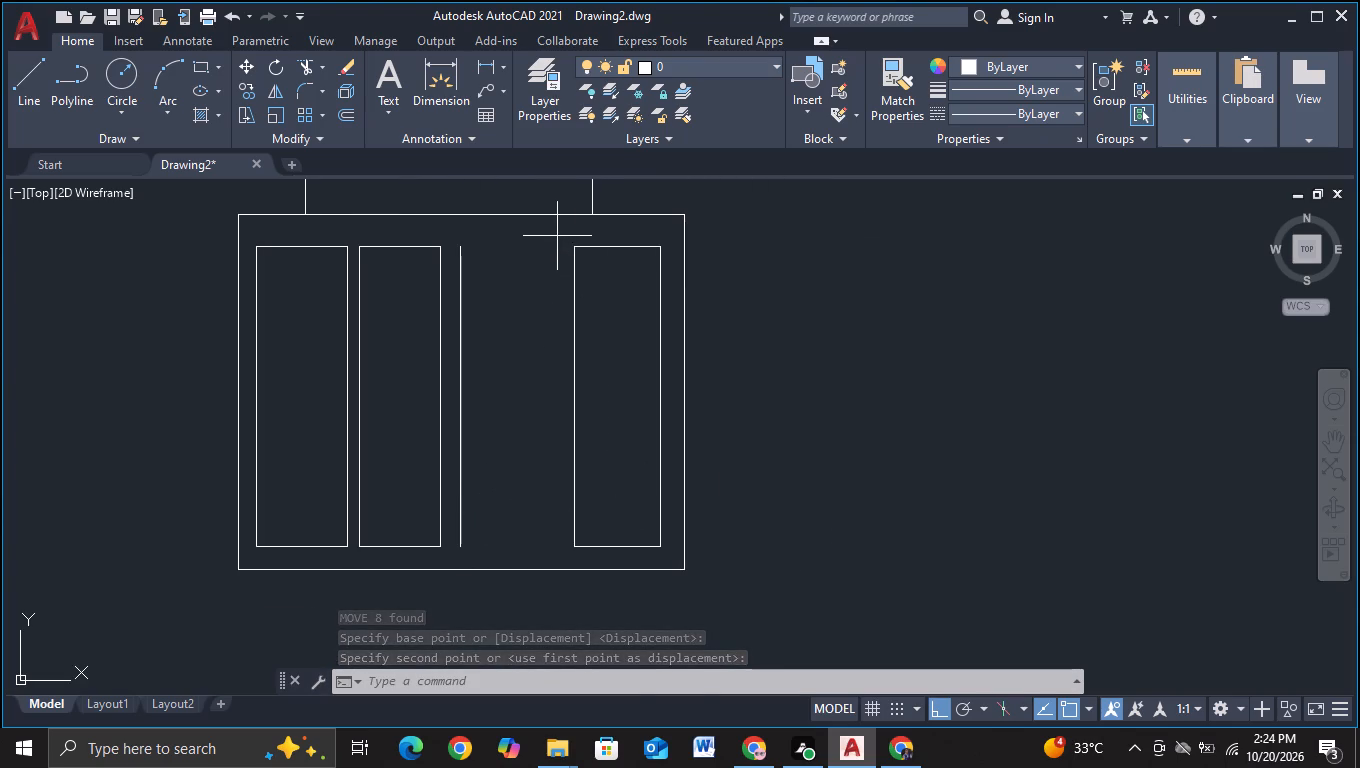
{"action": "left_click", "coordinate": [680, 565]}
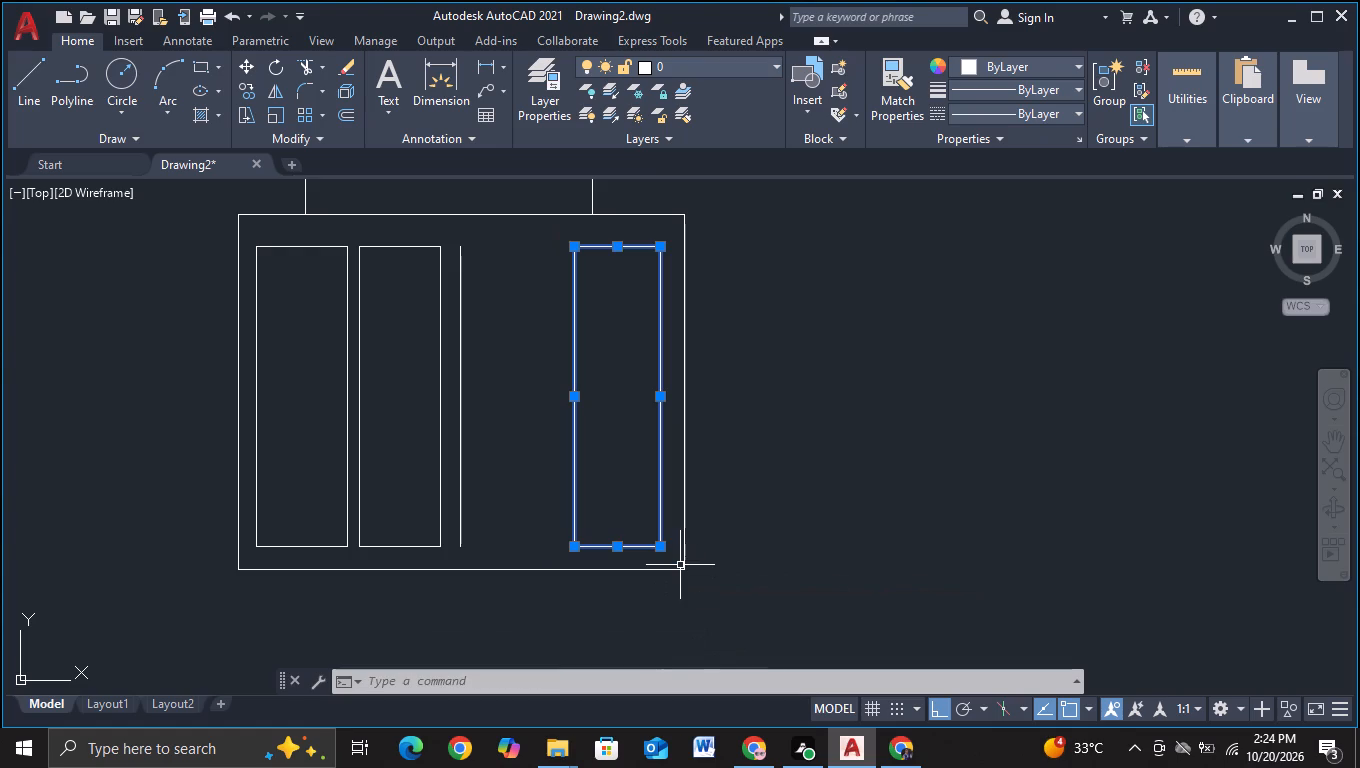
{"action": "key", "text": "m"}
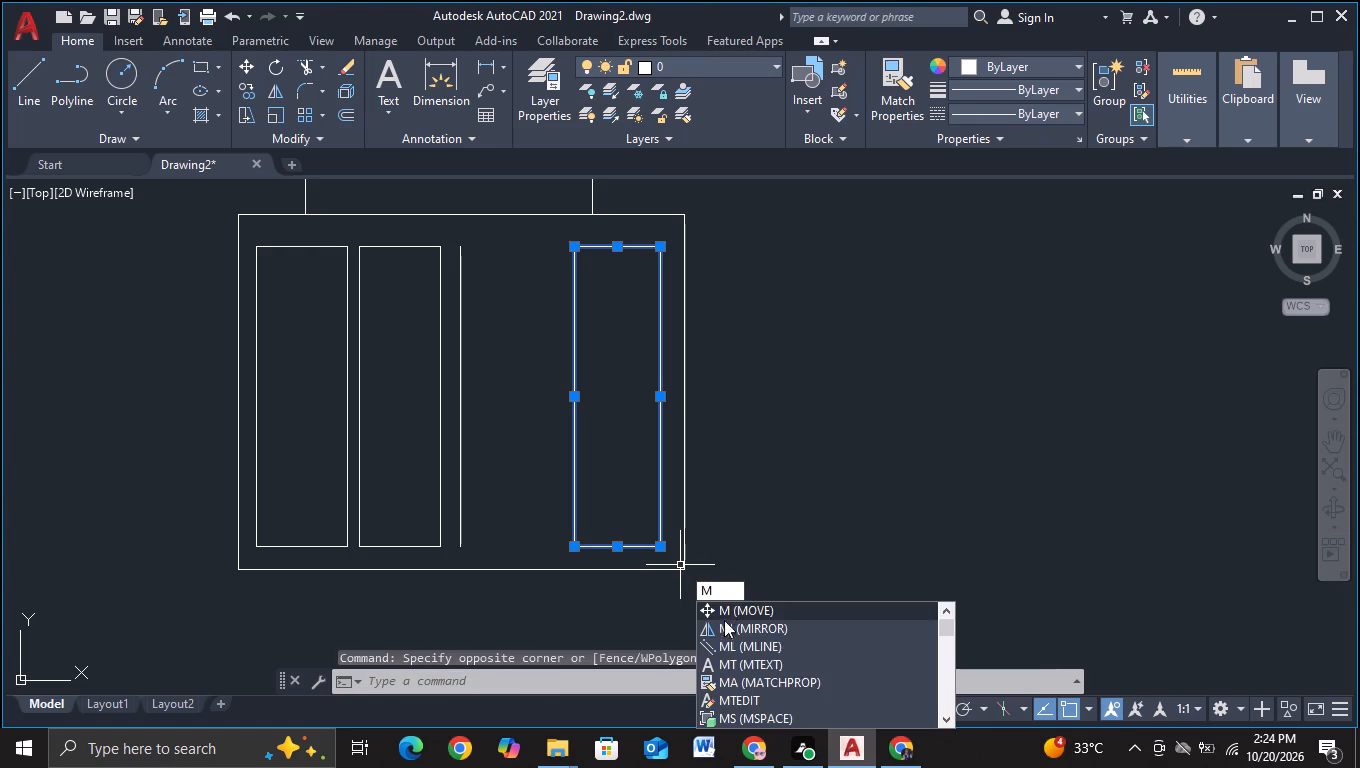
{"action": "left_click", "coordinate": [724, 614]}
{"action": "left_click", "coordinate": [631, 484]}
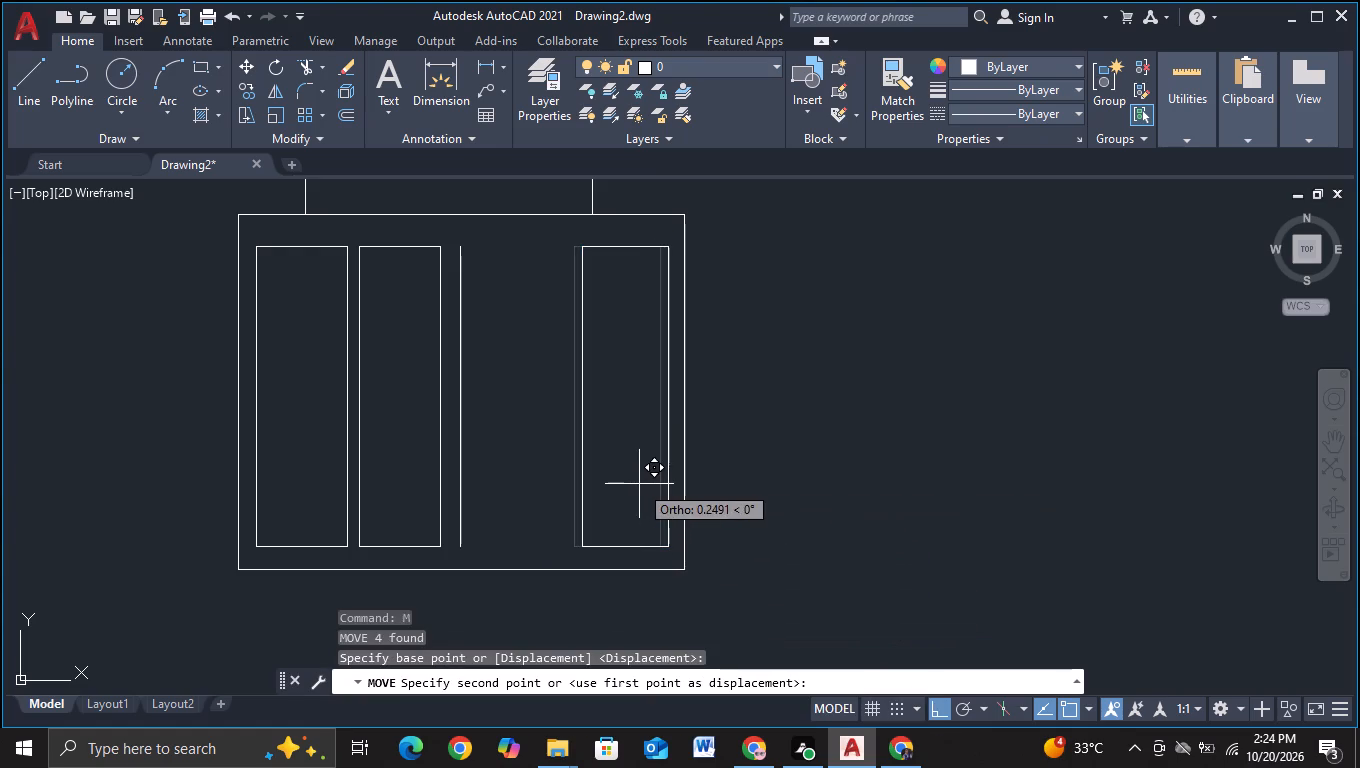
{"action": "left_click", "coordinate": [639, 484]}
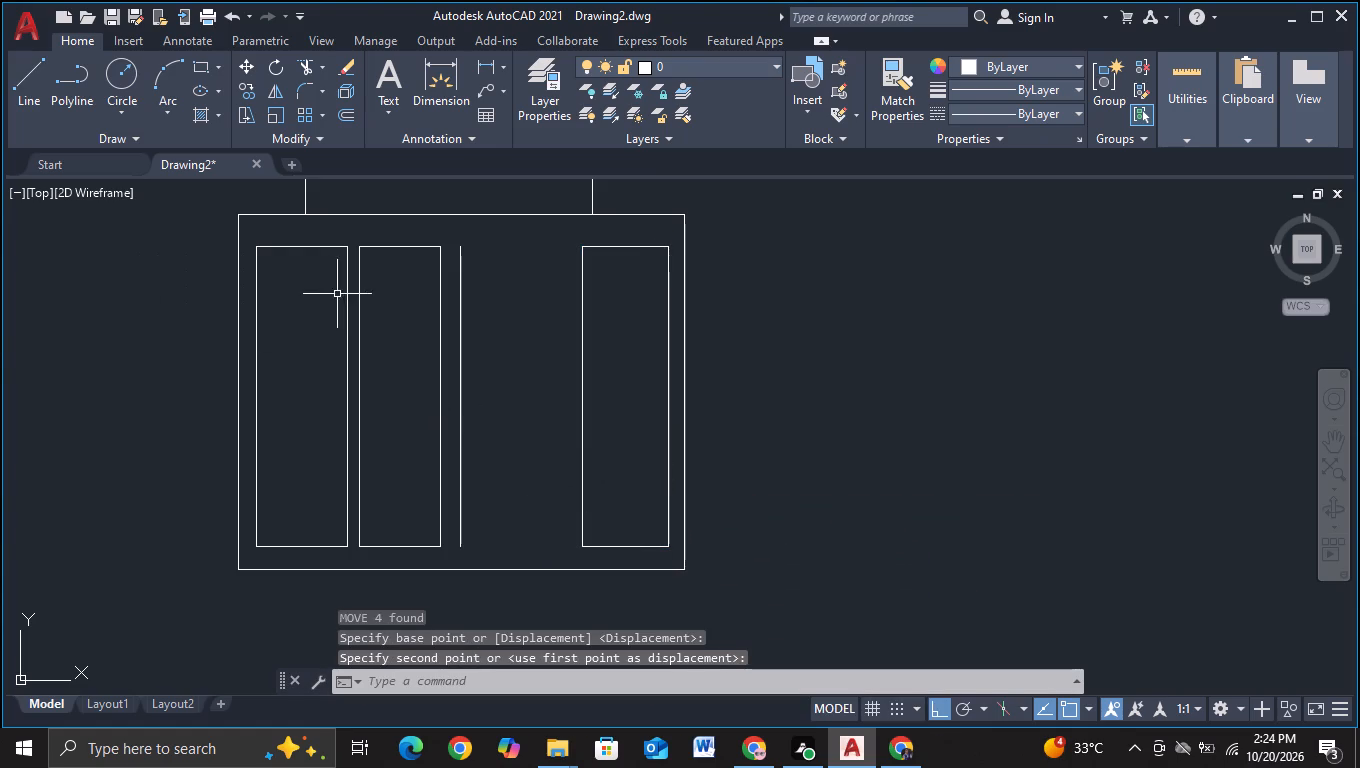
Trim away the single vertical line standing beside the second panel.
{"action": "left_click", "coordinate": [305, 60]}
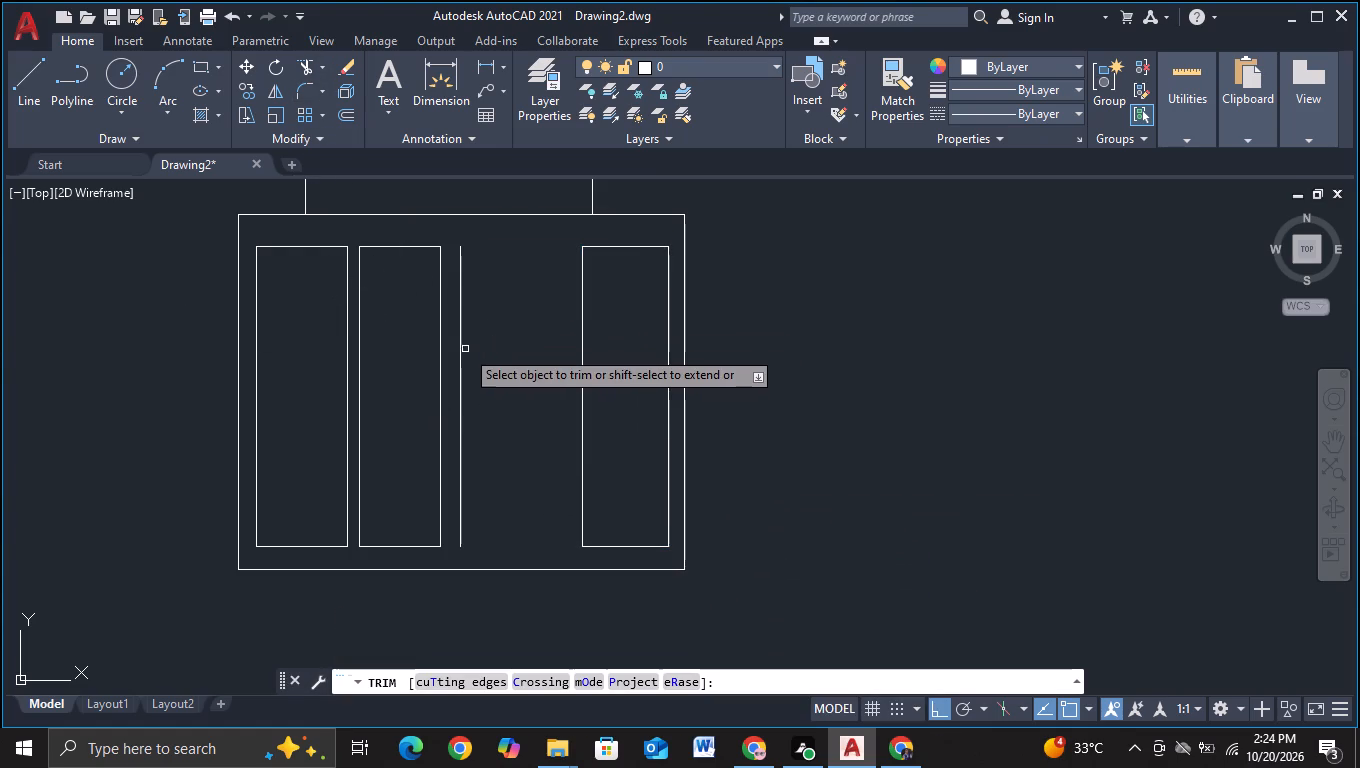
{"action": "left_click_drag", "start_coordinate": [455, 352], "coordinate": [474, 351]}
{"action": "key", "text": "Escape"}
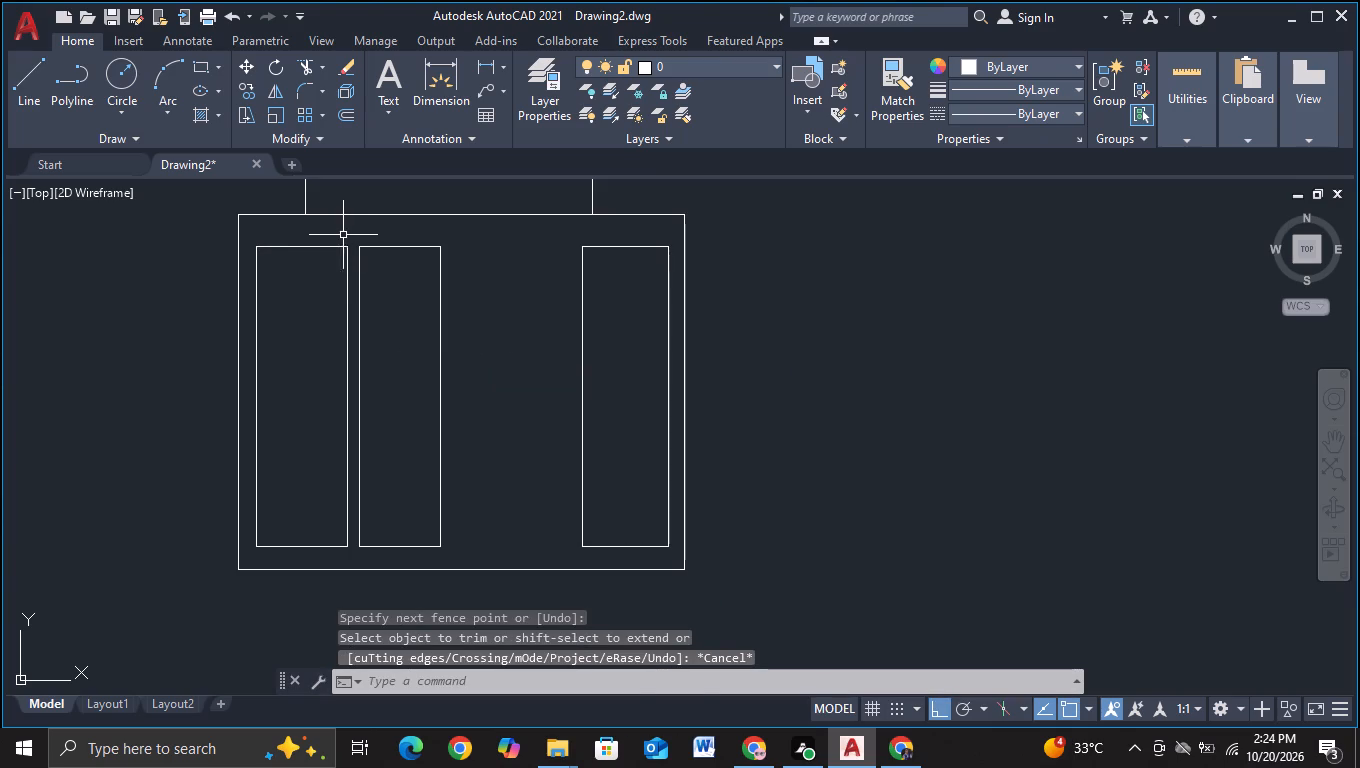
Copy the second panel horizontally to the right, leaving a narrow gap between it and the new third panel.
{"action": "left_click", "coordinate": [352, 229]}
{"action": "left_click", "coordinate": [472, 561]}
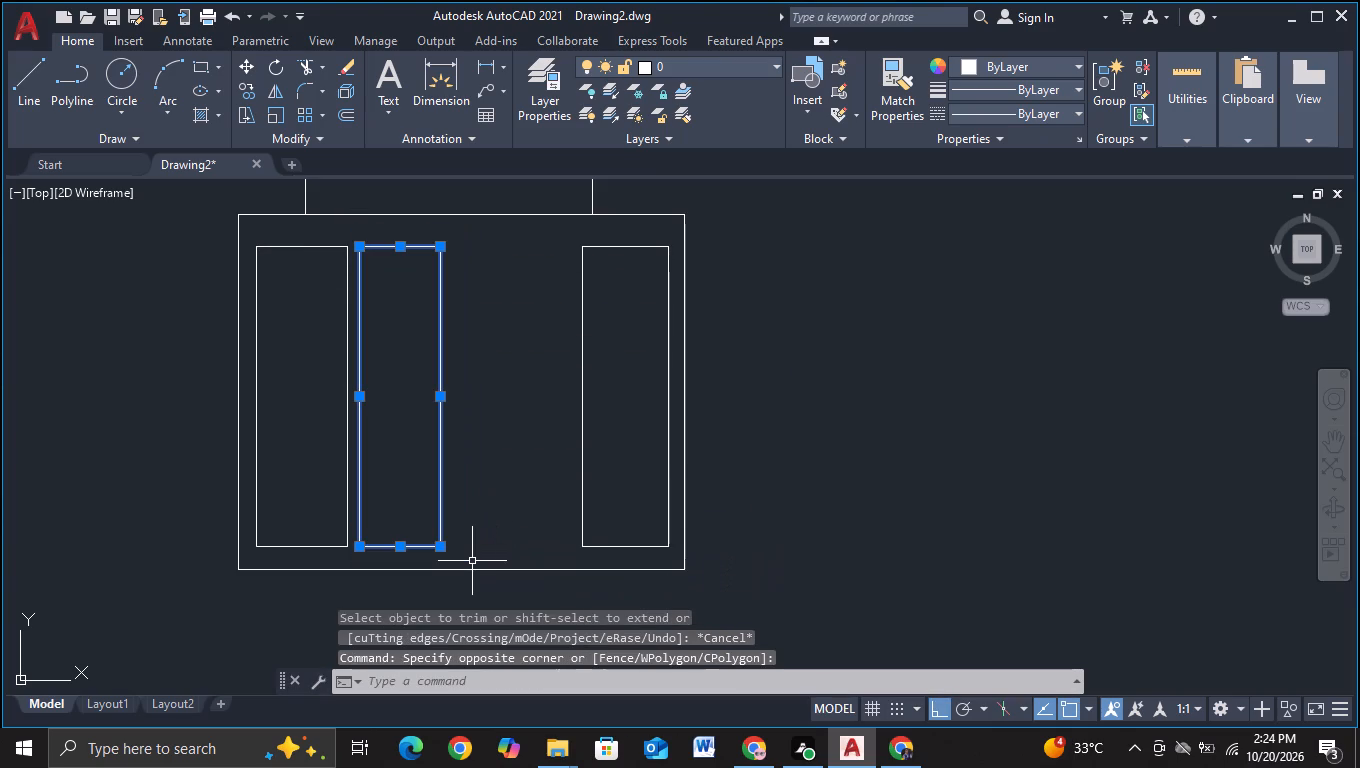
{"action": "key", "text": "c"}
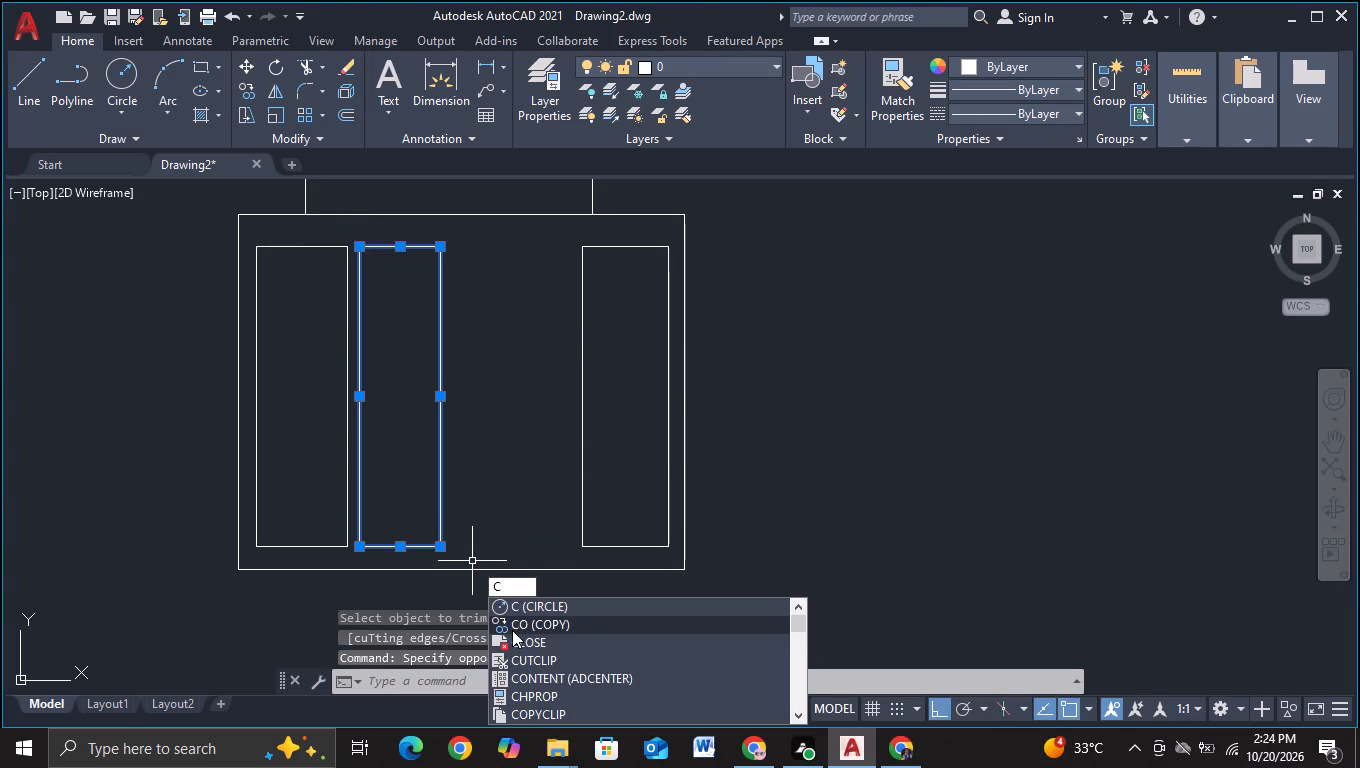
{"action": "left_click", "coordinate": [512, 630]}
{"action": "left_click", "coordinate": [401, 469]}
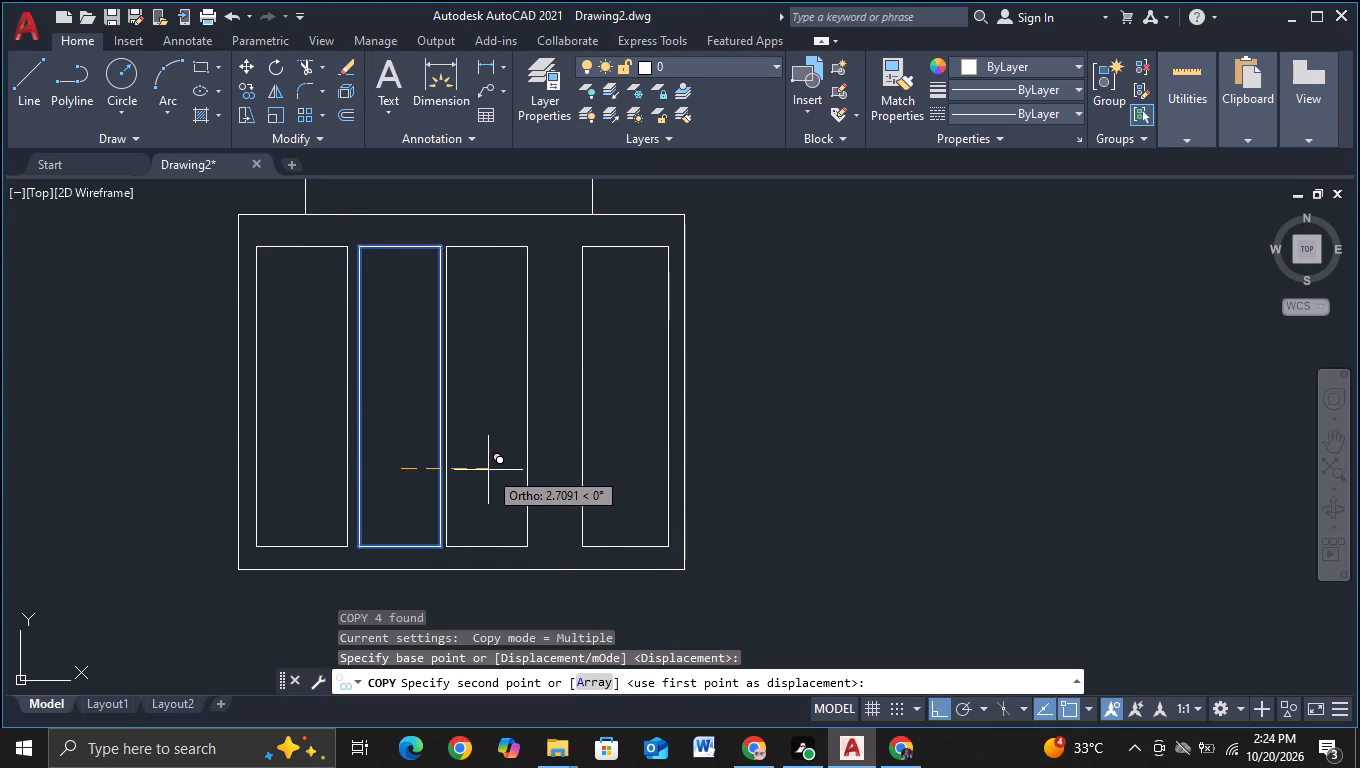
{"action": "left_click", "coordinate": [495, 470]}
{"action": "key", "text": "Escape"}
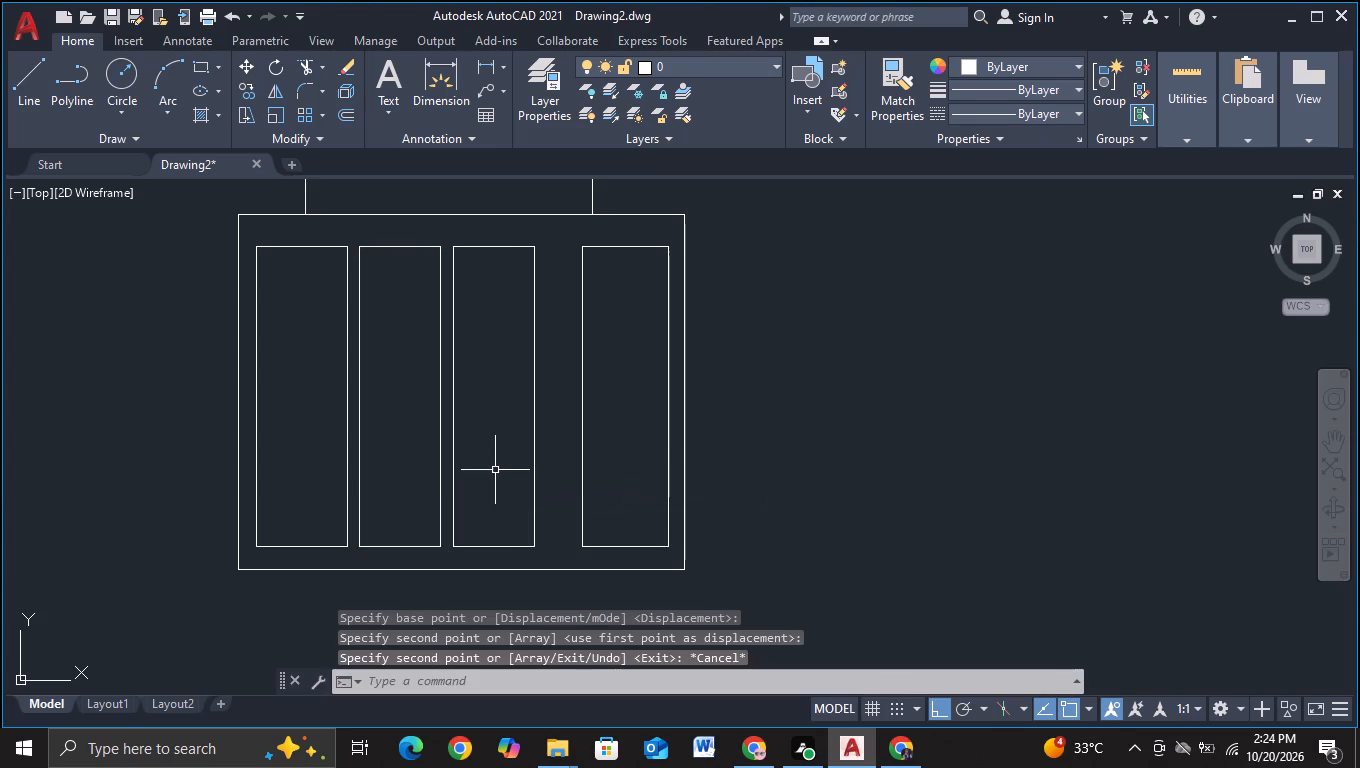
Erase all four lines of the panel nearest the frame's right side.
{"action": "scroll", "coordinate": [564, 470], "scroll_direction": "down", "scroll_amount": 2}
{"action": "middle_click_drag", "start_coordinate": [558, 569], "coordinate": [499, 524]}
{"action": "scroll", "coordinate": [499, 523], "scroll_direction": "up", "scroll_amount": 1}
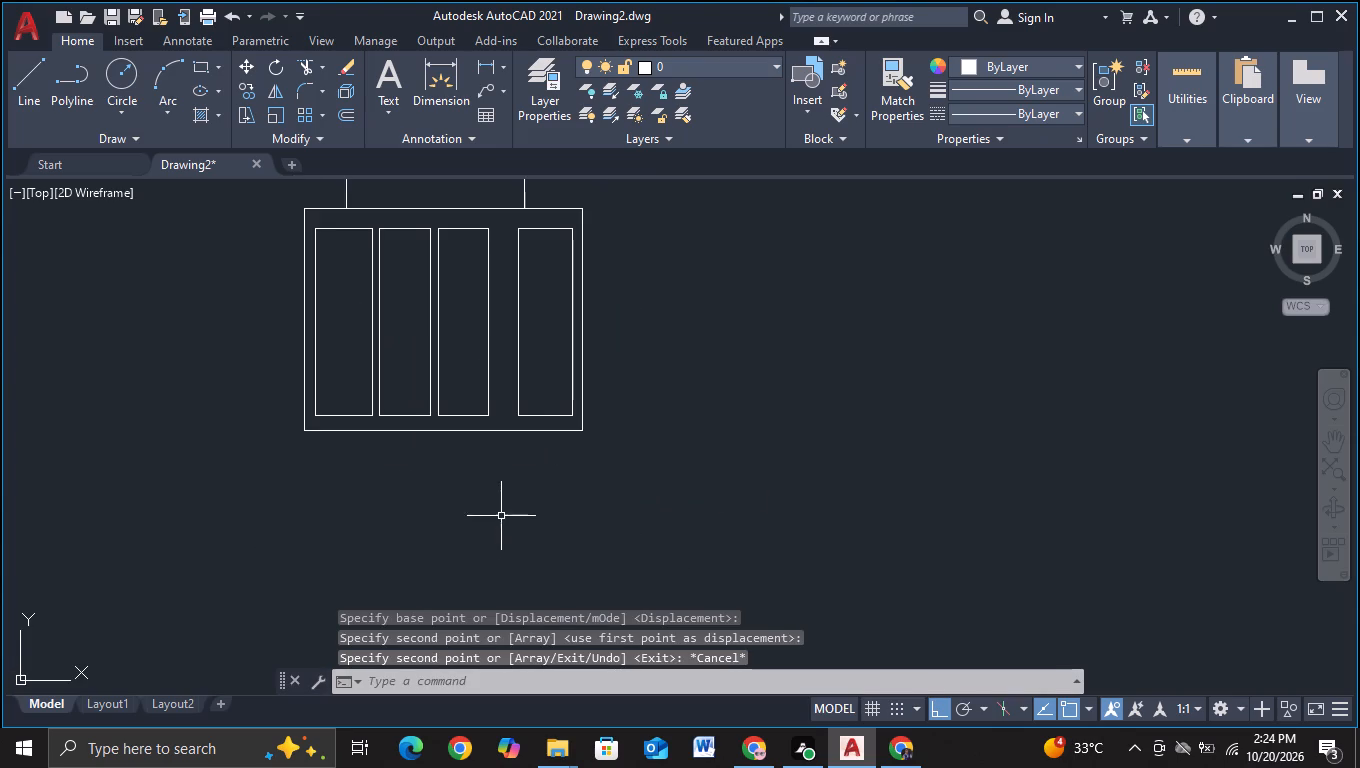
{"action": "middle_click_drag", "start_coordinate": [501, 516], "coordinate": [515, 534]}
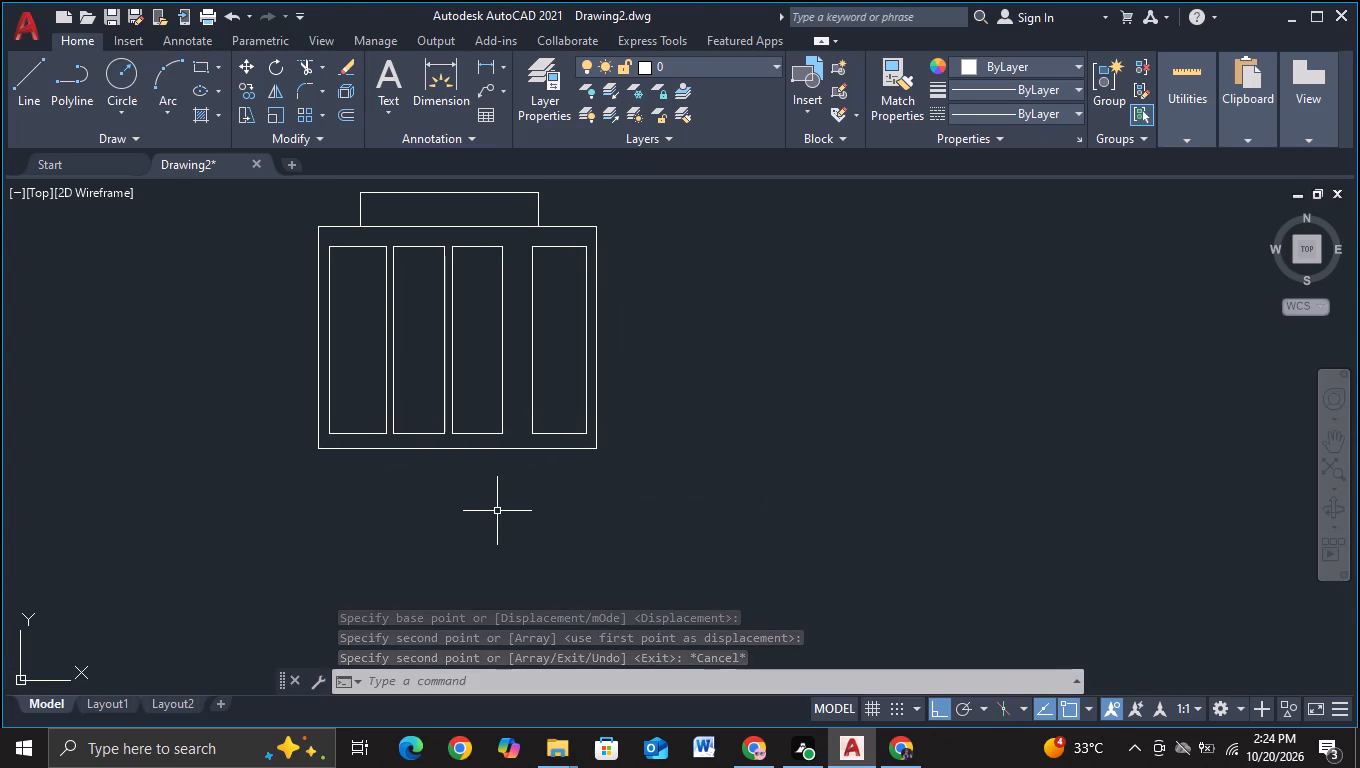
{"action": "key", "text": "Escape"}
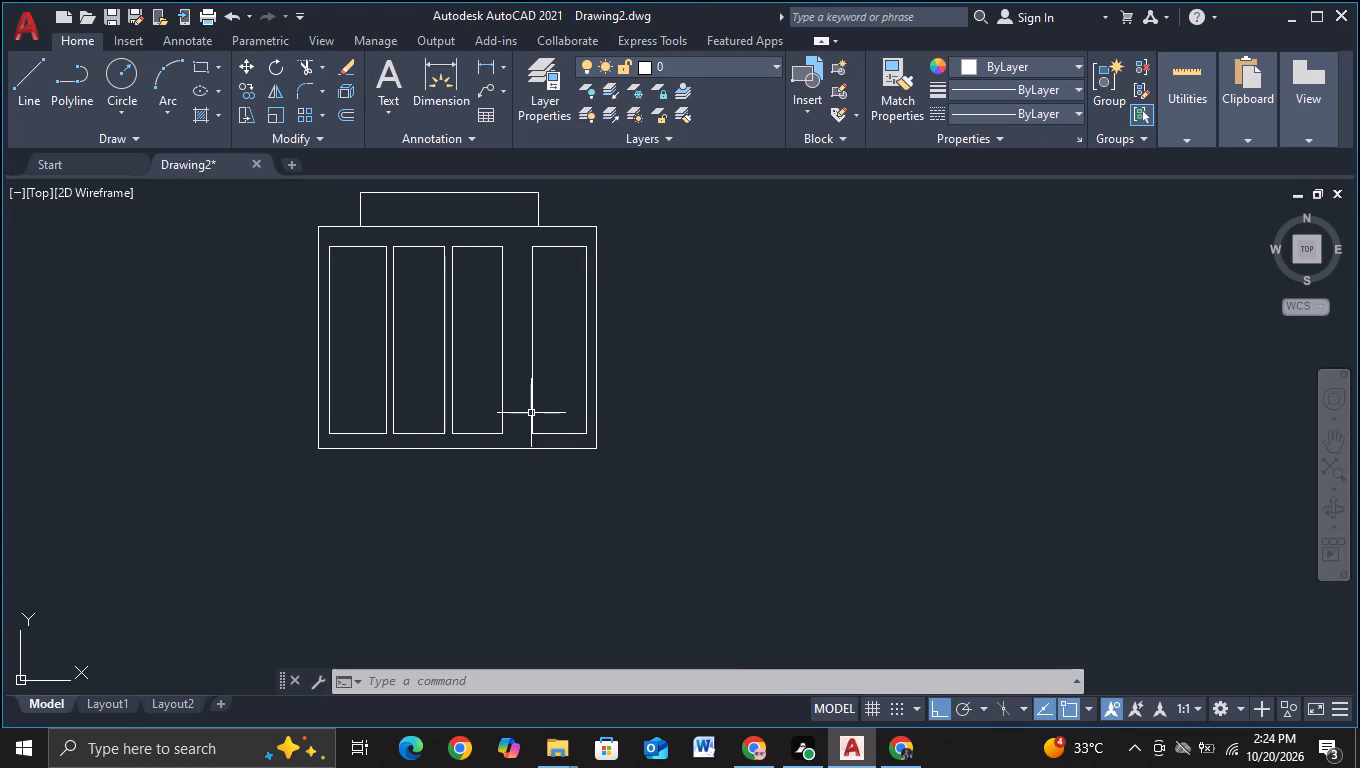
{"action": "left_click", "coordinate": [517, 238]}
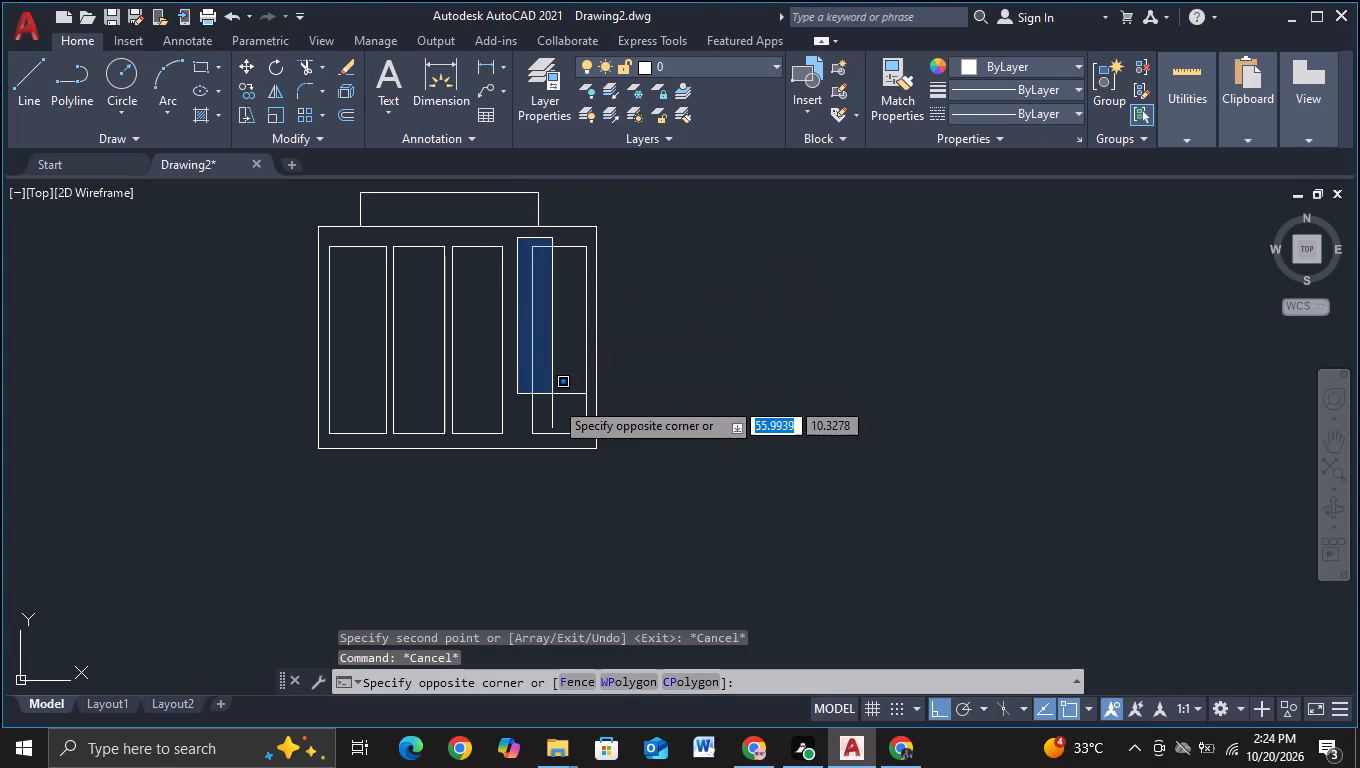
{"action": "left_click", "coordinate": [591, 440]}
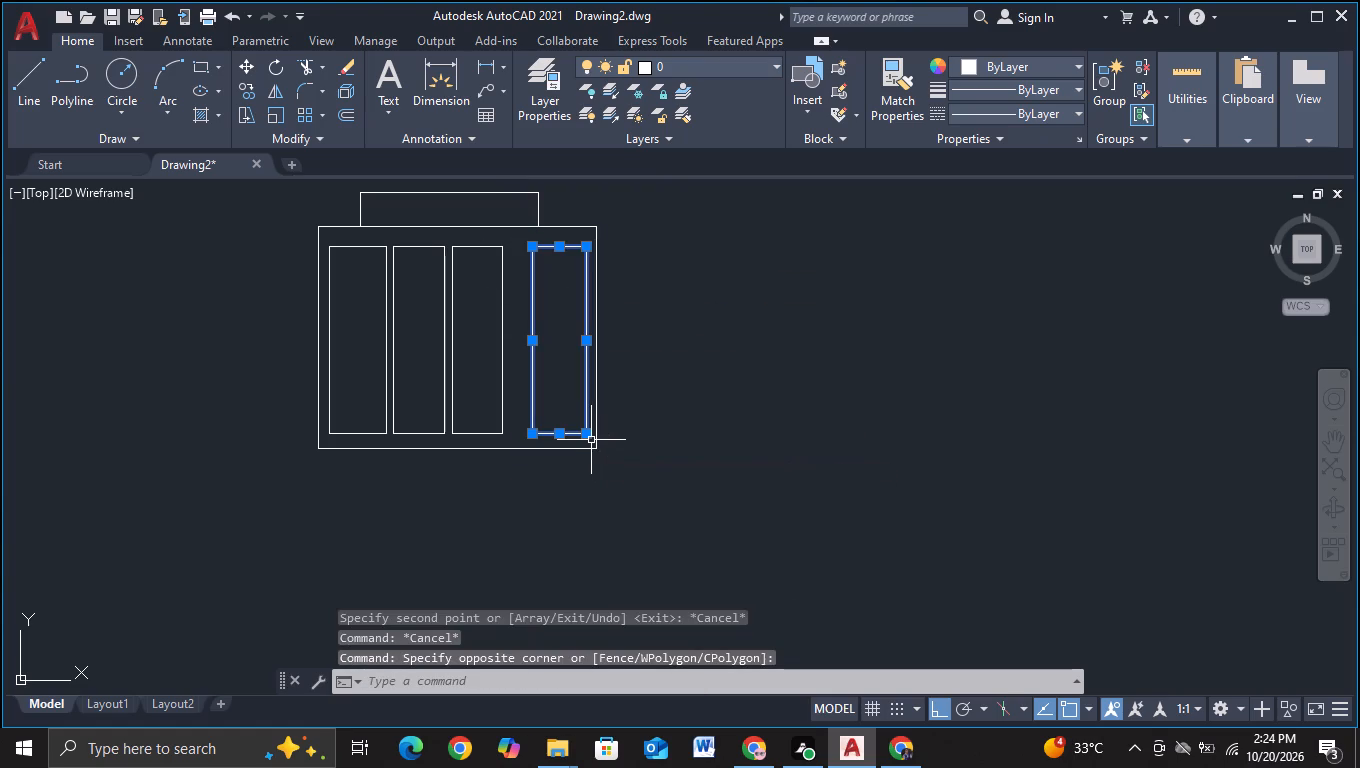
{"action": "key", "text": "Delete"}
{"action": "key", "text": "Escape"}
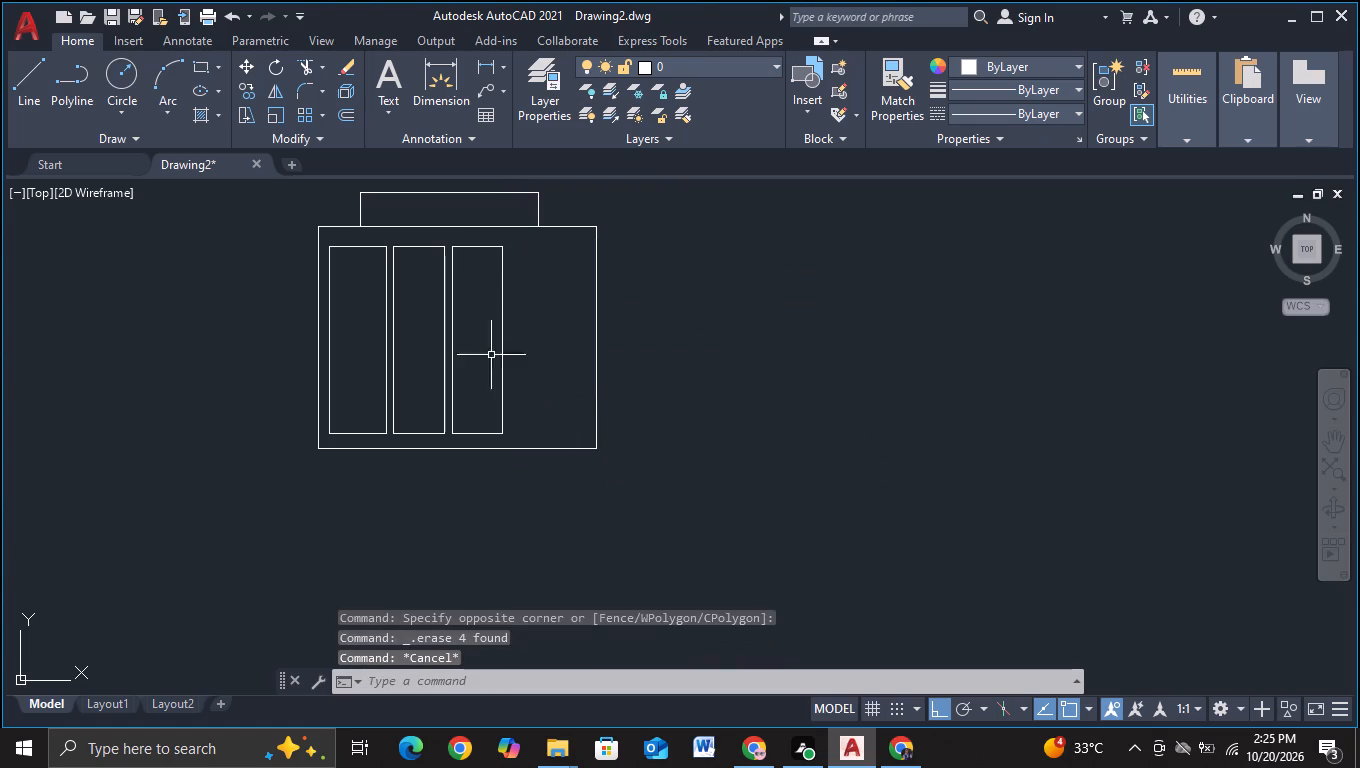
Copy the third panel horizontally about 4.4 units to the right, just inside the outer frame's right side.
{"action": "left_click", "coordinate": [449, 240]}
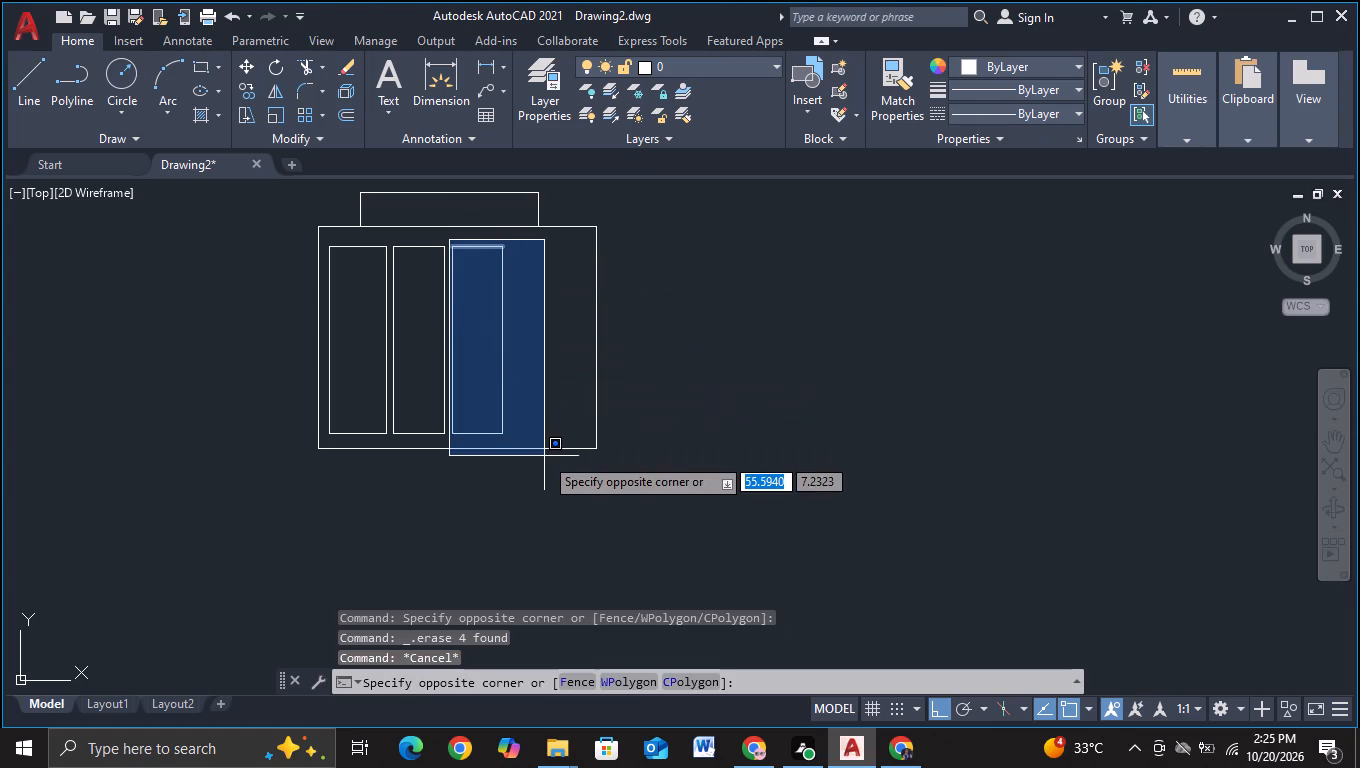
{"action": "left_click", "coordinate": [544, 457]}
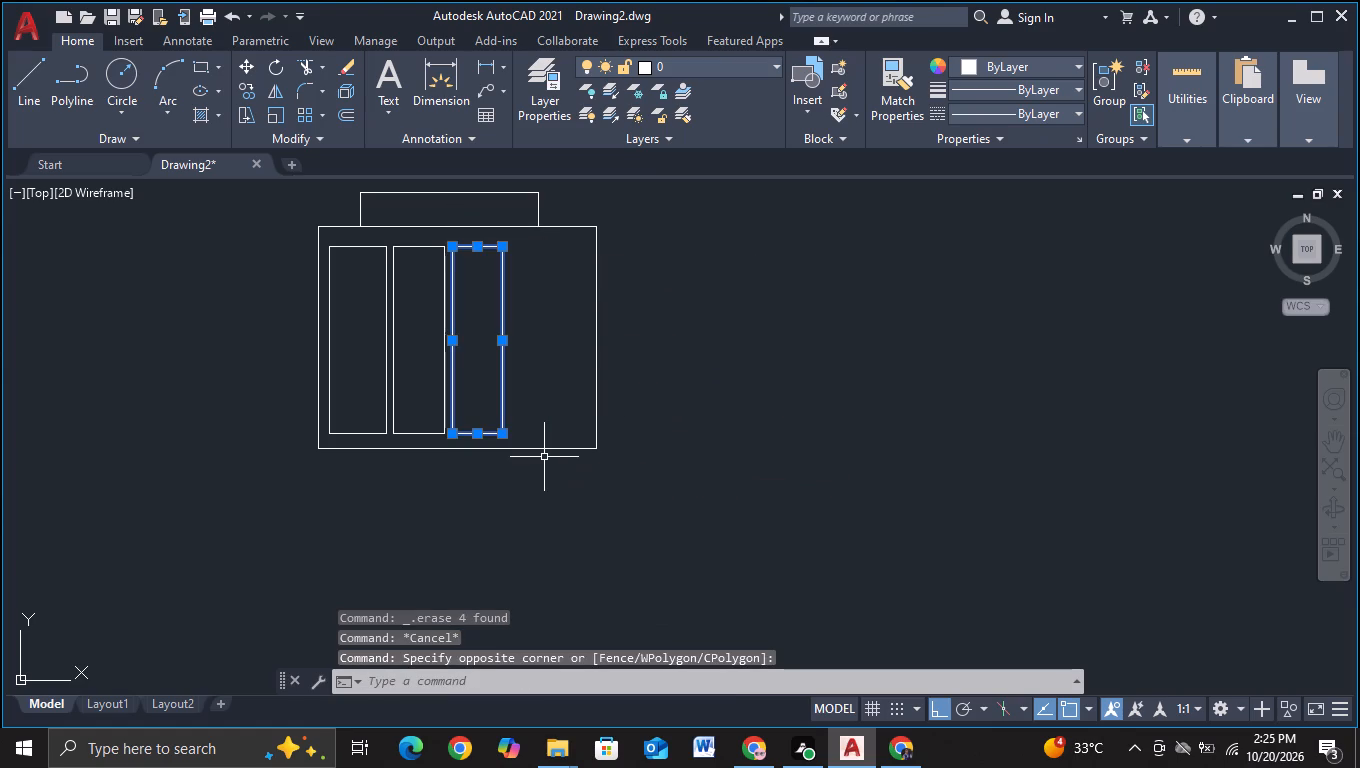
{"action": "key", "text": "c"}
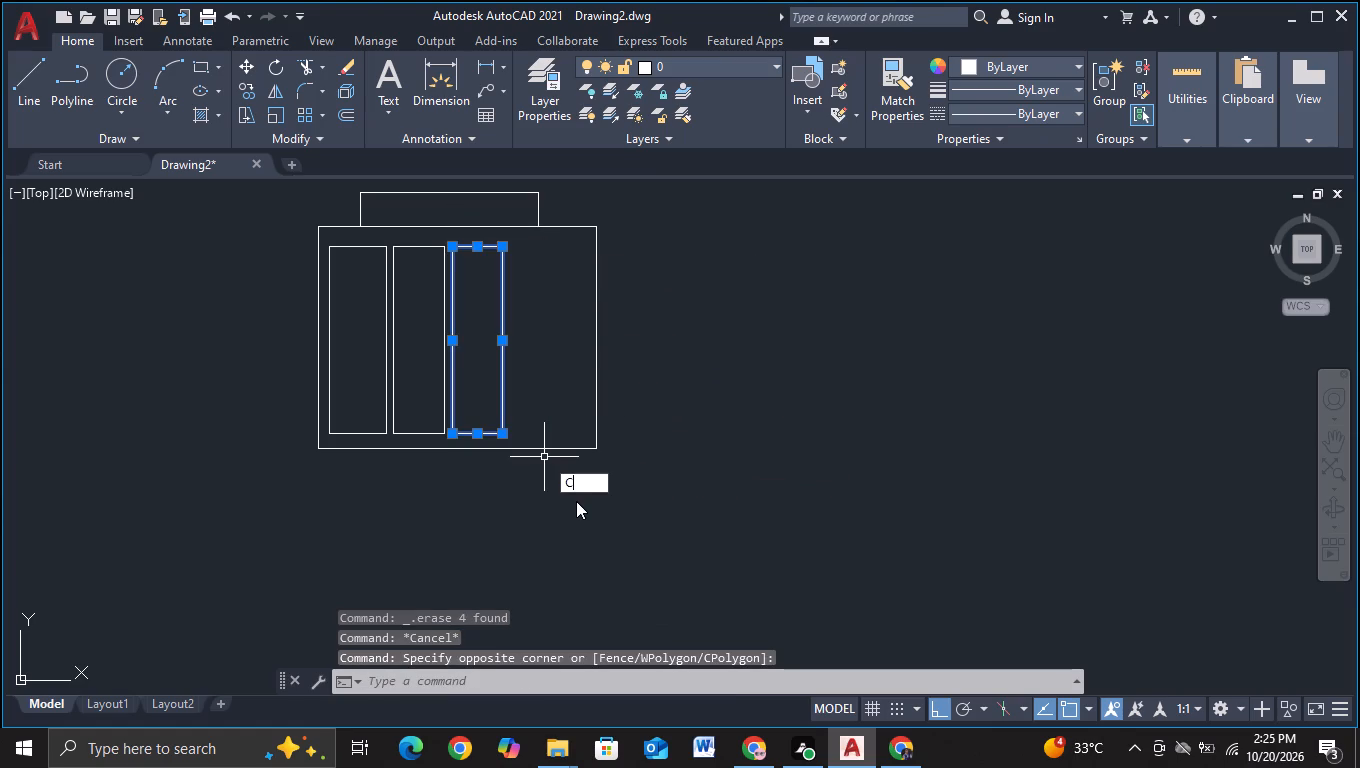
{"action": "left_click", "coordinate": [574, 515]}
{"action": "left_click", "coordinate": [471, 365]}
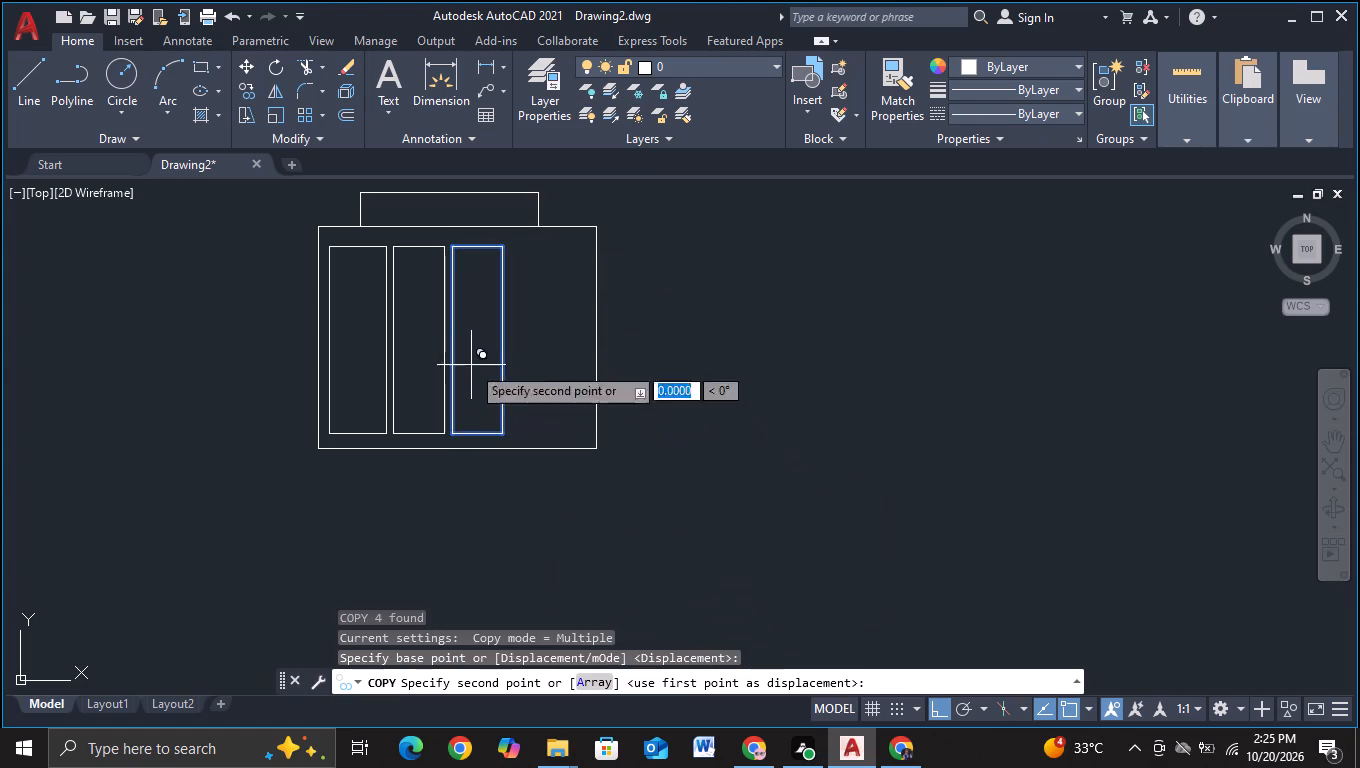
{"action": "left_click", "coordinate": [560, 371]}
{"action": "key", "text": "Escape"}
Trim away the outer frame's right vertical side.
{"action": "scroll", "coordinate": [572, 375], "scroll_direction": "down", "scroll_amount": 2}
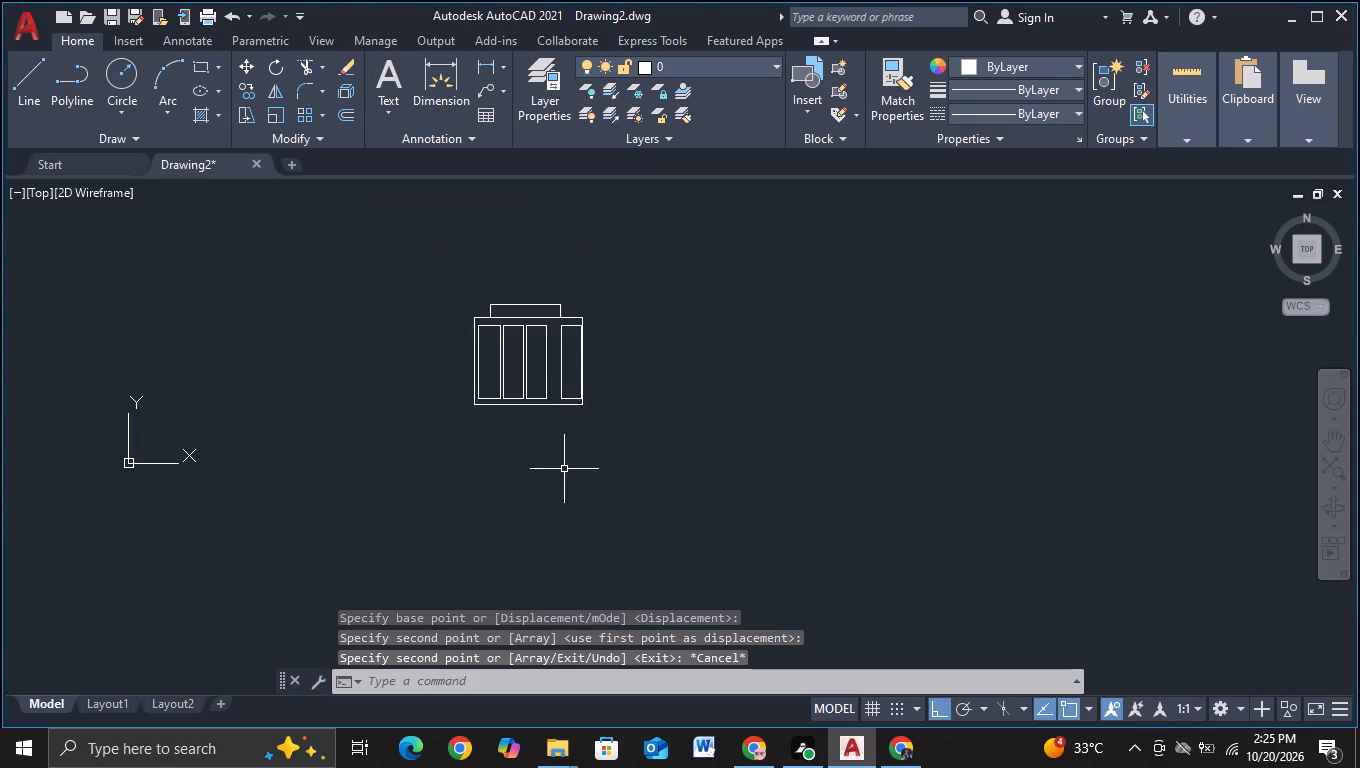
{"action": "middle_click_drag", "start_coordinate": [563, 470], "coordinate": [586, 429]}
{"action": "scroll", "coordinate": [586, 429], "scroll_direction": "up", "scroll_amount": 1}
{"action": "middle_click_drag", "start_coordinate": [563, 404], "coordinate": [548, 486]}
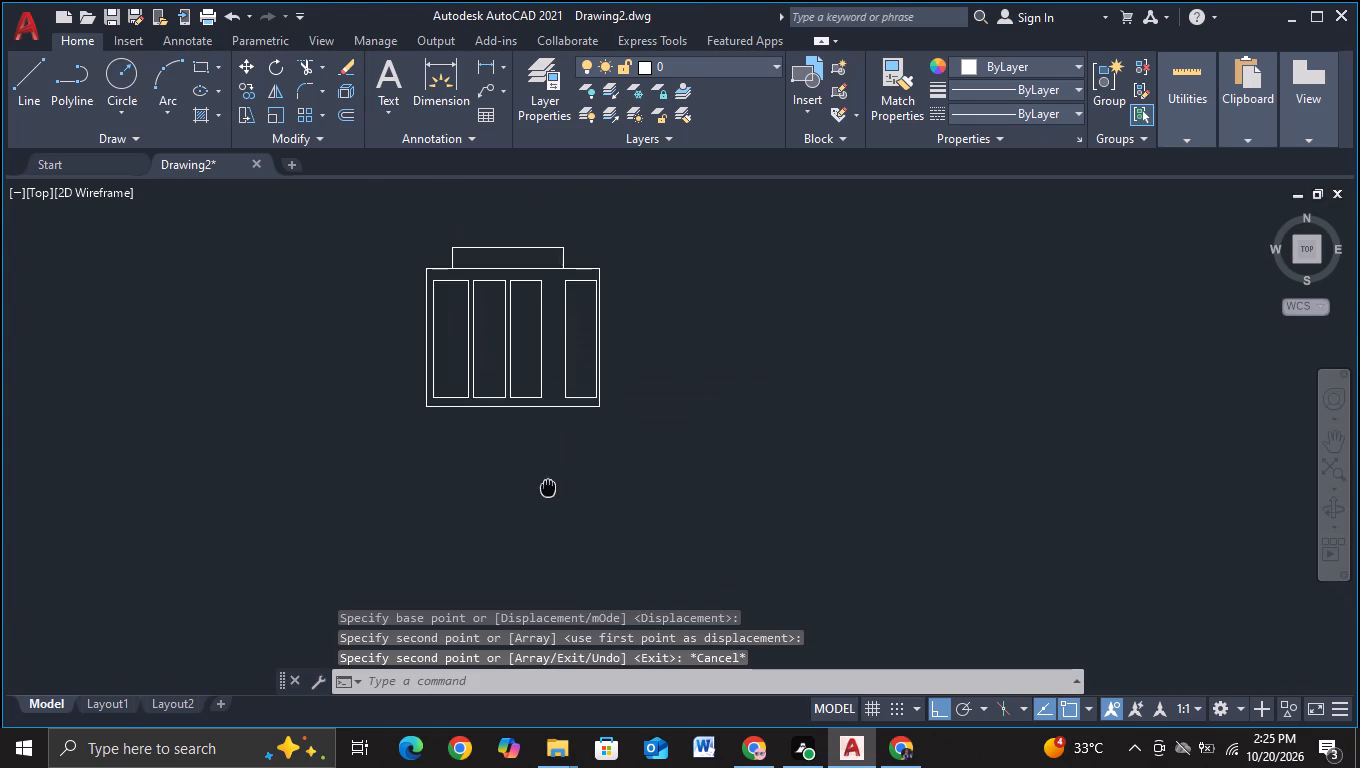
{"action": "scroll", "coordinate": [541, 457], "scroll_direction": "up", "scroll_amount": 1}
{"action": "middle_click_drag", "start_coordinate": [541, 457], "coordinate": [585, 583]}
{"action": "middle_click_drag", "start_coordinate": [570, 572], "coordinate": [569, 534]}
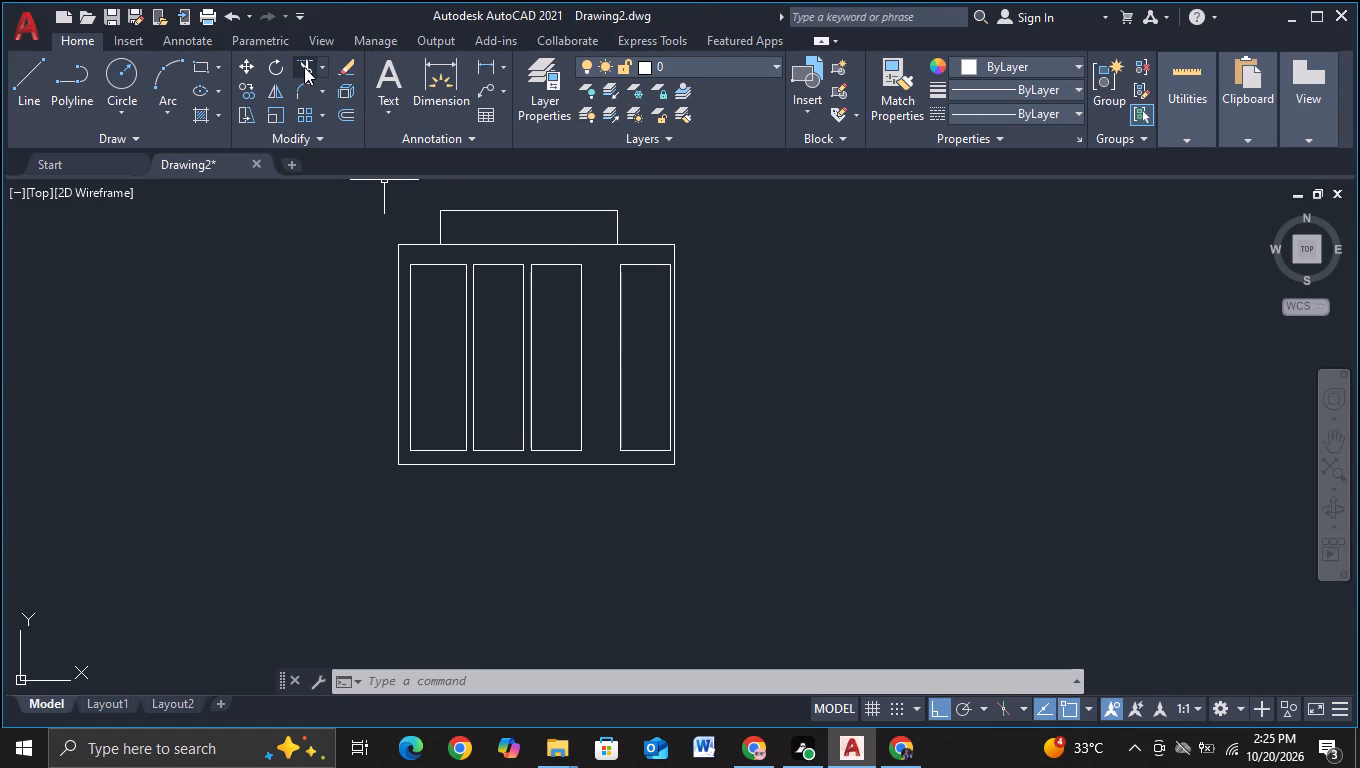
{"action": "left_click", "coordinate": [304, 67]}
{"action": "left_click", "coordinate": [672, 259]}
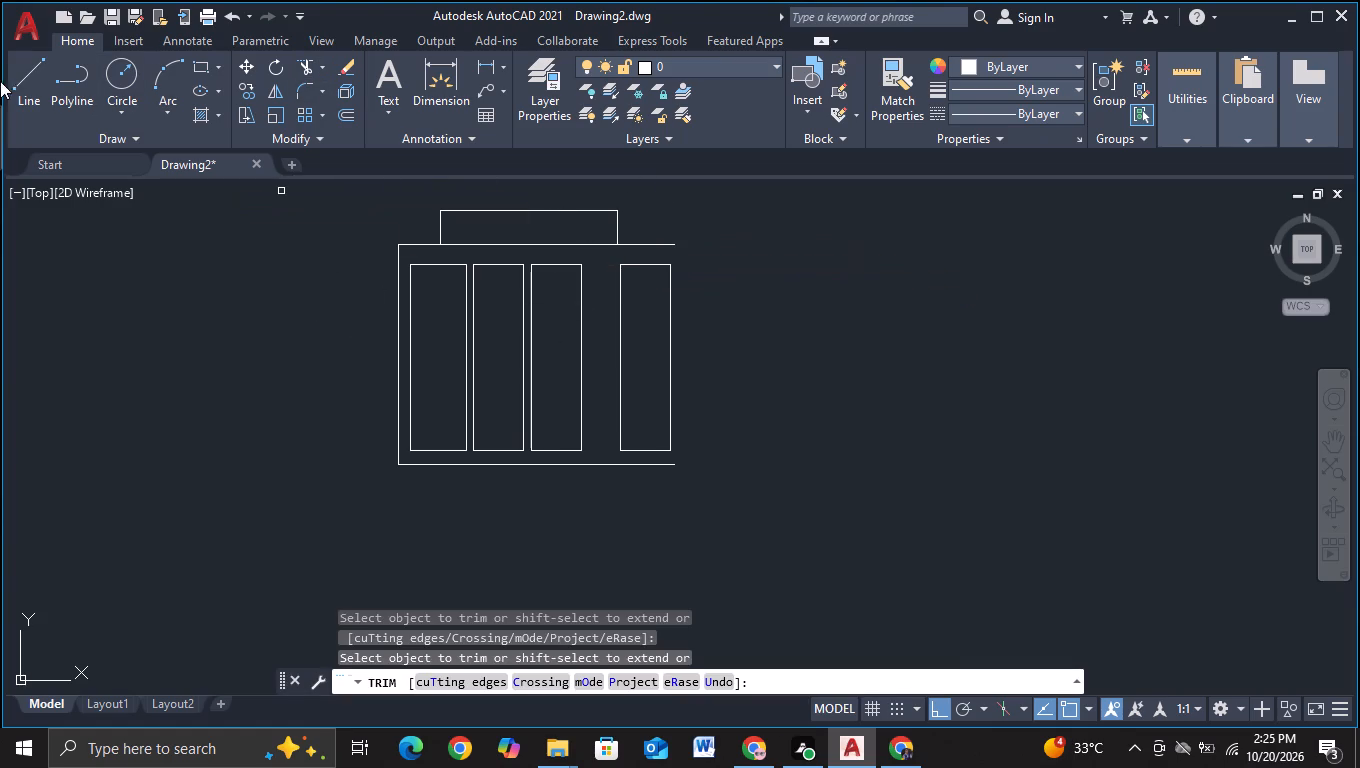
Widen the outer frame to the right with lines extending its top and bottom edges and a new right side about 11.1 units long.
{"action": "left_click", "coordinate": [20, 83]}
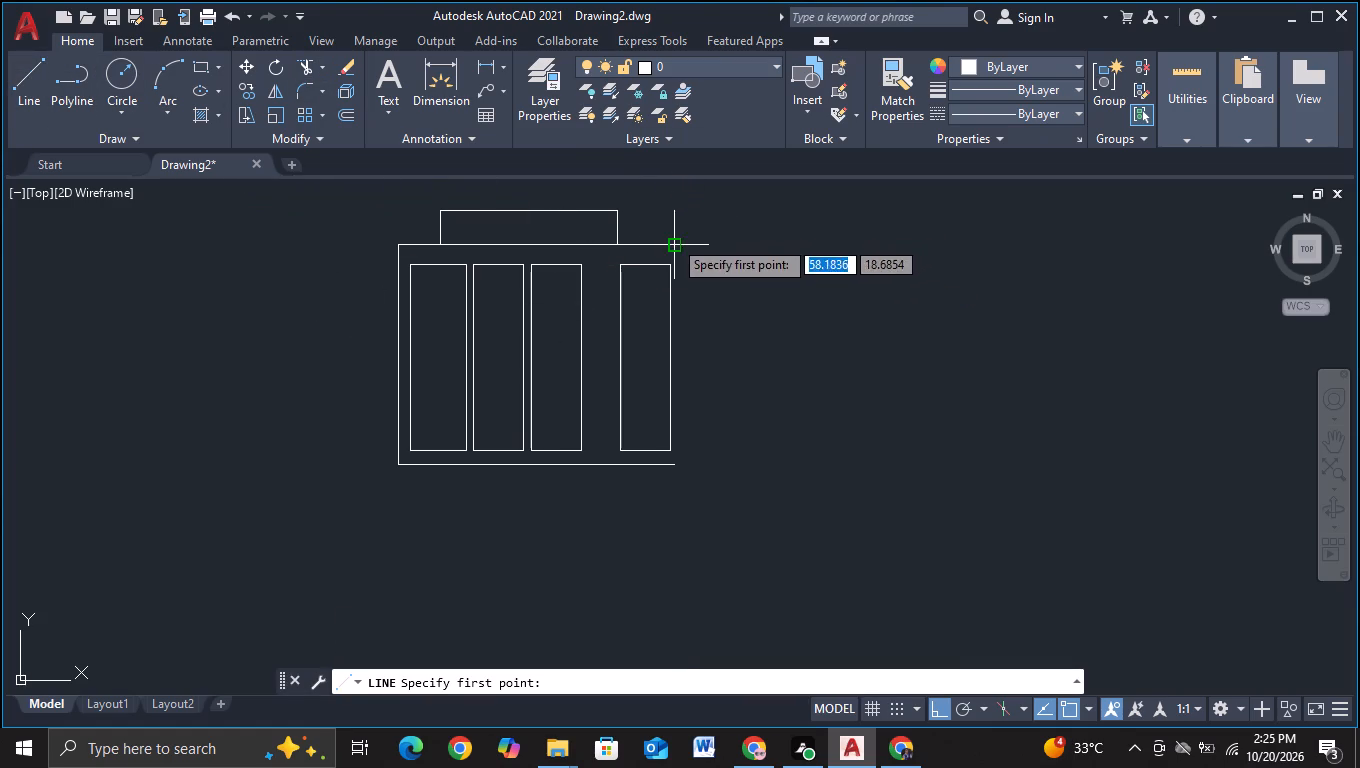
{"action": "left_click", "coordinate": [672, 242]}
{"action": "left_click", "coordinate": [723, 243]}
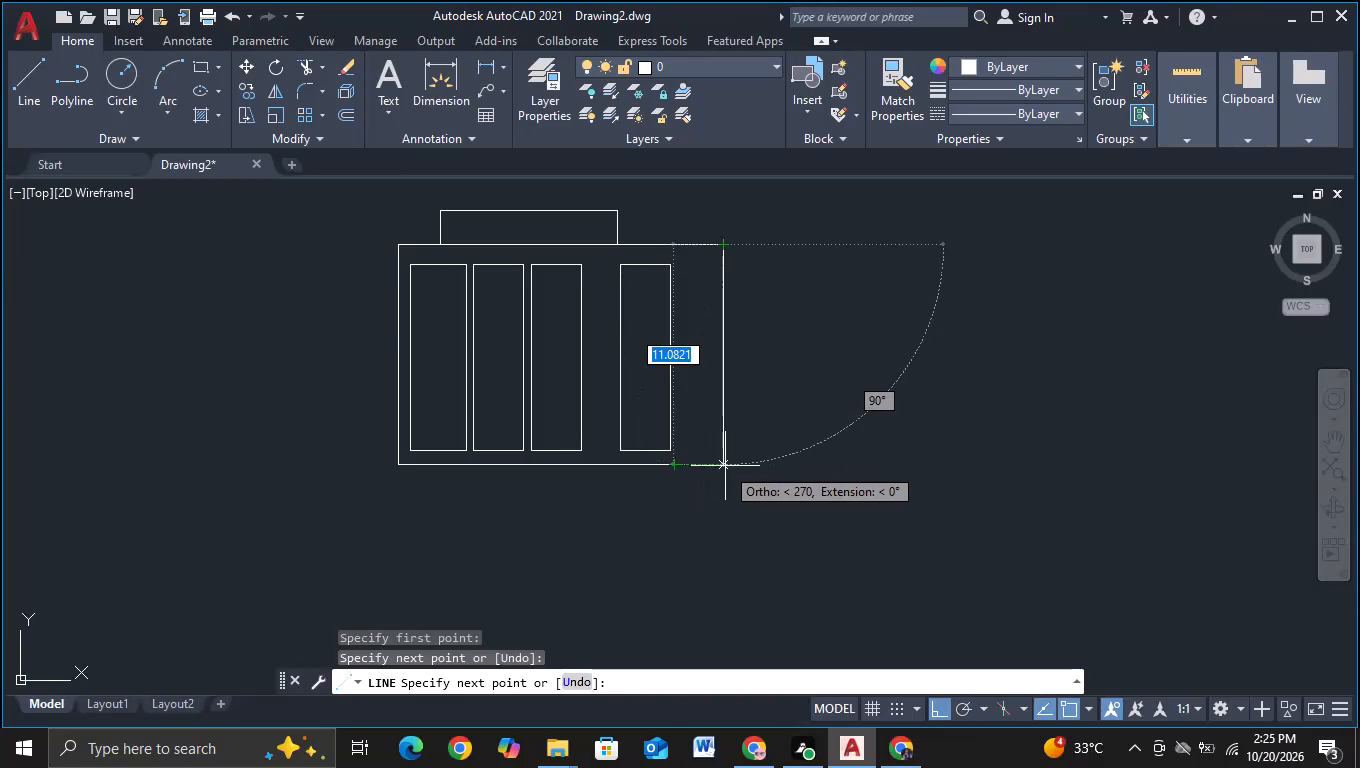
{"action": "left_click", "coordinate": [725, 466]}
{"action": "left_click", "coordinate": [670, 460]}
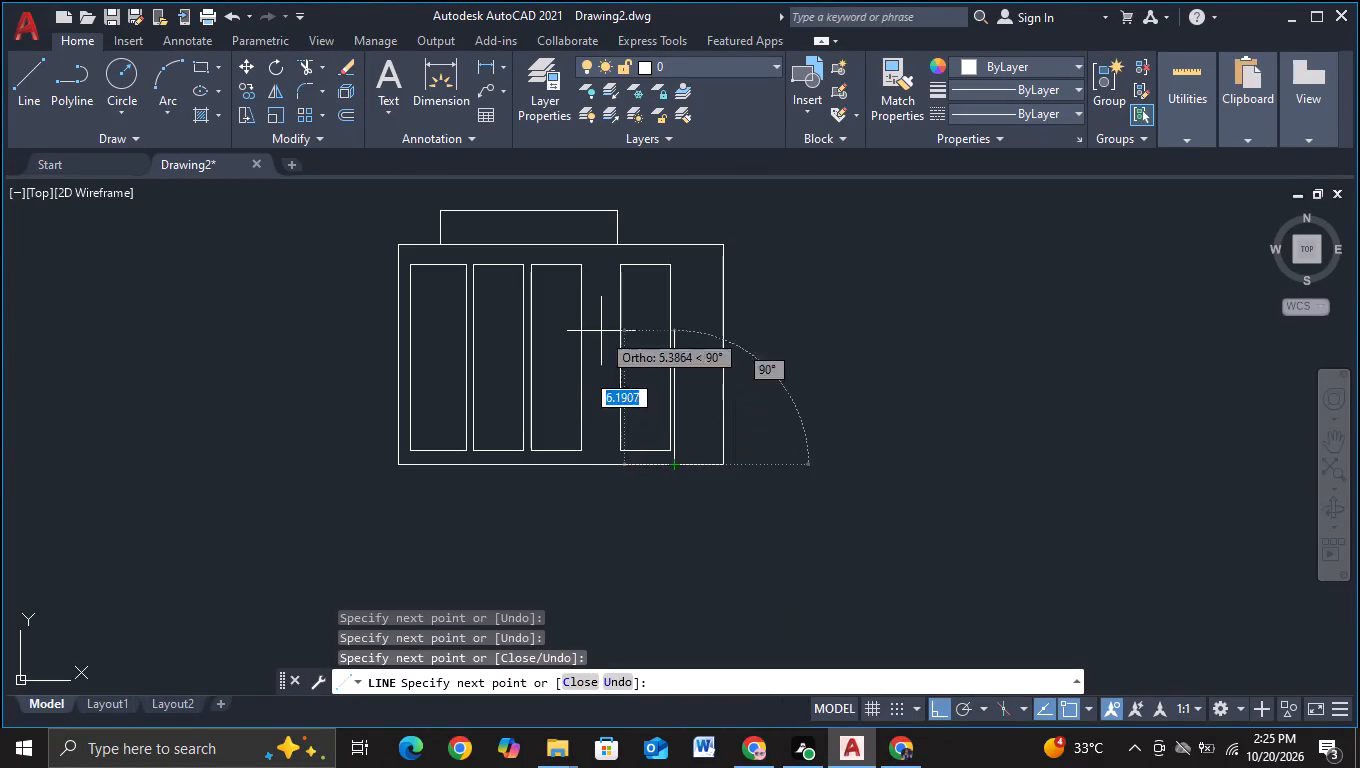
{"action": "key", "text": "Escape"}
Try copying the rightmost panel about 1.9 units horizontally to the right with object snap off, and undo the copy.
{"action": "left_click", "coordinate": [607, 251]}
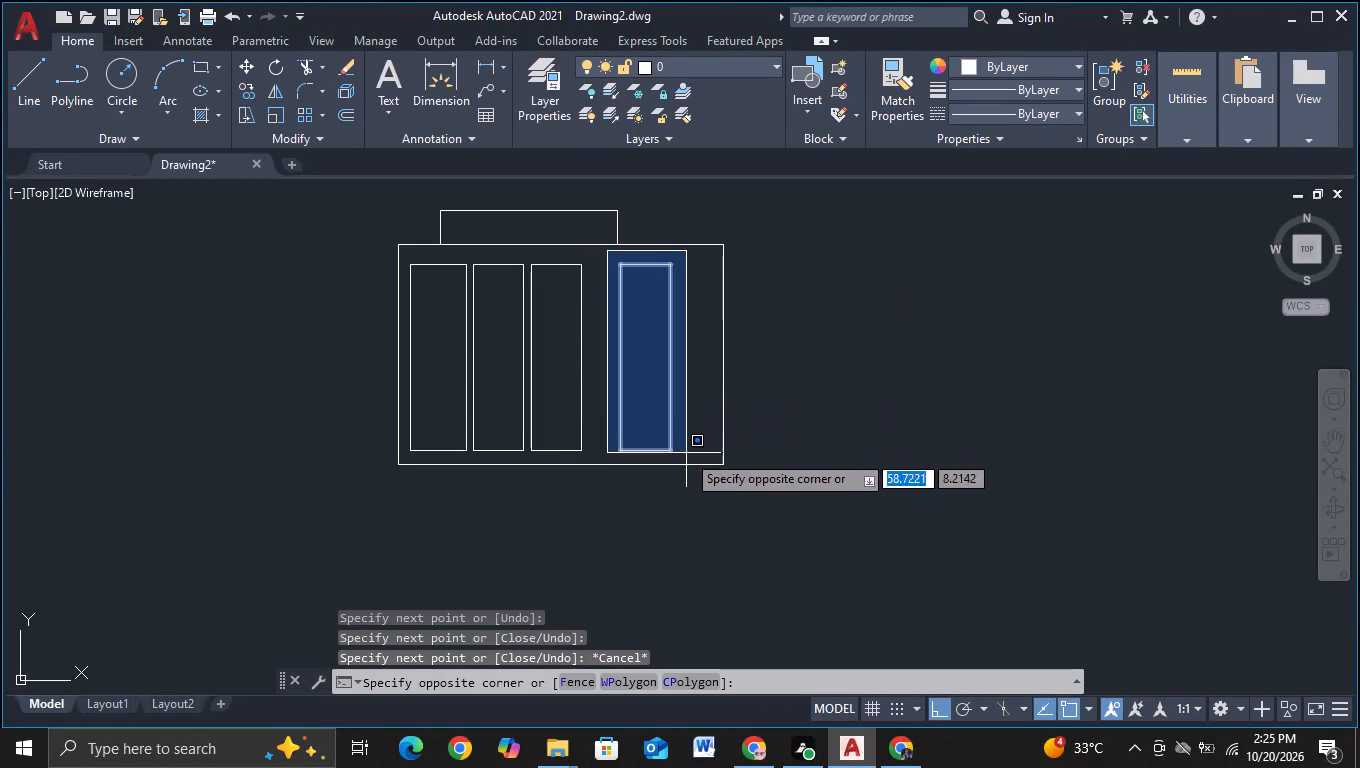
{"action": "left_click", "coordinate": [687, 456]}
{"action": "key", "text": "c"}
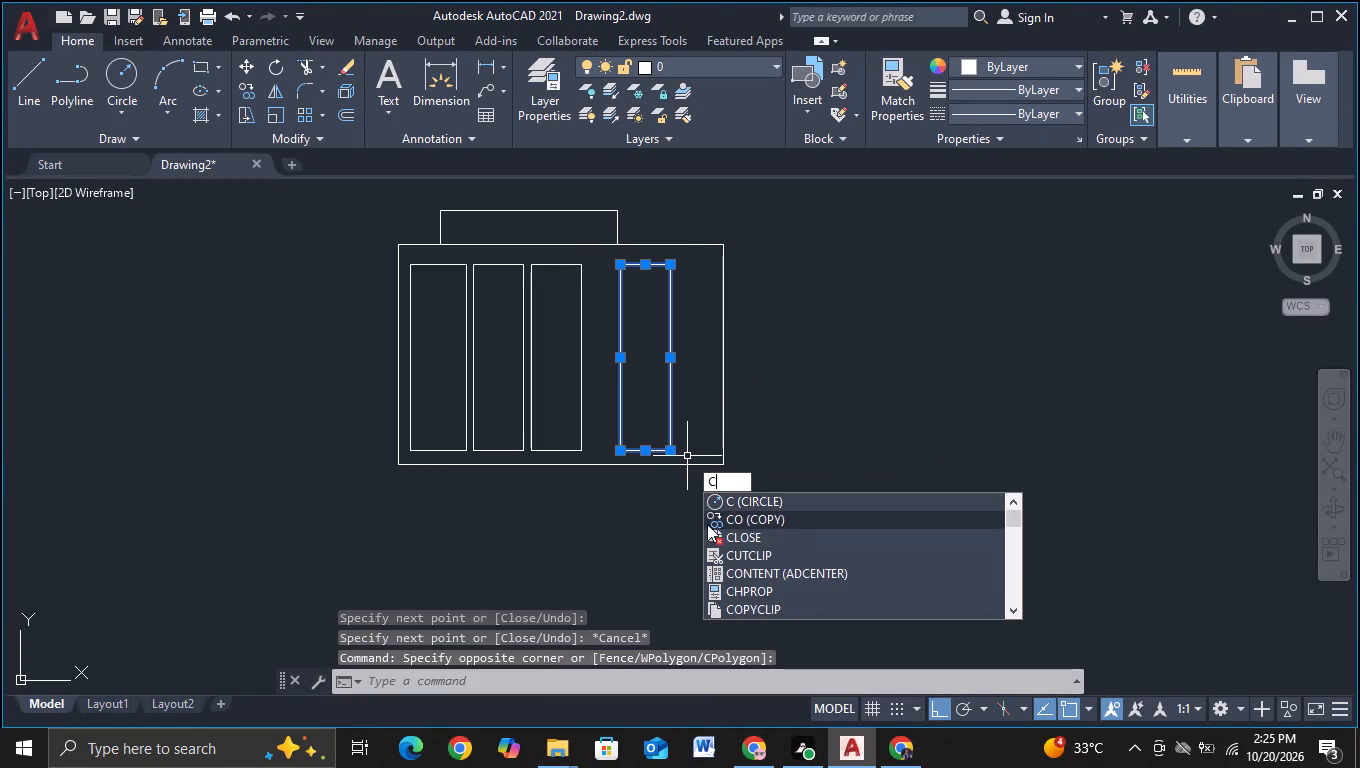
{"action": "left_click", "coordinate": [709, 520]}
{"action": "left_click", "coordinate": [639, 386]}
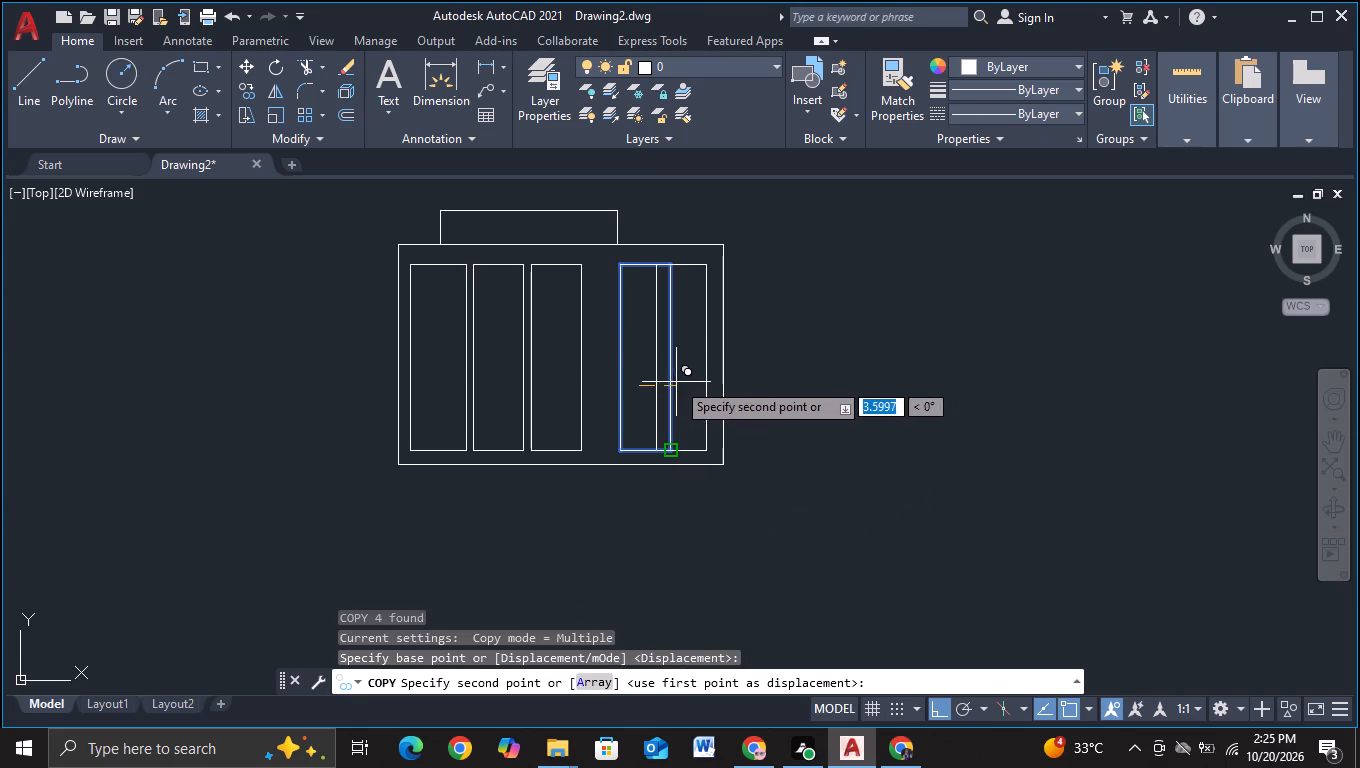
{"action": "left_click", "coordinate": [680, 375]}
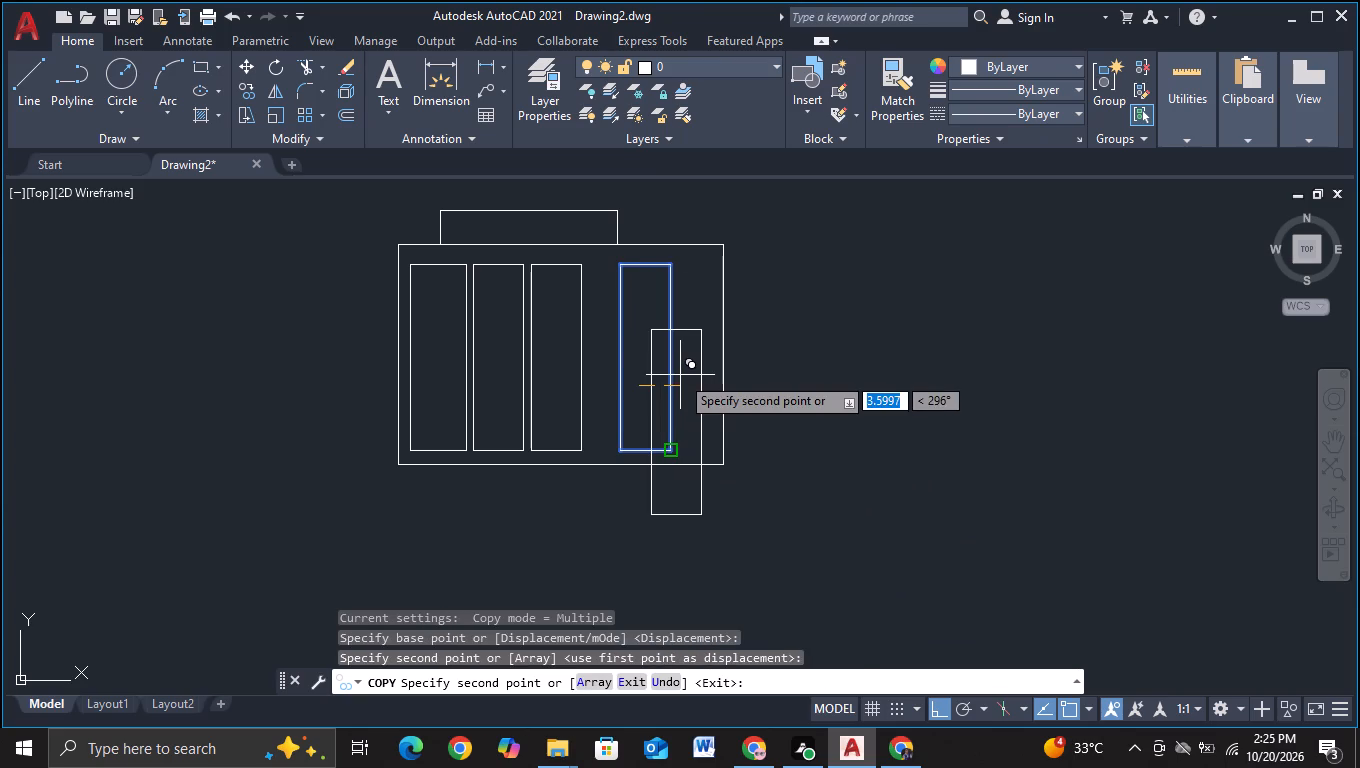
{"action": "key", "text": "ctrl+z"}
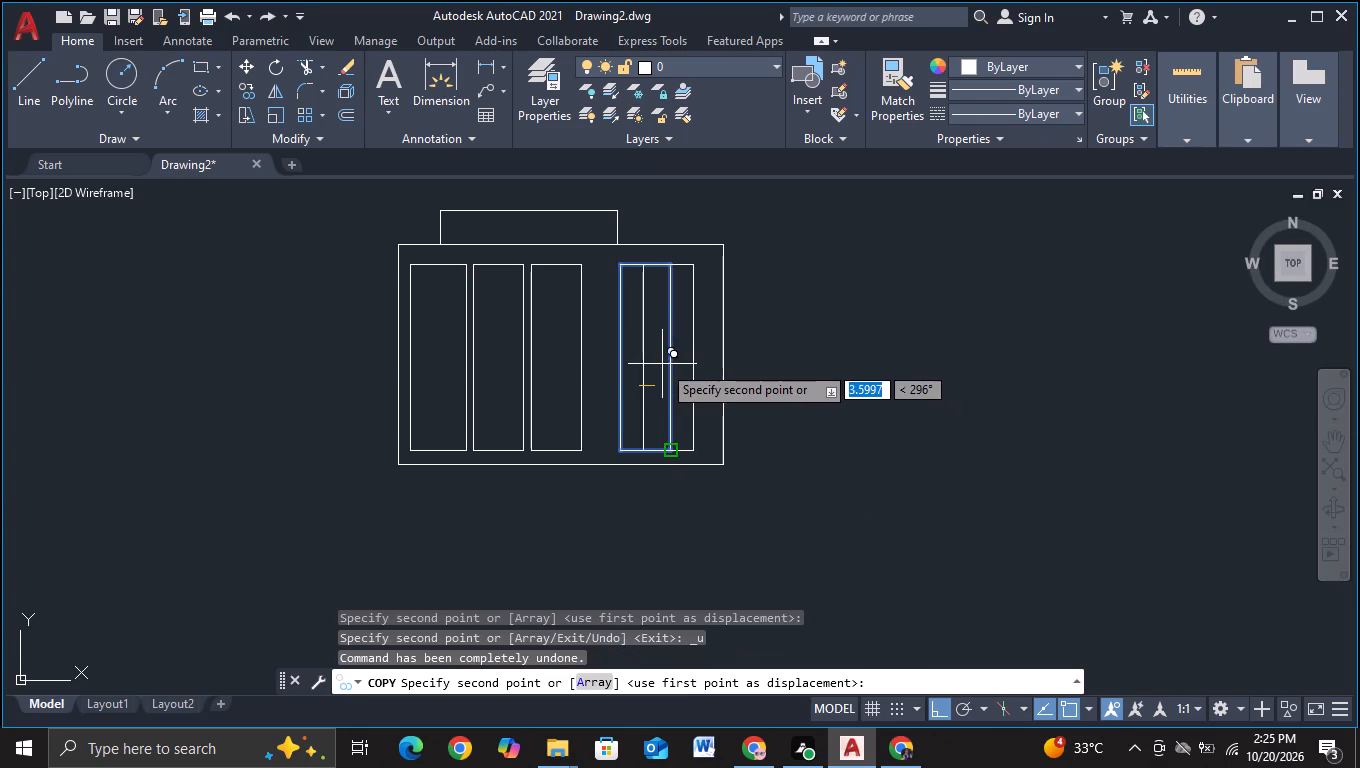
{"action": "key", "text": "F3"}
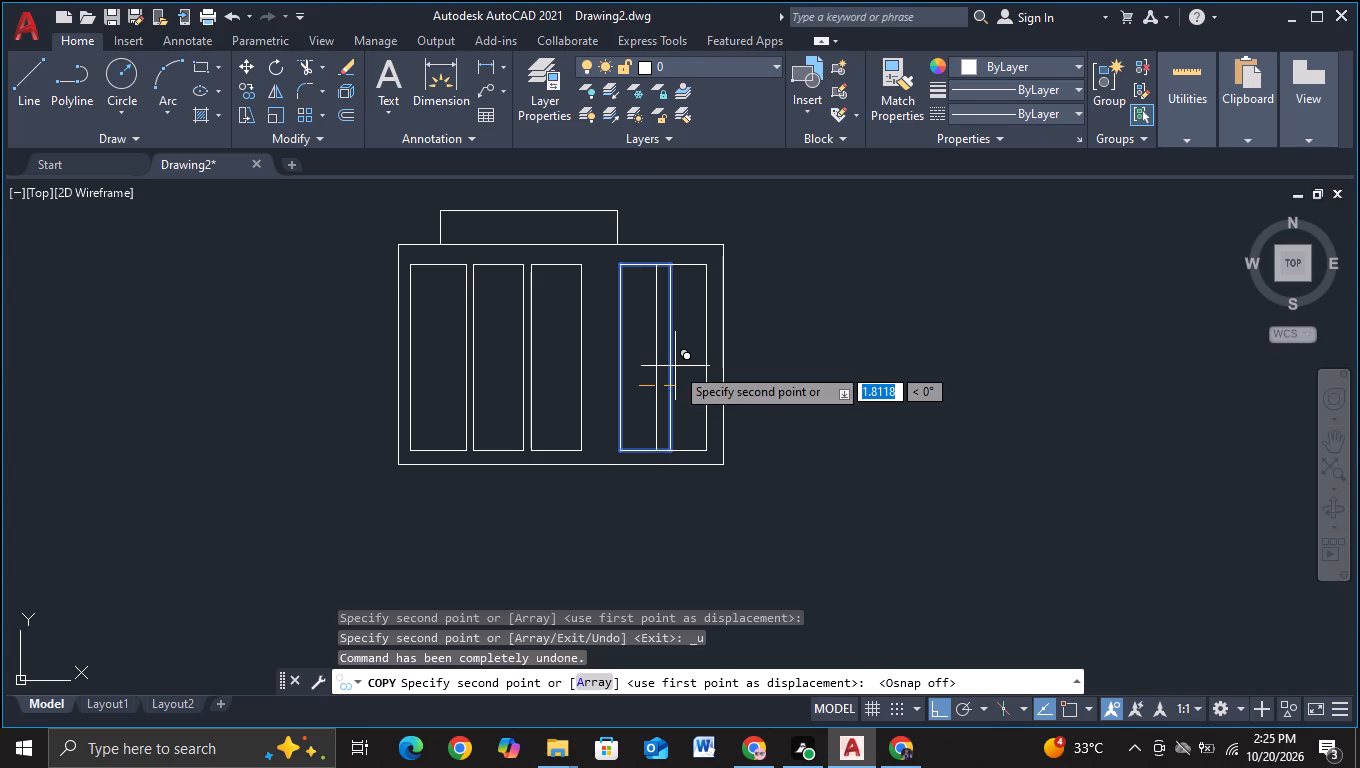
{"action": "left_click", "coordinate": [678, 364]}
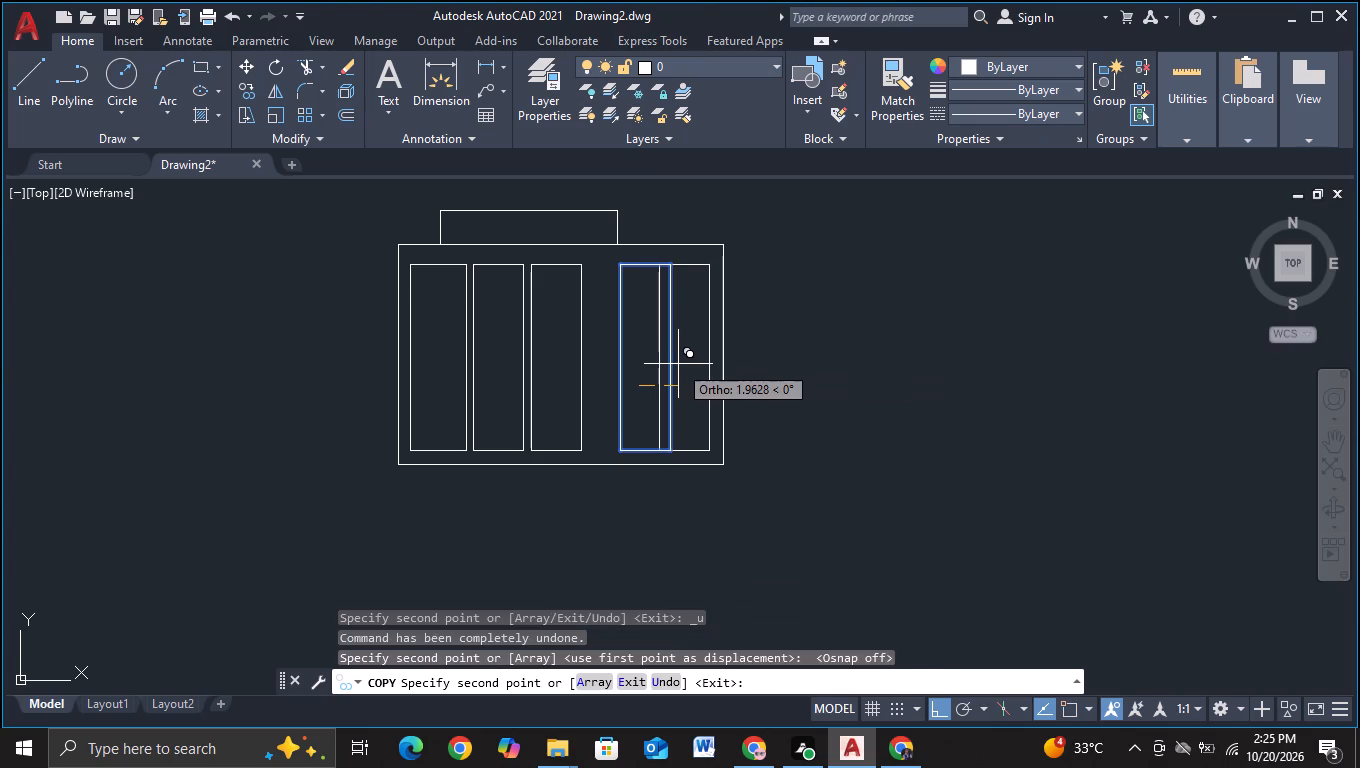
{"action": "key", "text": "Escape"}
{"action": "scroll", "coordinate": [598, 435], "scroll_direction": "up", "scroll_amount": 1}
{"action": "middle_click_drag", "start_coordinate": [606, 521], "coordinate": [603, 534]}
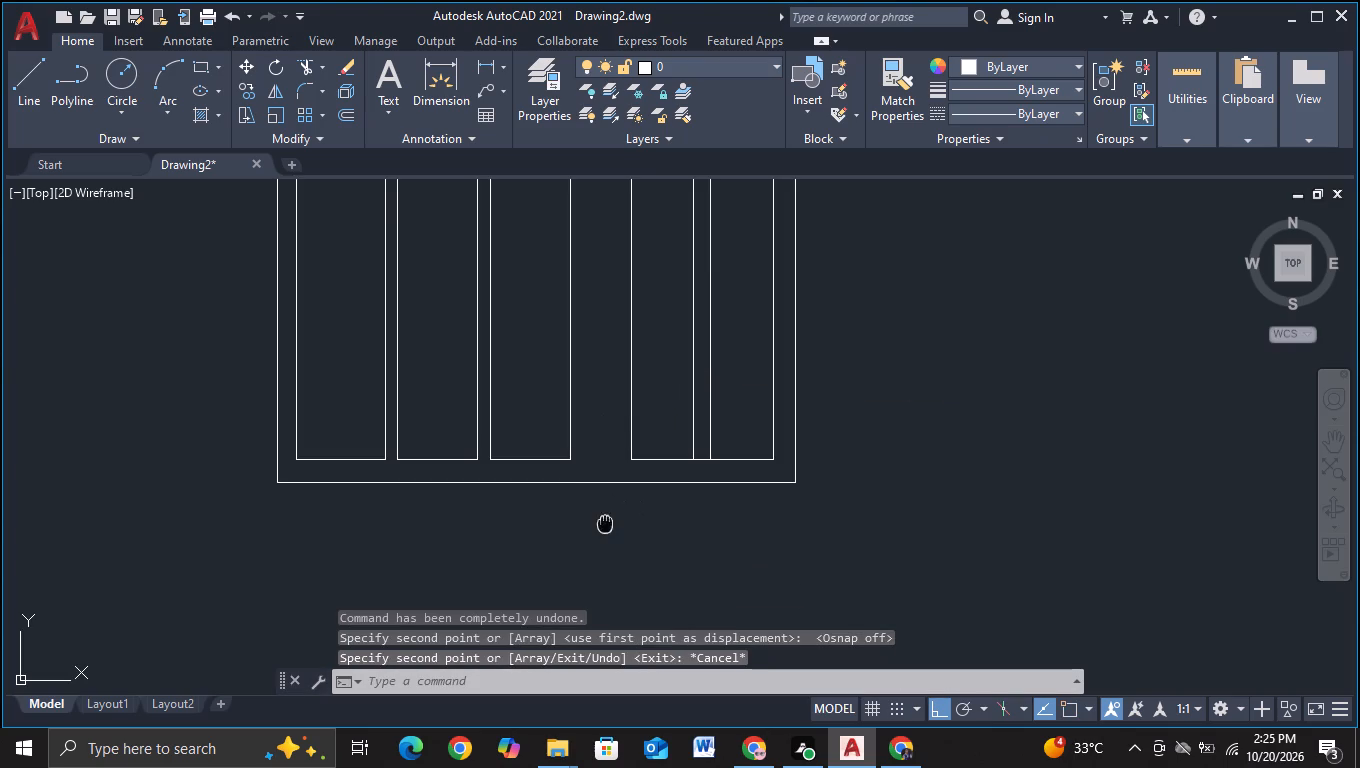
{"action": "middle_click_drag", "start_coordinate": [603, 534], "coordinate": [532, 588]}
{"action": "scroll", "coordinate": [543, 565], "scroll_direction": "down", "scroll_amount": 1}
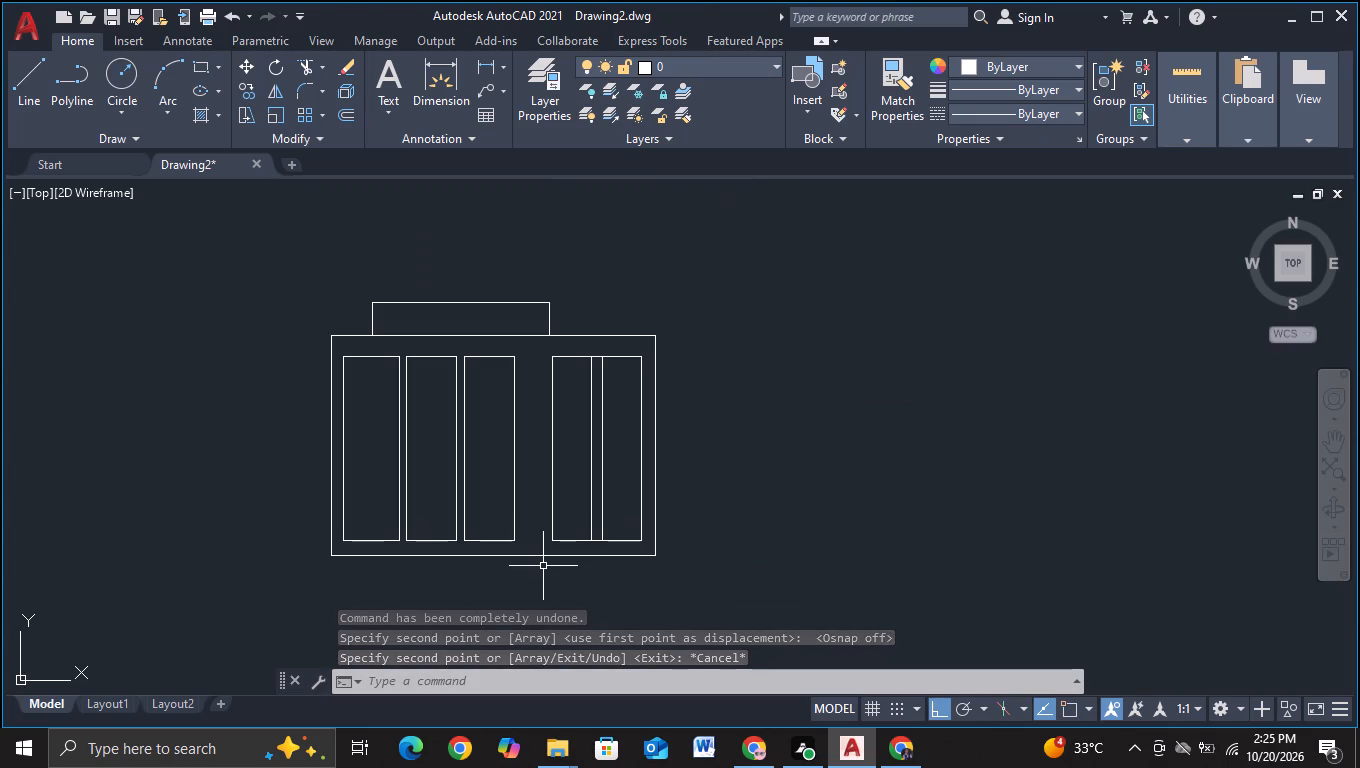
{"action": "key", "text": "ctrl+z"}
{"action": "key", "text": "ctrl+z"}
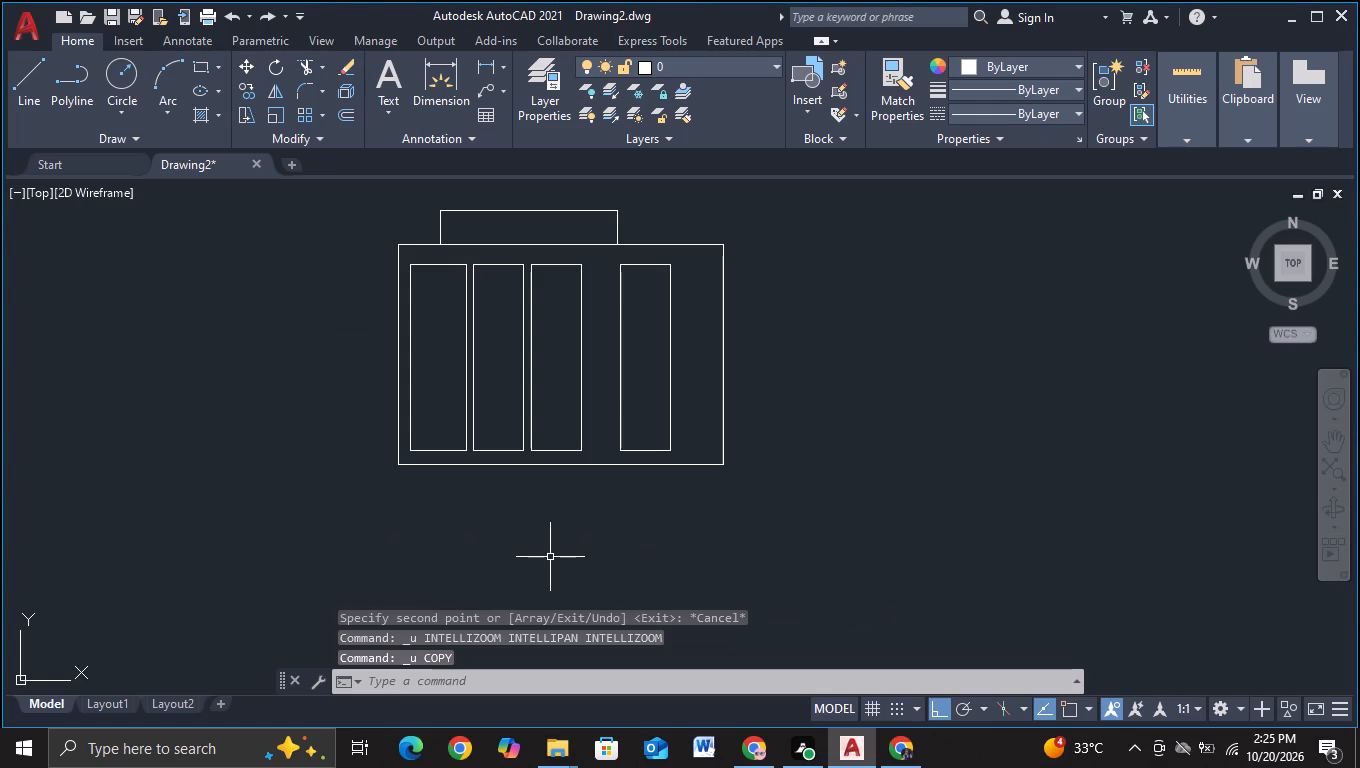
Move the rightmost panel horizontally about 2.1 units to the right, closer to the outer frame's right side.
{"action": "left_click", "coordinate": [608, 251]}
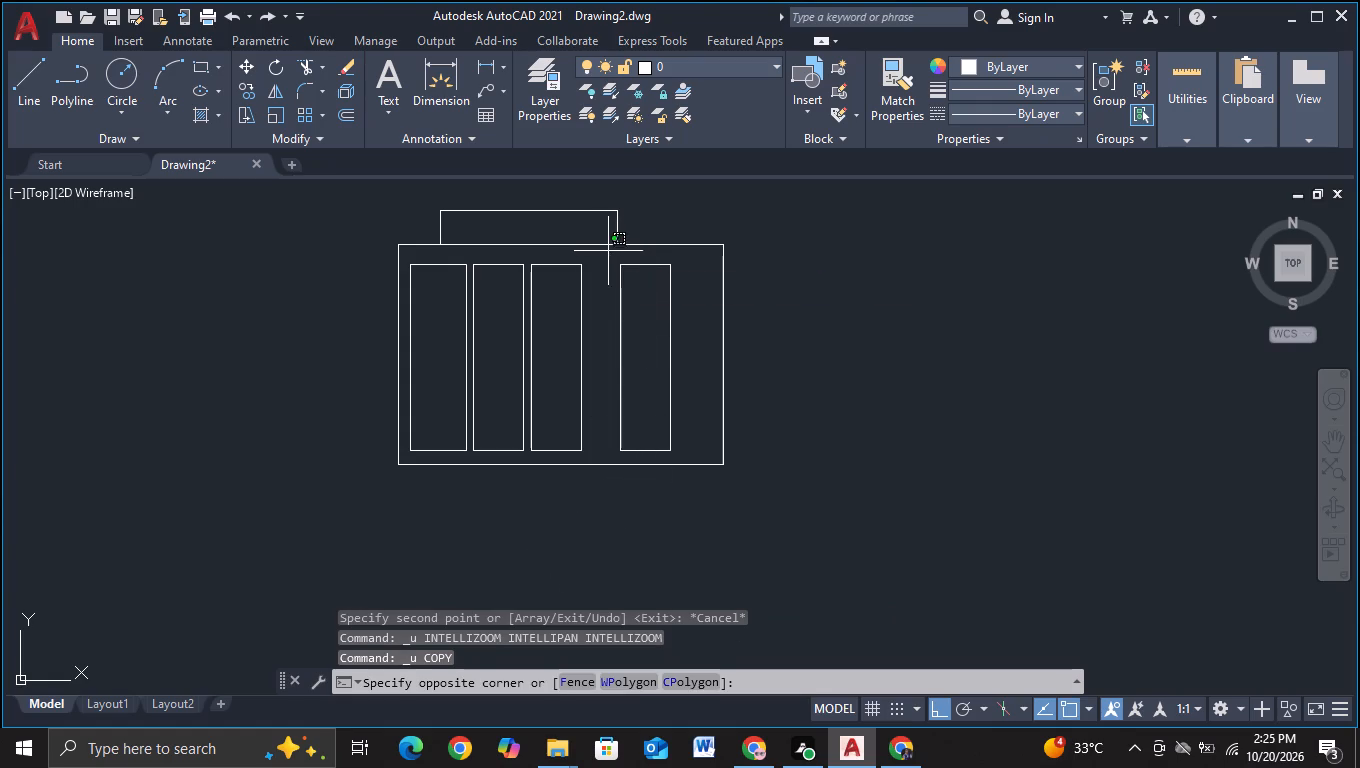
{"action": "left_click", "coordinate": [687, 462]}
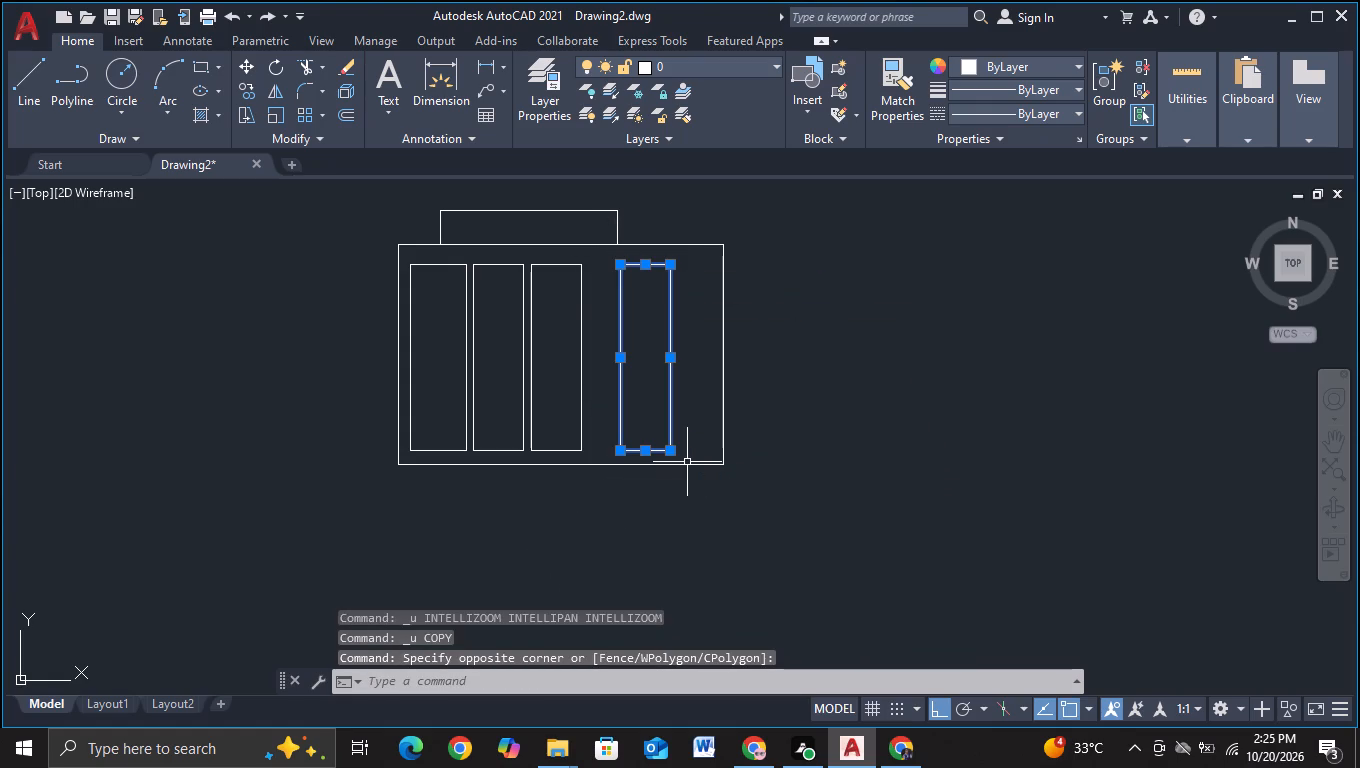
{"action": "key", "text": "m"}
{"action": "left_click", "coordinate": [723, 501]}
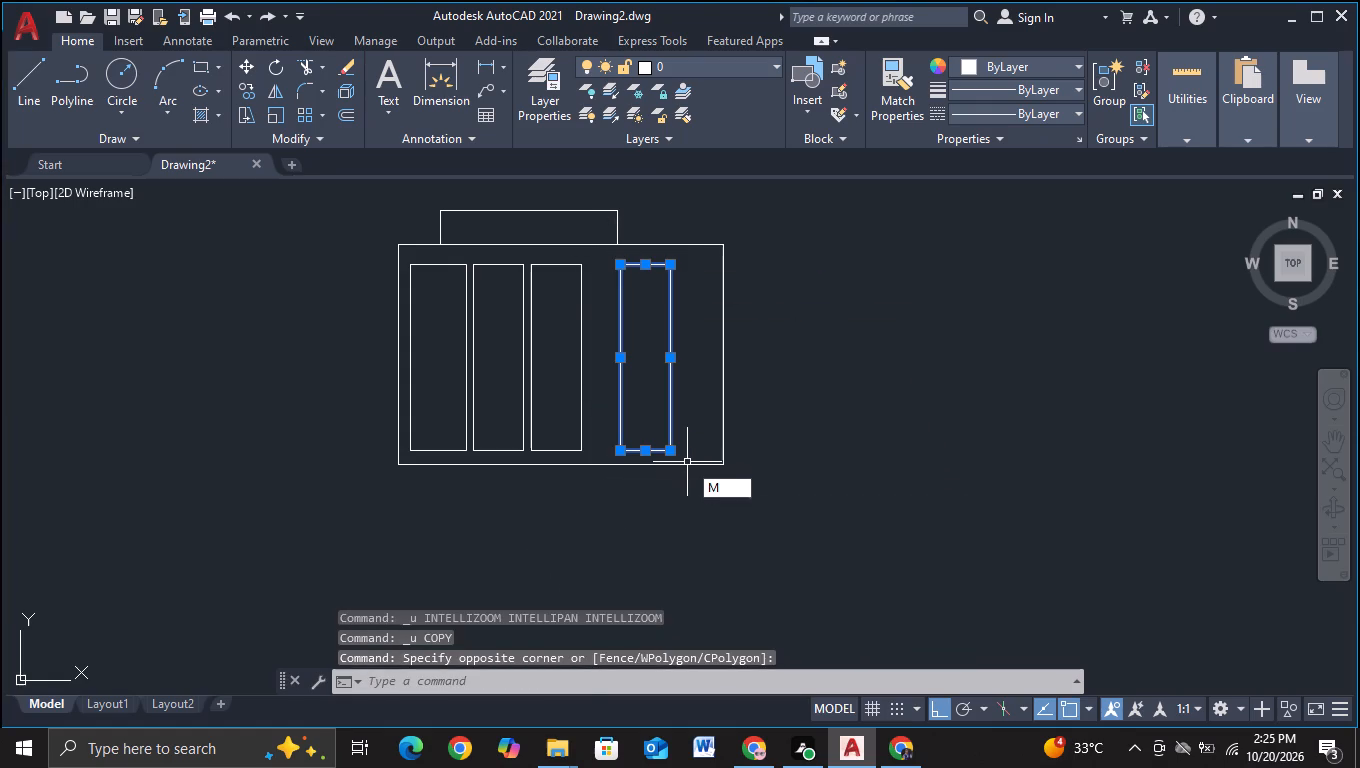
{"action": "left_click", "coordinate": [652, 382]}
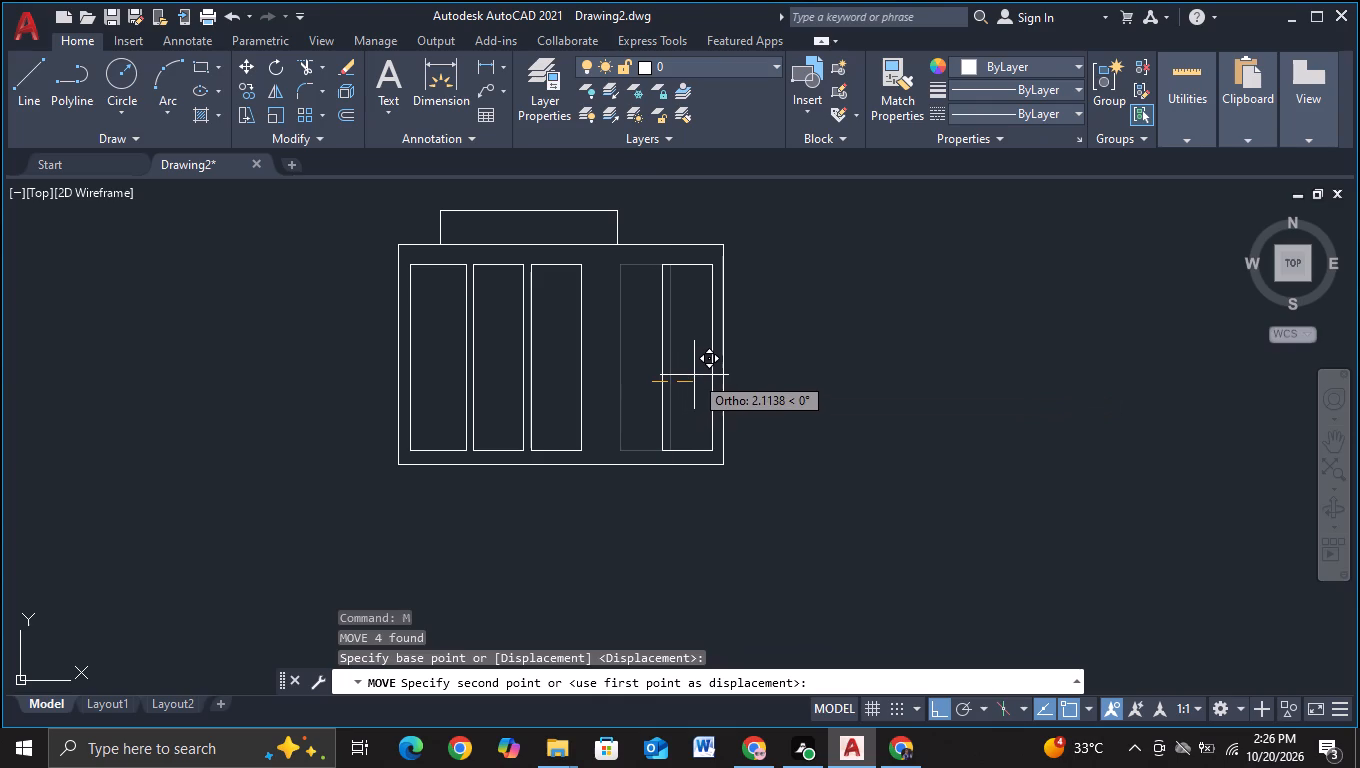
{"action": "left_click", "coordinate": [694, 375]}
{"action": "scroll", "coordinate": [636, 516], "scroll_direction": "down", "scroll_amount": 1}
{"action": "middle_click_drag", "start_coordinate": [635, 532], "coordinate": [639, 498]}
{"action": "key", "text": "Escape"}
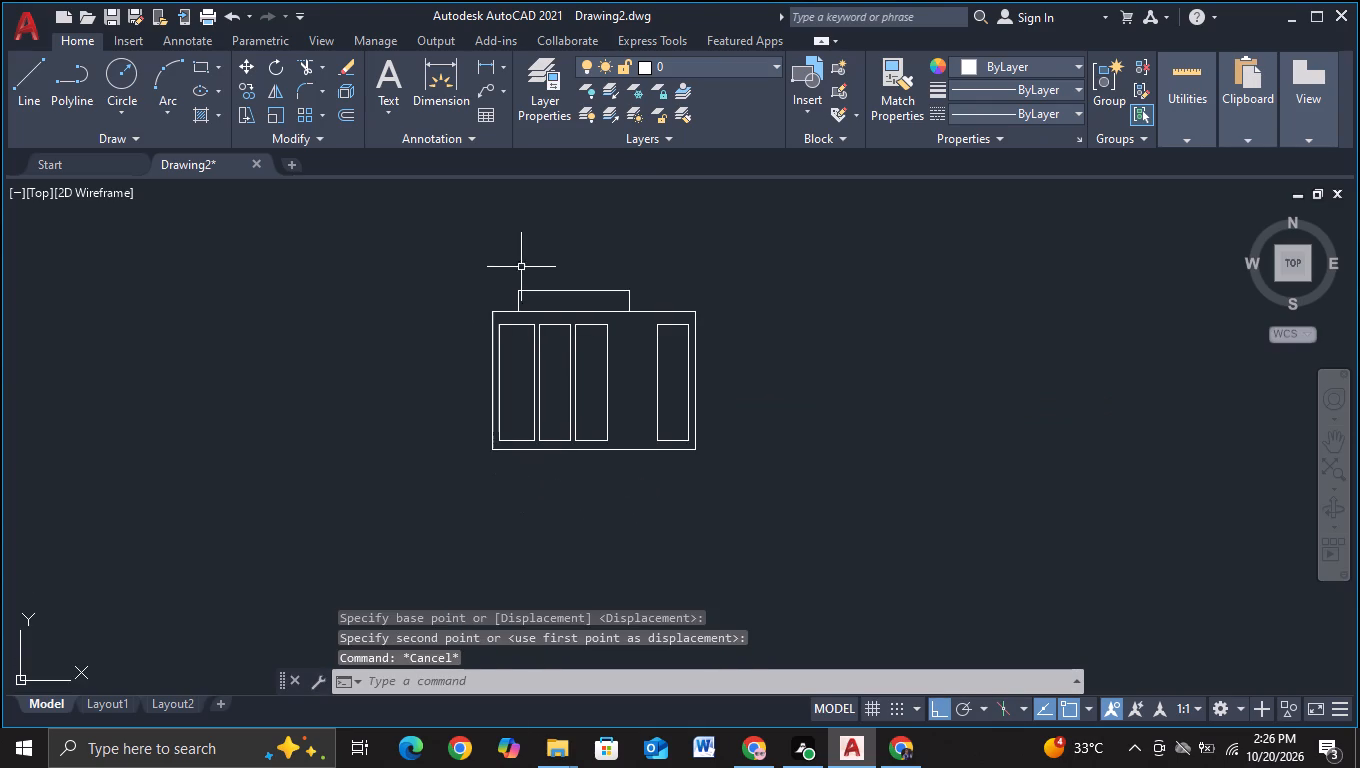
Trim away the top section's right vertical side.
{"action": "left_click", "coordinate": [297, 62]}
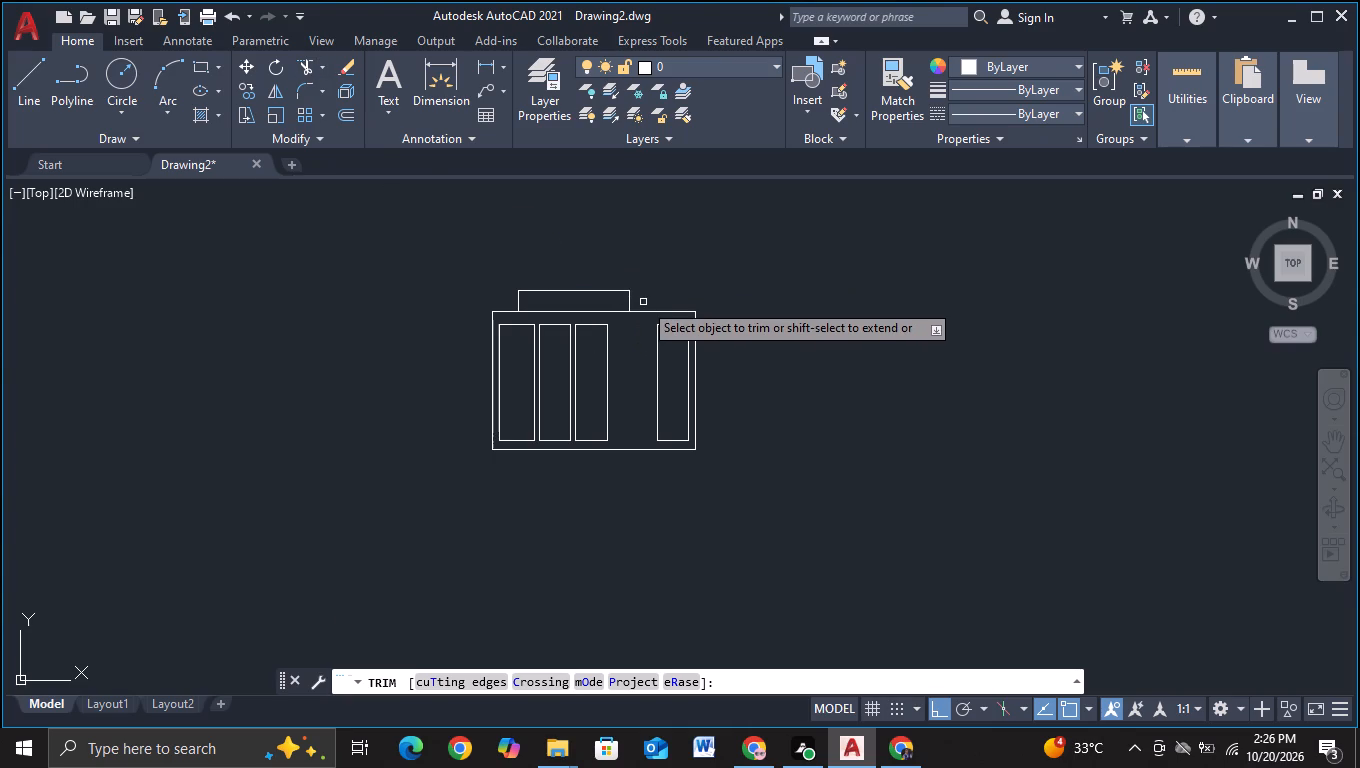
{"action": "left_click", "coordinate": [631, 300]}
{"action": "key", "text": "Escape"}
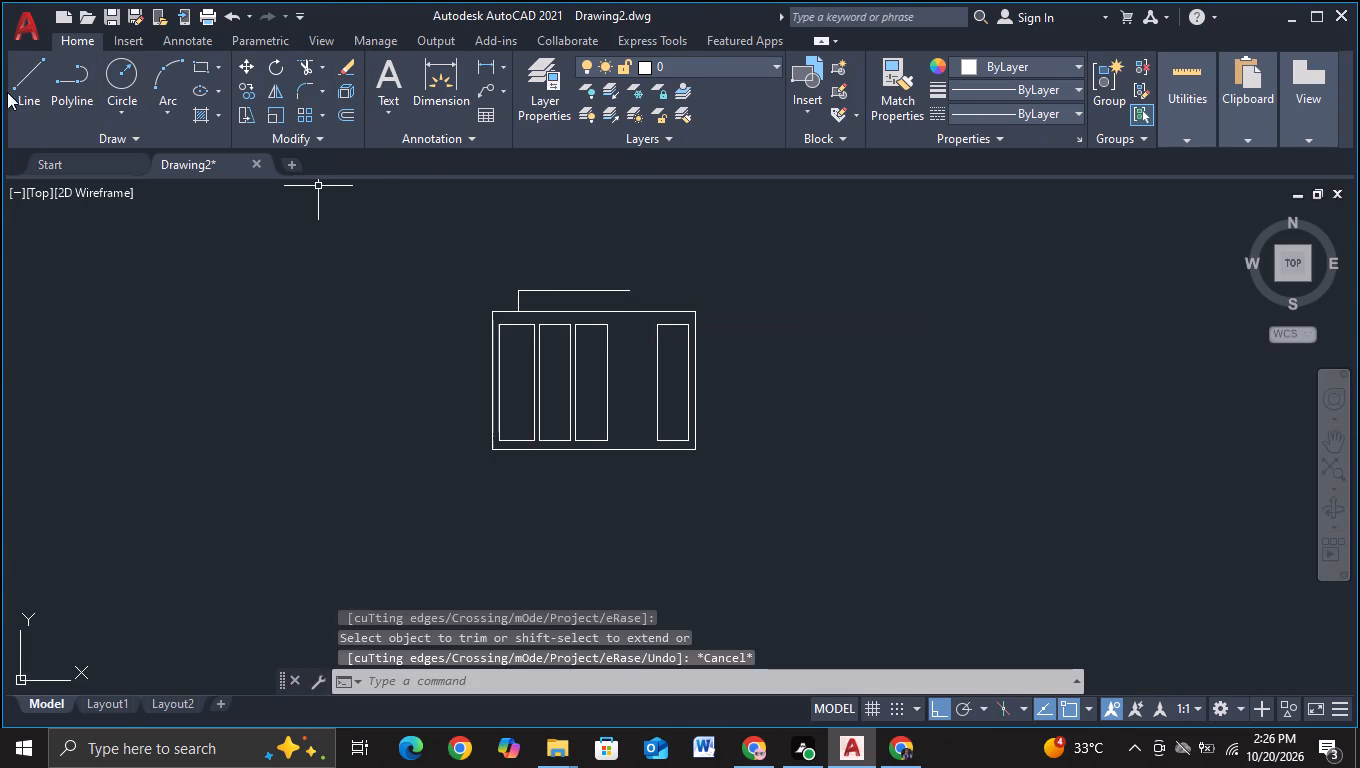
Extend the top section's upper edge about 3 units to the right and draw its new right side down past the frame's top edge.
{"action": "left_click", "coordinate": [17, 96]}
{"action": "left_click", "coordinate": [625, 290]}
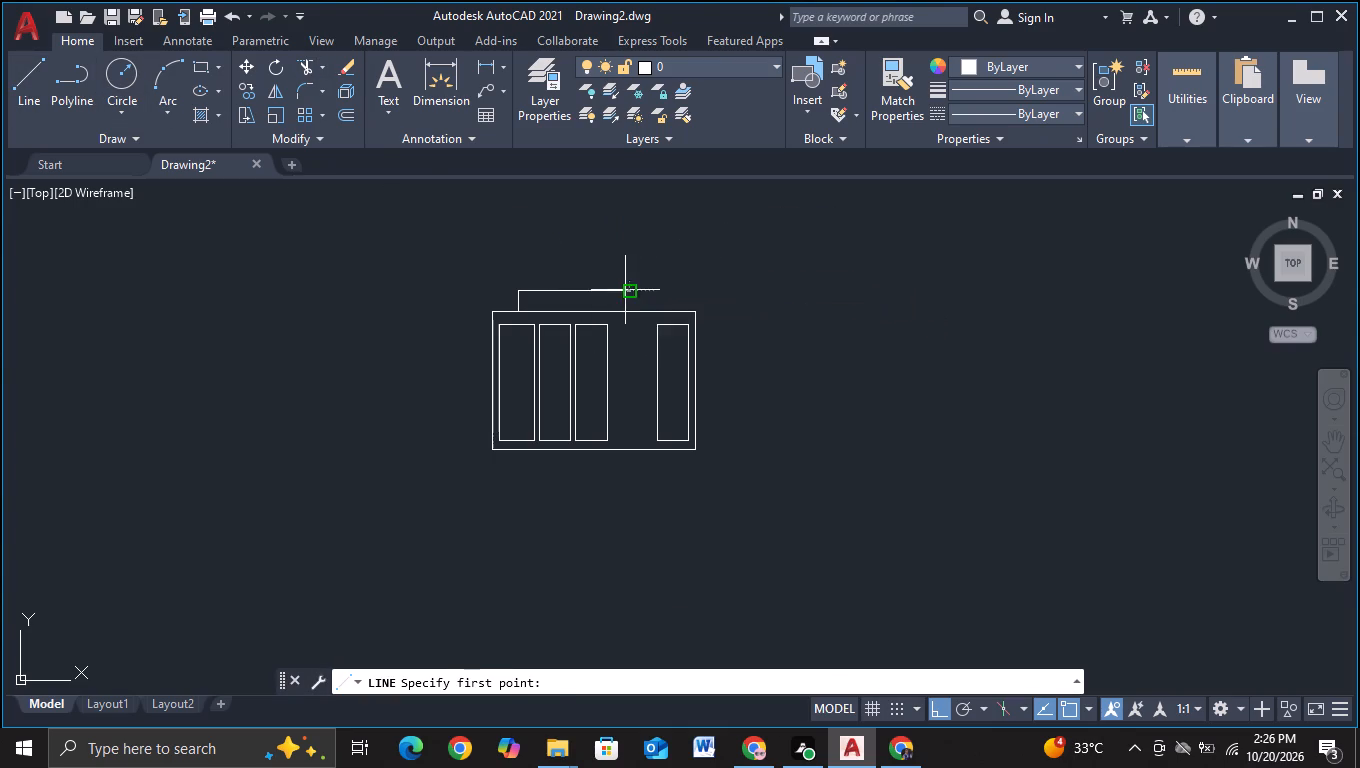
{"action": "scroll", "coordinate": [663, 291], "scroll_direction": "down", "scroll_amount": 1}
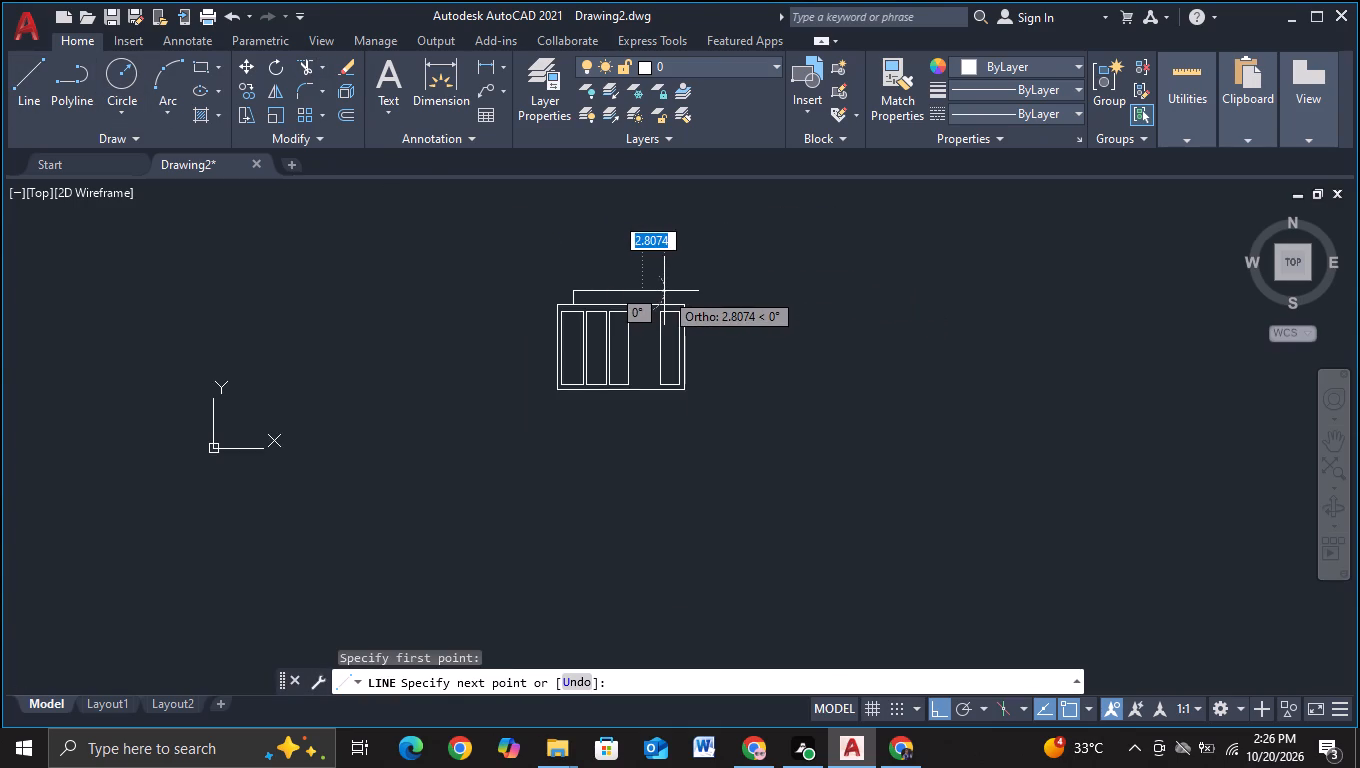
{"action": "scroll", "coordinate": [664, 291], "scroll_direction": "up", "scroll_amount": 3}
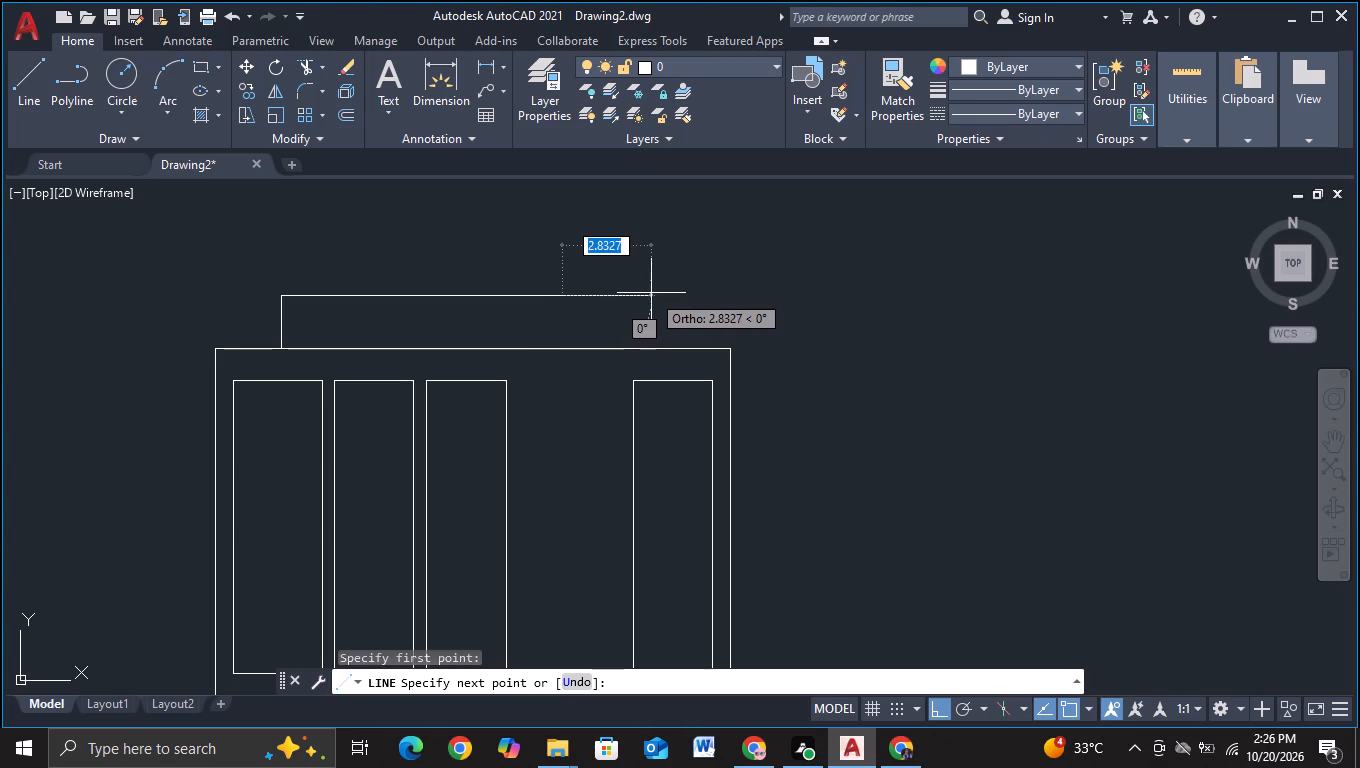
{"action": "left_click", "coordinate": [659, 296]}
{"action": "left_click", "coordinate": [667, 364]}
{"action": "key", "text": "Escape"}
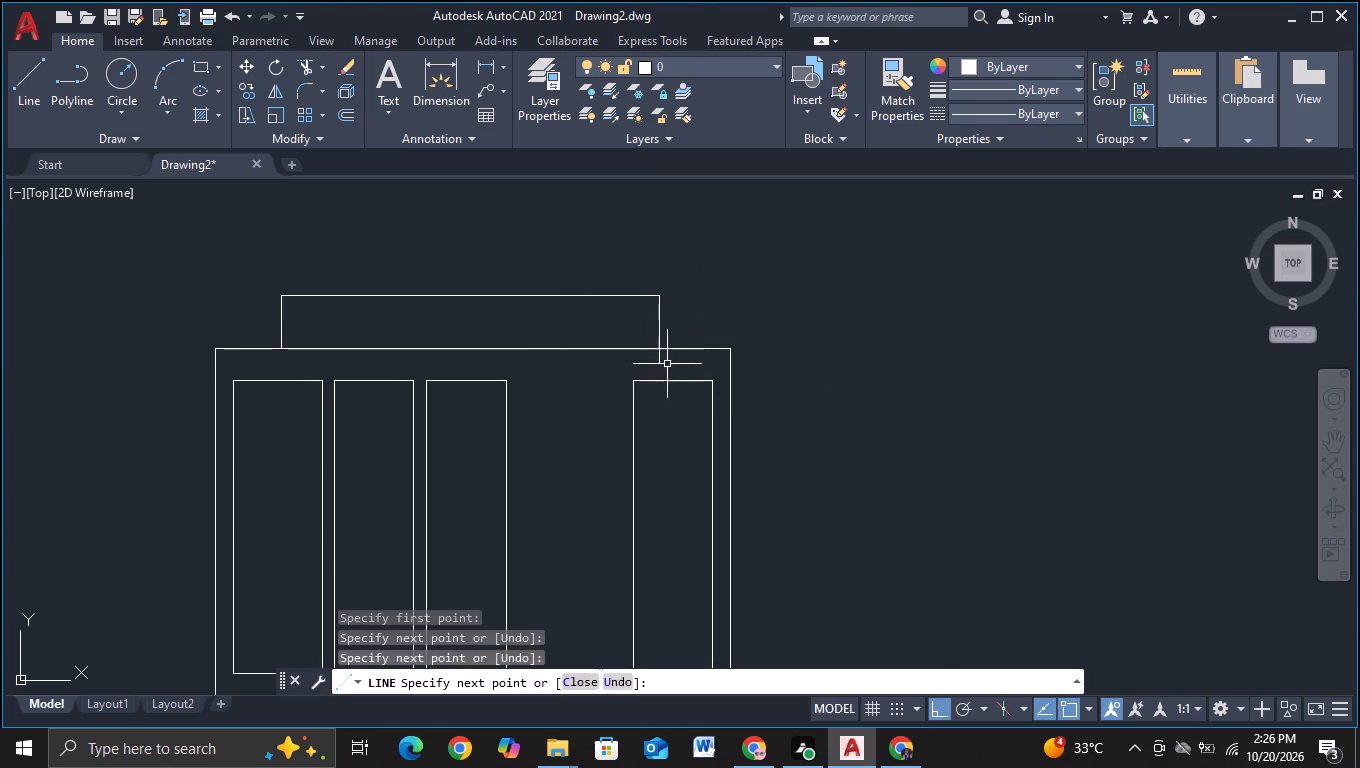
Trim the part of the top section's right side that projects below the frame's top edge.
{"action": "left_click", "coordinate": [309, 68]}
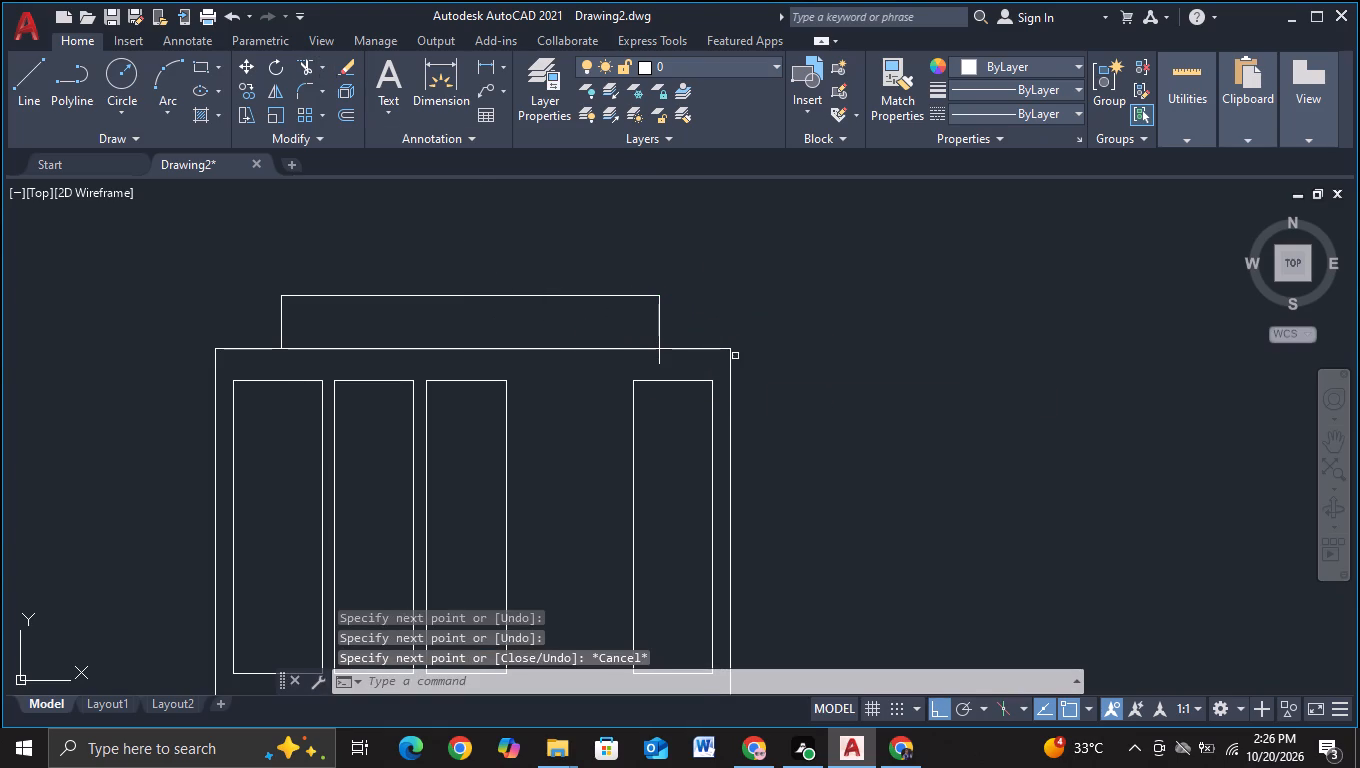
{"action": "left_click", "coordinate": [658, 354]}
{"action": "scroll", "coordinate": [852, 316], "scroll_direction": "down", "scroll_amount": 2}
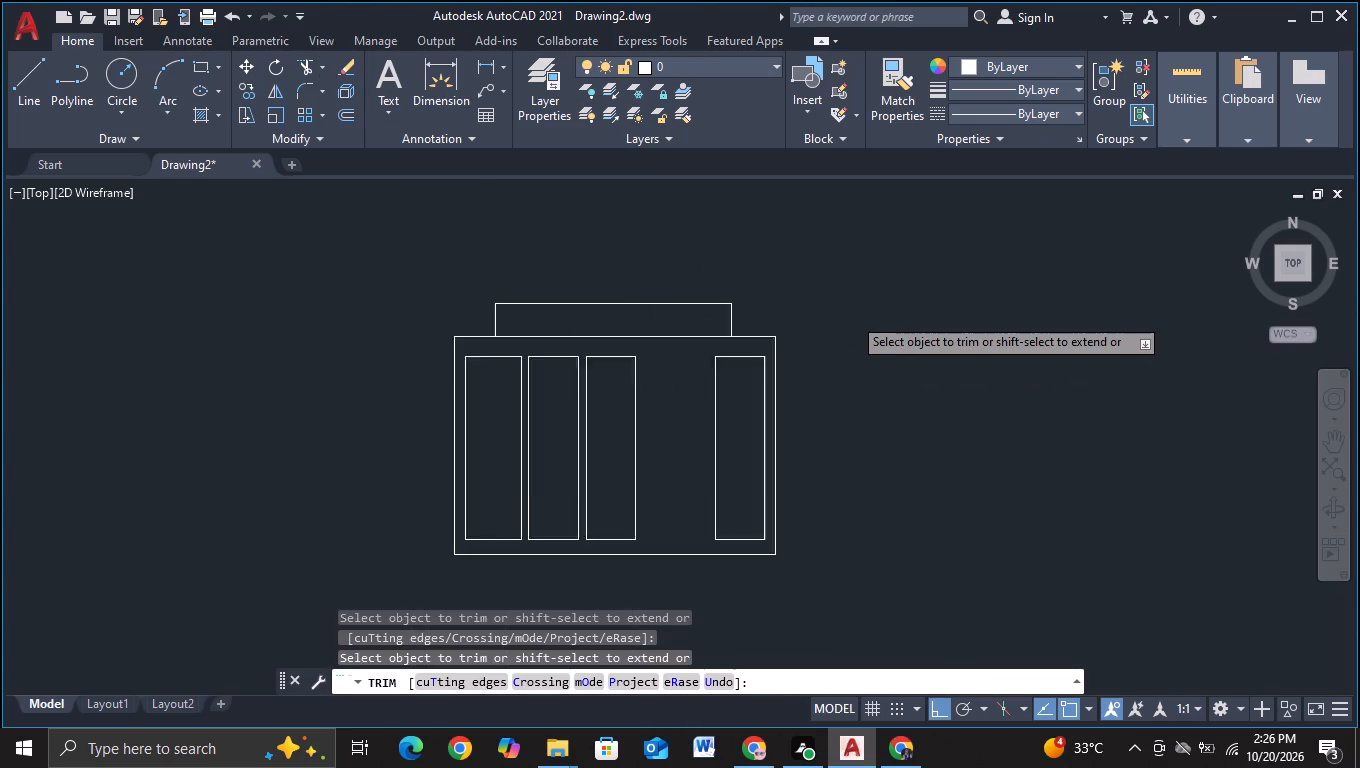
{"action": "key", "text": "Escape"}
{"action": "middle_click_drag", "start_coordinate": [862, 380], "coordinate": [820, 331]}
{"action": "key", "text": "Escape"}
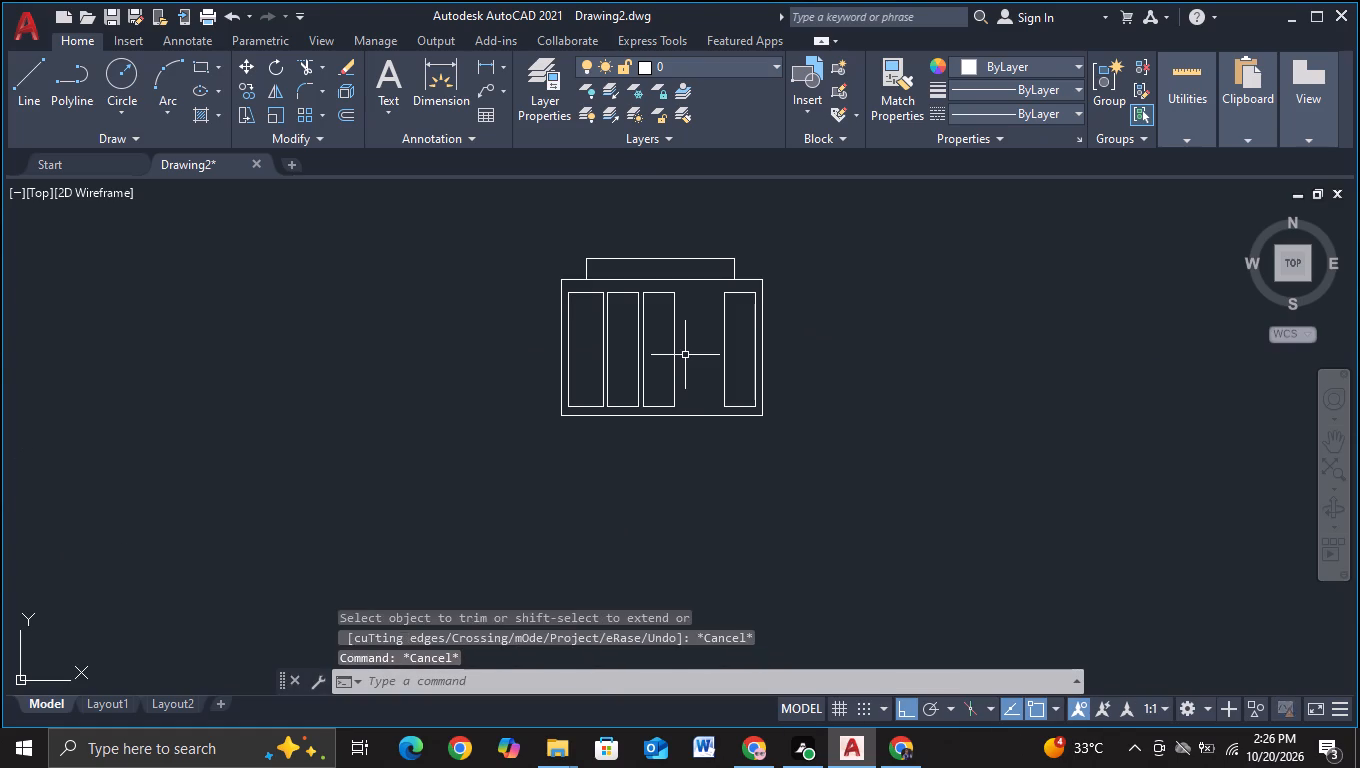
{"action": "key", "text": "Escape"}
{"action": "key", "text": "Escape"}
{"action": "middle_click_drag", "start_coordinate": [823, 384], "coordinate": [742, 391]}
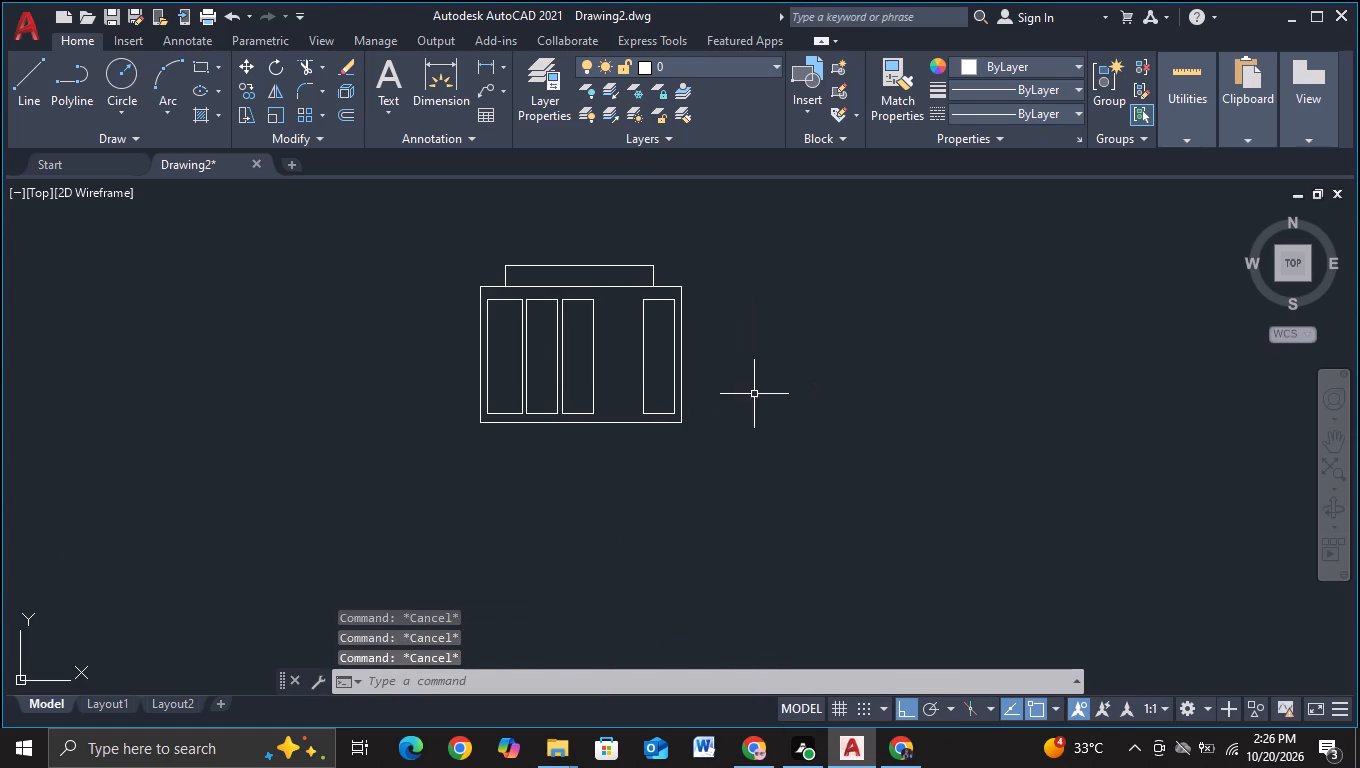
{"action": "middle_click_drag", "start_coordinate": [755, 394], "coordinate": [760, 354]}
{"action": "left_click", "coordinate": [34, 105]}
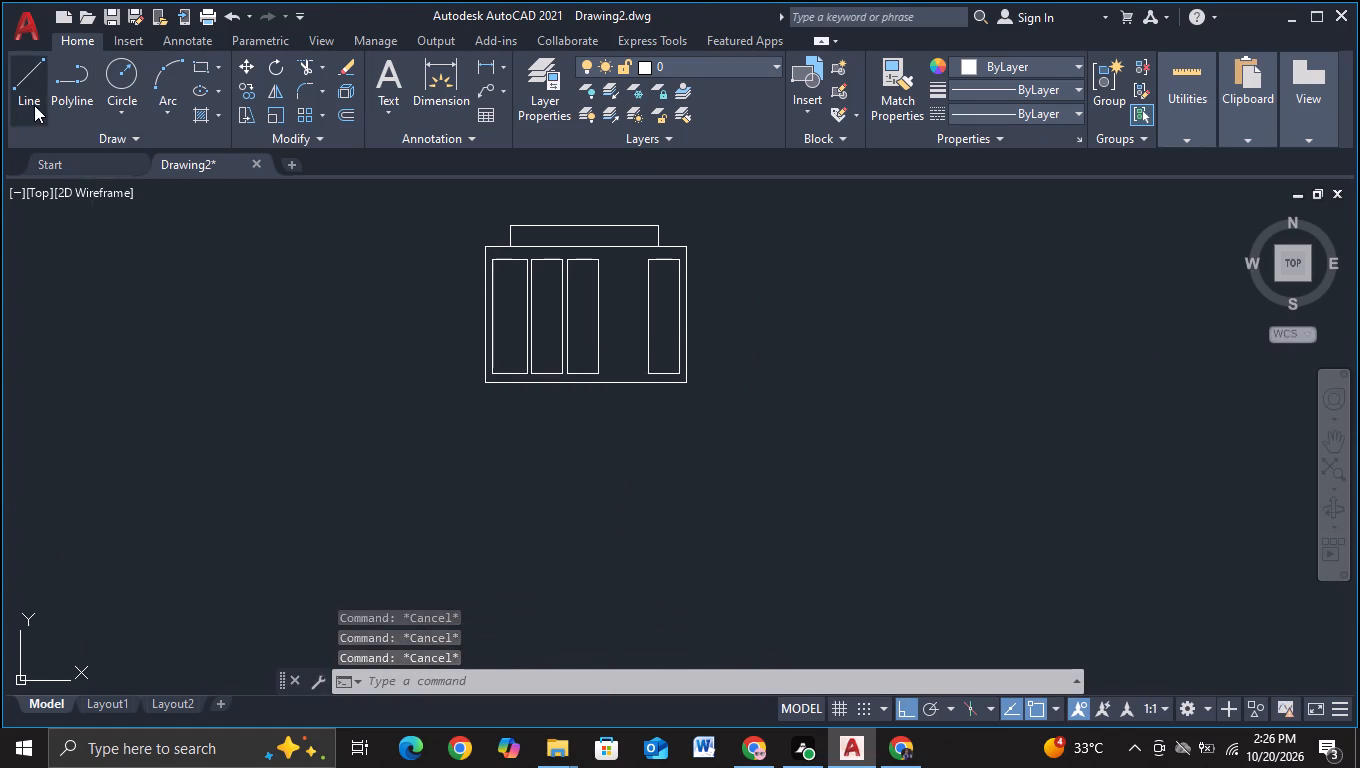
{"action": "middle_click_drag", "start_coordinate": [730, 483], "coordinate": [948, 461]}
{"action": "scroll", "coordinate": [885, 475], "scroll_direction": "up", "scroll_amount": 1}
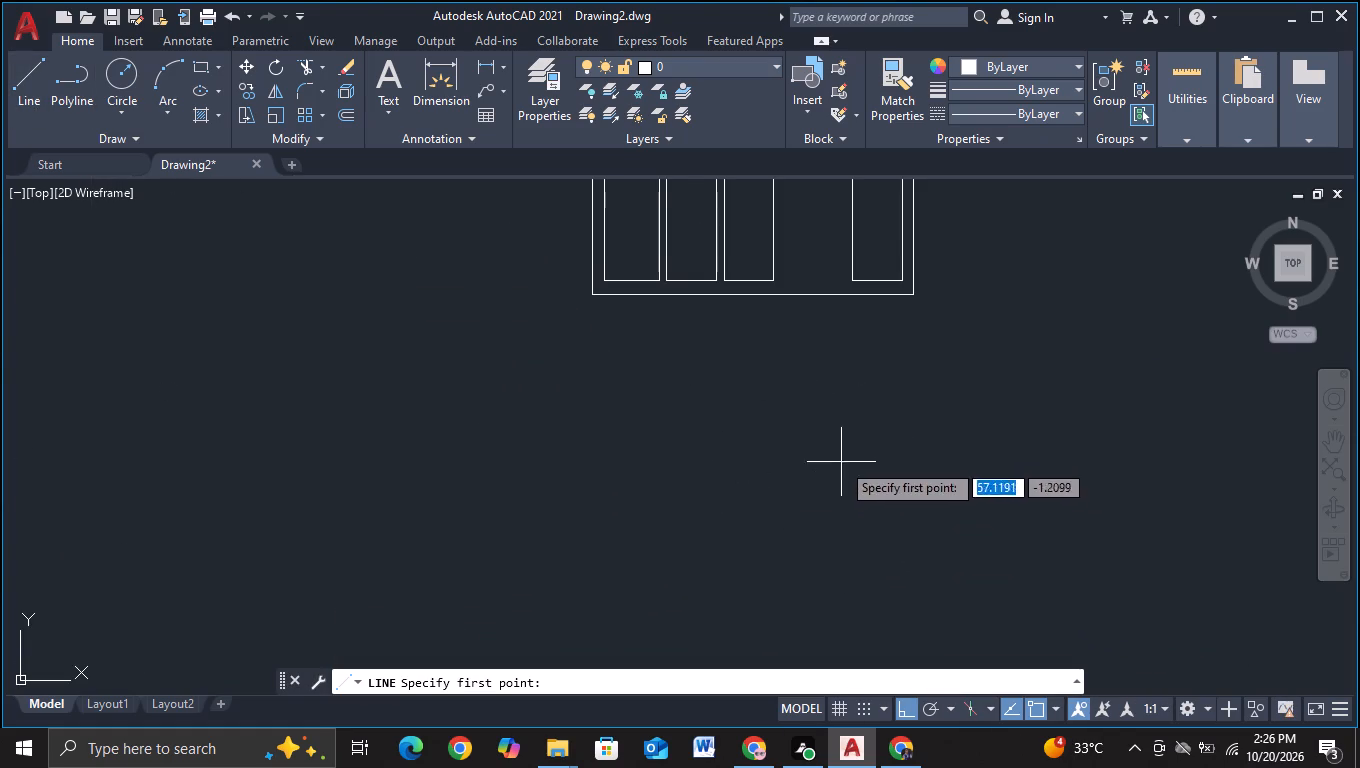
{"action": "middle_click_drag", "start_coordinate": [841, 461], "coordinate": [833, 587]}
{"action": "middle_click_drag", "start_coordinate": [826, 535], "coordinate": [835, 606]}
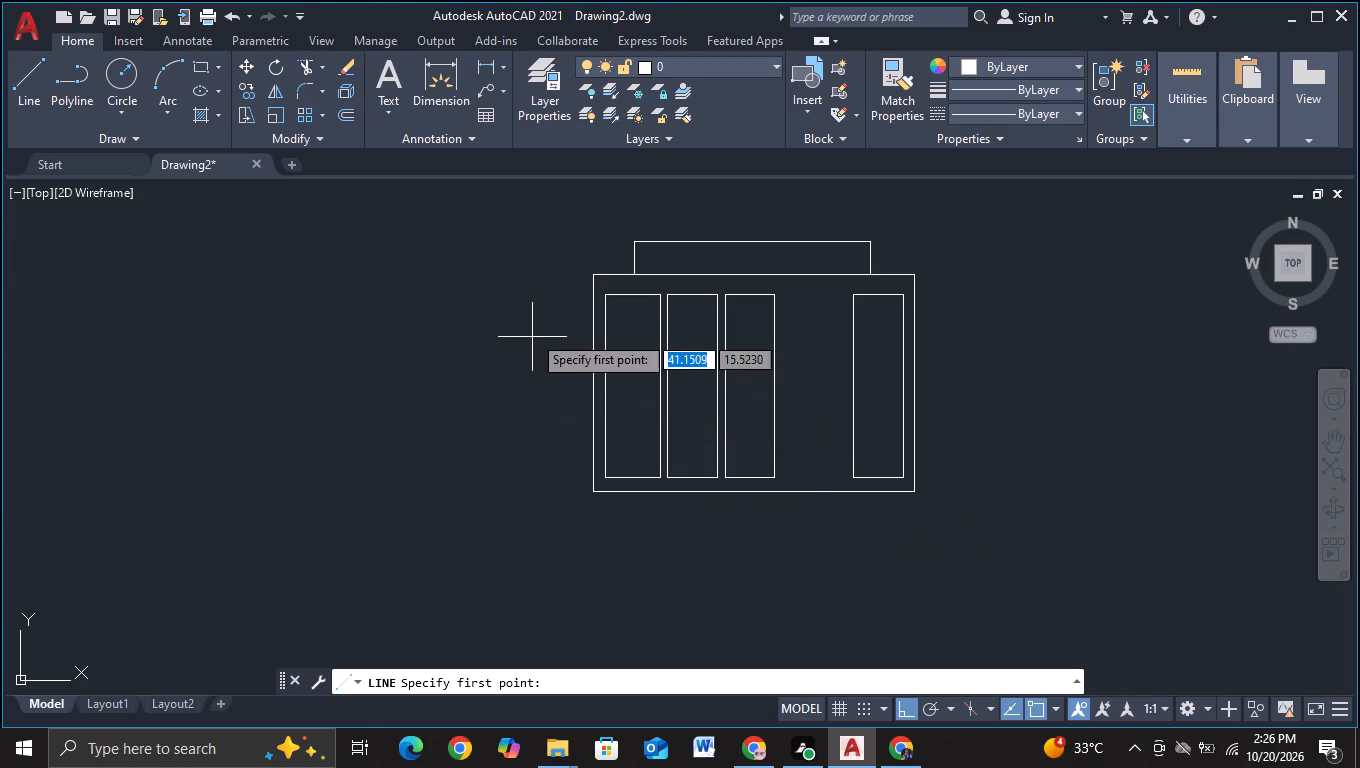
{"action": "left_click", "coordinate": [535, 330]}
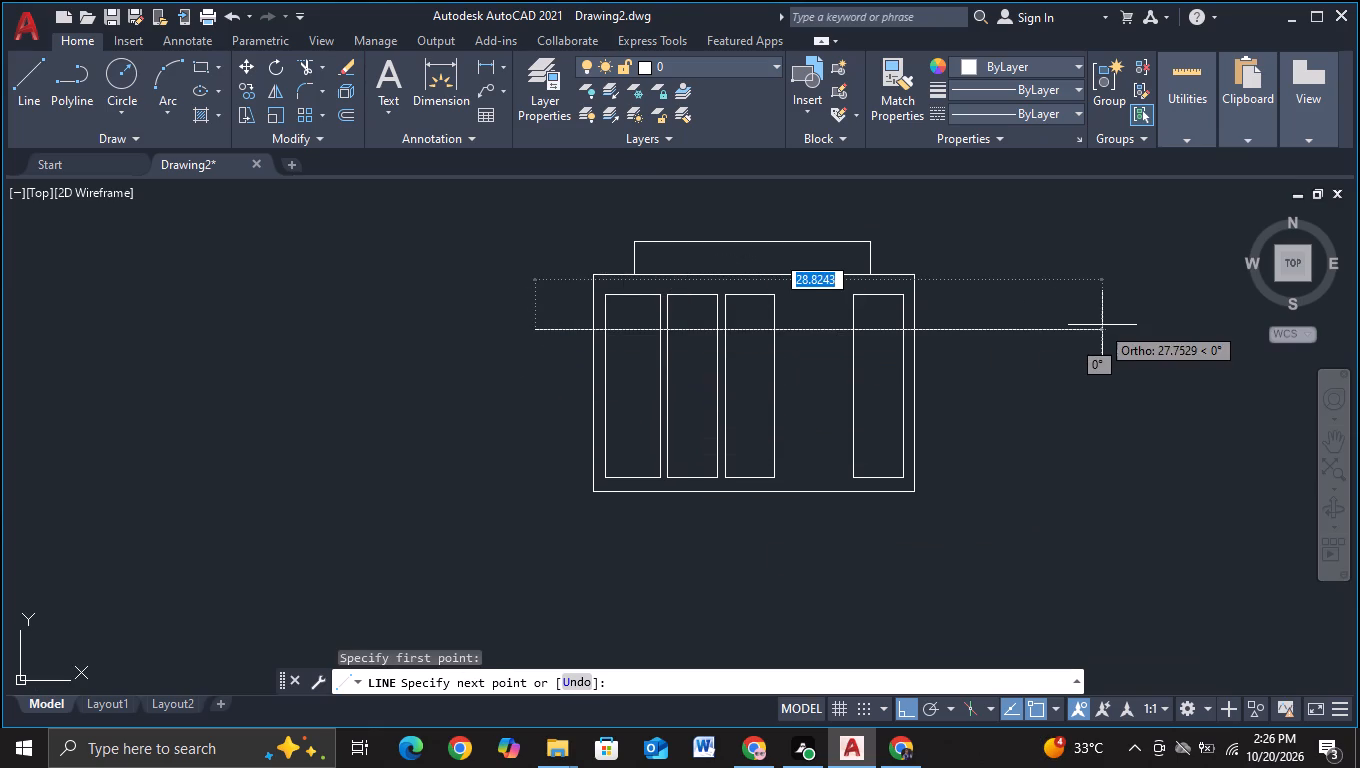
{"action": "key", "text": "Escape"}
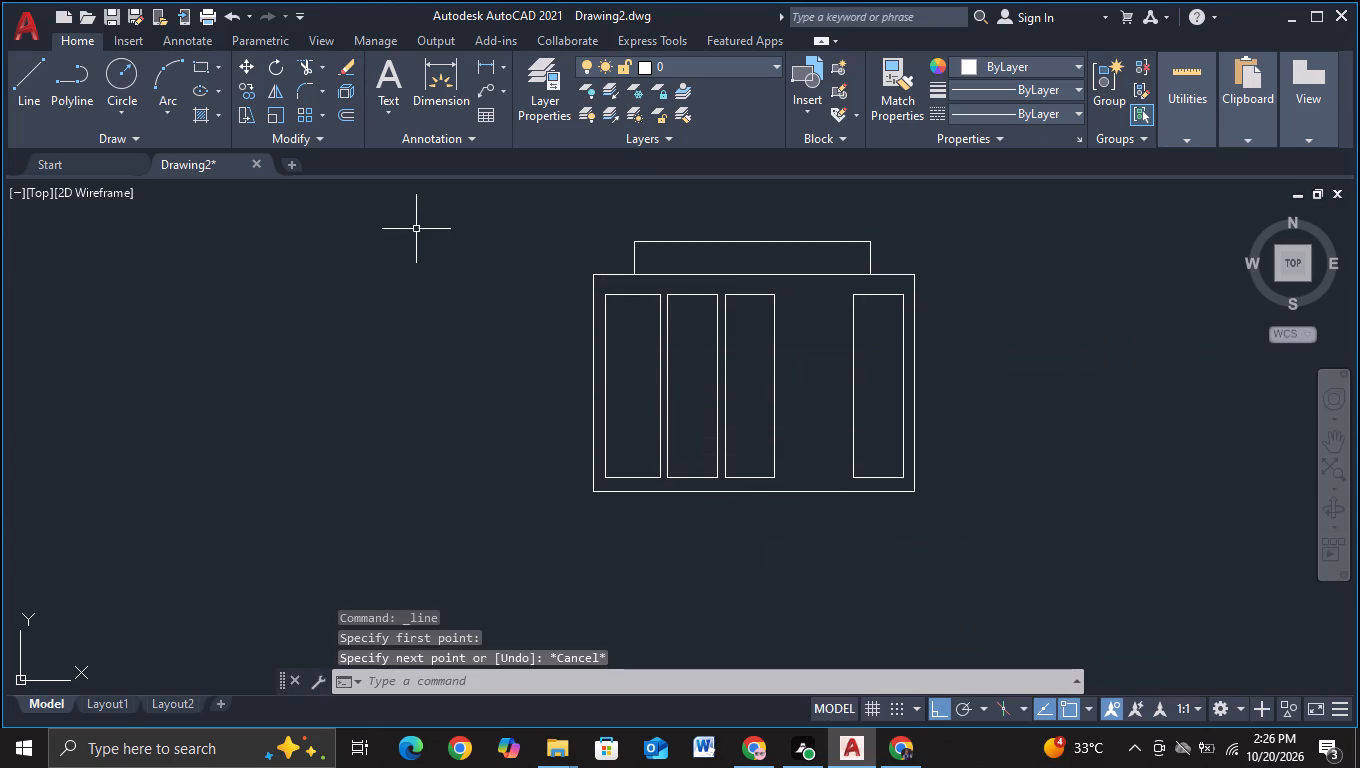
Draw a horizontal line across the upper part of all four panels, extending past both sides of the outer frame.
{"action": "left_click", "coordinate": [23, 103]}
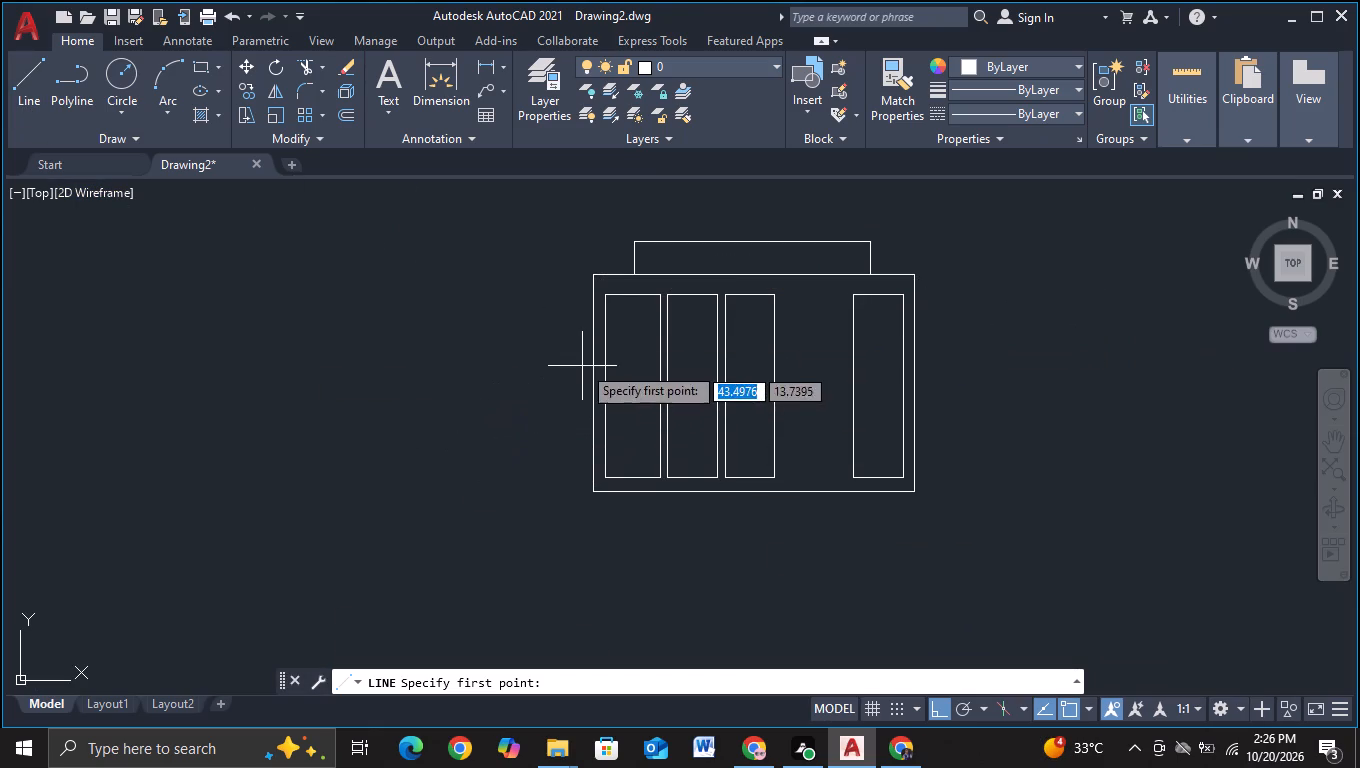
{"action": "left_click", "coordinate": [570, 356]}
{"action": "left_click", "coordinate": [964, 342]}
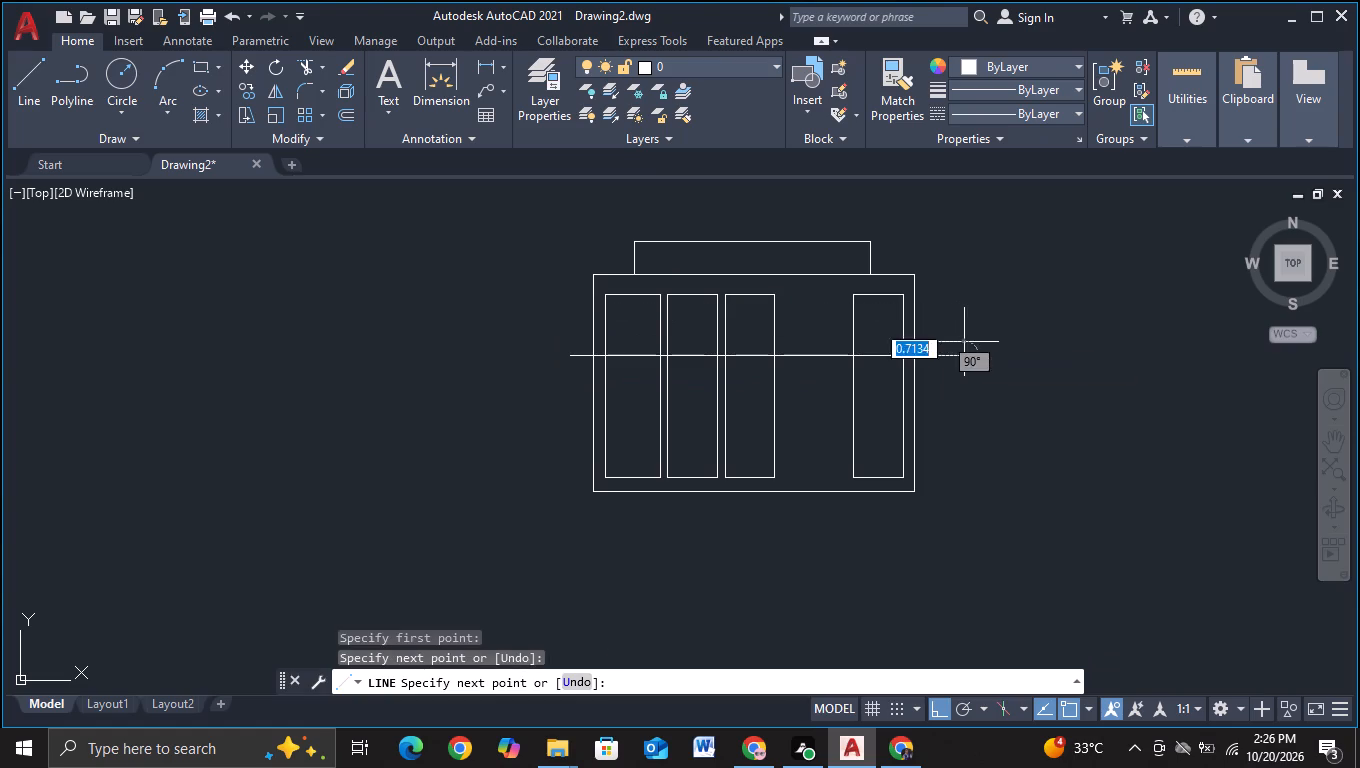
{"action": "key", "text": "Escape"}
Trim the horizontal line outside and between the panels so that a divider segment remains only inside each of the four panels.
{"action": "left_click", "coordinate": [313, 68]}
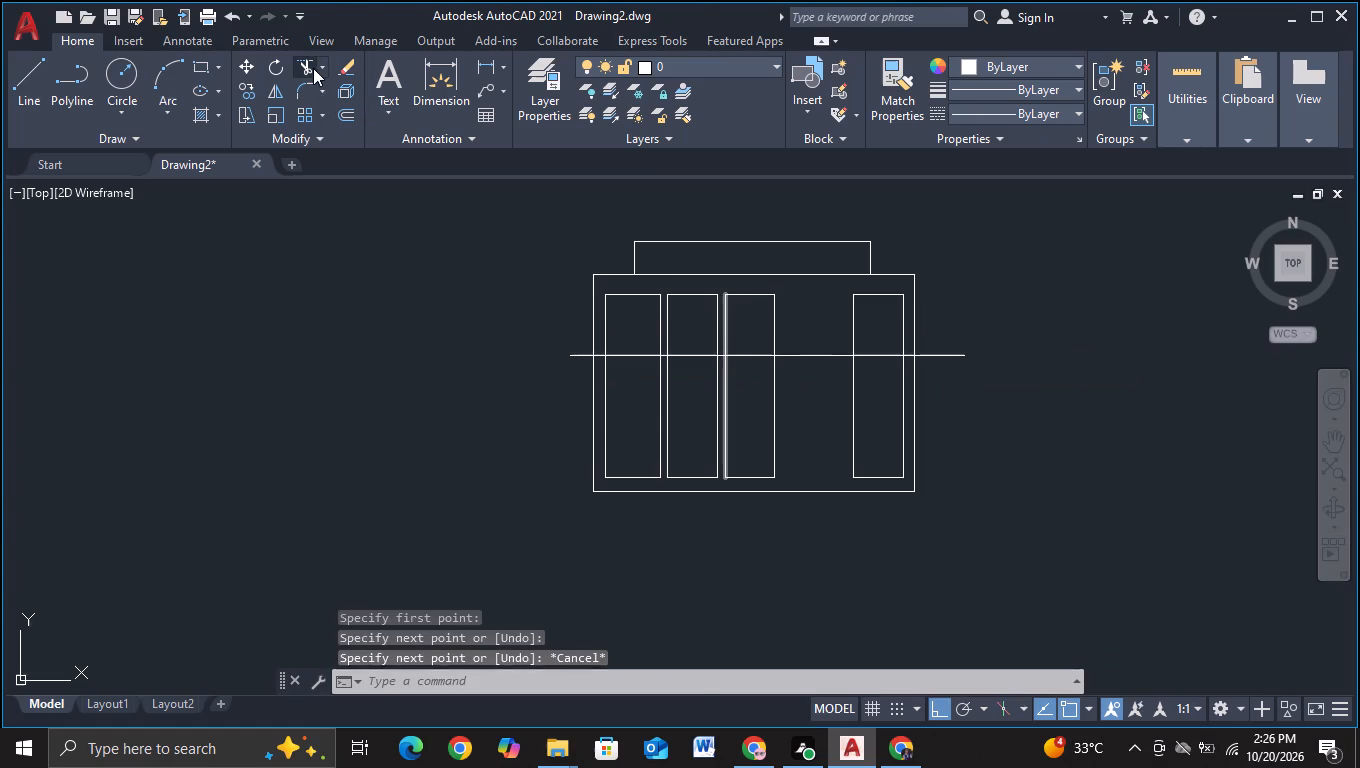
{"action": "left_click", "coordinate": [578, 358]}
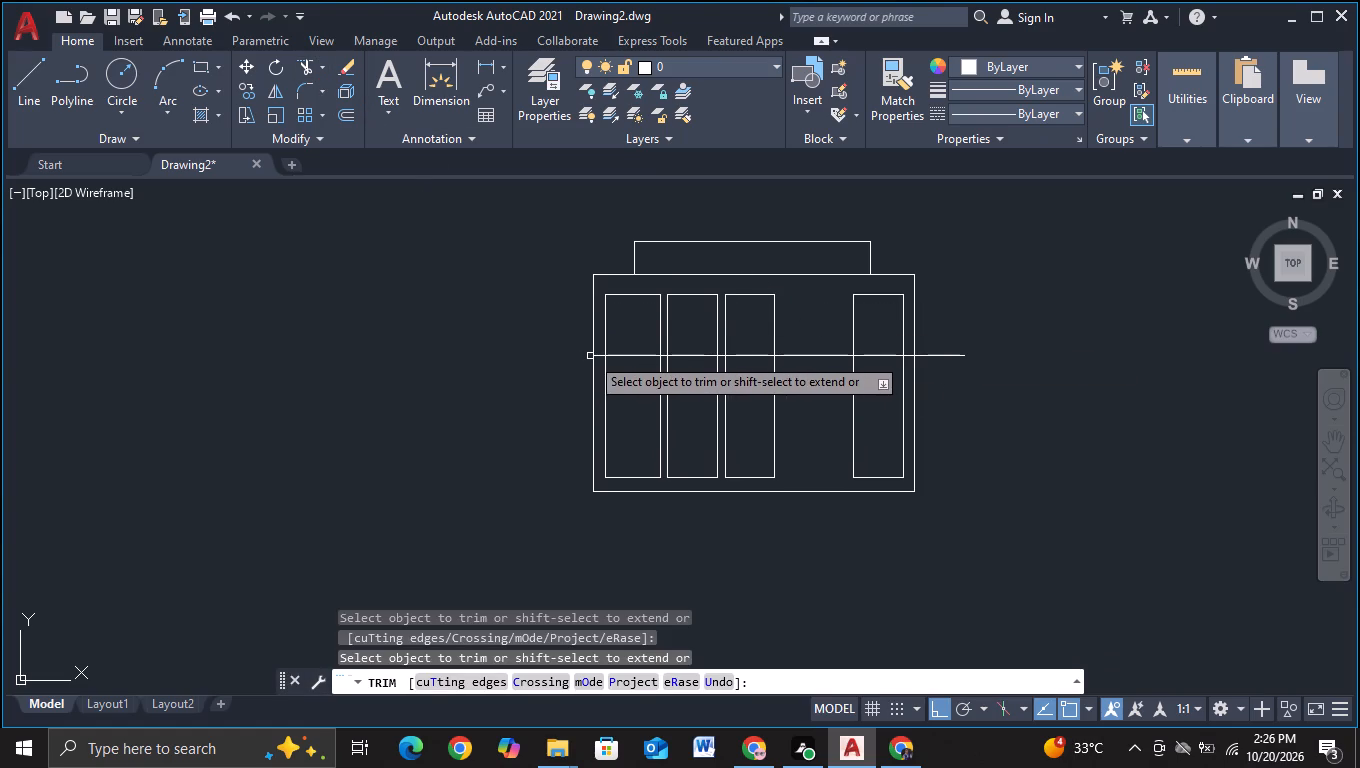
{"action": "left_click", "coordinate": [598, 355]}
{"action": "scroll", "coordinate": [666, 355], "scroll_direction": "up", "scroll_amount": 2}
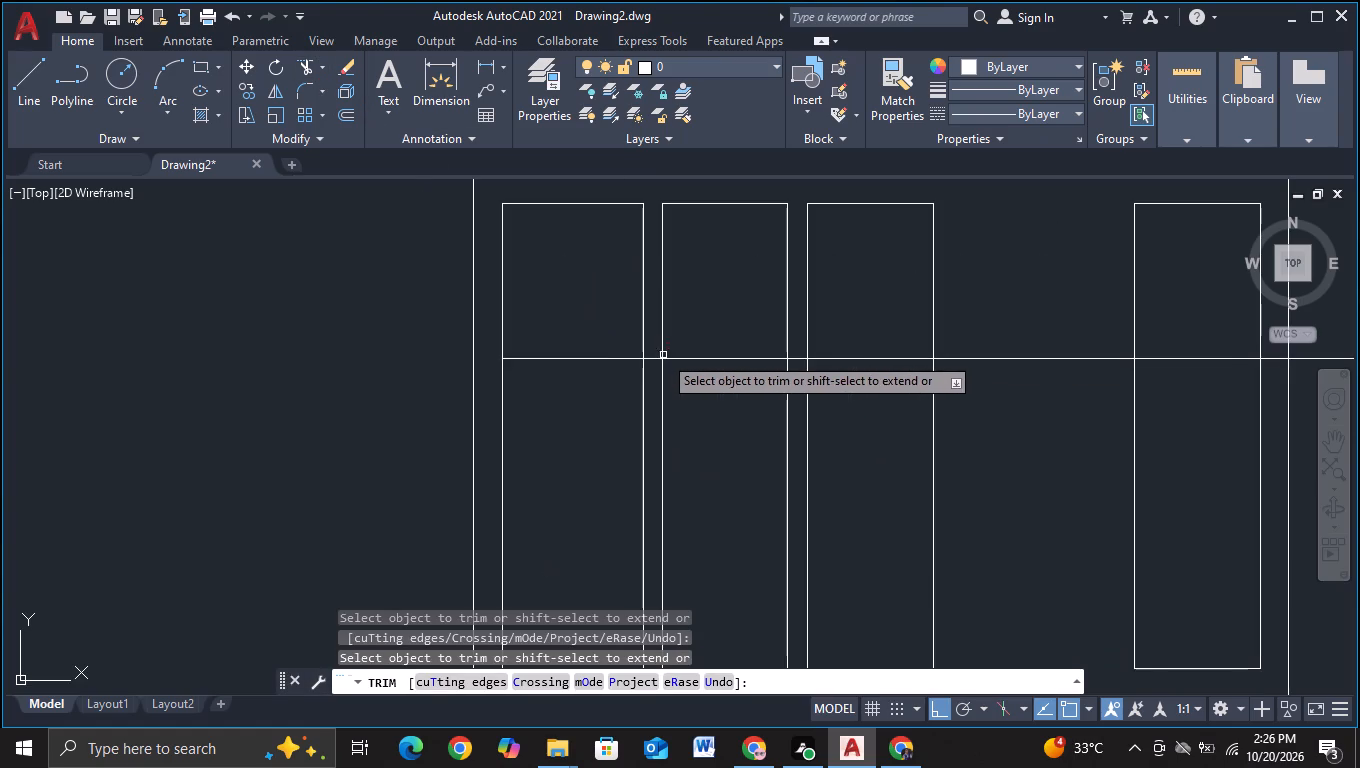
{"action": "left_click", "coordinate": [655, 358]}
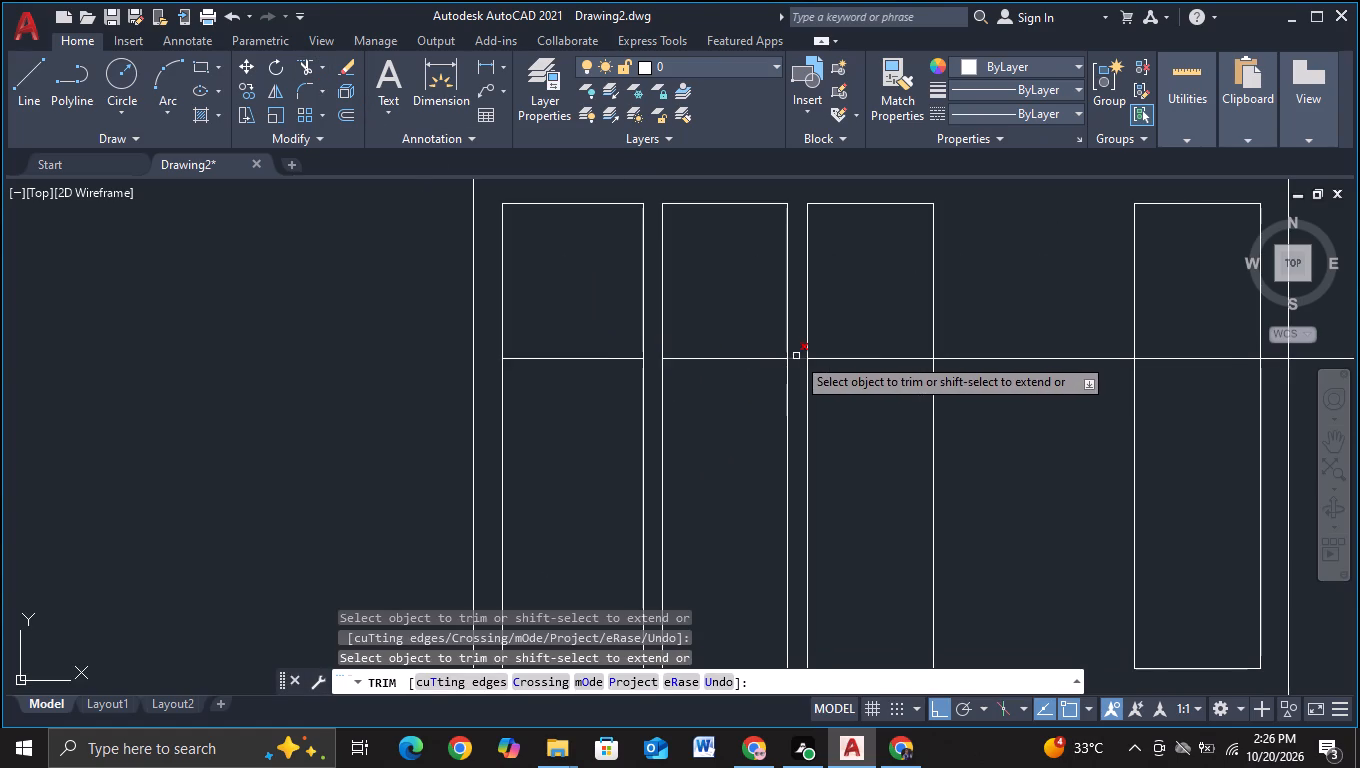
{"action": "left_click", "coordinate": [796, 356]}
{"action": "left_click_drag", "start_coordinate": [958, 328], "coordinate": [961, 397]}
{"action": "scroll", "coordinate": [957, 397], "scroll_direction": "down", "scroll_amount": 2}
{"action": "middle_click_drag", "start_coordinate": [964, 392], "coordinate": [436, 440]}
{"action": "left_click", "coordinate": [574, 430]}
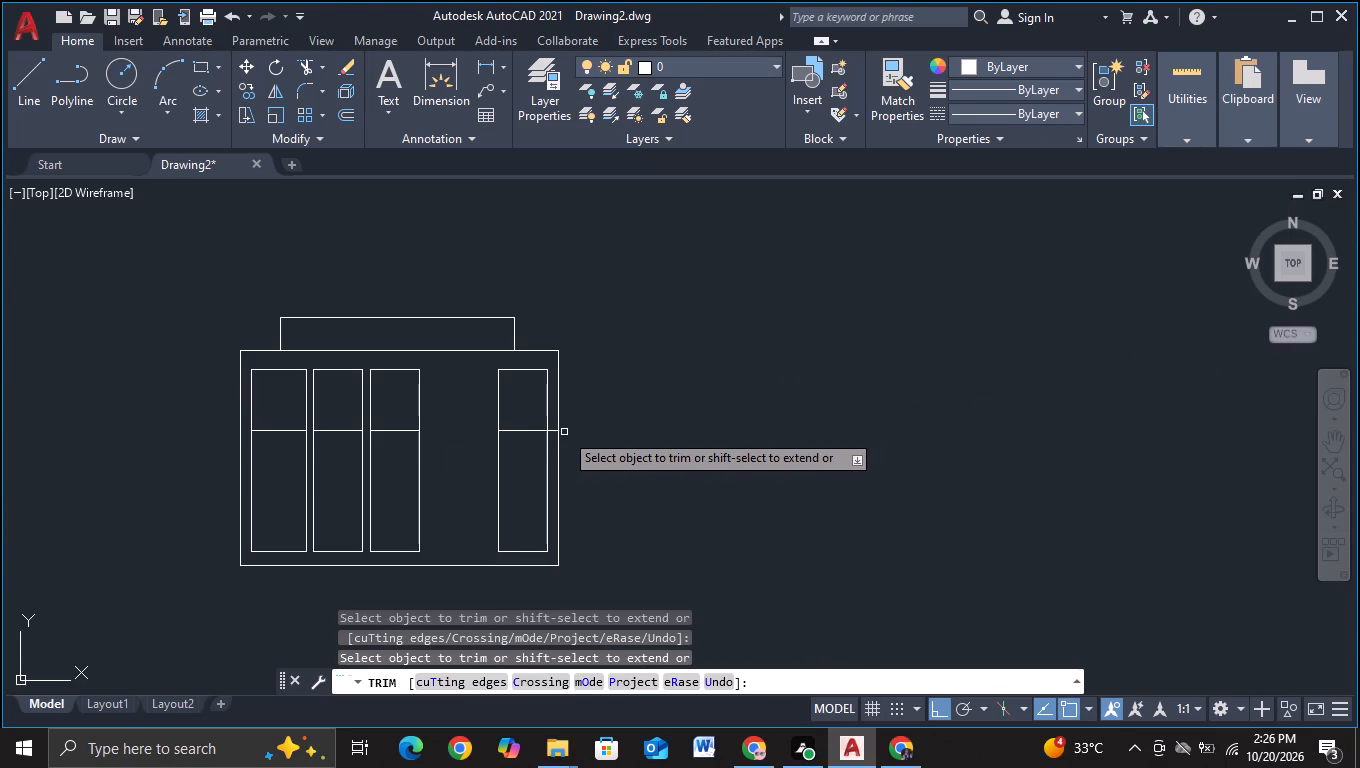
{"action": "scroll", "coordinate": [552, 435], "scroll_direction": "up", "scroll_amount": 1}
{"action": "left_click", "coordinate": [555, 427]}
{"action": "key", "text": "Escape"}
{"action": "scroll", "coordinate": [563, 450], "scroll_direction": "down", "scroll_amount": 1}
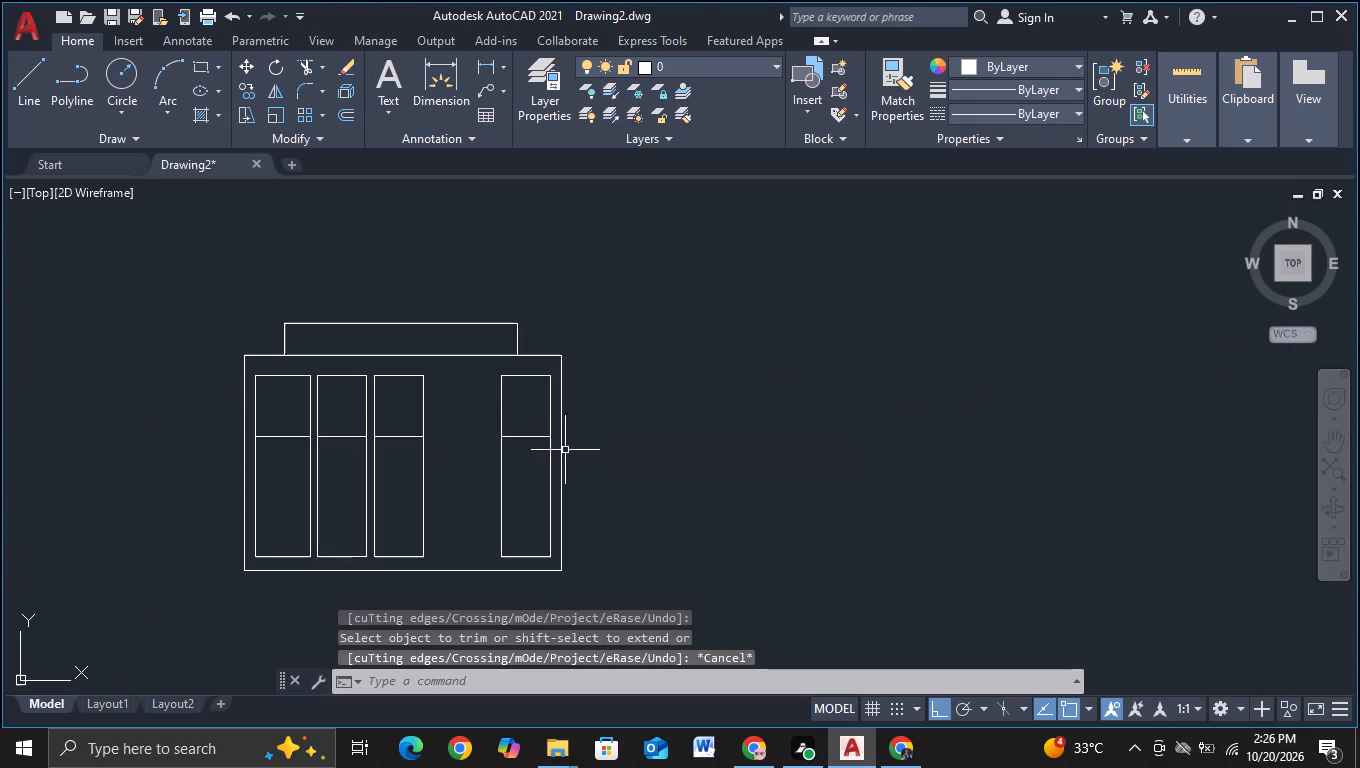
Copy the divider segments of all four panels straight down by about 0.4 units to form a double line.
{"action": "middle_click_drag", "start_coordinate": [597, 447], "coordinate": [738, 416]}
{"action": "left_click", "coordinate": [437, 405]}
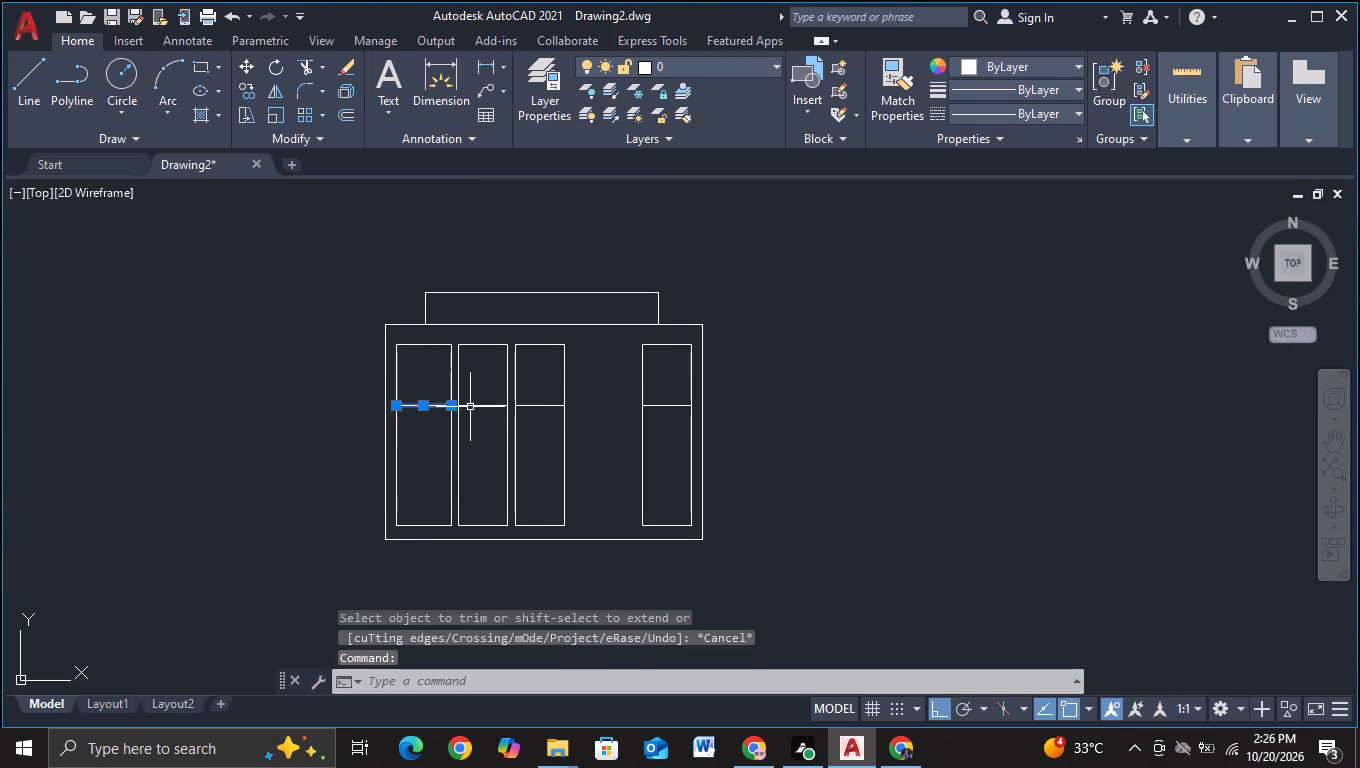
{"action": "left_click", "coordinate": [476, 407]}
{"action": "left_click", "coordinate": [545, 407]}
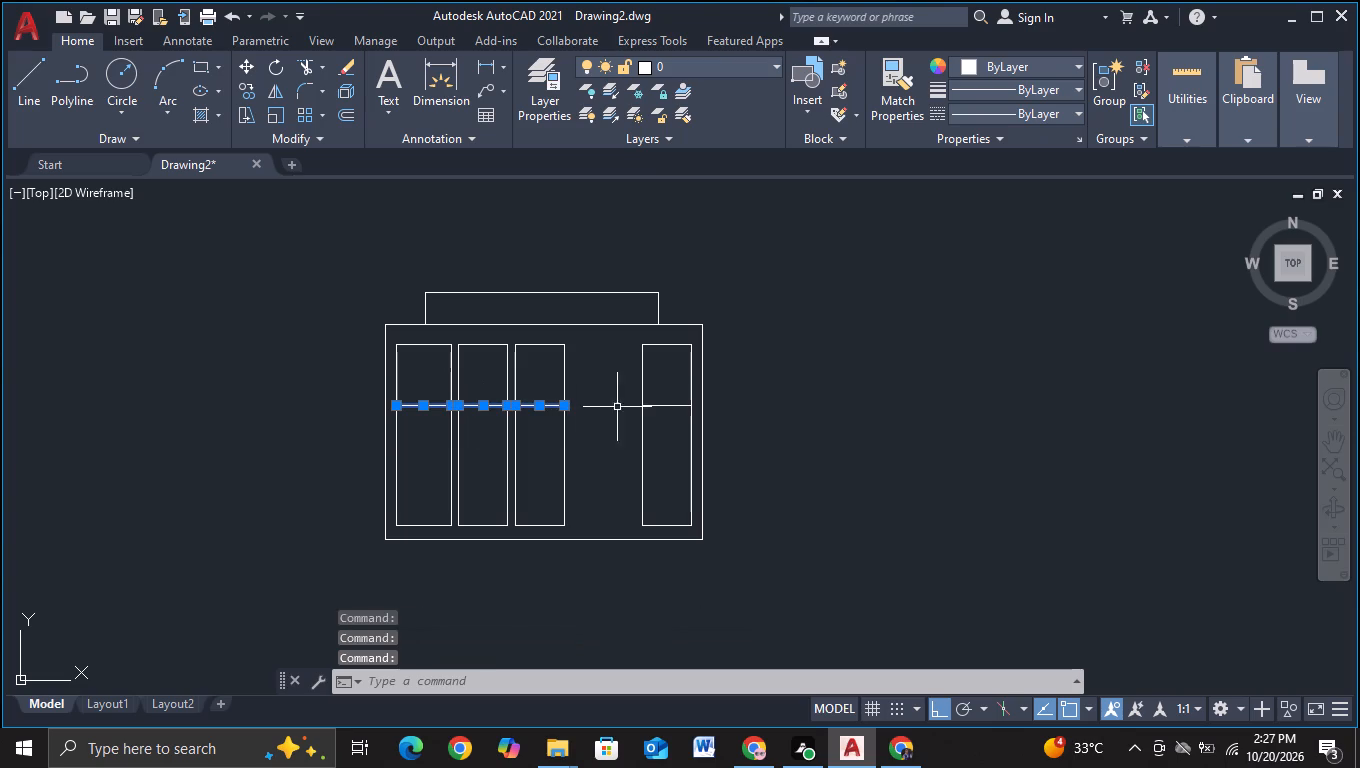
{"action": "left_click", "coordinate": [661, 406]}
{"action": "key", "text": "c"}
{"action": "left_click", "coordinate": [721, 473]}
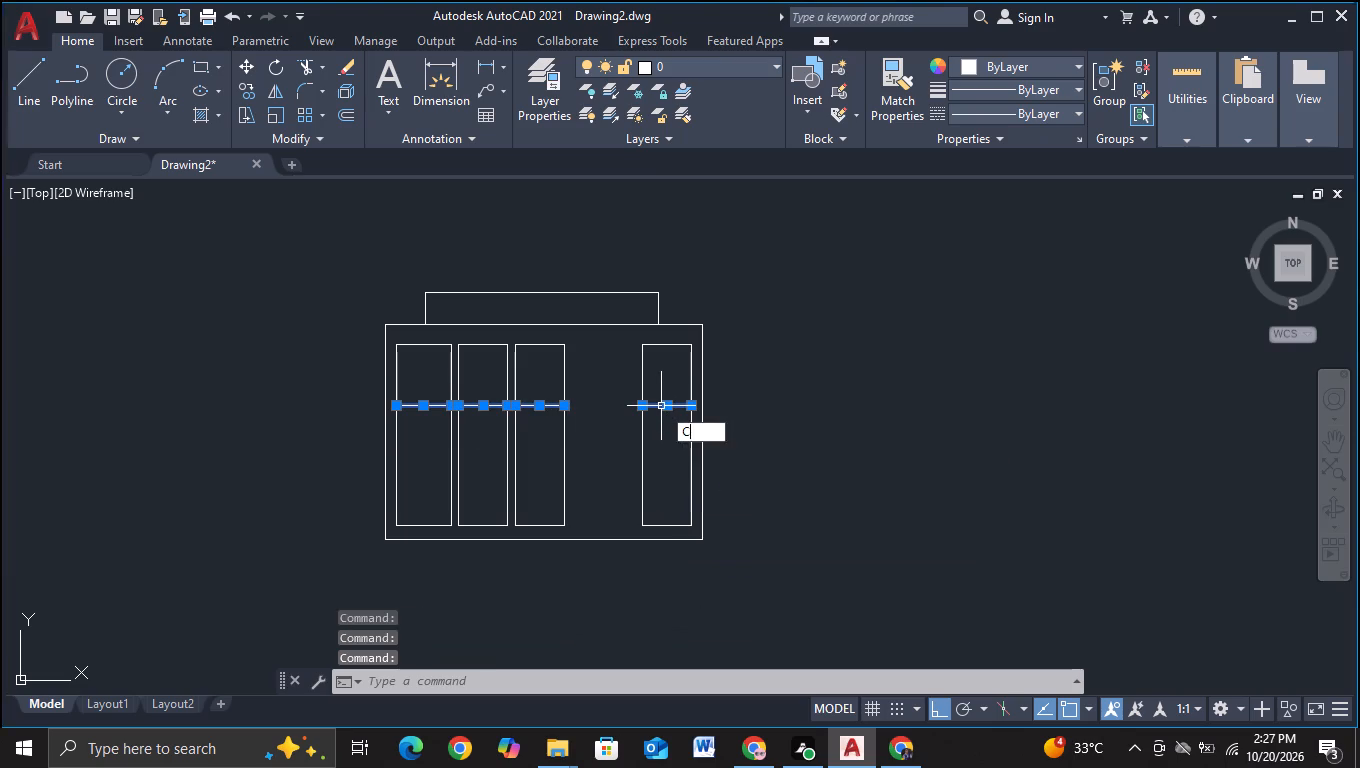
{"action": "left_click", "coordinate": [589, 417]}
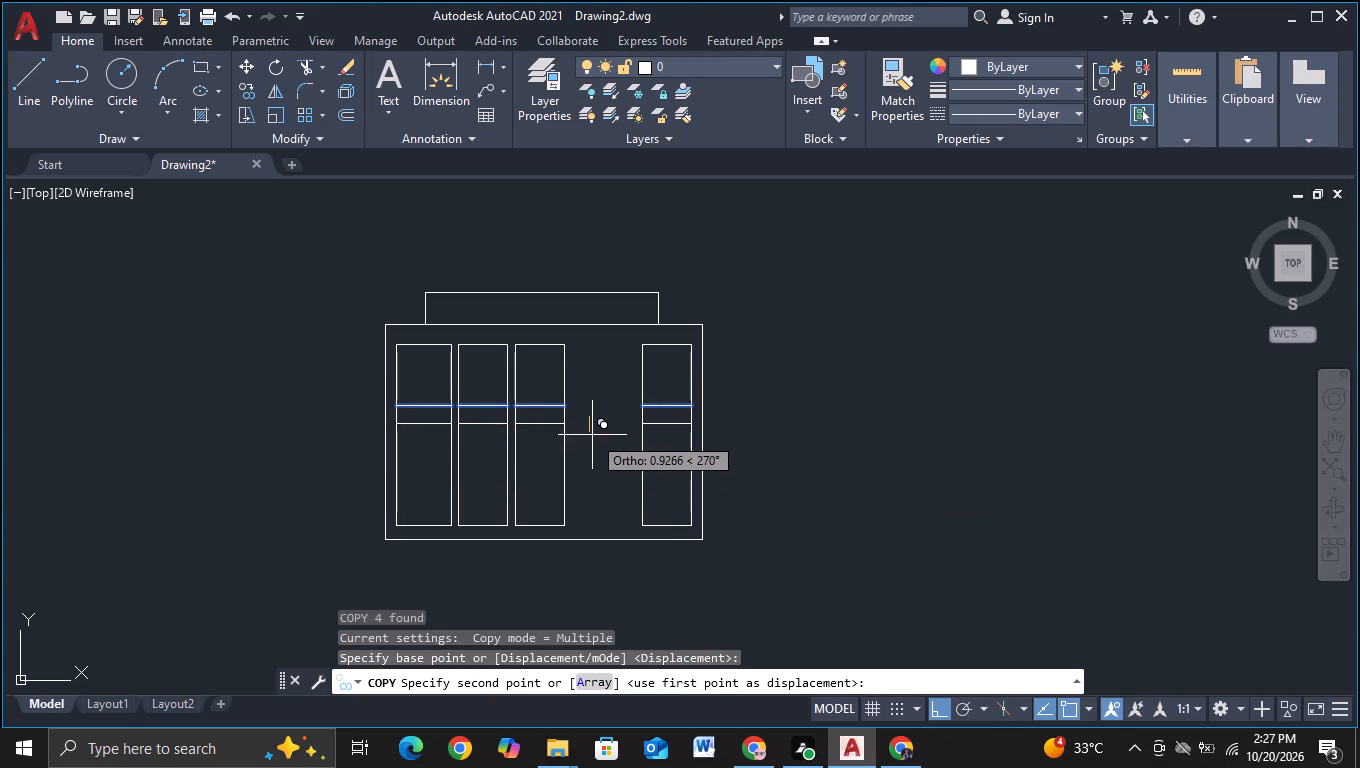
{"action": "scroll", "coordinate": [593, 435], "scroll_direction": "up", "scroll_amount": 2}
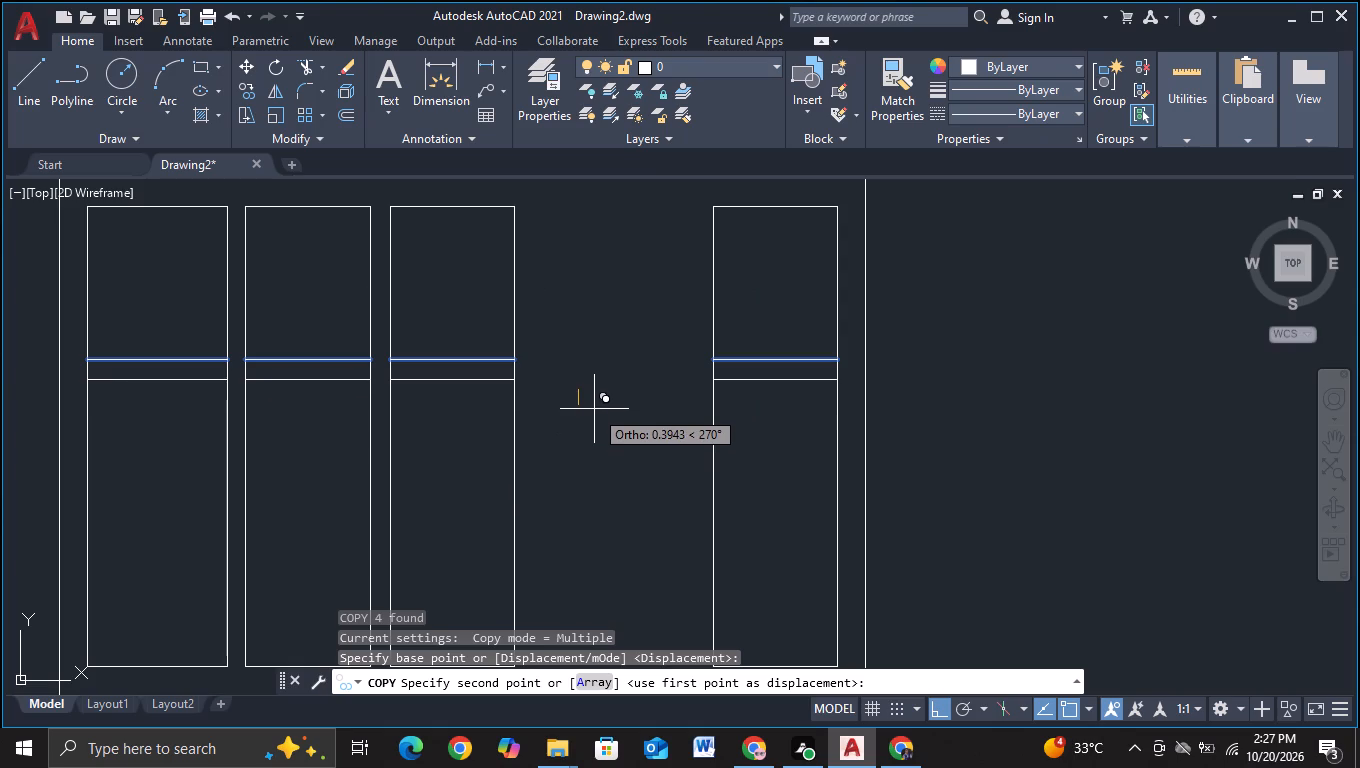
{"action": "left_click", "coordinate": [594, 407]}
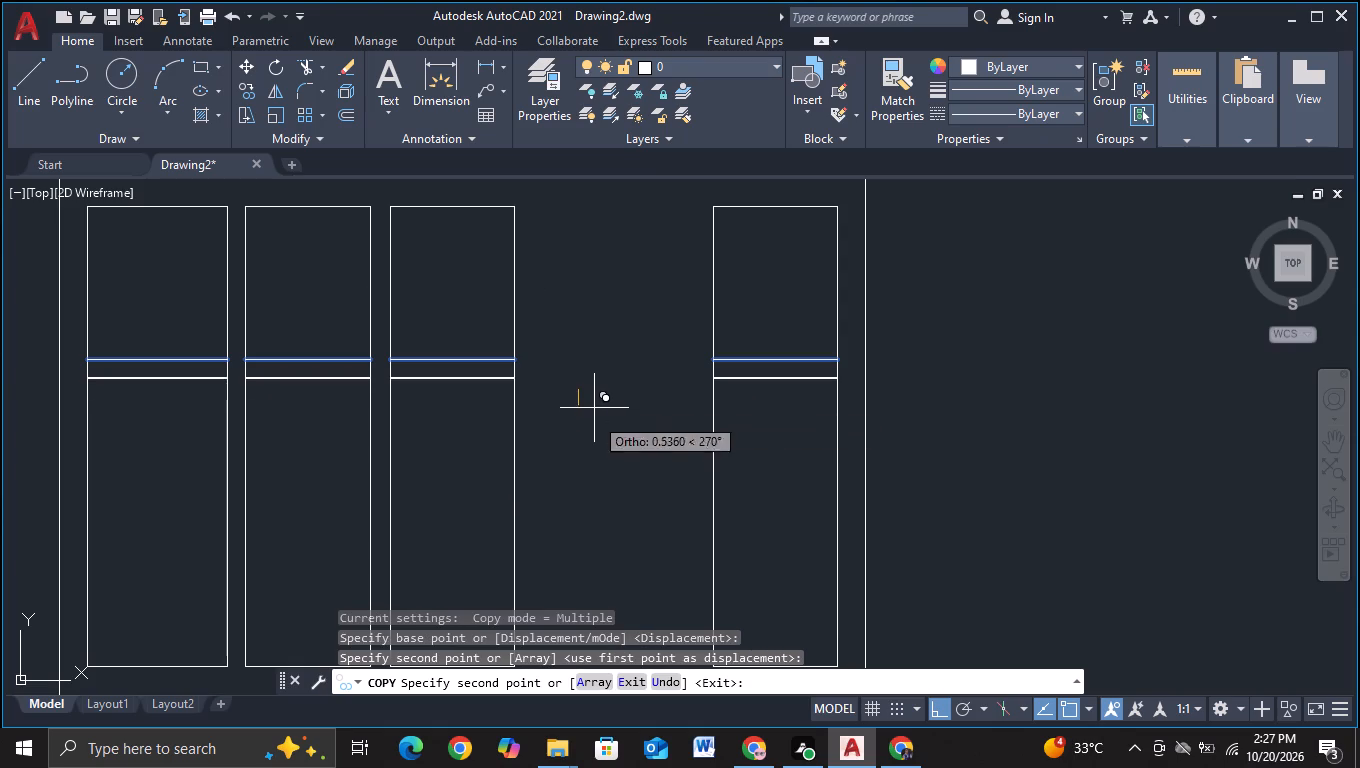
Place two more copies of the divider segments about 3.1 and 3.4 units below the originals as a lower double line.
{"action": "middle_click_drag", "start_coordinate": [590, 522], "coordinate": [586, 421]}
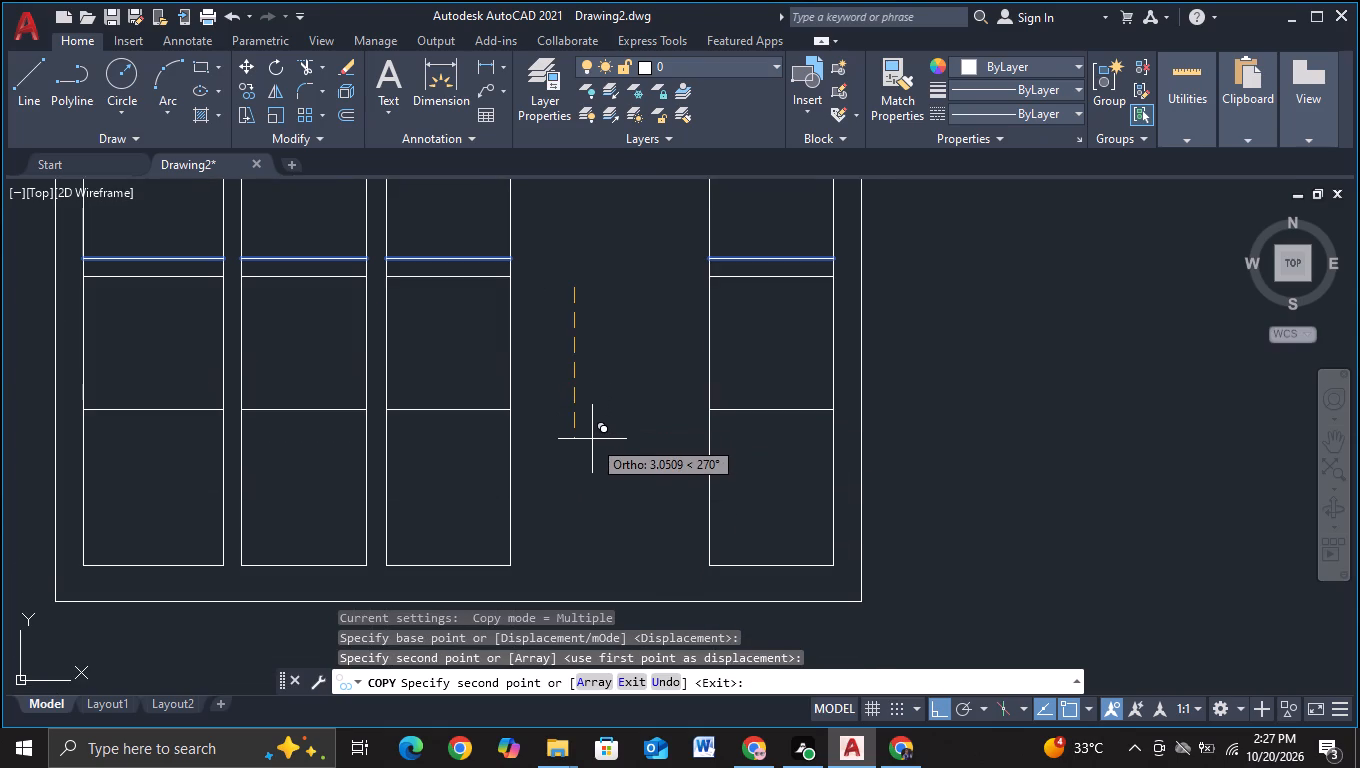
{"action": "left_click", "coordinate": [592, 439]}
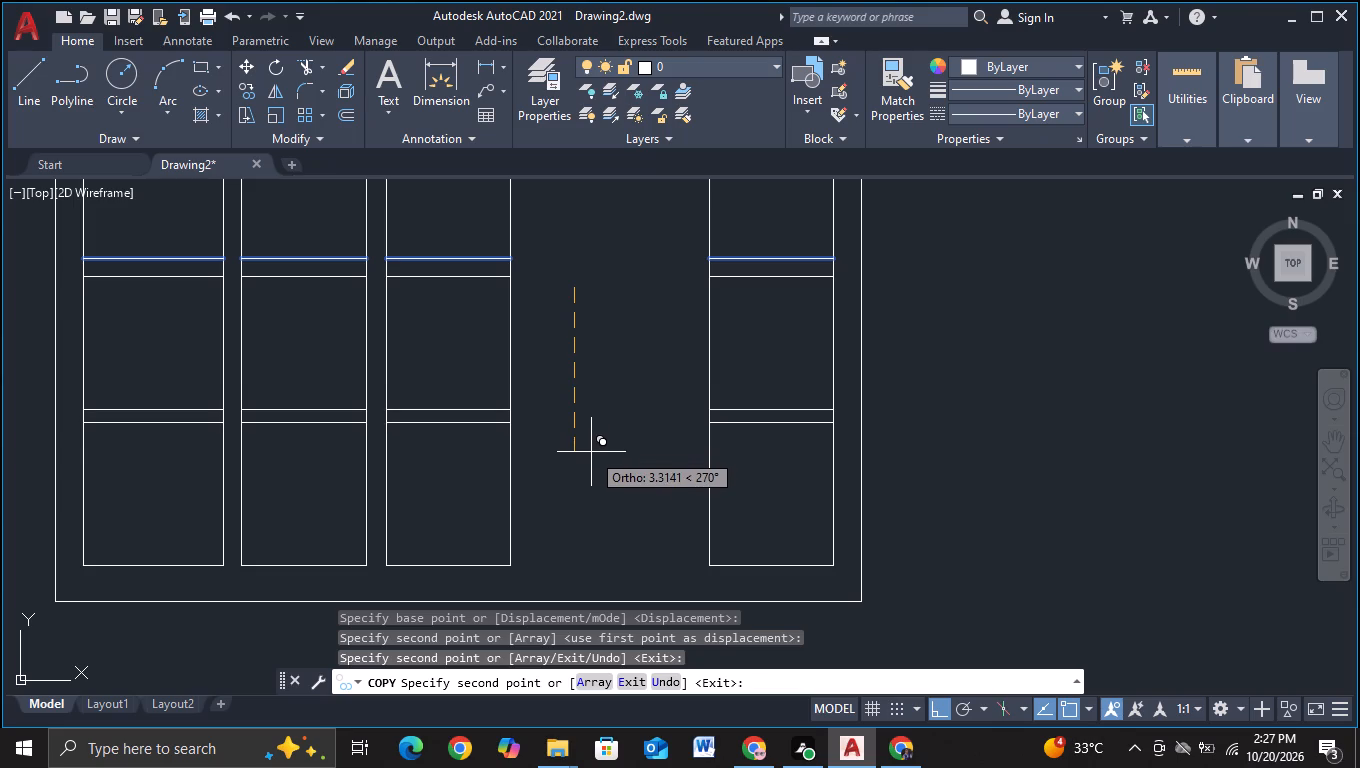
{"action": "left_click", "coordinate": [590, 455]}
{"action": "scroll", "coordinate": [590, 455], "scroll_direction": "down", "scroll_amount": 1}
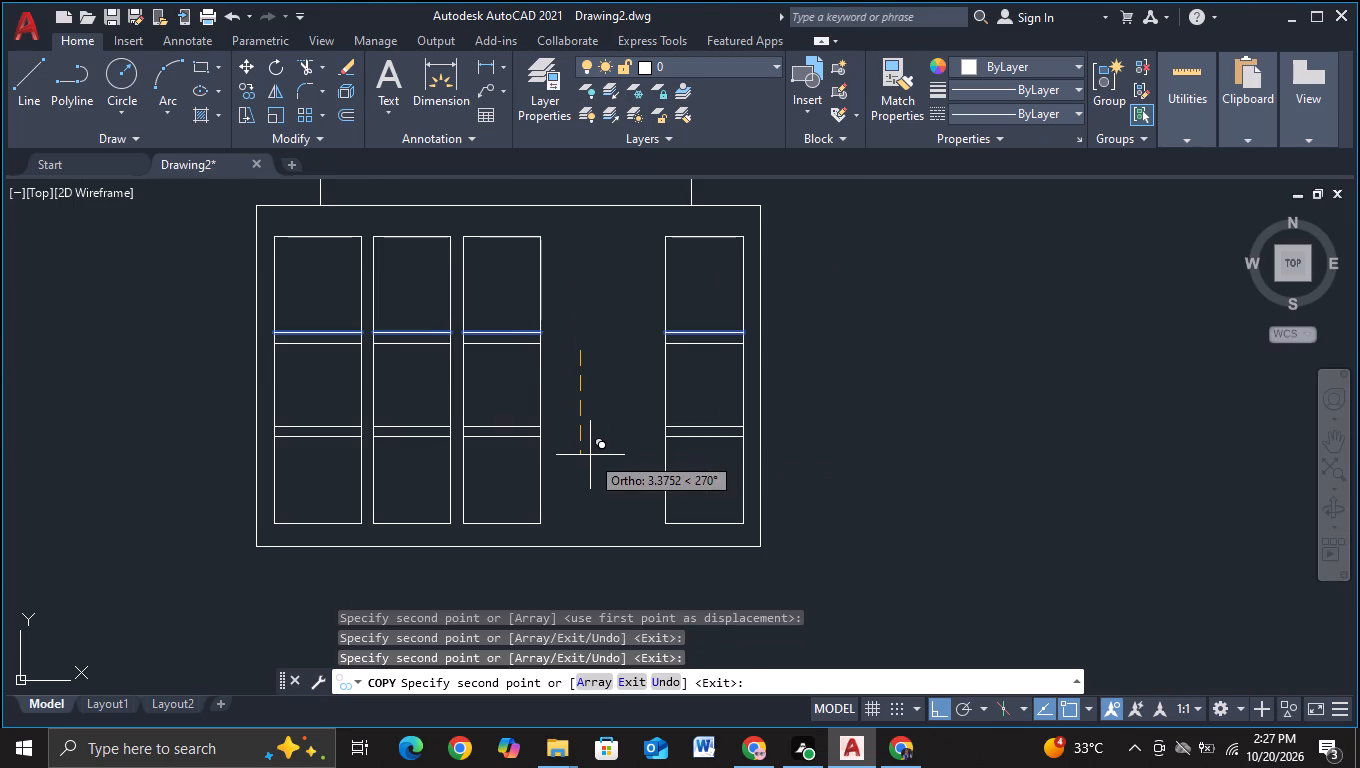
{"action": "key", "text": "Escape"}
Draw a vertical leg line about 4.7 units long, starting just above the frame's bottom edge below the leftmost panel and running down.
{"action": "middle_click_drag", "start_coordinate": [590, 455], "coordinate": [624, 421]}
{"action": "scroll", "coordinate": [624, 424], "scroll_direction": "down", "scroll_amount": 1}
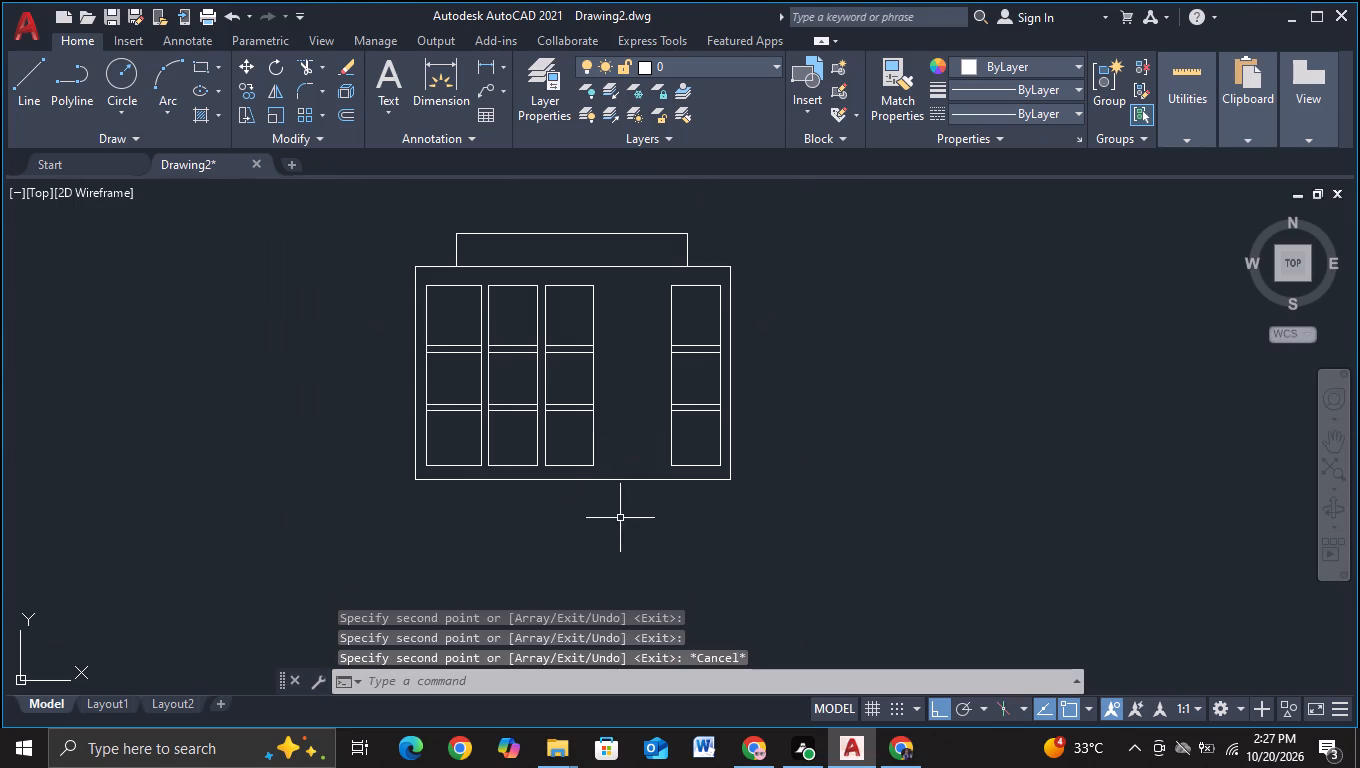
{"action": "middle_click_drag", "start_coordinate": [617, 526], "coordinate": [645, 471]}
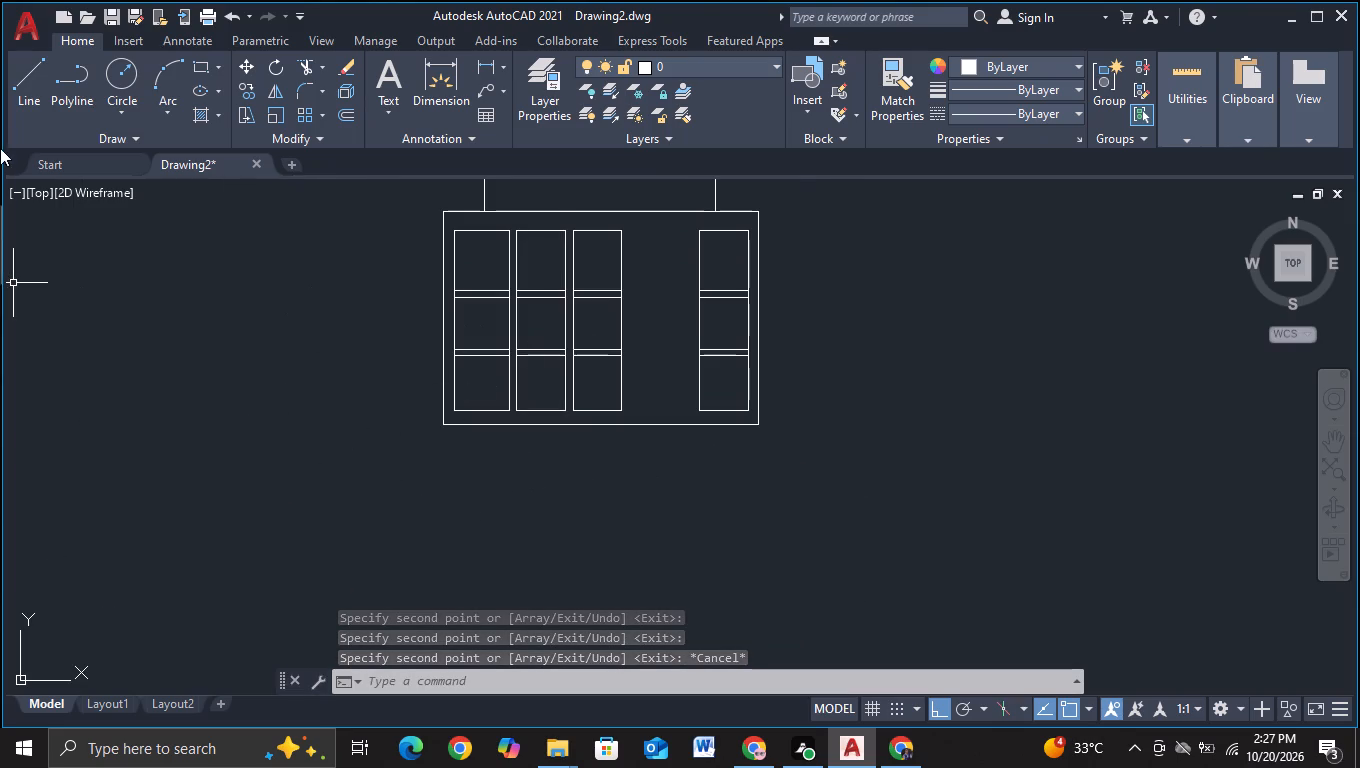
{"action": "left_click", "coordinate": [26, 117]}
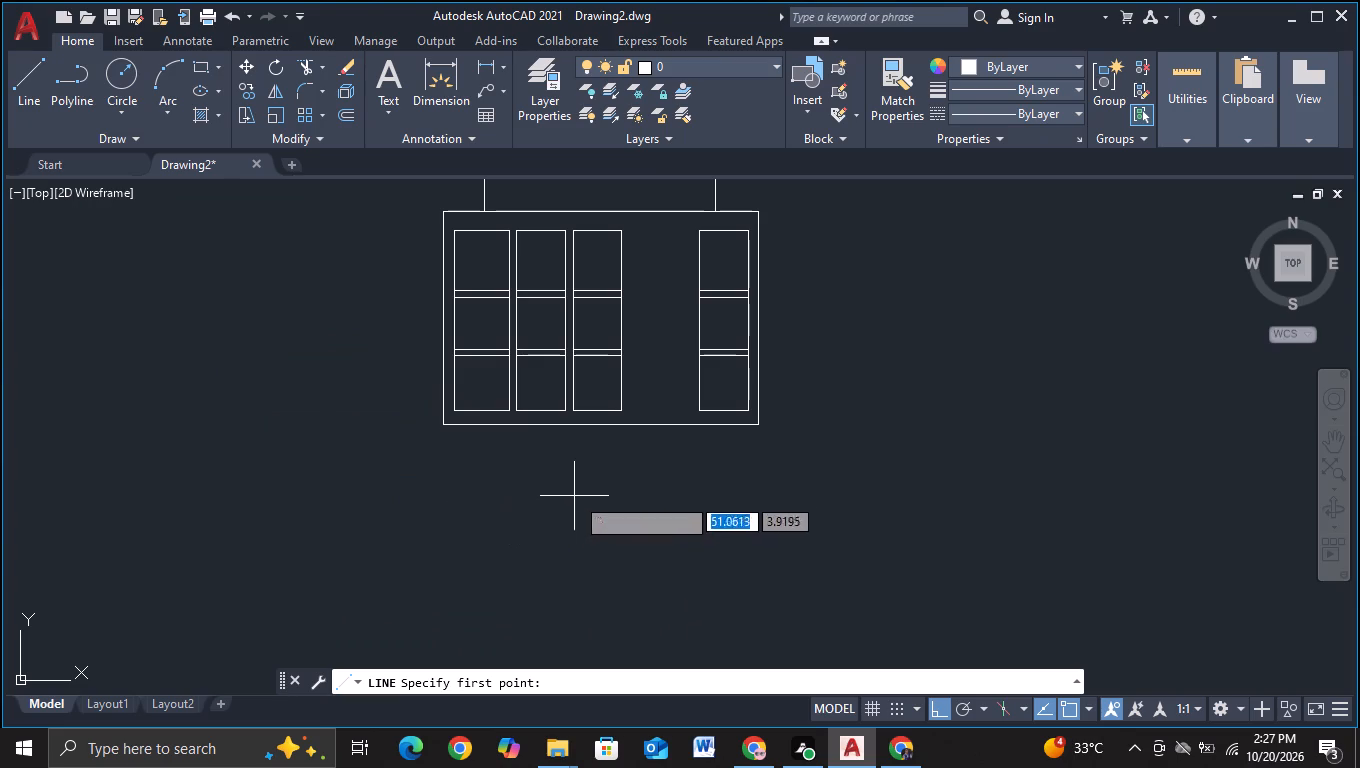
{"action": "middle_click_drag", "start_coordinate": [547, 483], "coordinate": [594, 420]}
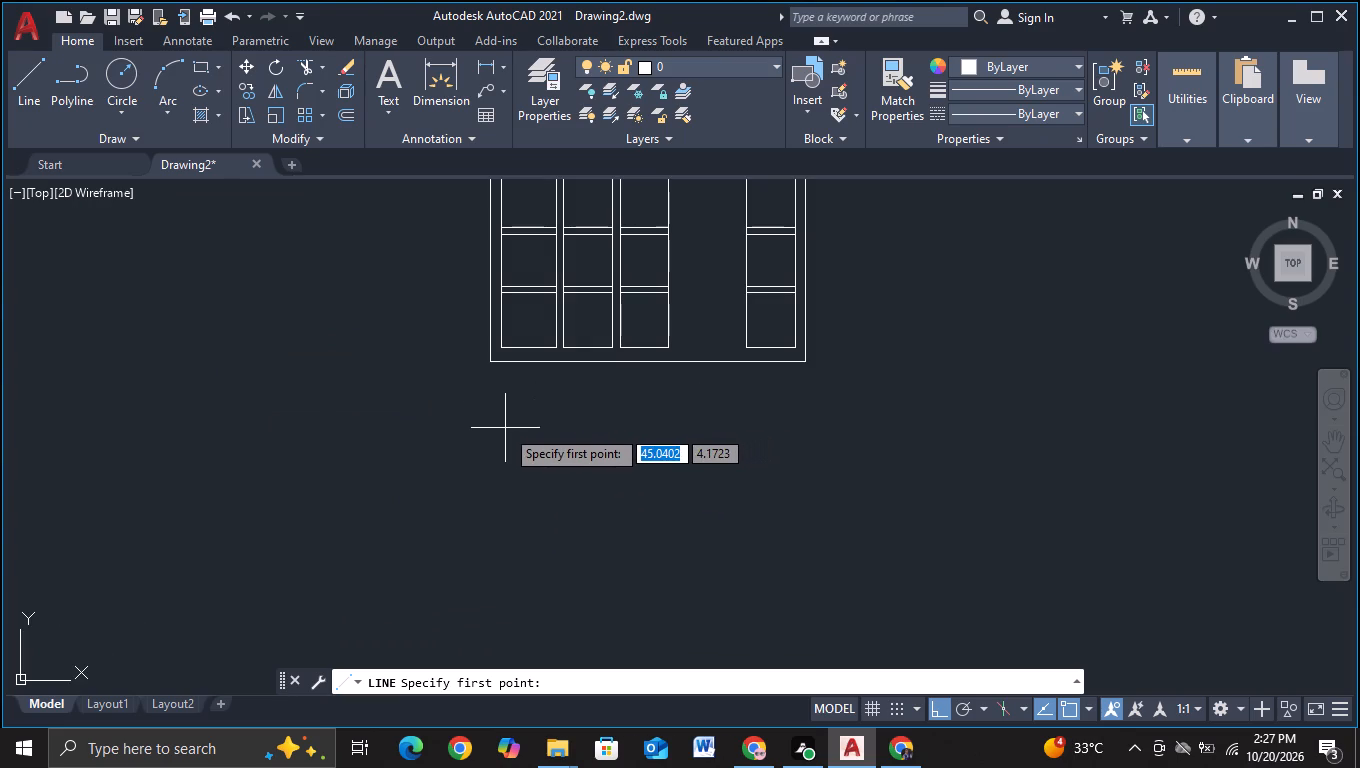
{"action": "scroll", "coordinate": [525, 373], "scroll_direction": "up", "scroll_amount": 2}
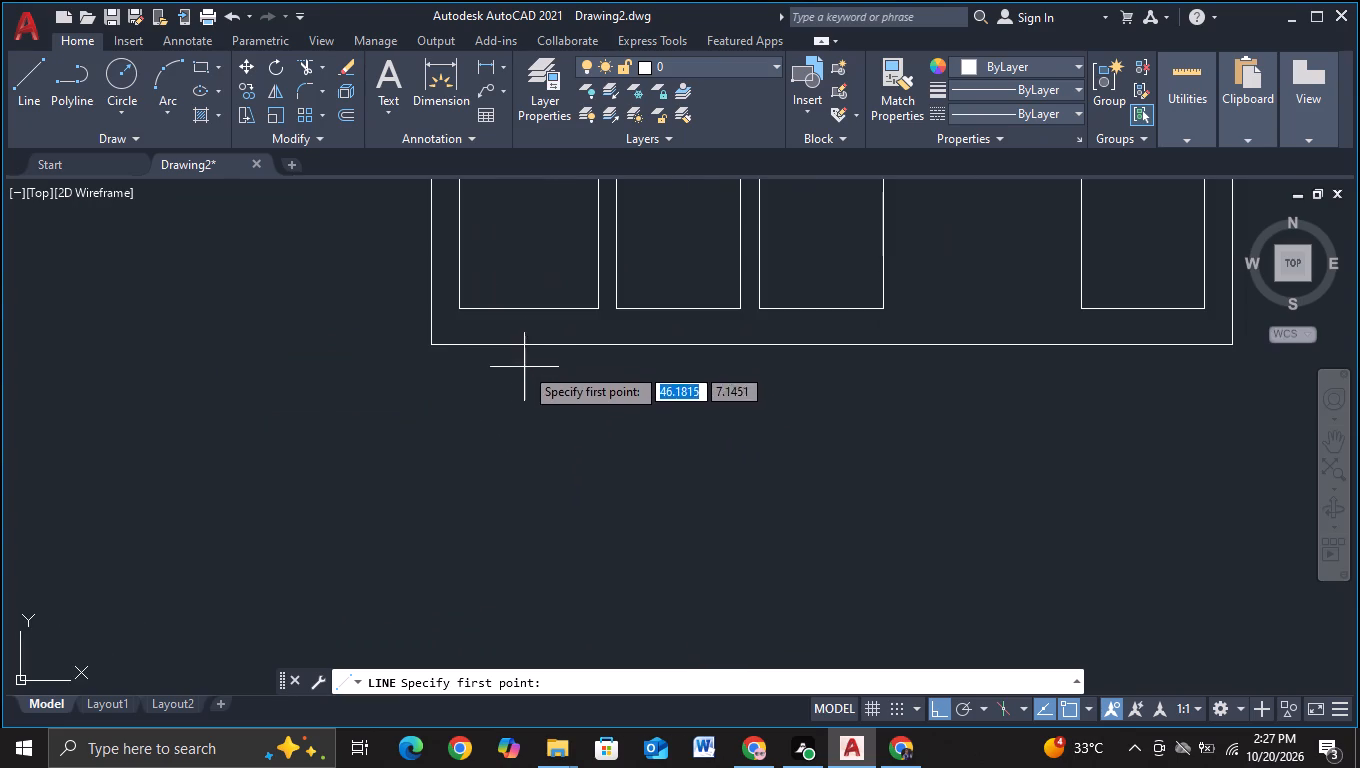
{"action": "left_click", "coordinate": [522, 330]}
{"action": "scroll", "coordinate": [505, 481], "scroll_direction": "down", "scroll_amount": 2}
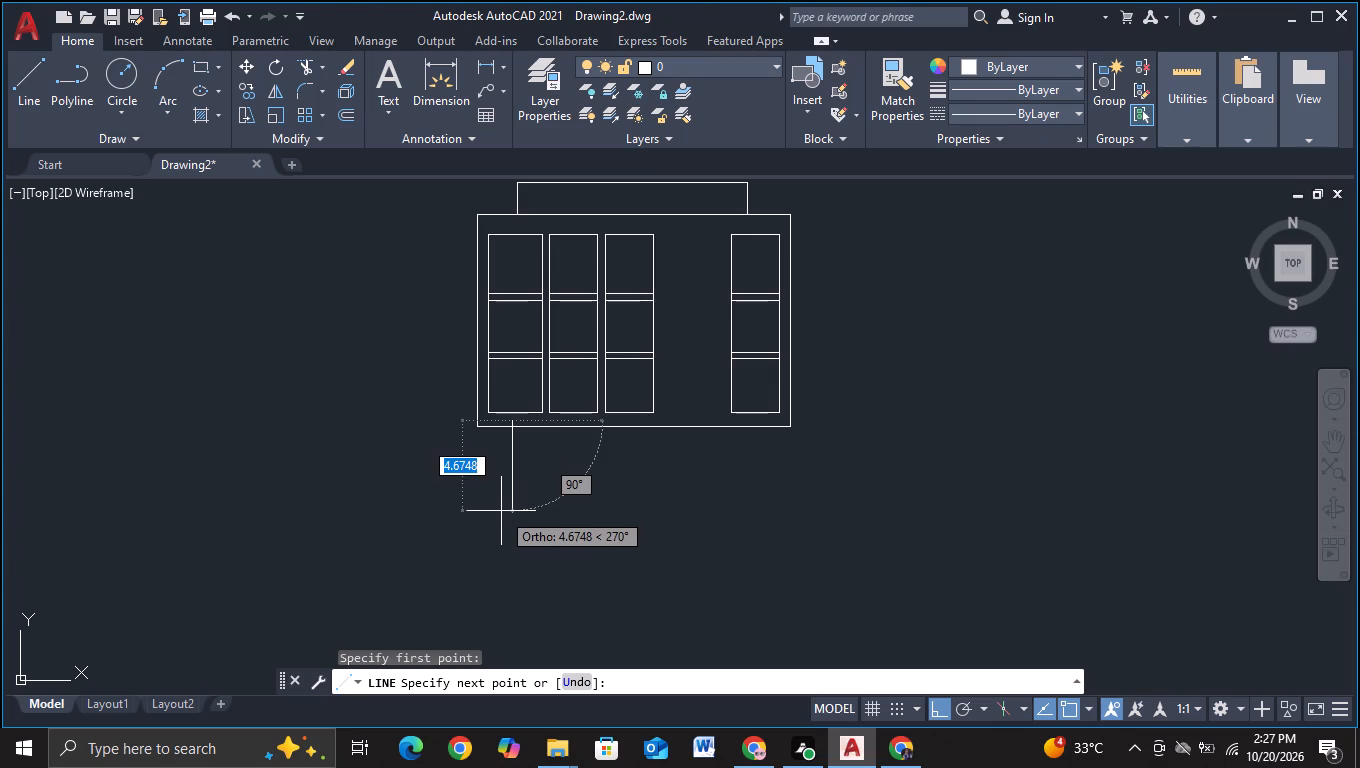
{"action": "left_click", "coordinate": [501, 512]}
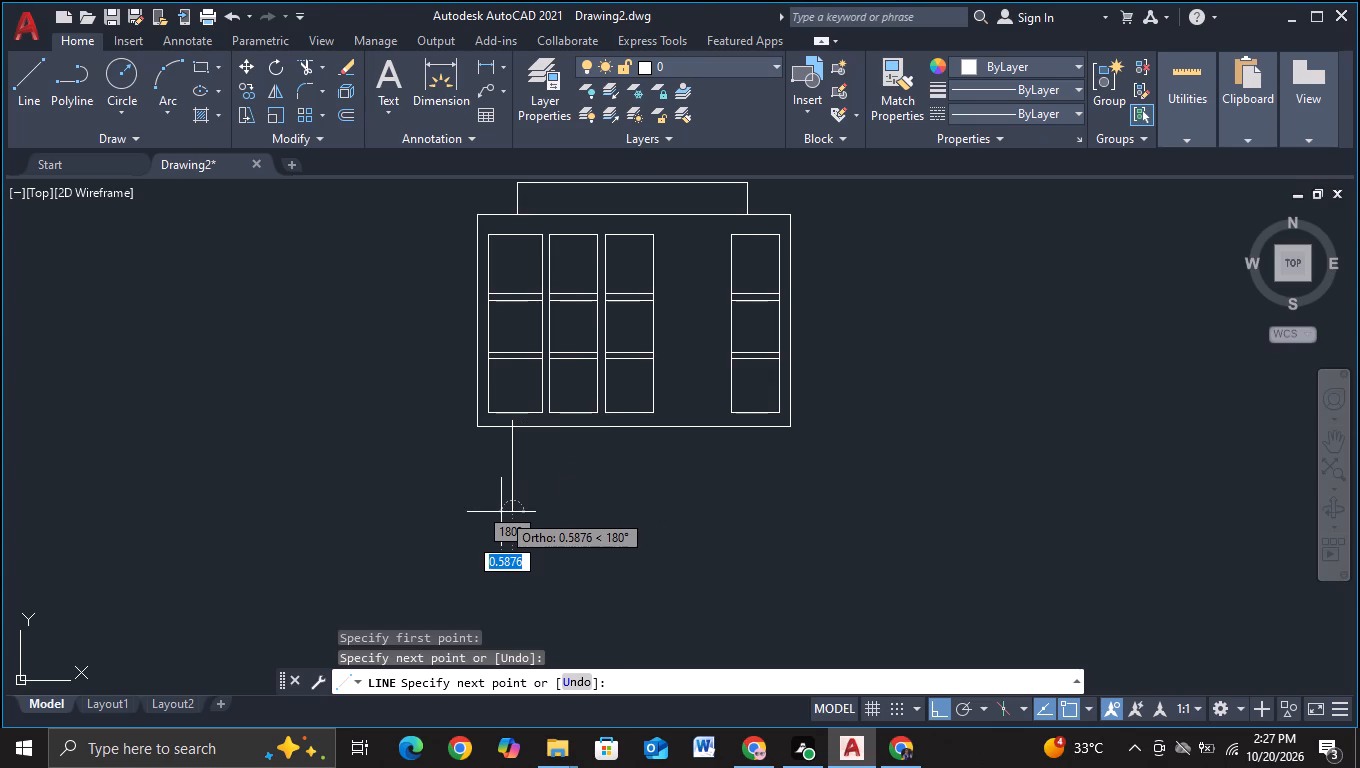
{"action": "key", "text": "Escape"}
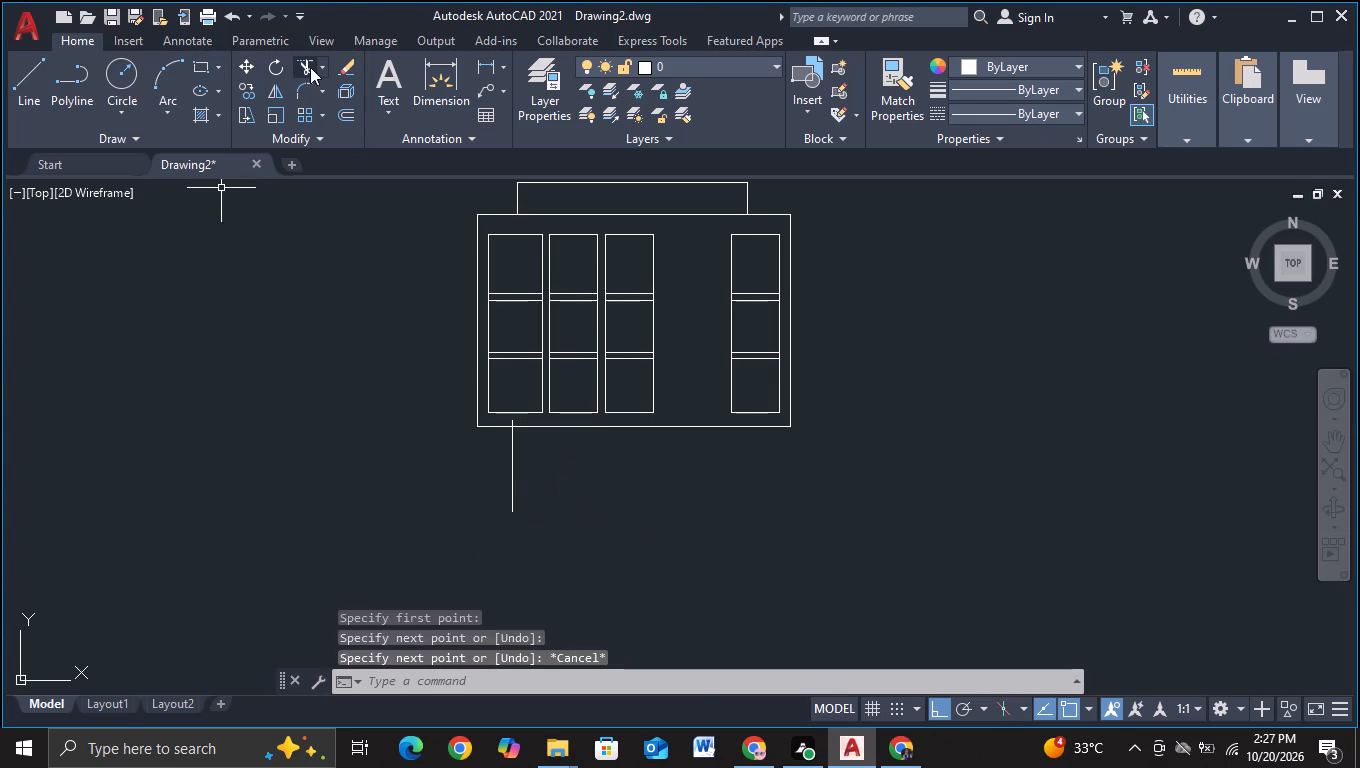
Trim the short part of the leg line that projects above the frame's bottom edge.
{"action": "left_click", "coordinate": [310, 67]}
{"action": "scroll", "coordinate": [490, 419], "scroll_direction": "up", "scroll_amount": 2}
{"action": "left_click", "coordinate": [541, 433]}
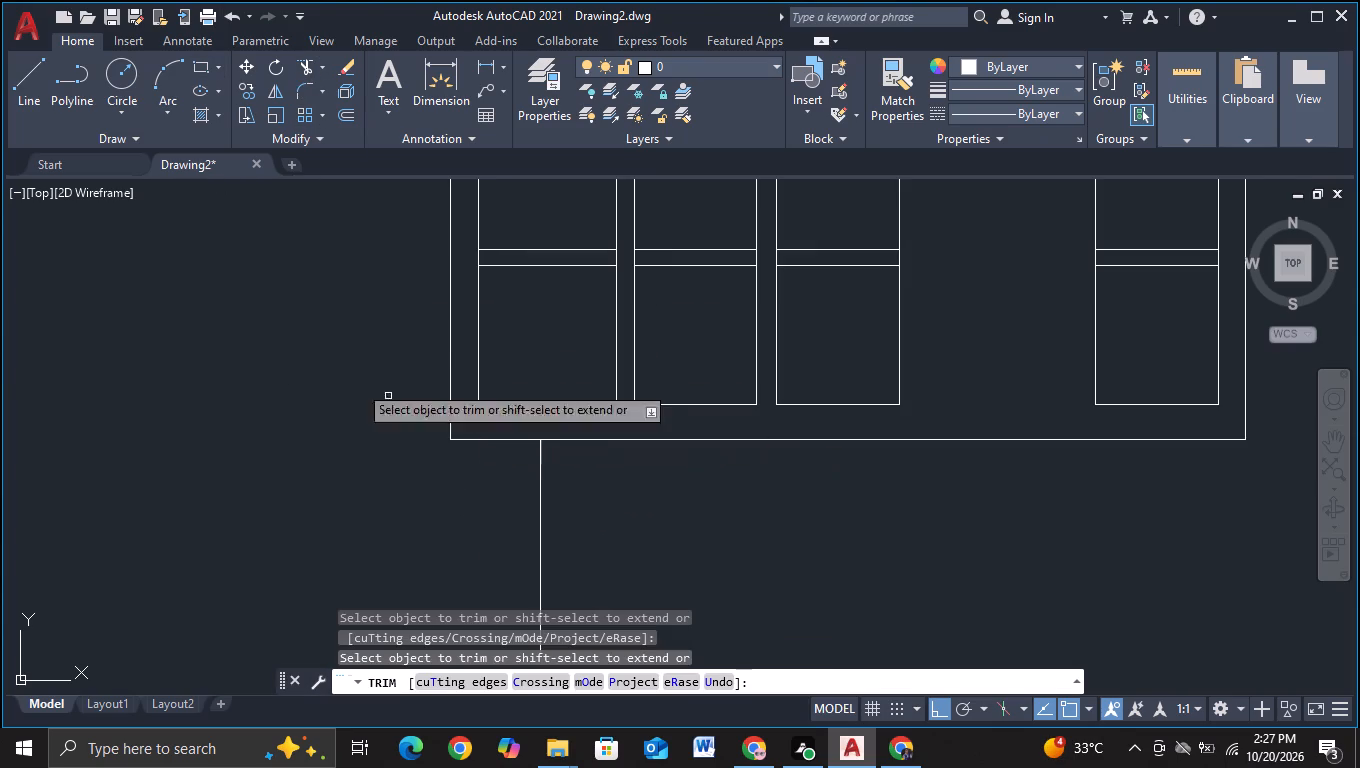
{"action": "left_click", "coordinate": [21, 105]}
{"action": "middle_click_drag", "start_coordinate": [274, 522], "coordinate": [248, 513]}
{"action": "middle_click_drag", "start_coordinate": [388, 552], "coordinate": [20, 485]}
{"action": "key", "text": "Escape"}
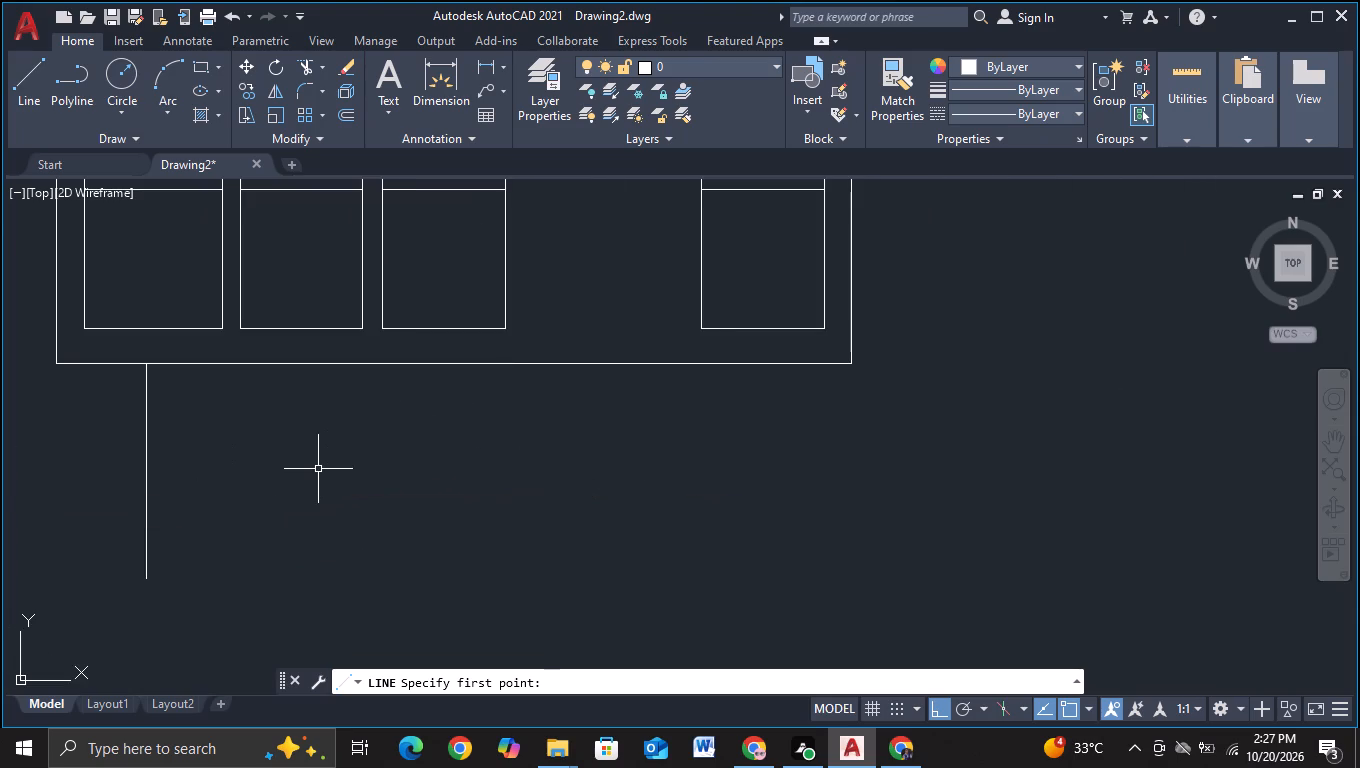
Copy the leg line about 13.2 units horizontally to the right, below the rightmost panel.
{"action": "left_click", "coordinate": [146, 485]}
{"action": "key", "text": "c"}
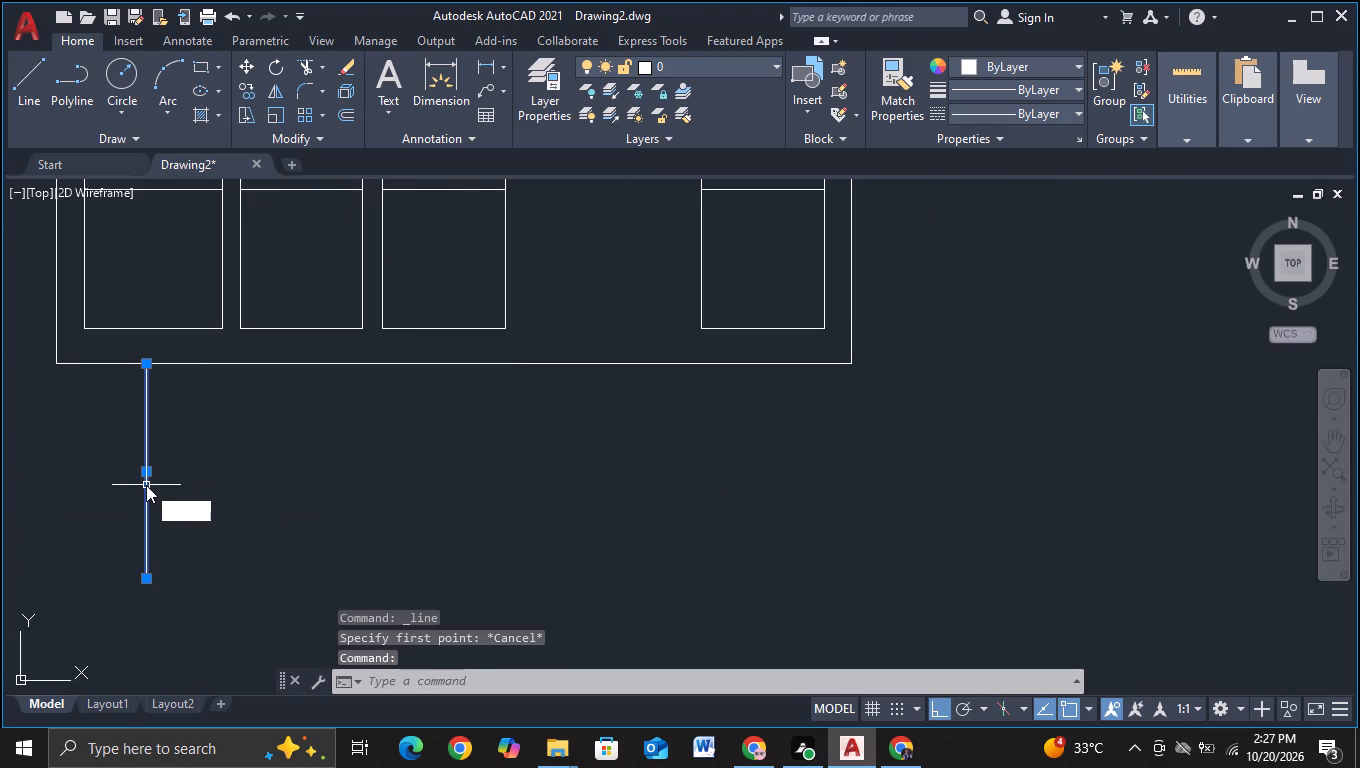
{"action": "left_click", "coordinate": [229, 545]}
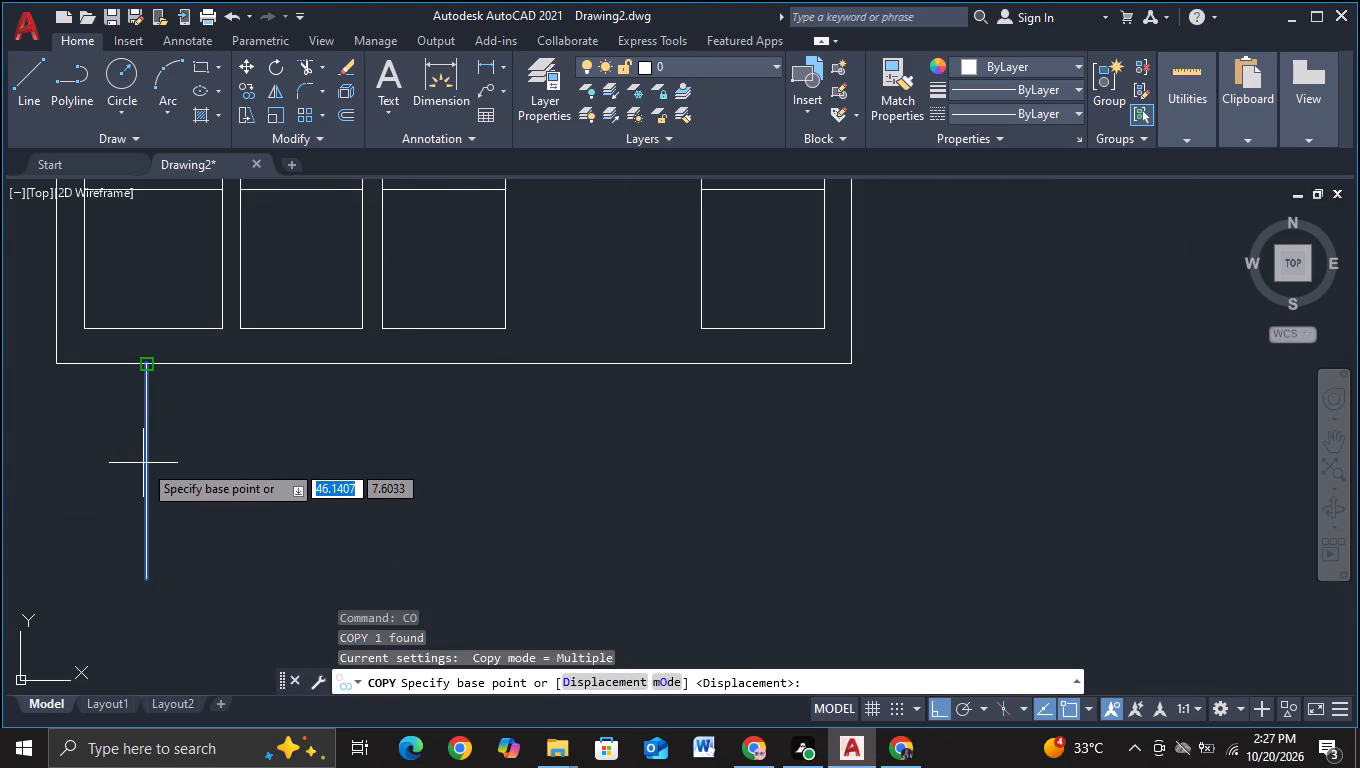
{"action": "left_click", "coordinate": [143, 463]}
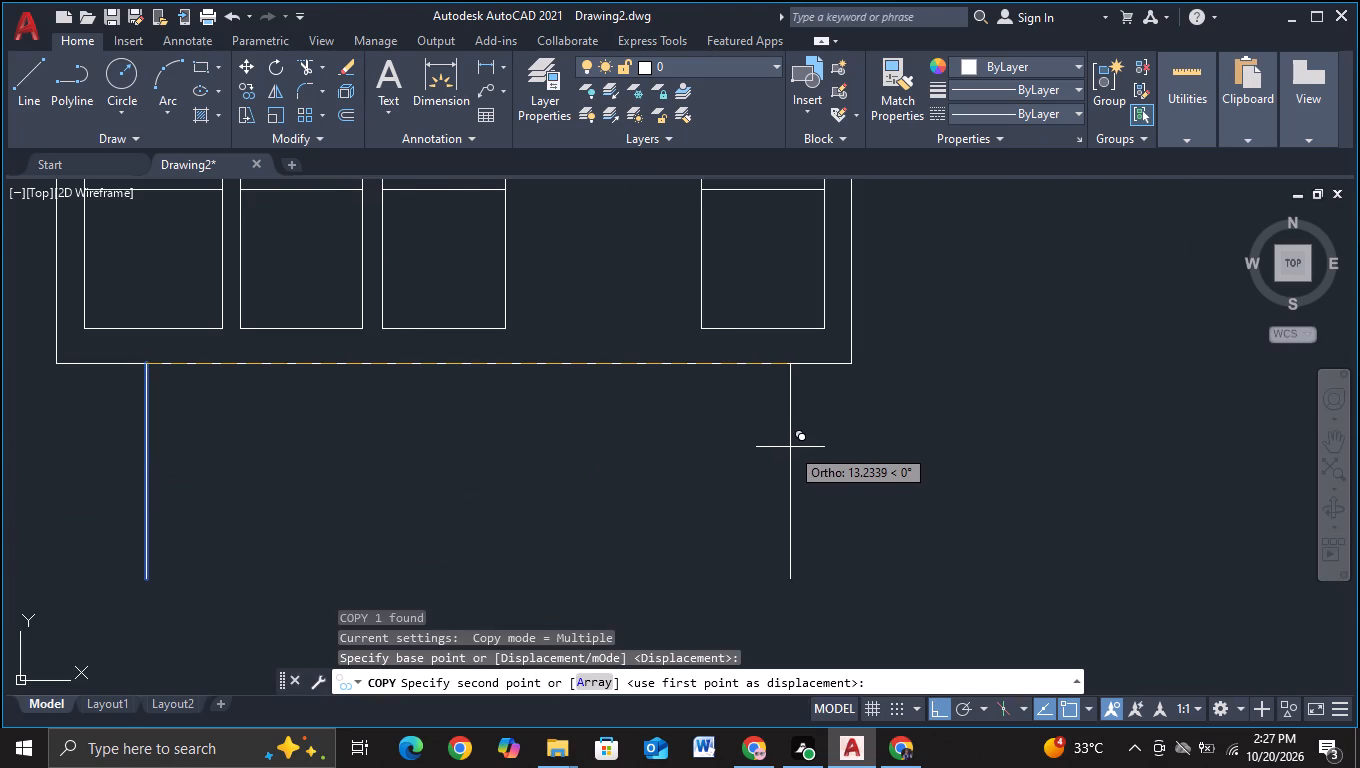
{"action": "left_click", "coordinate": [790, 447]}
{"action": "key", "text": "Escape"}
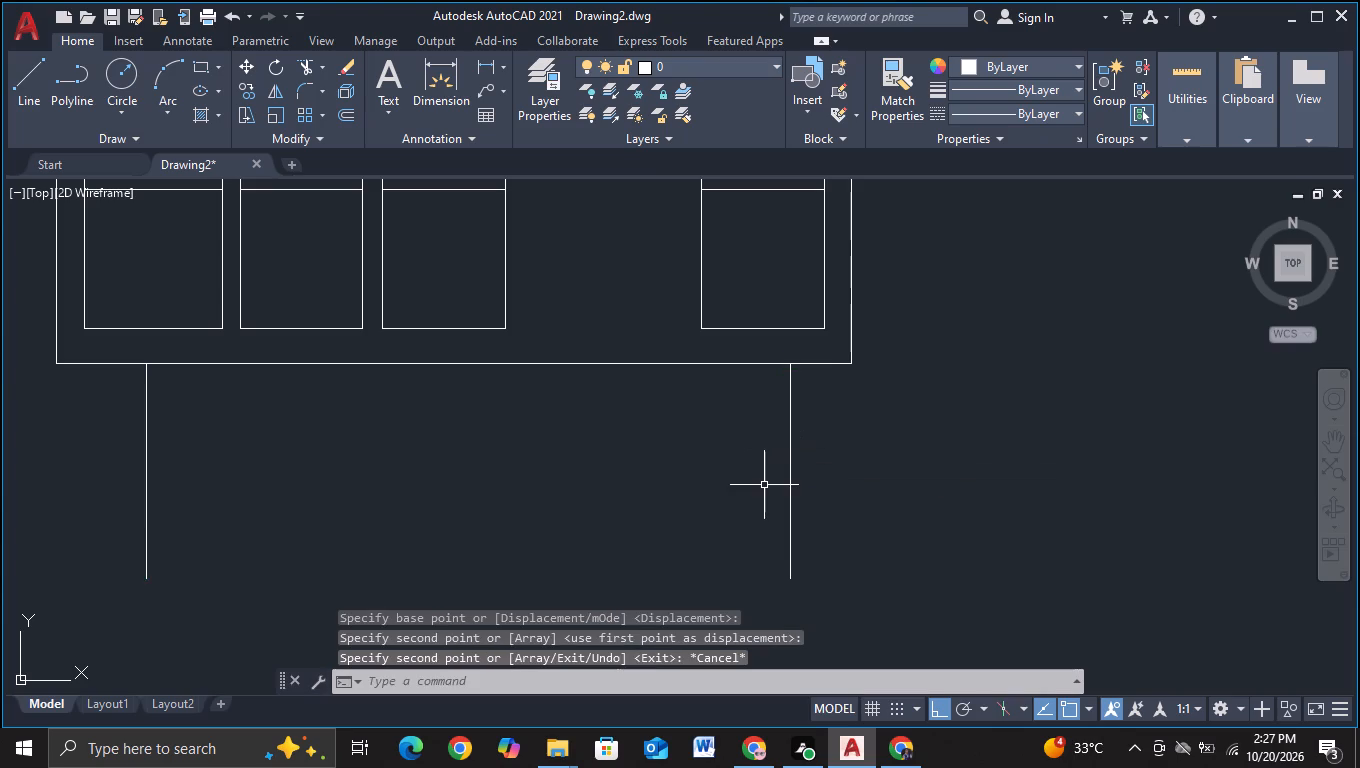
Draw a horizontal line about 16.4 units long through the bottom ends of both legs, spanning the frame's full width.
{"action": "scroll", "coordinate": [681, 494], "scroll_direction": "down", "scroll_amount": 3}
{"action": "middle_click_drag", "start_coordinate": [533, 570], "coordinate": [537, 525]}
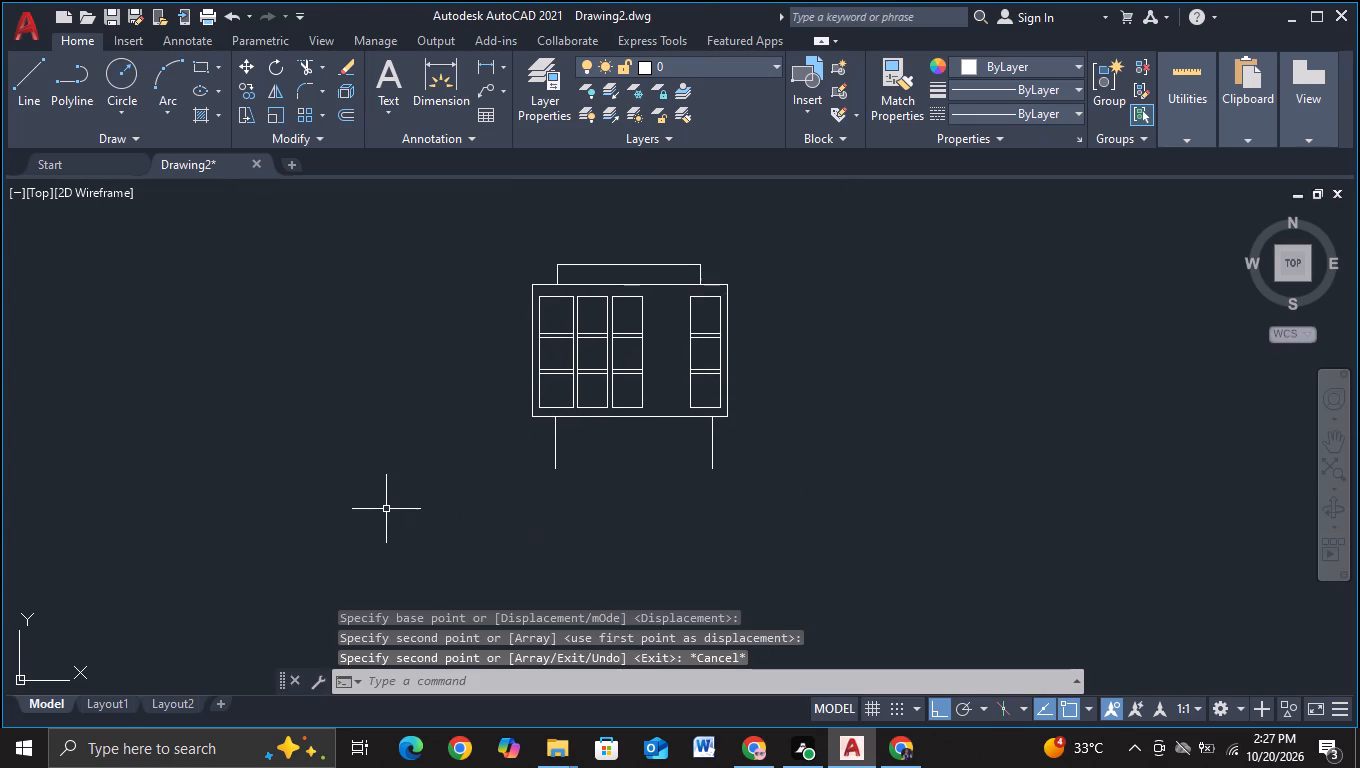
{"action": "left_click", "coordinate": [11, 103]}
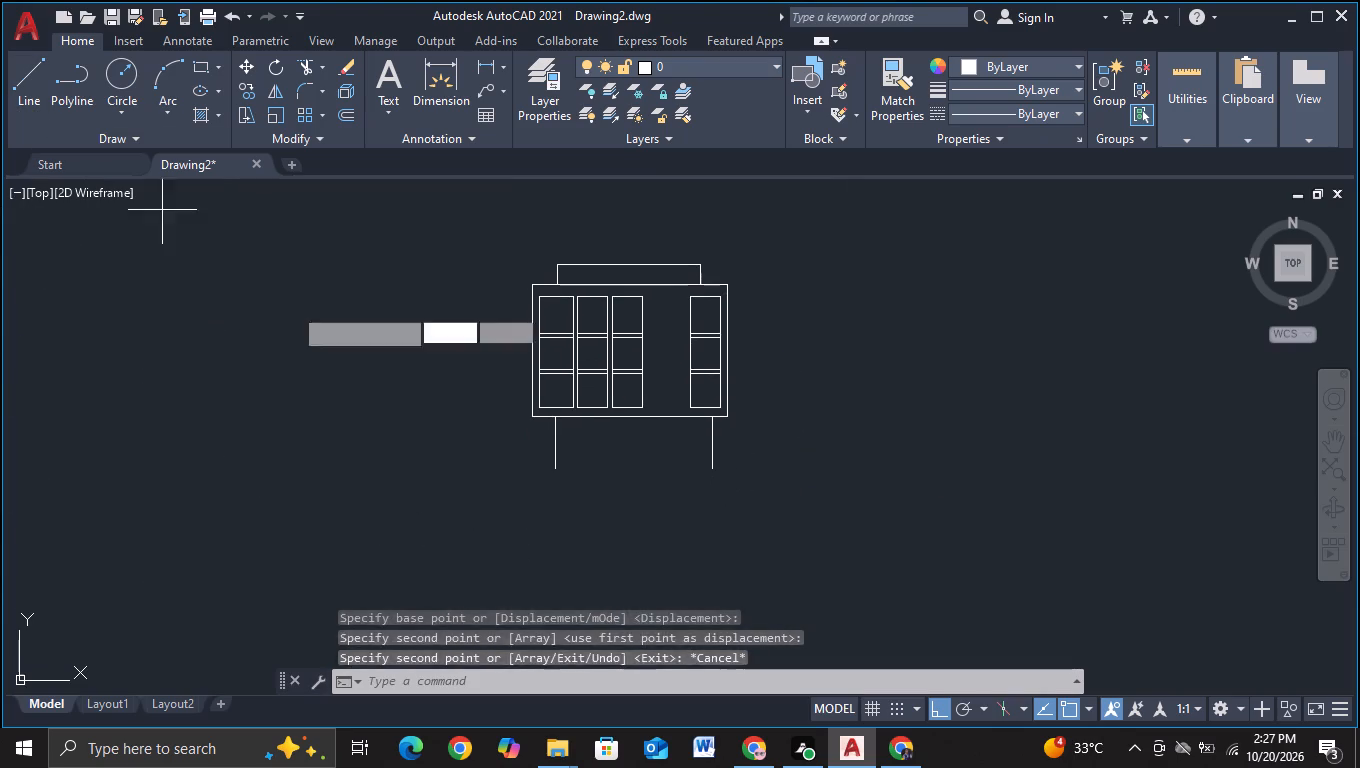
{"action": "scroll", "coordinate": [679, 640], "scroll_direction": "up", "scroll_amount": 2}
{"action": "middle_click_drag", "start_coordinate": [402, 448], "coordinate": [491, 583]}
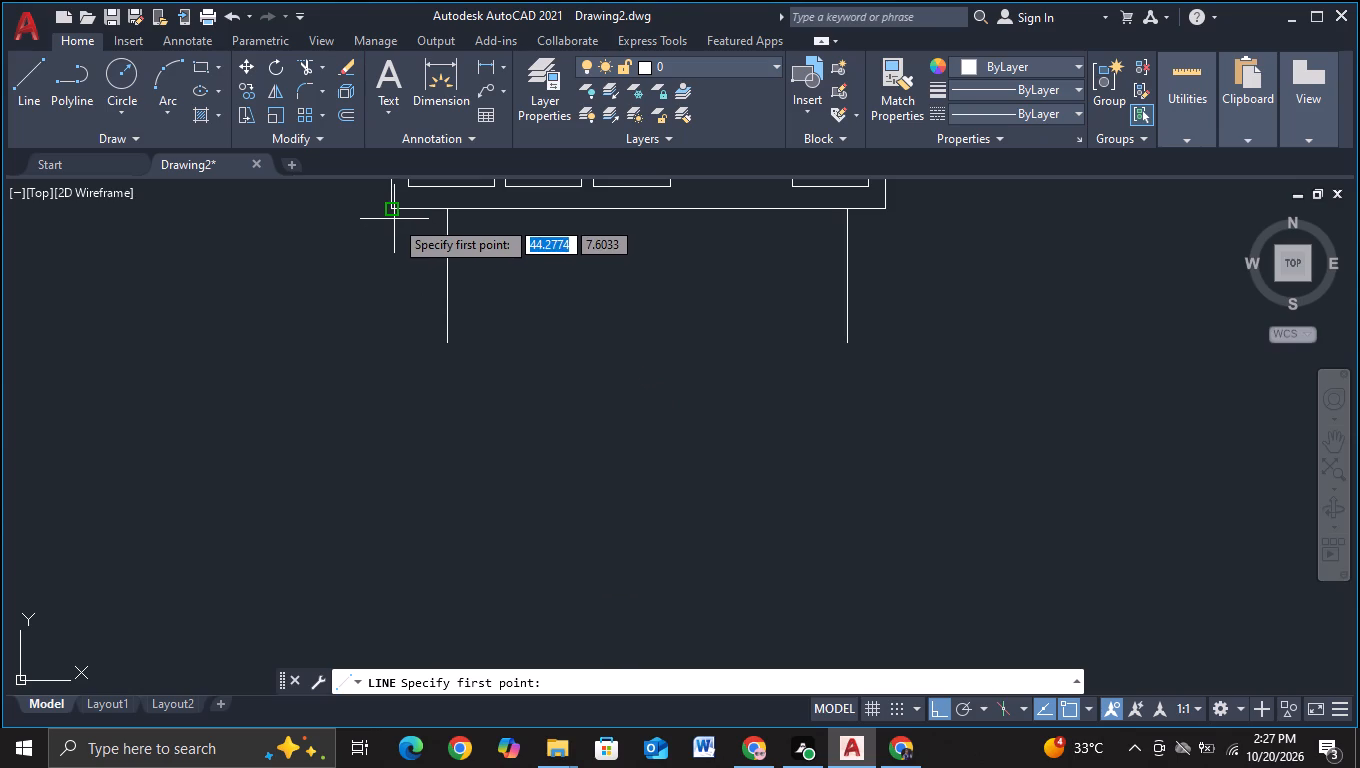
{"action": "key", "text": "F3"}
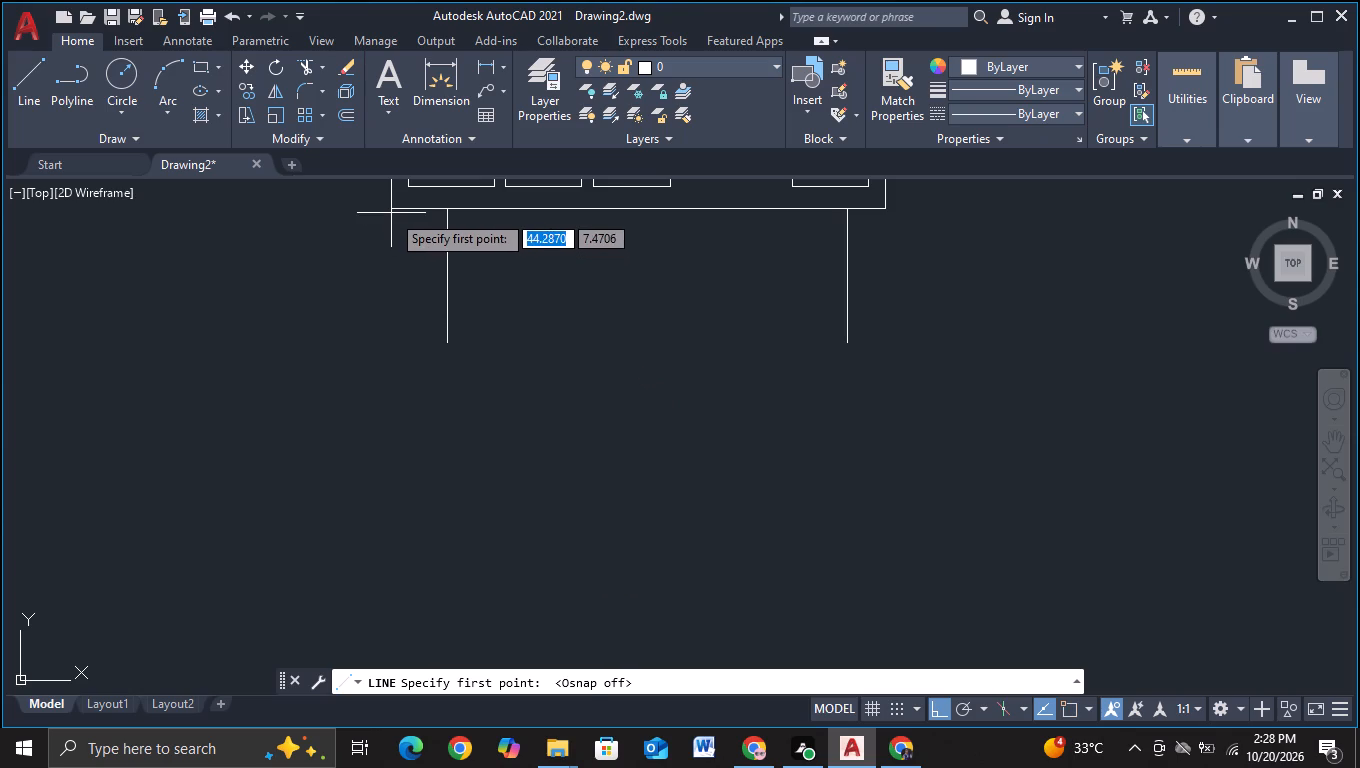
{"action": "key", "text": "F3"}
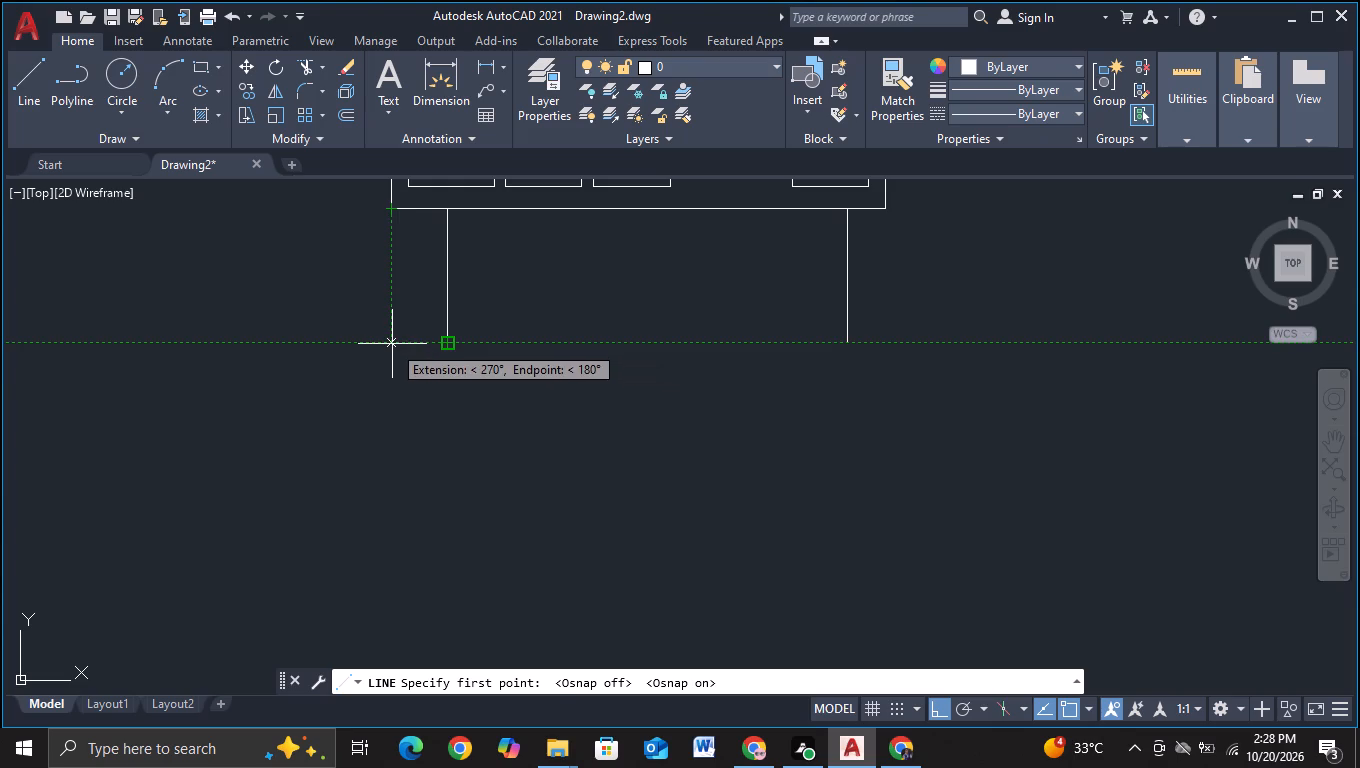
{"action": "left_click", "coordinate": [392, 344]}
{"action": "middle_click_drag", "start_coordinate": [604, 325], "coordinate": [300, 361]}
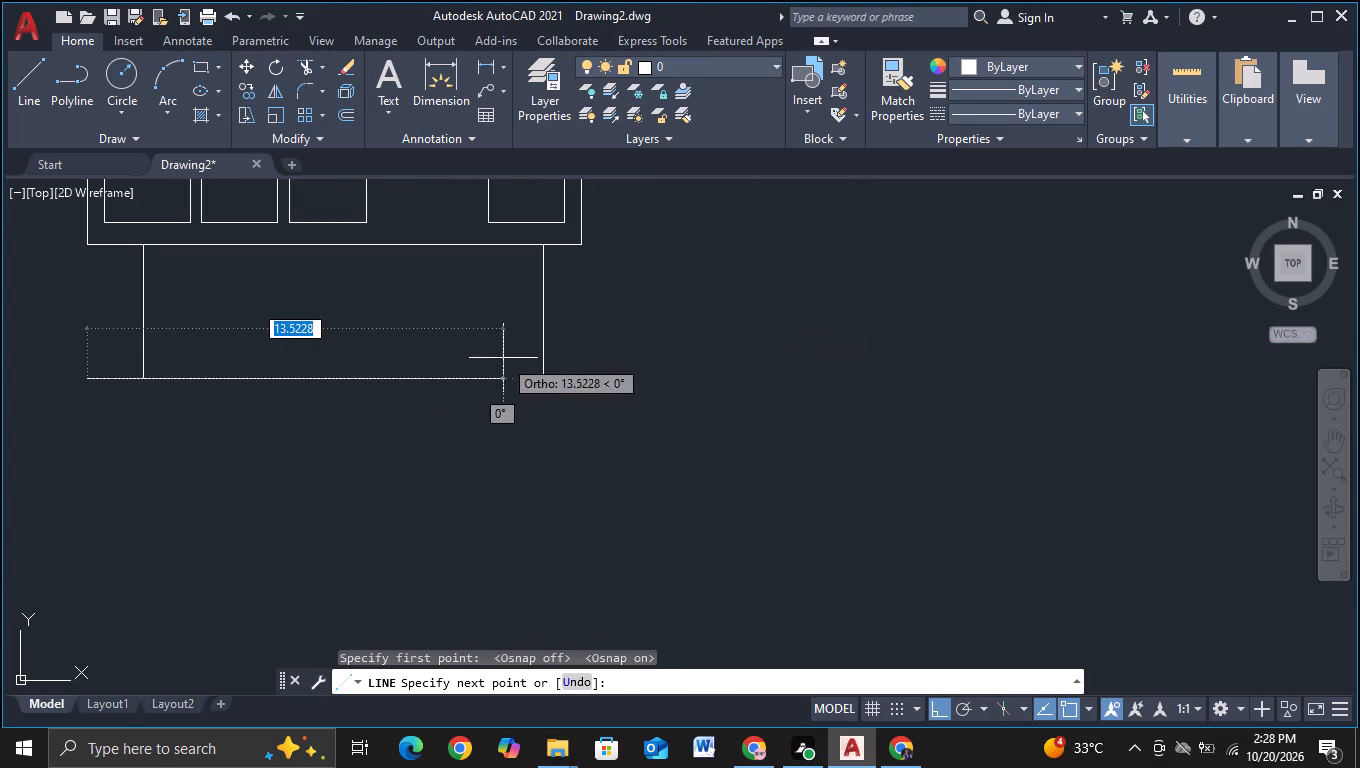
{"action": "left_click", "coordinate": [582, 380]}
{"action": "key", "text": "Escape"}
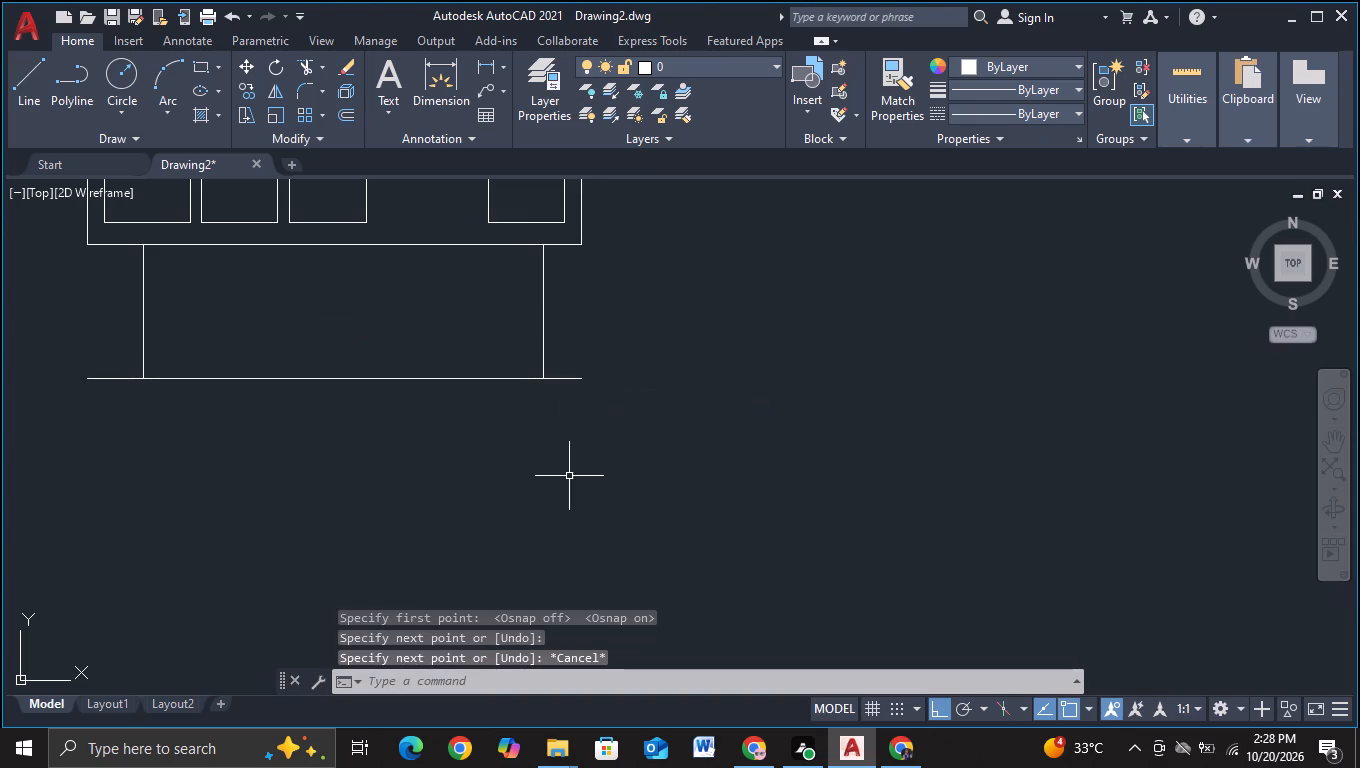
Draw the base rectangle's remaining three sides below the horizontal line with the Line tool, about 4.8 units deep and 16.4 units wide.
{"action": "scroll", "coordinate": [569, 477], "scroll_direction": "down", "scroll_amount": 1}
{"action": "middle_click_drag", "start_coordinate": [568, 483], "coordinate": [663, 392]}
{"action": "left_click", "coordinate": [27, 81]}
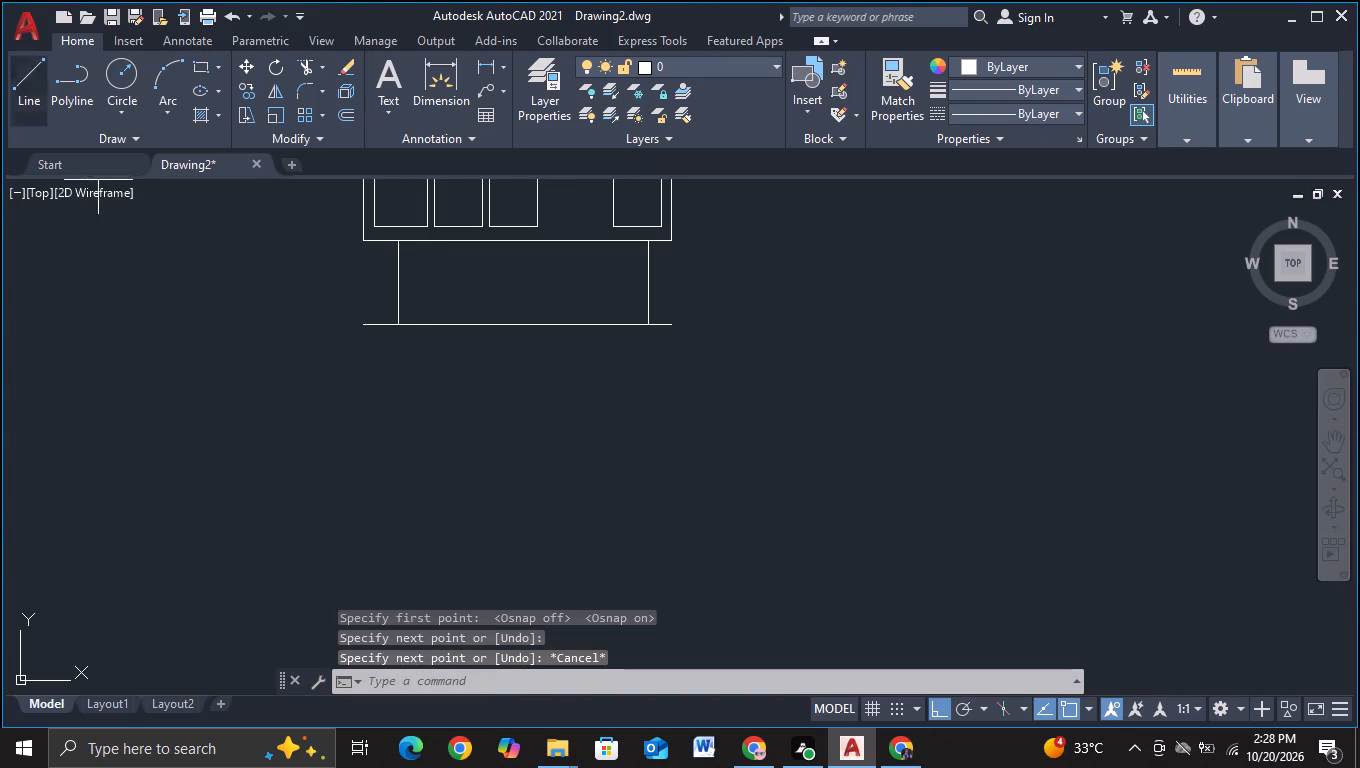
{"action": "scroll", "coordinate": [438, 421], "scroll_direction": "down", "scroll_amount": 2}
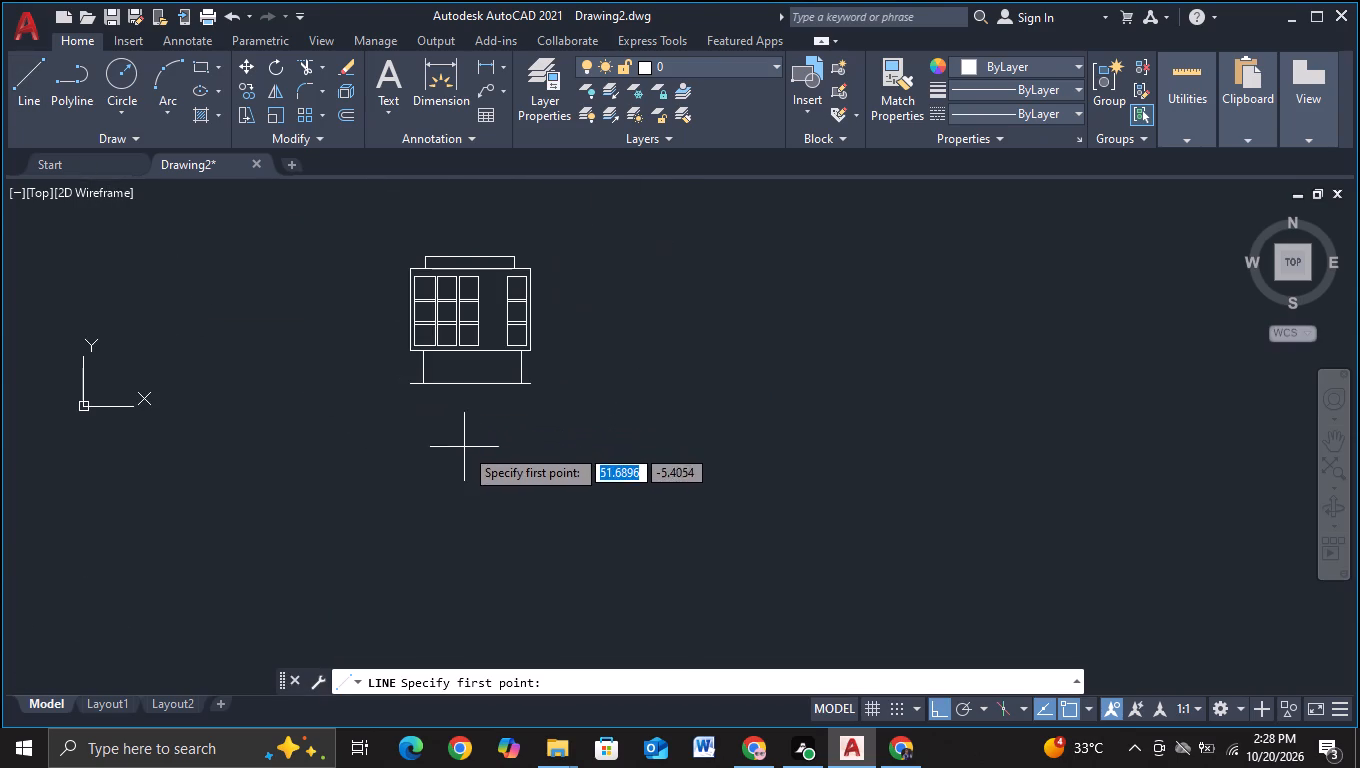
{"action": "middle_click_drag", "start_coordinate": [465, 447], "coordinate": [500, 470]}
{"action": "scroll", "coordinate": [500, 470], "scroll_direction": "up", "scroll_amount": 1}
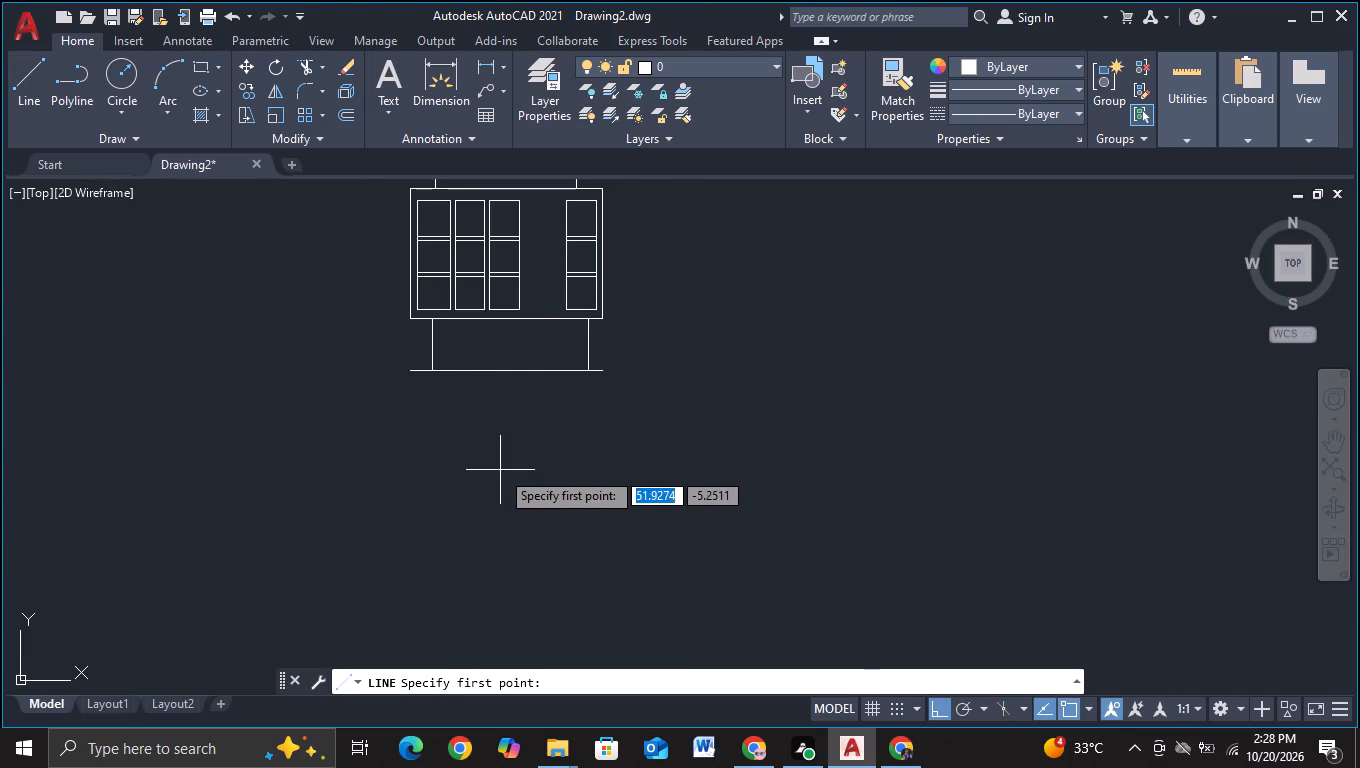
{"action": "middle_click_drag", "start_coordinate": [485, 482], "coordinate": [502, 440]}
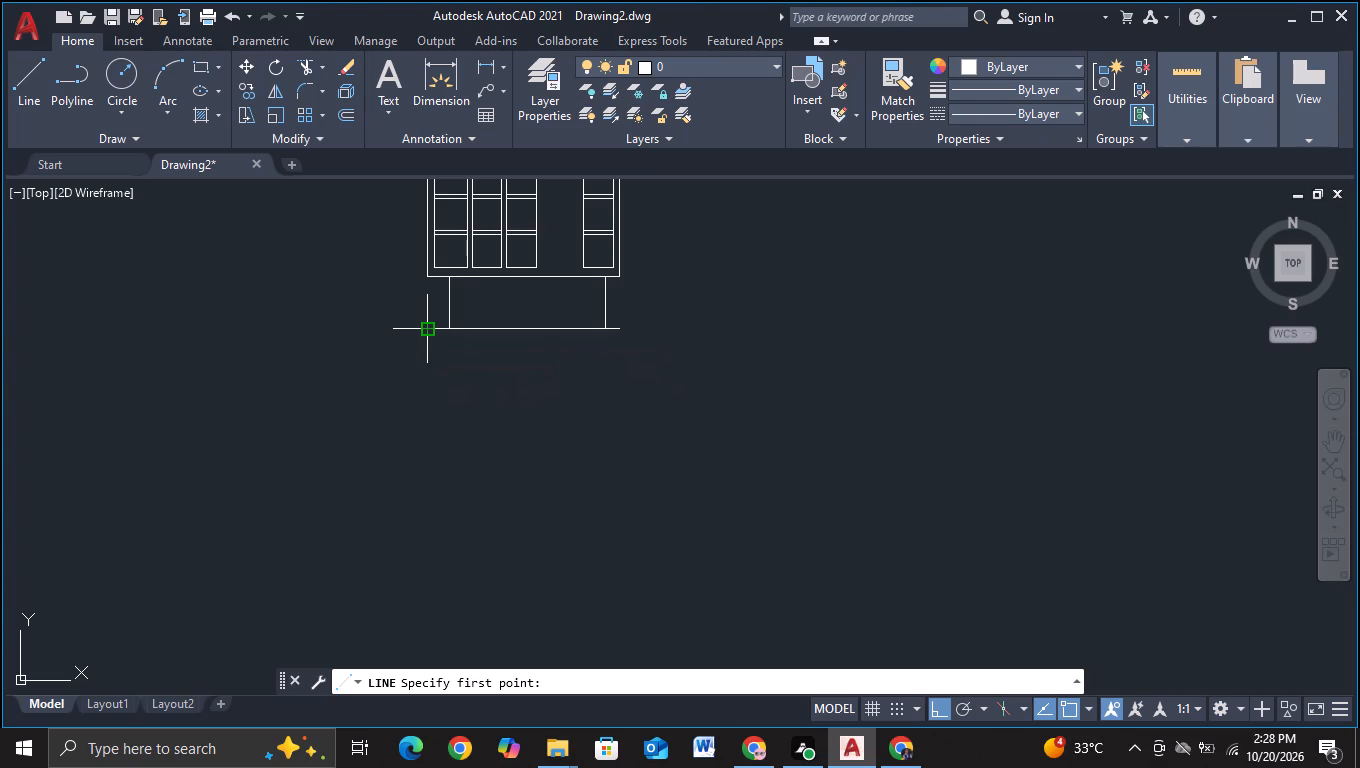
{"action": "left_click", "coordinate": [425, 329]}
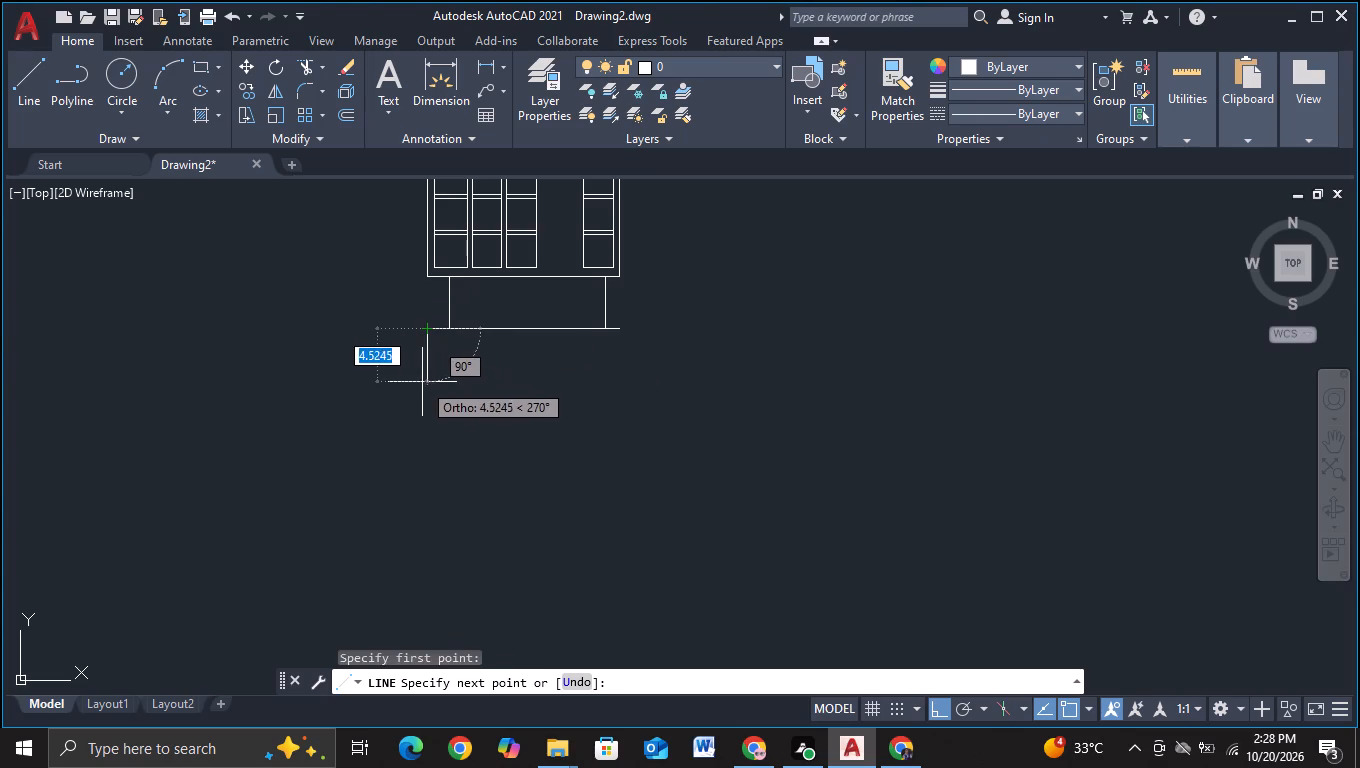
{"action": "scroll", "coordinate": [425, 406], "scroll_direction": "down", "scroll_amount": 1}
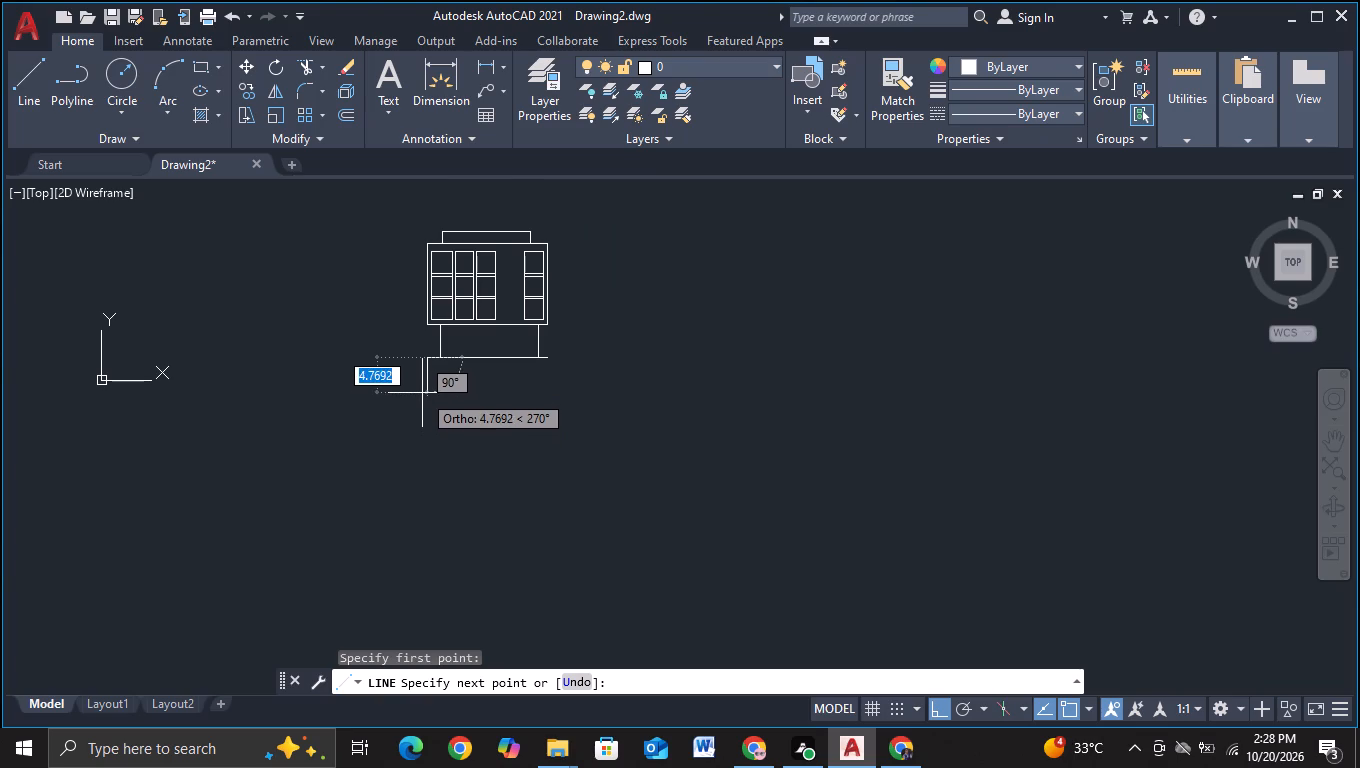
{"action": "left_click", "coordinate": [422, 393]}
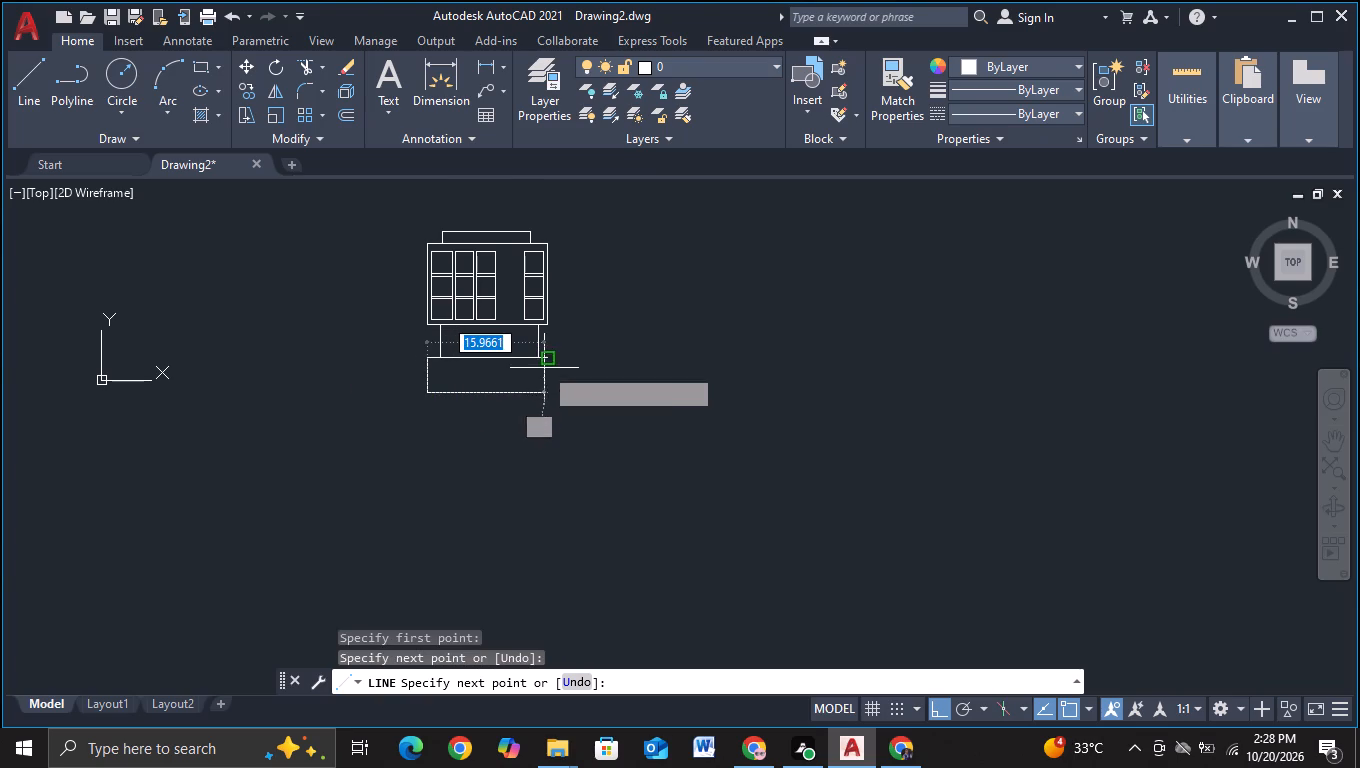
{"action": "scroll", "coordinate": [545, 393], "scroll_direction": "up", "scroll_amount": 1}
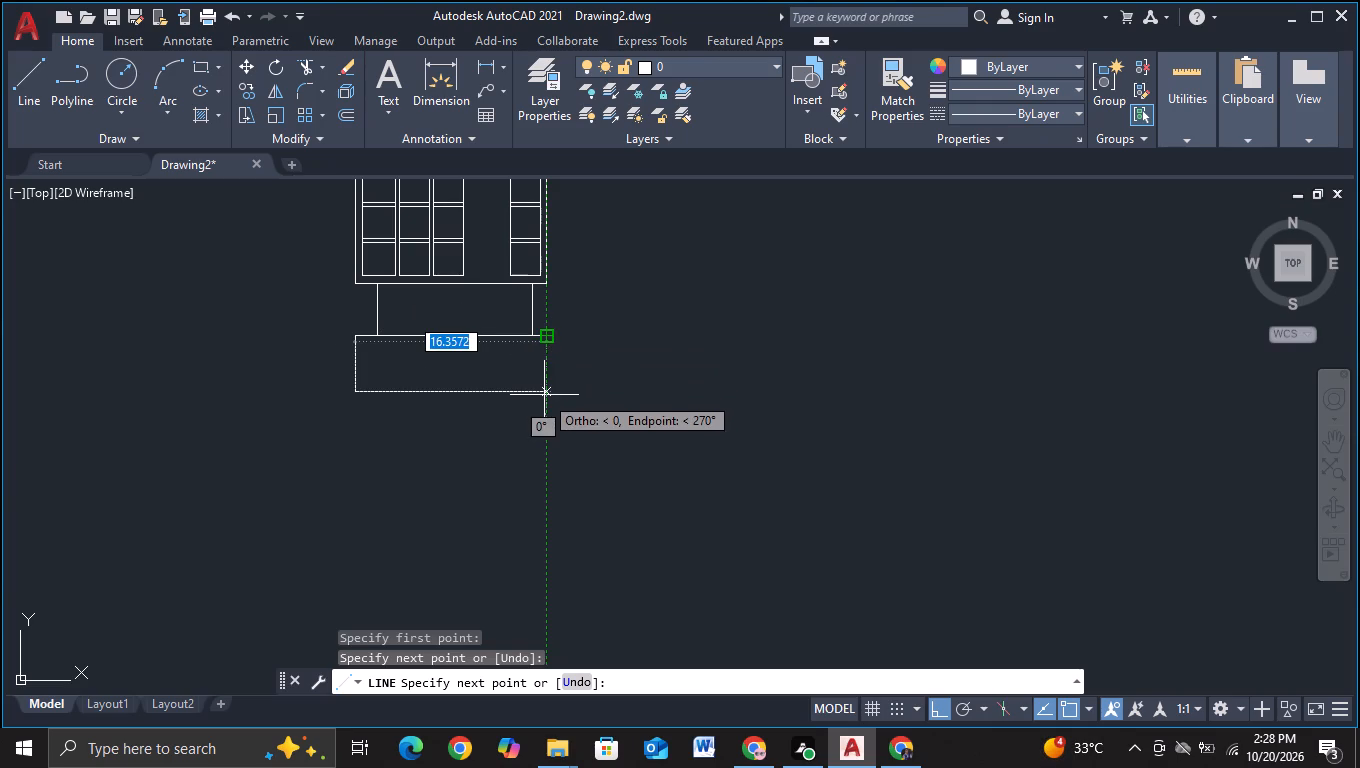
{"action": "left_click", "coordinate": [545, 392]}
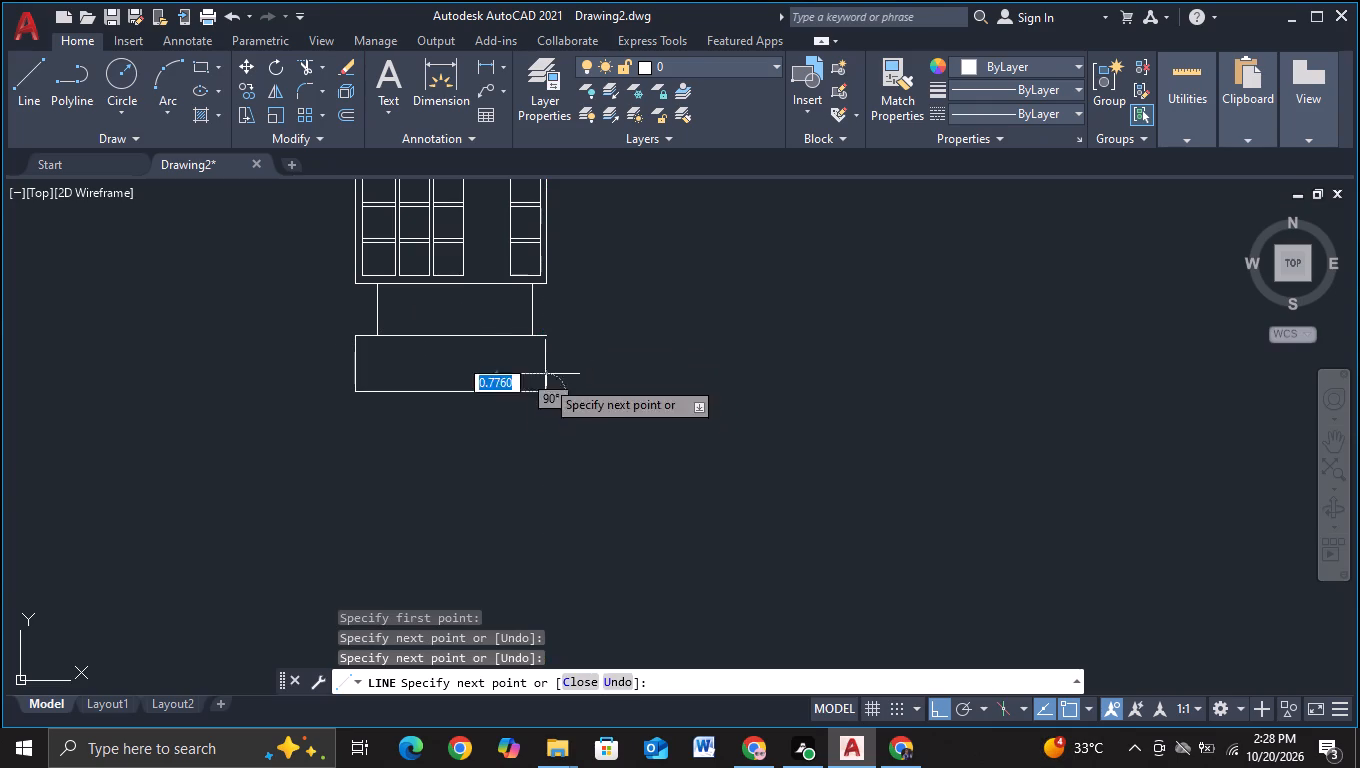
{"action": "left_click", "coordinate": [544, 342]}
{"action": "key", "text": "Escape"}
Draw a horizontal line about 19.3 units long, starting just inside the base rectangle's left edge near its top and running left.
{"action": "middle_click_drag", "start_coordinate": [507, 443], "coordinate": [574, 435]}
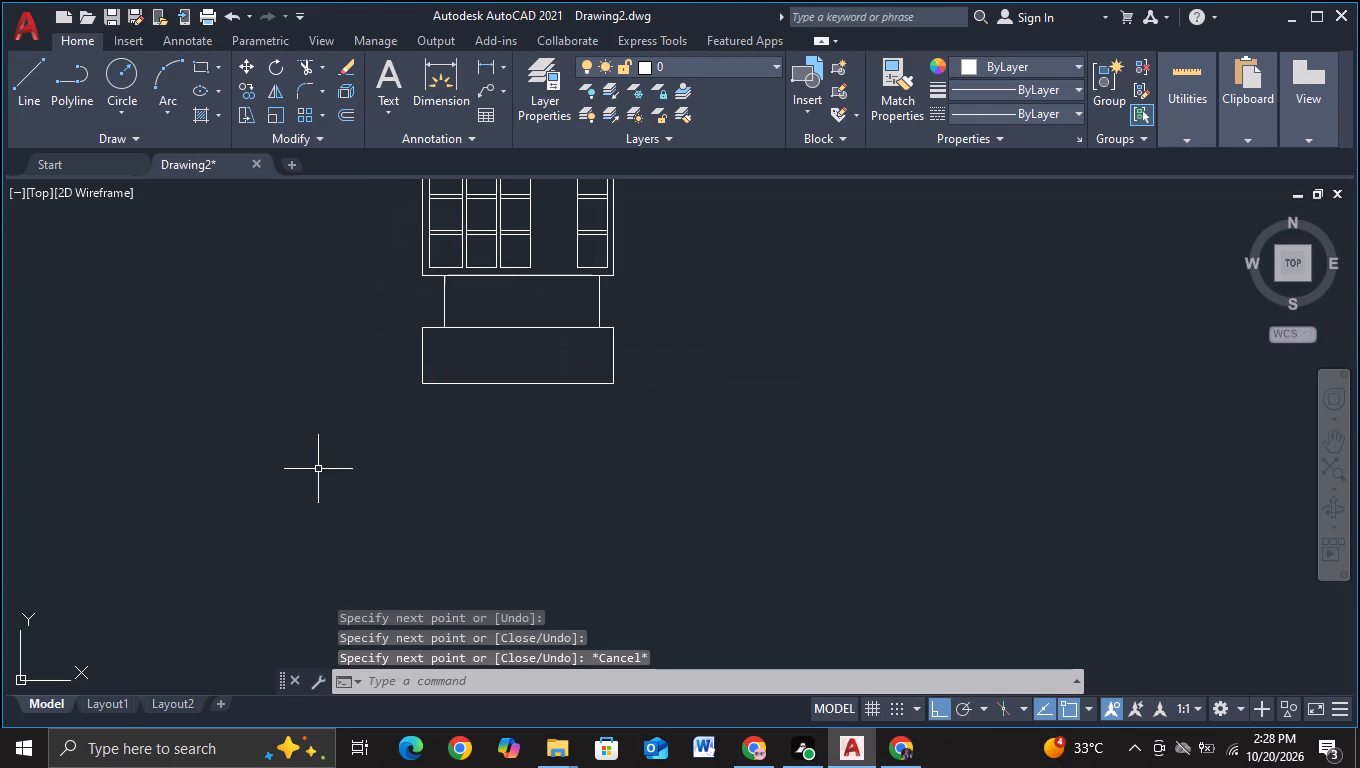
{"action": "left_click", "coordinate": [26, 108]}
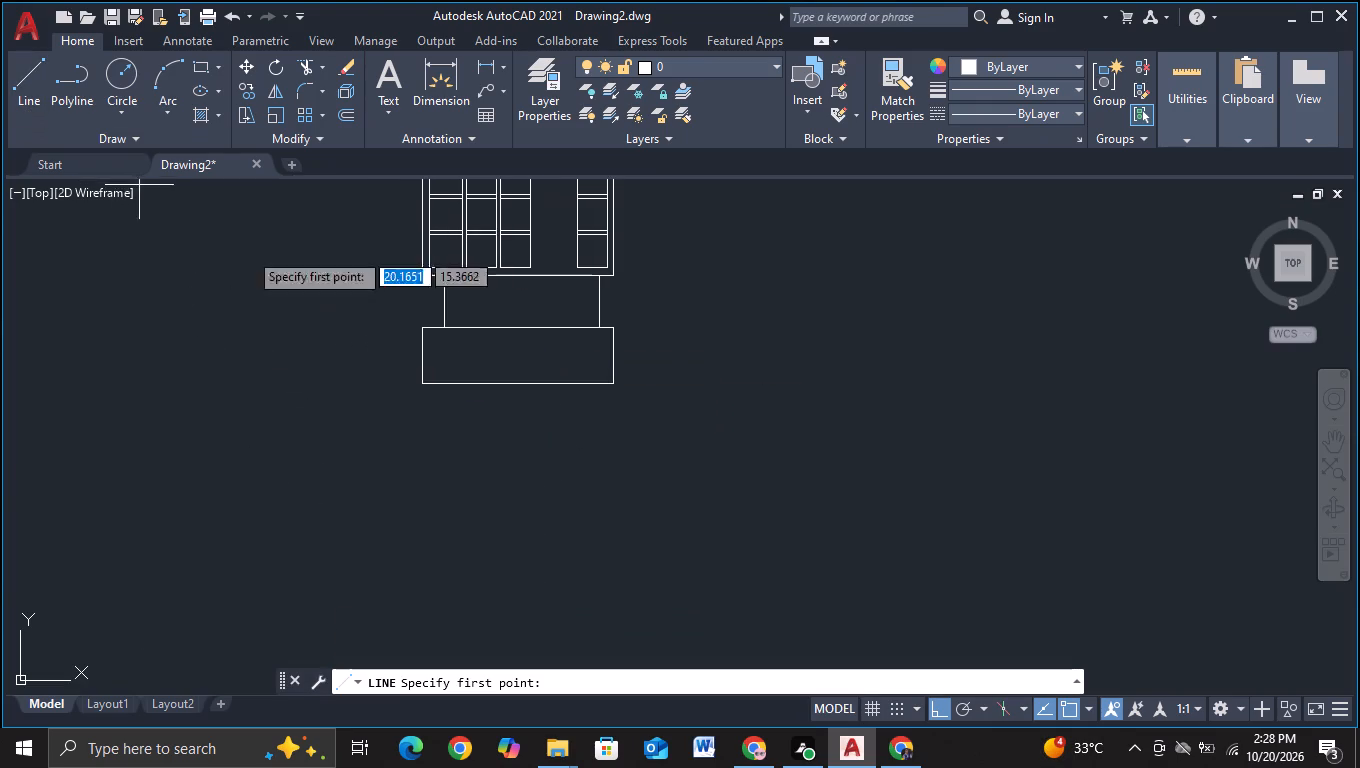
{"action": "scroll", "coordinate": [477, 426], "scroll_direction": "up", "scroll_amount": 1}
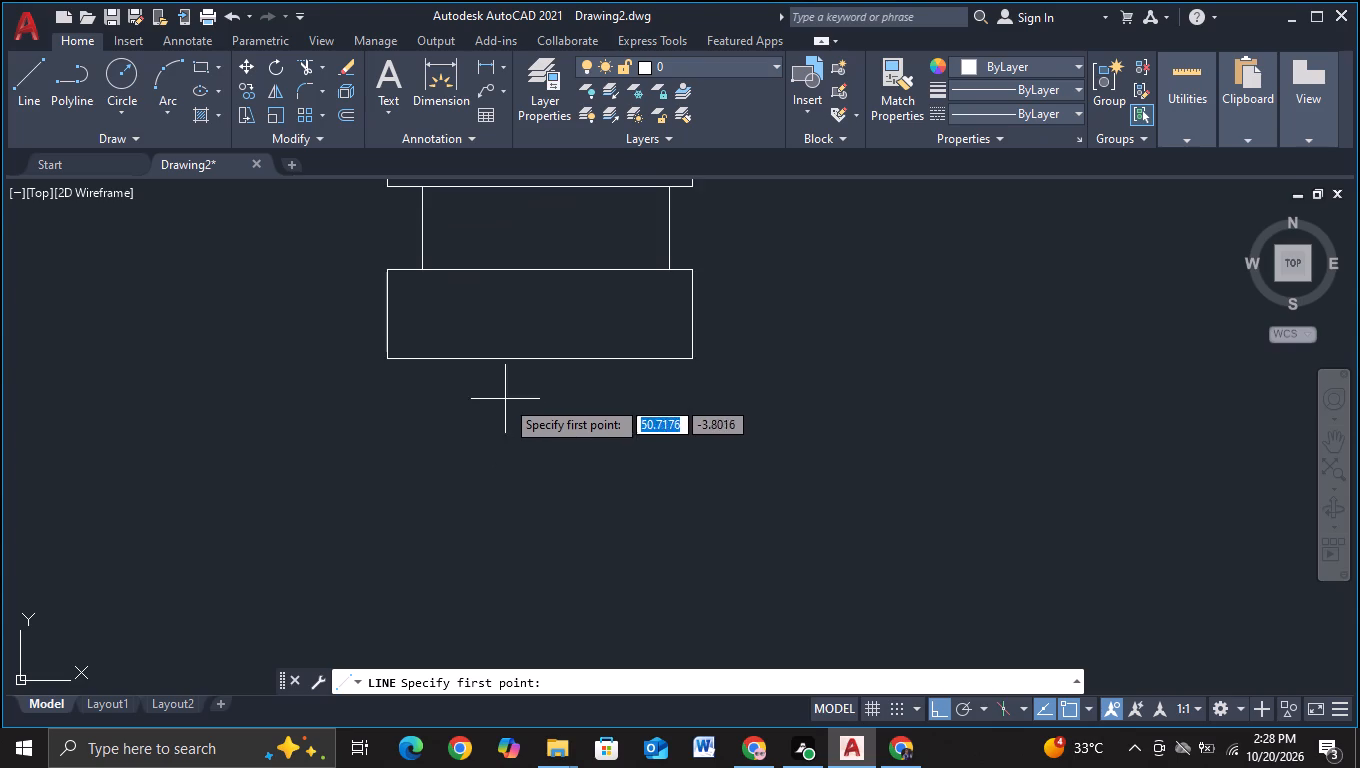
{"action": "middle_click_drag", "start_coordinate": [371, 381], "coordinate": [488, 460]}
{"action": "scroll", "coordinate": [480, 380], "scroll_direction": "up", "scroll_amount": 3}
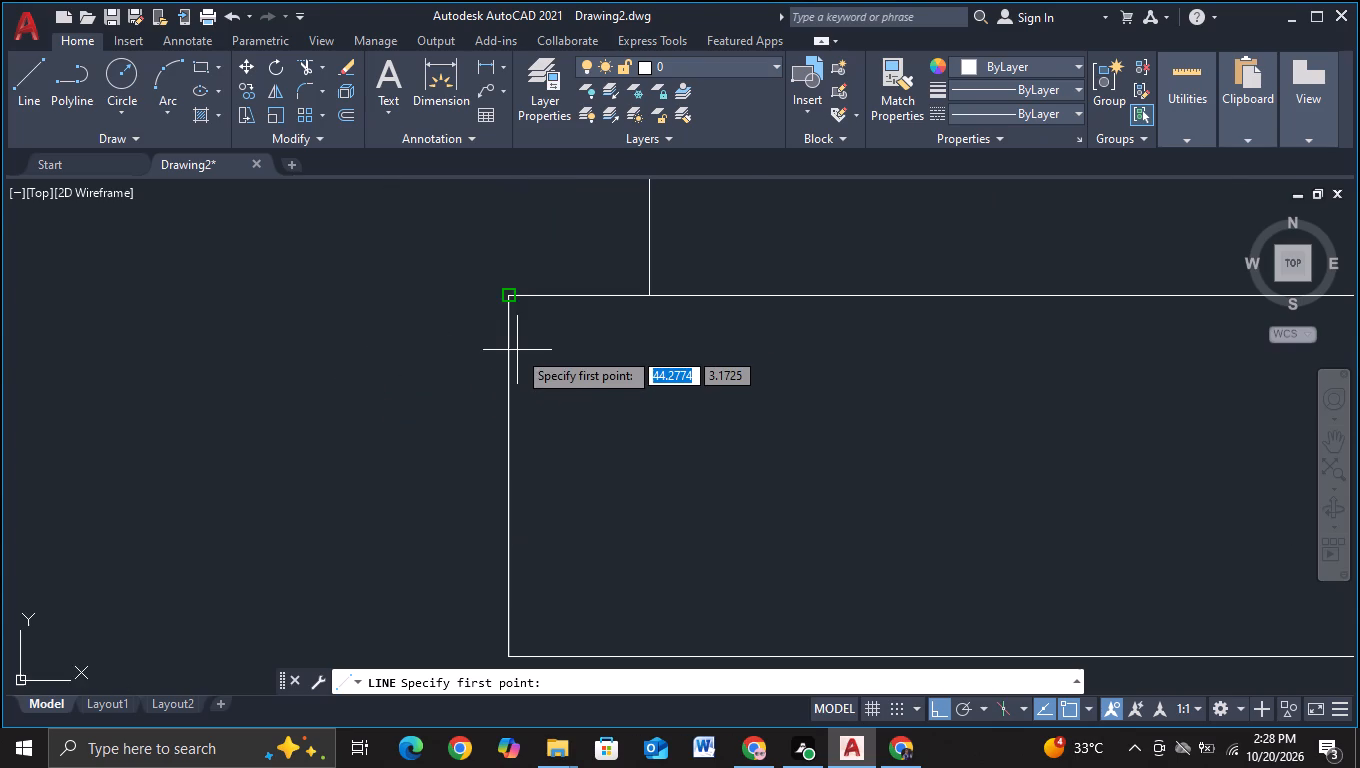
{"action": "key", "text": "F3"}
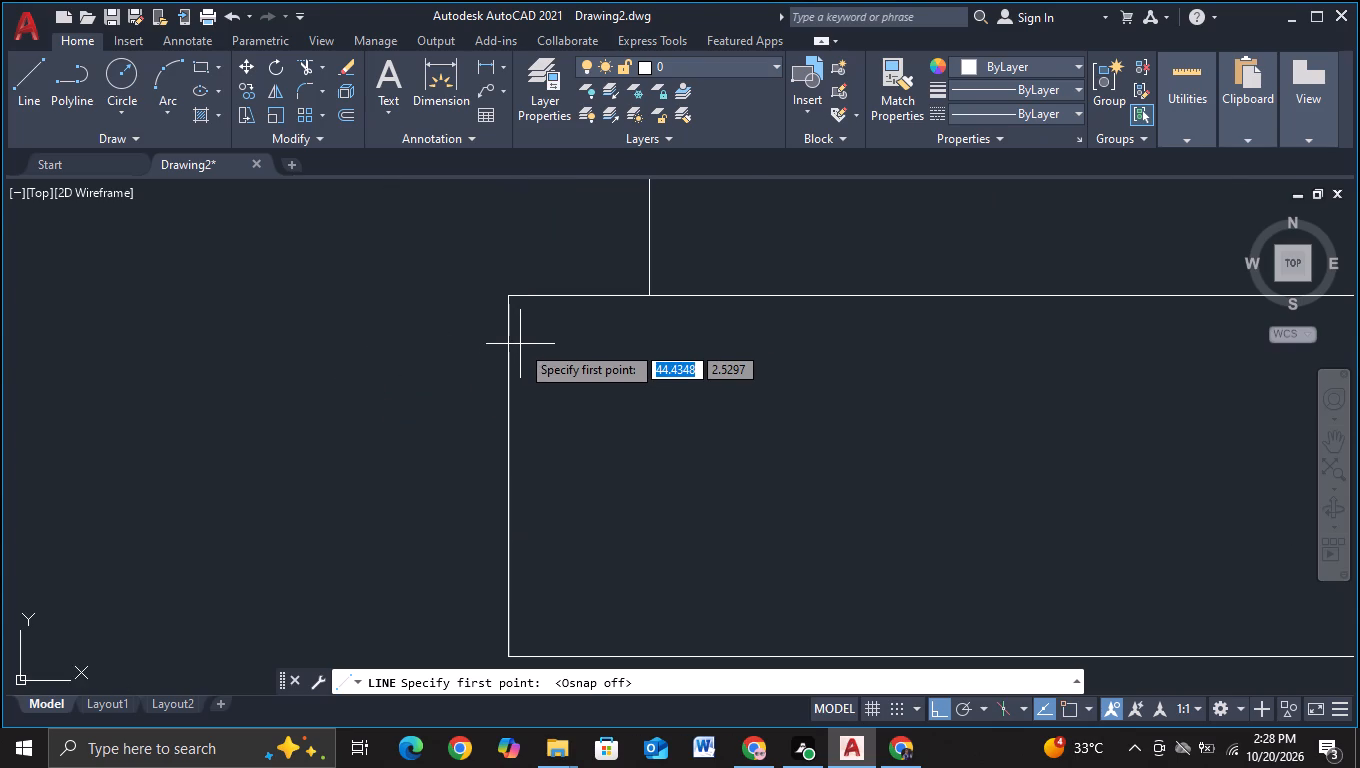
{"action": "left_click", "coordinate": [35, 94]}
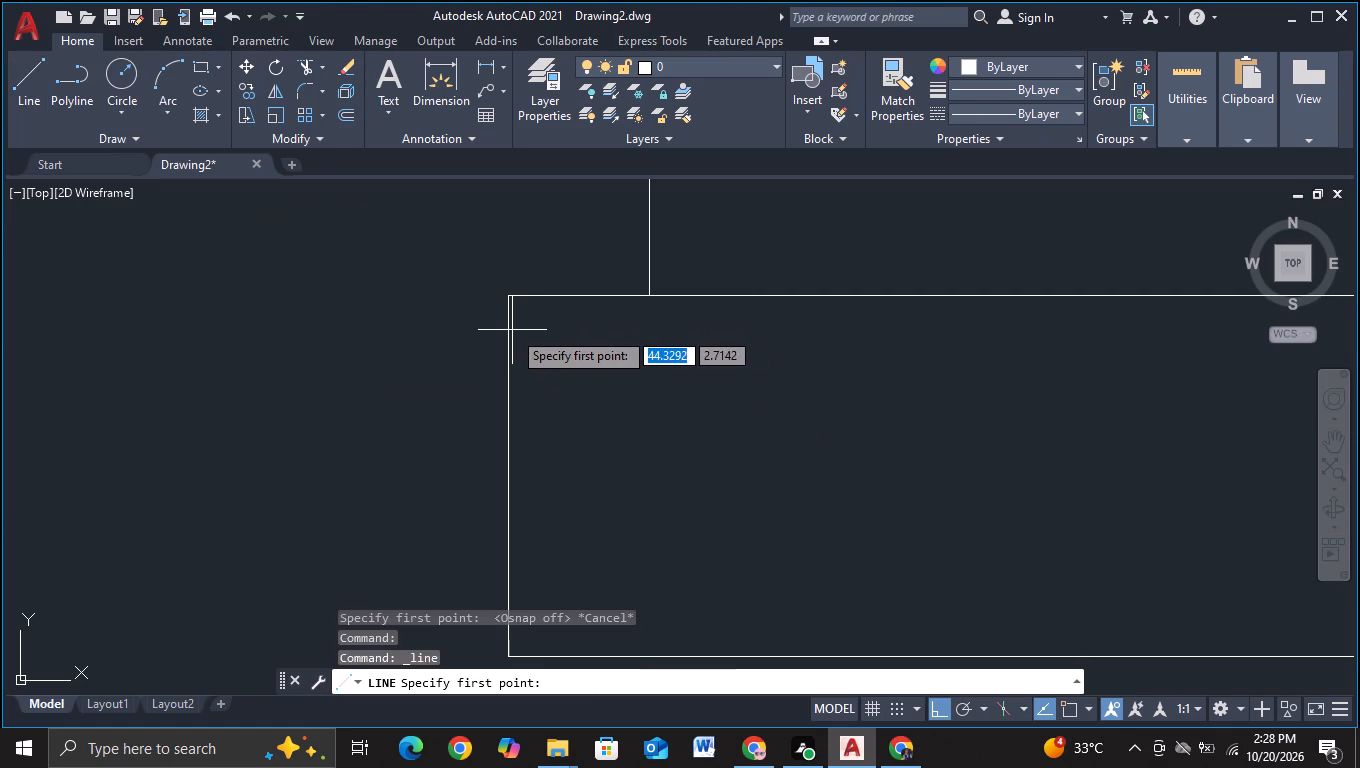
{"action": "left_click", "coordinate": [512, 329]}
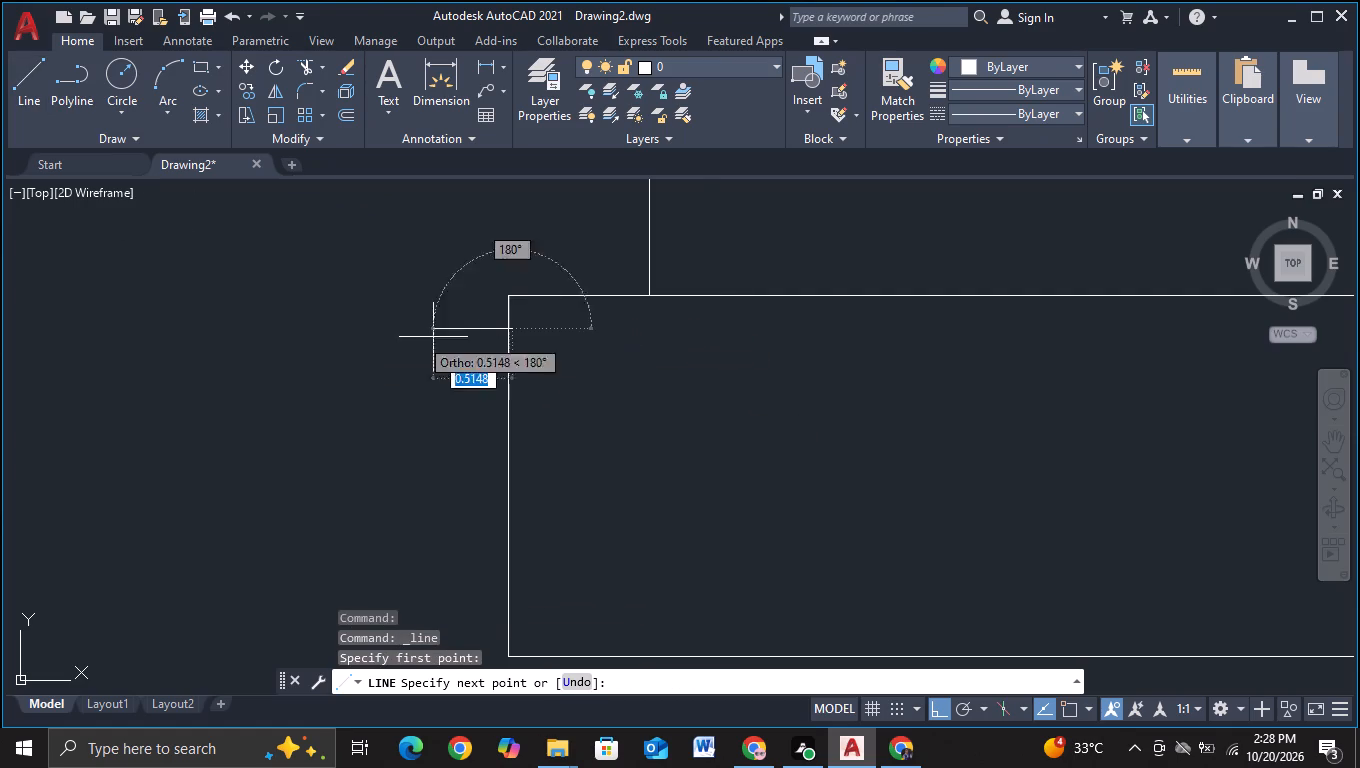
{"action": "scroll", "coordinate": [287, 345], "scroll_direction": "down", "scroll_amount": 2}
{"action": "middle_click_drag", "start_coordinate": [294, 357], "coordinate": [986, 399]}
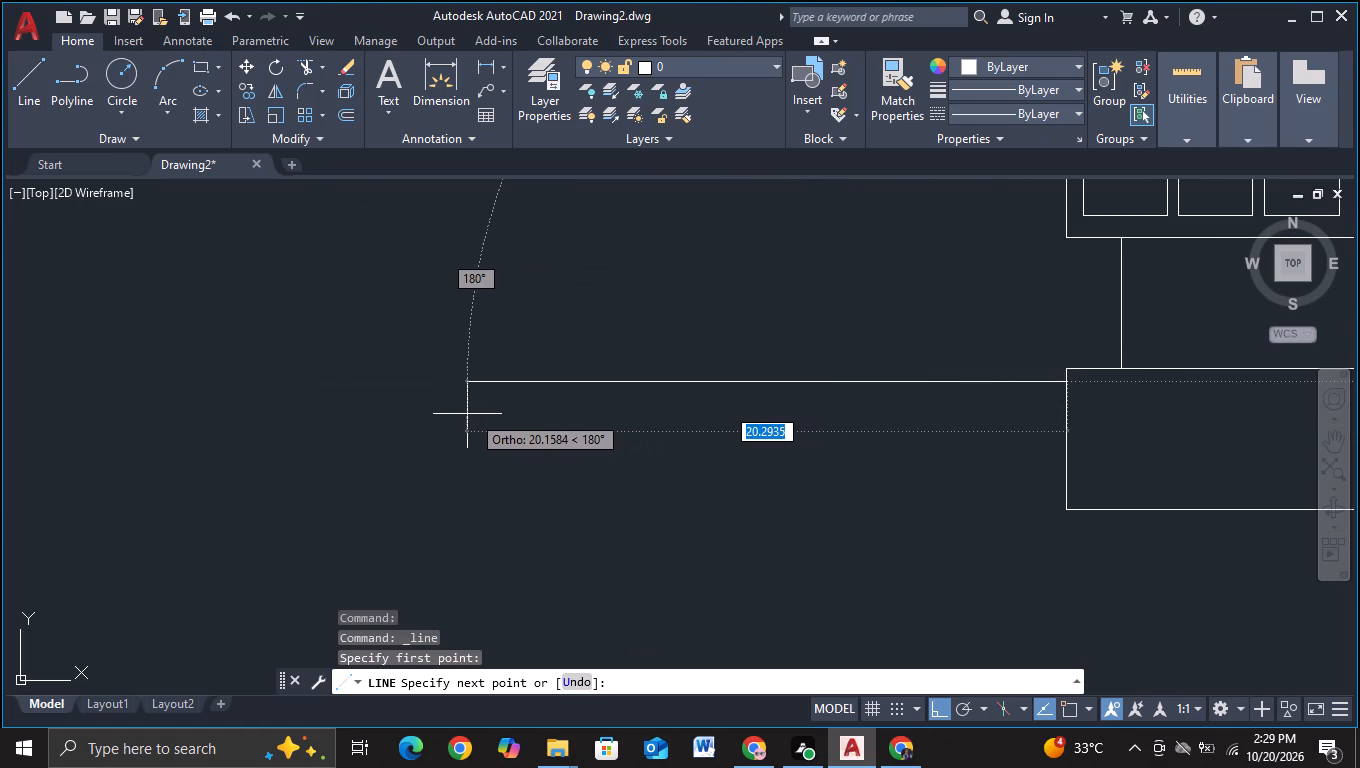
{"action": "left_click", "coordinate": [496, 403]}
{"action": "key", "text": "Escape"}
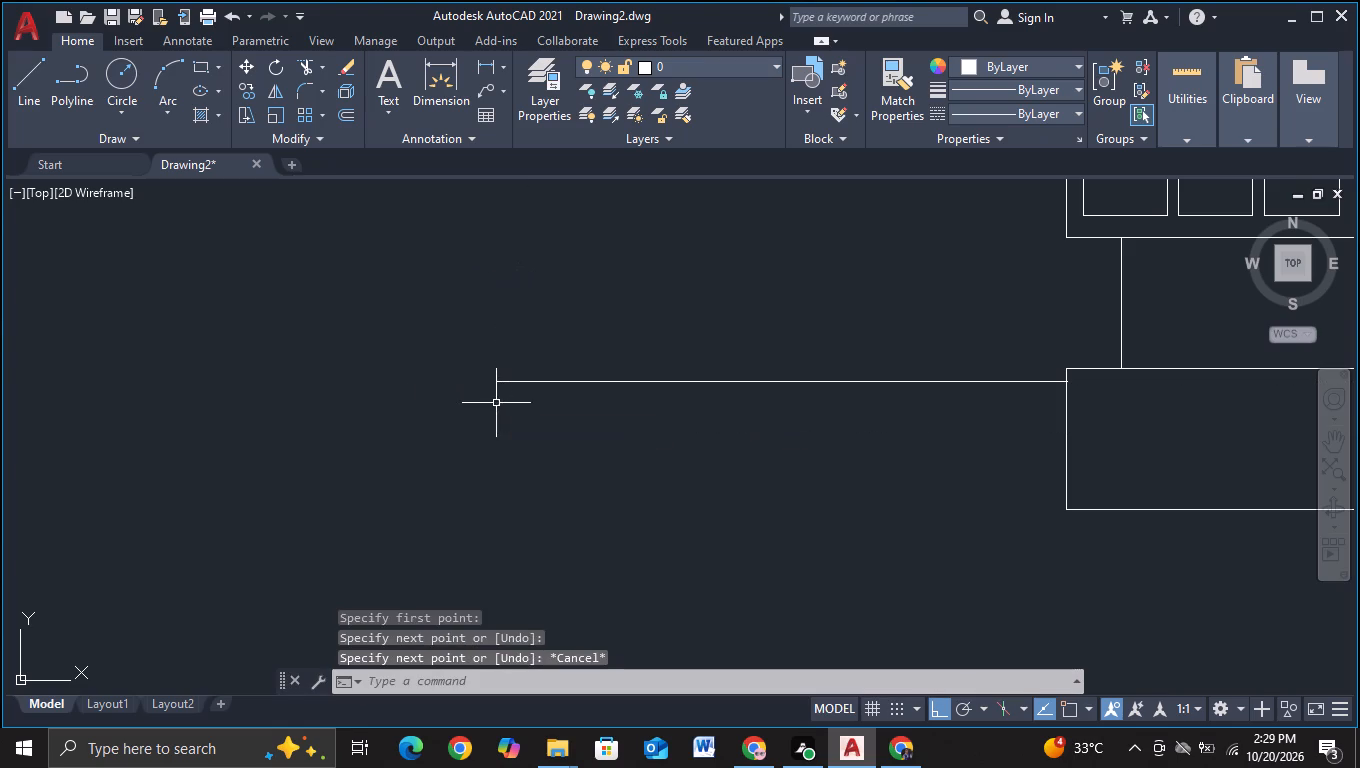
Draw a second horizontal line about 19.4 units to the left from just inside the base rectangle's lower-left corner, ending level with the upper line's end.
{"action": "left_click", "coordinate": [13, 106]}
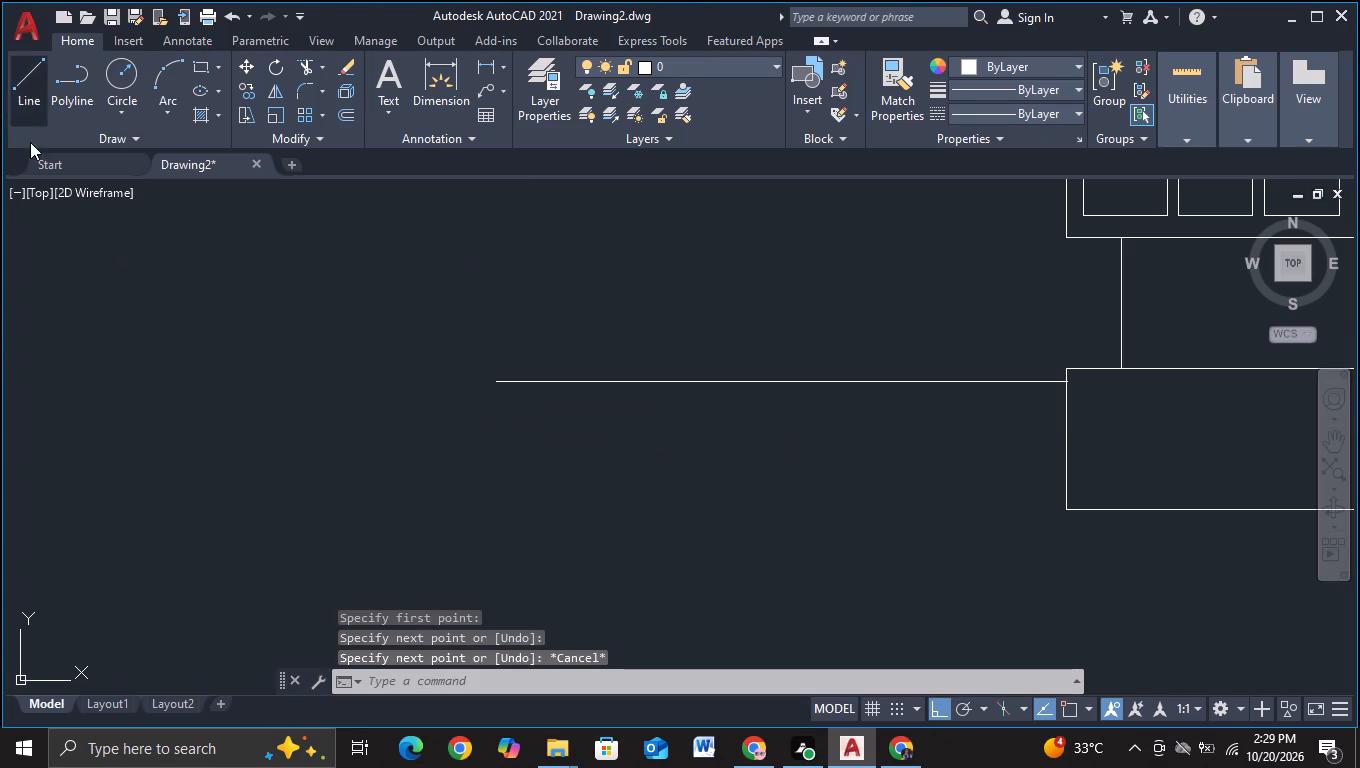
{"action": "middle_click_drag", "start_coordinate": [398, 486], "coordinate": [0, 419]}
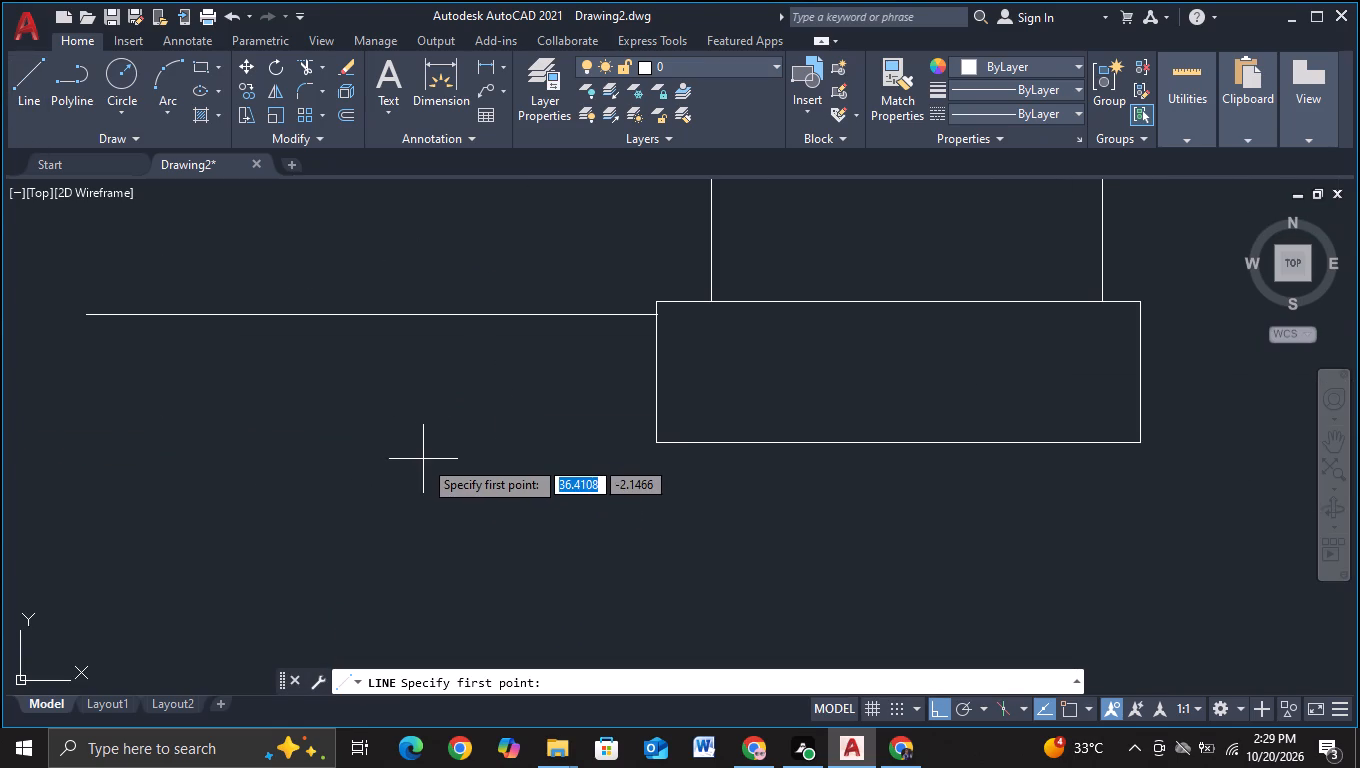
{"action": "scroll", "coordinate": [423, 459], "scroll_direction": "up", "scroll_amount": 1}
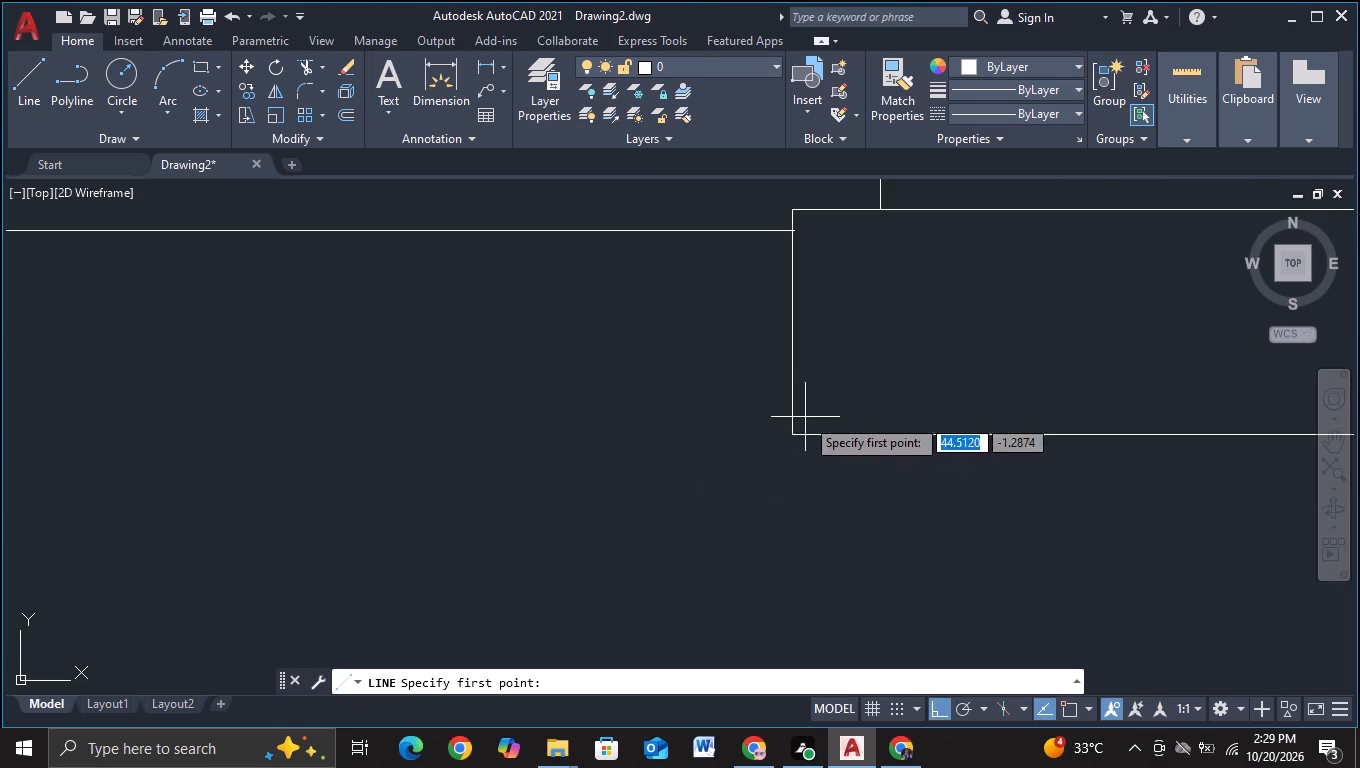
{"action": "left_click", "coordinate": [798, 419]}
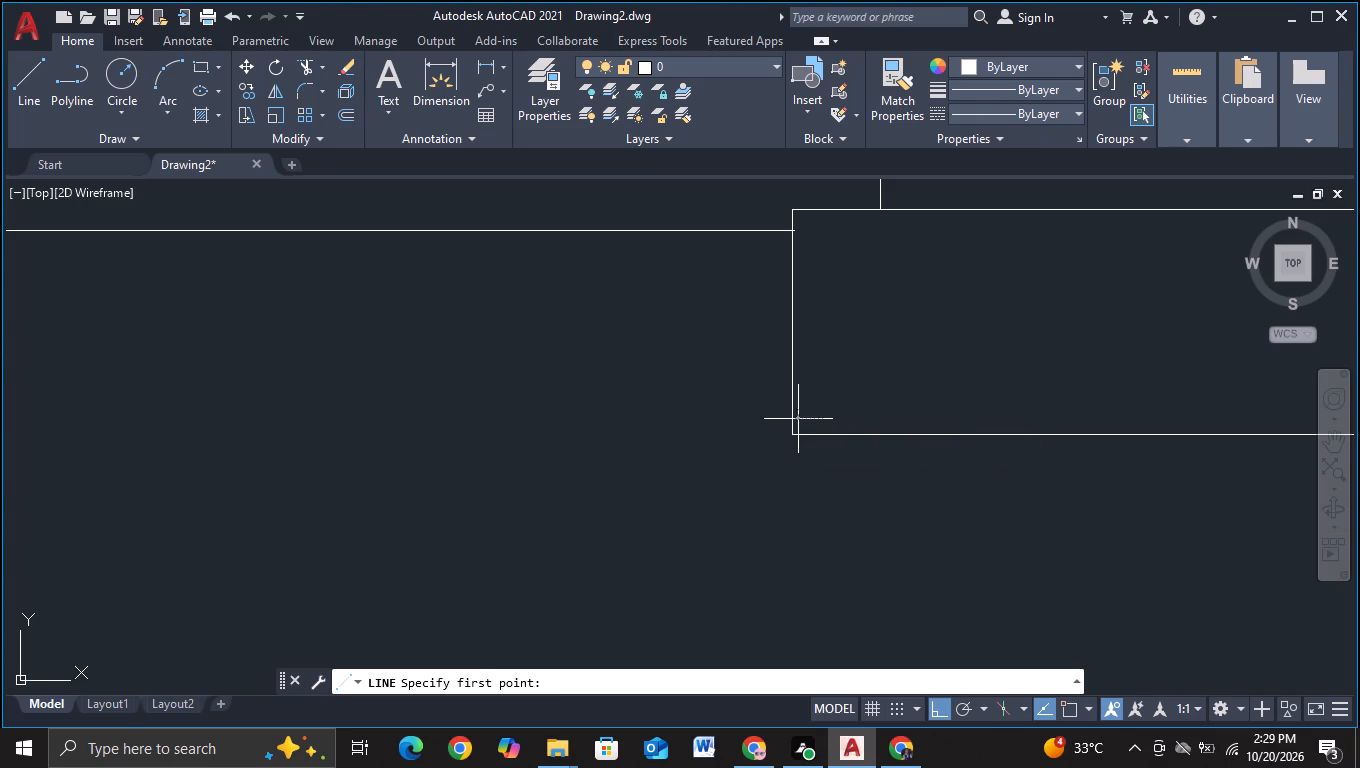
{"action": "middle_click_drag", "start_coordinate": [228, 420], "coordinate": [777, 470]}
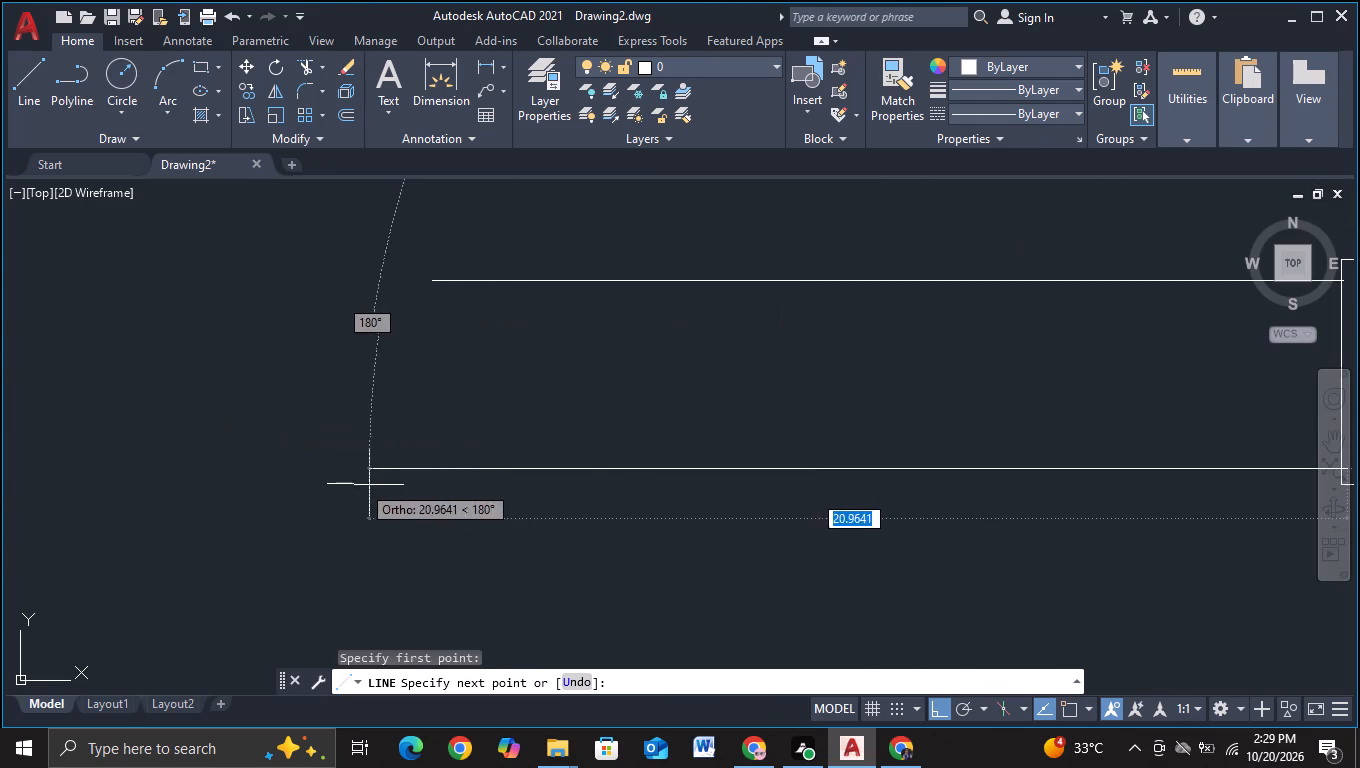
{"action": "key", "text": "F3"}
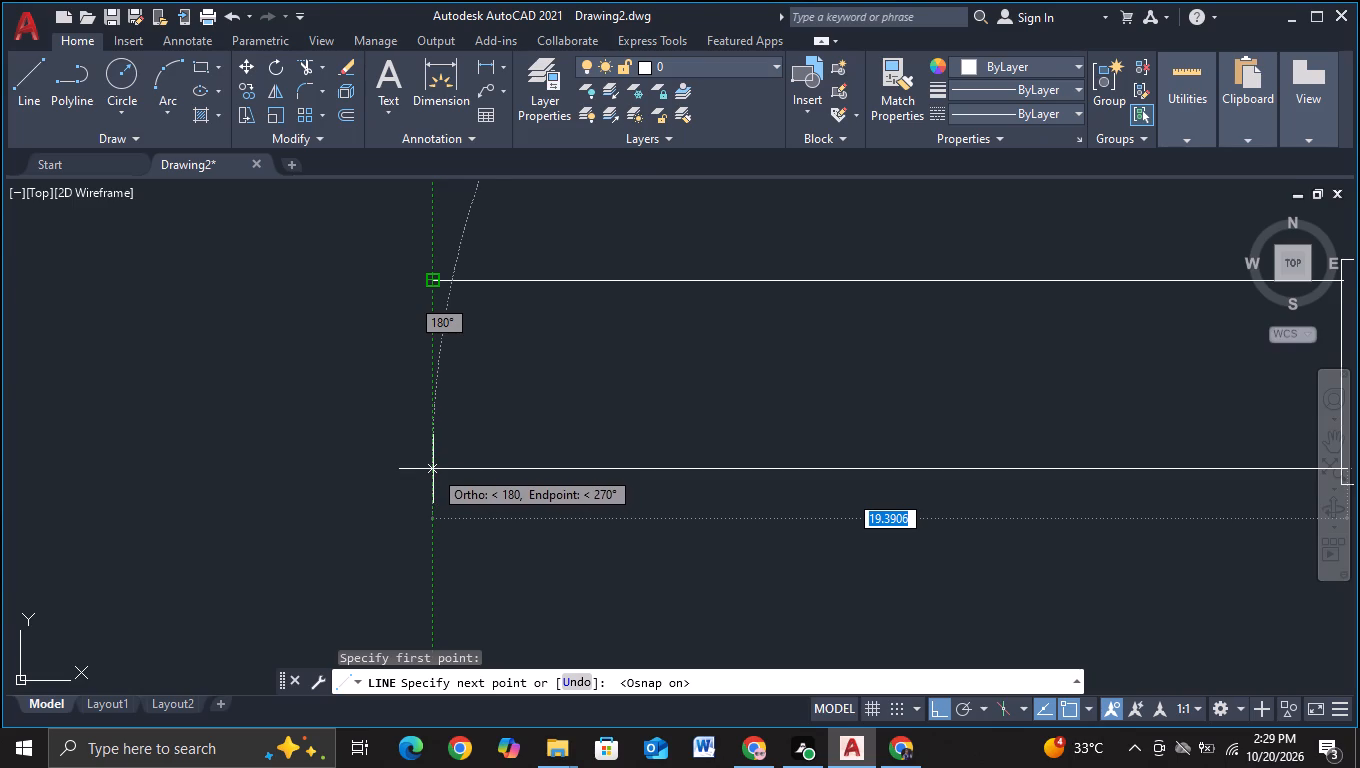
{"action": "left_click", "coordinate": [433, 469]}
{"action": "key", "text": "Escape"}
Trim the short ends of both horizontal extension lines that protrude inside the base rectangle's left edge.
{"action": "scroll", "coordinate": [454, 493], "scroll_direction": "down", "scroll_amount": 1}
{"action": "middle_click_drag", "start_coordinate": [456, 506], "coordinate": [319, 482]}
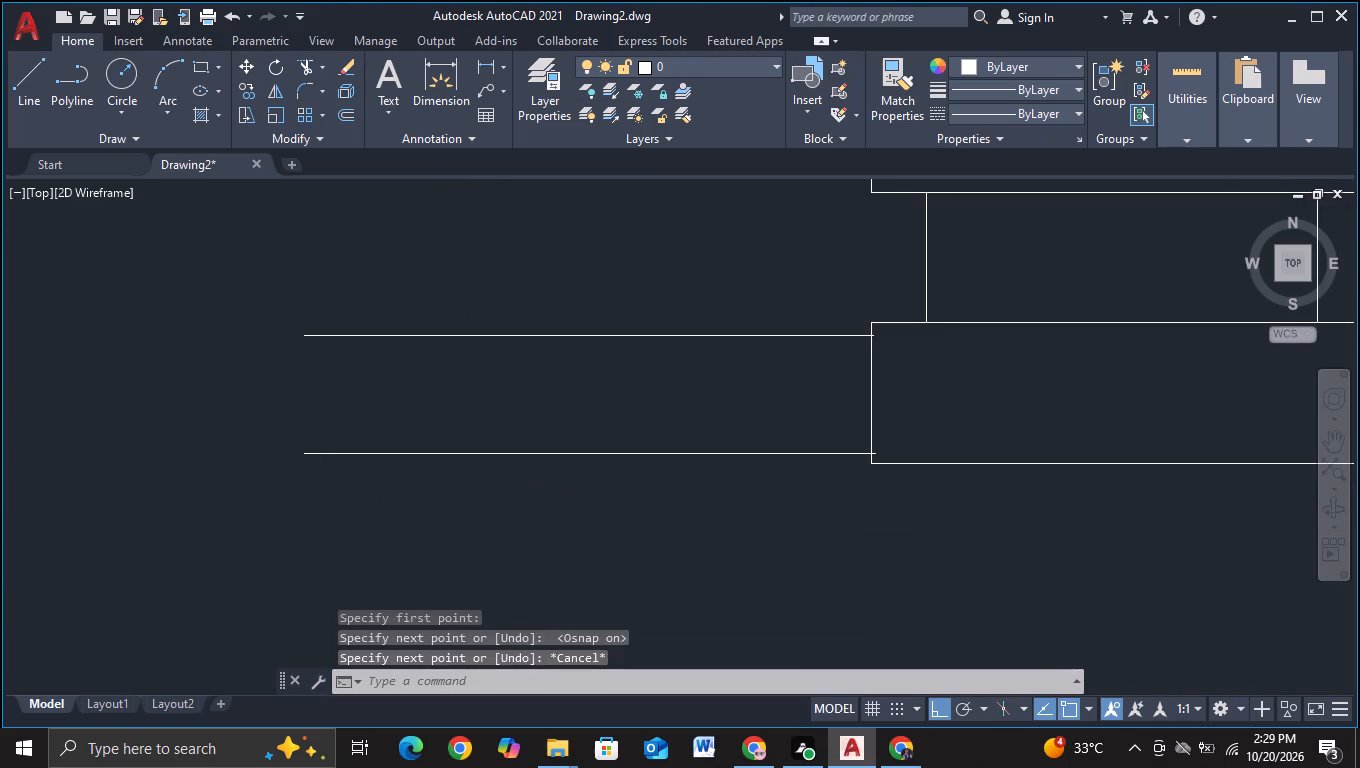
{"action": "left_click", "coordinate": [309, 71]}
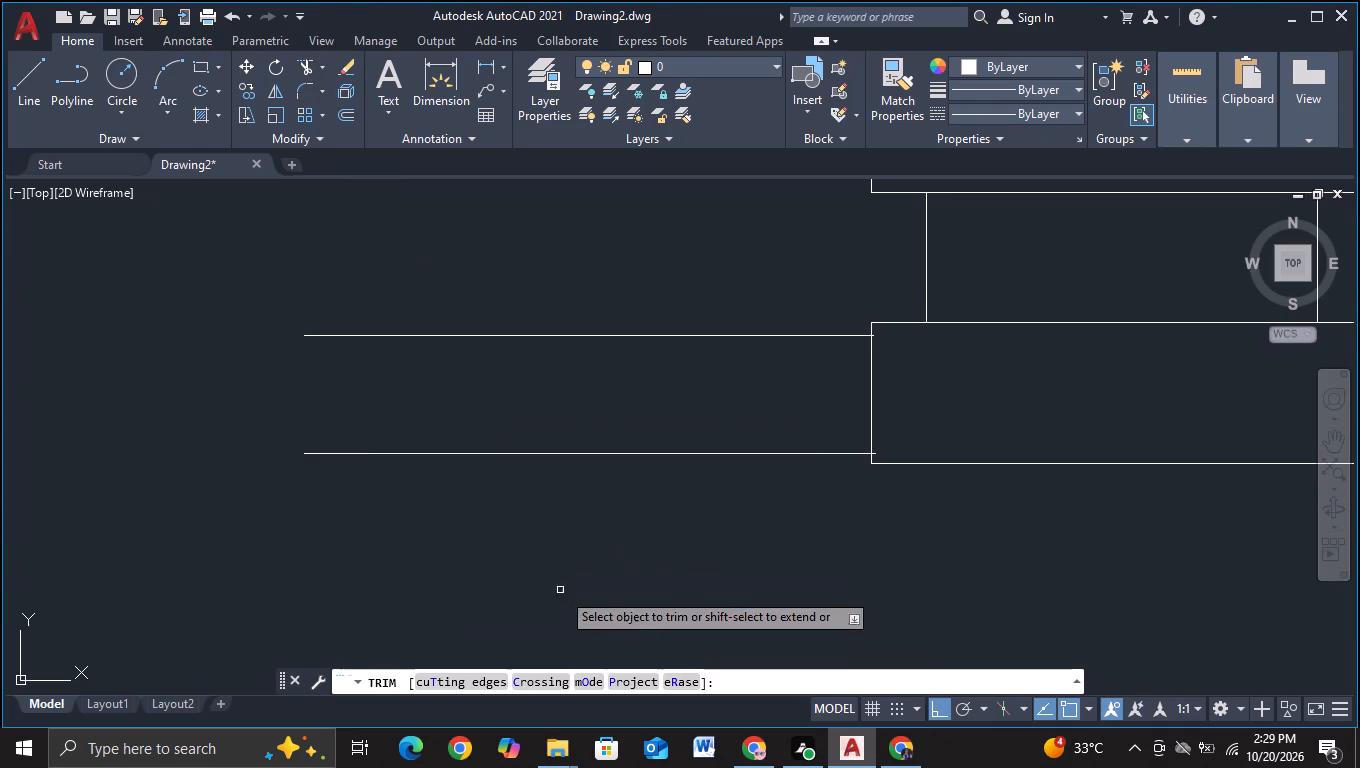
{"action": "middle_click_drag", "start_coordinate": [561, 593], "coordinate": [276, 575]}
{"action": "scroll", "coordinate": [477, 534], "scroll_direction": "up", "scroll_amount": 1}
{"action": "middle_click_drag", "start_coordinate": [529, 552], "coordinate": [449, 603]}
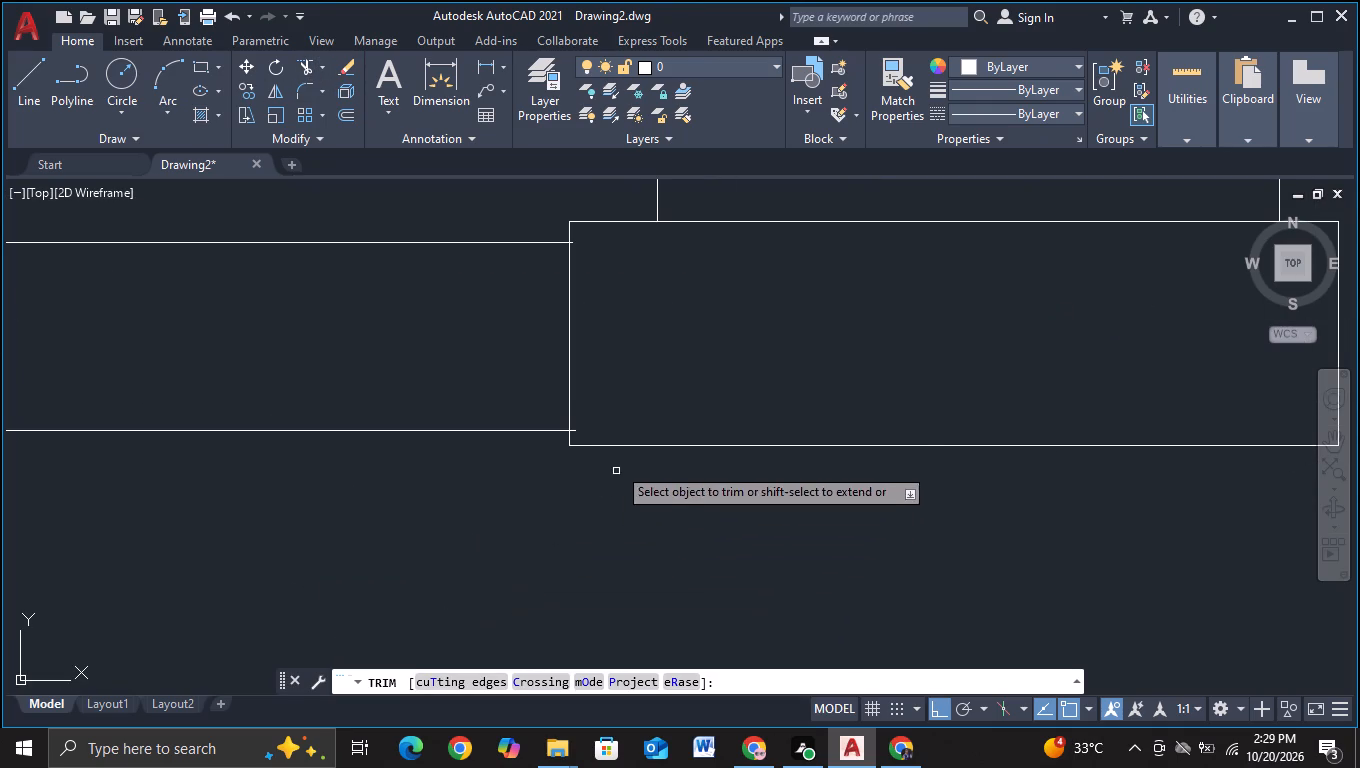
{"action": "left_click", "coordinate": [573, 431]}
{"action": "middle_click_drag", "start_coordinate": [493, 531], "coordinate": [608, 529]}
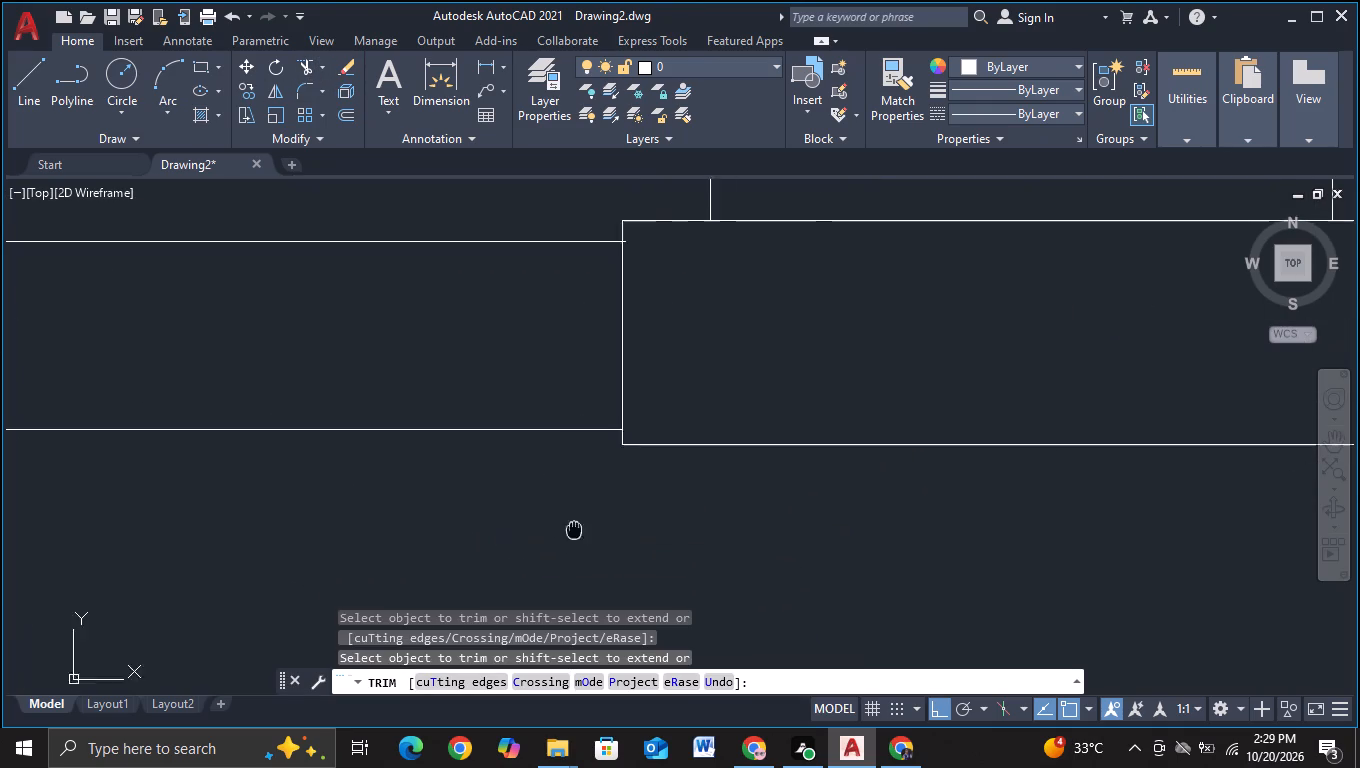
{"action": "middle_click_drag", "start_coordinate": [608, 529], "coordinate": [677, 528]}
{"action": "scroll", "coordinate": [719, 463], "scroll_direction": "up", "scroll_amount": 1}
{"action": "middle_click_drag", "start_coordinate": [721, 457], "coordinate": [521, 655]}
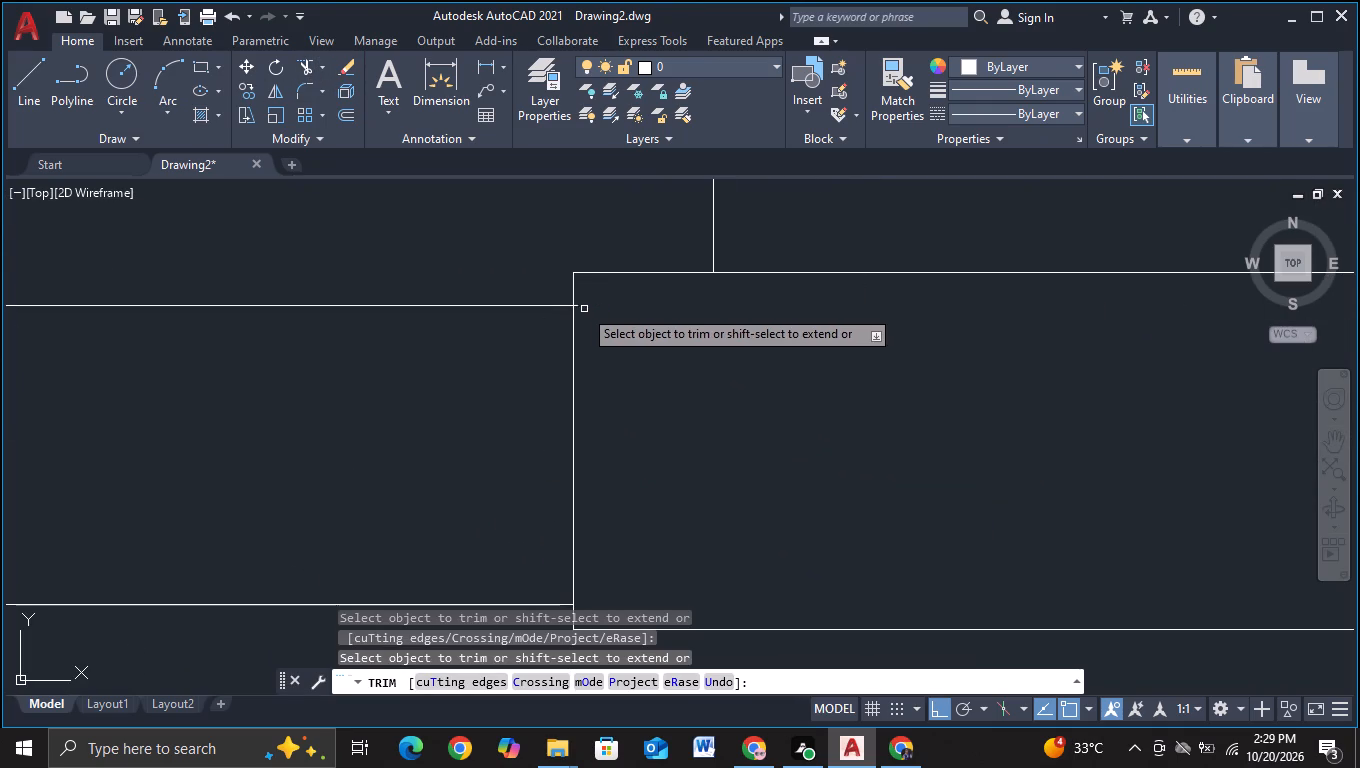
{"action": "left_click", "coordinate": [576, 305]}
{"action": "key", "text": "Escape"}
Draw a horizontal line about 19.3 units long from the base rectangle's upper-left corner leftward, ending level with the existing extension lines.
{"action": "scroll", "coordinate": [64, 466], "scroll_direction": "down", "scroll_amount": 2}
{"action": "middle_click_drag", "start_coordinate": [124, 507], "coordinate": [264, 462]}
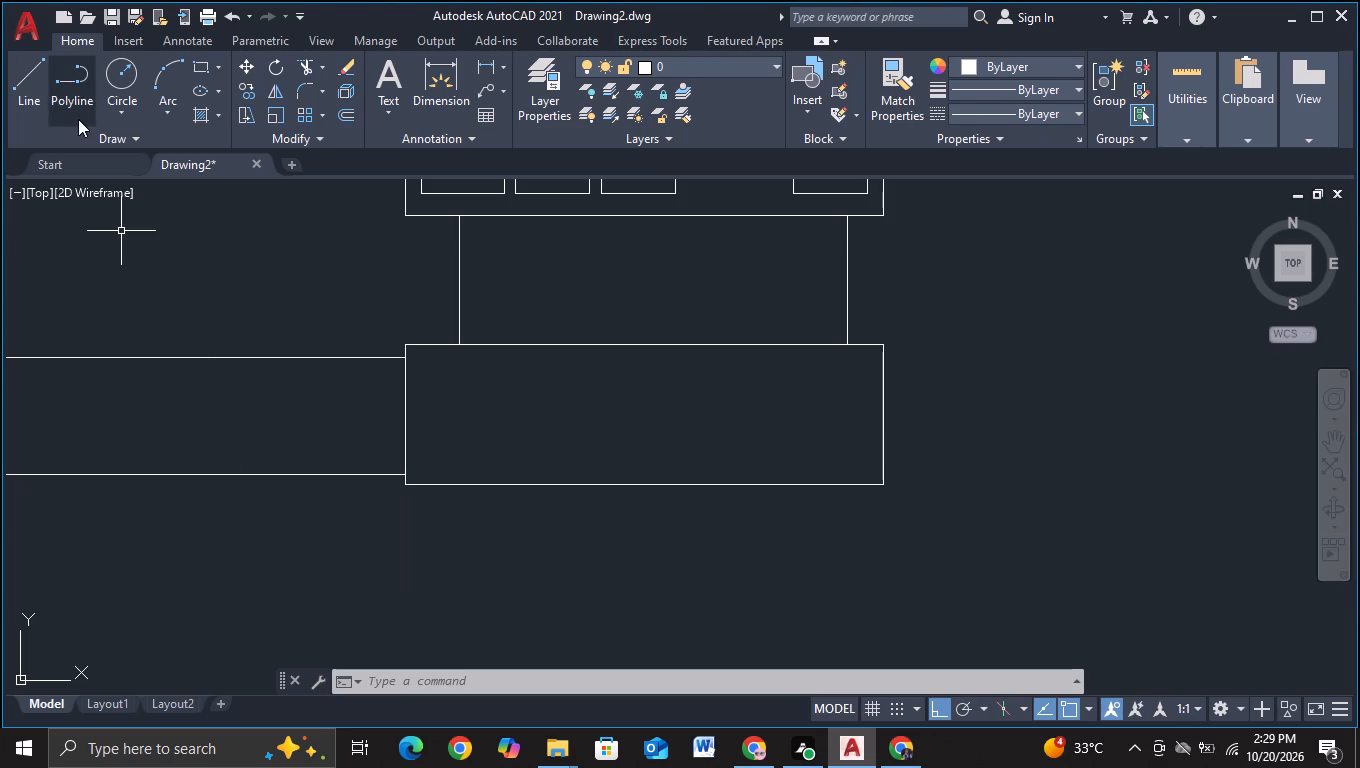
{"action": "left_click", "coordinate": [16, 102]}
{"action": "scroll", "coordinate": [271, 255], "scroll_direction": "down", "scroll_amount": 1}
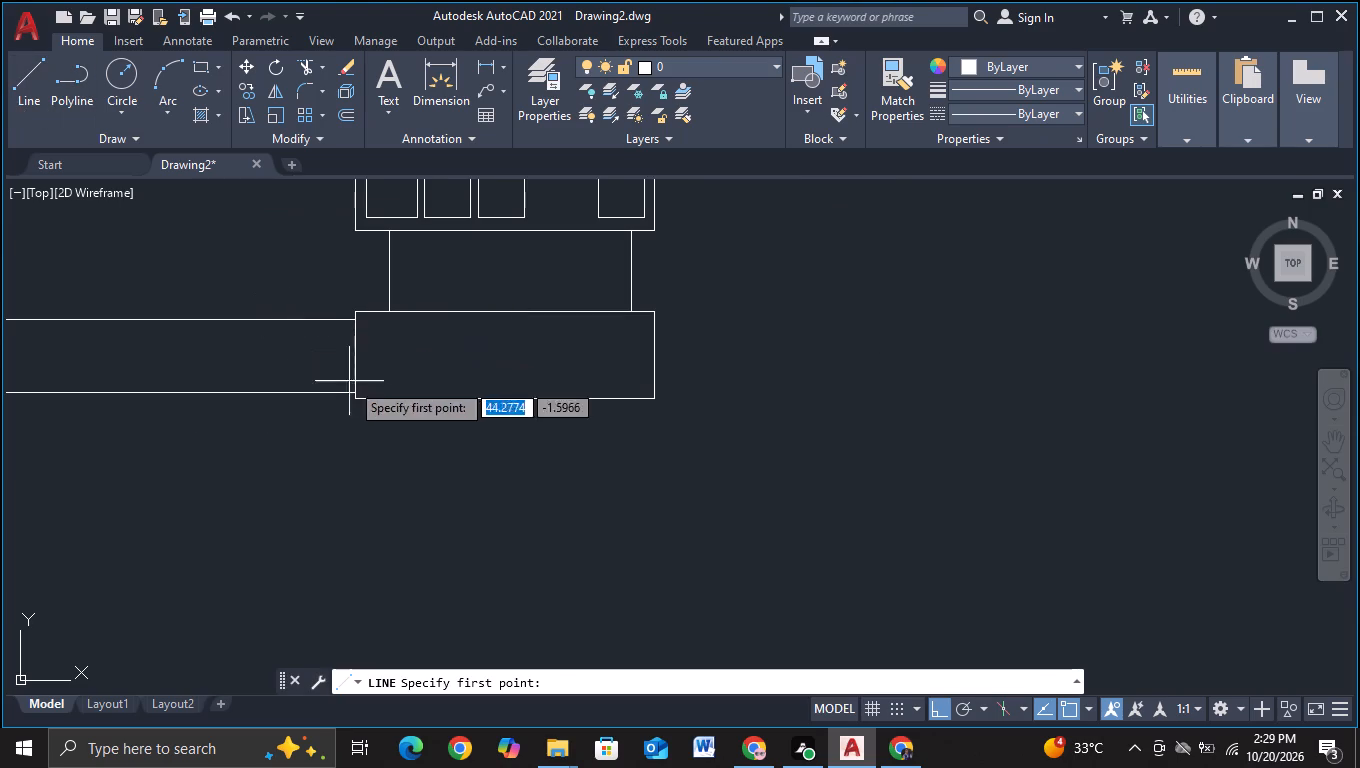
{"action": "middle_click_drag", "start_coordinate": [448, 365], "coordinate": [594, 352]}
{"action": "scroll", "coordinate": [453, 350], "scroll_direction": "up", "scroll_amount": 1}
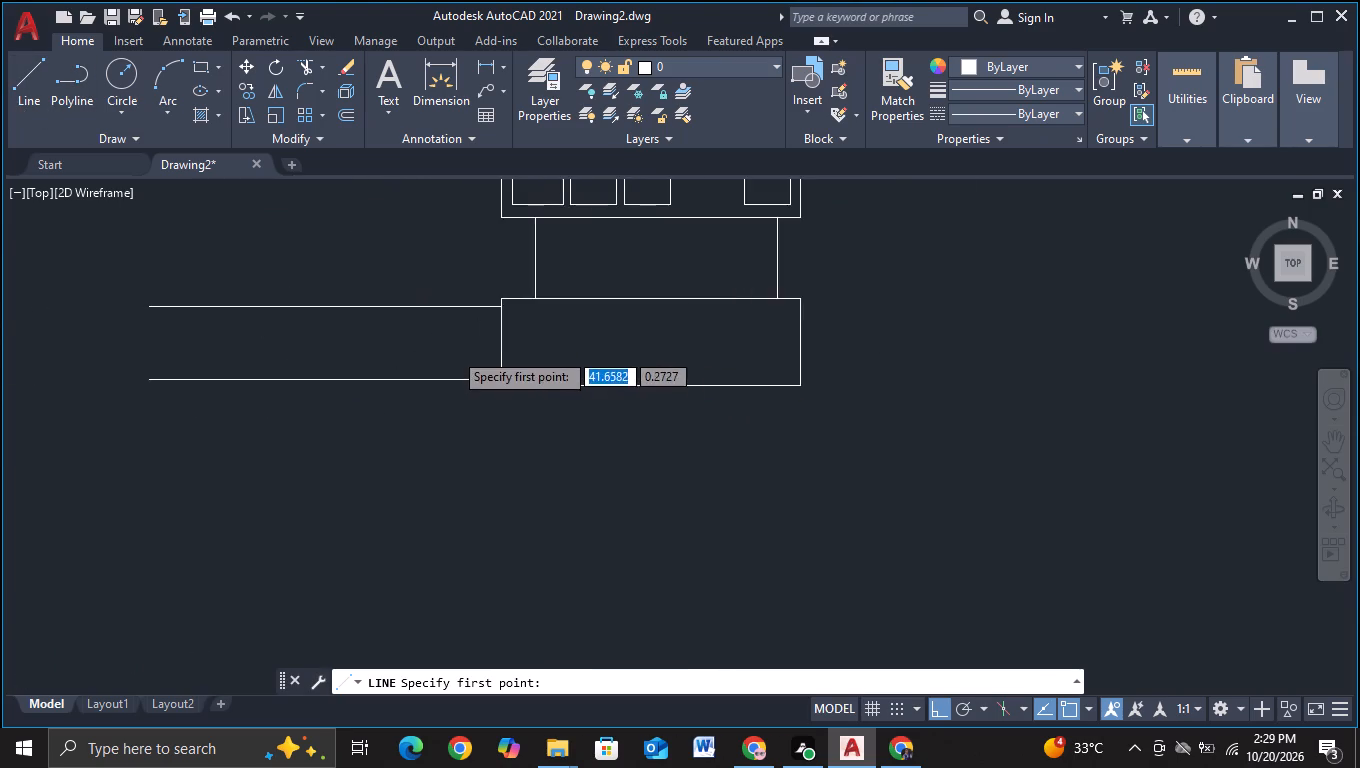
{"action": "scroll", "coordinate": [453, 350], "scroll_direction": "up", "scroll_amount": 2}
{"action": "middle_click_drag", "start_coordinate": [477, 305], "coordinate": [453, 405]}
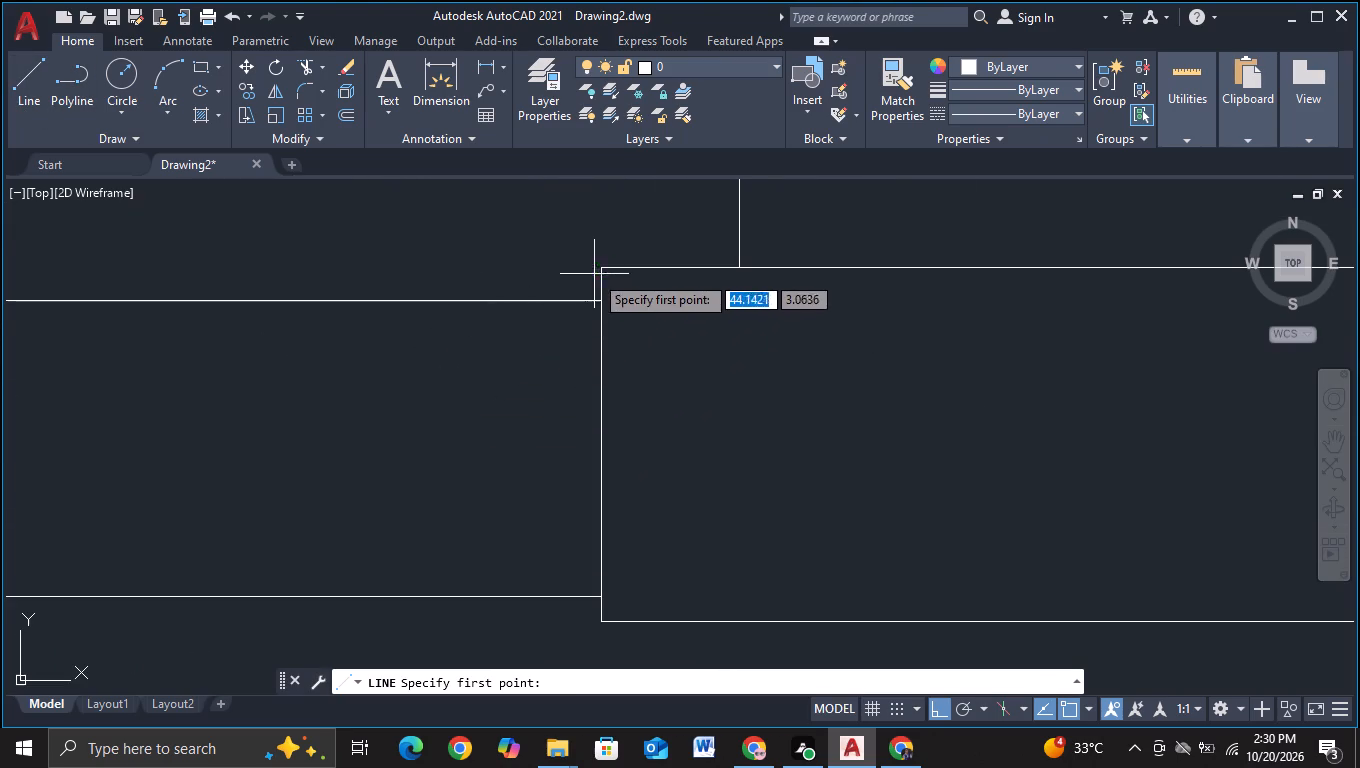
{"action": "left_click", "coordinate": [601, 269]}
{"action": "middle_click_drag", "start_coordinate": [311, 264], "coordinate": [584, 277]}
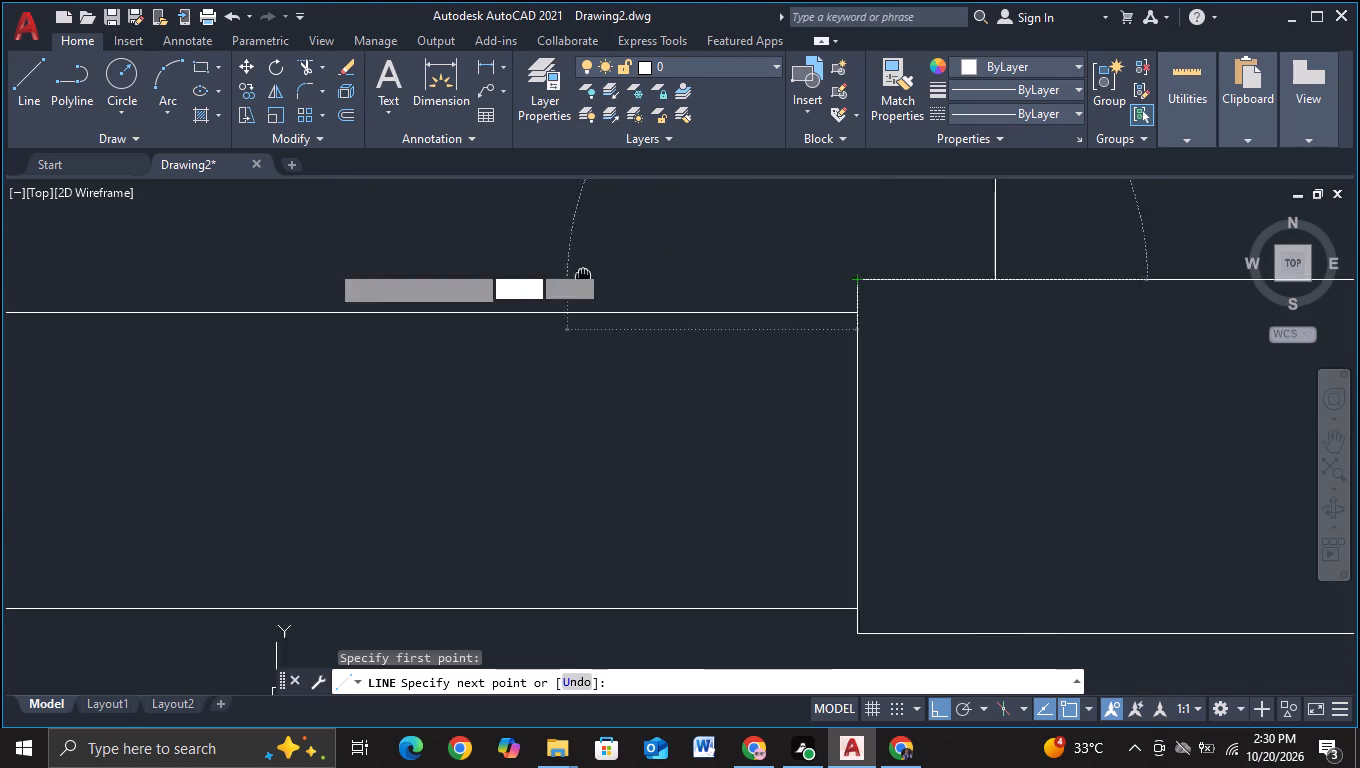
{"action": "middle_click_drag", "start_coordinate": [147, 237], "coordinate": [558, 272]}
{"action": "middle_click_drag", "start_coordinate": [0, 251], "coordinate": [719, 346]}
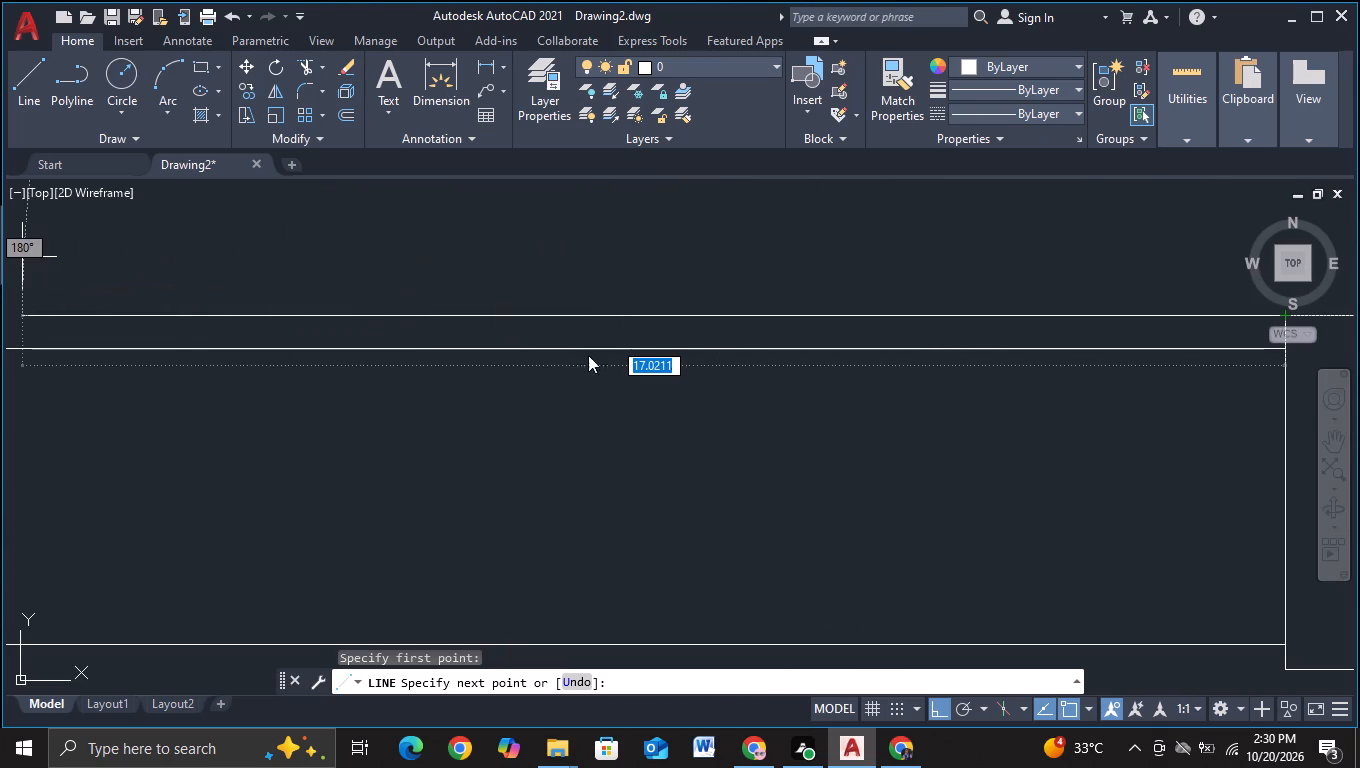
{"action": "middle_click_drag", "start_coordinate": [452, 318], "coordinate": [557, 323]}
{"action": "middle_click_drag", "start_coordinate": [378, 310], "coordinate": [615, 309]}
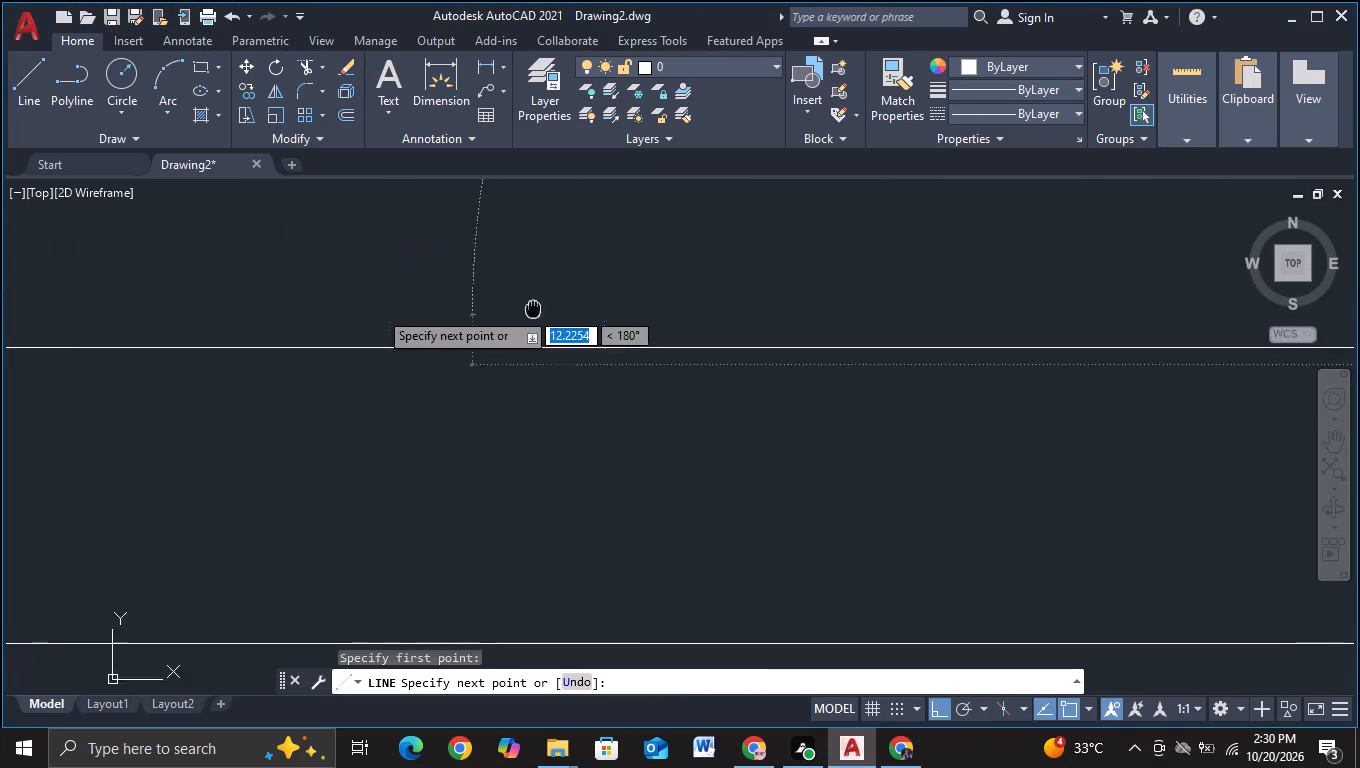
{"action": "middle_click_drag", "start_coordinate": [615, 309], "coordinate": [701, 322]}
{"action": "scroll", "coordinate": [608, 325], "scroll_direction": "down", "scroll_amount": 2}
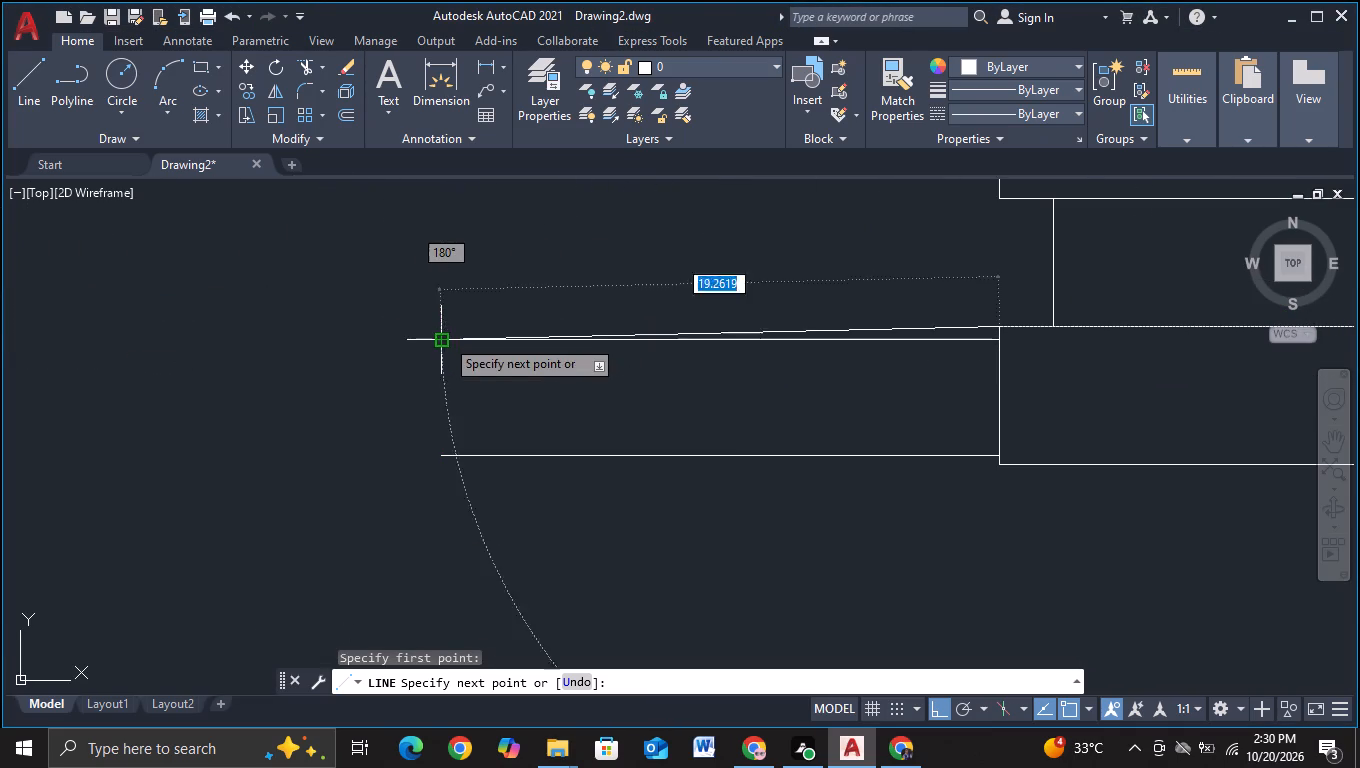
{"action": "left_click", "coordinate": [440, 325]}
{"action": "key", "text": "Escape"}
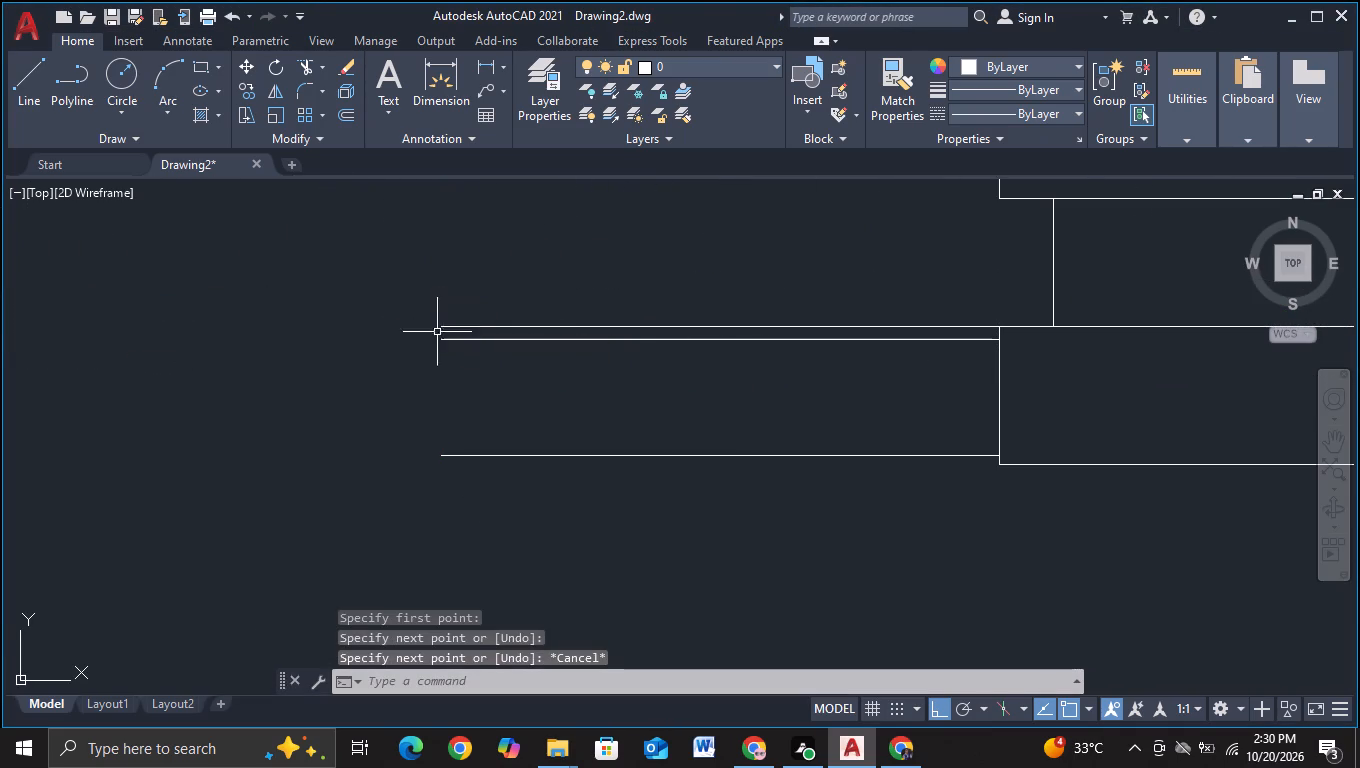
Draw a horizontal line from the base rectangle's lower-left corner leftward, ending level with the other extension lines' left ends.
{"action": "left_click", "coordinate": [18, 95]}
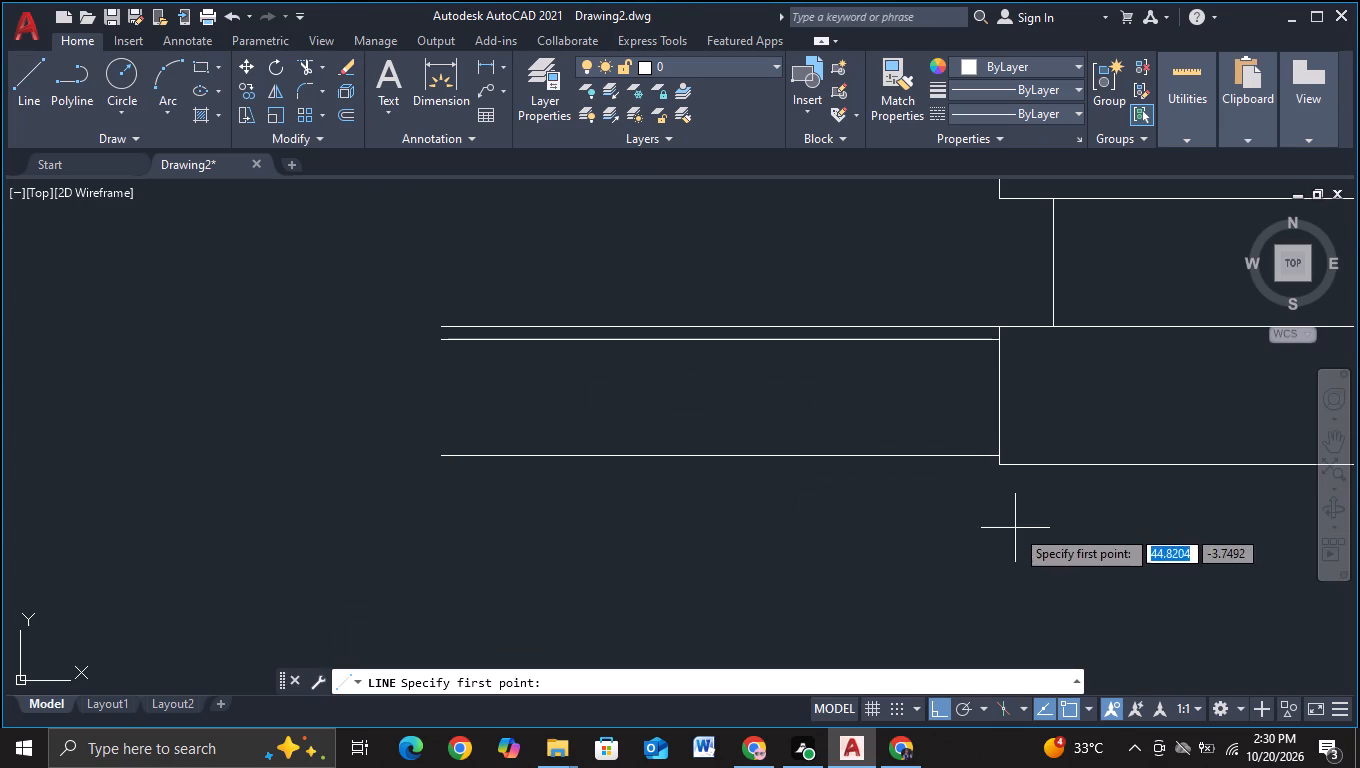
{"action": "left_click", "coordinate": [1002, 472]}
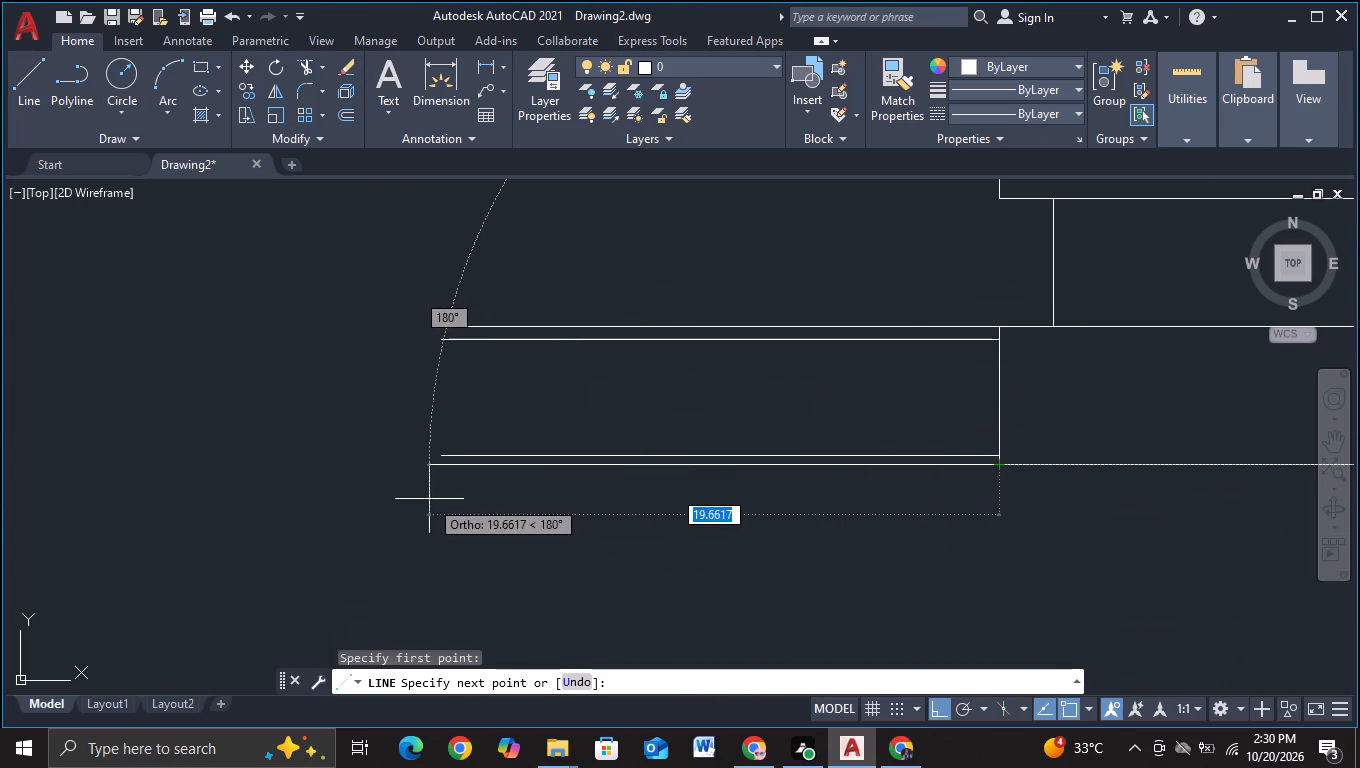
{"action": "left_click", "coordinate": [444, 467]}
{"action": "key", "text": "Escape"}
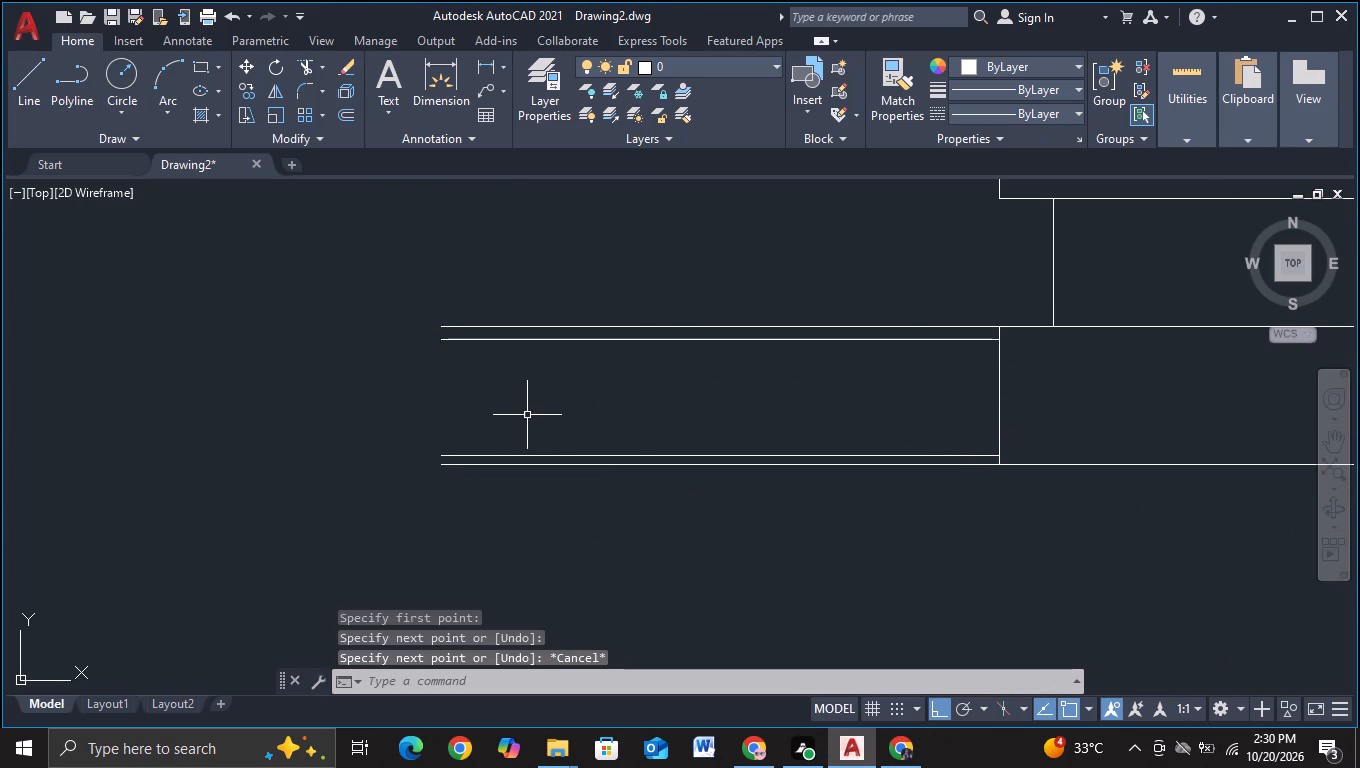
Move the left extension's upper inner line up about 0.07 units with object snap off, closer to the outer top line.
{"action": "middle_click_drag", "start_coordinate": [527, 415], "coordinate": [502, 358]}
{"action": "scroll", "coordinate": [555, 344], "scroll_direction": "up", "scroll_amount": 1}
{"action": "middle_click_drag", "start_coordinate": [605, 308], "coordinate": [585, 394]}
{"action": "scroll", "coordinate": [585, 394], "scroll_direction": "up", "scroll_amount": 1}
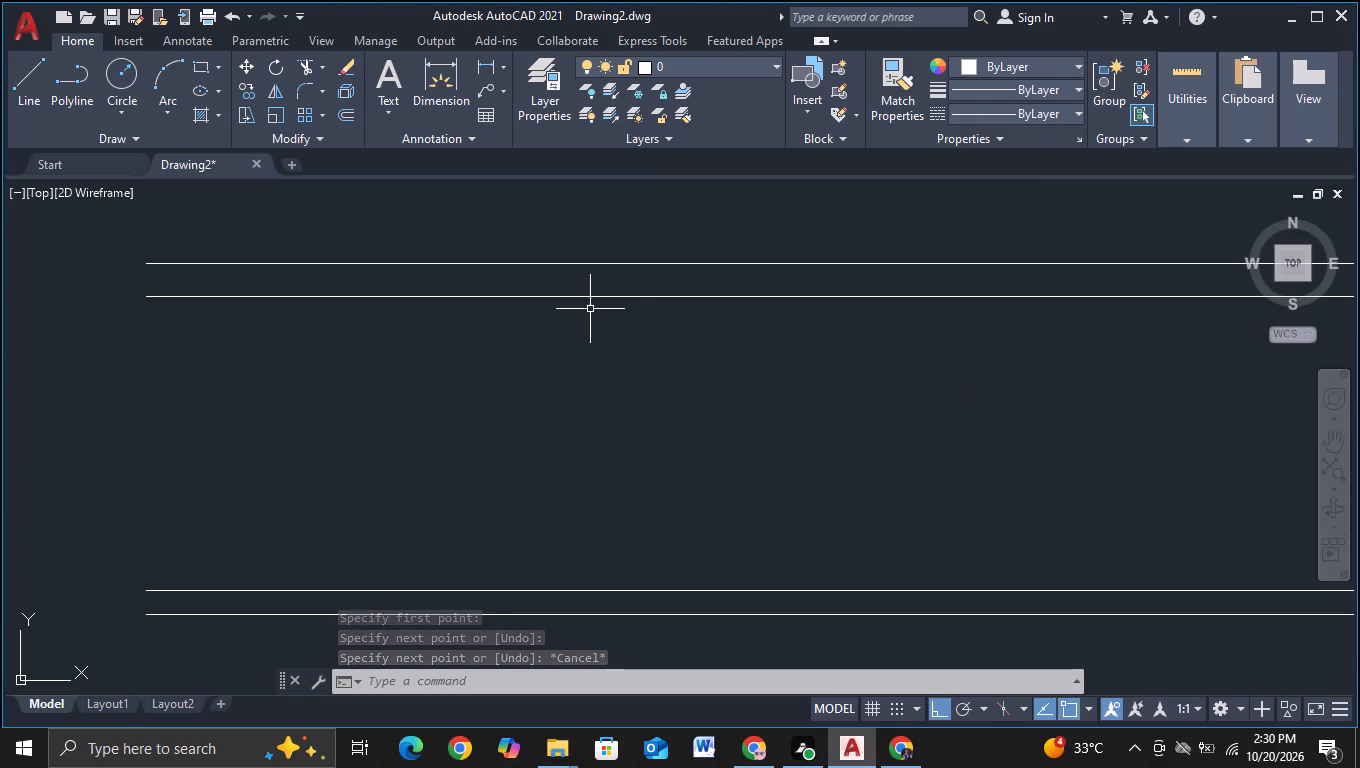
{"action": "left_click", "coordinate": [590, 298]}
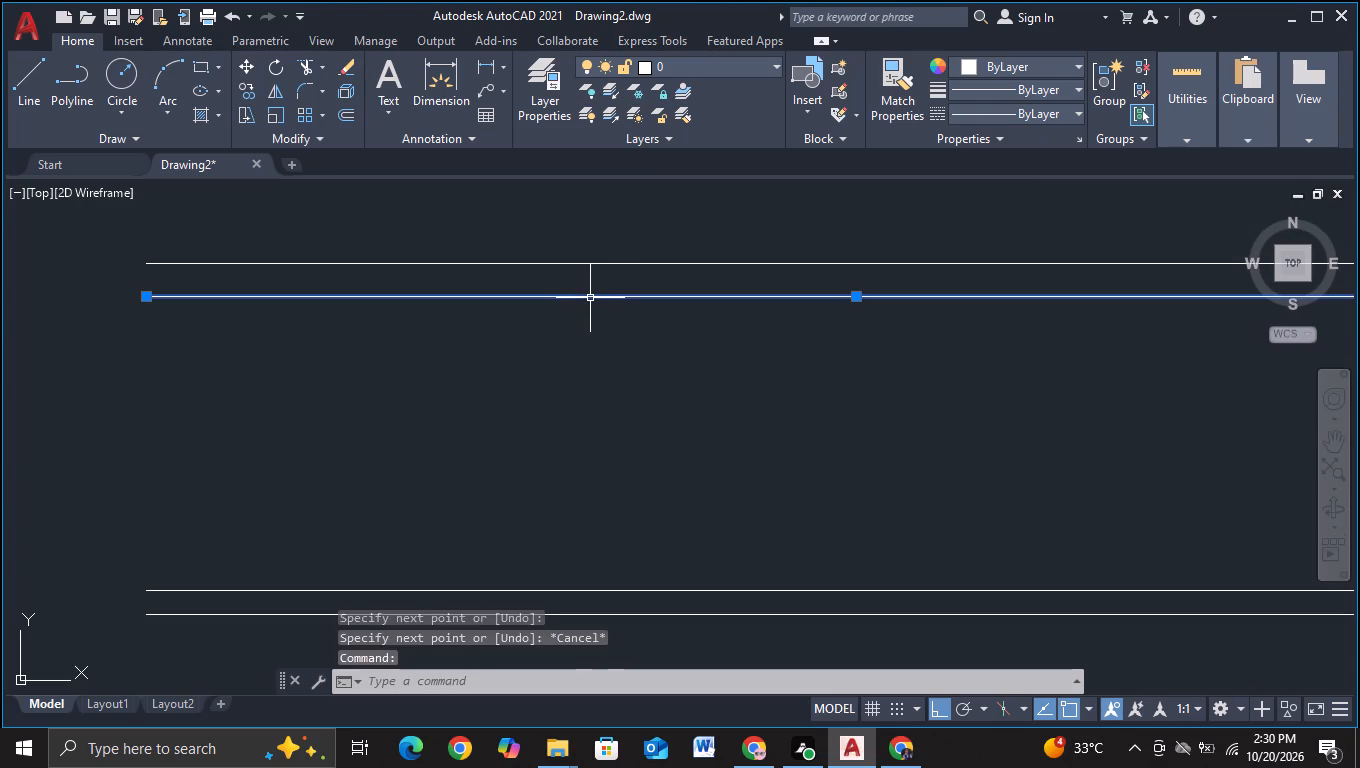
{"action": "key", "text": "m"}
{"action": "left_click", "coordinate": [624, 338]}
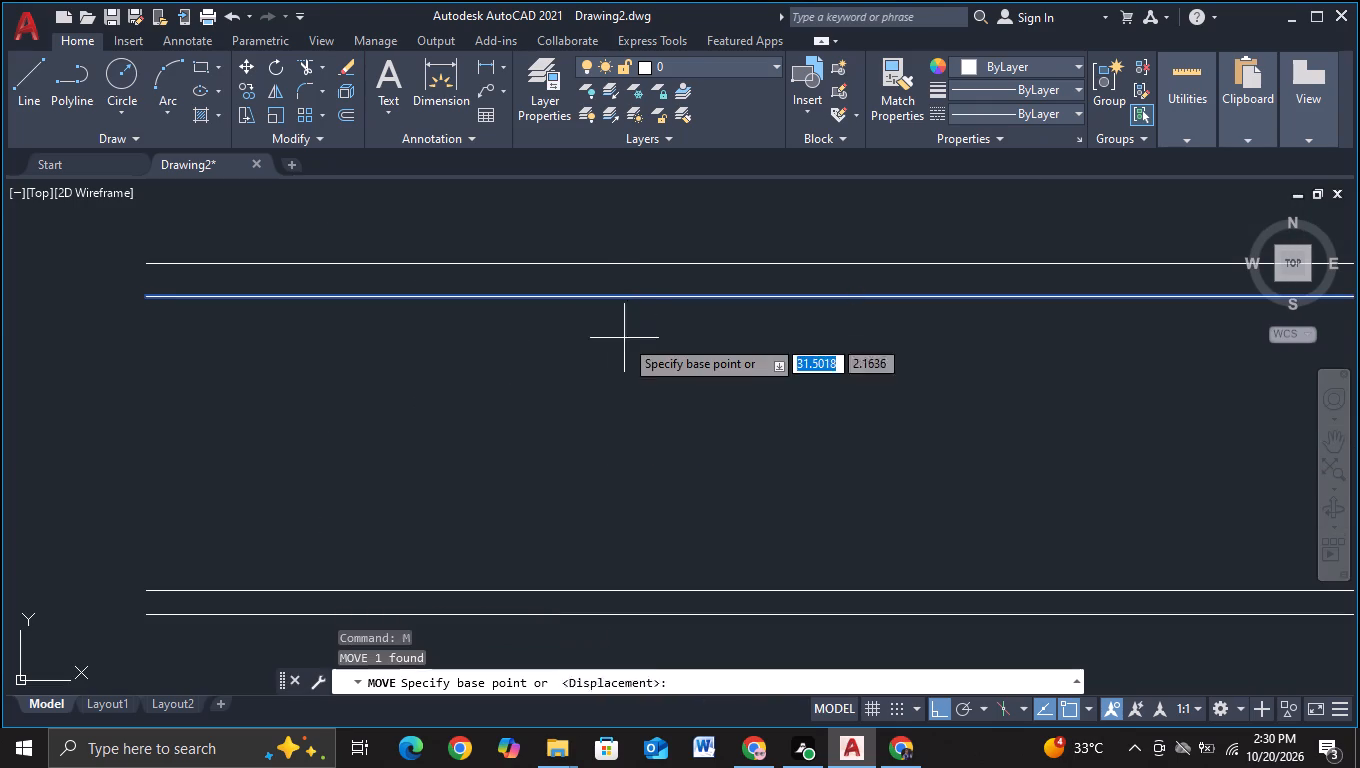
{"action": "left_click", "coordinate": [604, 302]}
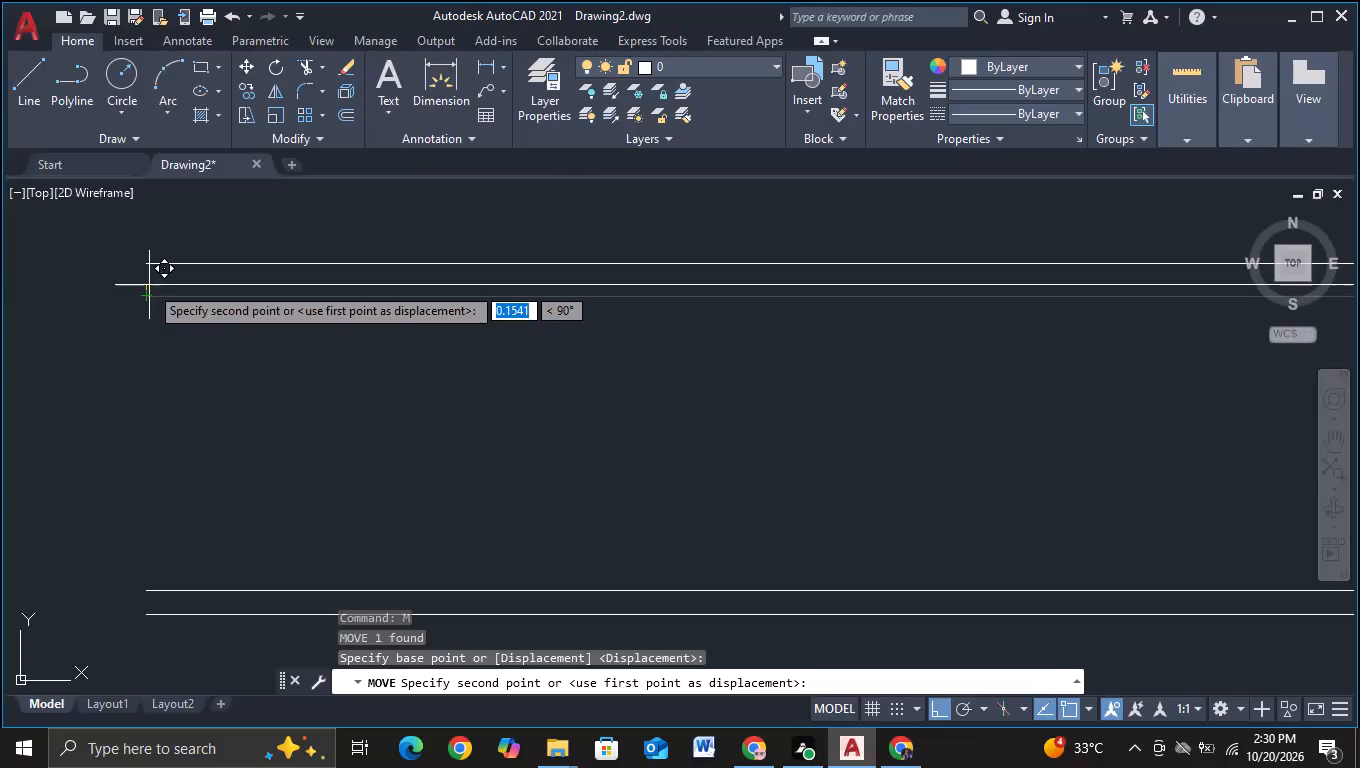
{"action": "key", "text": "F3"}
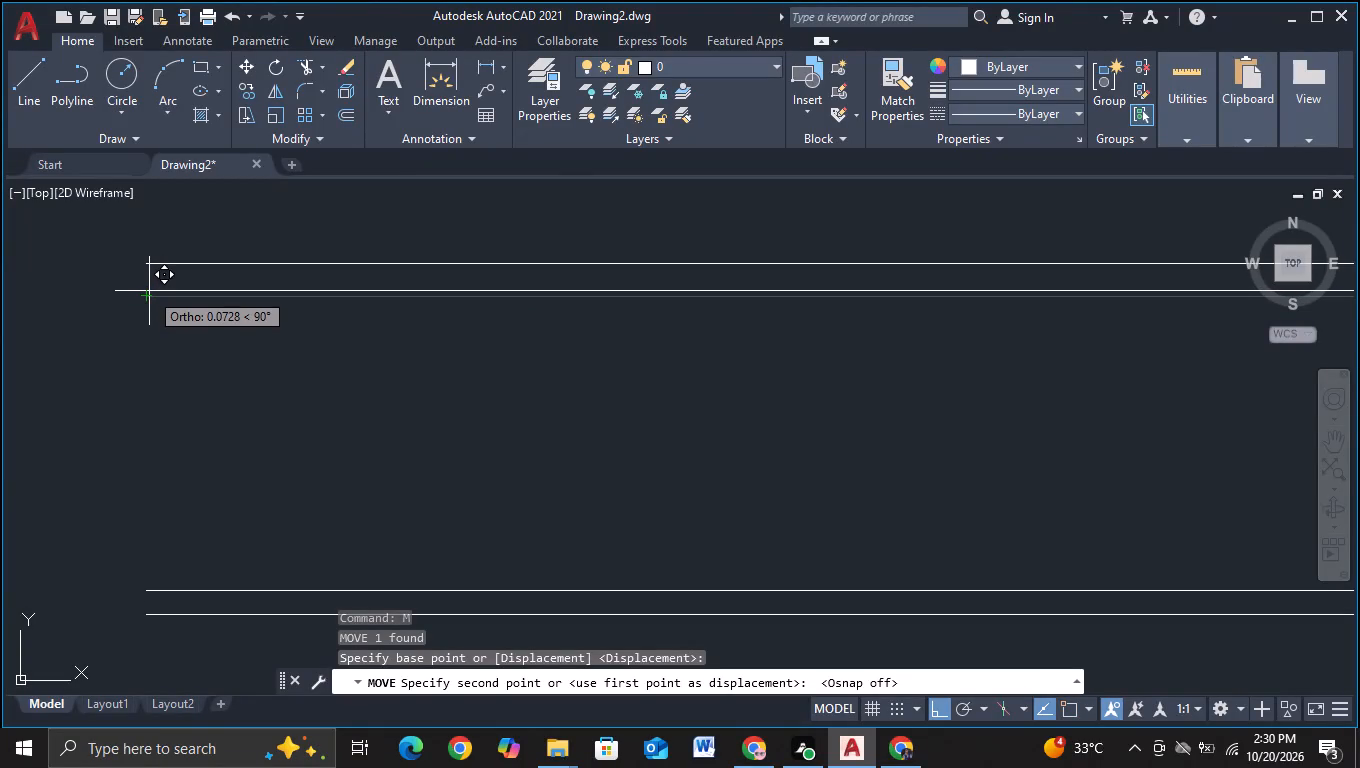
{"action": "left_click", "coordinate": [149, 290]}
{"action": "scroll", "coordinate": [198, 328], "scroll_direction": "down", "scroll_amount": 3}
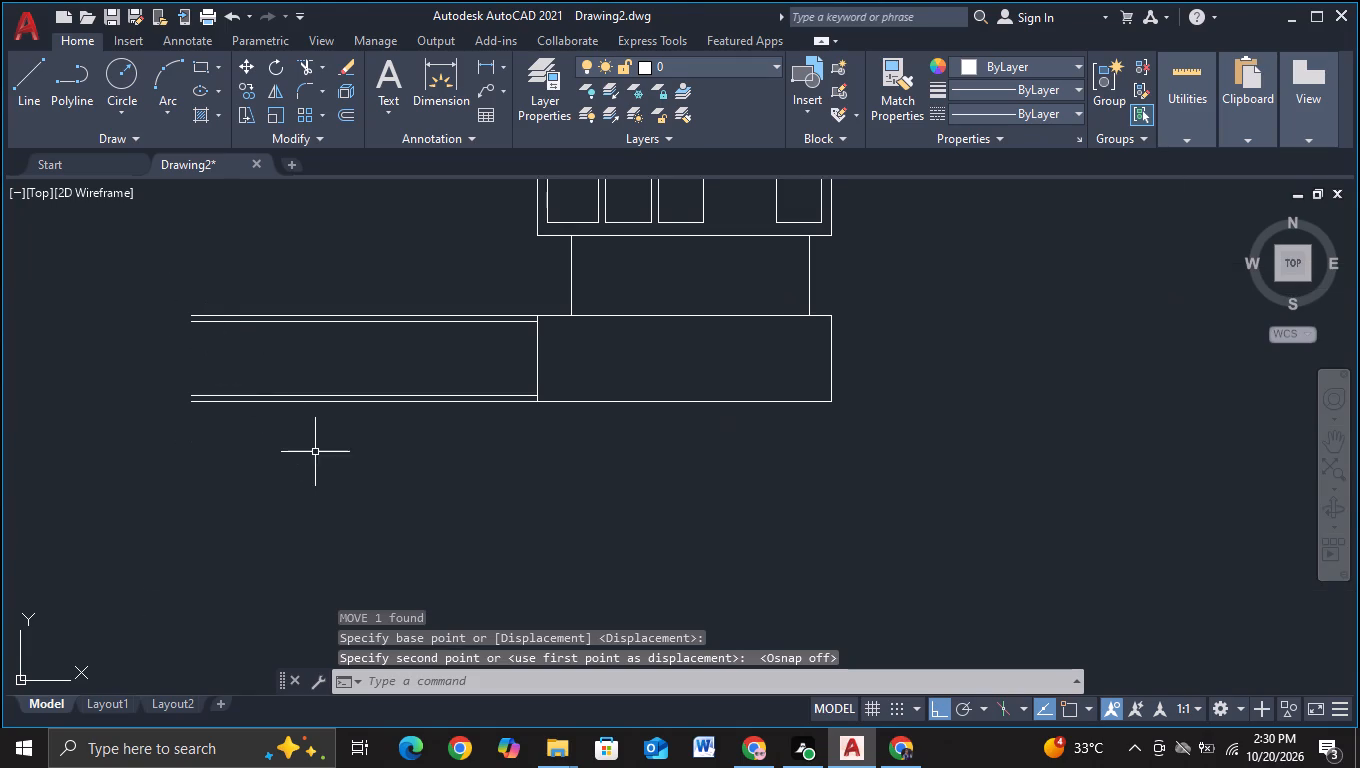
{"action": "middle_click_drag", "start_coordinate": [314, 412], "coordinate": [413, 380]}
{"action": "key", "text": "Escape"}
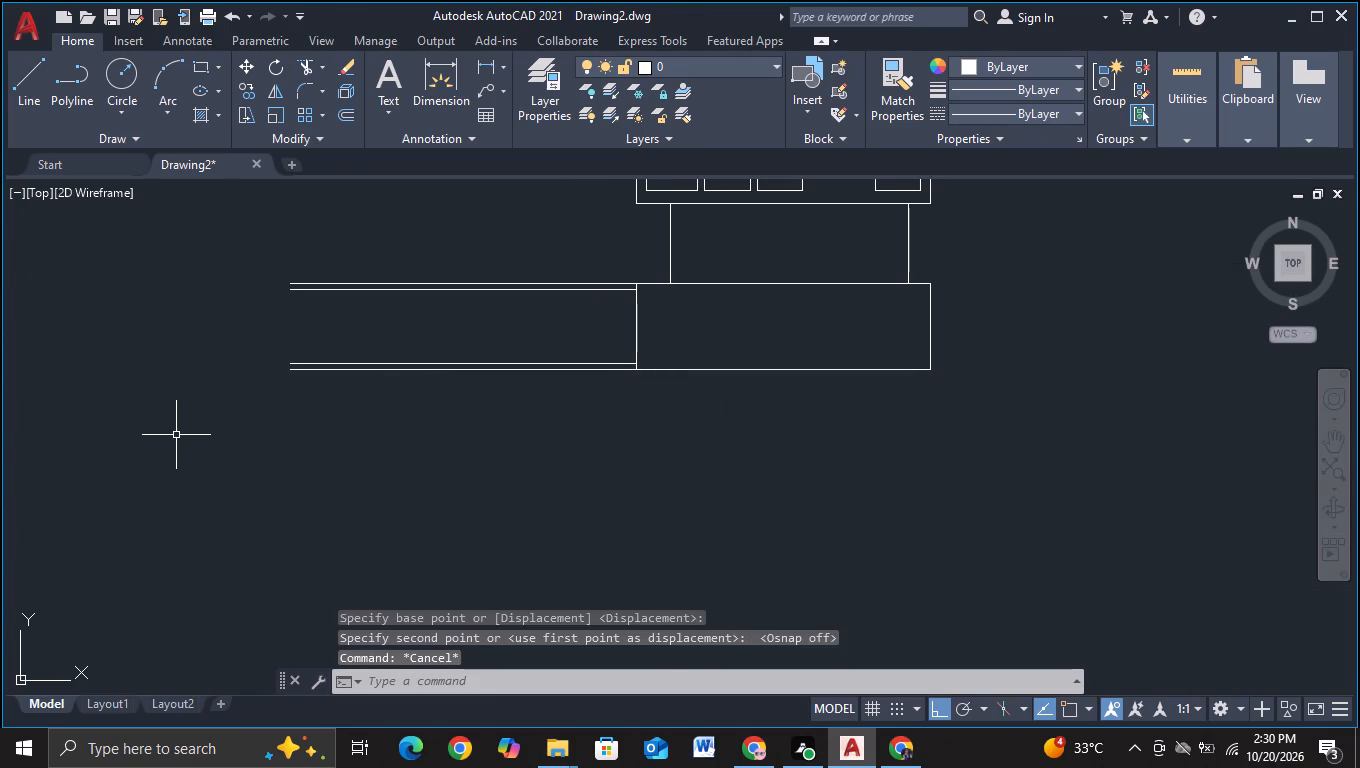
With object snap on, draw a panel rectangle about 8.9 units wide and 3.5 units high inside the base's left part using Line.
{"action": "middle_click_drag", "start_coordinate": [305, 502], "coordinate": [224, 507]}
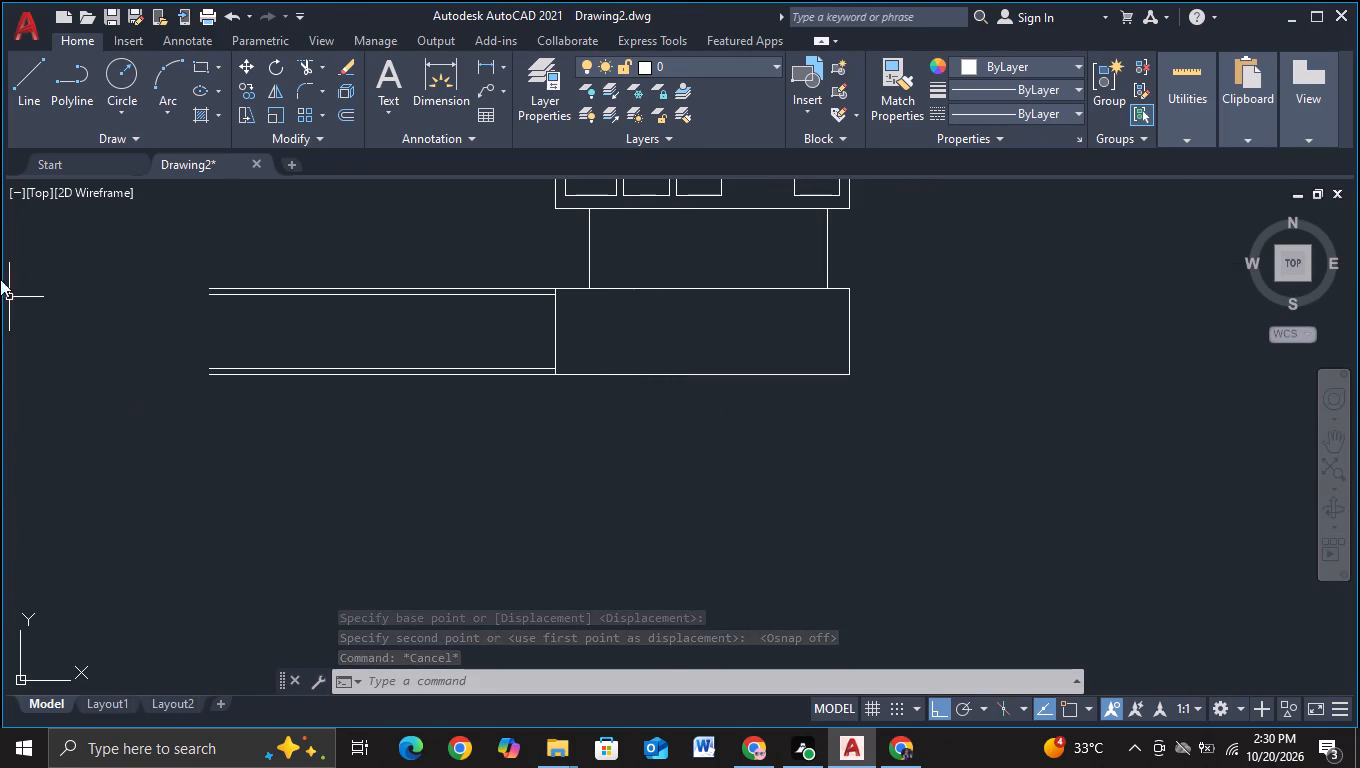
{"action": "left_click", "coordinate": [24, 126]}
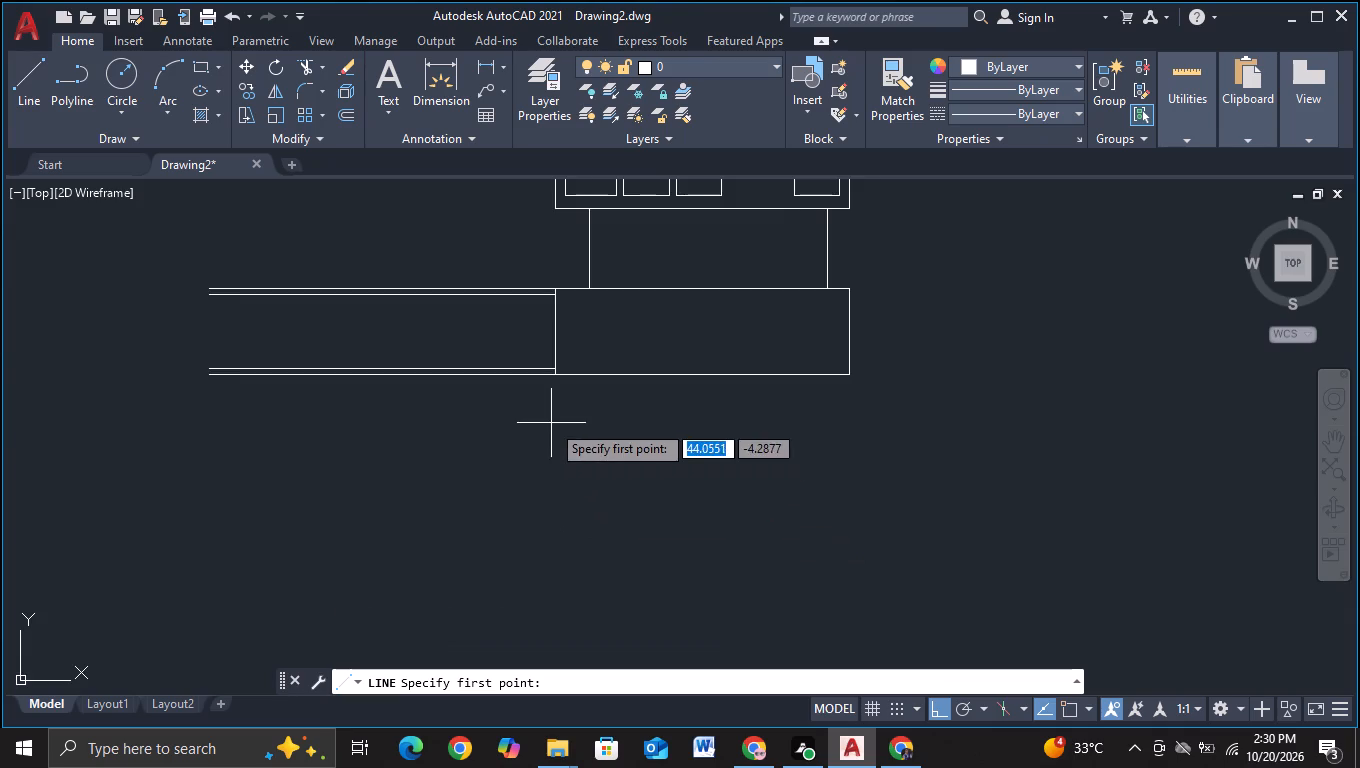
{"action": "scroll", "coordinate": [552, 420], "scroll_direction": "up", "scroll_amount": 2}
{"action": "middle_click_drag", "start_coordinate": [560, 421], "coordinate": [453, 599]}
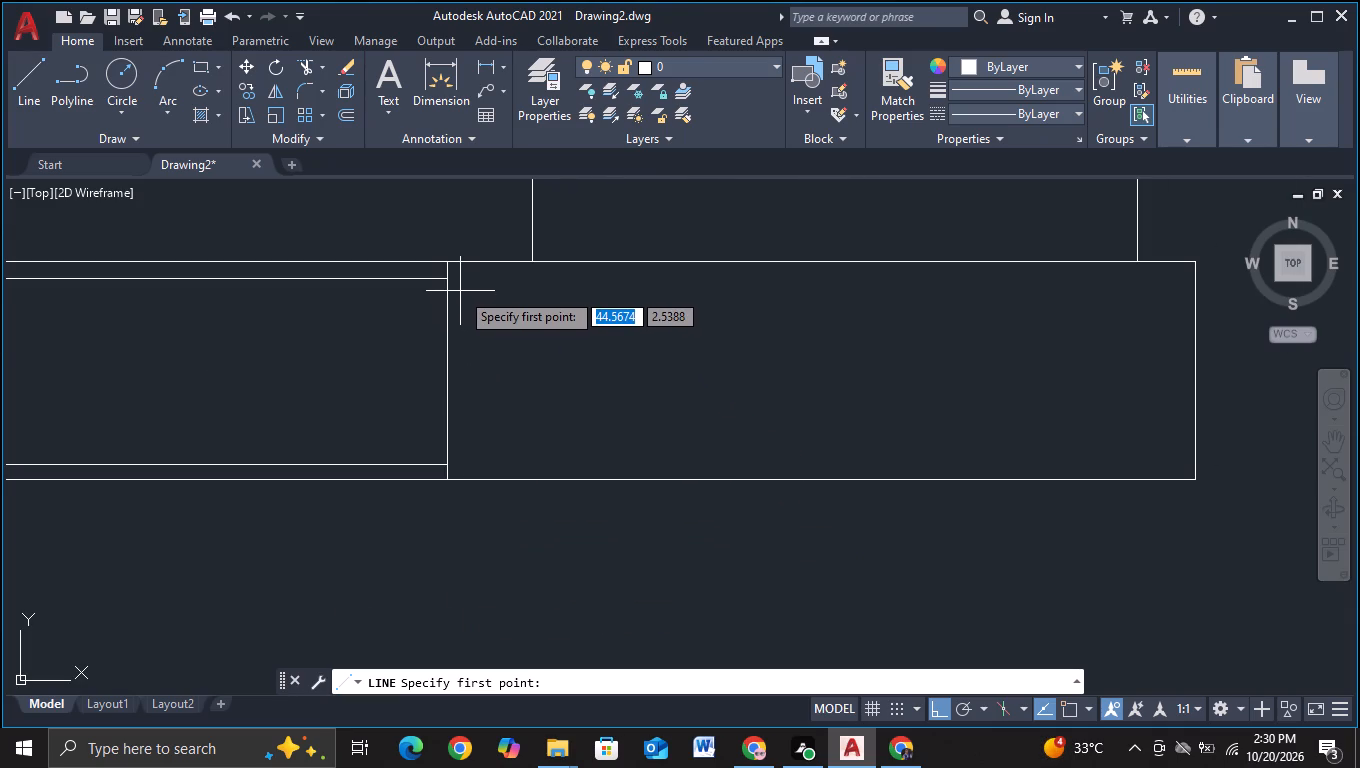
{"action": "key", "text": "F3"}
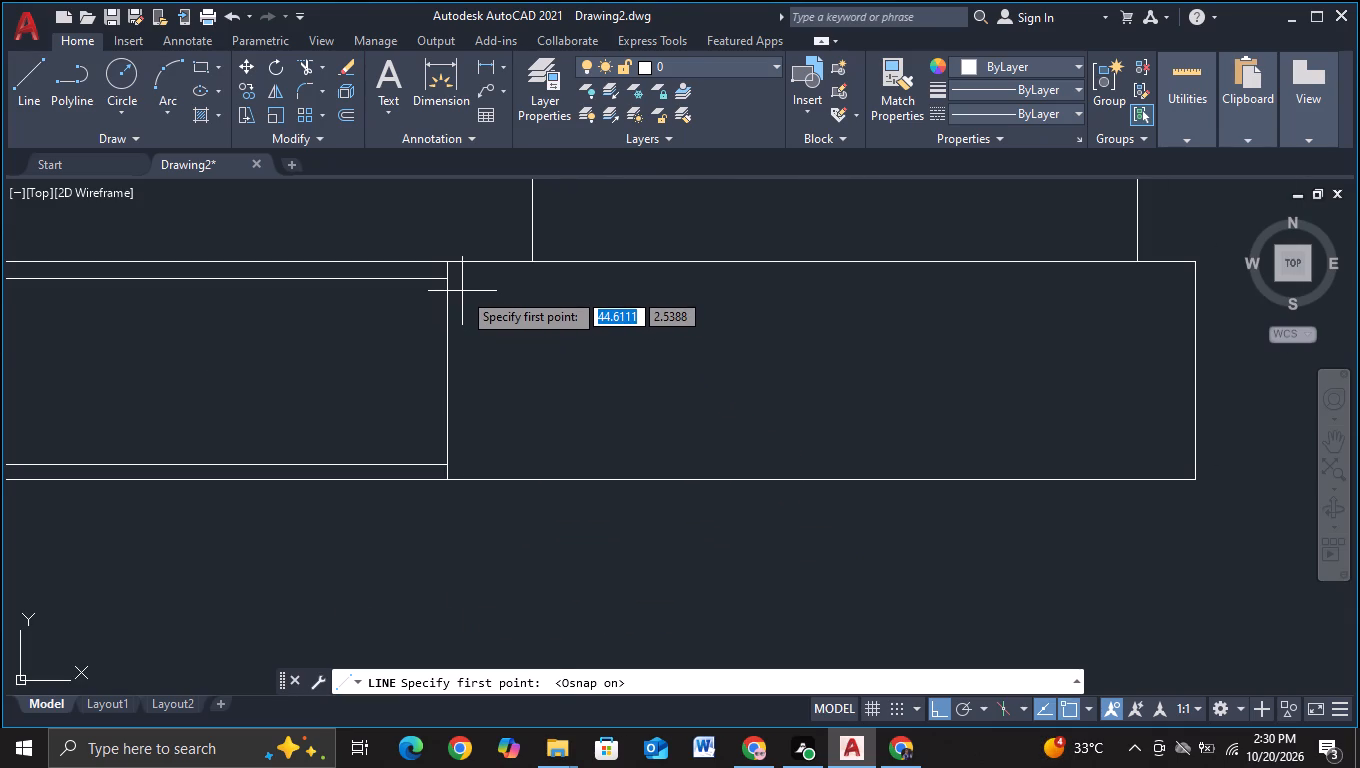
{"action": "left_click", "coordinate": [462, 291]}
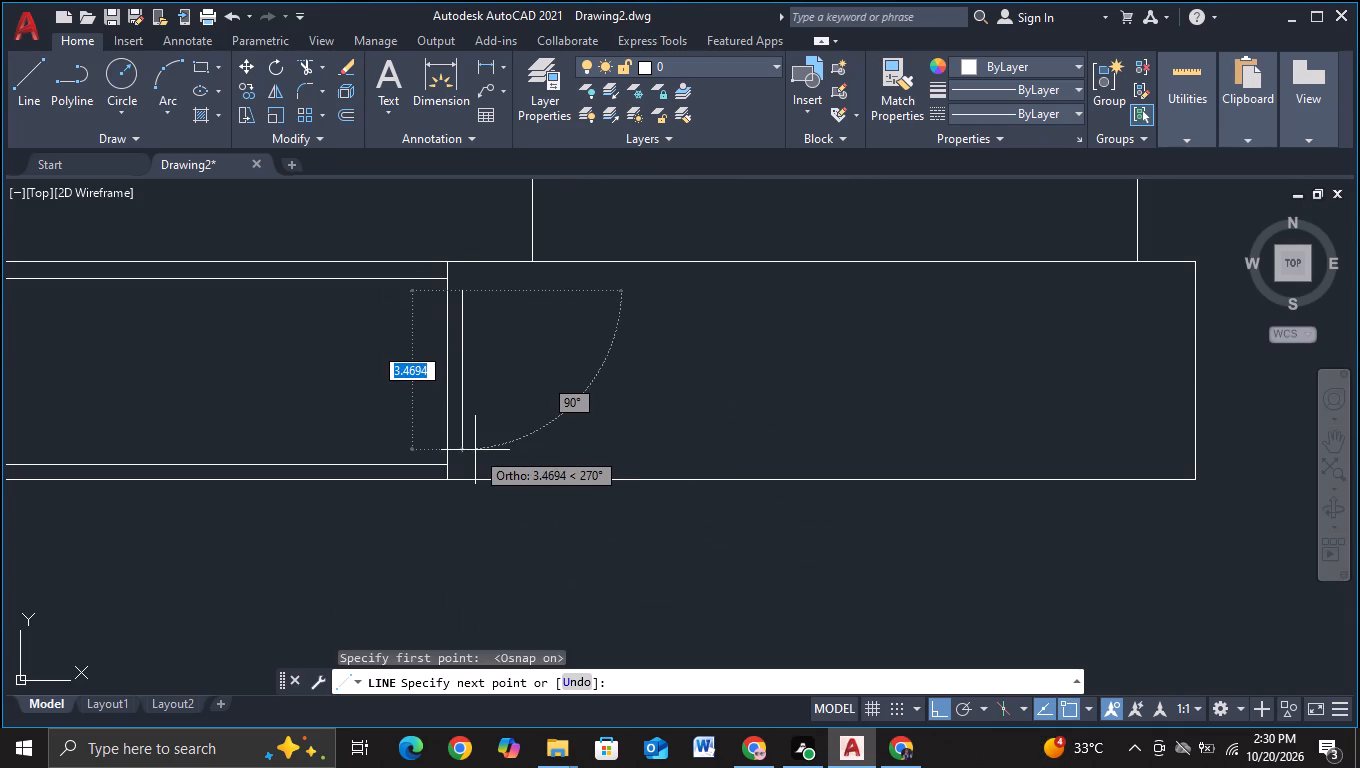
{"action": "left_click", "coordinate": [471, 453]}
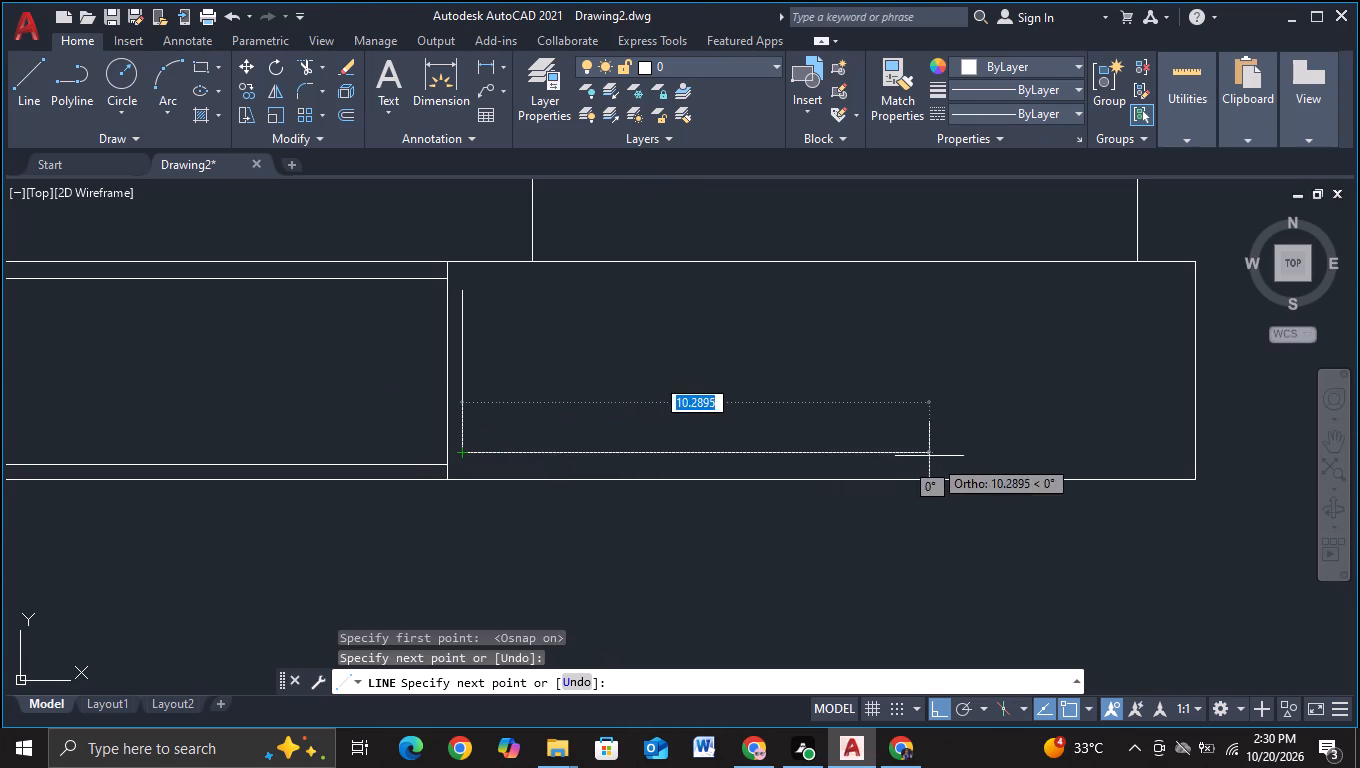
{"action": "left_click", "coordinate": [871, 435]}
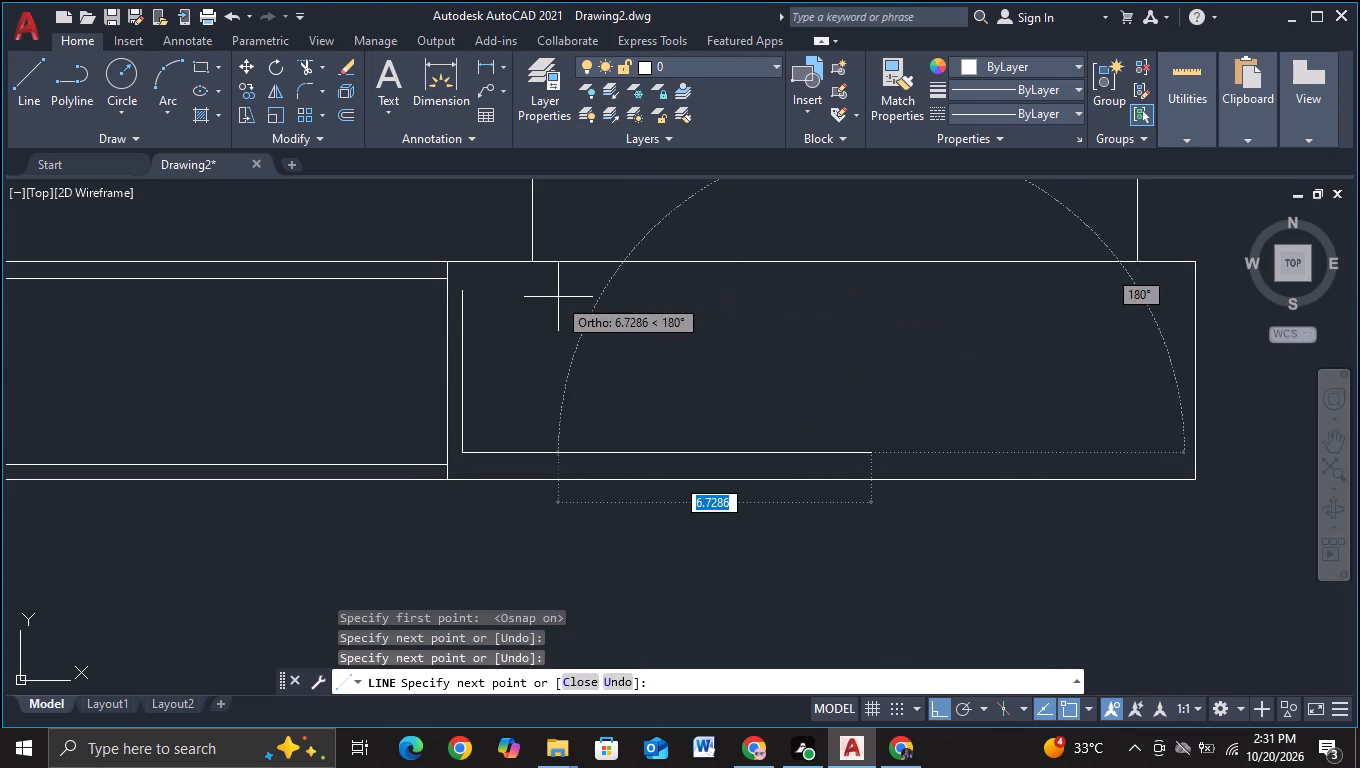
{"action": "left_click", "coordinate": [872, 291]}
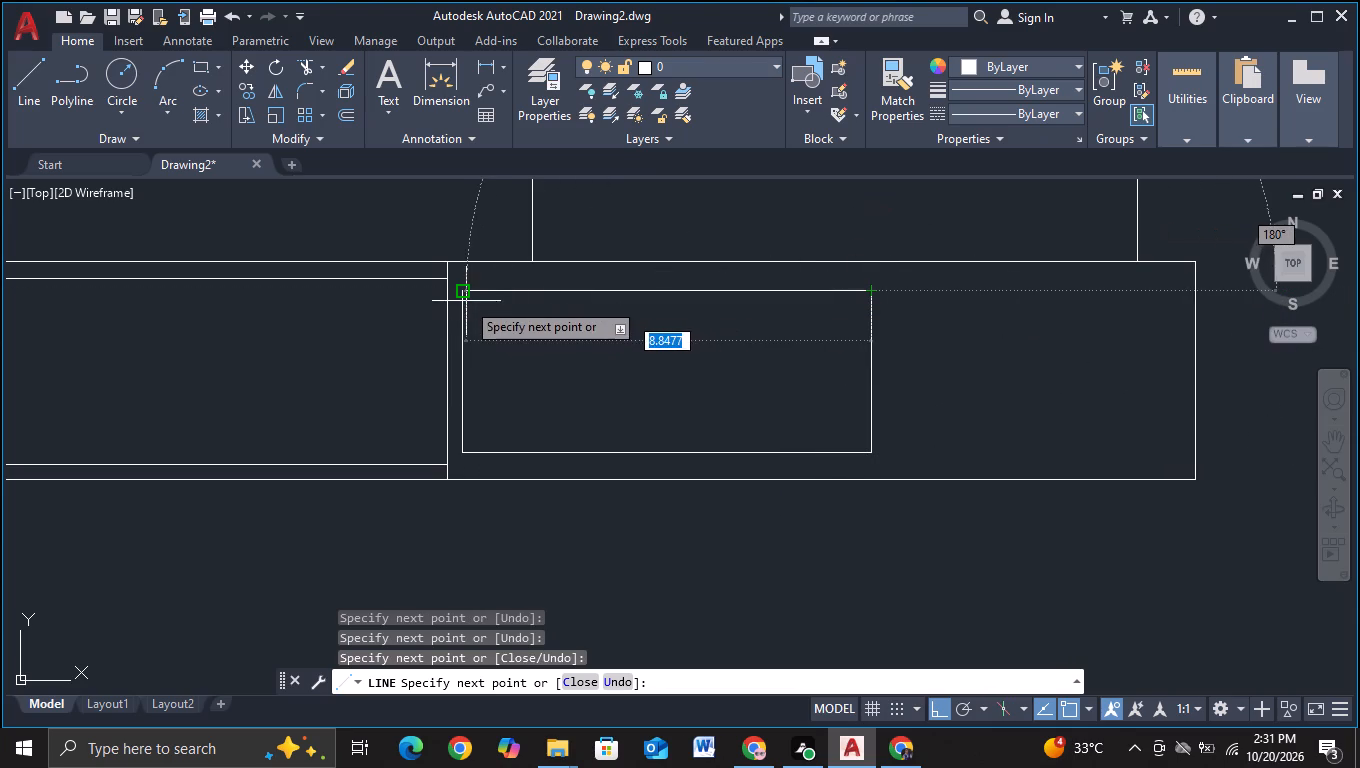
{"action": "left_click", "coordinate": [465, 295]}
{"action": "key", "text": "Escape"}
{"action": "scroll", "coordinate": [692, 333], "scroll_direction": "down", "scroll_amount": 2}
{"action": "key", "text": "Escape"}
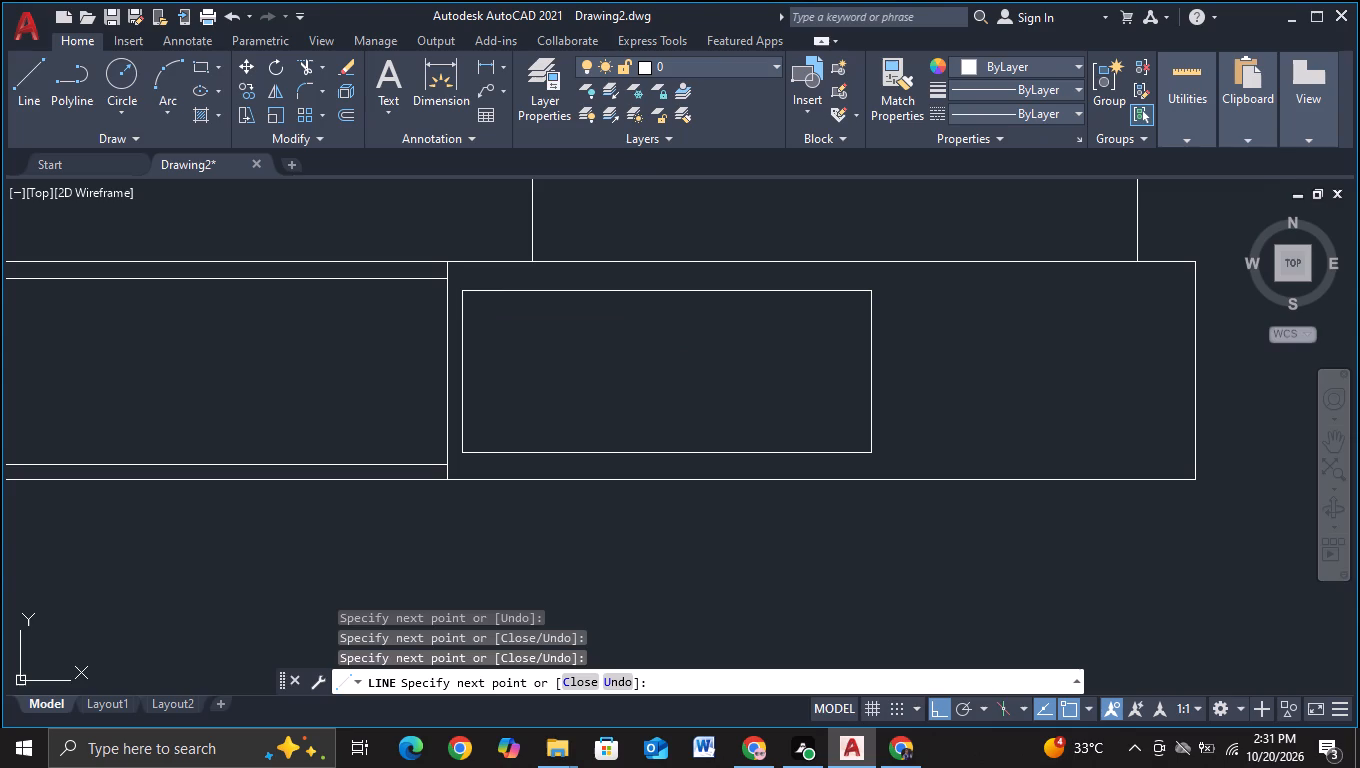
{"action": "key", "text": "Escape"}
{"action": "key", "text": "Escape"}
{"action": "key", "text": "Escape"}
{"action": "key", "text": "Escape"}
{"action": "scroll", "coordinate": [729, 379], "scroll_direction": "down", "scroll_amount": 2}
{"action": "middle_click_drag", "start_coordinate": [676, 459], "coordinate": [855, 445]}
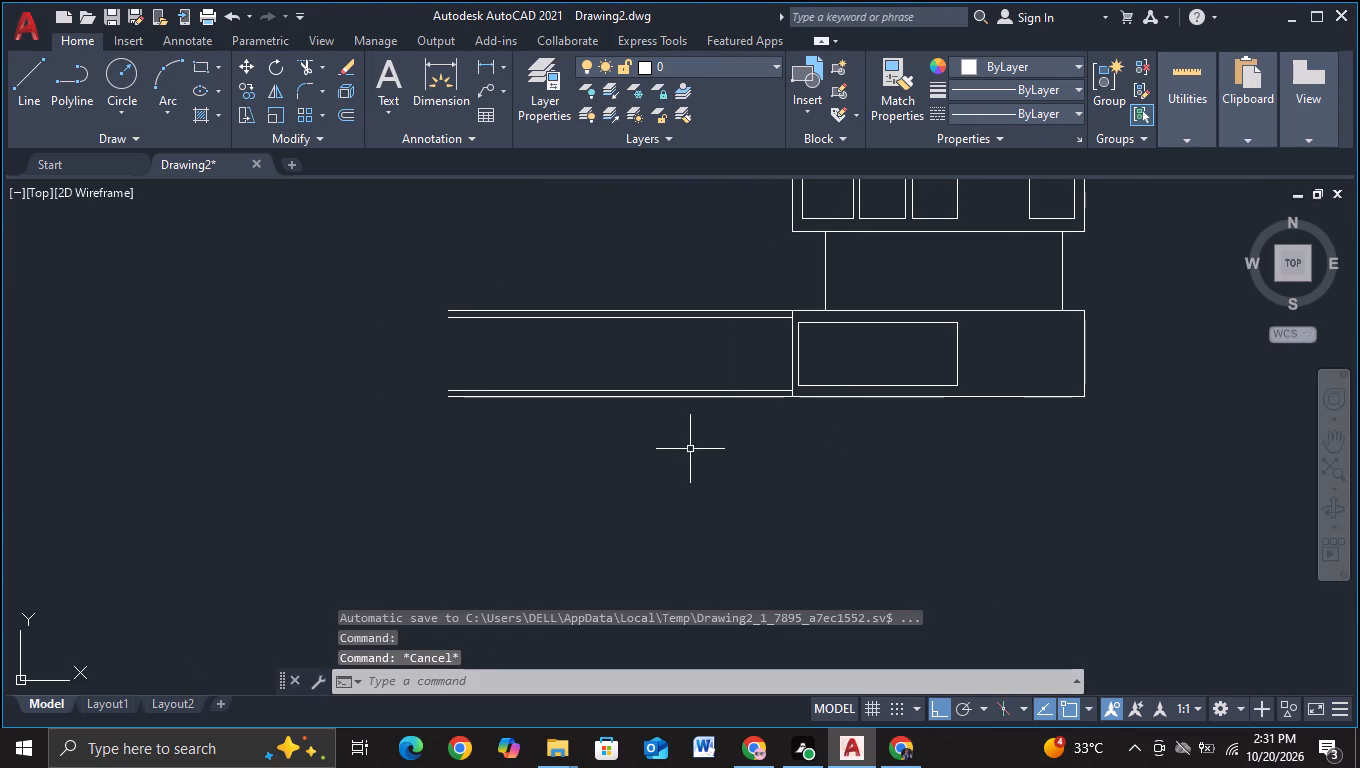
Draw a three-sided open-bottomed box over the base's upper edge, beside the right leg line, with both sides crossing that edge.
{"action": "middle_click_drag", "start_coordinate": [687, 462], "coordinate": [533, 469]}
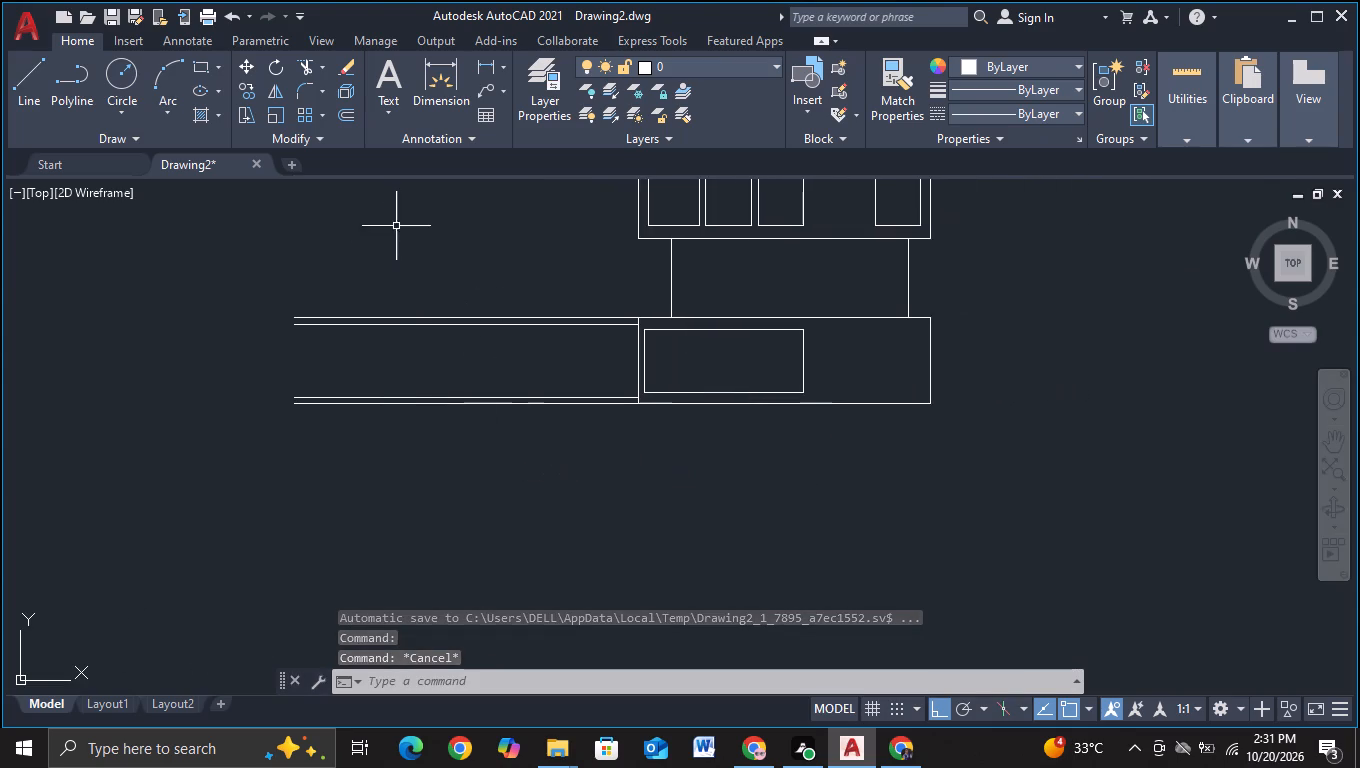
{"action": "left_click", "coordinate": [31, 120]}
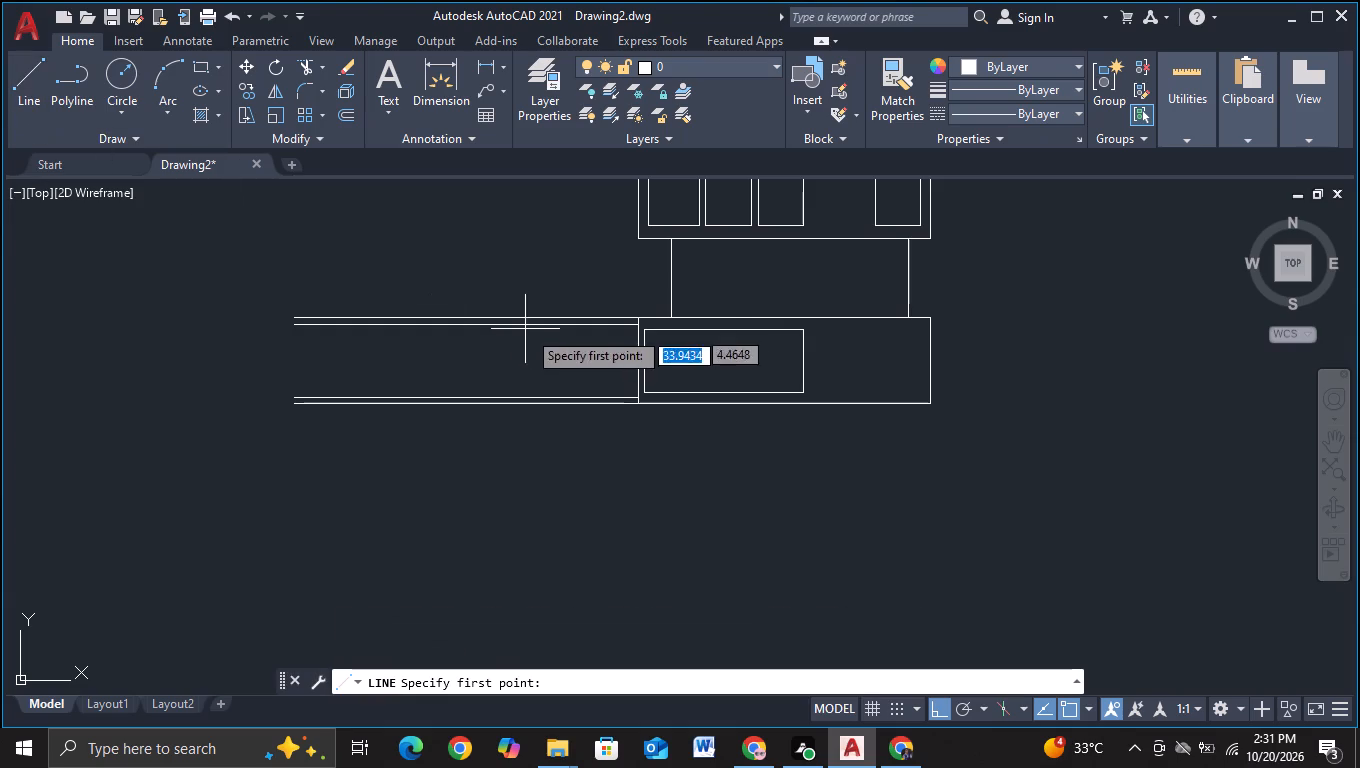
{"action": "middle_click_drag", "start_coordinate": [737, 359], "coordinate": [505, 507]}
{"action": "scroll", "coordinate": [509, 493], "scroll_direction": "up", "scroll_amount": 2}
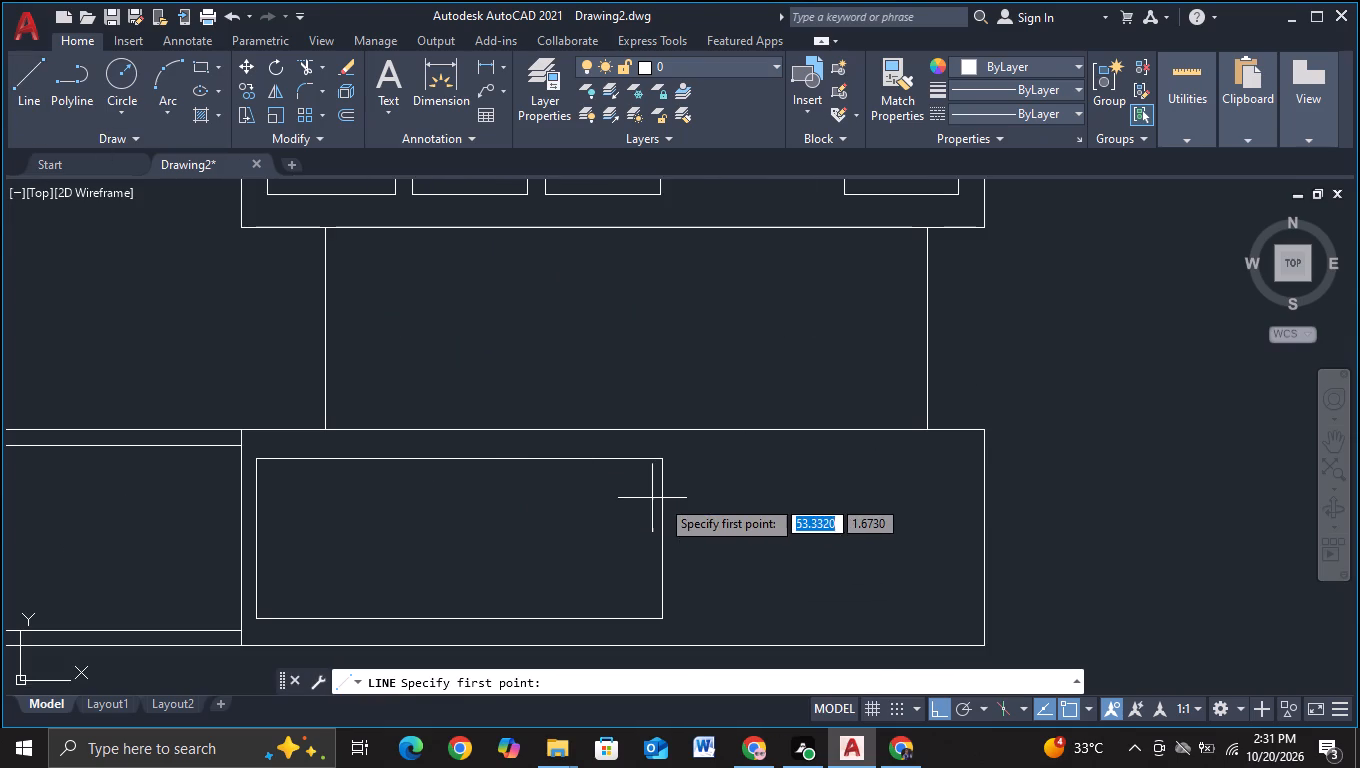
{"action": "middle_click_drag", "start_coordinate": [732, 497], "coordinate": [640, 539]}
{"action": "scroll", "coordinate": [649, 522], "scroll_direction": "up", "scroll_amount": 1}
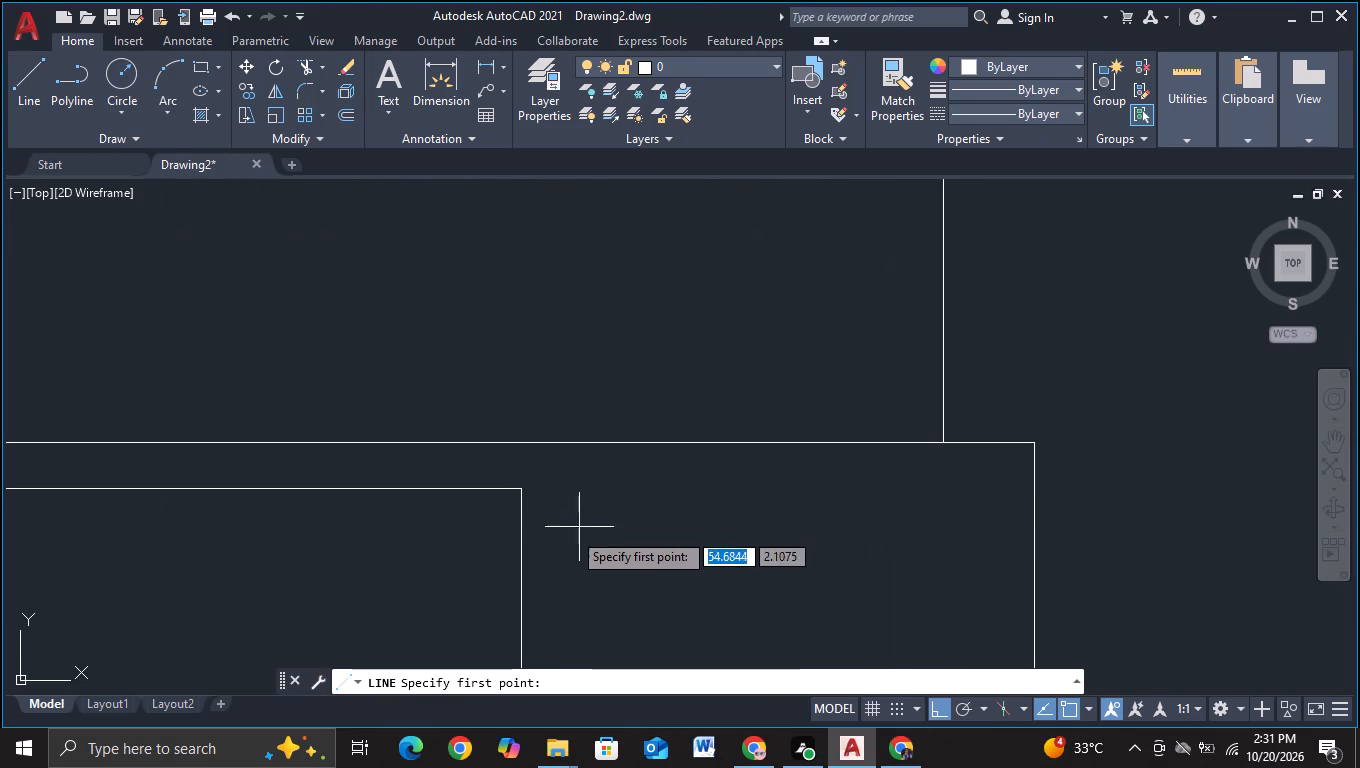
{"action": "left_click", "coordinate": [545, 465]}
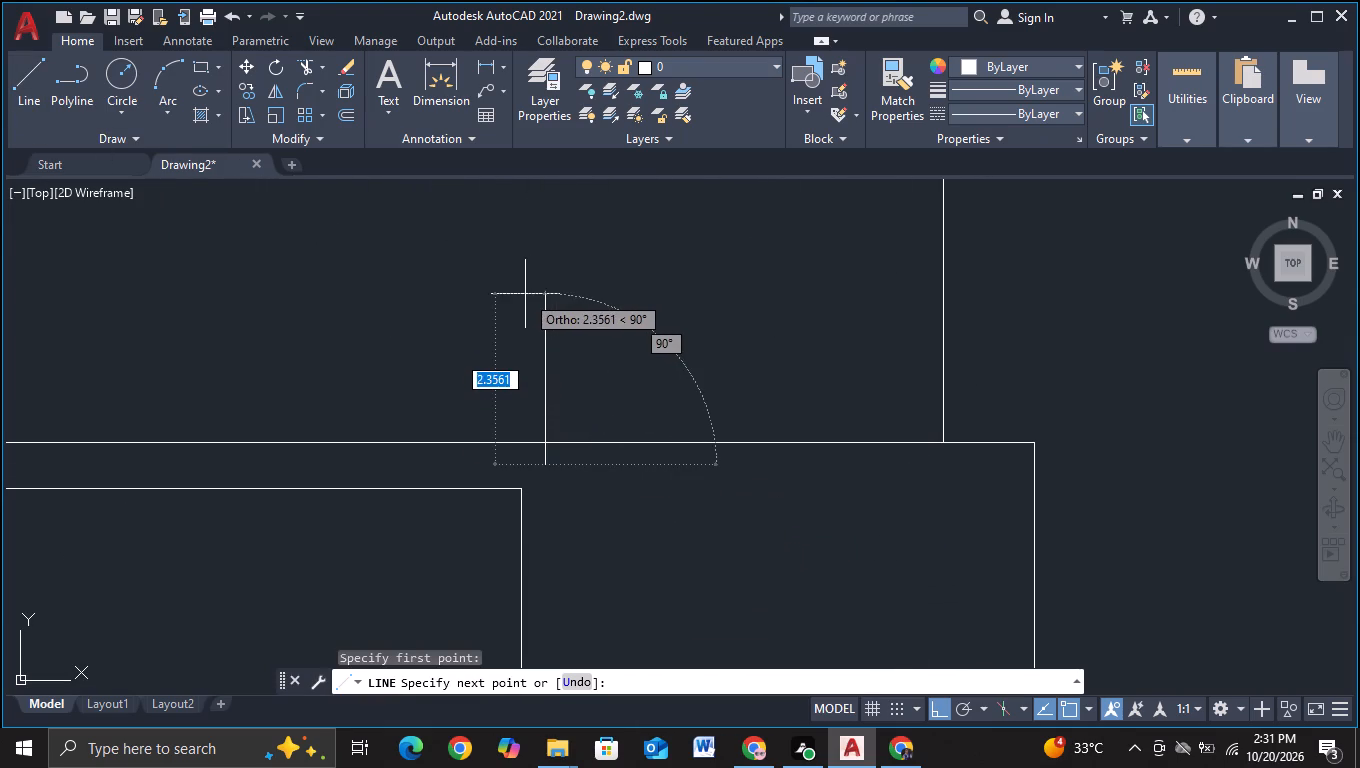
{"action": "left_click", "coordinate": [520, 274]}
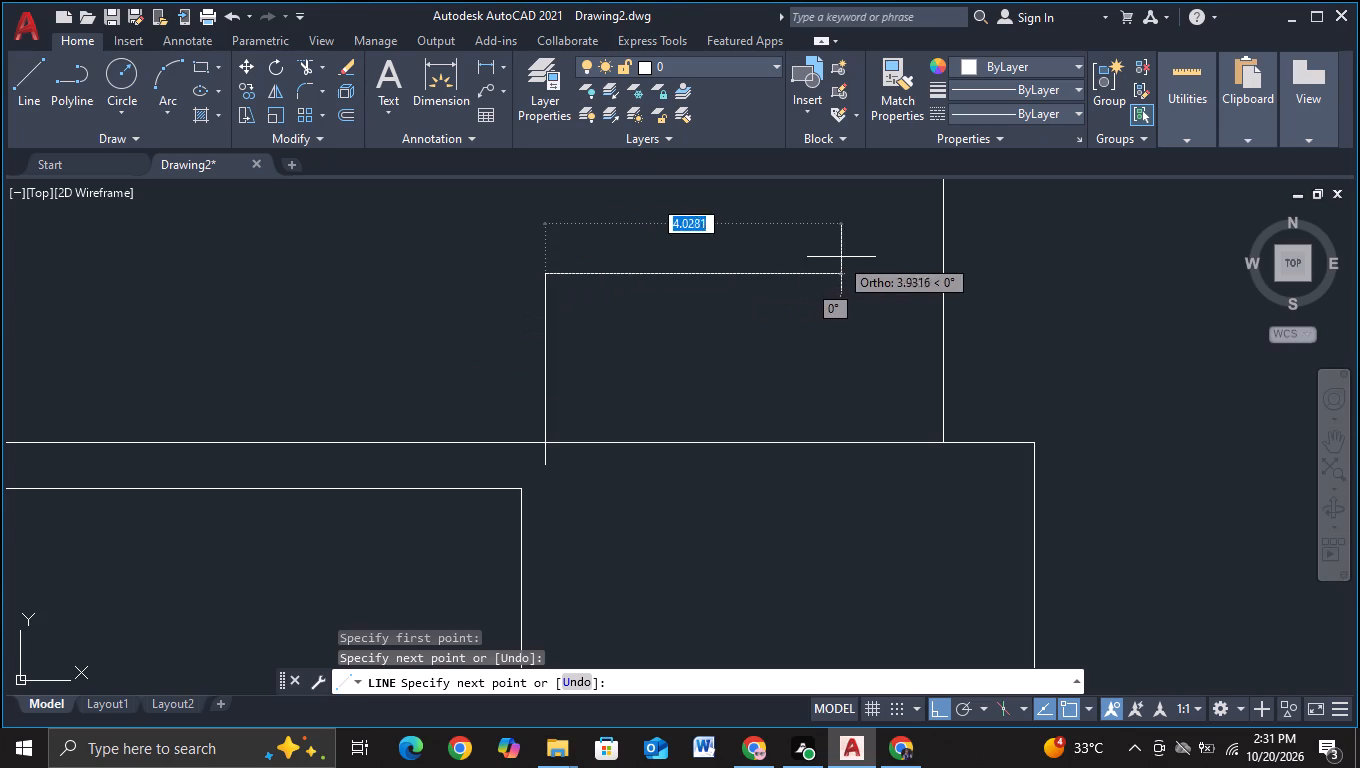
{"action": "left_click", "coordinate": [897, 255]}
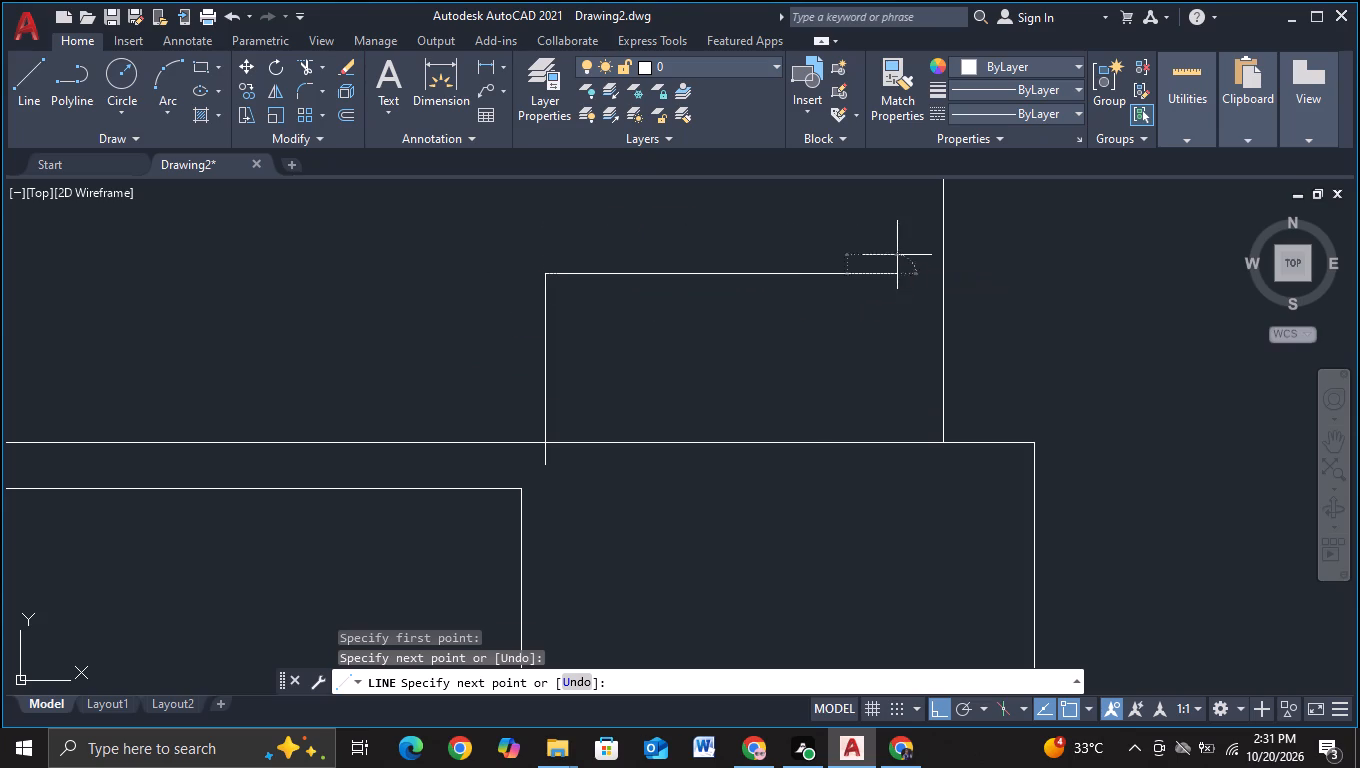
{"action": "left_click", "coordinate": [876, 491]}
{"action": "key", "text": "Escape"}
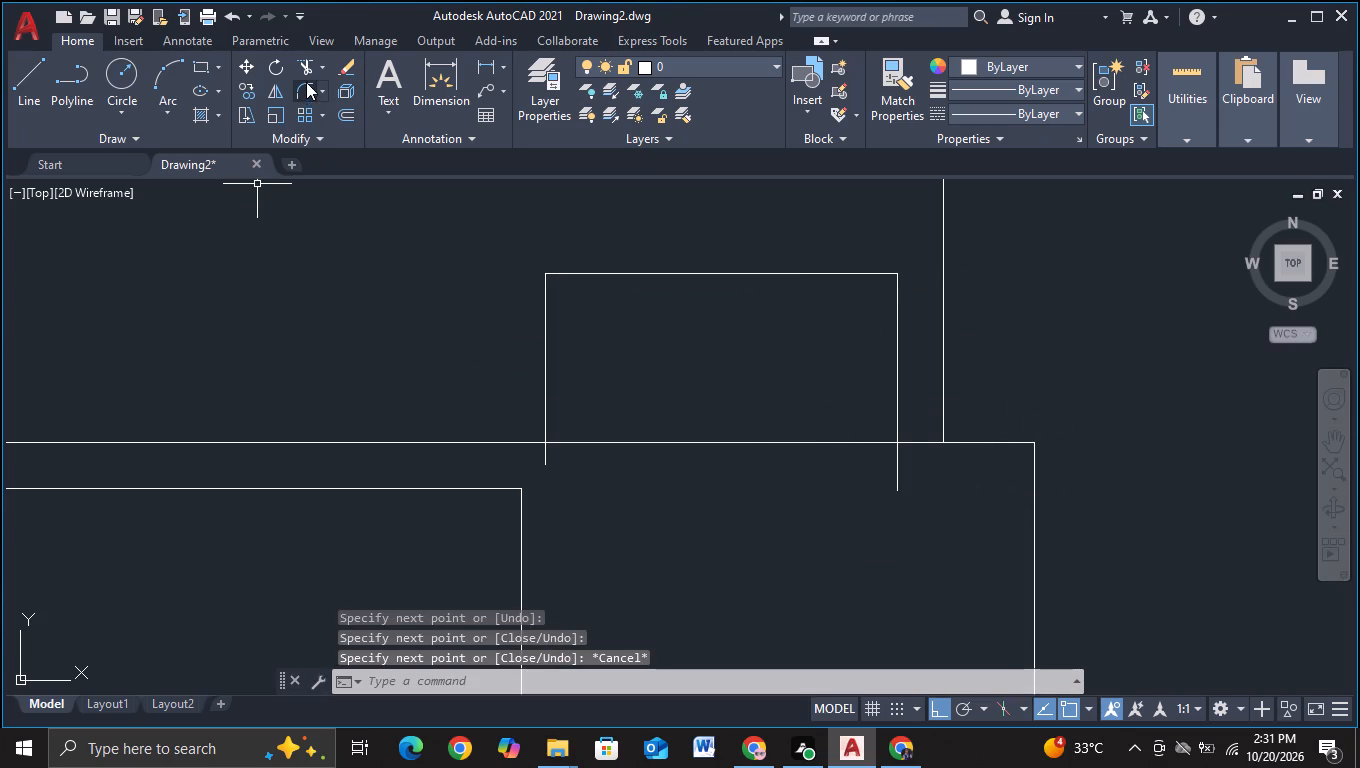
Trim the two ends of the new box's sides that extend below the base's top edge.
{"action": "left_click", "coordinate": [306, 66]}
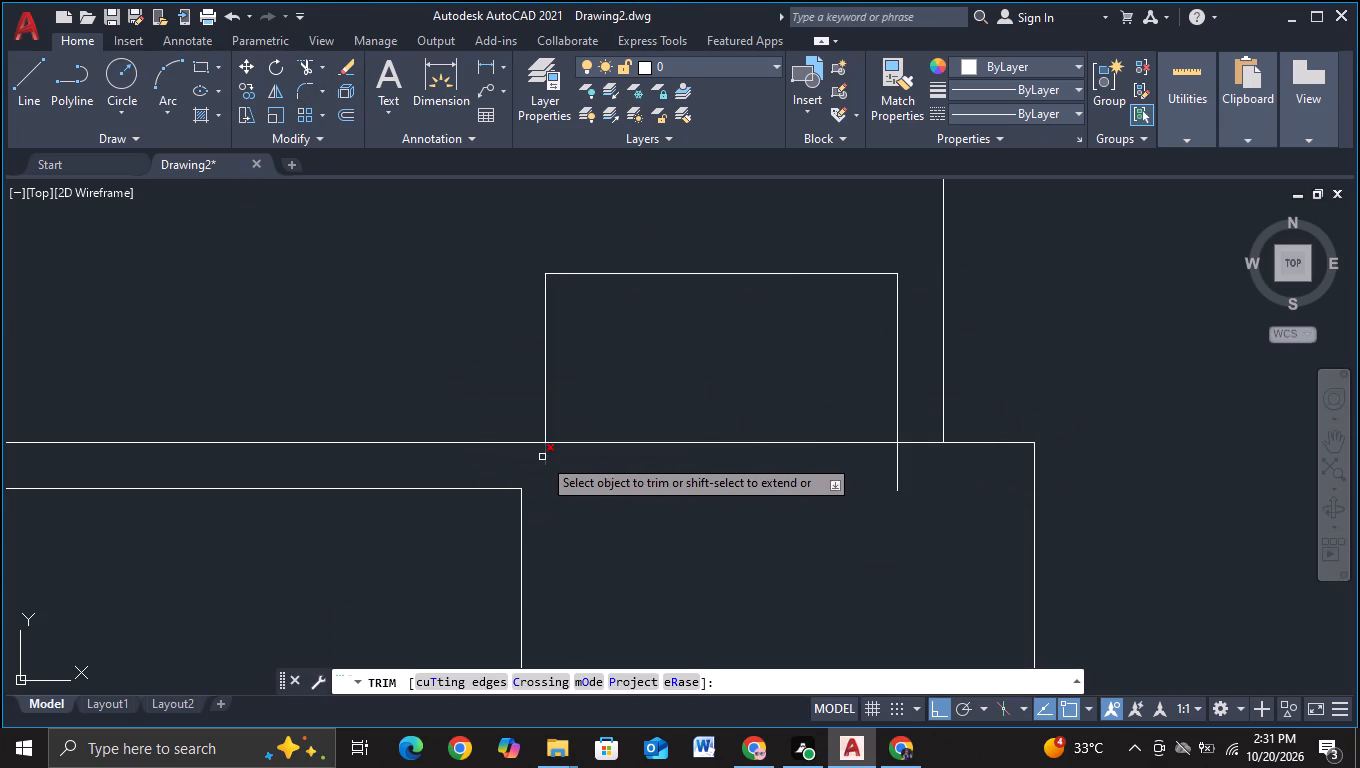
{"action": "left_click", "coordinate": [542, 457]}
{"action": "left_click_drag", "start_coordinate": [917, 465], "coordinate": [783, 468]}
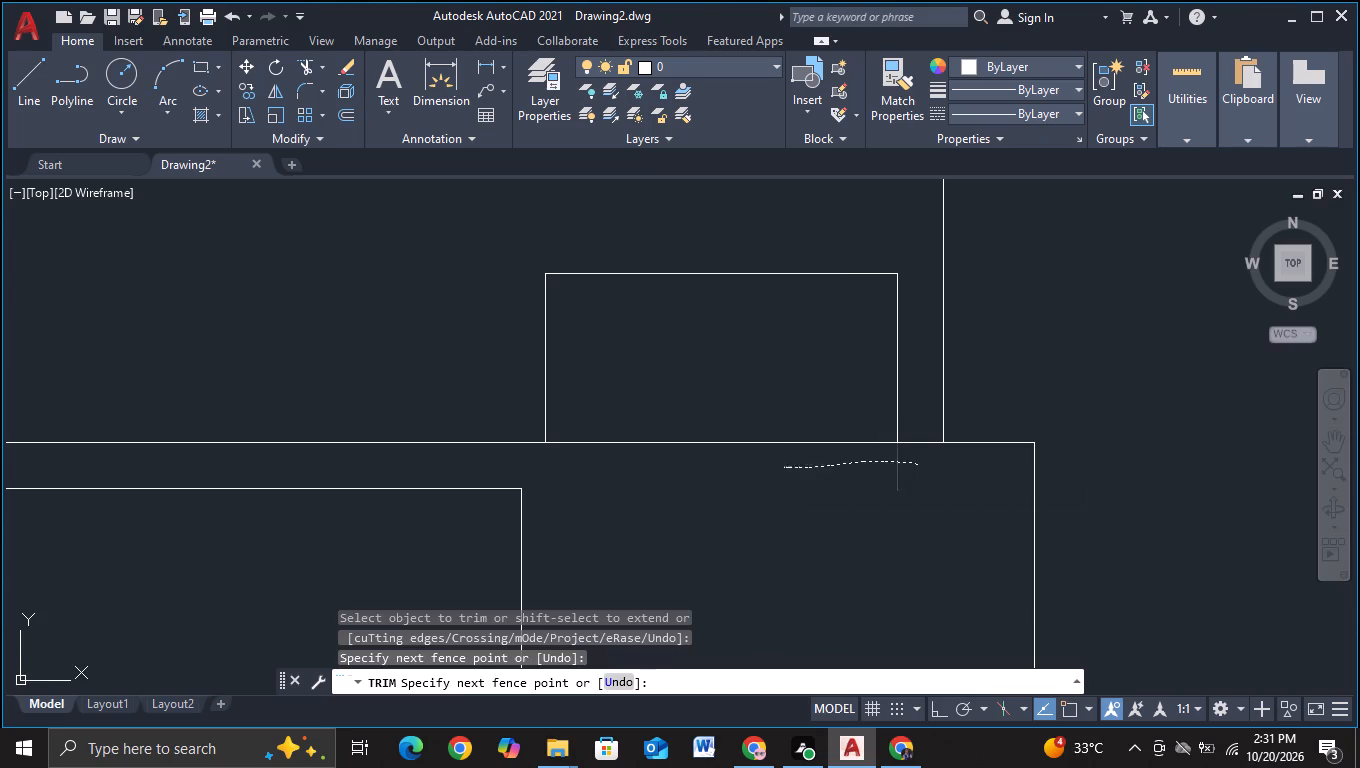
{"action": "scroll", "coordinate": [782, 468], "scroll_direction": "down", "scroll_amount": 2}
{"action": "middle_click_drag", "start_coordinate": [773, 499], "coordinate": [791, 484]}
{"action": "key", "text": "Escape"}
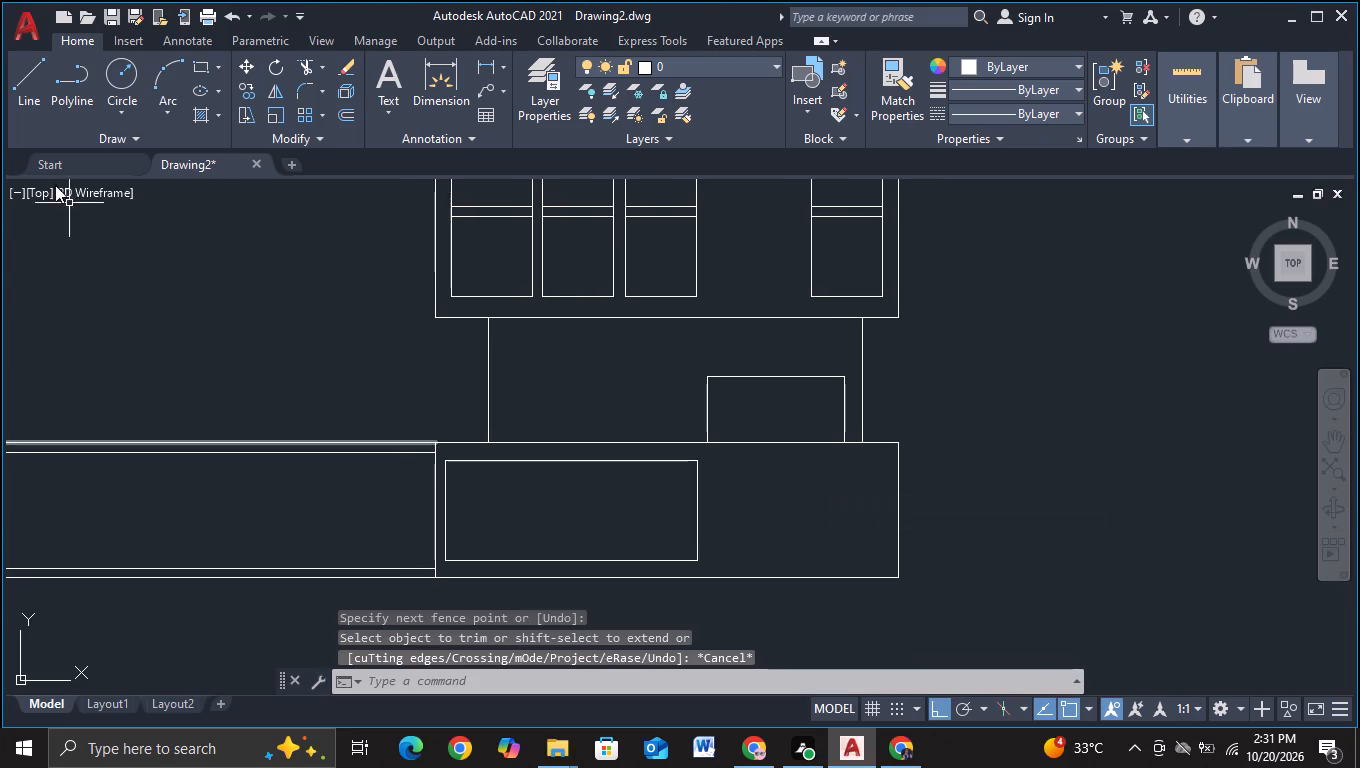
Draw a vertical line about 10 units long straight down from the base rectangle's lower-left corner.
{"action": "left_click", "coordinate": [23, 110]}
{"action": "middle_click_drag", "start_coordinate": [336, 371], "coordinate": [371, 332]}
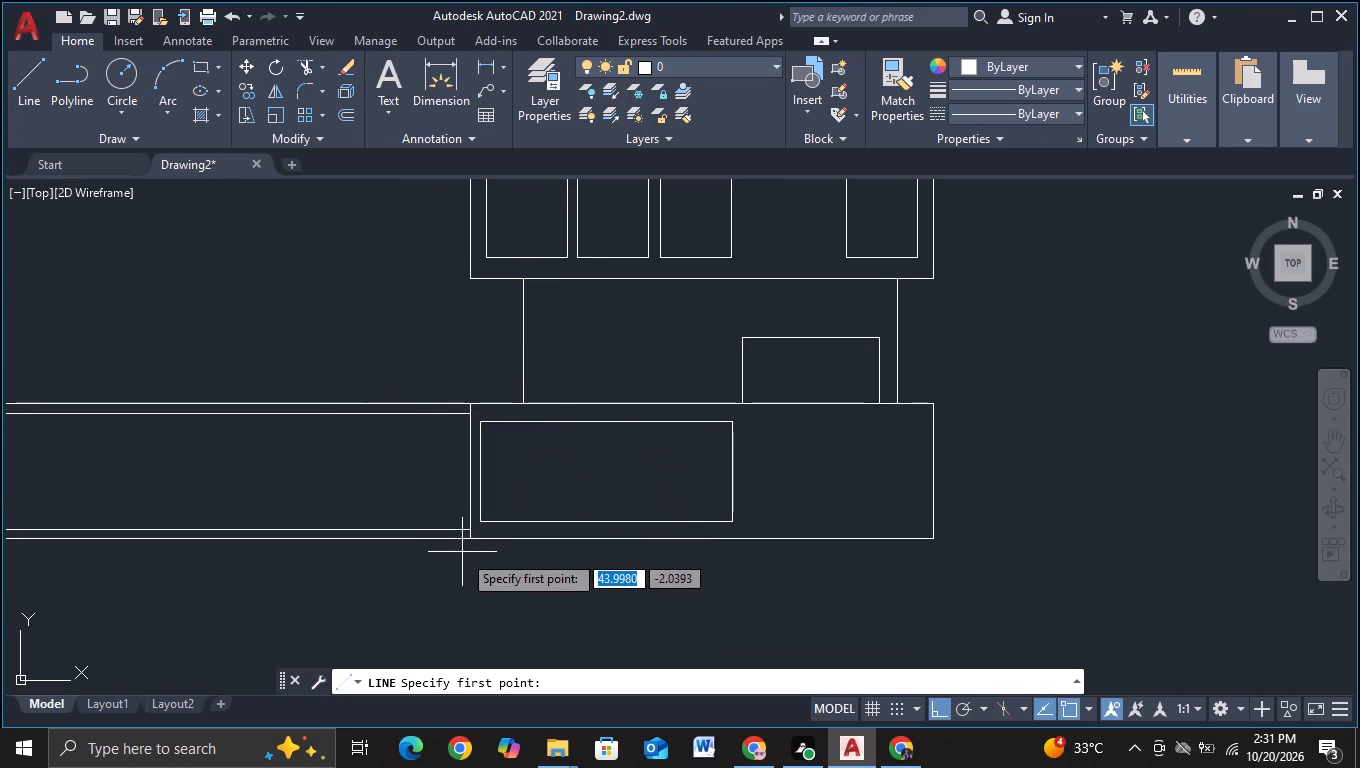
{"action": "middle_click_drag", "start_coordinate": [446, 592], "coordinate": [369, 462]}
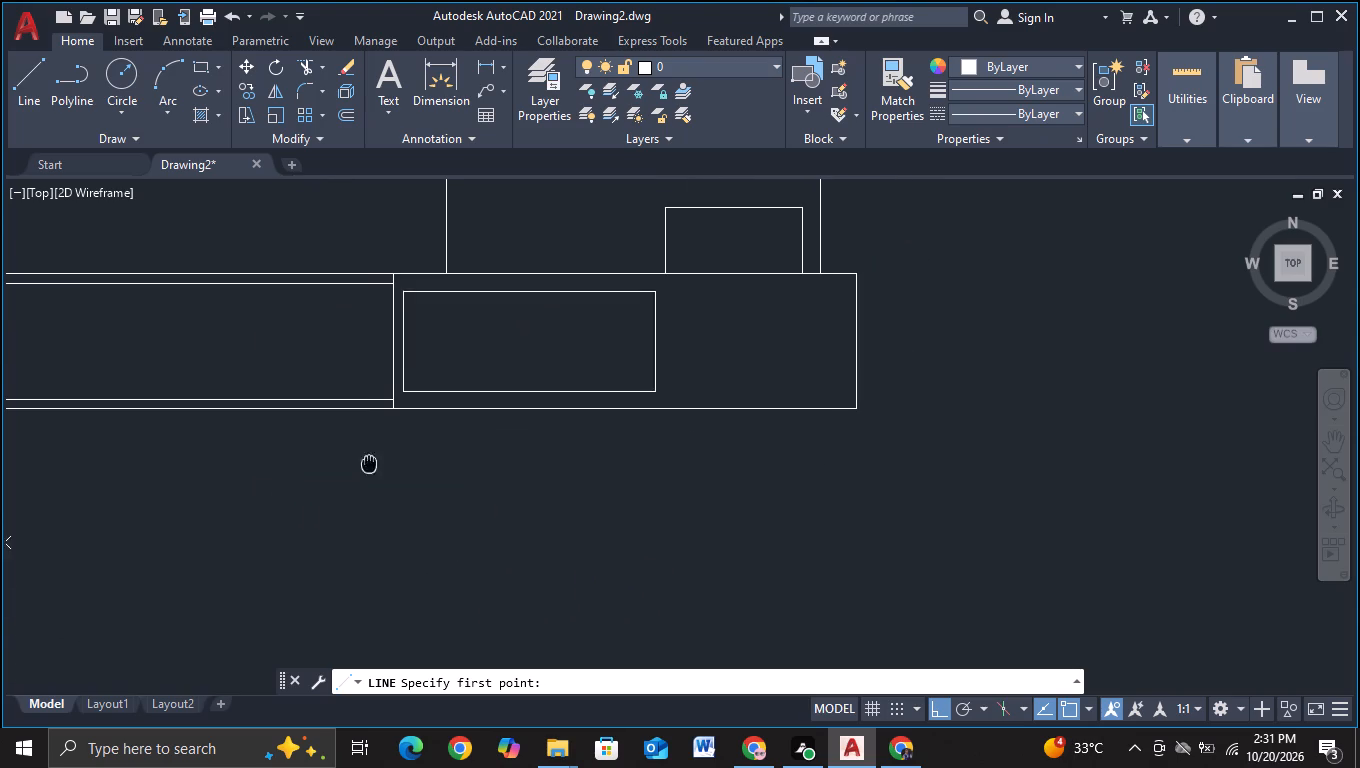
{"action": "middle_click_drag", "start_coordinate": [369, 462], "coordinate": [370, 462]}
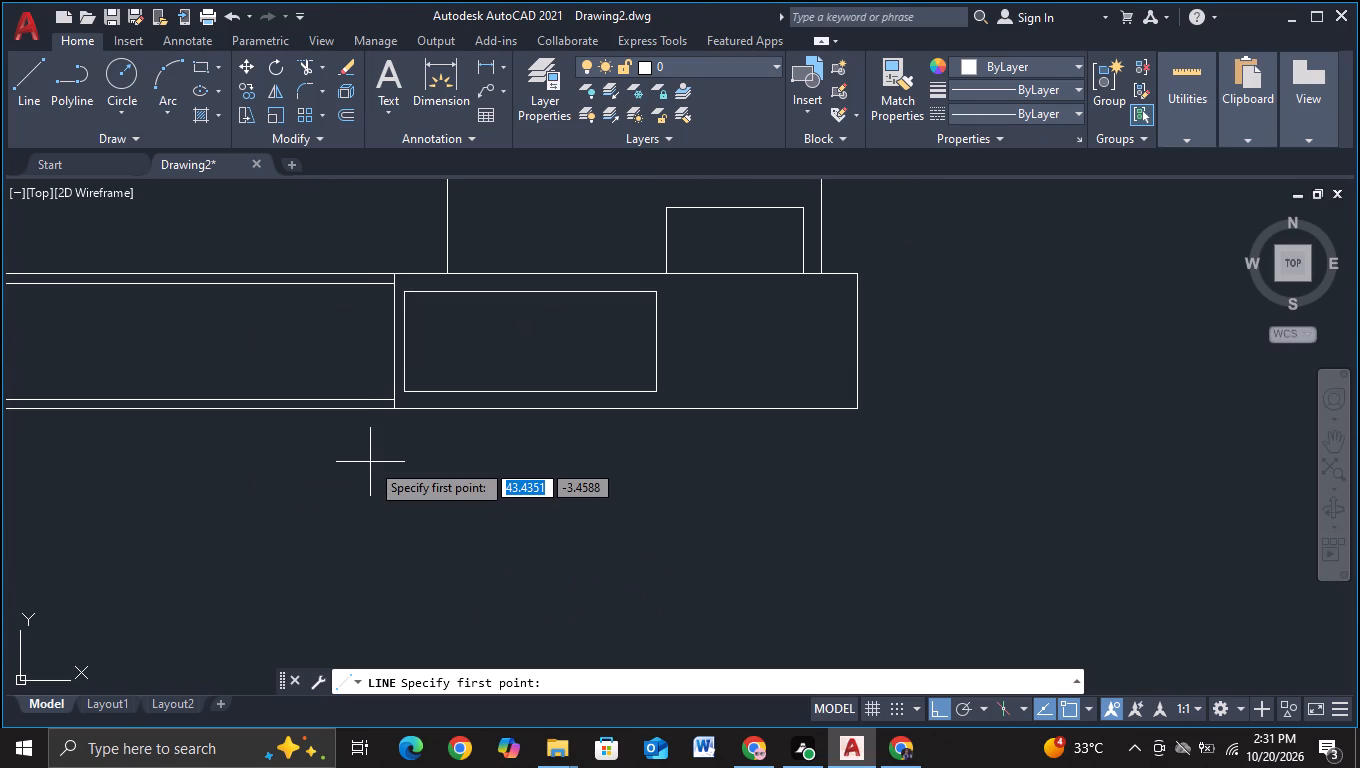
{"action": "scroll", "coordinate": [370, 462], "scroll_direction": "up", "scroll_amount": 1}
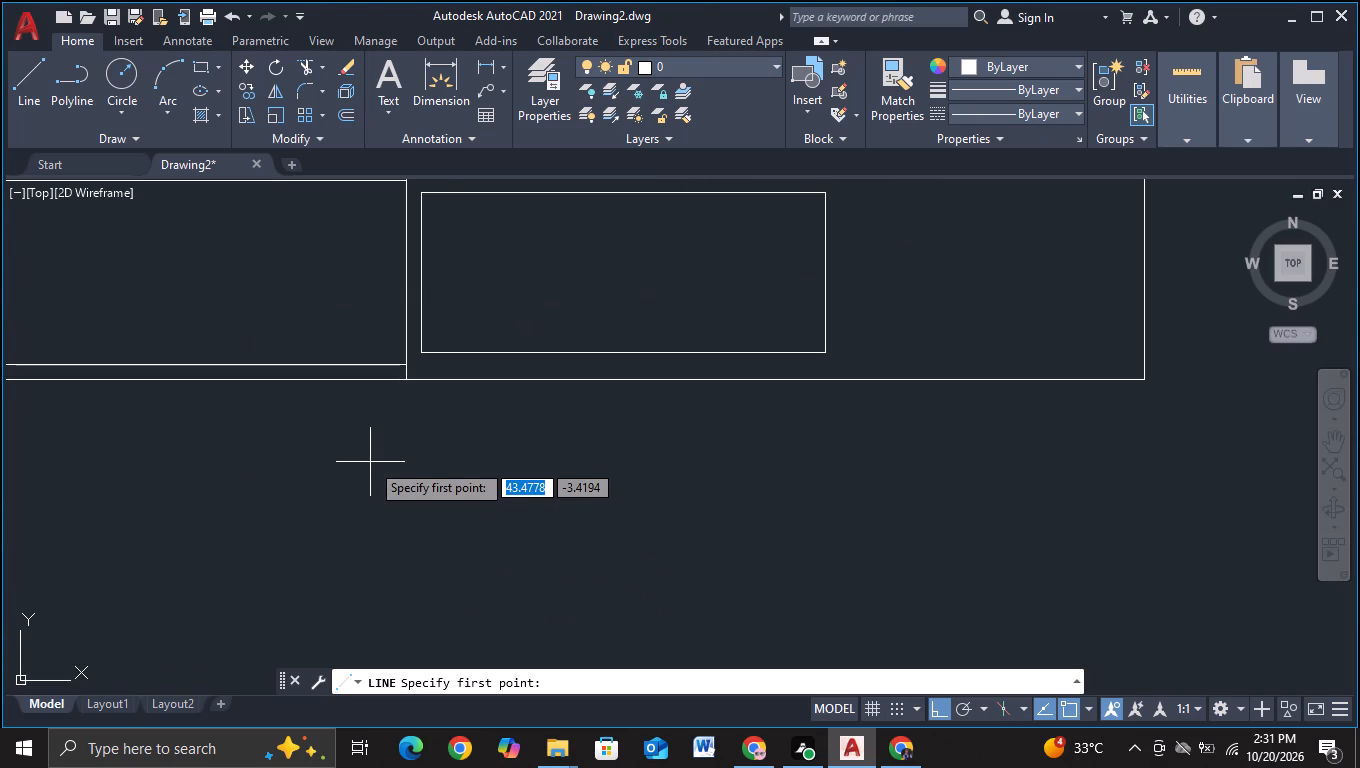
{"action": "left_click", "coordinate": [400, 377]}
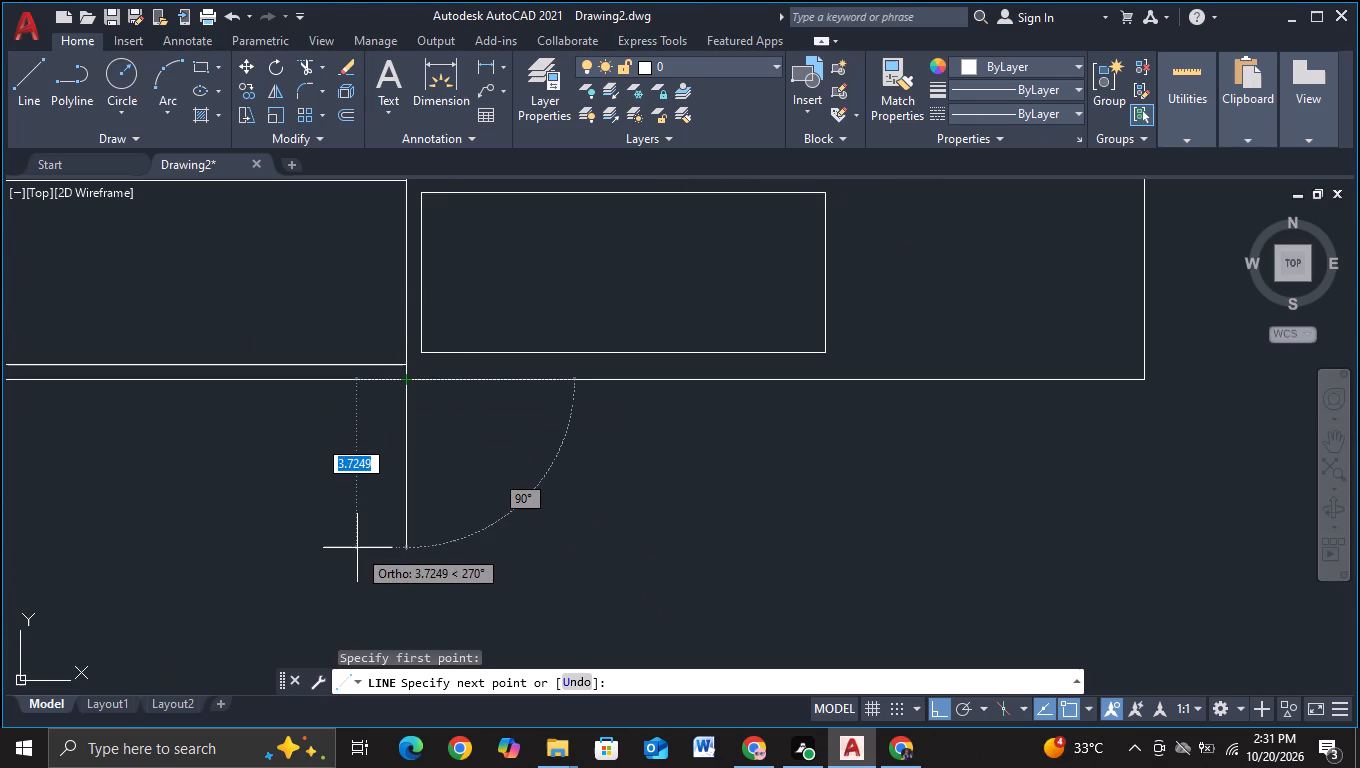
{"action": "scroll", "coordinate": [357, 548], "scroll_direction": "down", "scroll_amount": 1}
{"action": "middle_click_drag", "start_coordinate": [367, 571], "coordinate": [363, 457]}
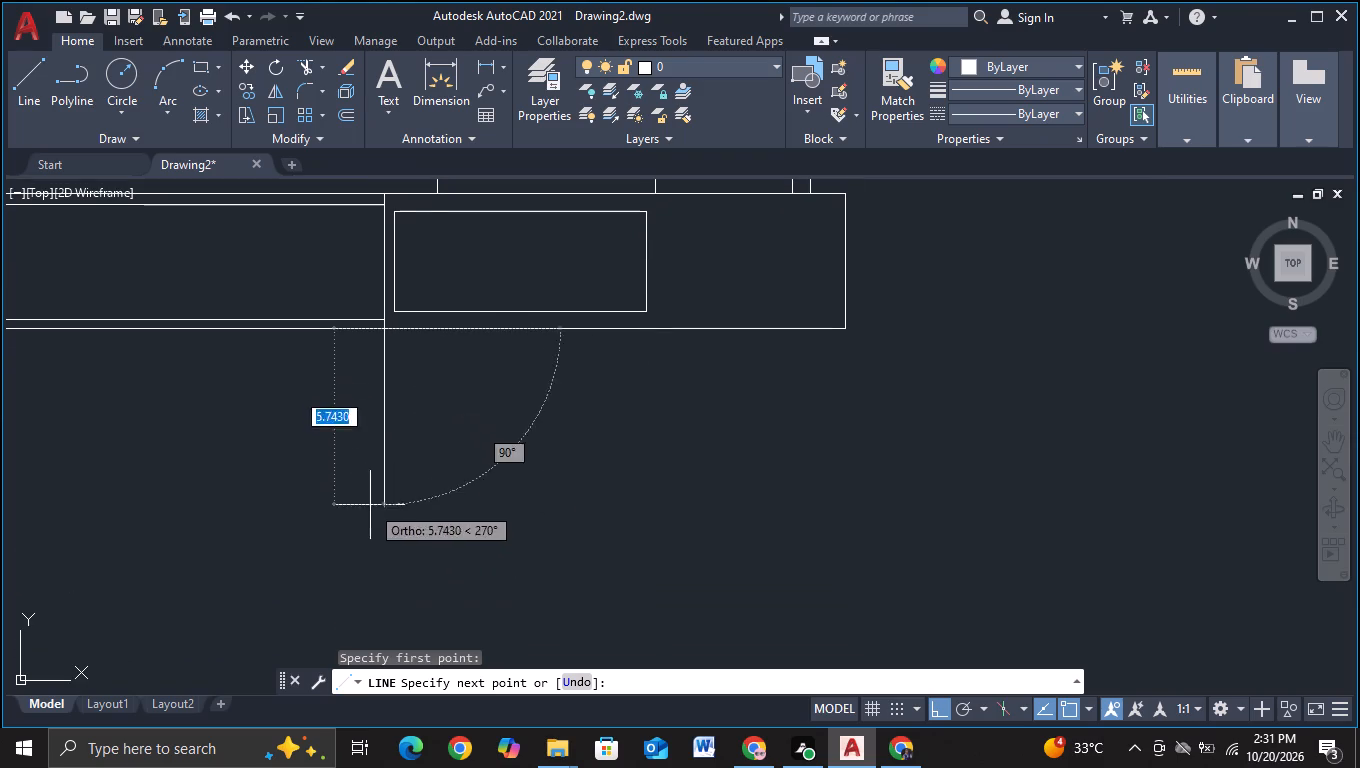
{"action": "middle_click_drag", "start_coordinate": [384, 594], "coordinate": [379, 438]}
{"action": "scroll", "coordinate": [379, 438], "scroll_direction": "down", "scroll_amount": 1}
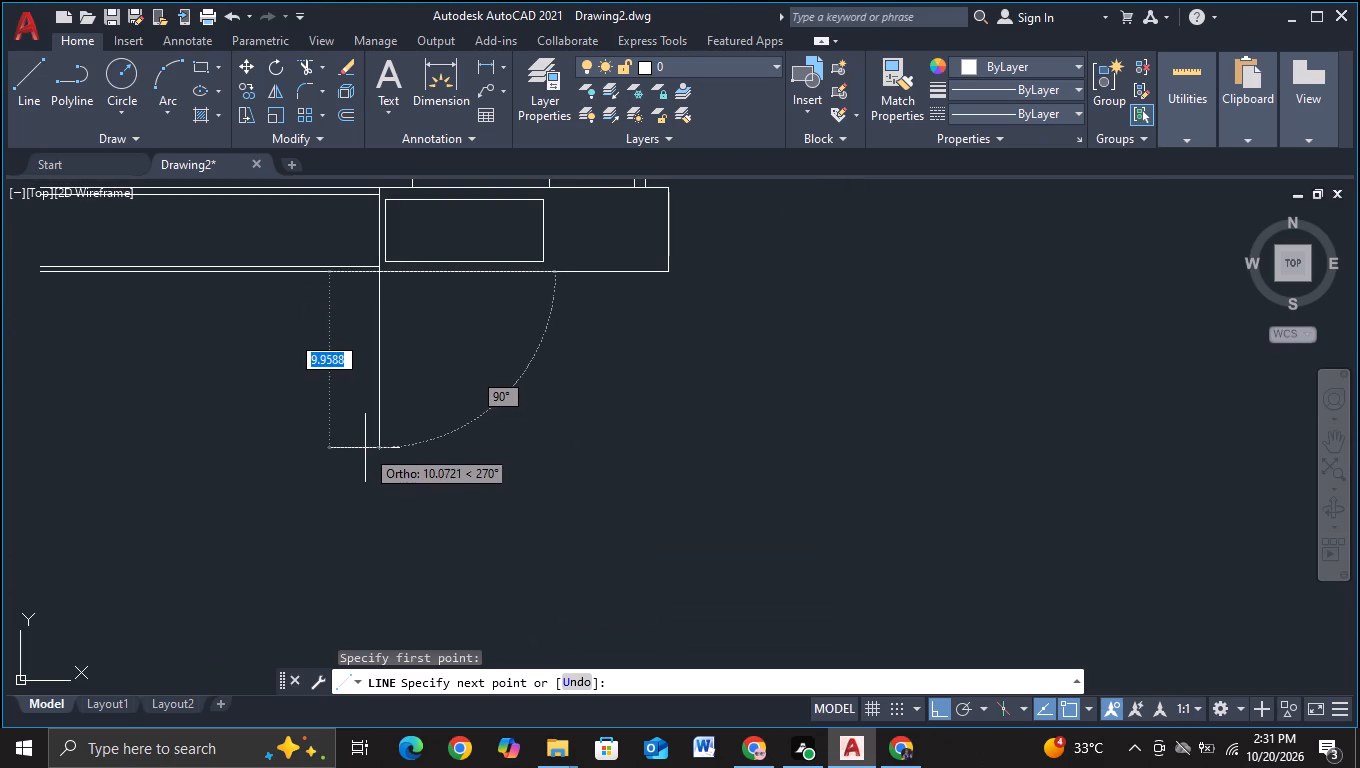
{"action": "left_click", "coordinate": [365, 447]}
{"action": "key", "text": "Escape"}
Draw a parallel vertical line about 10.7 units down from the inner panel's lower-left corner, ending near the first line's lower end.
{"action": "left_click", "coordinate": [21, 87]}
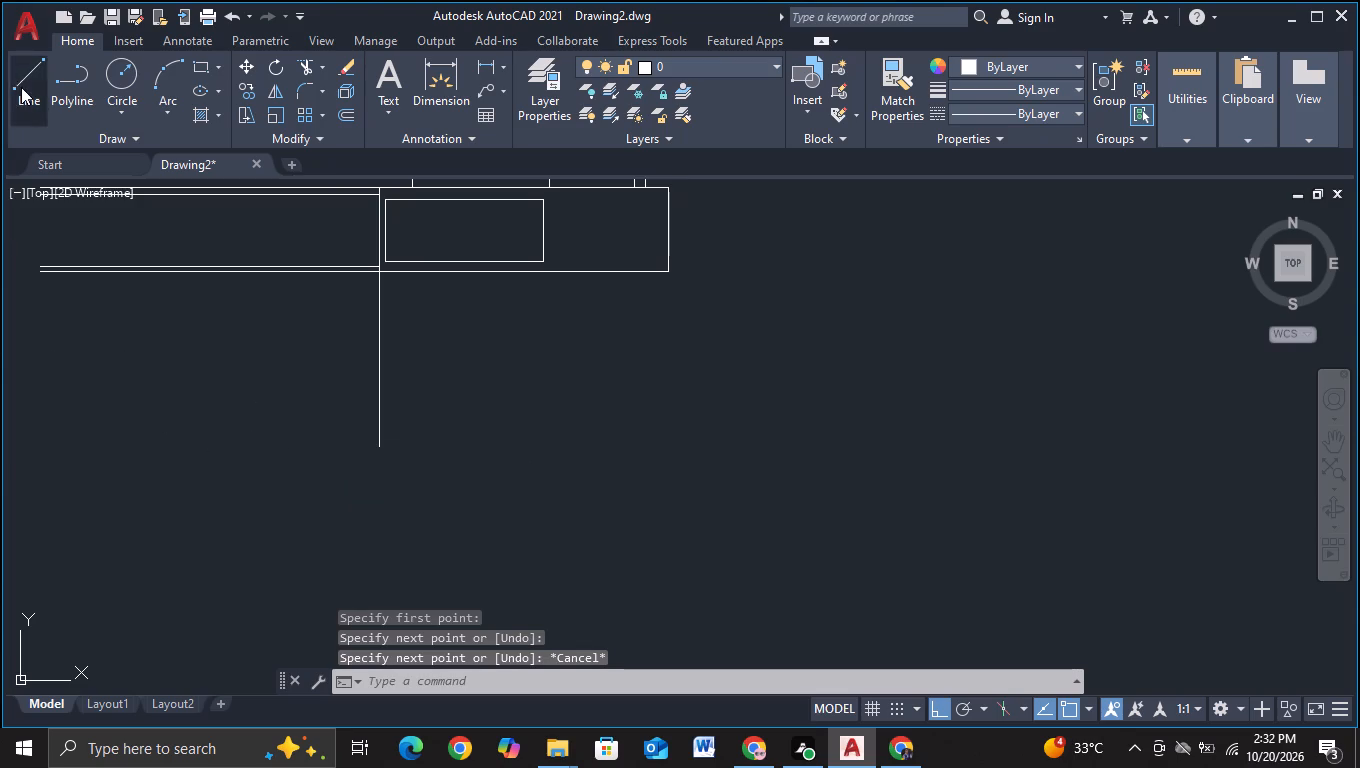
{"action": "left_click", "coordinate": [384, 262]}
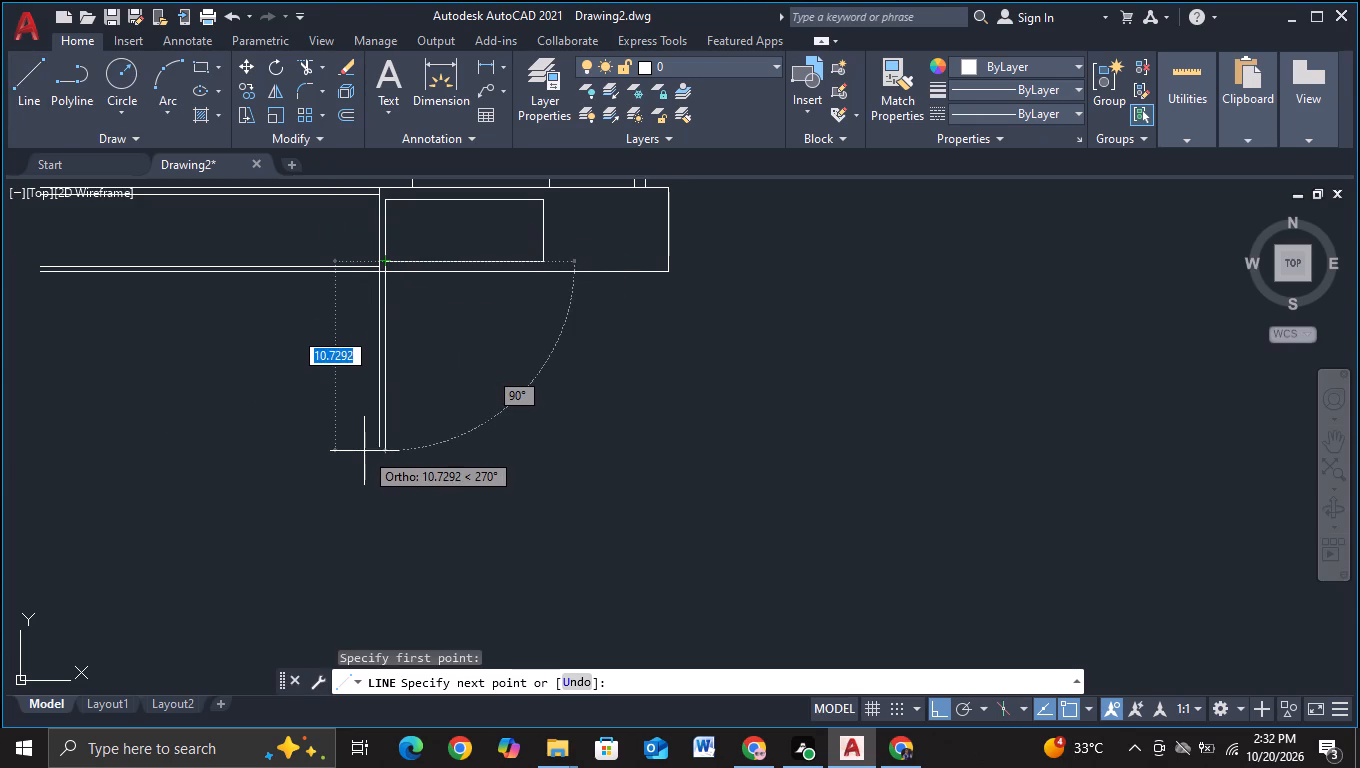
{"action": "left_click", "coordinate": [366, 449]}
{"action": "key", "text": "Escape"}
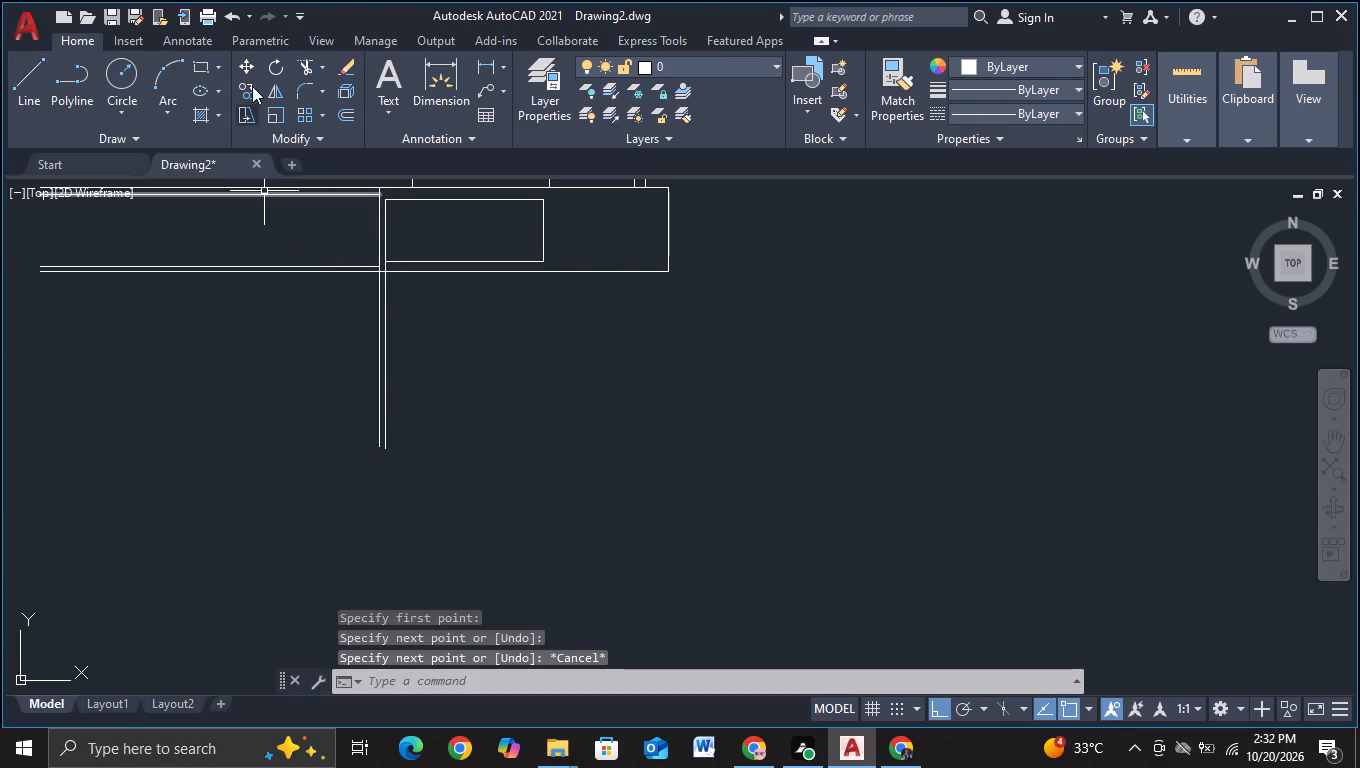
Trim the base's bottom edge between the two vertical lines and the outer vertical's short segment between the left extension's lower lines.
{"action": "left_click", "coordinate": [305, 67]}
{"action": "scroll", "coordinate": [385, 260], "scroll_direction": "up", "scroll_amount": 1}
{"action": "left_click", "coordinate": [380, 278]}
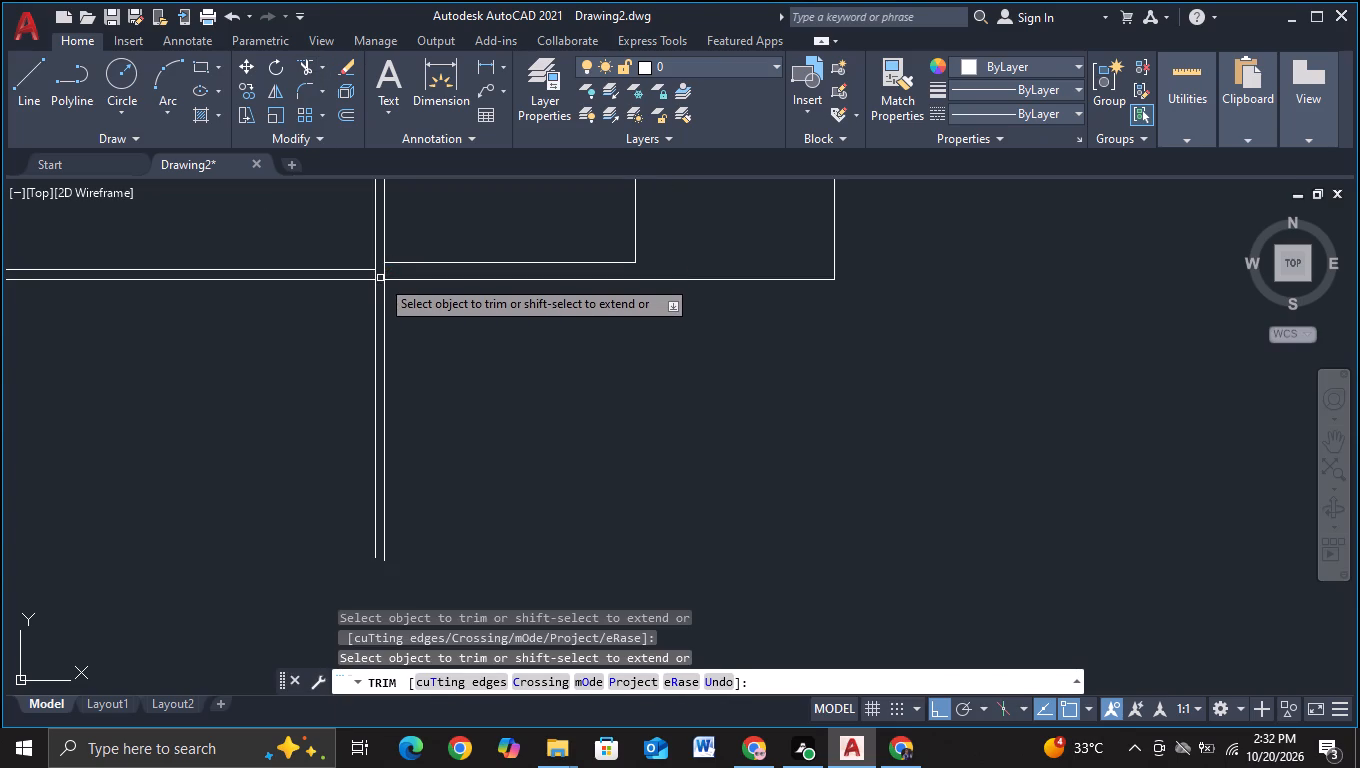
{"action": "left_click", "coordinate": [373, 275]}
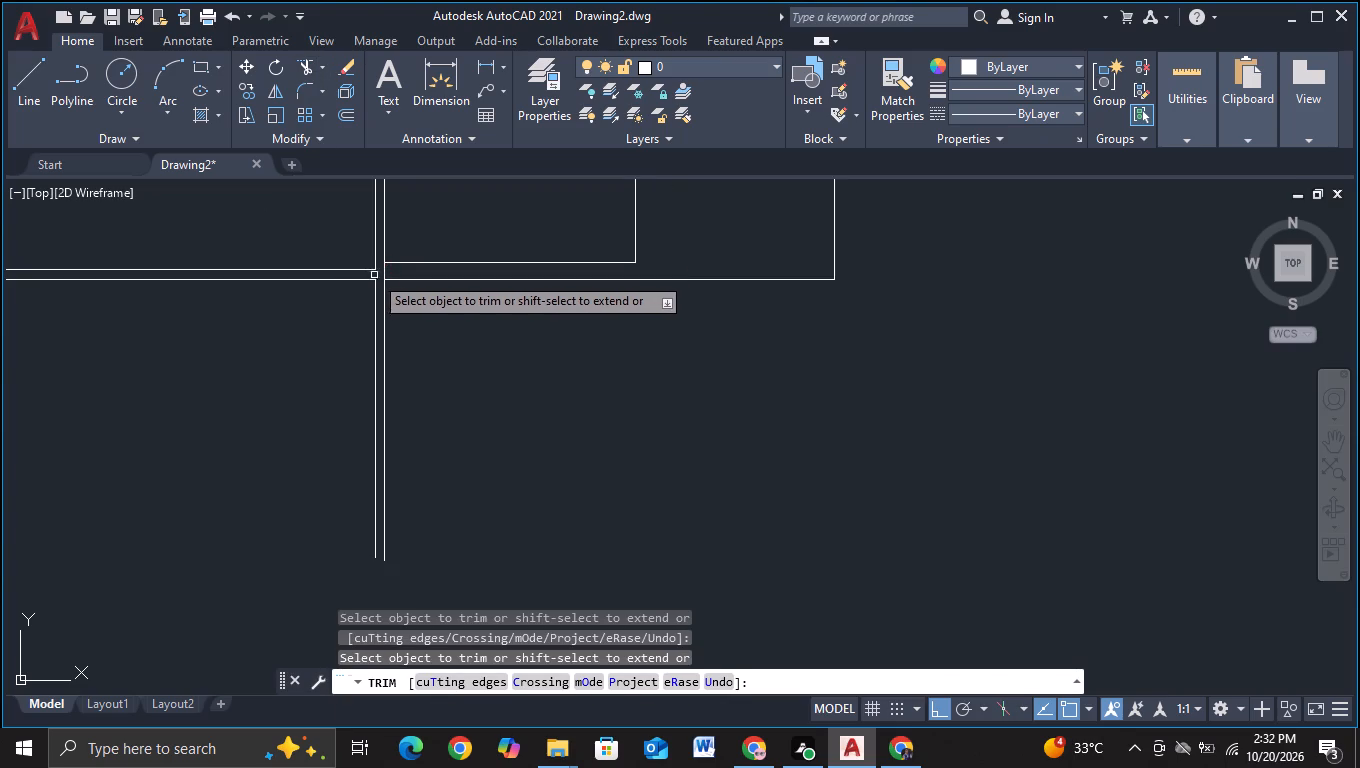
{"action": "scroll", "coordinate": [426, 355], "scroll_direction": "down", "scroll_amount": 1}
{"action": "middle_click_drag", "start_coordinate": [462, 394], "coordinate": [477, 367]}
{"action": "key", "text": "Escape"}
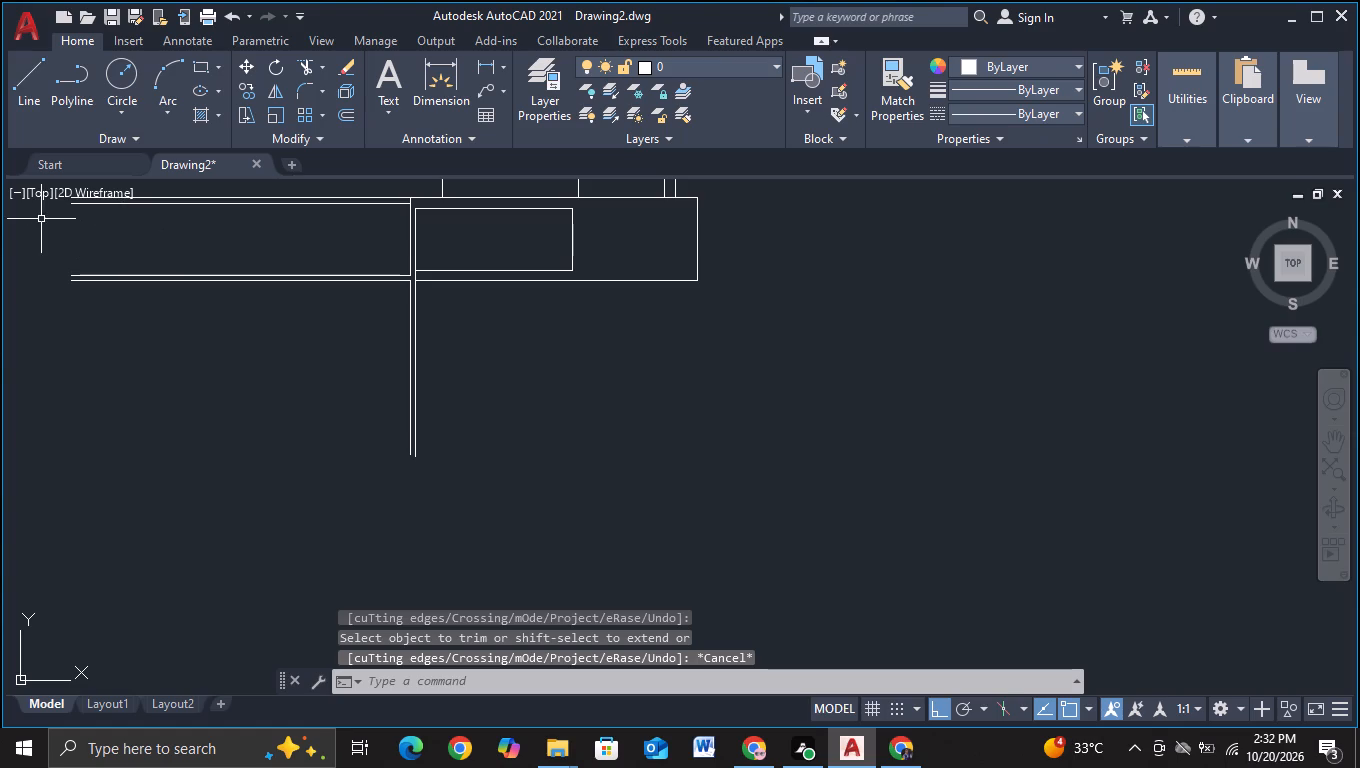
Draw a vertical line about 9.9 units down from the base's lower-right corner, ending level with the outer left vertical line.
{"action": "left_click", "coordinate": [29, 94]}
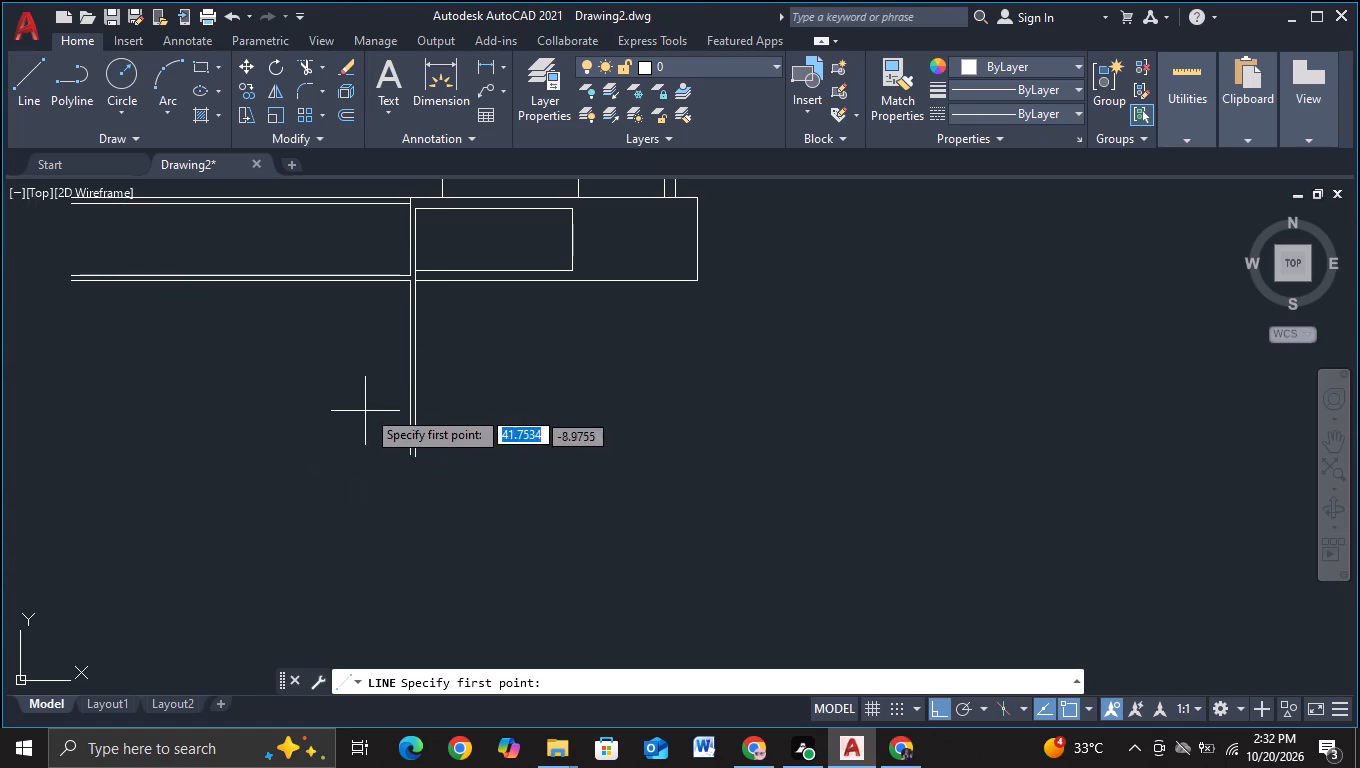
{"action": "scroll", "coordinate": [479, 363], "scroll_direction": "up", "scroll_amount": 2}
{"action": "scroll", "coordinate": [468, 381], "scroll_direction": "down", "scroll_amount": 2}
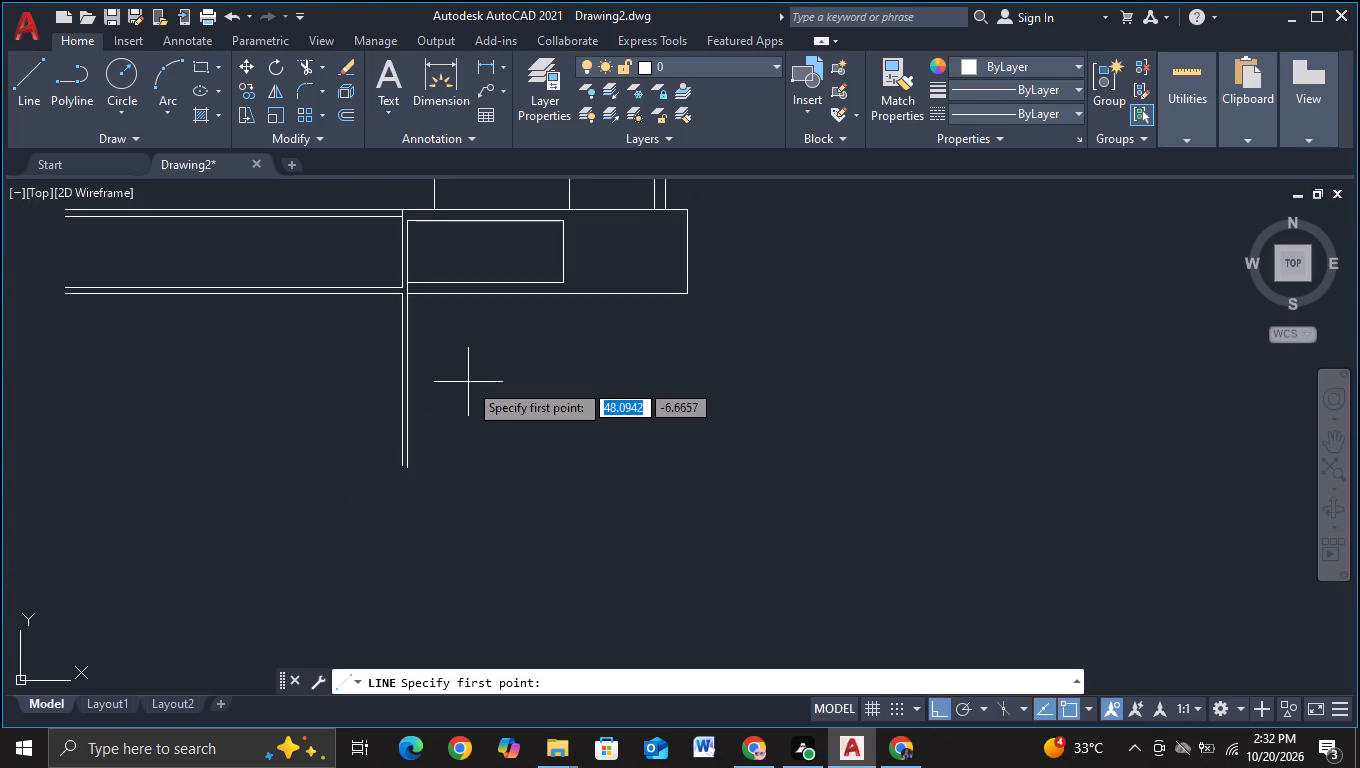
{"action": "middle_click_drag", "start_coordinate": [472, 392], "coordinate": [358, 414]}
{"action": "left_click", "coordinate": [568, 320]}
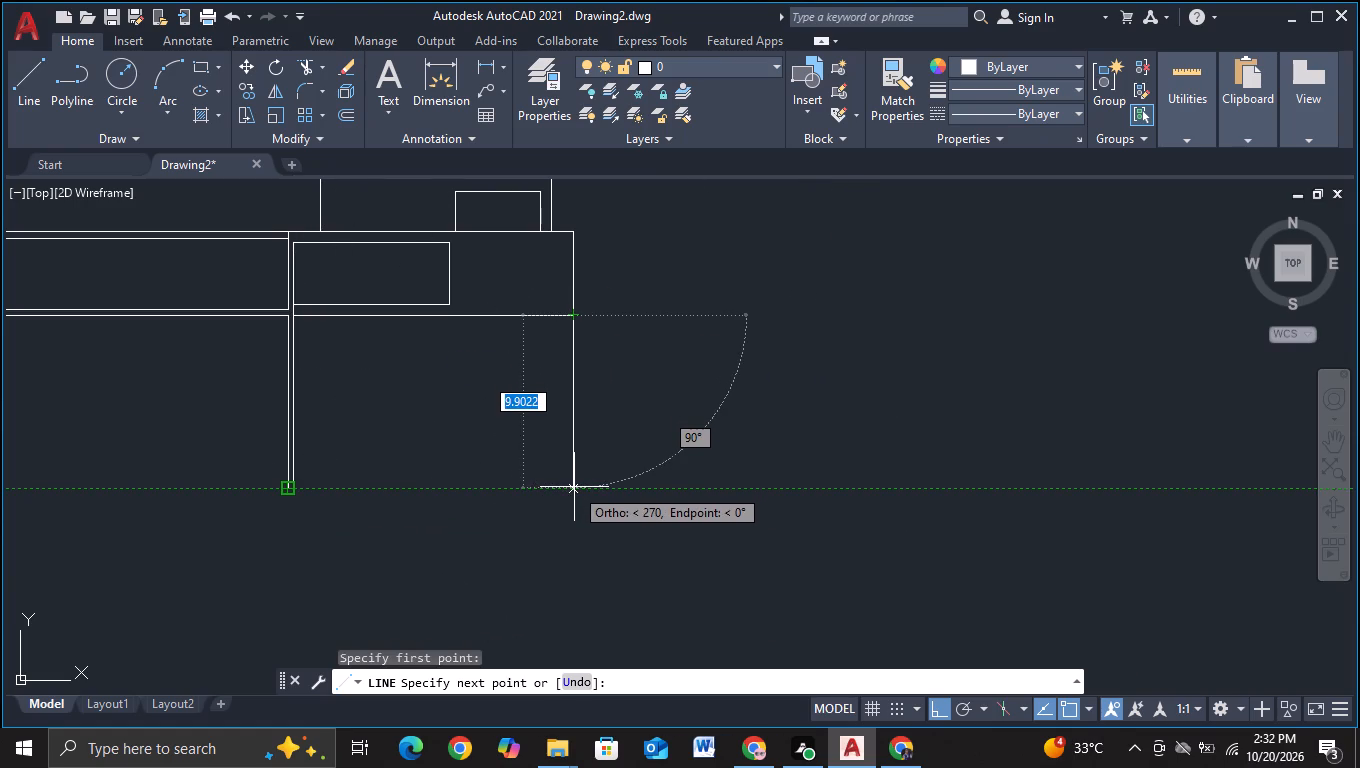
{"action": "left_click", "coordinate": [574, 490]}
{"action": "key", "text": "Escape"}
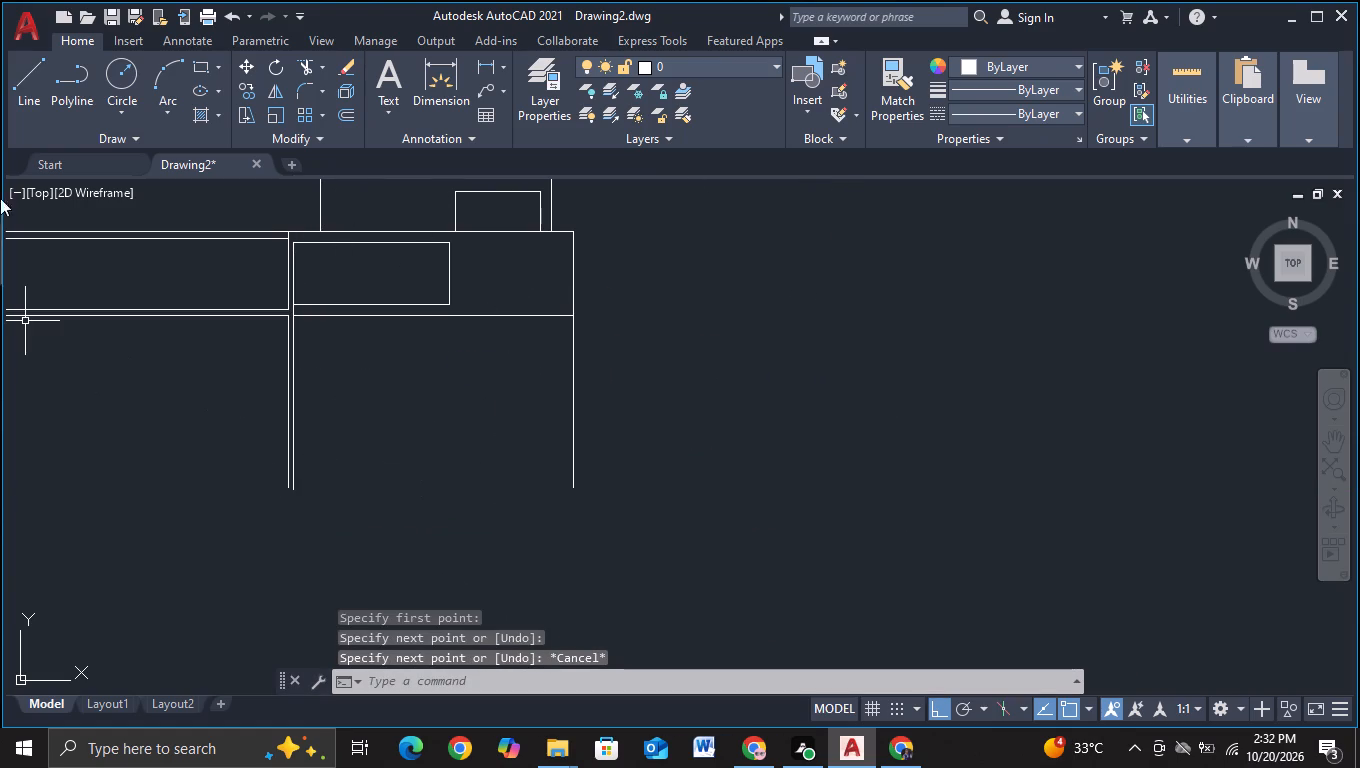
Turn object snap off while the Line command is active.
{"action": "left_click", "coordinate": [36, 115]}
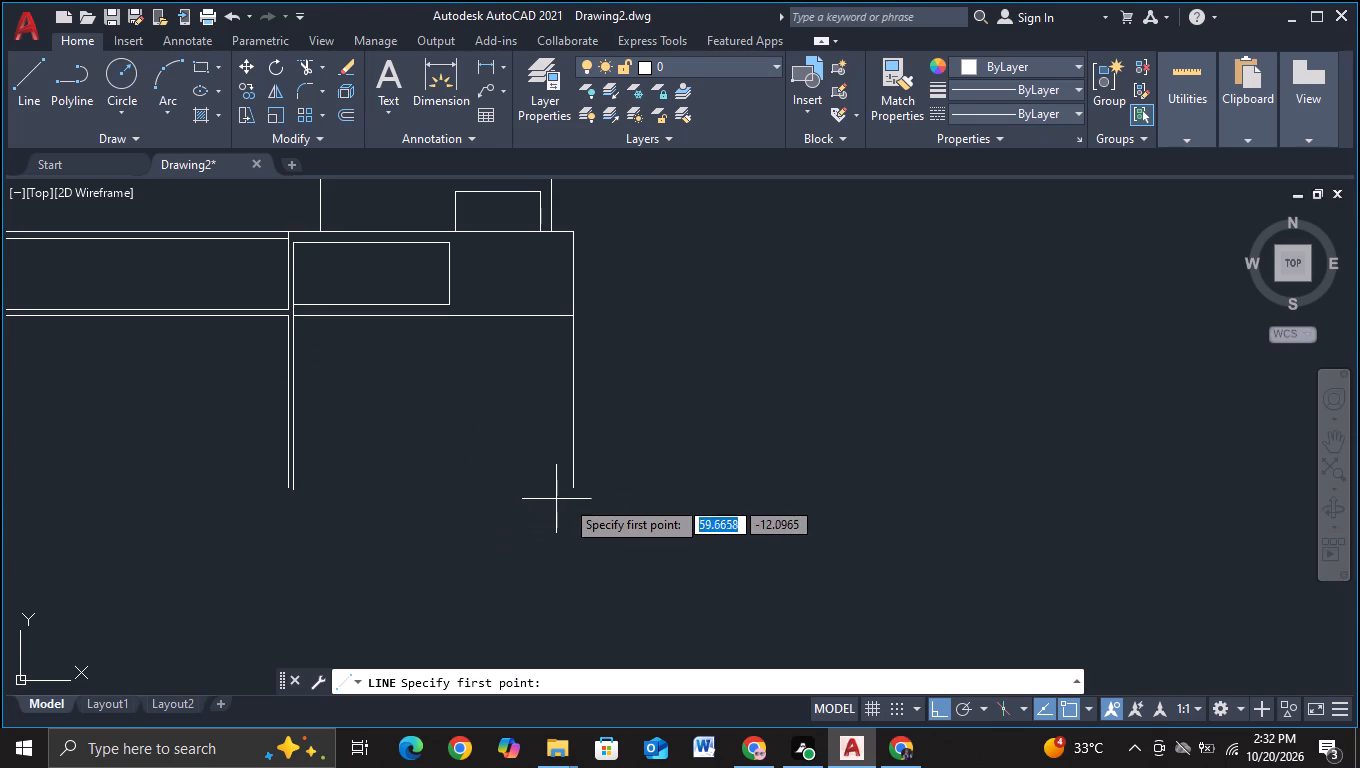
{"action": "key", "text": "F3"}
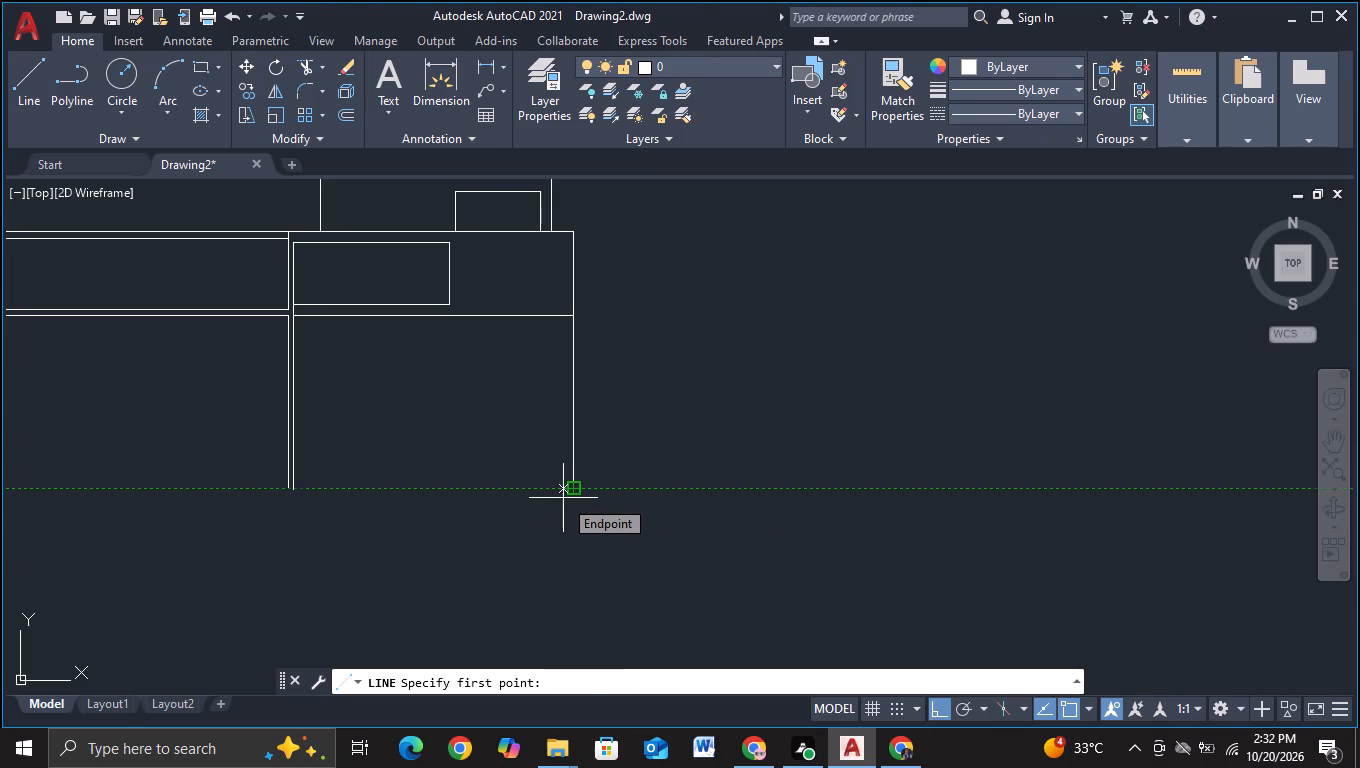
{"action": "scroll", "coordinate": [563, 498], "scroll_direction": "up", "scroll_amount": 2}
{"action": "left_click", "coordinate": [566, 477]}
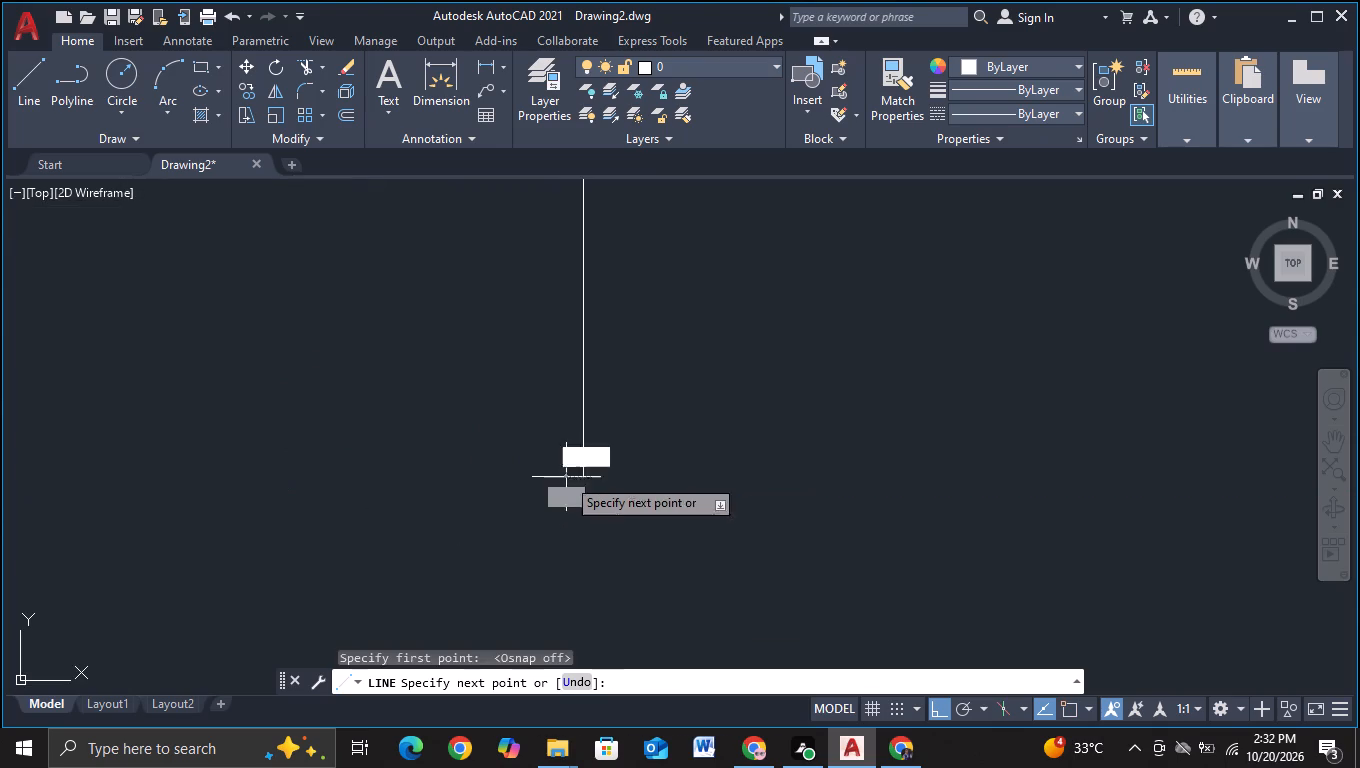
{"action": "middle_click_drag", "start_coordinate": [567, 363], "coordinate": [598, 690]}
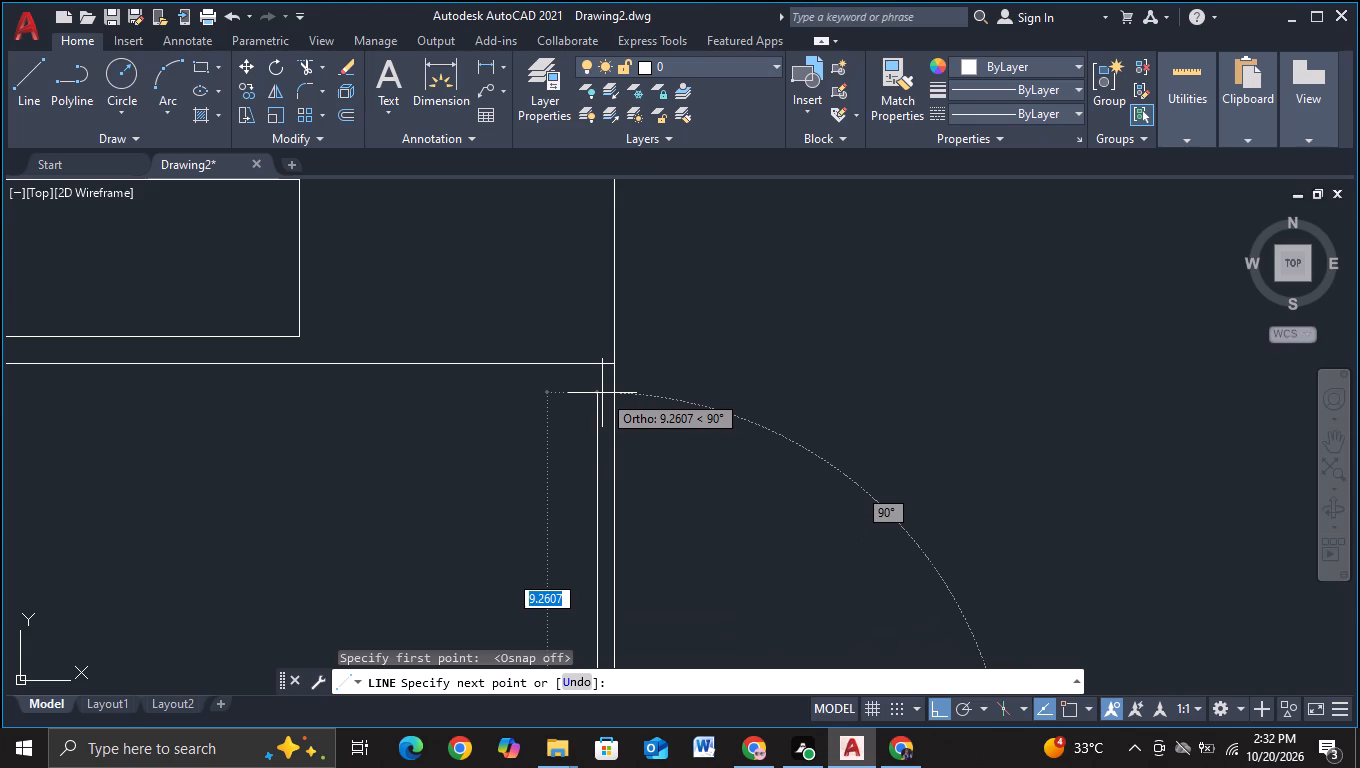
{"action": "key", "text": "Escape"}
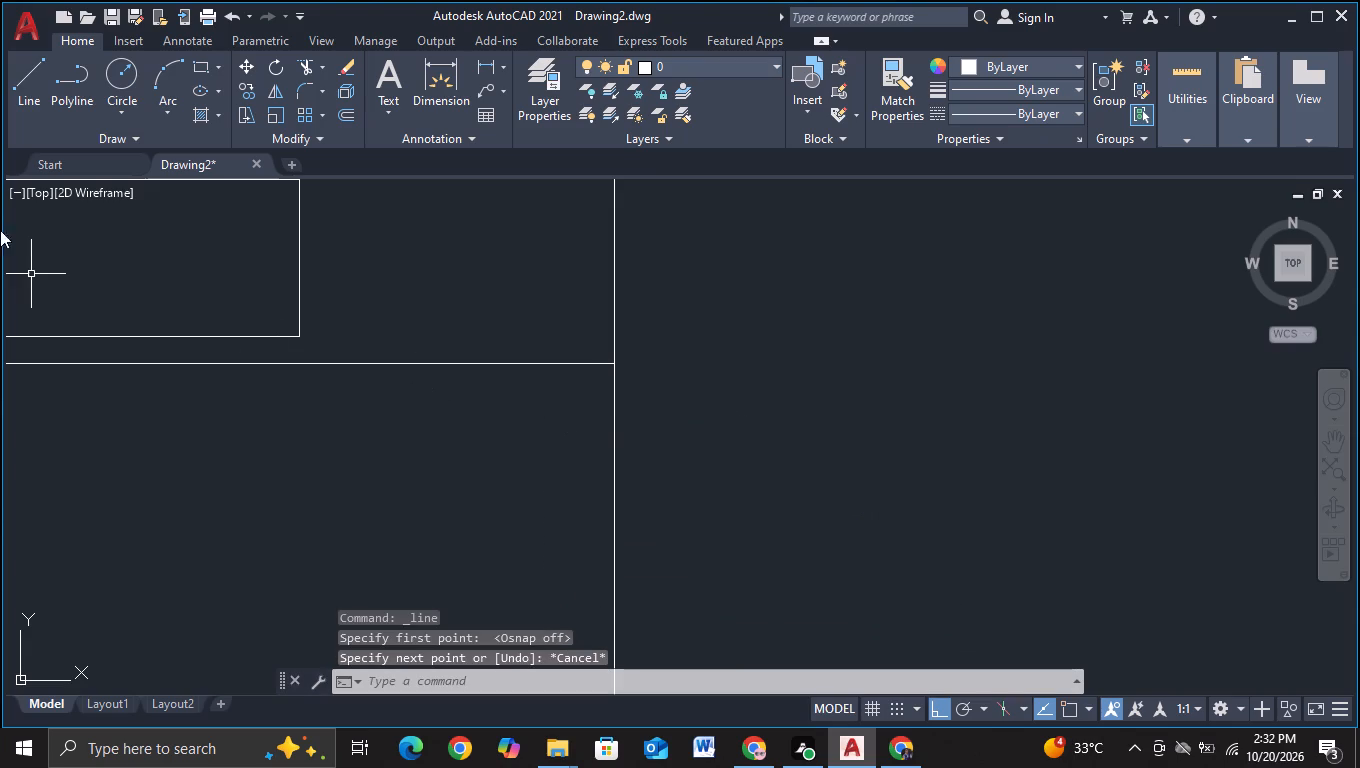
Draw an inner vertical about 9 units up beside the lower-right line, continuing horizontally about 15.4 units left to just past the inner left vertical.
{"action": "left_click", "coordinate": [34, 102]}
{"action": "scroll", "coordinate": [441, 572], "scroll_direction": "down", "scroll_amount": 2}
{"action": "middle_click_drag", "start_coordinate": [460, 589], "coordinate": [485, 483]}
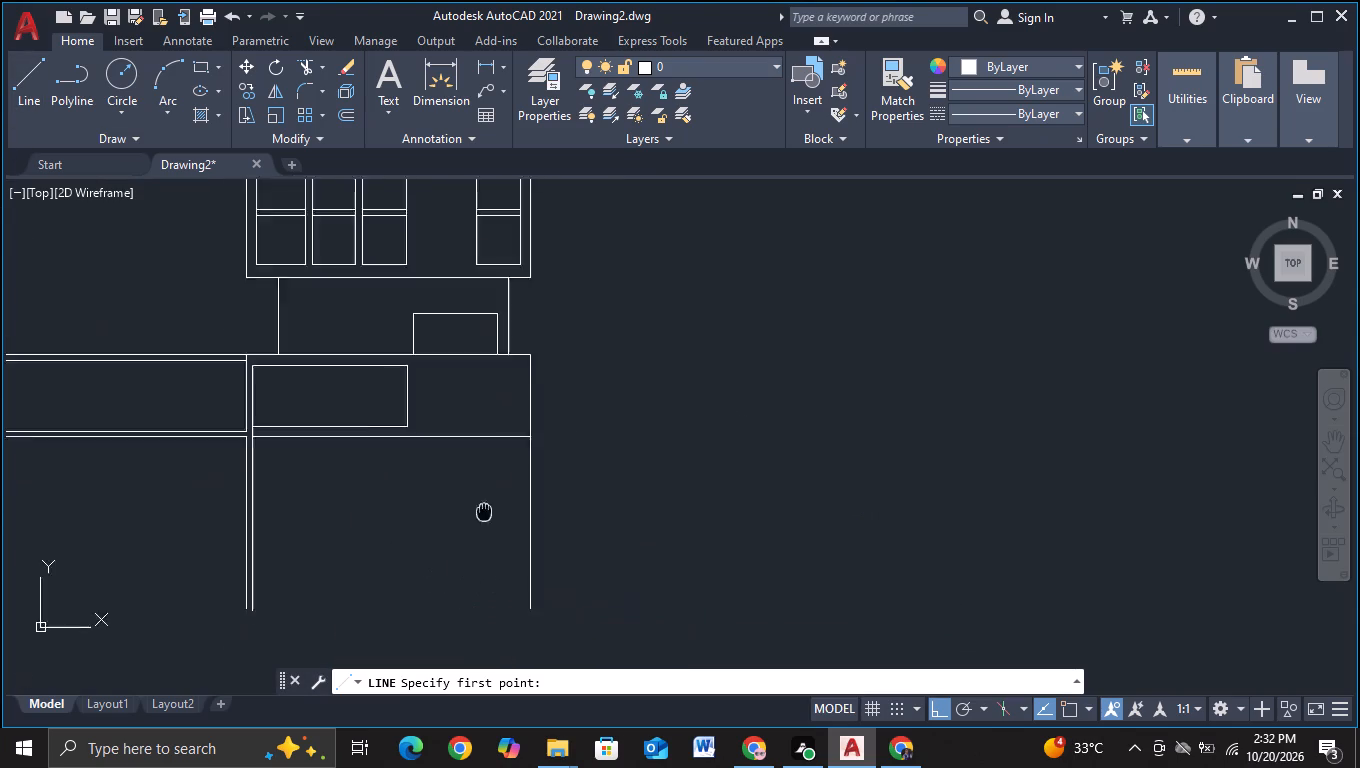
{"action": "middle_click_drag", "start_coordinate": [485, 483], "coordinate": [485, 447]}
{"action": "scroll", "coordinate": [514, 525], "scroll_direction": "up", "scroll_amount": 2}
{"action": "left_click", "coordinate": [533, 514]}
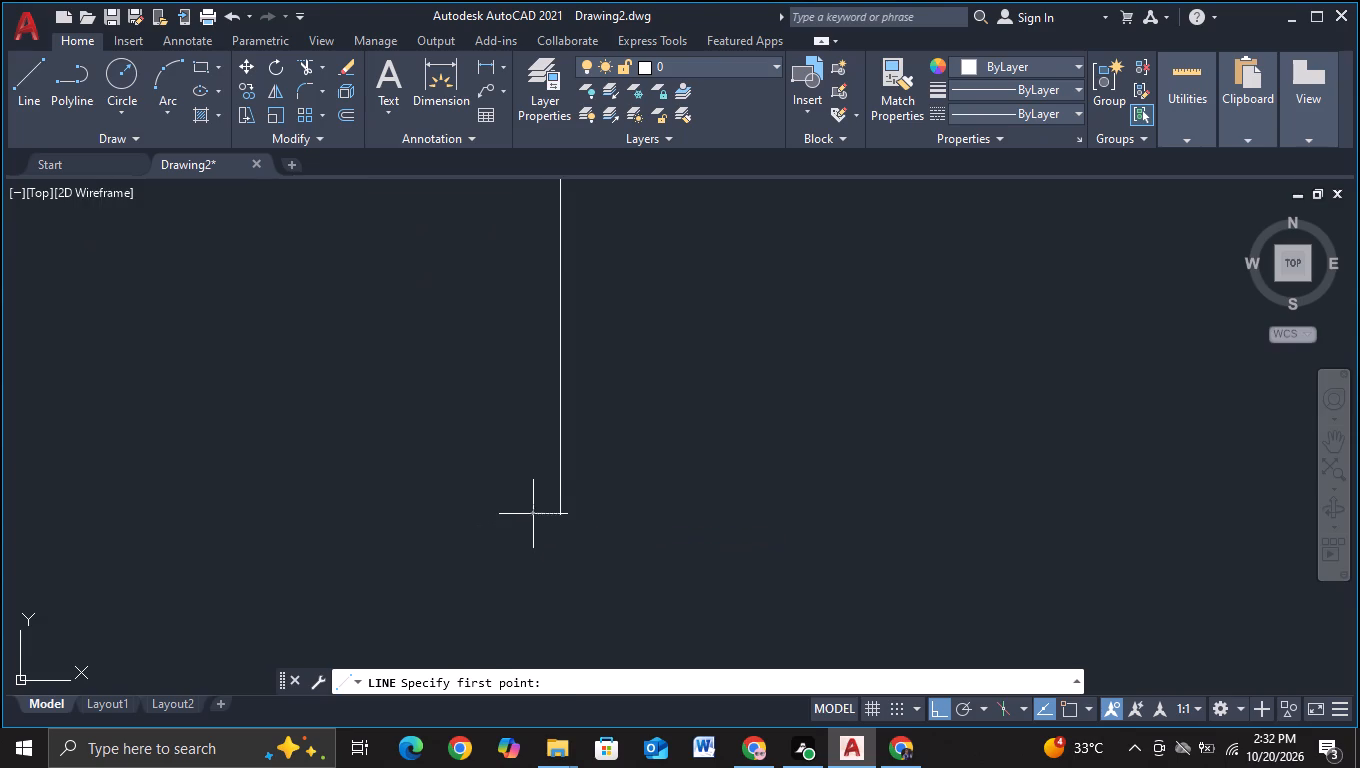
{"action": "middle_click_drag", "start_coordinate": [539, 365], "coordinate": [539, 556]}
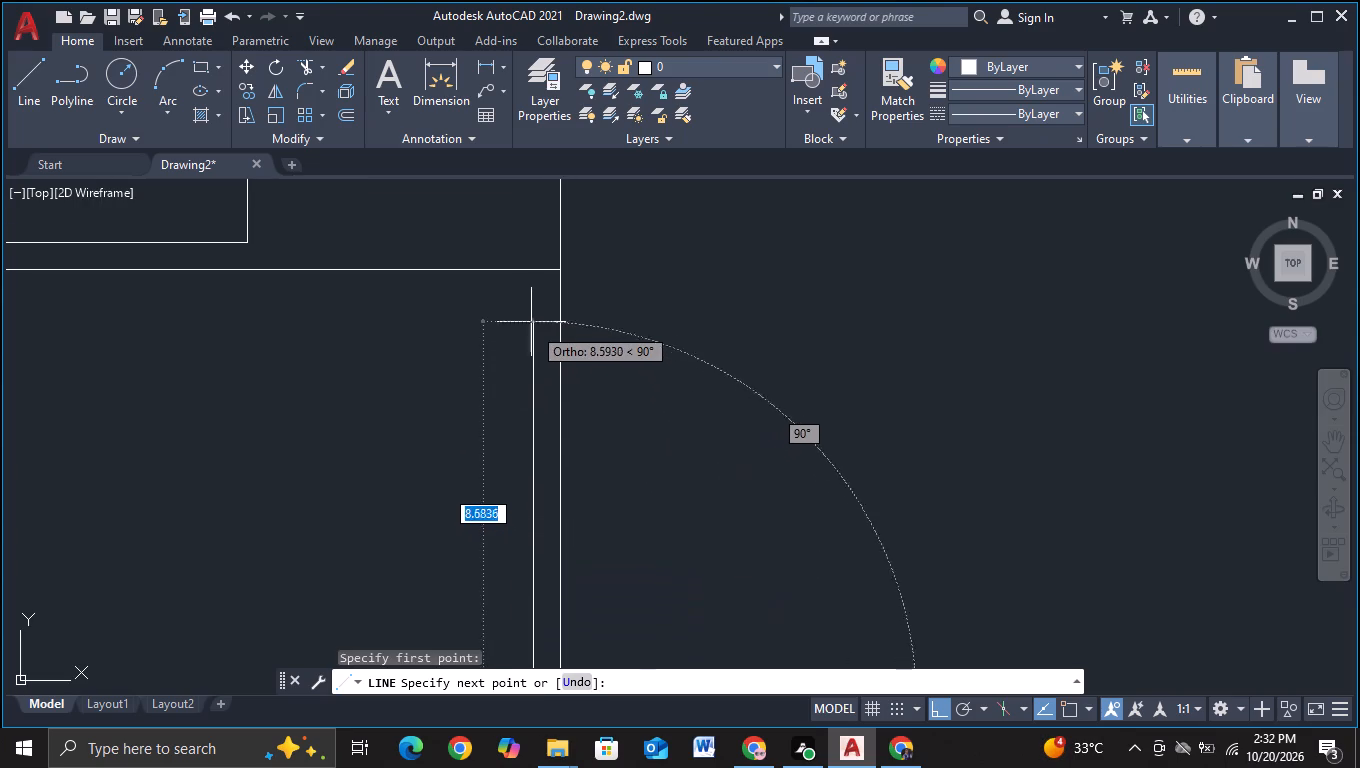
{"action": "left_click", "coordinate": [523, 304]}
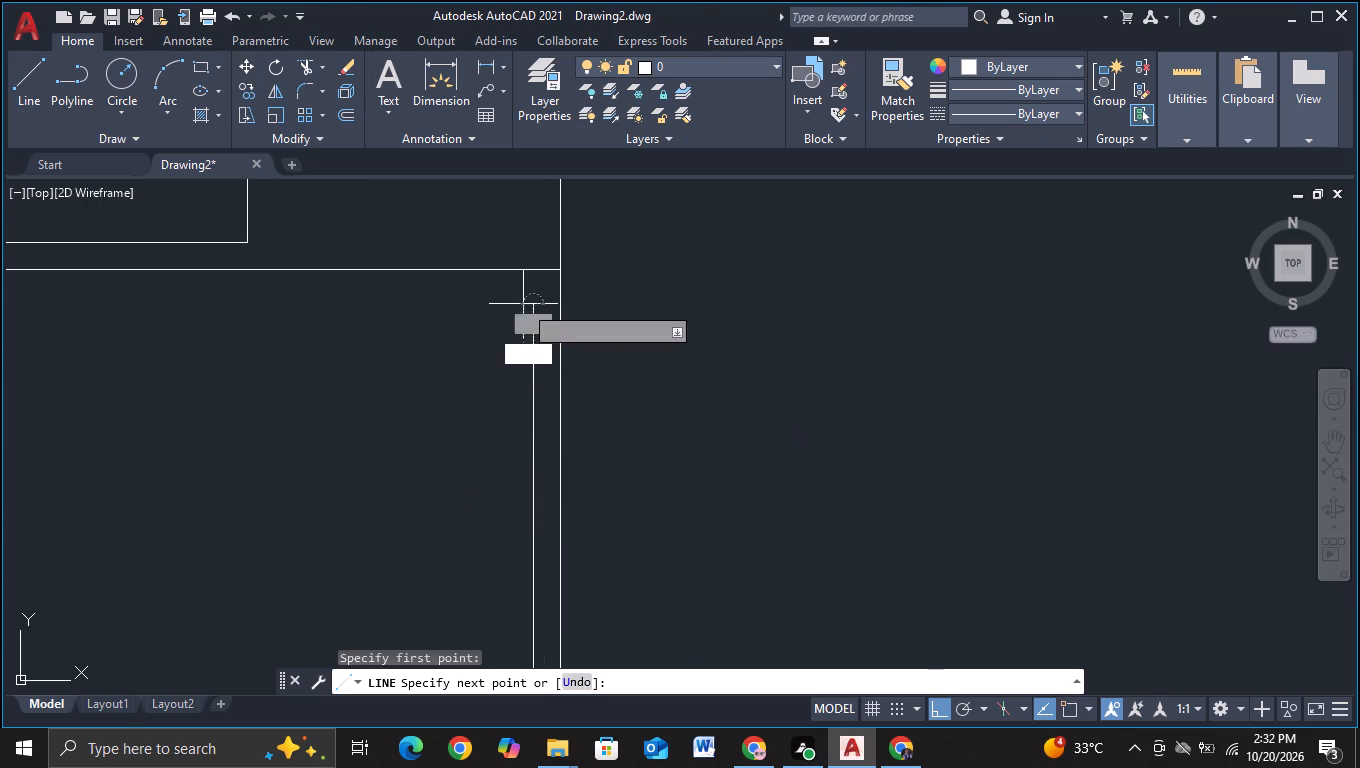
{"action": "scroll", "coordinate": [314, 354], "scroll_direction": "down", "scroll_amount": 2}
{"action": "middle_click_drag", "start_coordinate": [314, 359], "coordinate": [614, 336]}
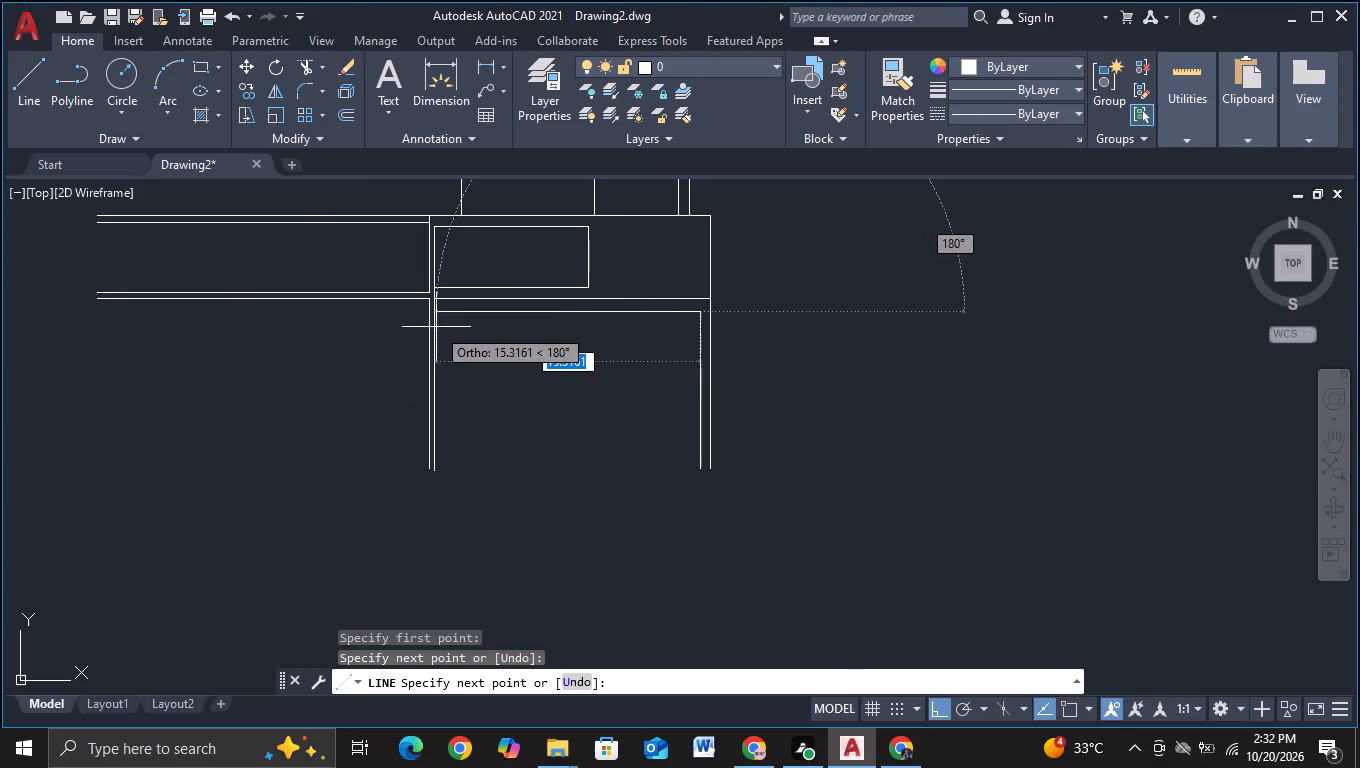
{"action": "scroll", "coordinate": [448, 329], "scroll_direction": "up", "scroll_amount": 2}
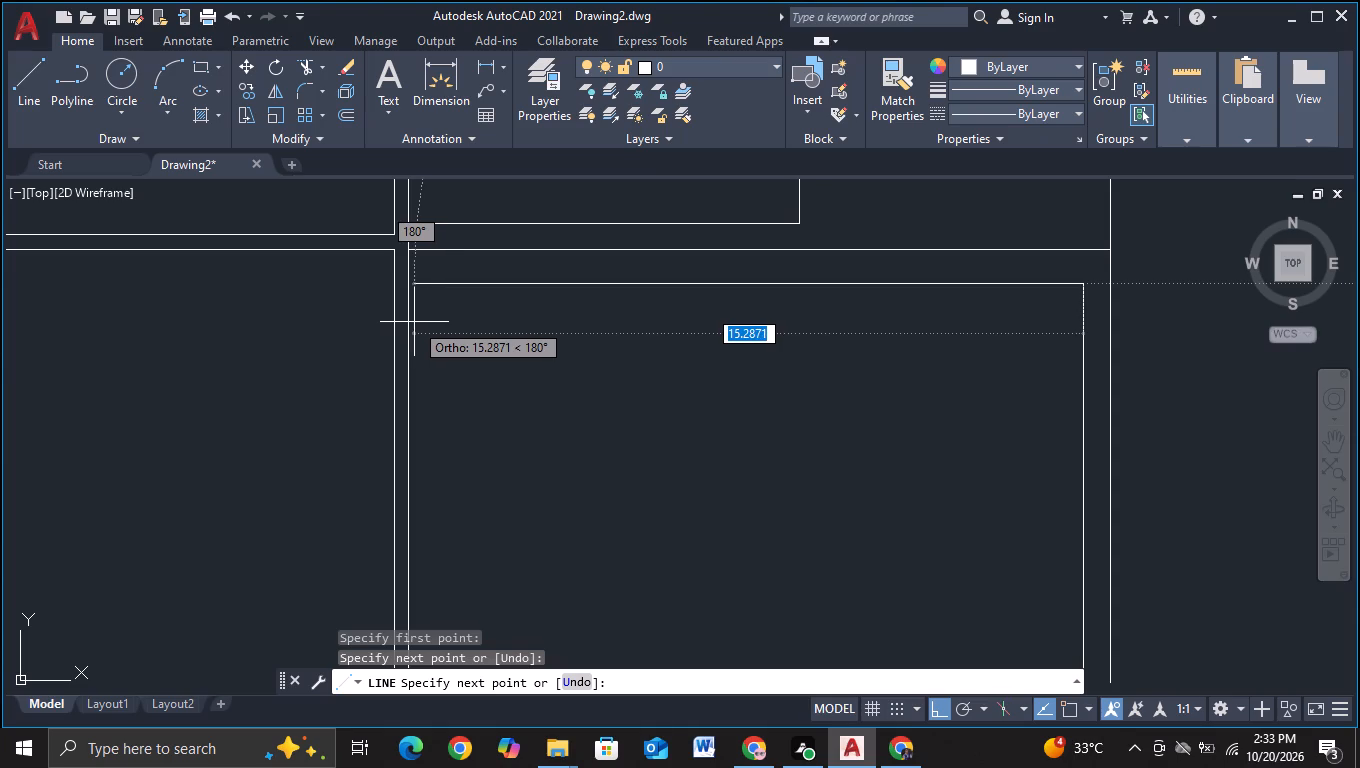
{"action": "scroll", "coordinate": [410, 322], "scroll_direction": "up", "scroll_amount": 1}
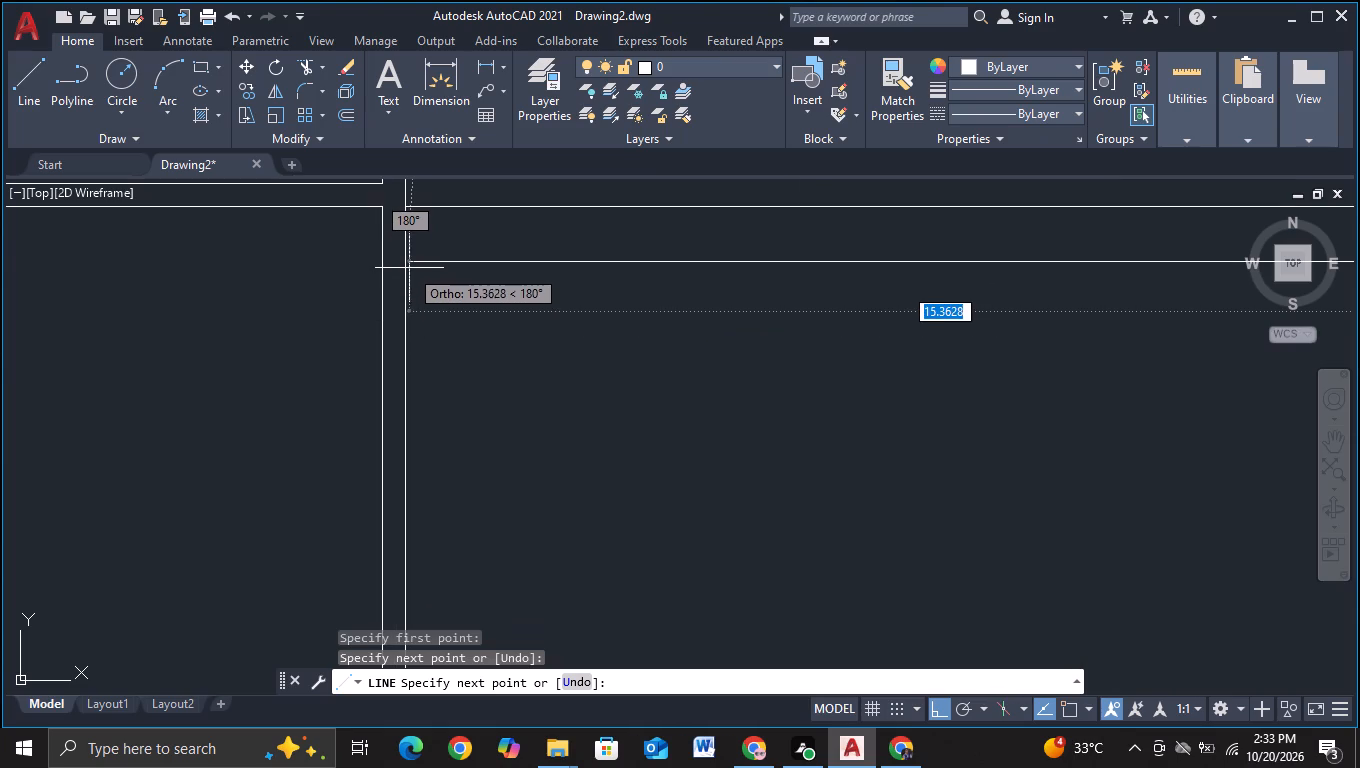
{"action": "left_click", "coordinate": [399, 267]}
{"action": "key", "text": "Escape"}
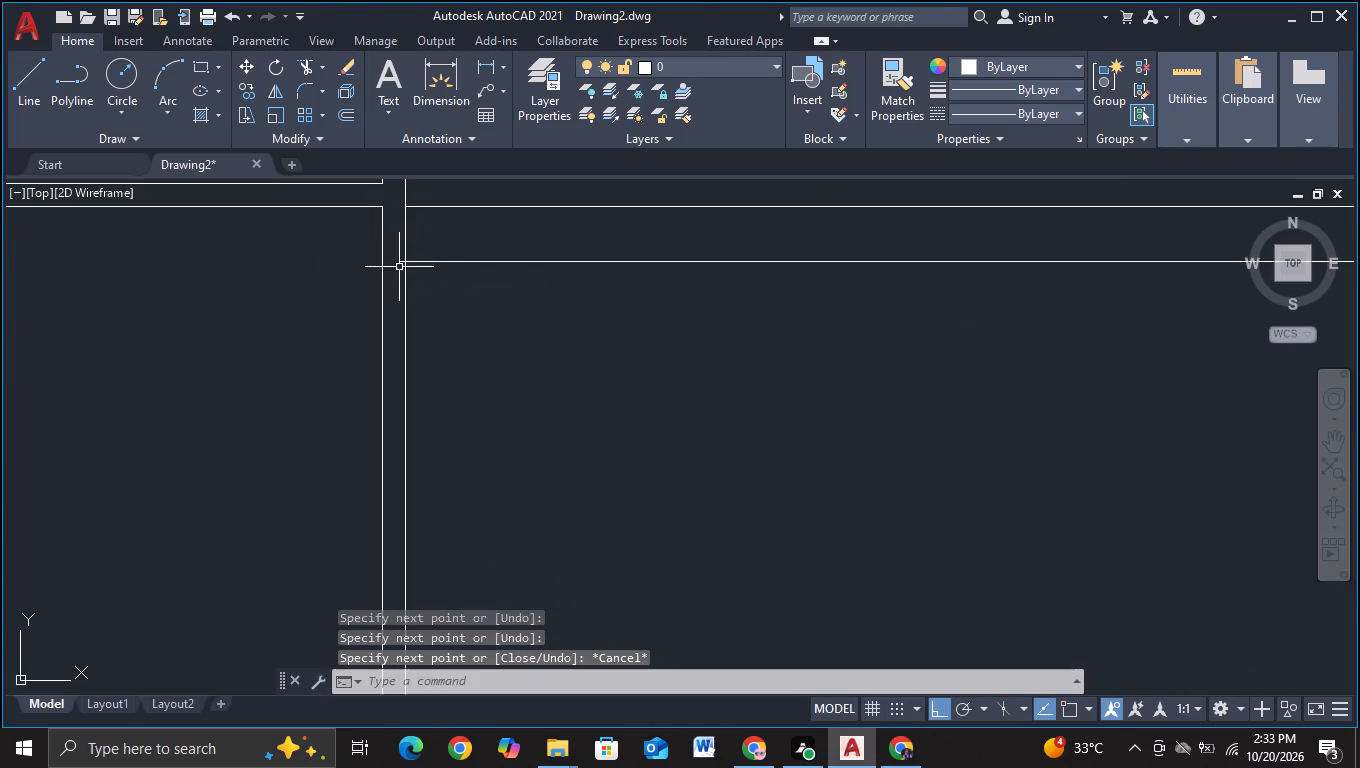
Trim the new horizontal line's short overhang past the inner left vertical.
{"action": "left_click", "coordinate": [302, 66]}
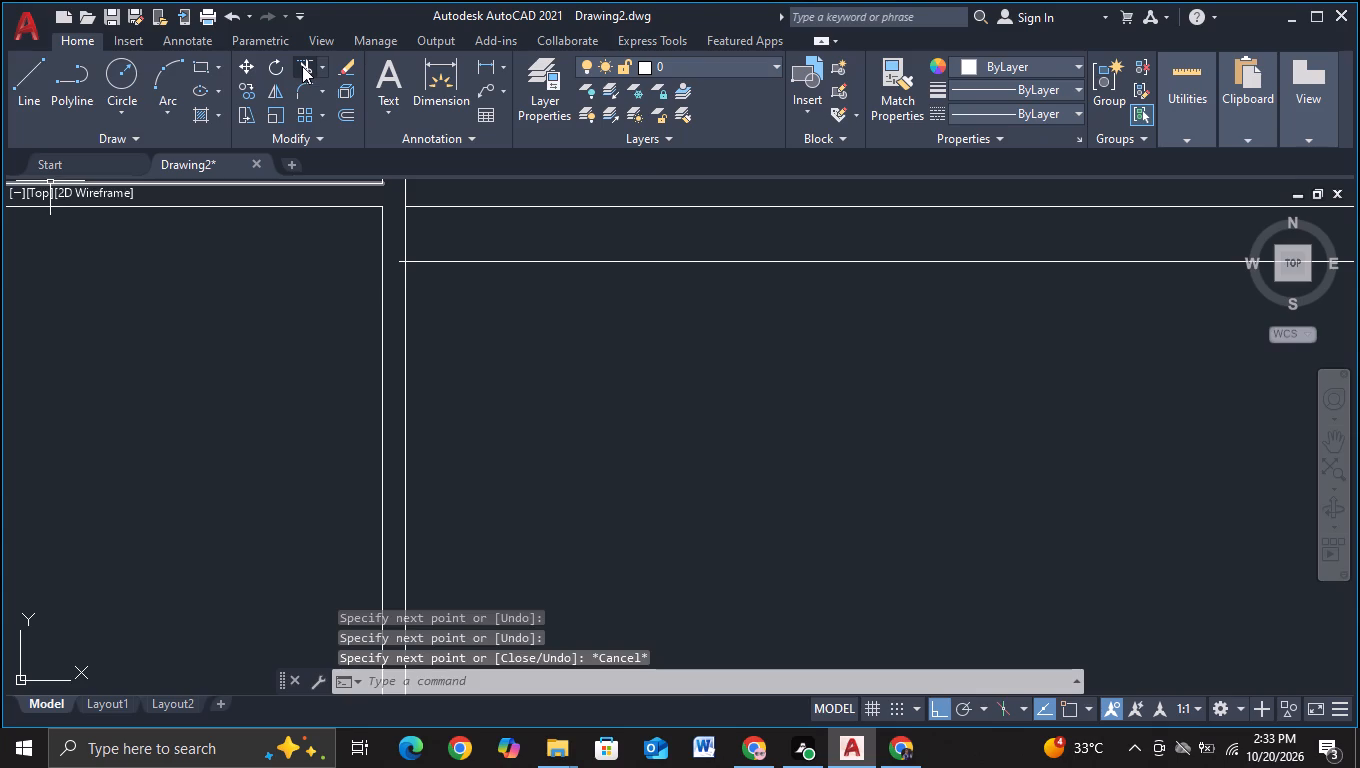
{"action": "left_click", "coordinate": [399, 261]}
{"action": "middle_click", "coordinate": [527, 377]}
{"action": "scroll", "coordinate": [527, 377], "scroll_direction": "down", "scroll_amount": 4}
{"action": "middle_click_drag", "start_coordinate": [552, 445], "coordinate": [572, 380]}
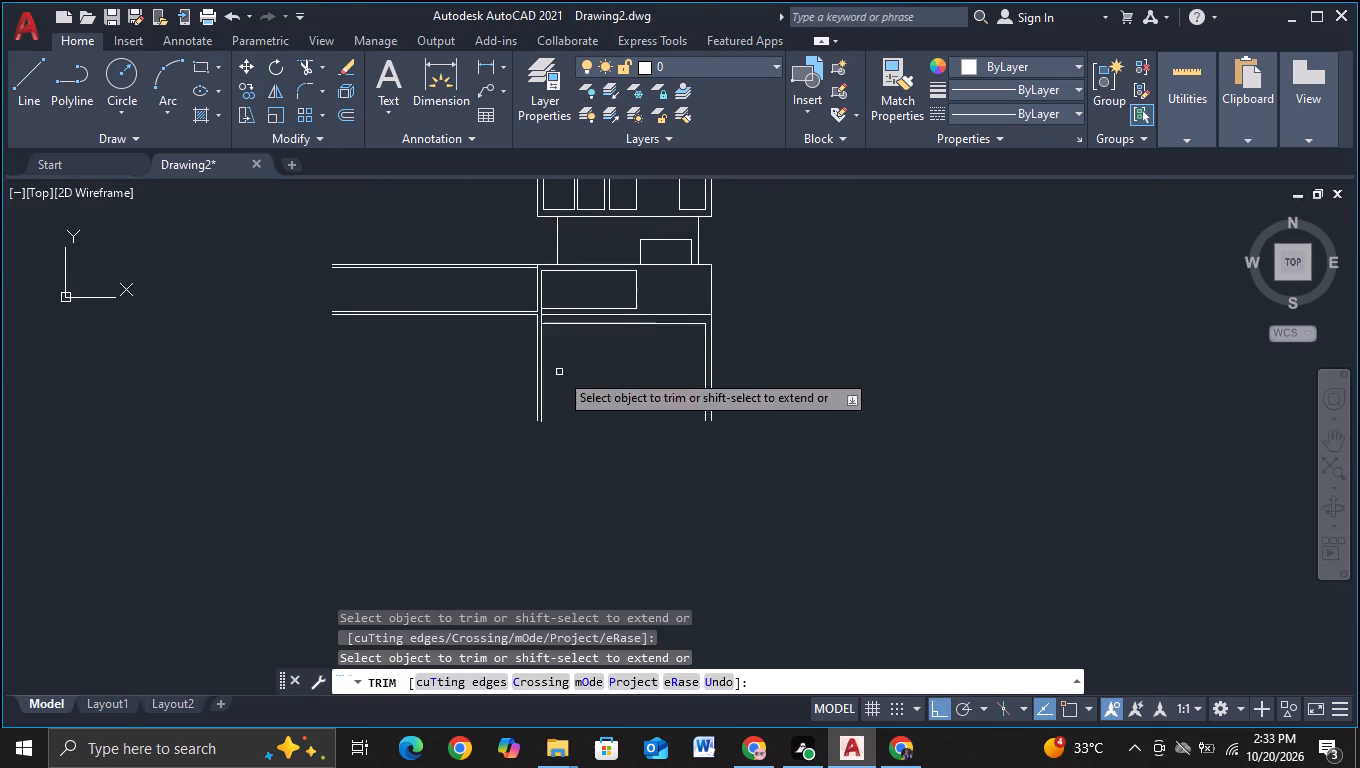
{"action": "key", "text": "Escape"}
With object snap on, close the left support's lower end with a horizontal line about 0.33 units long and a short vertical connecting line.
{"action": "left_click", "coordinate": [37, 117]}
{"action": "scroll", "coordinate": [519, 384], "scroll_direction": "up", "scroll_amount": 5}
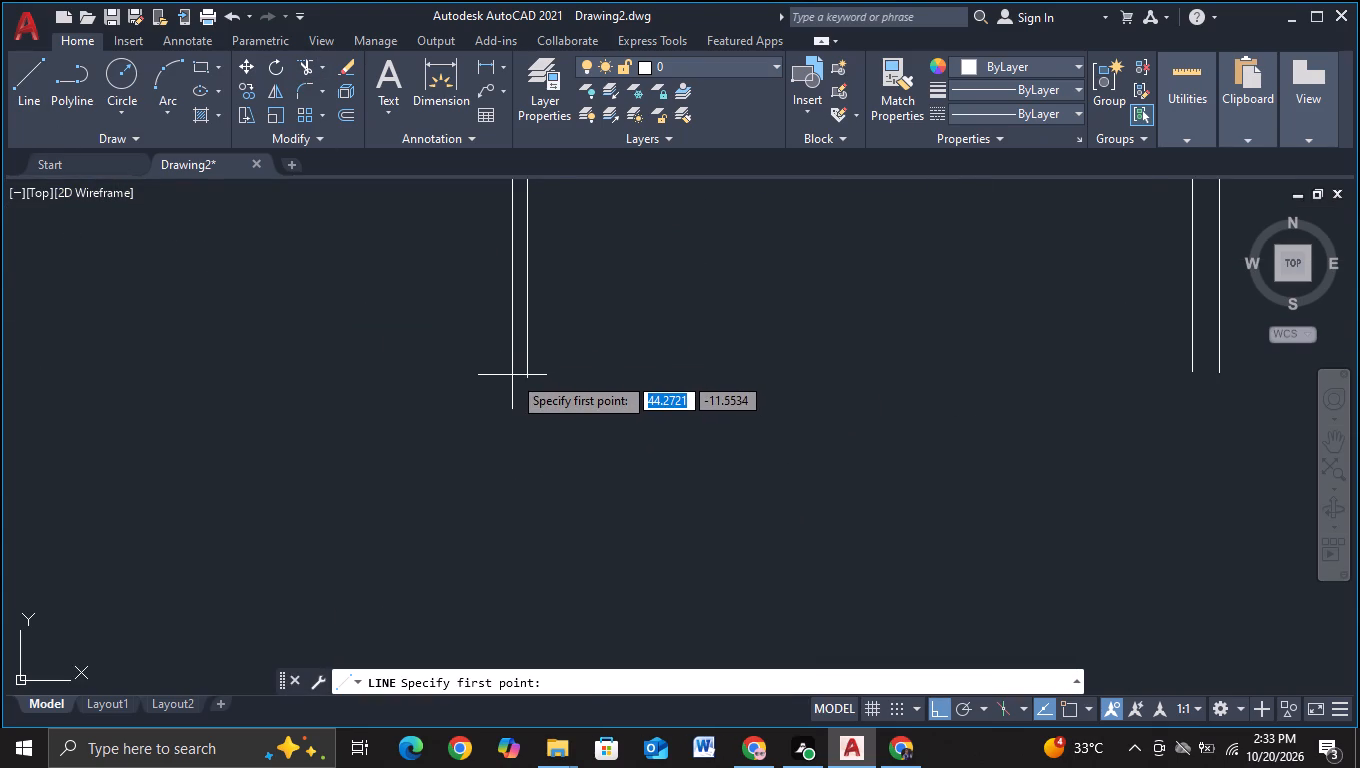
{"action": "key", "text": "F3"}
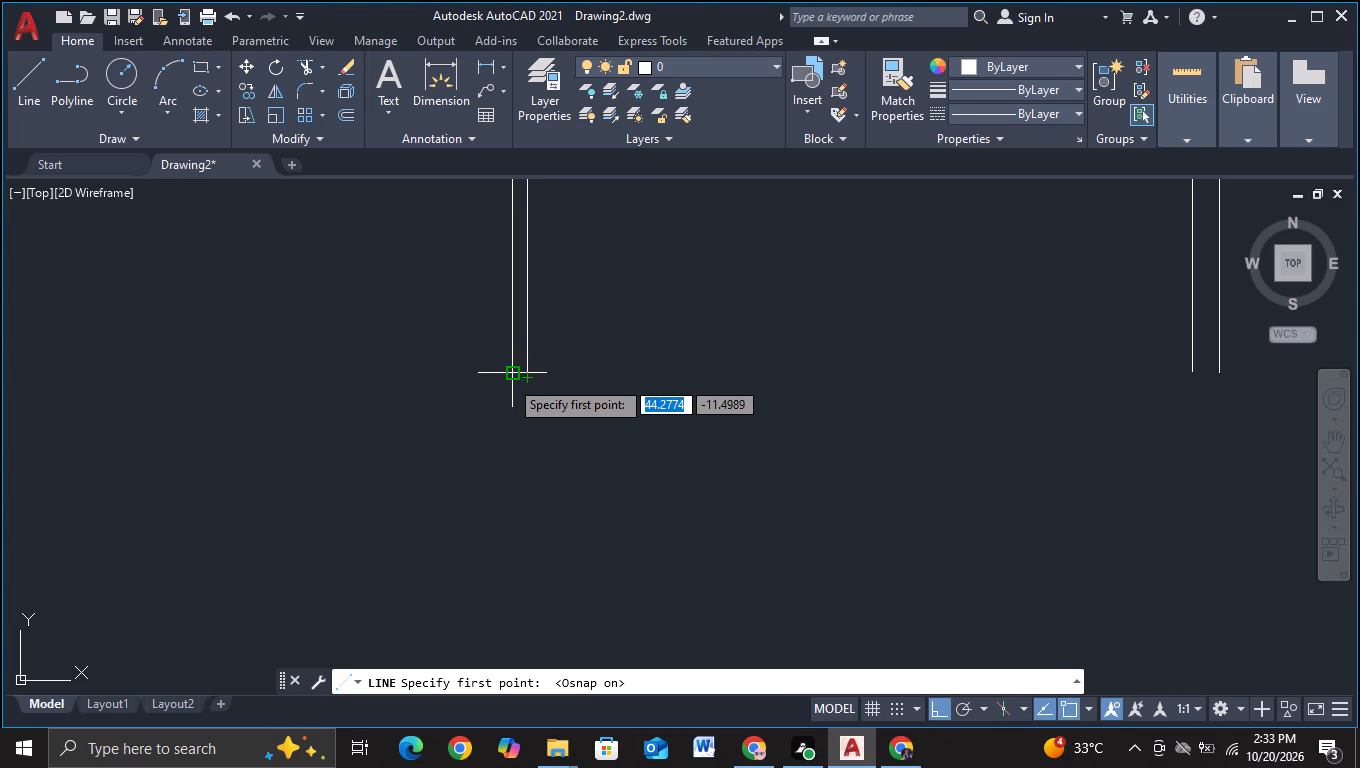
{"action": "scroll", "coordinate": [506, 381], "scroll_direction": "up", "scroll_amount": 4}
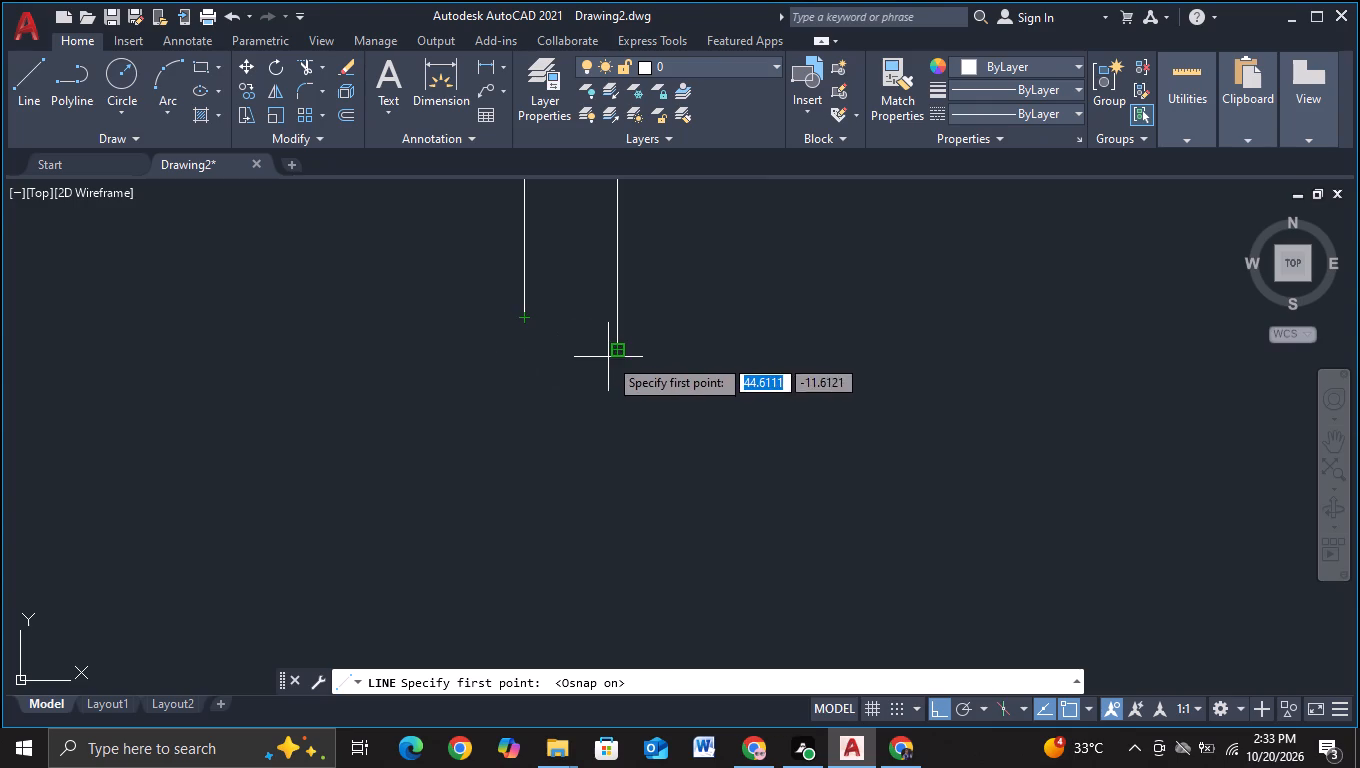
{"action": "left_click", "coordinate": [525, 351]}
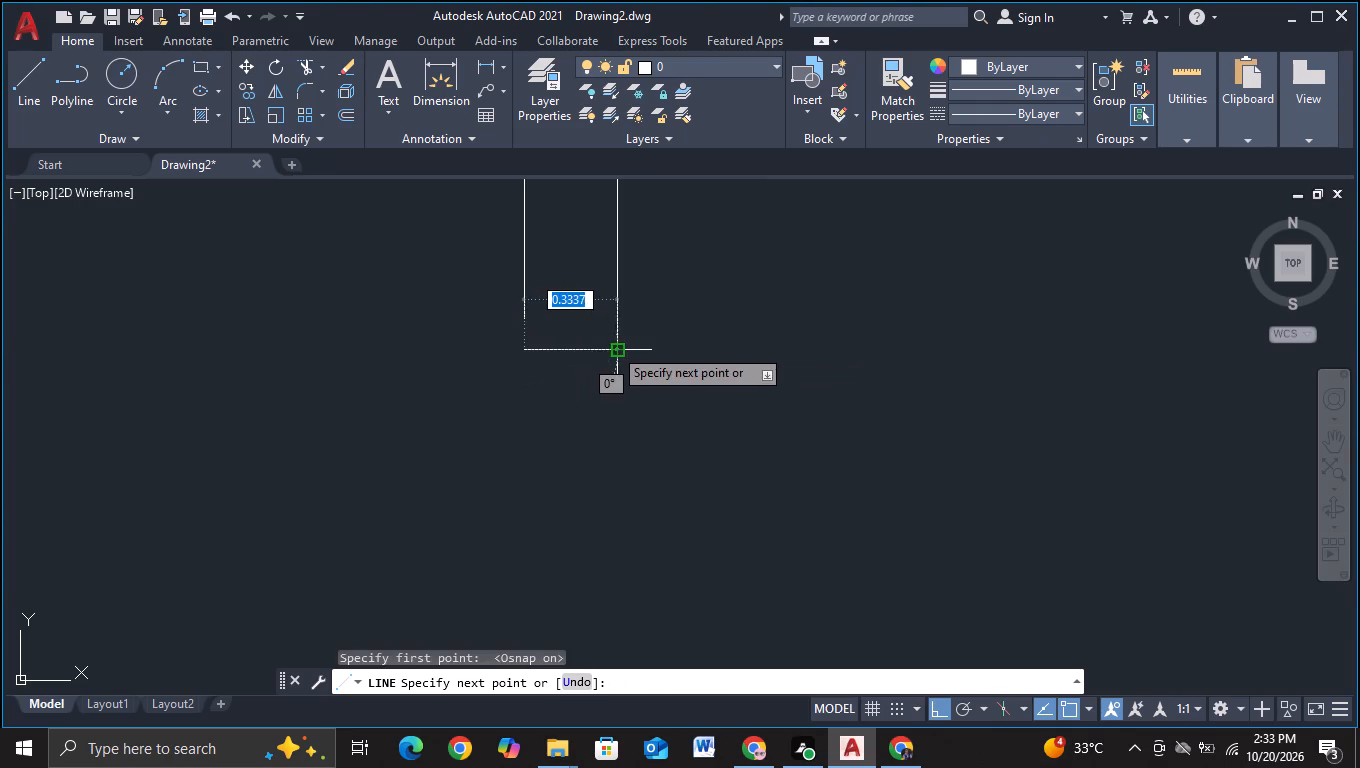
{"action": "left_click", "coordinate": [613, 347]}
{"action": "key", "text": "Escape"}
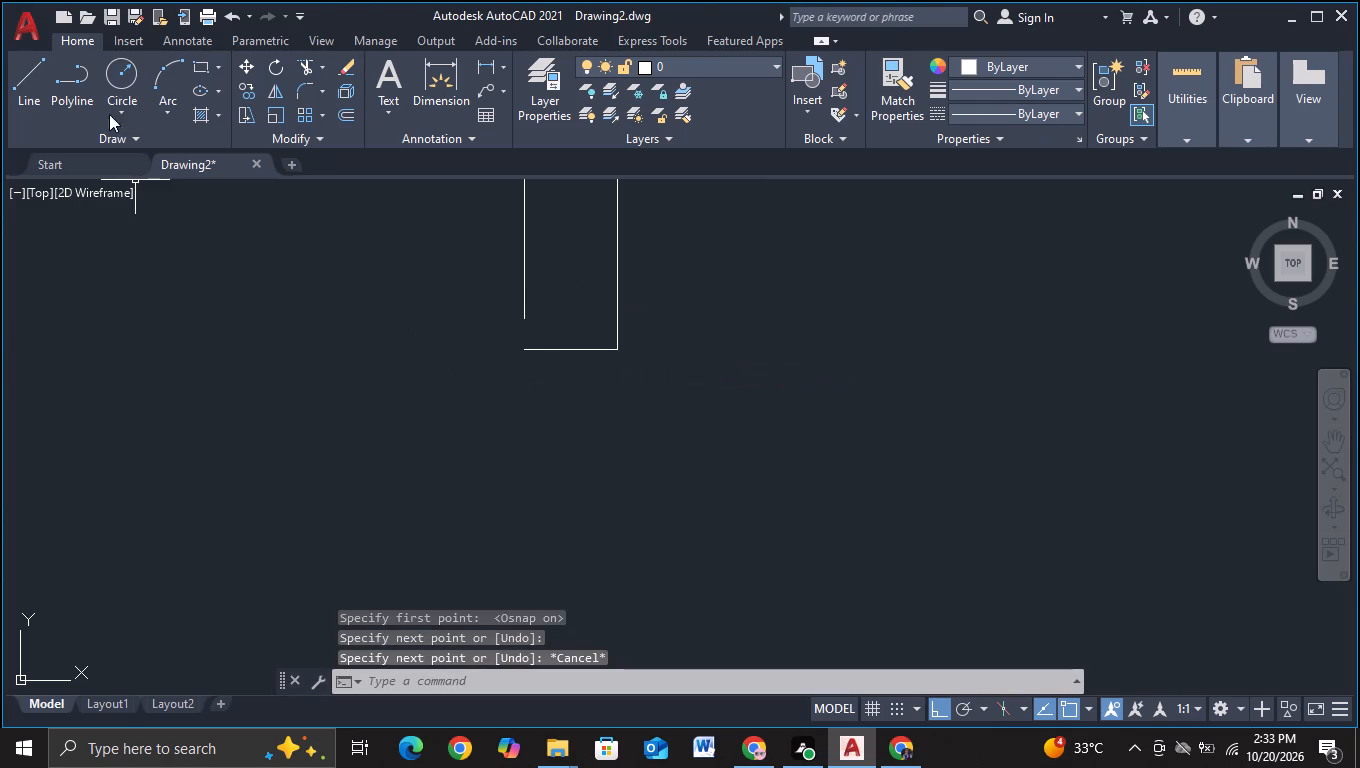
{"action": "left_click", "coordinate": [41, 104]}
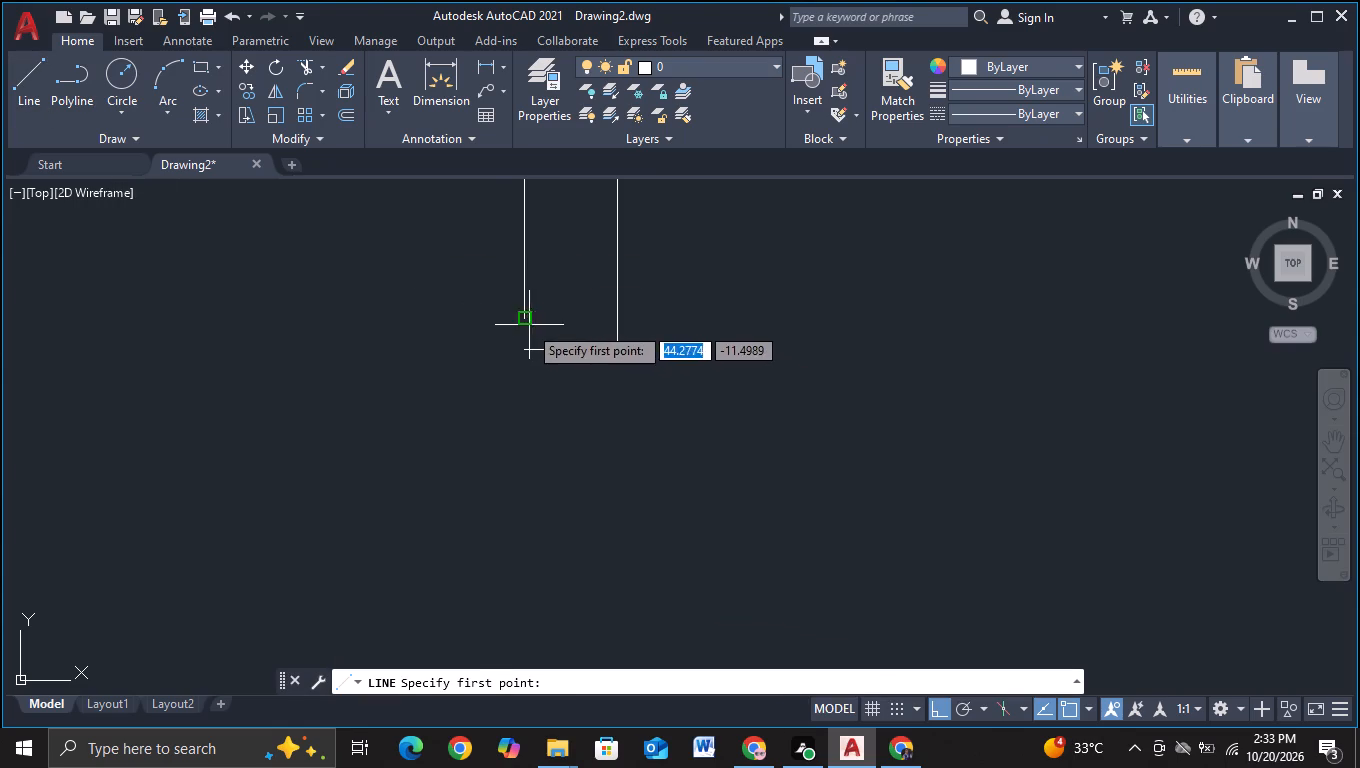
{"action": "left_click", "coordinate": [524, 323]}
{"action": "left_click", "coordinate": [522, 345]}
{"action": "key", "text": "Escape"}
Draw a horizontal bottom line from the left support's lower-right corner to slightly past the right support's outer vertical.
{"action": "left_click", "coordinate": [24, 93]}
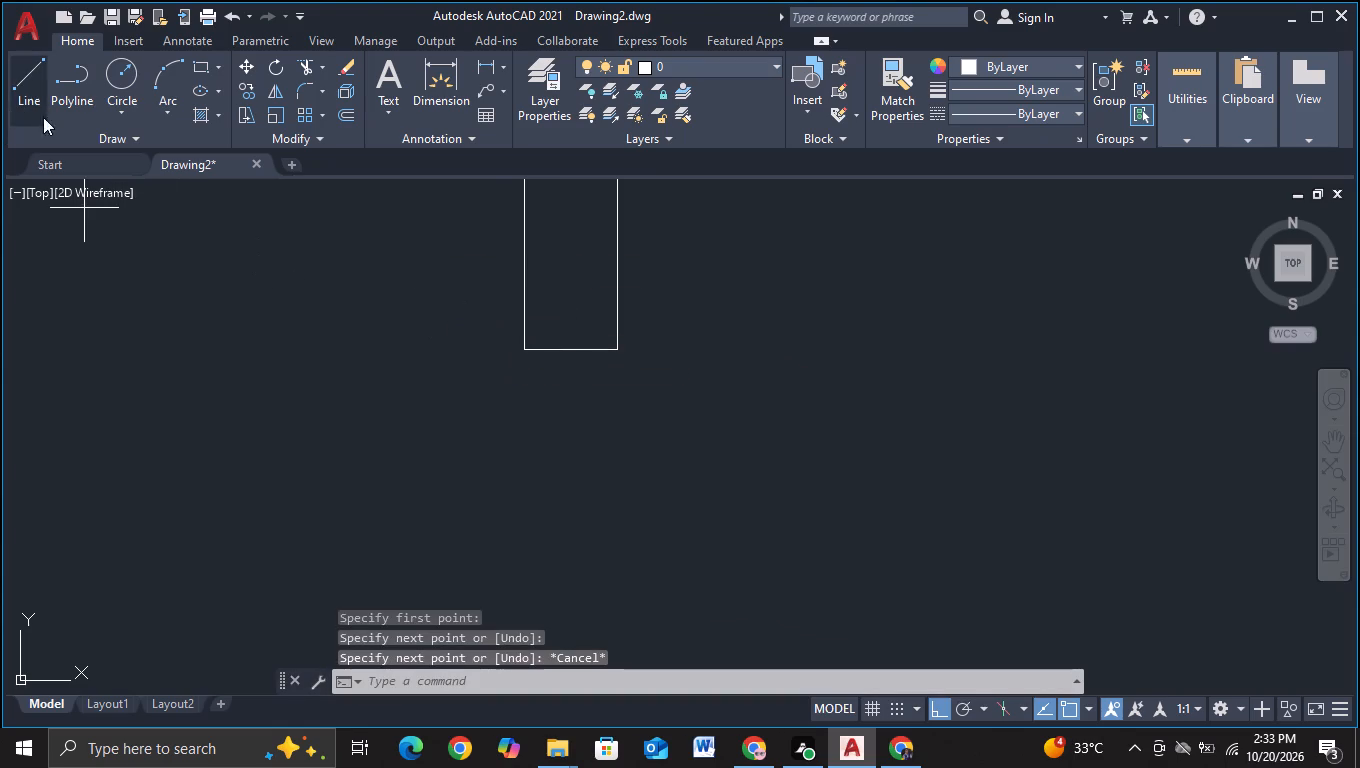
{"action": "middle_click_drag", "start_coordinate": [575, 336], "coordinate": [367, 419]}
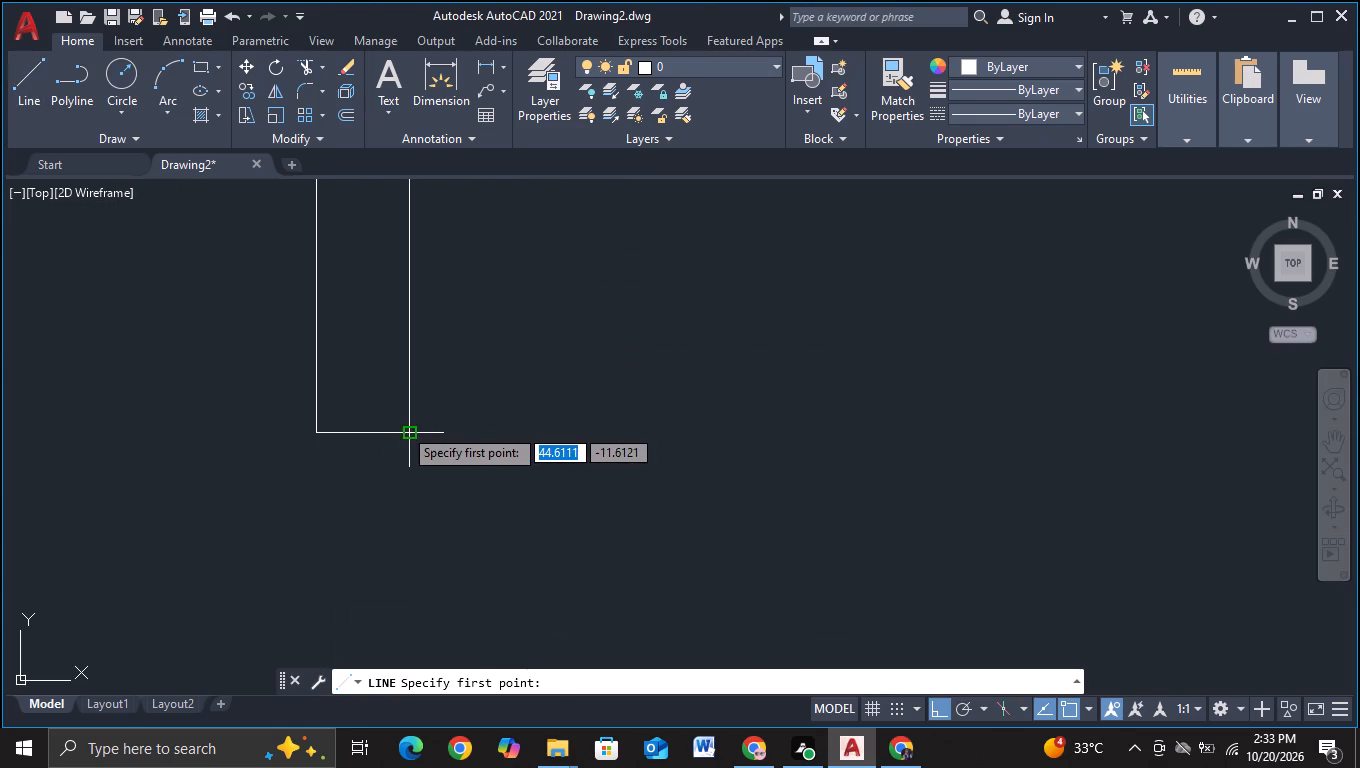
{"action": "left_click", "coordinate": [405, 428]}
{"action": "scroll", "coordinate": [1024, 475], "scroll_direction": "down", "scroll_amount": 5}
{"action": "middle_click_drag", "start_coordinate": [1024, 475], "coordinate": [1011, 475]}
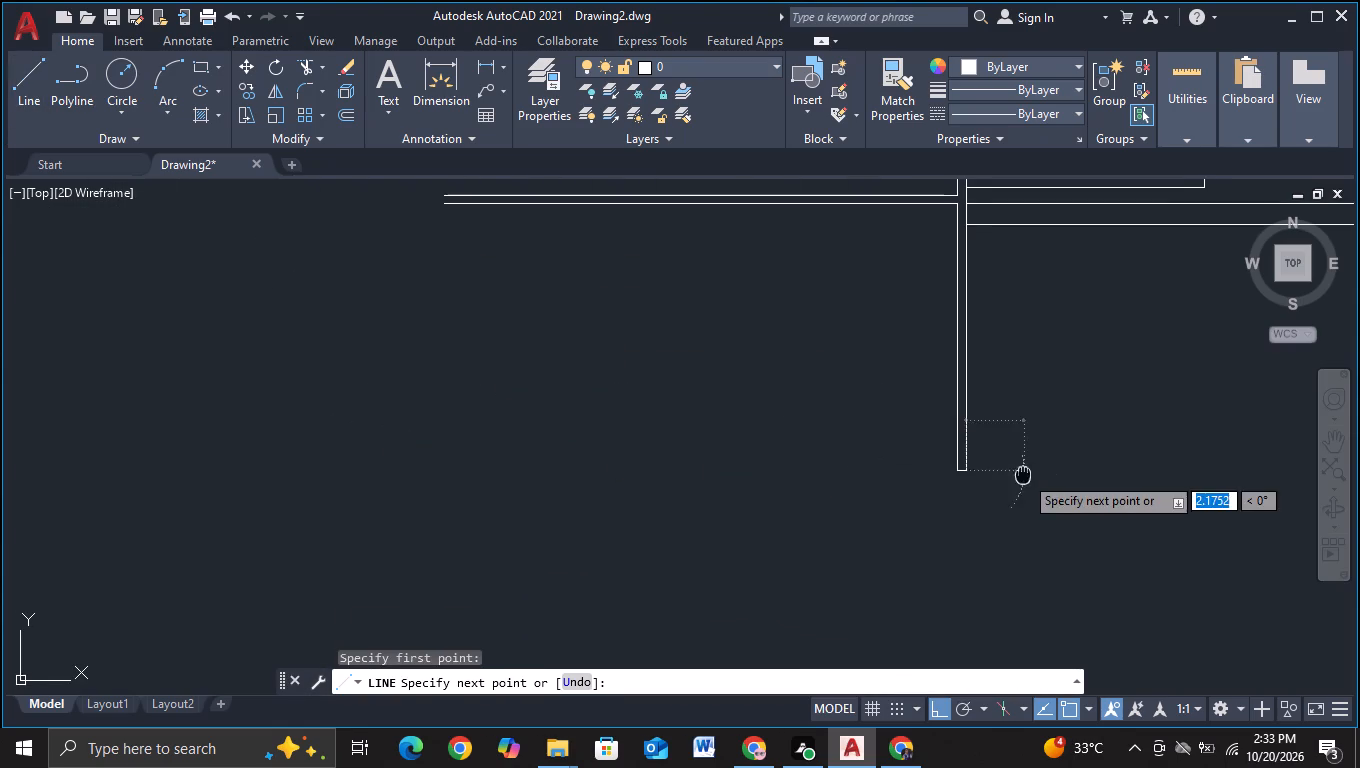
{"action": "middle_click_drag", "start_coordinate": [1011, 475], "coordinate": [0, 491]}
{"action": "middle_click_drag", "start_coordinate": [450, 481], "coordinate": [957, 433]}
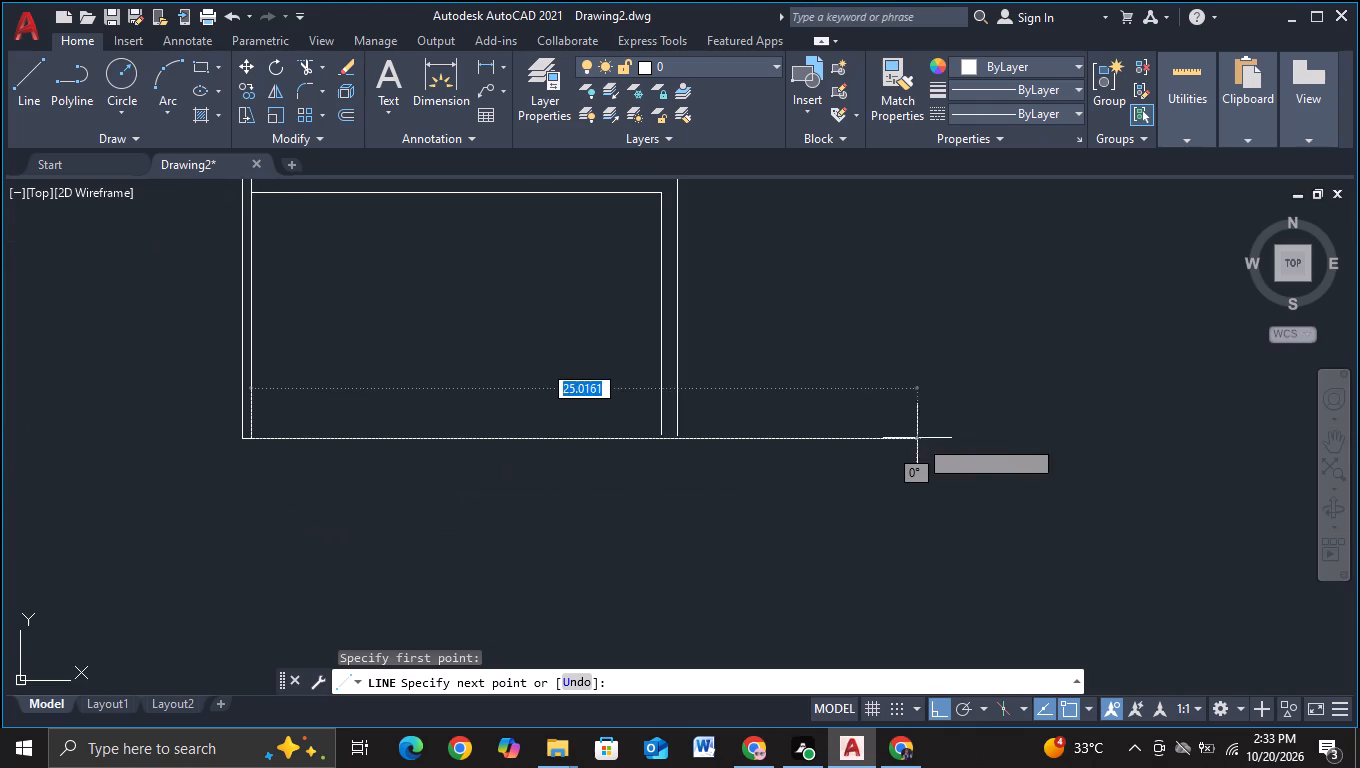
{"action": "left_click", "coordinate": [706, 426]}
{"action": "key", "text": "Escape"}
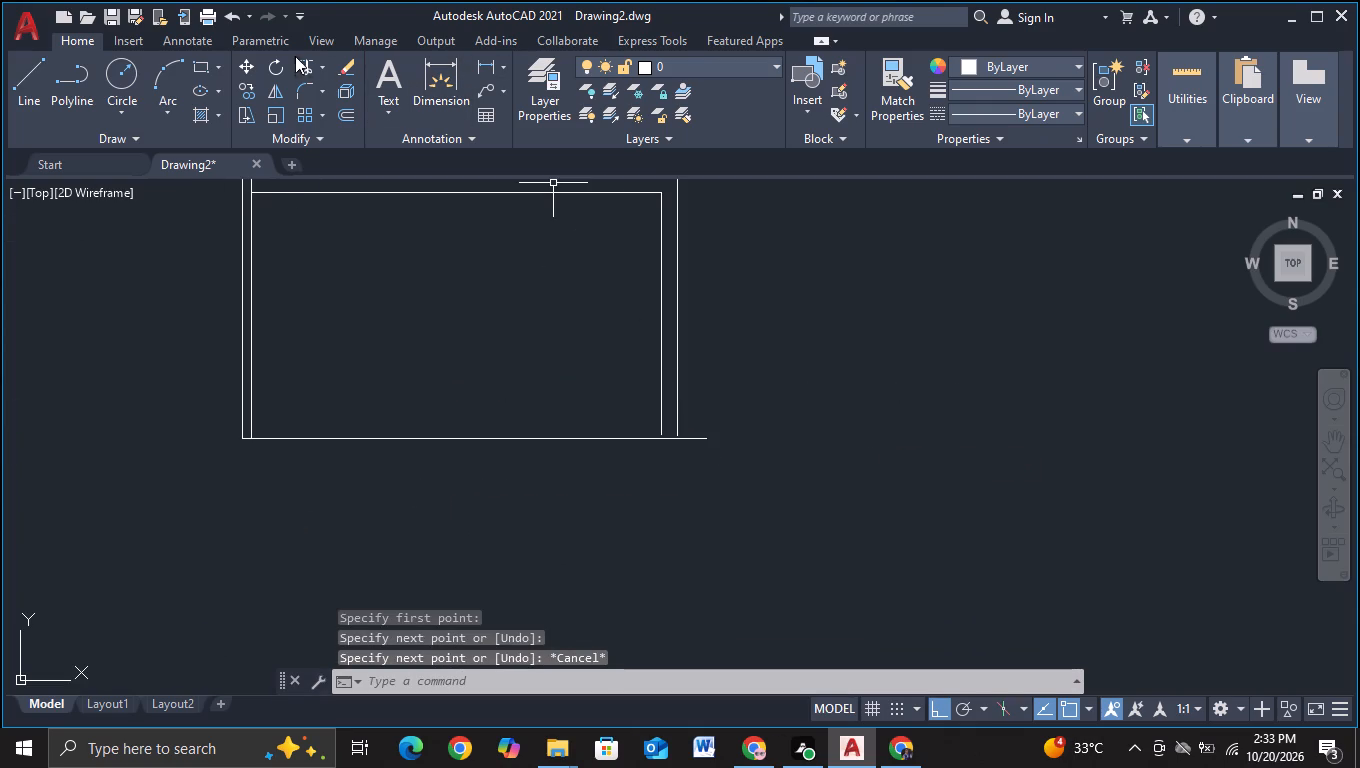
Extend the right support's inner and outer verticals down to the bottom line.
{"action": "left_click", "coordinate": [294, 58]}
{"action": "scroll", "coordinate": [714, 464], "scroll_direction": "up", "scroll_amount": 3}
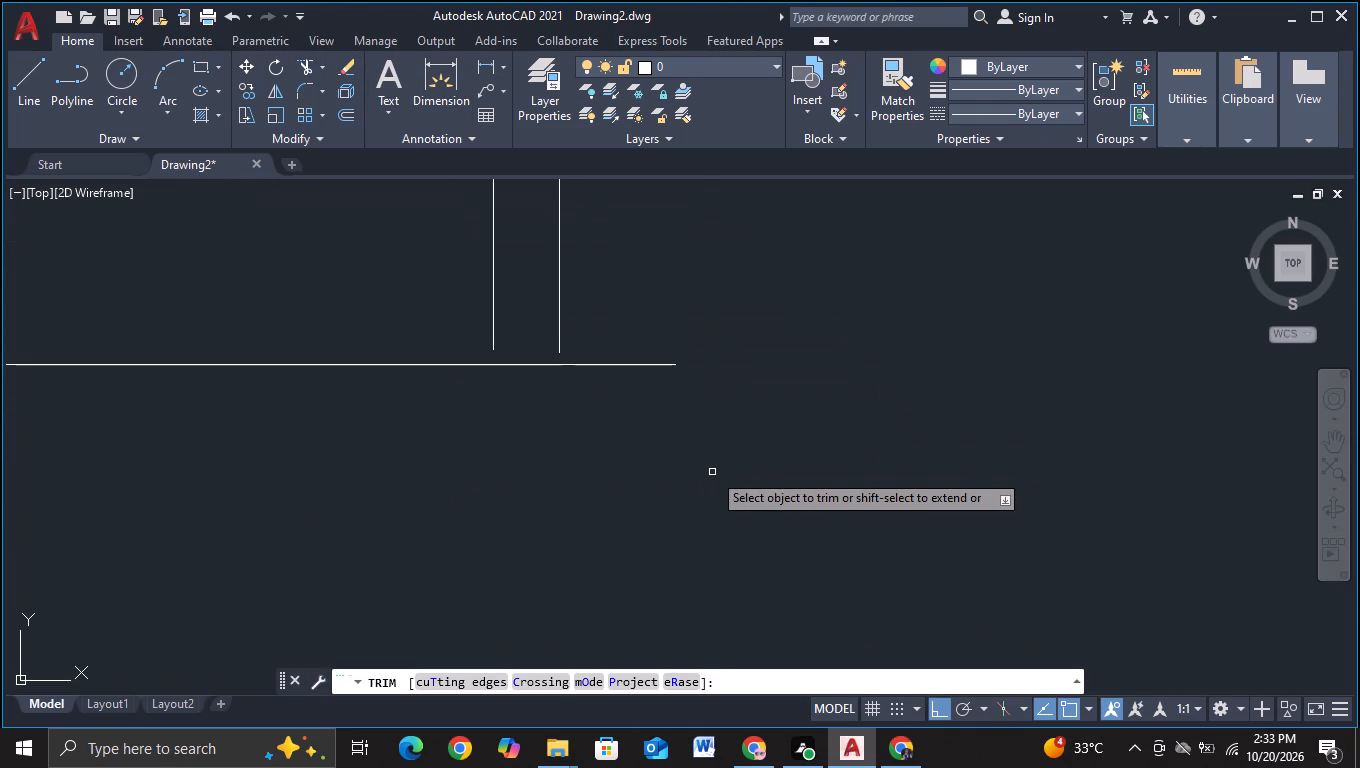
{"action": "key", "text": "Escape"}
{"action": "key", "text": "e"}
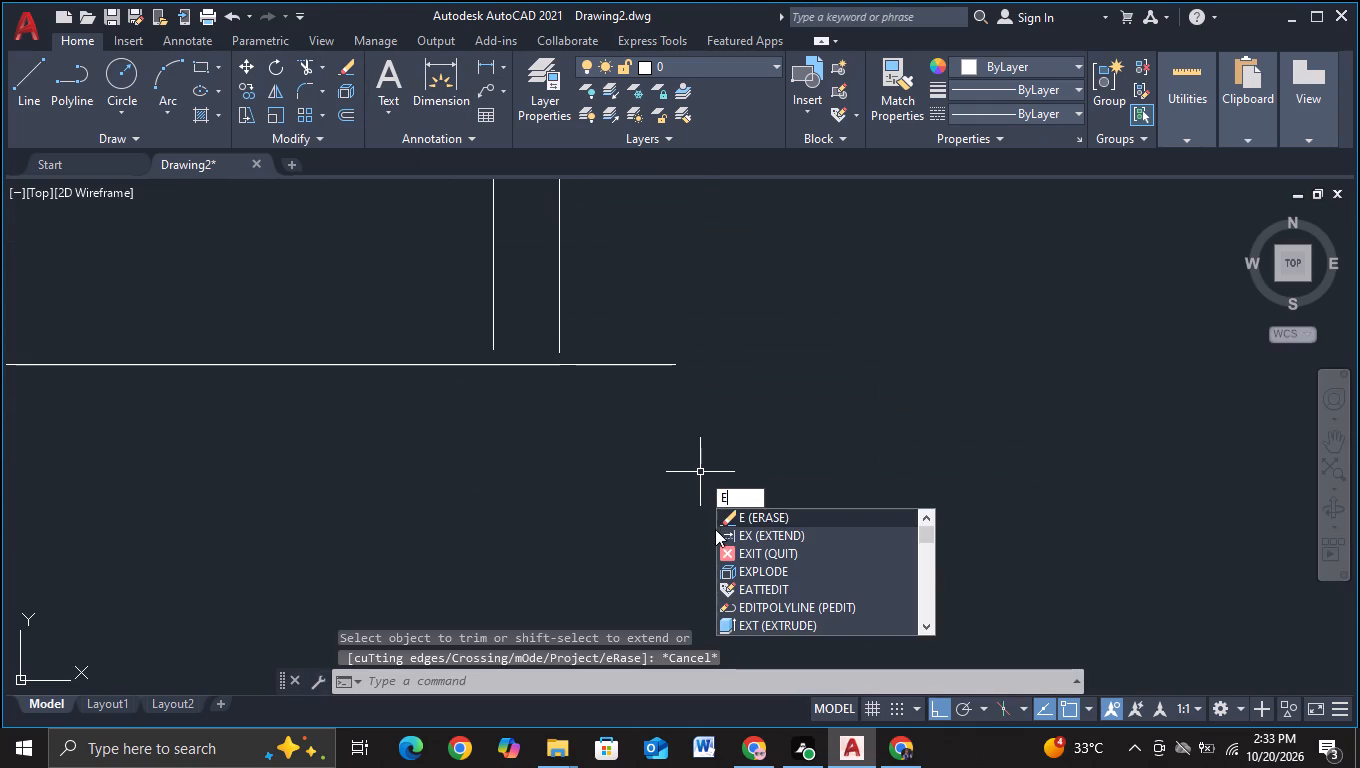
{"action": "left_click", "coordinate": [734, 534]}
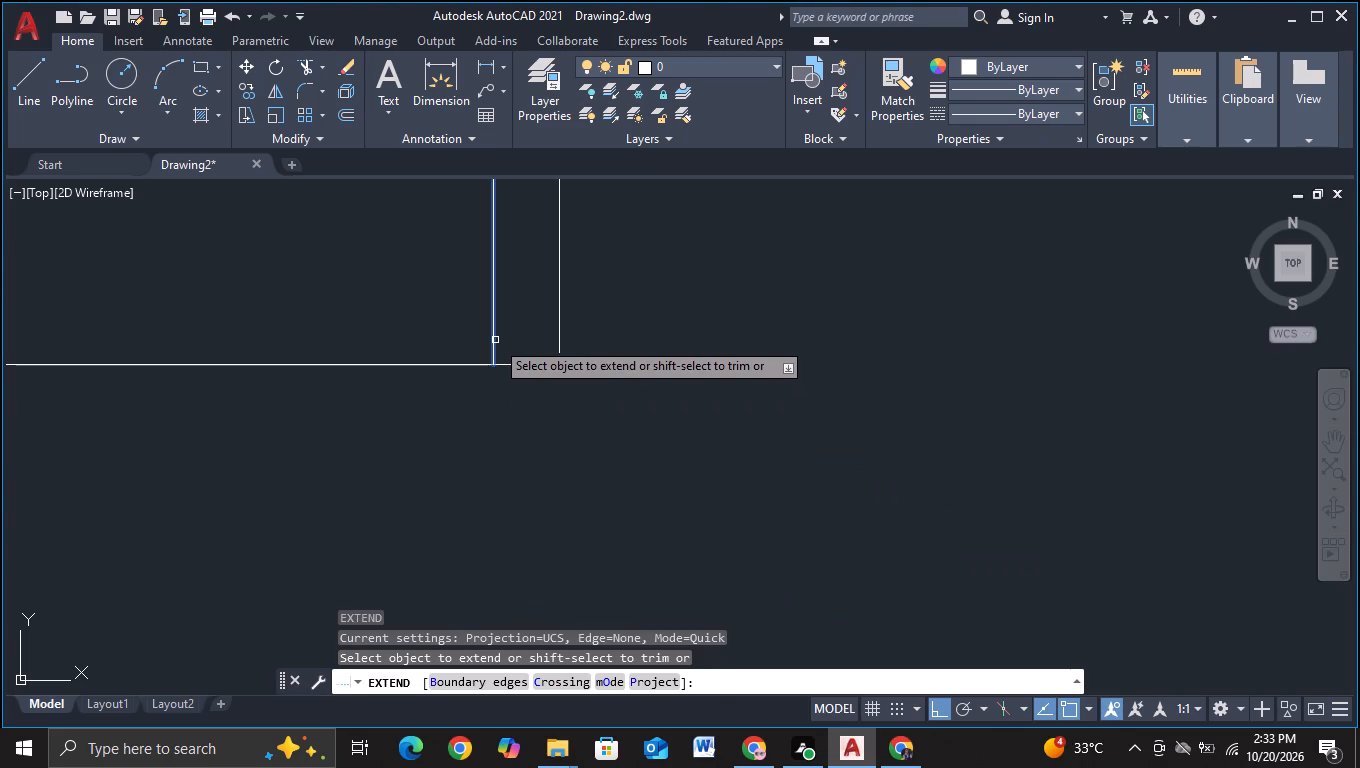
{"action": "left_click", "coordinate": [494, 340]}
{"action": "left_click_drag", "start_coordinate": [541, 343], "coordinate": [627, 335]}
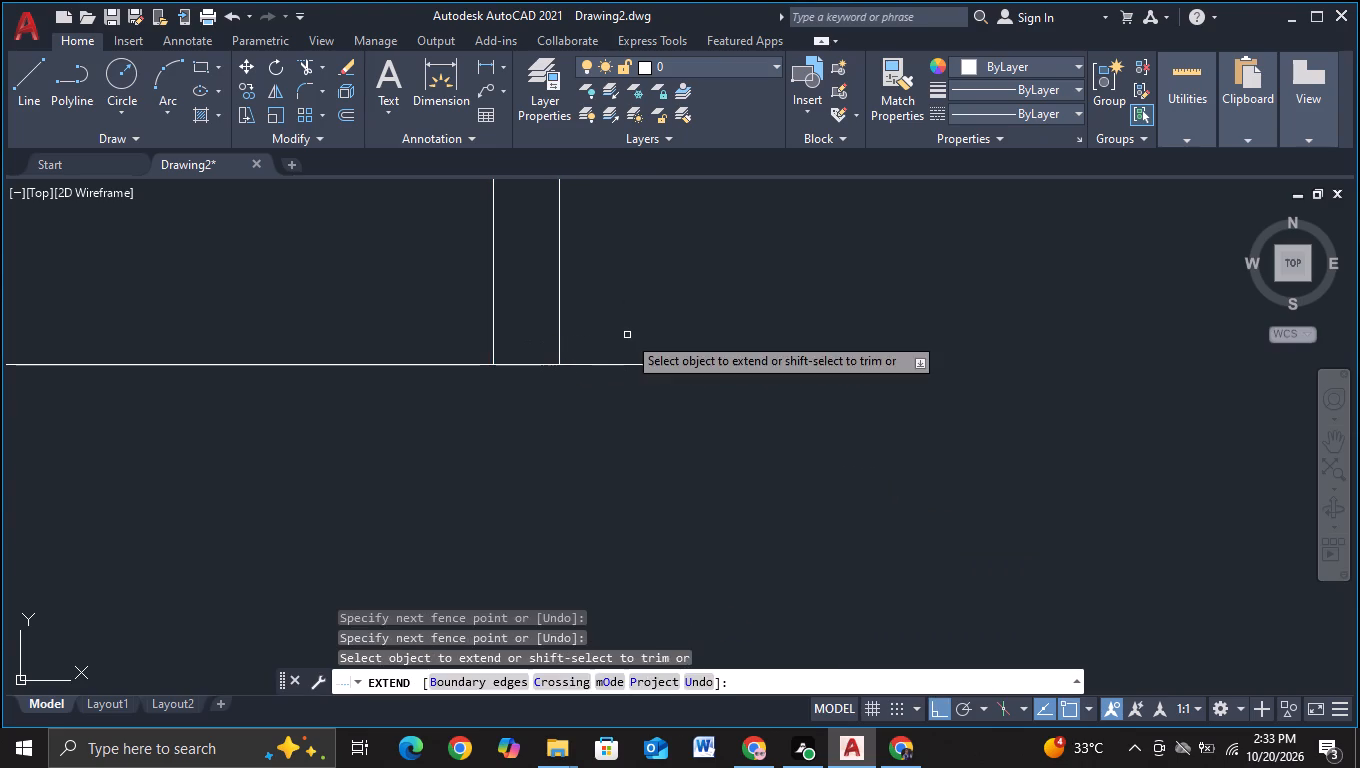
{"action": "key", "text": "Escape"}
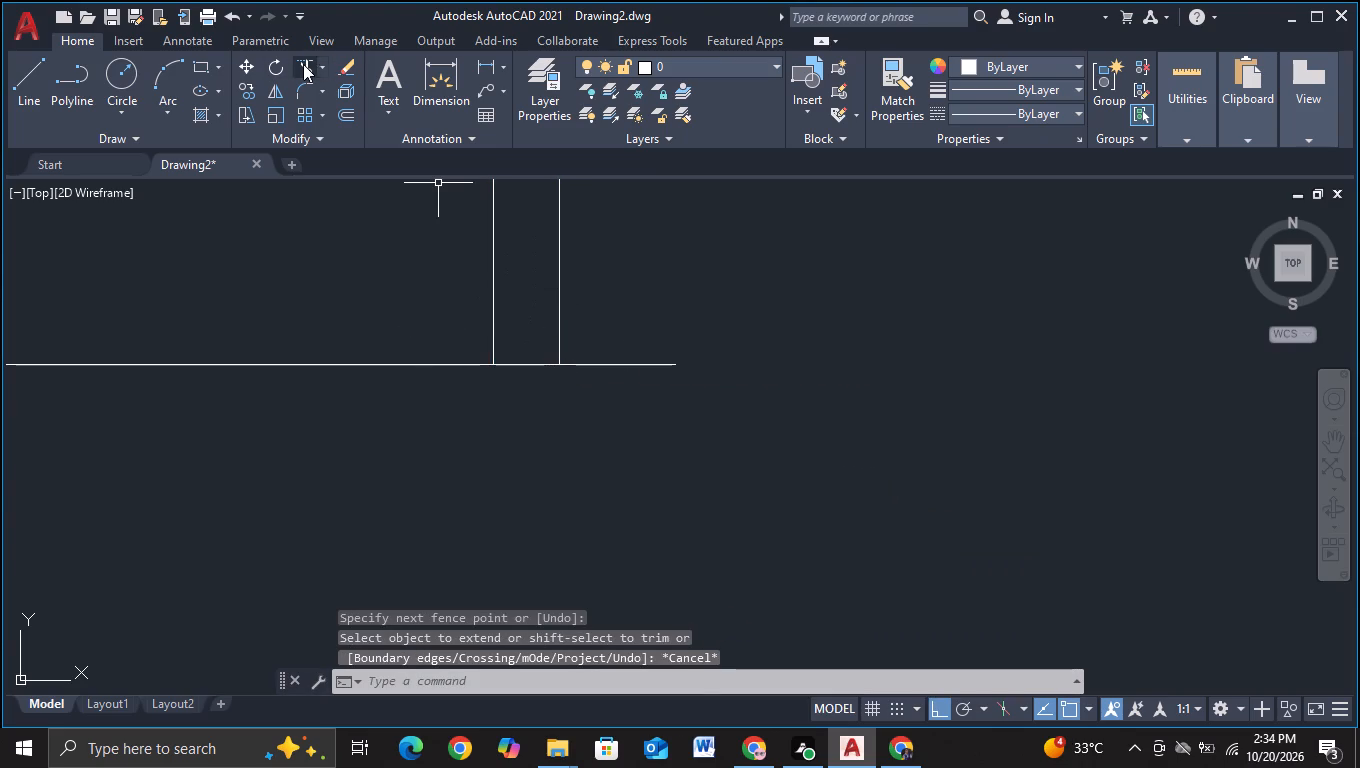
Trim the bottom line's overhang beyond the right support's outer vertical.
{"action": "left_click", "coordinate": [303, 64]}
{"action": "left_click_drag", "start_coordinate": [615, 272], "coordinate": [618, 470]}
{"action": "scroll", "coordinate": [618, 471], "scroll_direction": "down", "scroll_amount": 3}
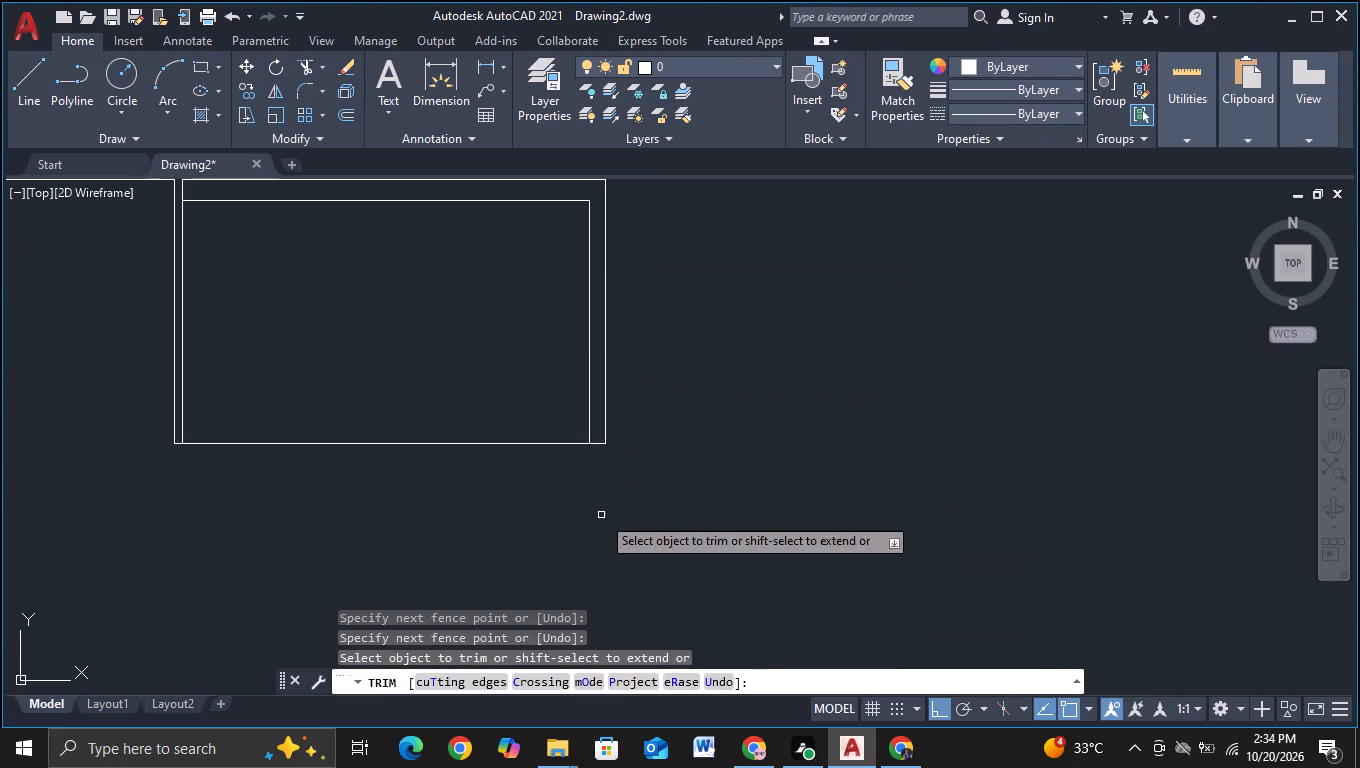
{"action": "middle_click_drag", "start_coordinate": [601, 515], "coordinate": [822, 429]}
{"action": "key", "text": "Escape"}
Draw a vertical line about 13.6 units long through the right part of the lower frame, from above its top edge to below its bottom line.
{"action": "middle_click_drag", "start_coordinate": [717, 460], "coordinate": [695, 541]}
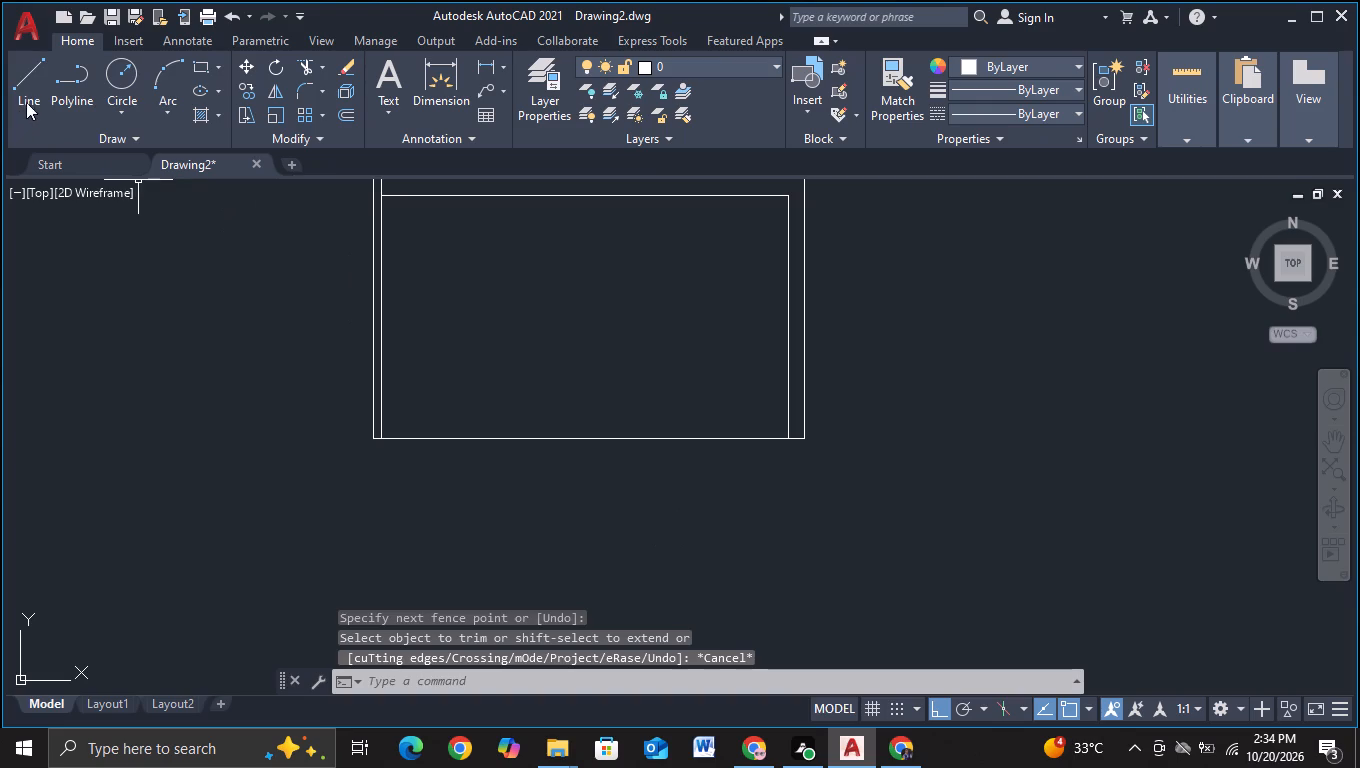
{"action": "left_click", "coordinate": [27, 98]}
{"action": "scroll", "coordinate": [553, 431], "scroll_direction": "down", "scroll_amount": 1}
{"action": "middle_click_drag", "start_coordinate": [557, 462], "coordinate": [572, 496]}
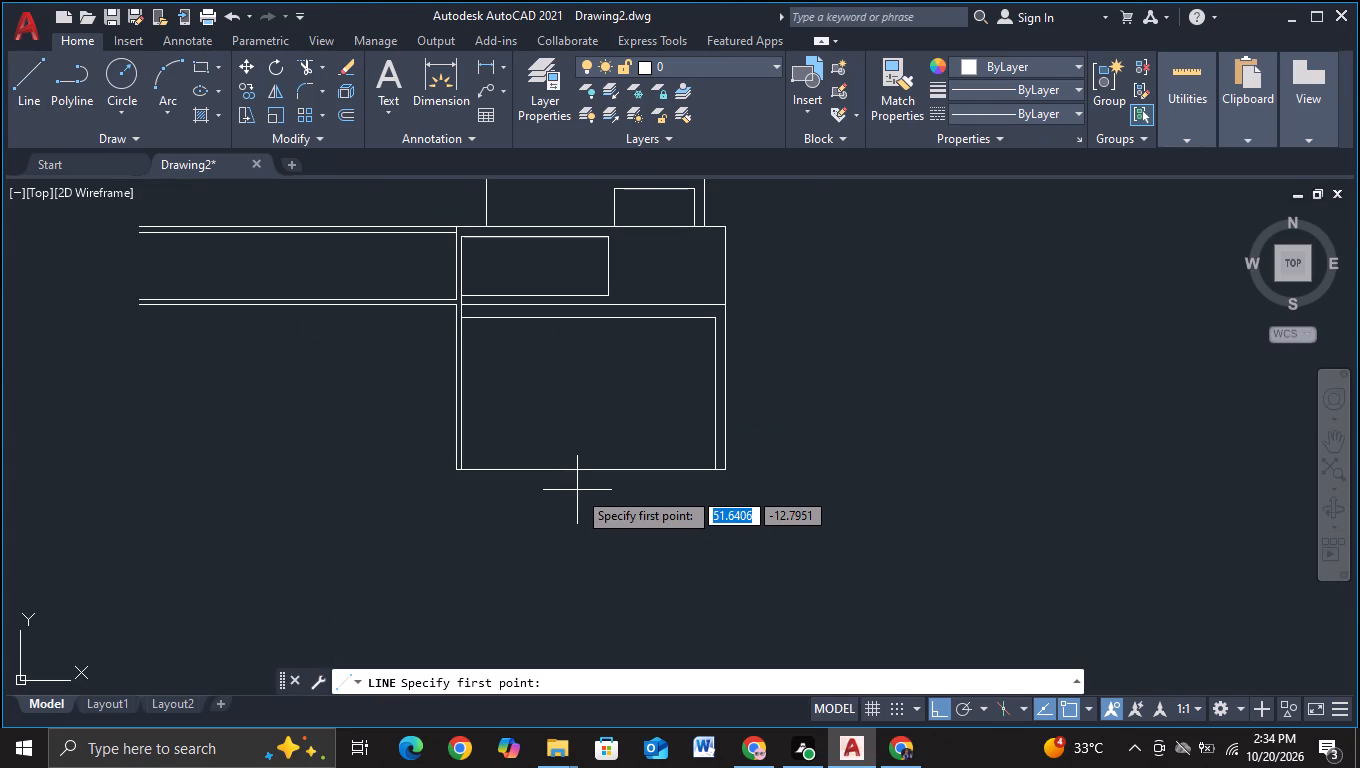
{"action": "scroll", "coordinate": [577, 490], "scroll_direction": "up", "scroll_amount": 2}
{"action": "middle_click_drag", "start_coordinate": [702, 373], "coordinate": [647, 615]}
{"action": "middle_click_drag", "start_coordinate": [711, 453], "coordinate": [713, 445]}
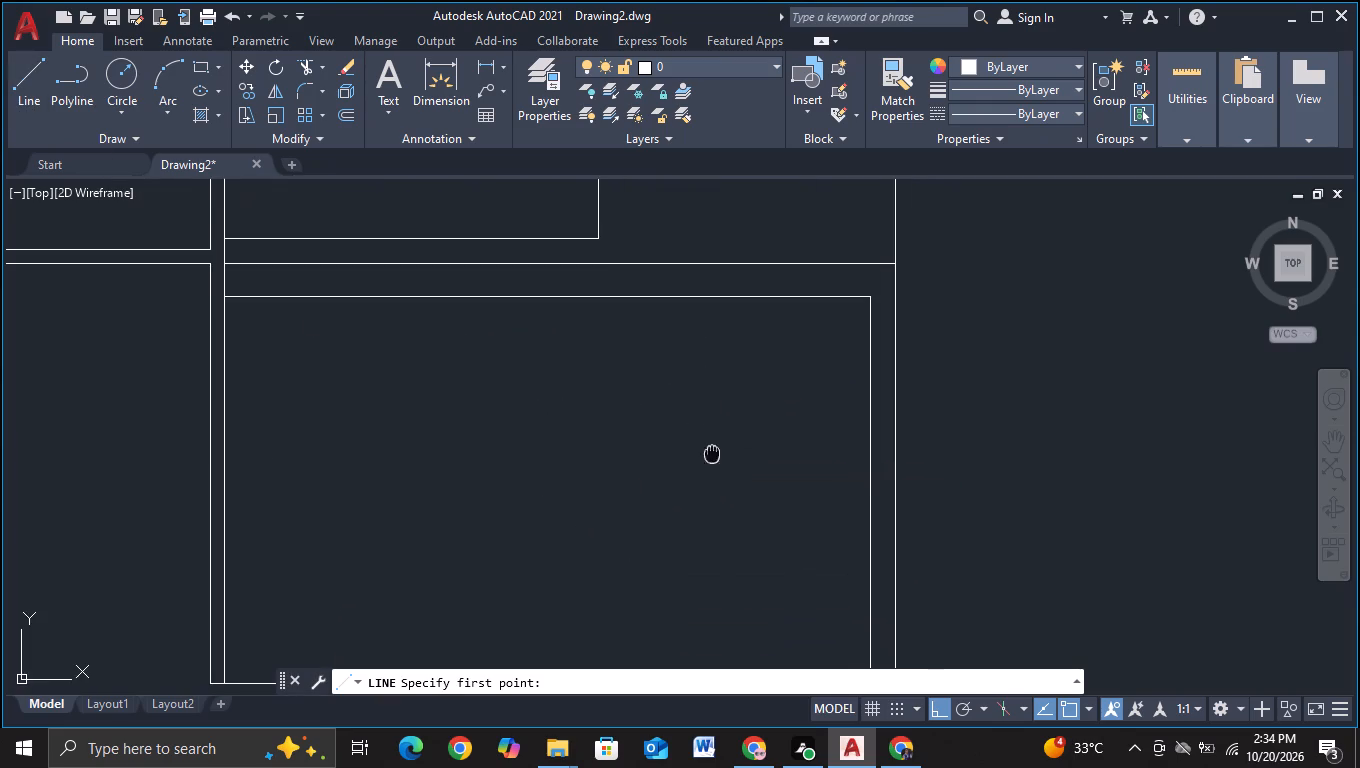
{"action": "middle_click_drag", "start_coordinate": [713, 445], "coordinate": [671, 349]}
{"action": "scroll", "coordinate": [677, 311], "scroll_direction": "down", "scroll_amount": 1}
{"action": "left_click", "coordinate": [674, 196]}
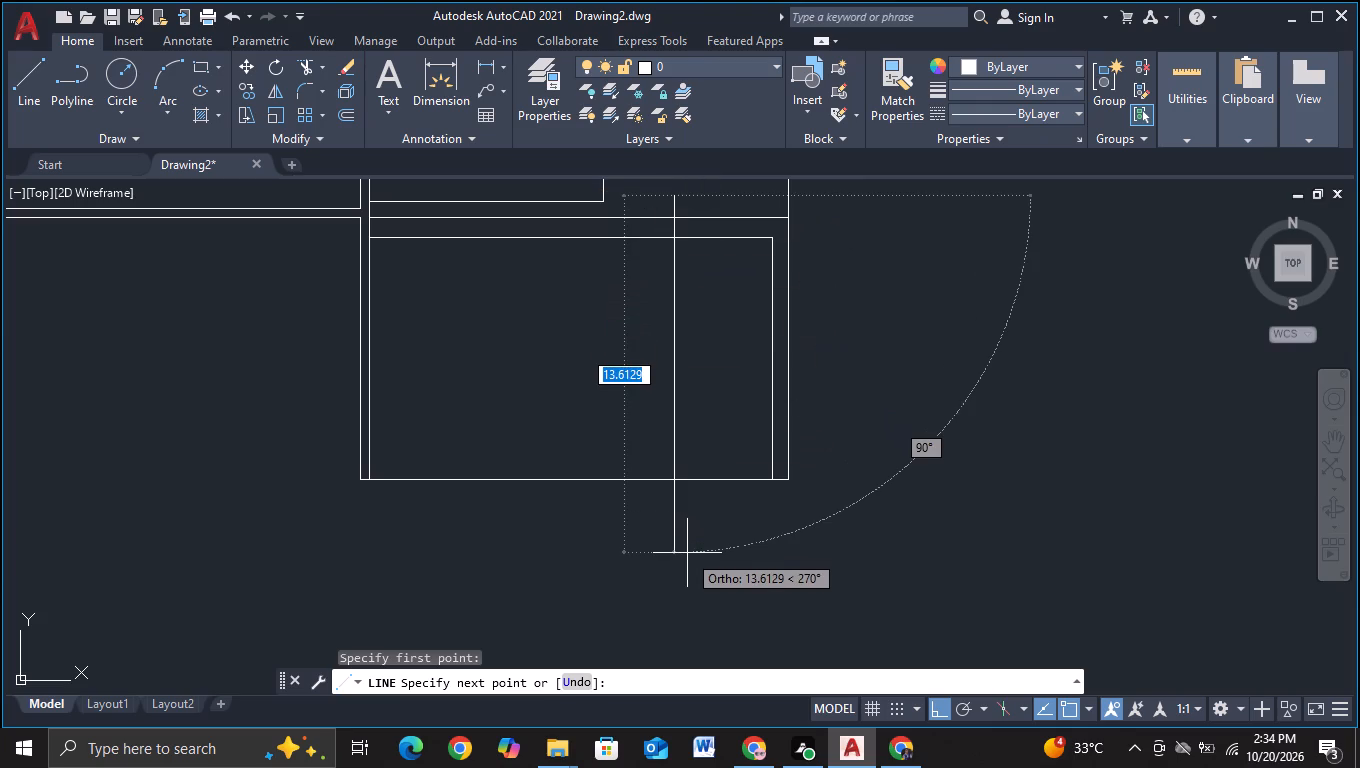
{"action": "left_click", "coordinate": [687, 553]}
{"action": "key", "text": "Escape"}
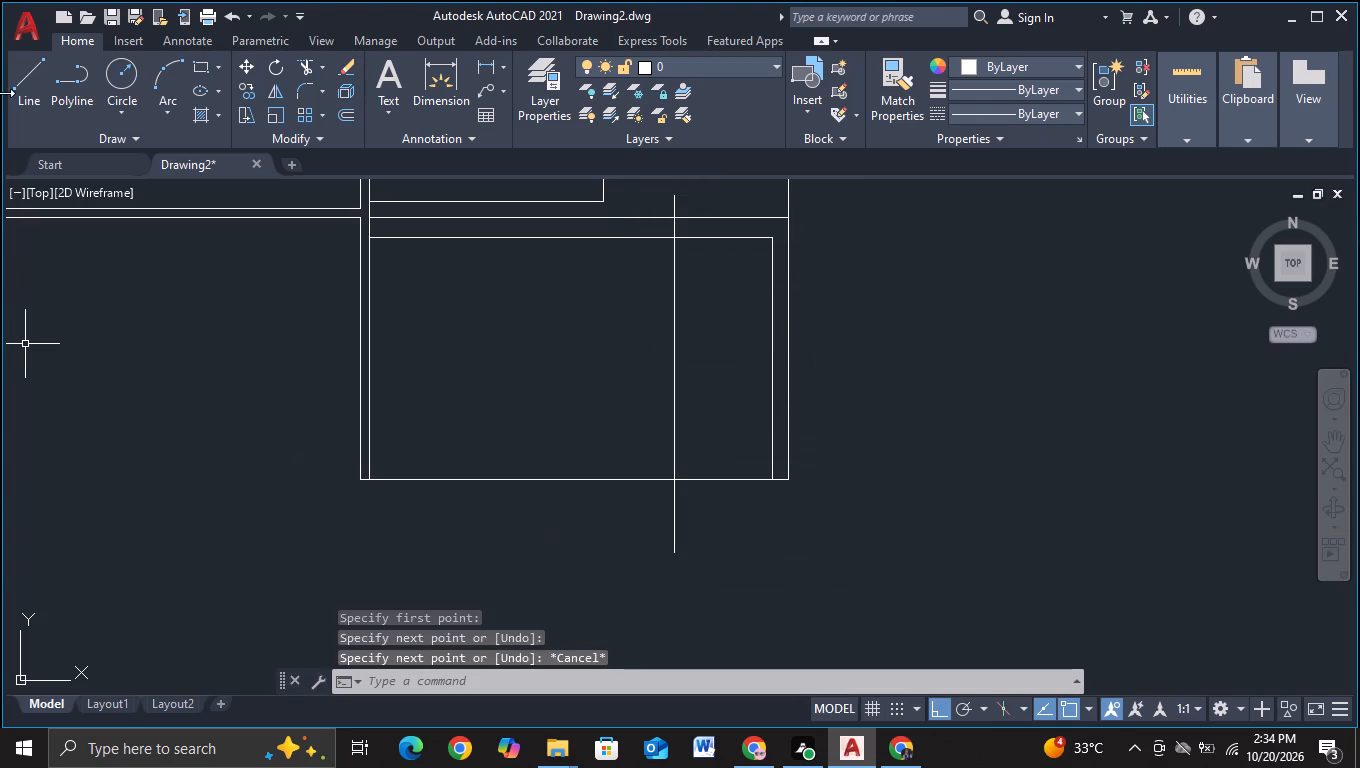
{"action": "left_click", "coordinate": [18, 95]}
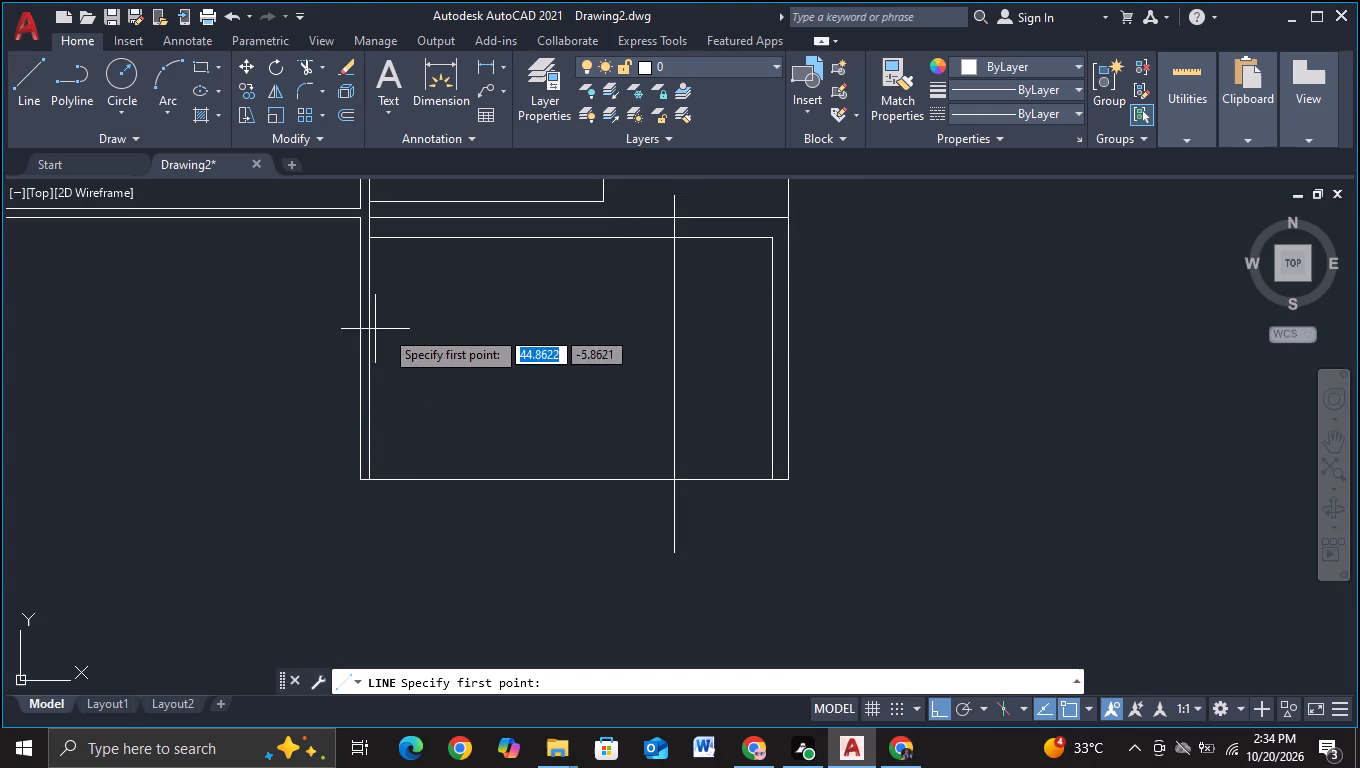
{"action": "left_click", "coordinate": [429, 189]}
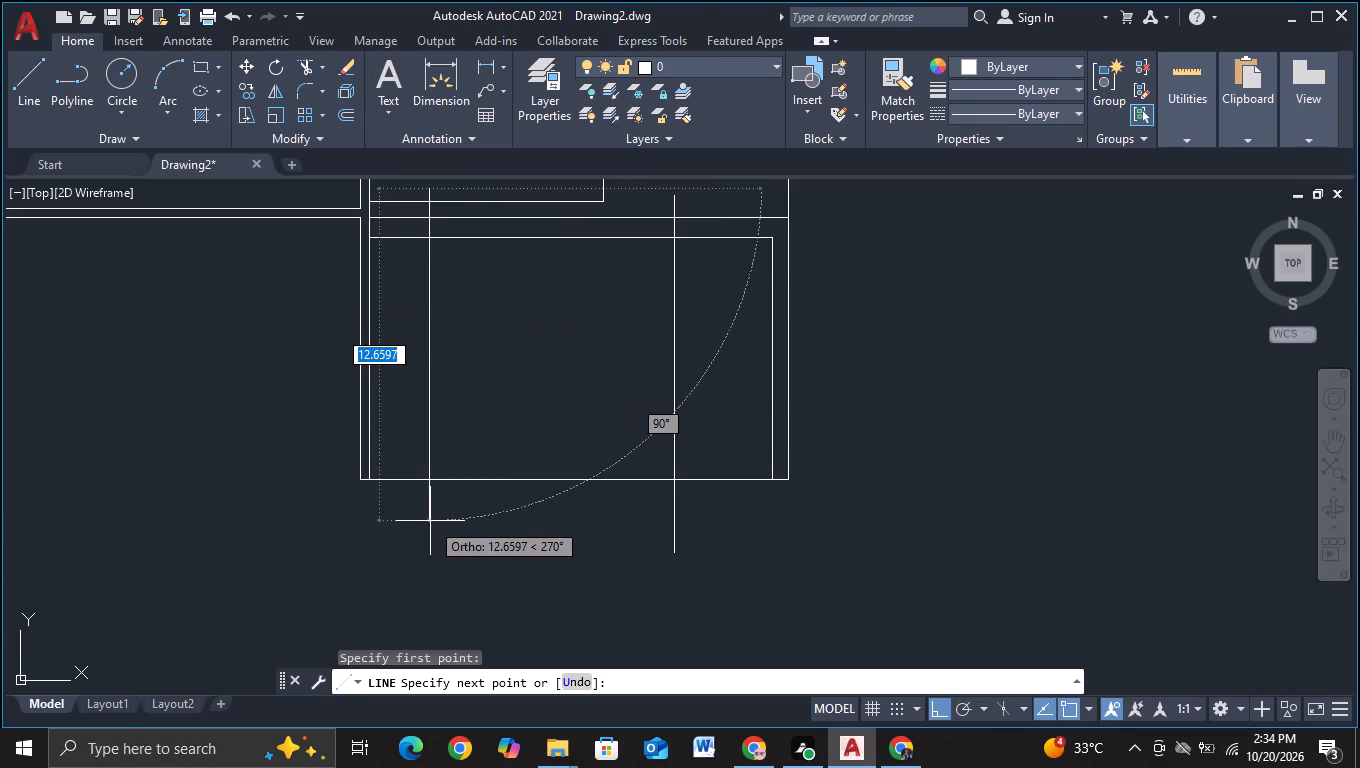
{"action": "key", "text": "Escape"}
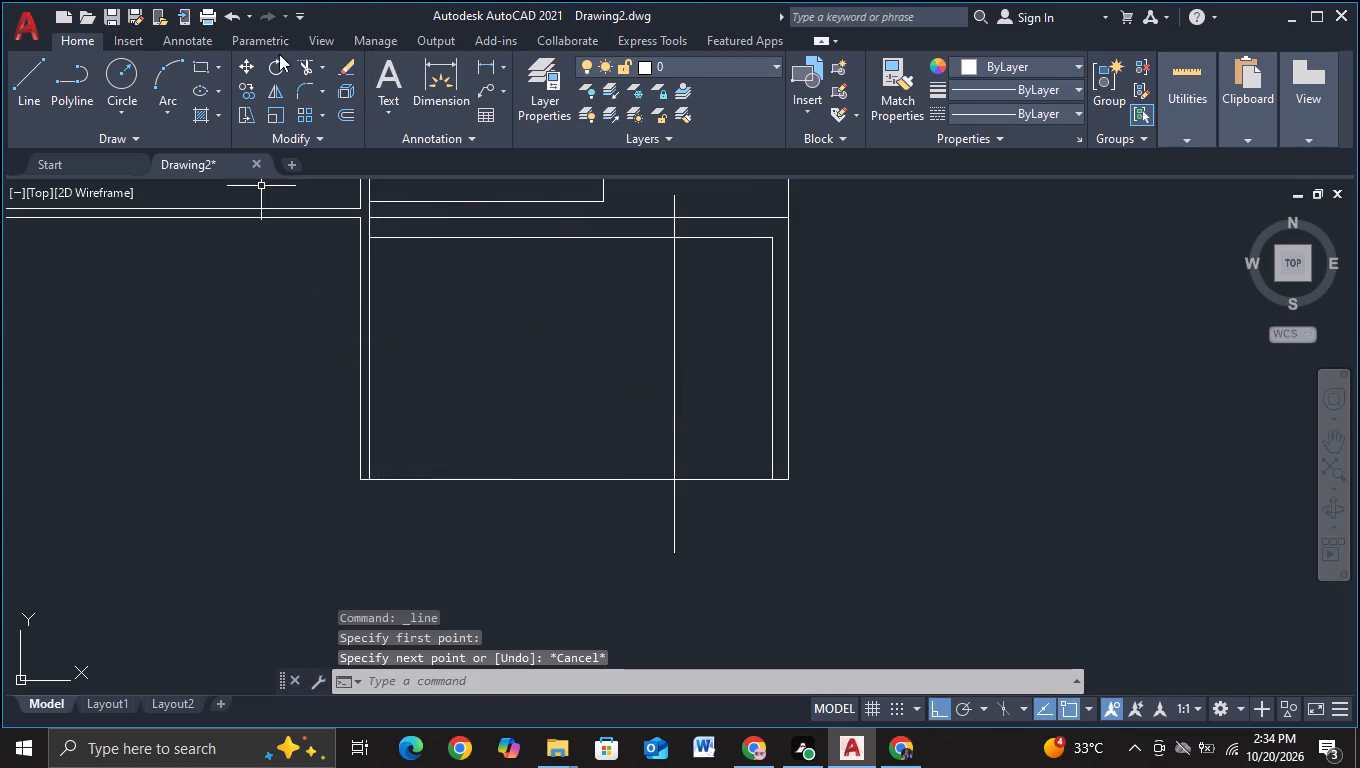
Trim the new vertical line's ends above the lower frame's inner top edge and below the bottom line.
{"action": "left_click", "coordinate": [306, 69]}
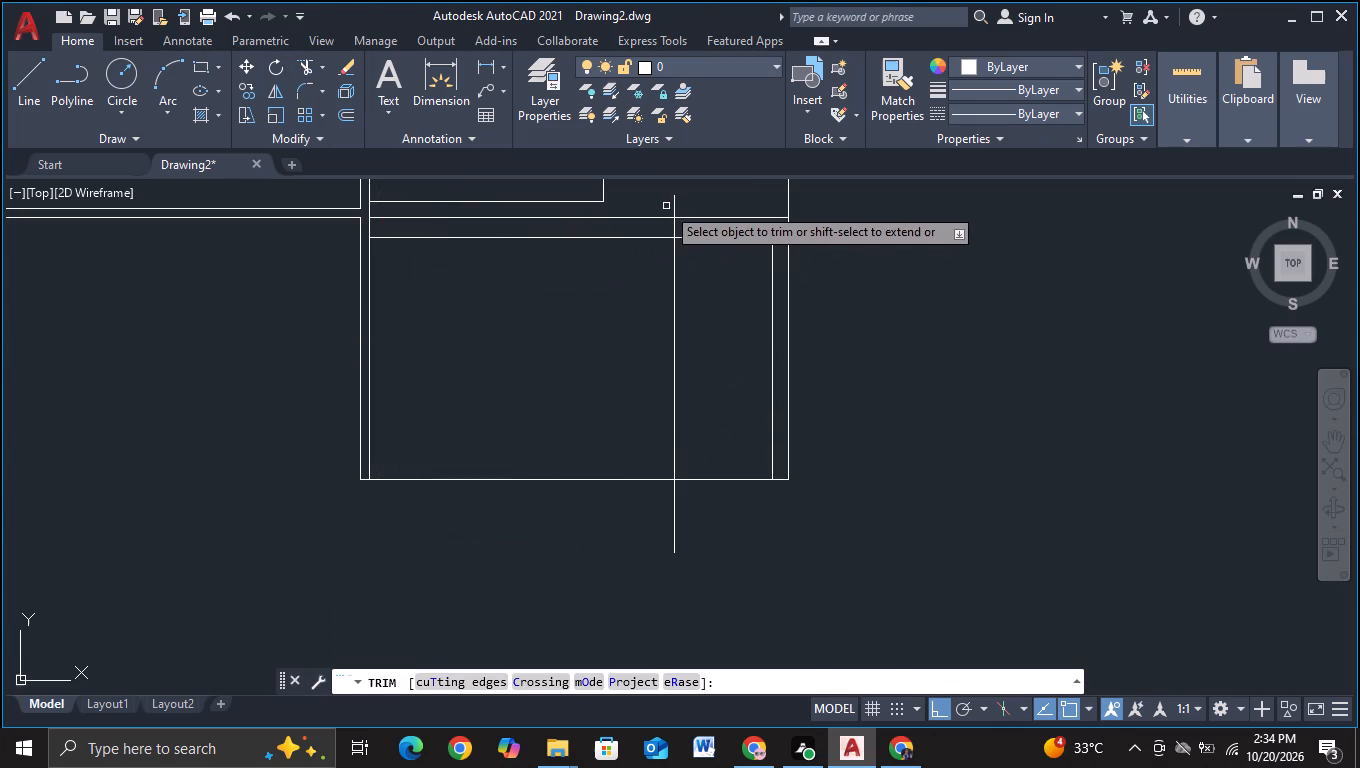
{"action": "left_click", "coordinate": [674, 200]}
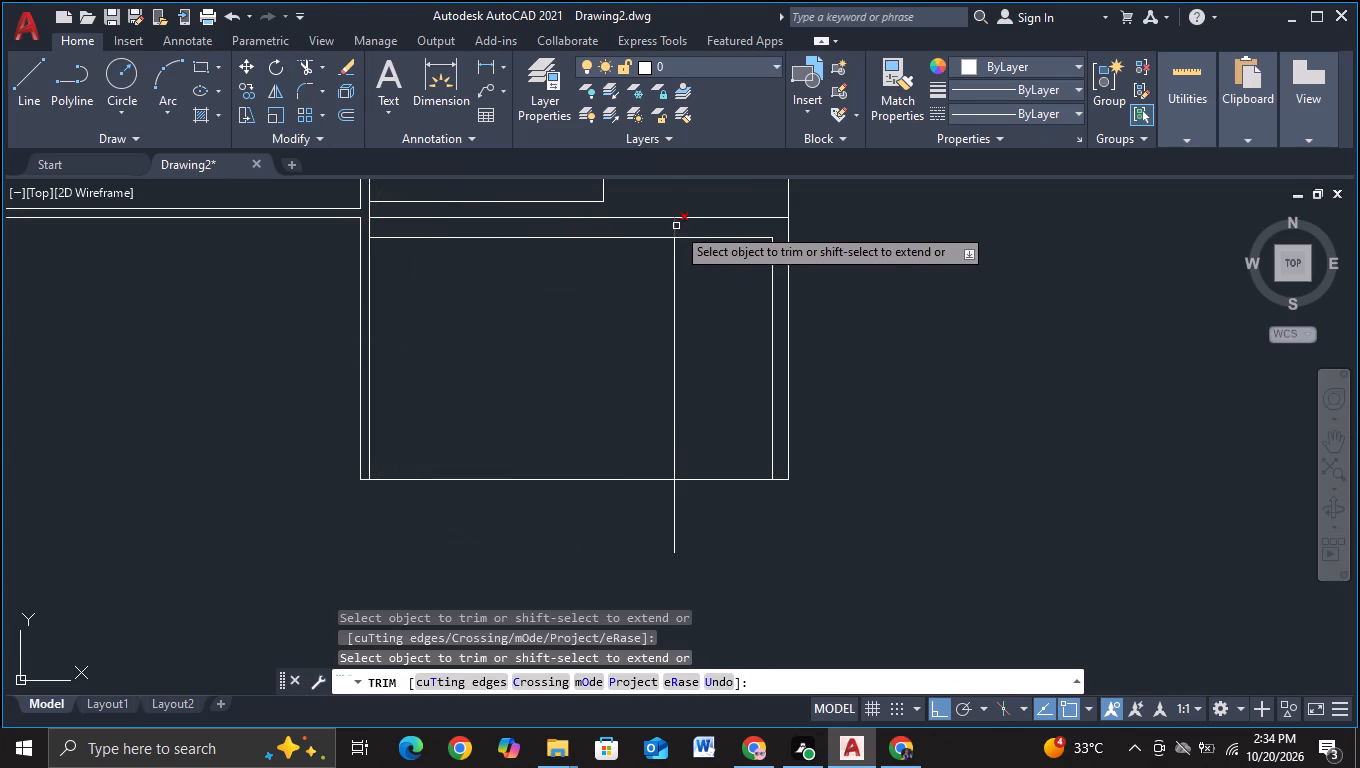
{"action": "key", "text": "ctrl+z"}
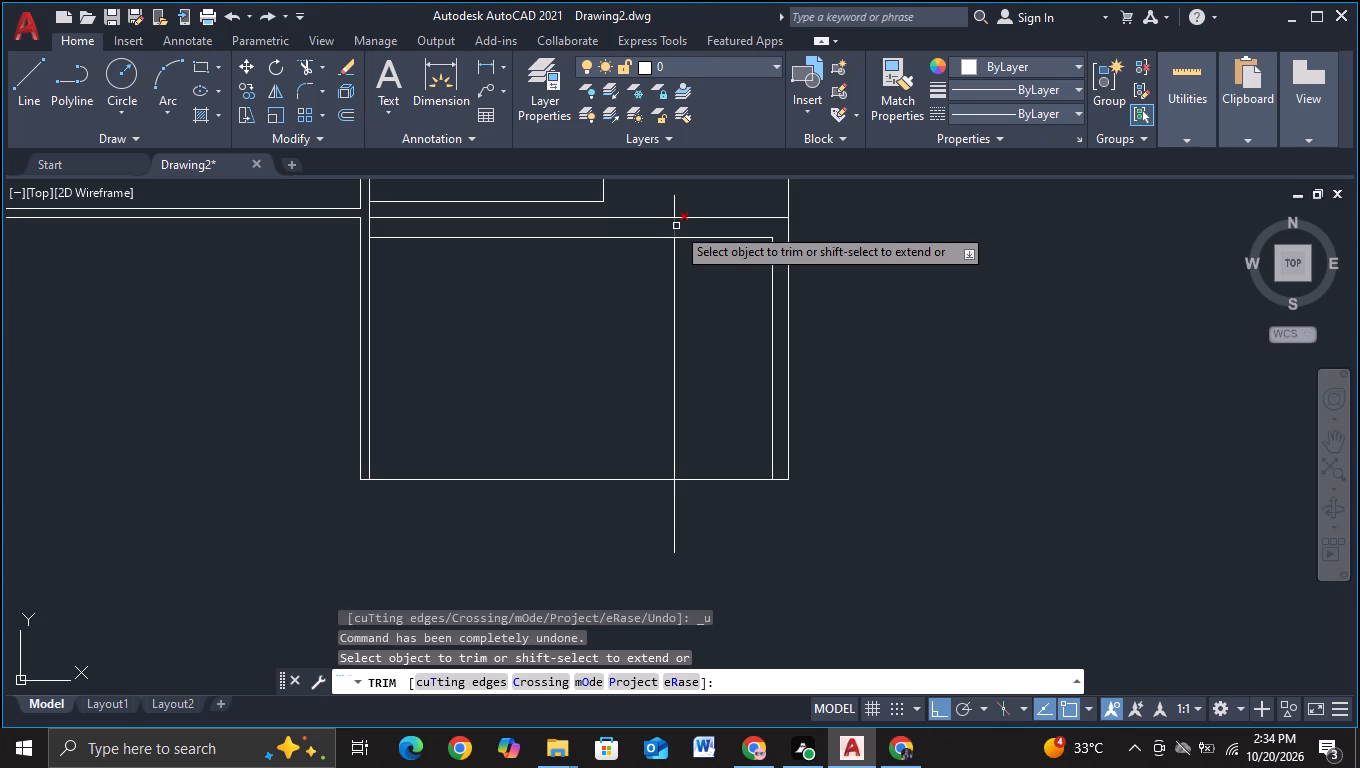
{"action": "left_click", "coordinate": [673, 207], "text": "ctrl"}
{"action": "left_click", "coordinate": [672, 227], "text": "ctrl"}
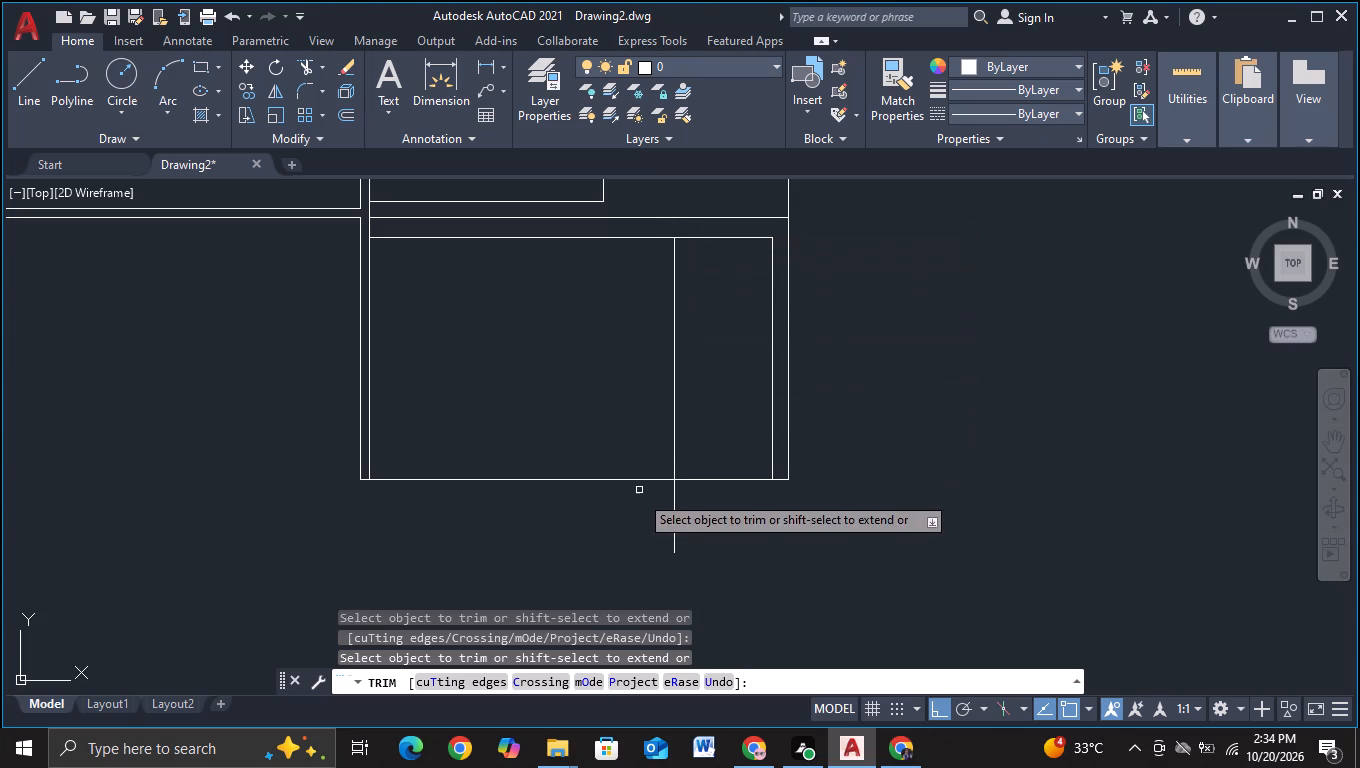
{"action": "left_click", "coordinate": [673, 522], "text": "ctrl"}
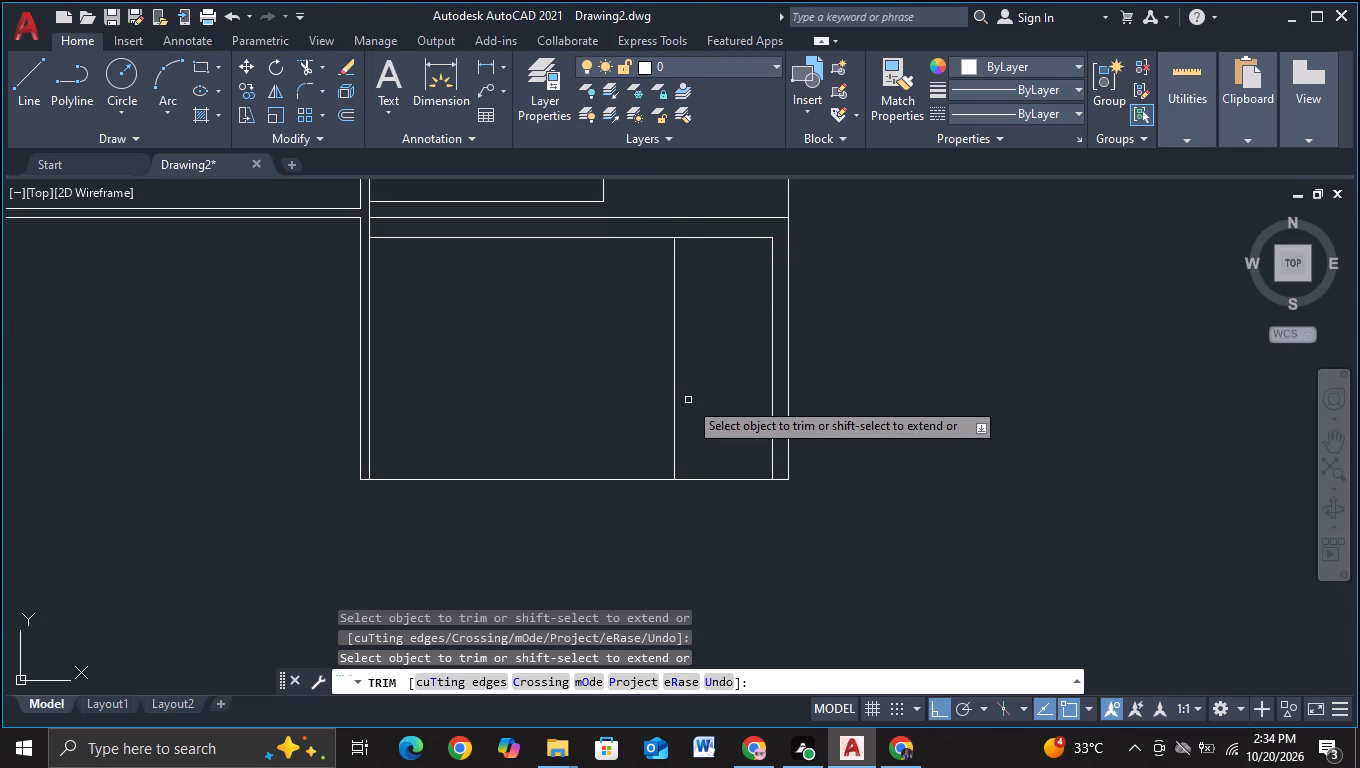
{"action": "key", "text": "Escape"}
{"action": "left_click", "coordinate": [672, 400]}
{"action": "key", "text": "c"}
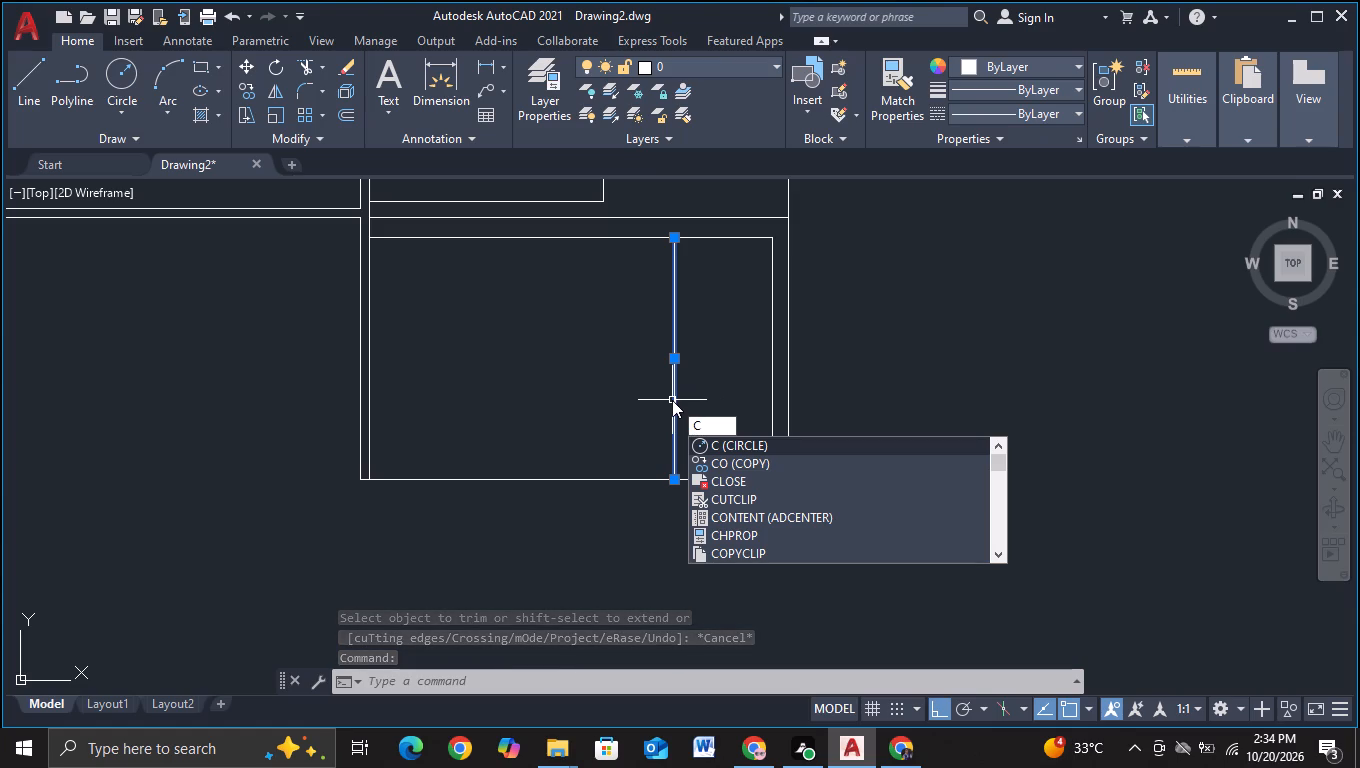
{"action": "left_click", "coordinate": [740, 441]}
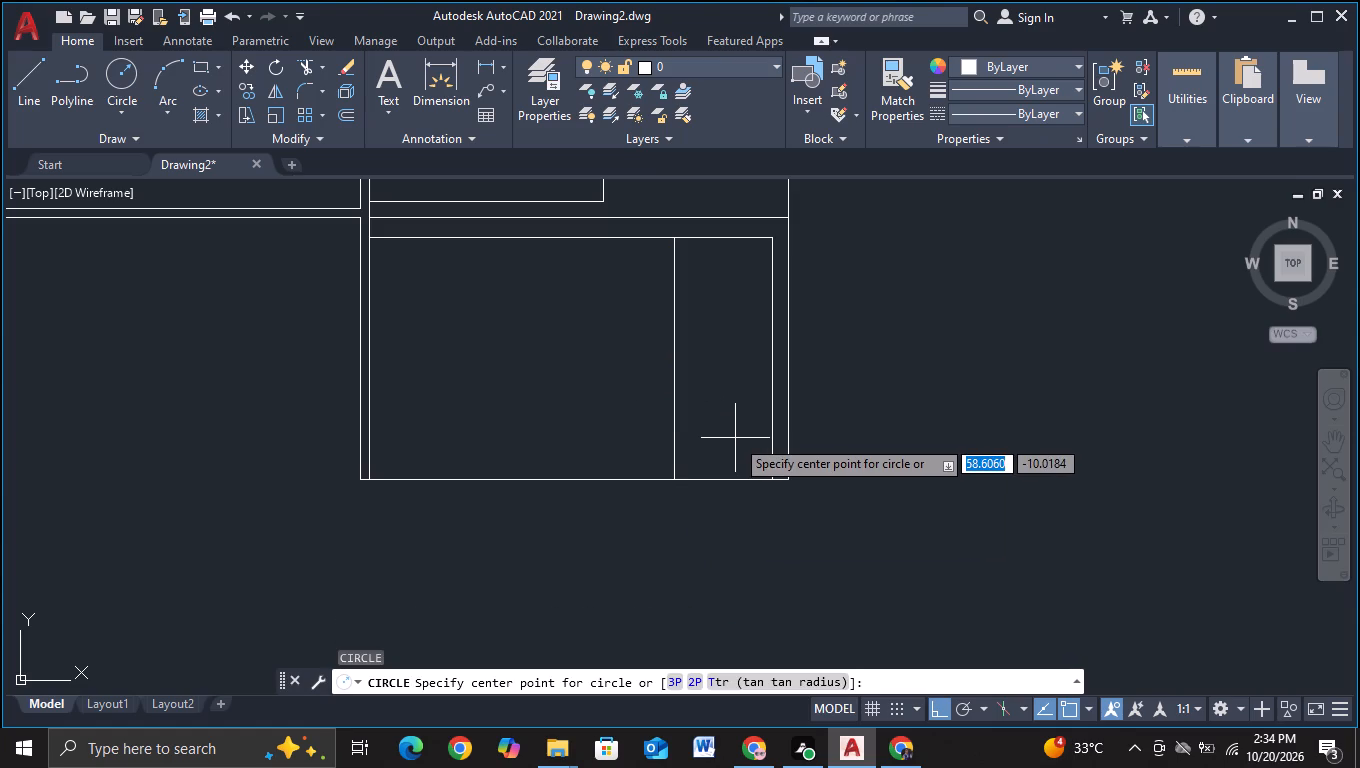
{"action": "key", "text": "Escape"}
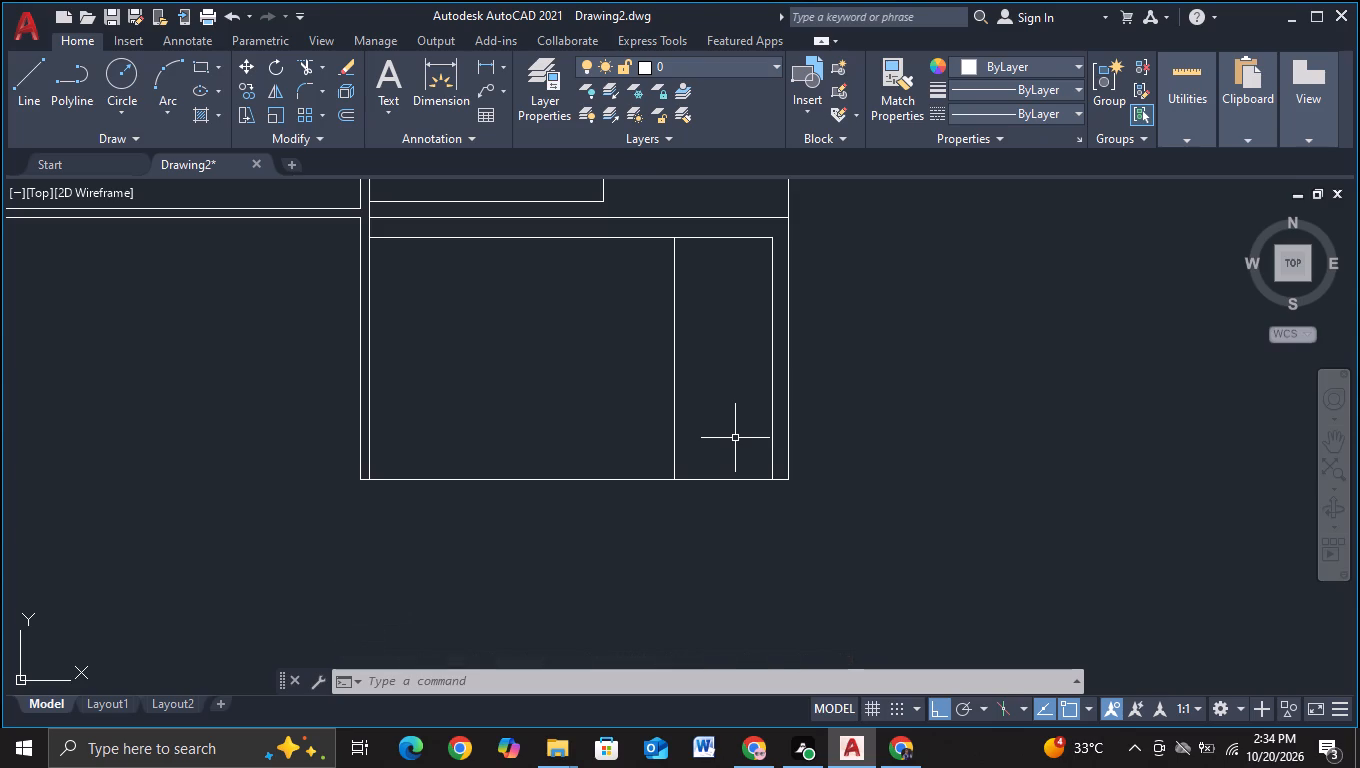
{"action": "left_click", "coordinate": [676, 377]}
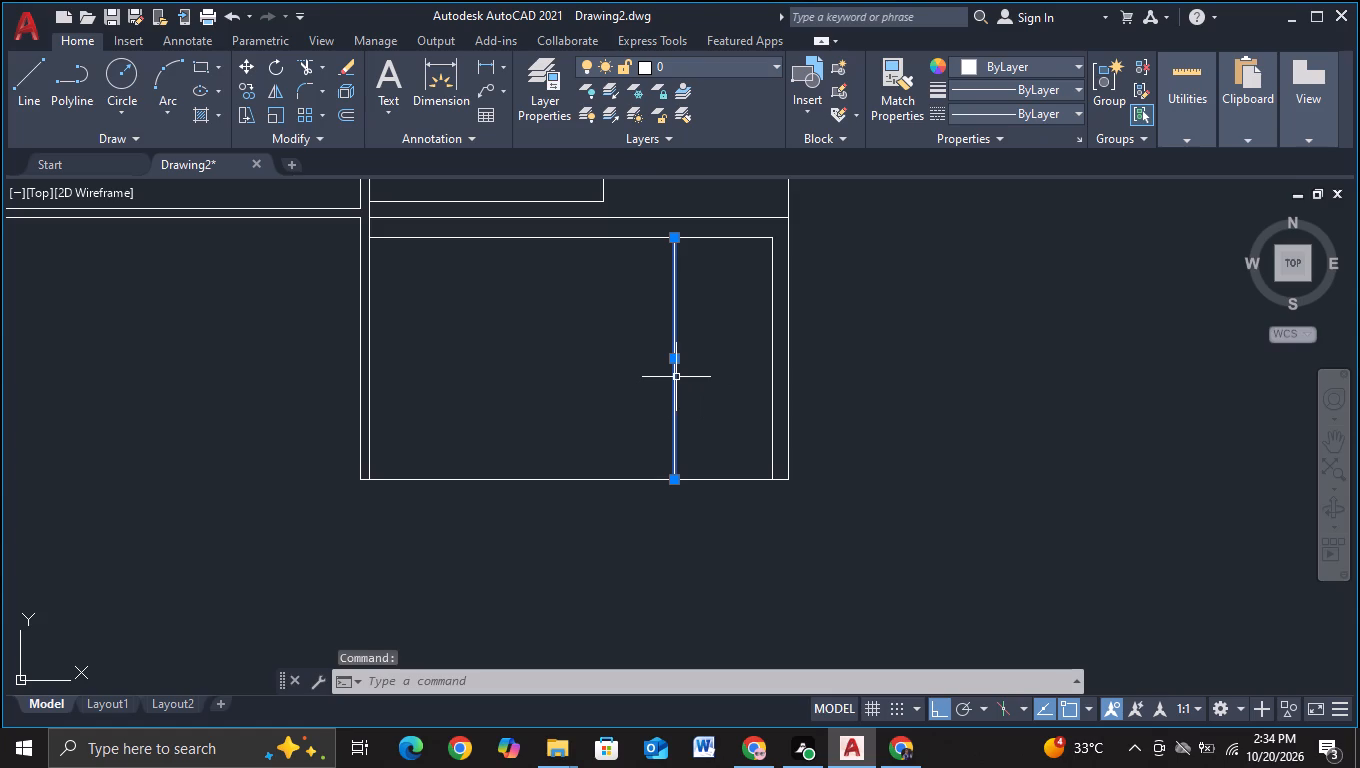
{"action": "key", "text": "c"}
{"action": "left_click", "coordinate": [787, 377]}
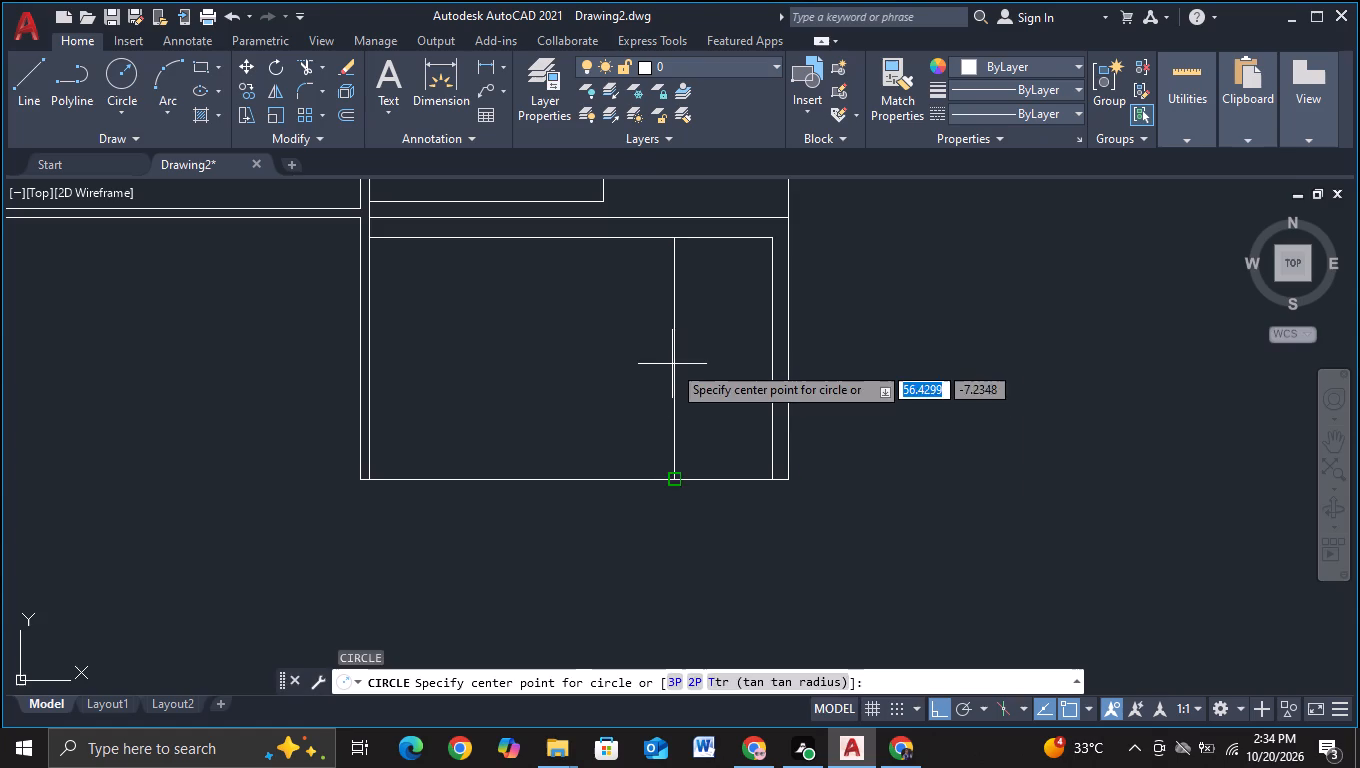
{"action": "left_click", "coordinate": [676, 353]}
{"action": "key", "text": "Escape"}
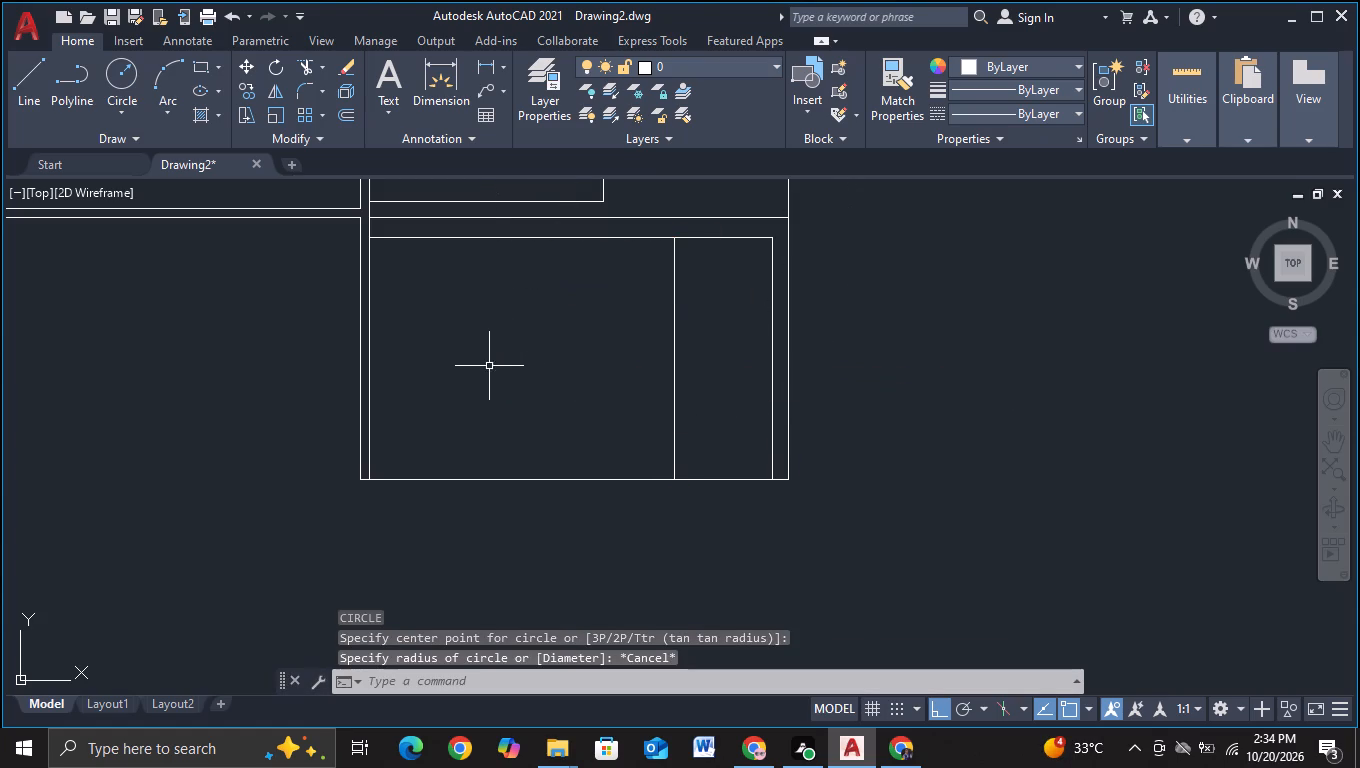
Copy the vertical divider into the frame's left part, adding a closely spaced second copy with object snap off to form a narrow post.
{"action": "left_click", "coordinate": [673, 359]}
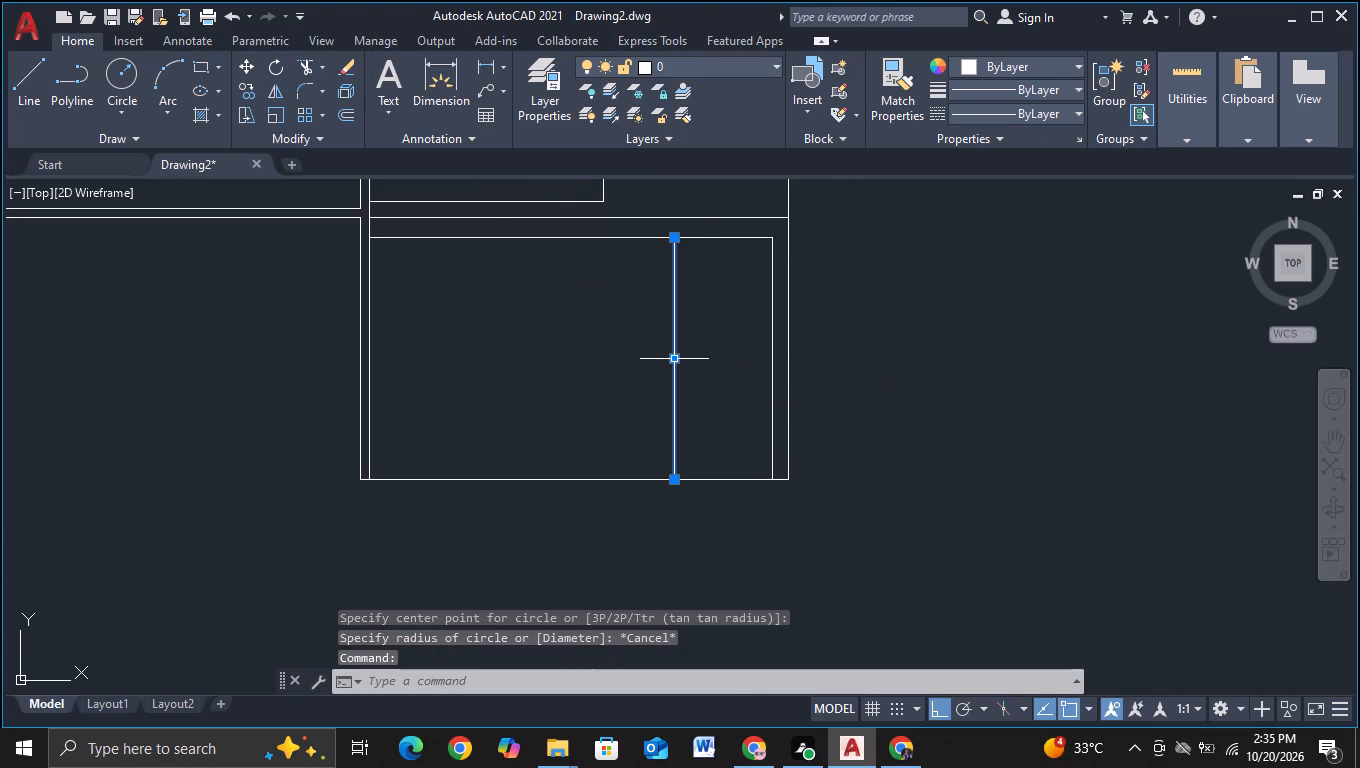
{"action": "key", "text": "c"}
{"action": "left_click", "coordinate": [736, 418]}
{"action": "left_click", "coordinate": [673, 387]}
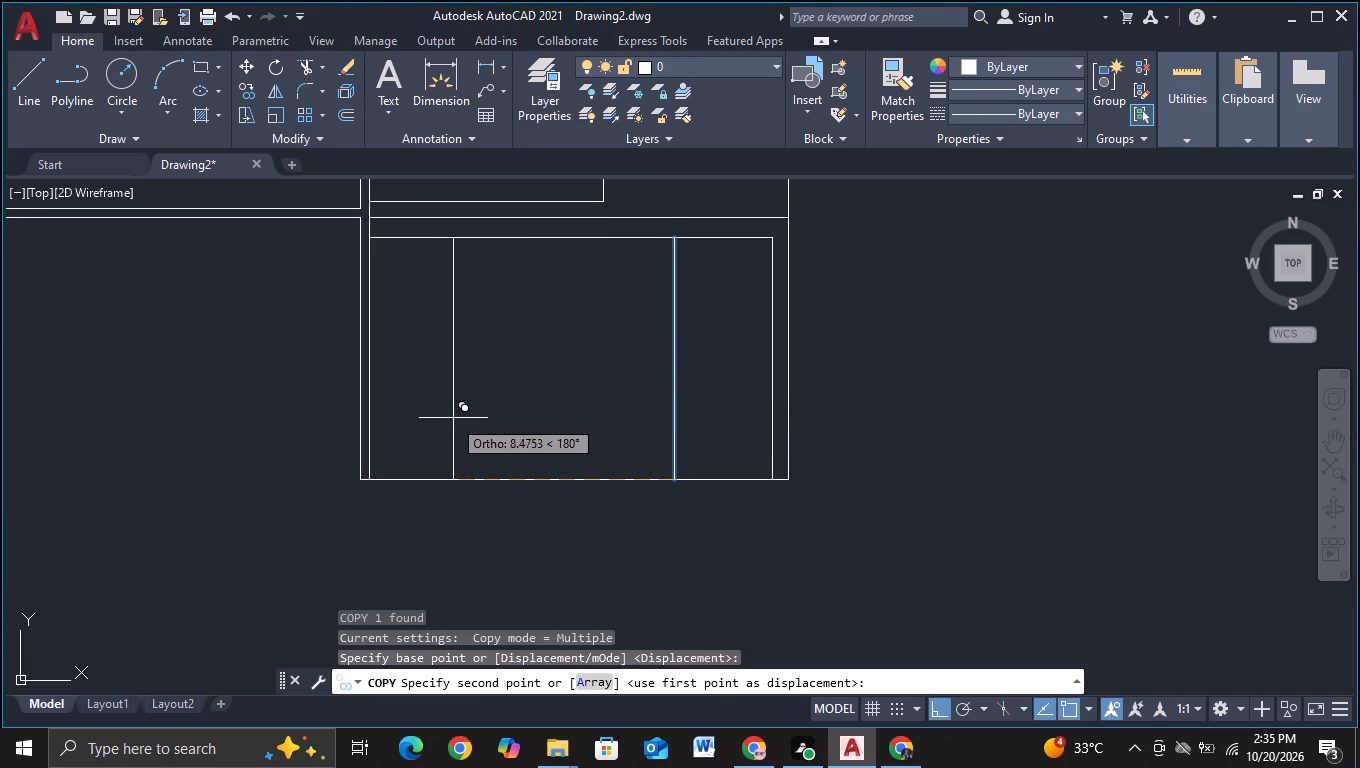
{"action": "left_click", "coordinate": [439, 415]}
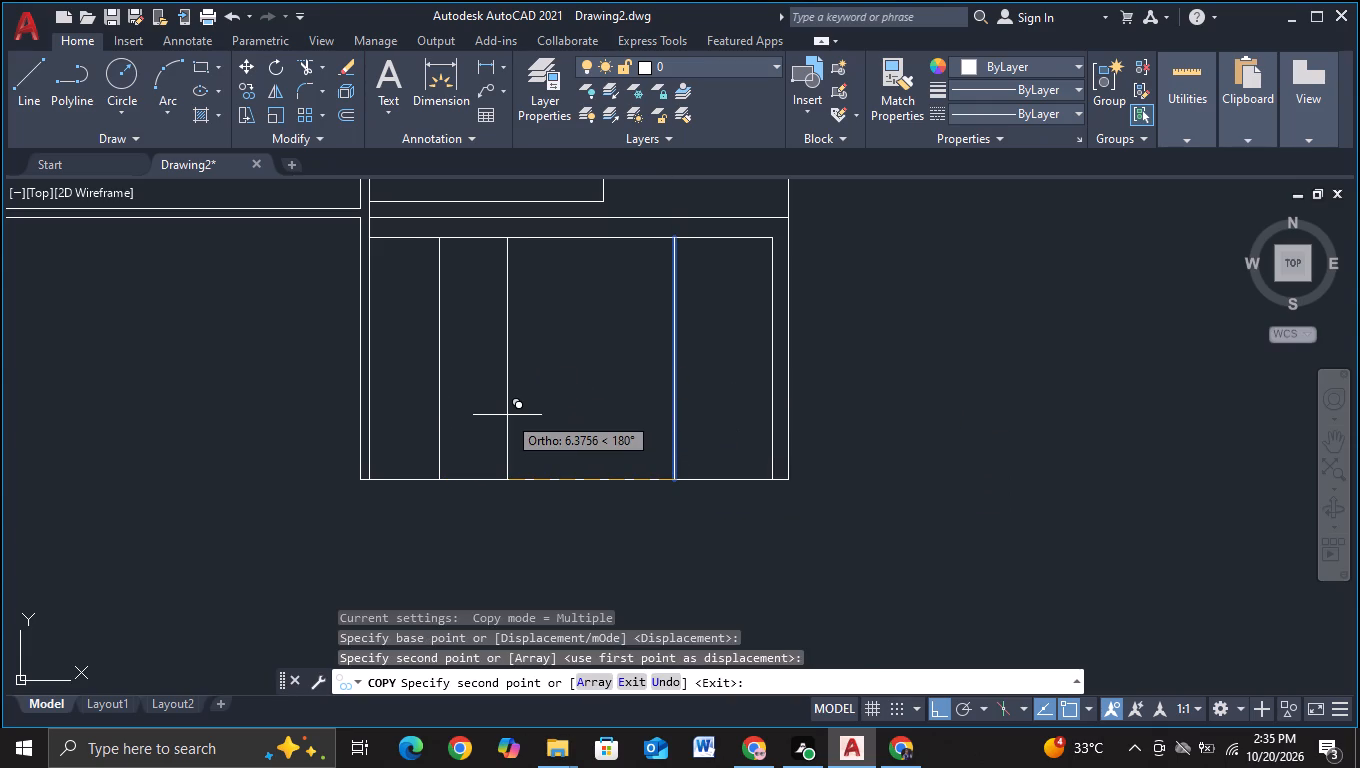
{"action": "left_click", "coordinate": [445, 419]}
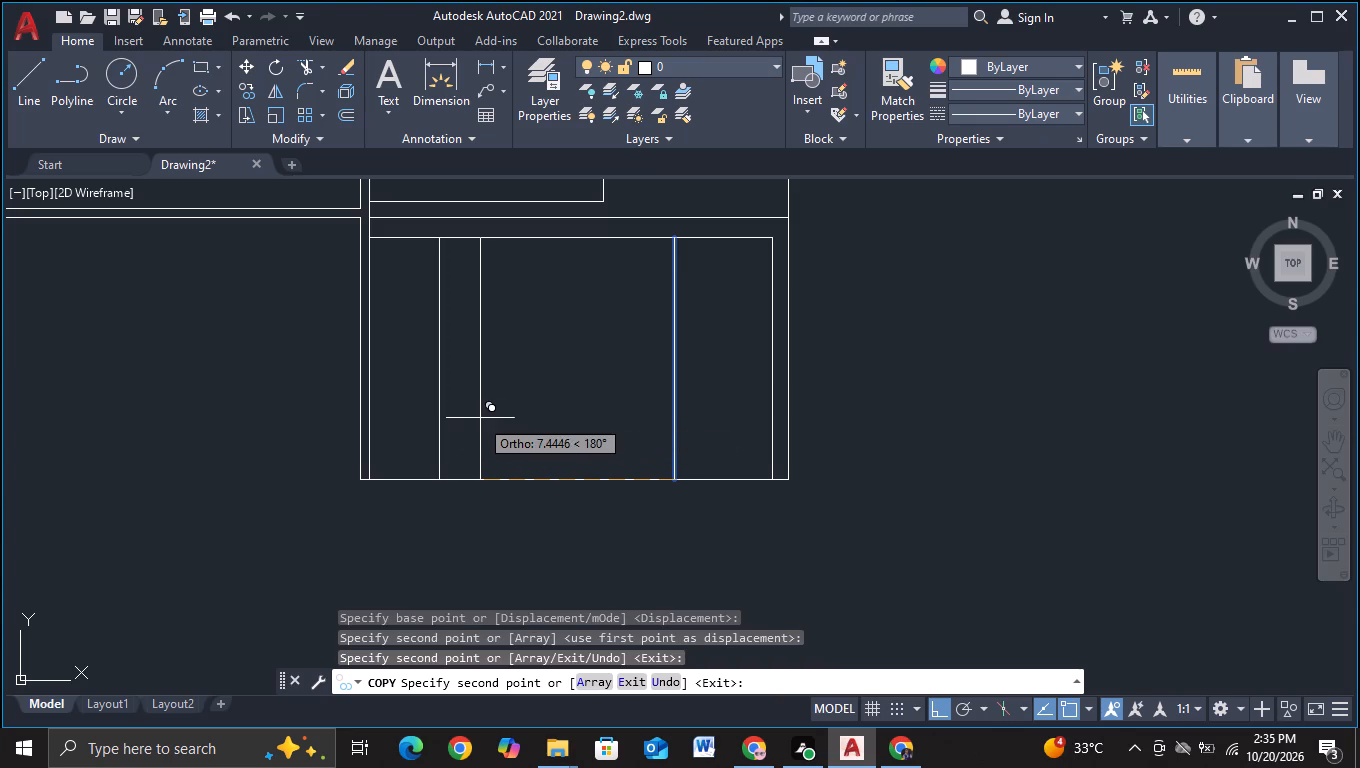
{"action": "scroll", "coordinate": [464, 425], "scroll_direction": "up", "scroll_amount": 1}
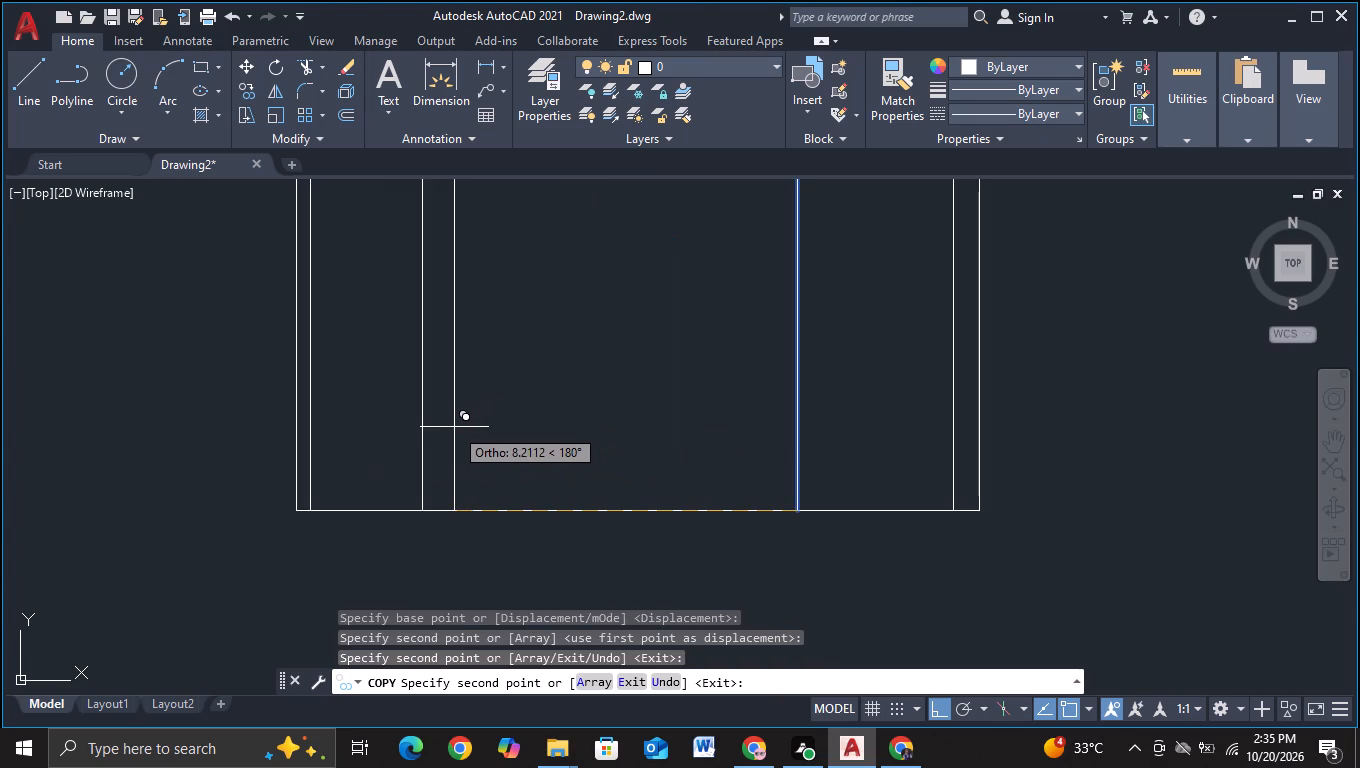
{"action": "key", "text": "F3"}
{"action": "left_click", "coordinate": [430, 434]}
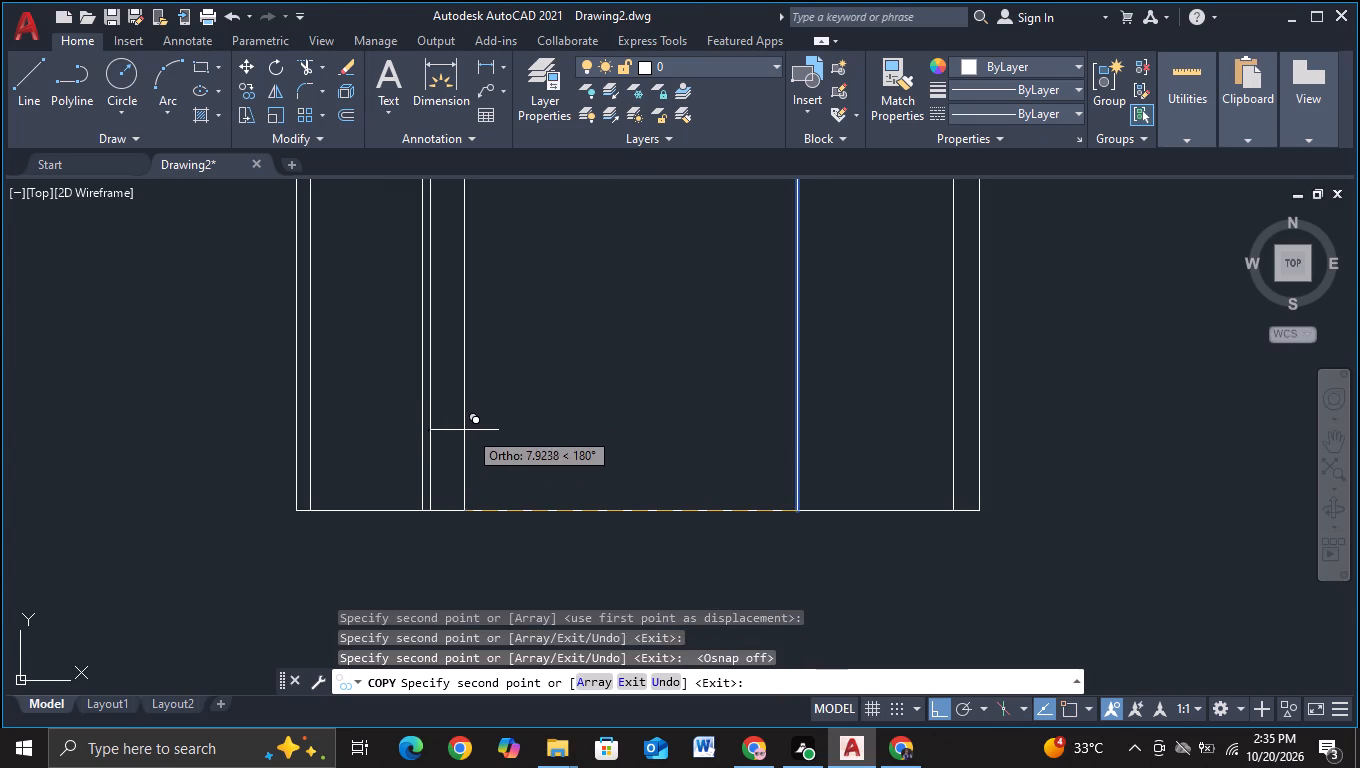
Add two more narrow post pairs from the divider, one about 6.1 and 5.9 units left, the other ending about 2.8 units left.
{"action": "left_click", "coordinate": [542, 432]}
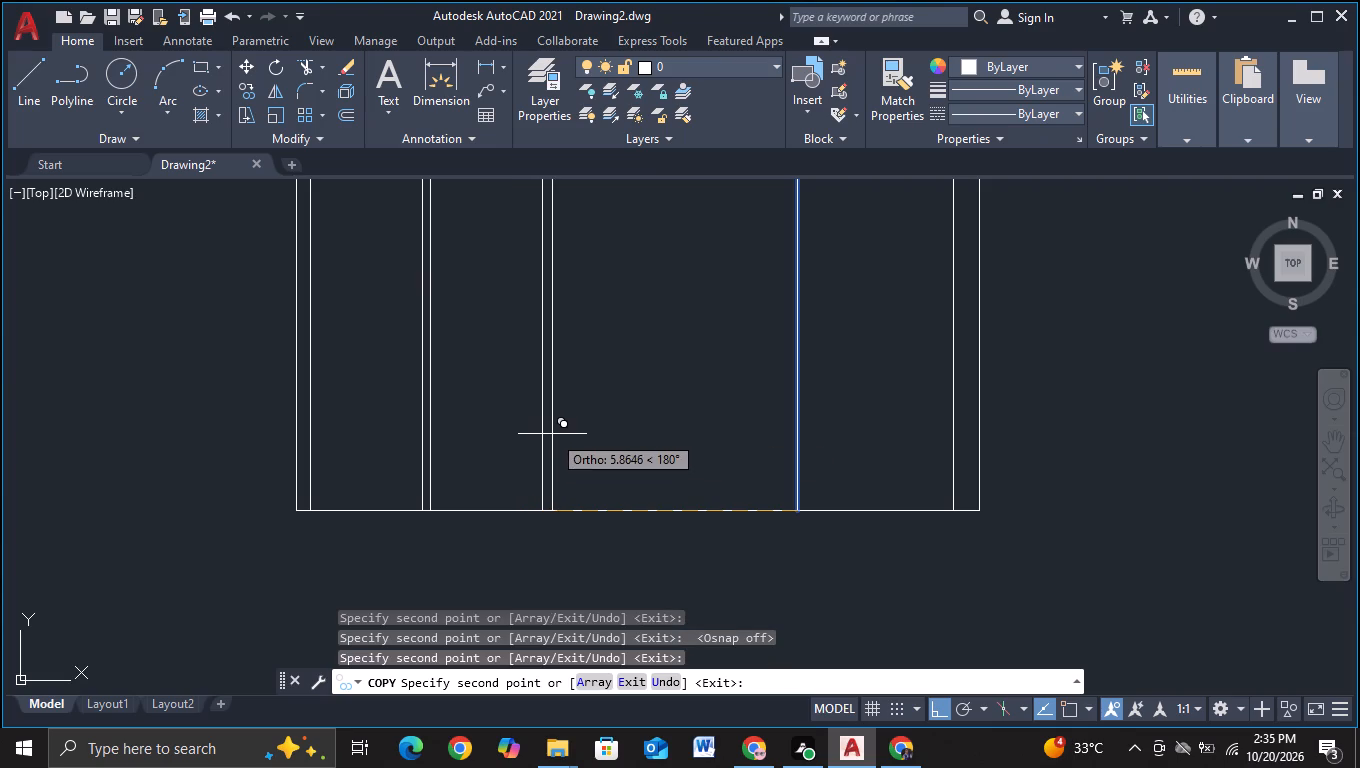
{"action": "left_click", "coordinate": [552, 434]}
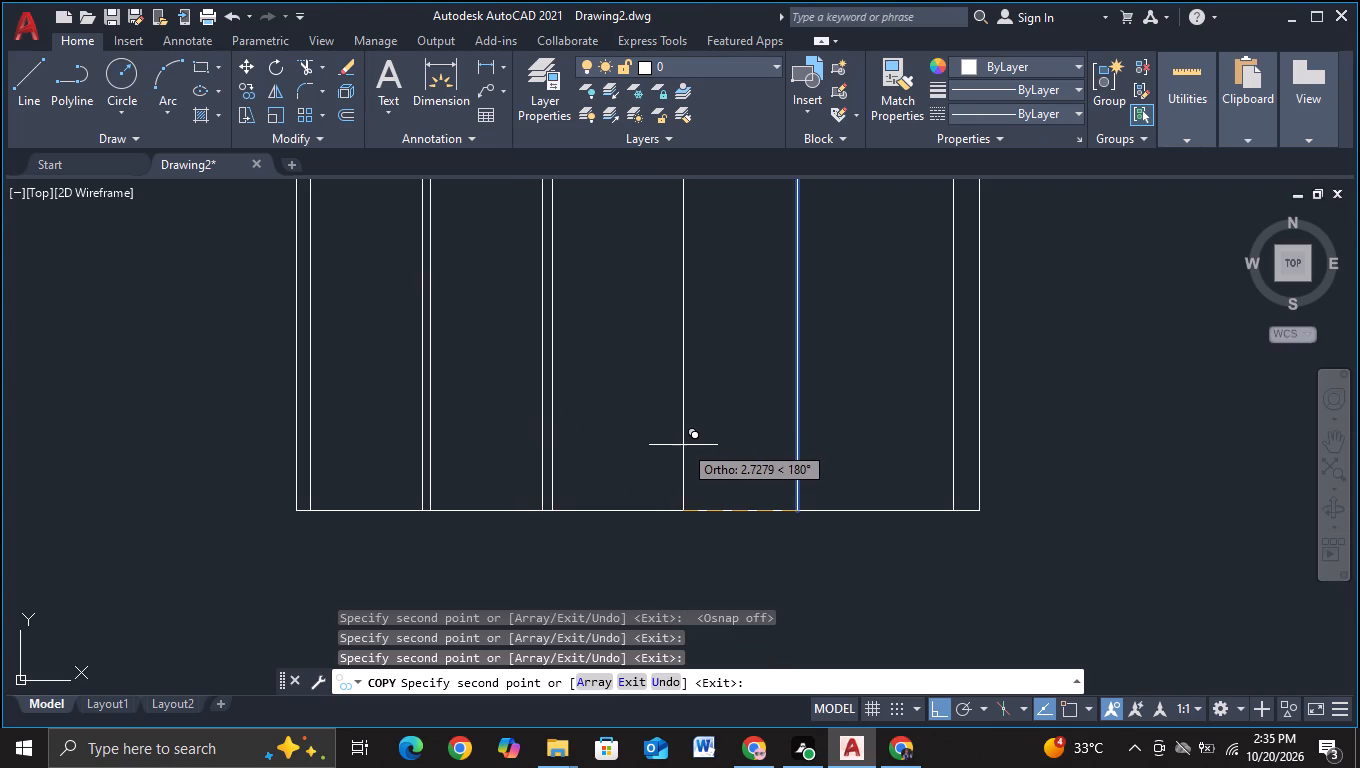
{"action": "left_click", "coordinate": [671, 448]}
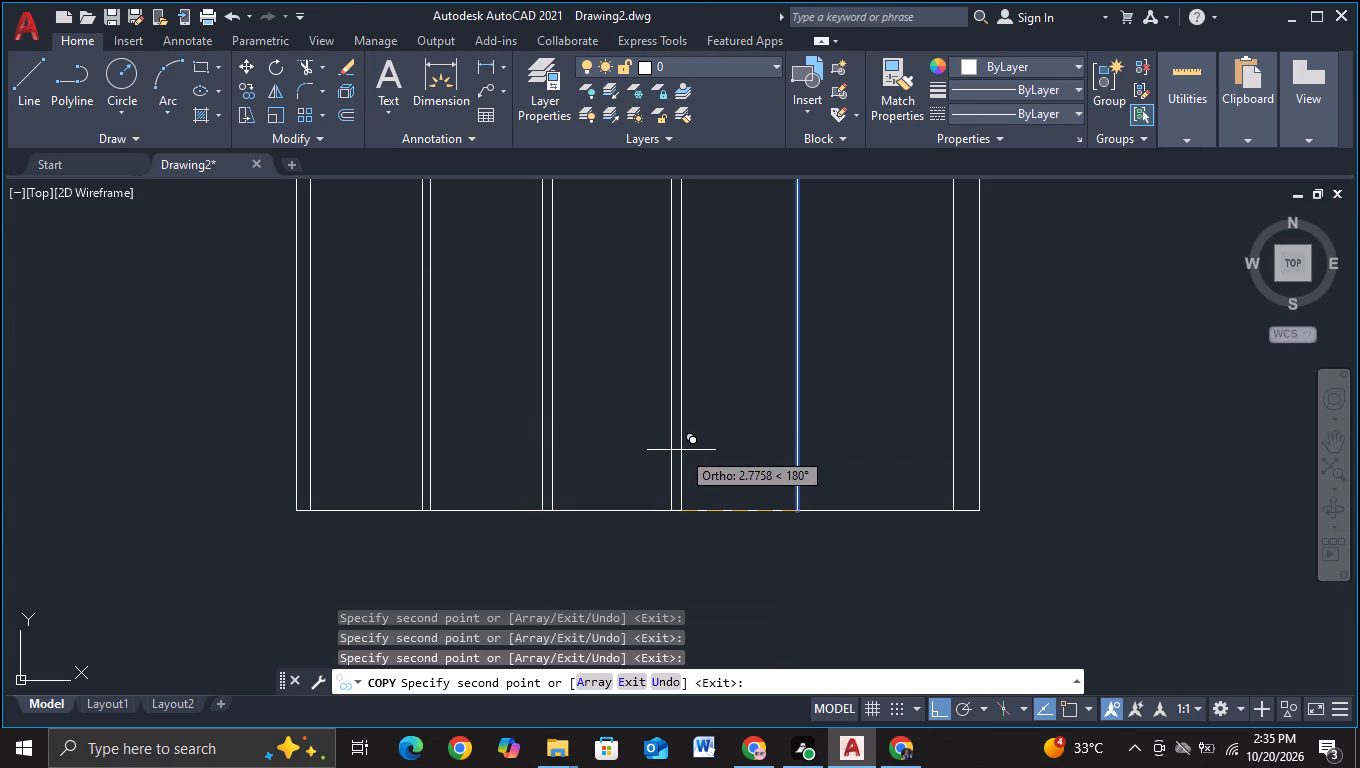
{"action": "left_click", "coordinate": [680, 451]}
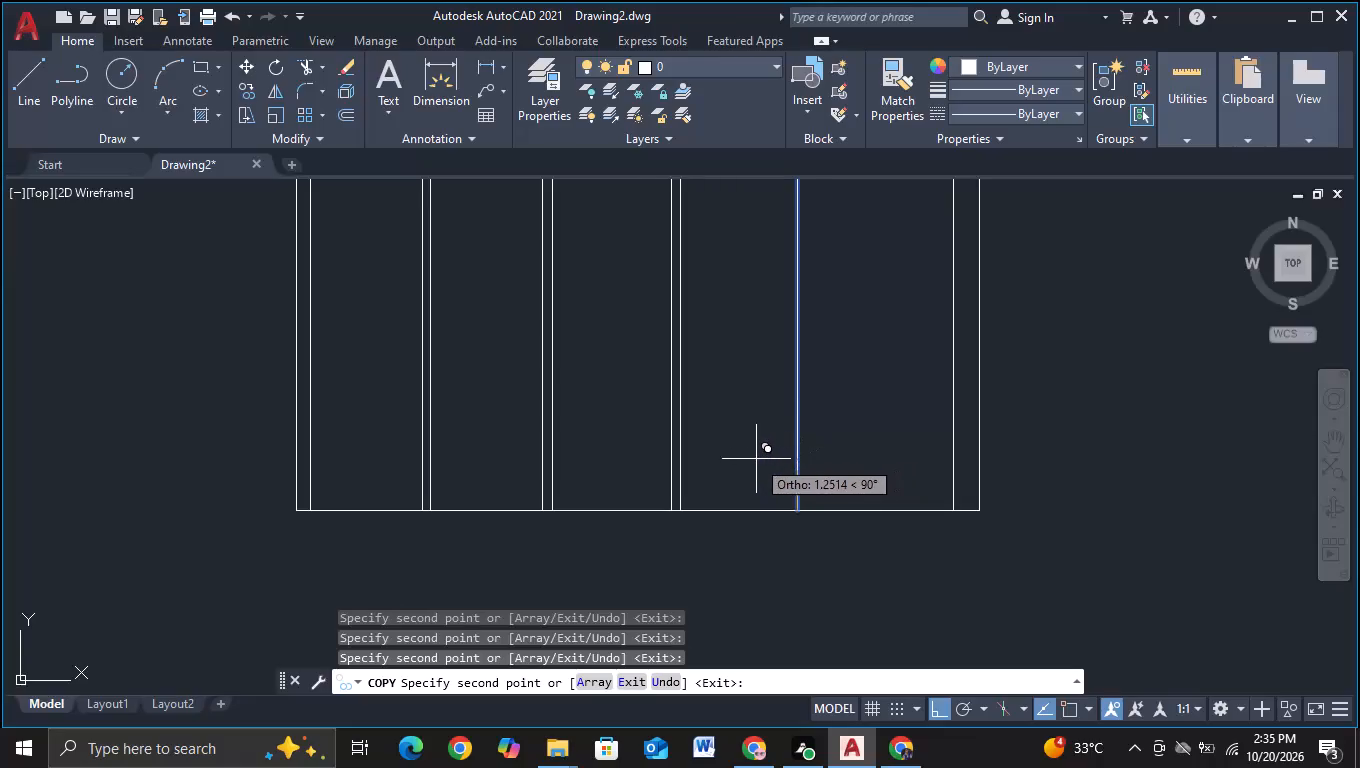
Place one more copy just left of the original divider to complete the fourth narrow post, and finish copying.
{"action": "middle_click_drag", "start_coordinate": [772, 463], "coordinate": [569, 546]}
{"action": "middle_click_drag", "start_coordinate": [566, 570], "coordinate": [594, 480]}
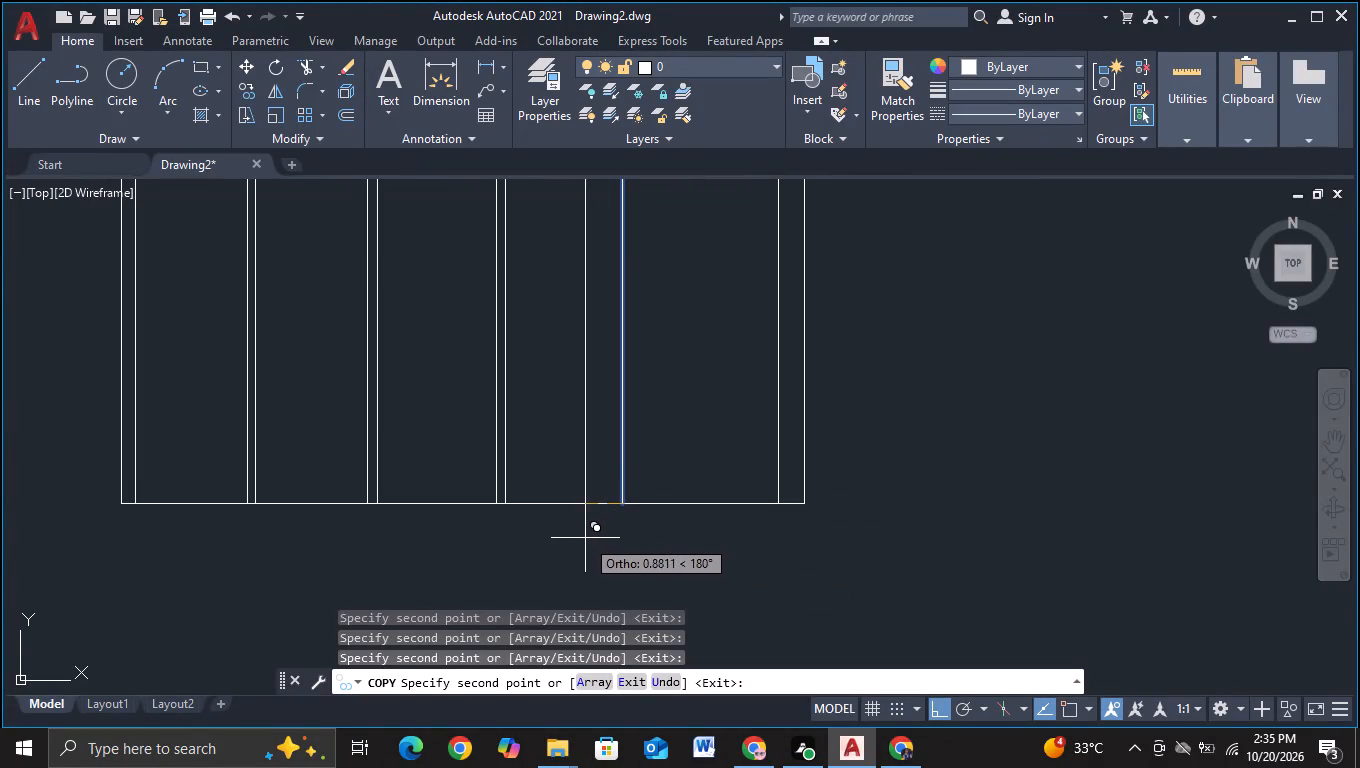
{"action": "scroll", "coordinate": [592, 538], "scroll_direction": "up", "scroll_amount": 3}
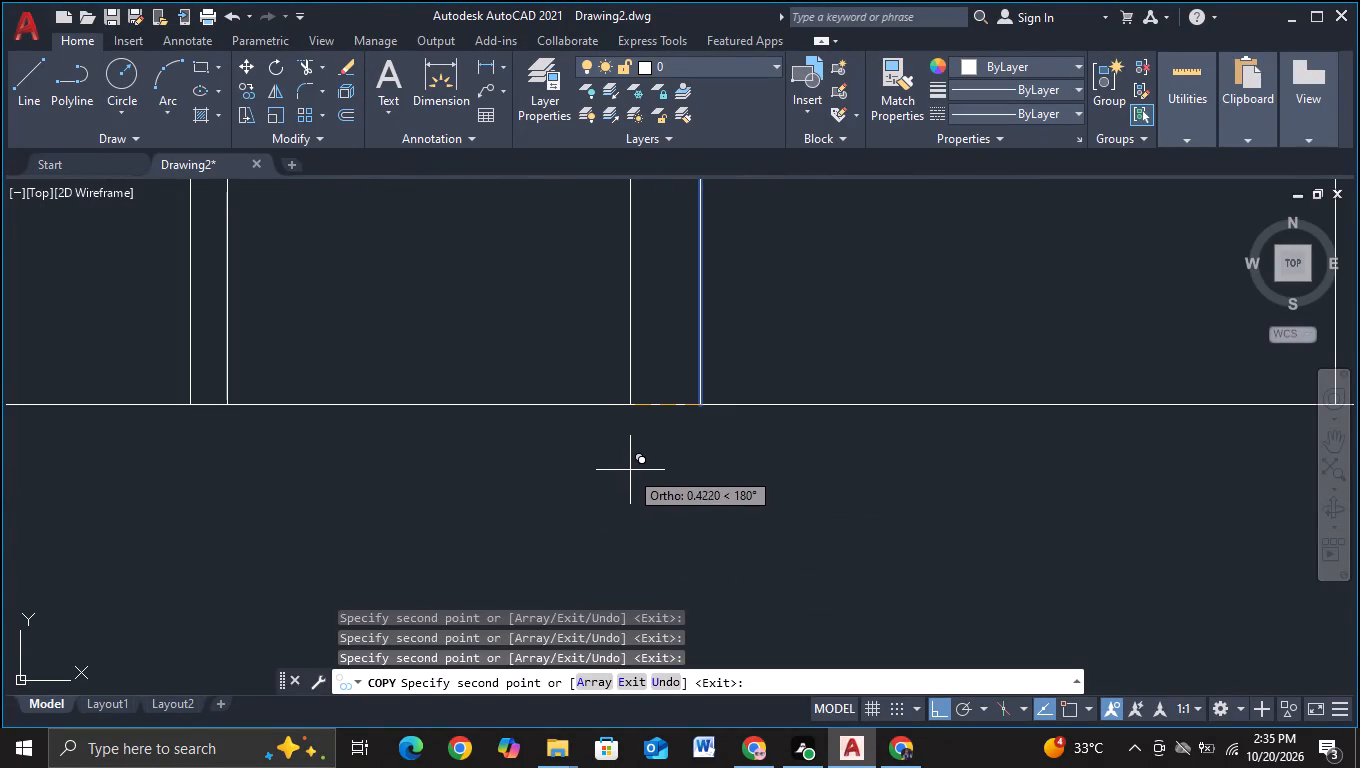
{"action": "left_click", "coordinate": [662, 430]}
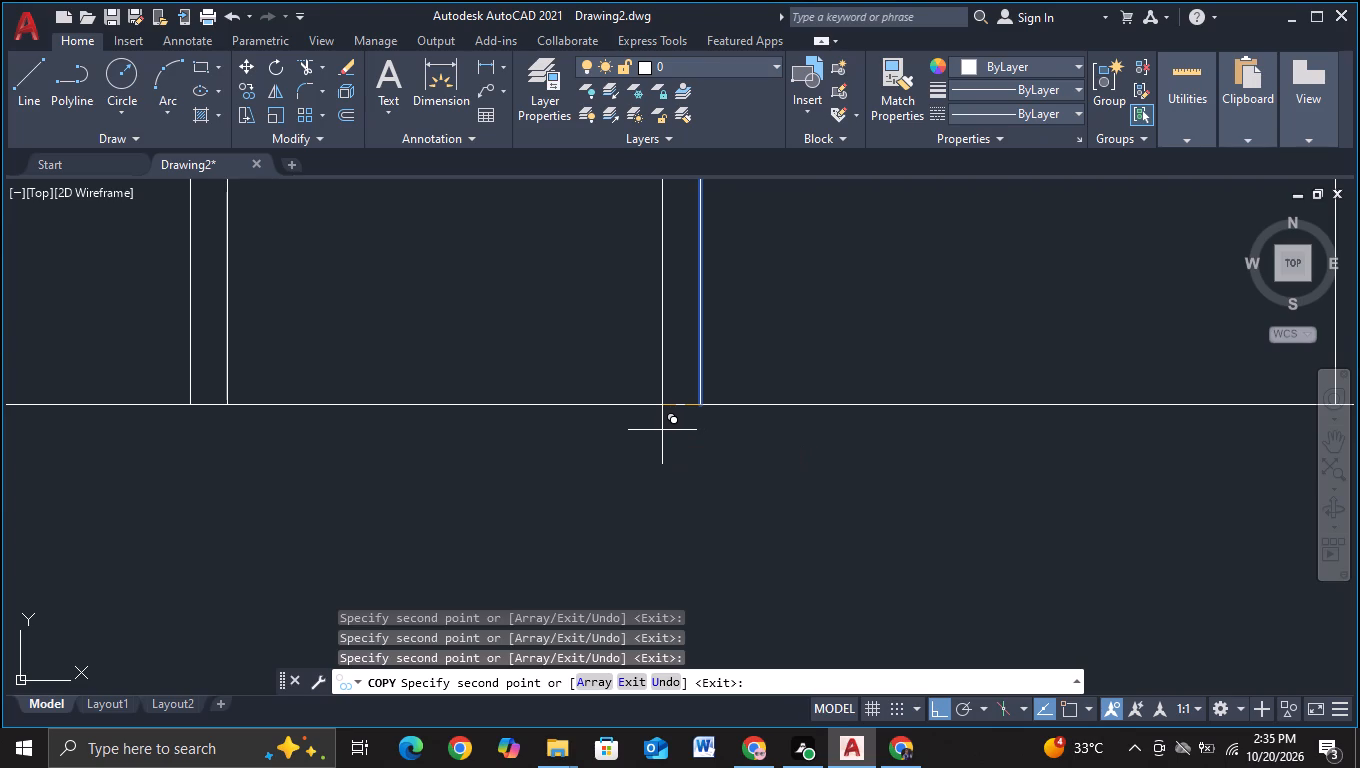
{"action": "scroll", "coordinate": [662, 430], "scroll_direction": "down", "scroll_amount": 3}
{"action": "middle_click_drag", "start_coordinate": [742, 484], "coordinate": [545, 541]}
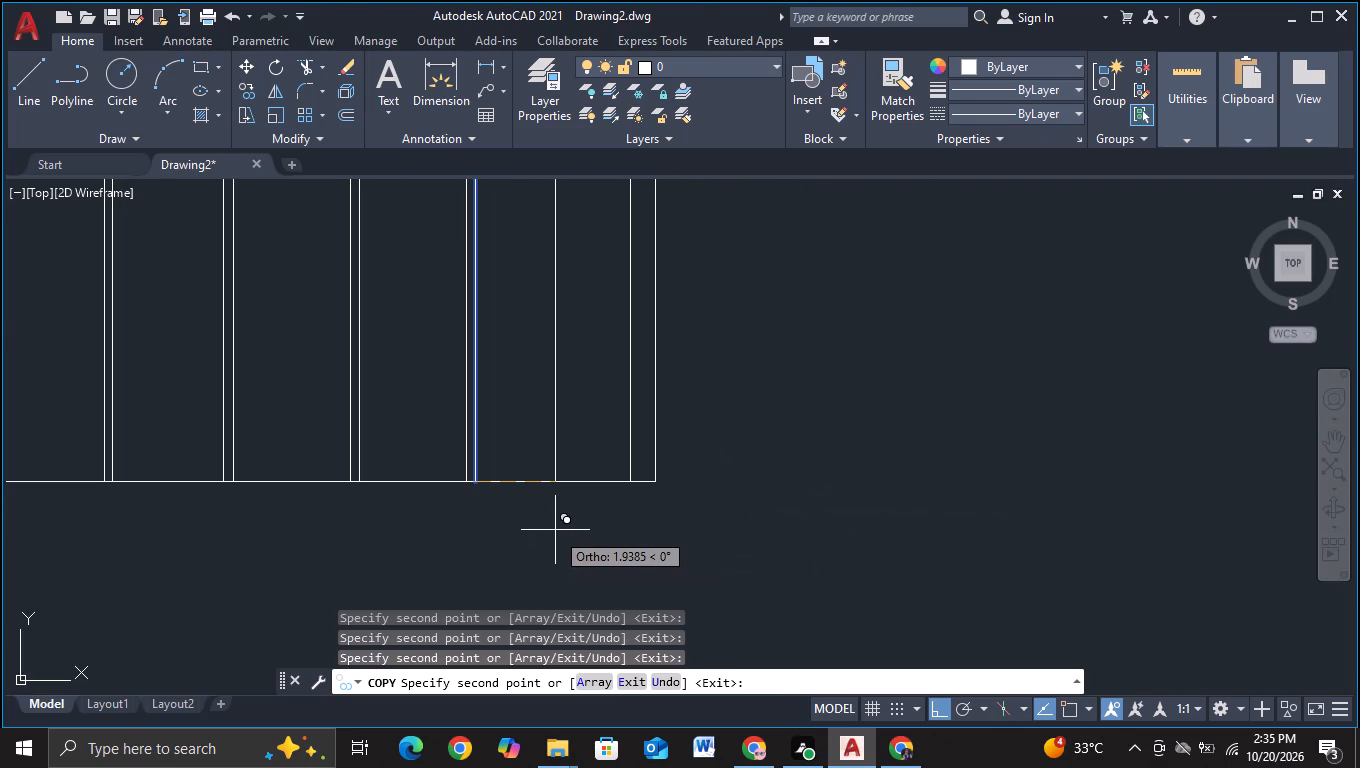
{"action": "scroll", "coordinate": [561, 526], "scroll_direction": "down", "scroll_amount": 2}
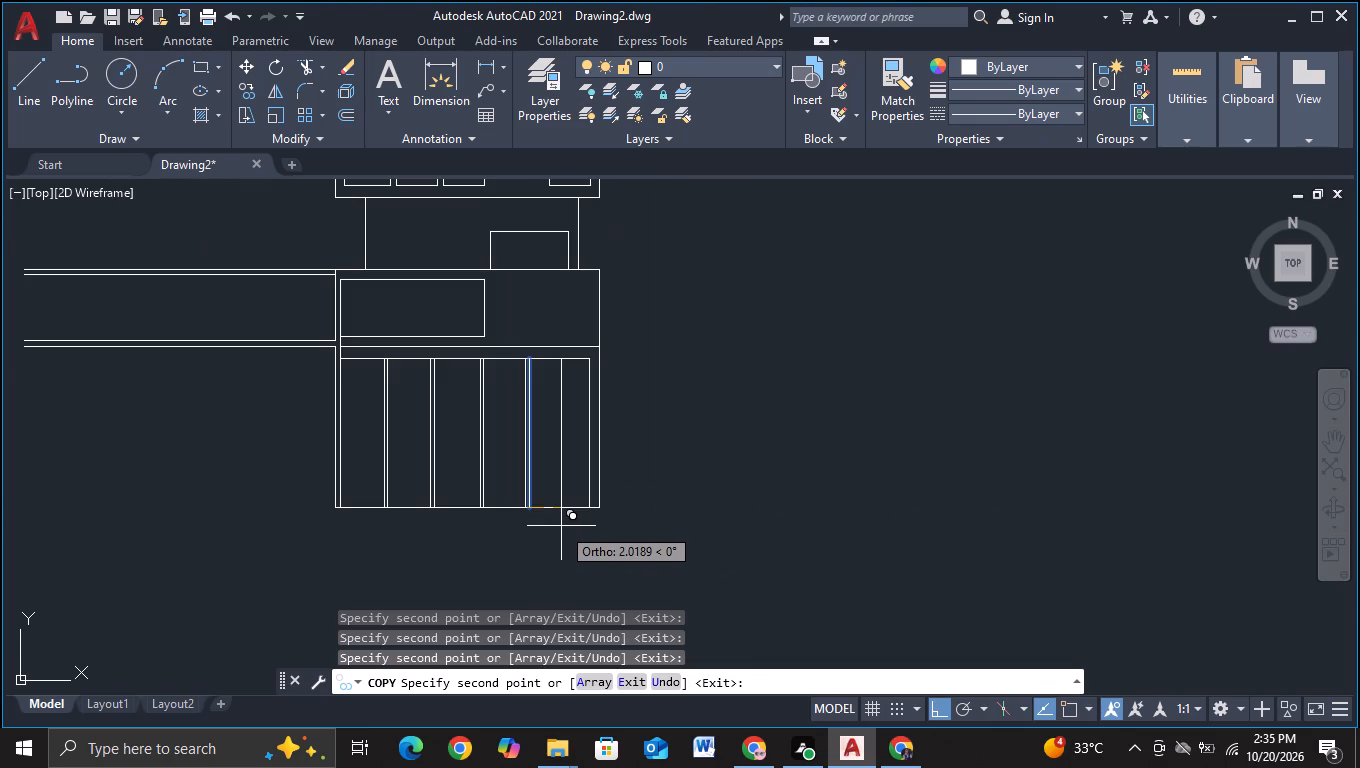
{"action": "scroll", "coordinate": [561, 526], "scroll_direction": "up", "scroll_amount": 2}
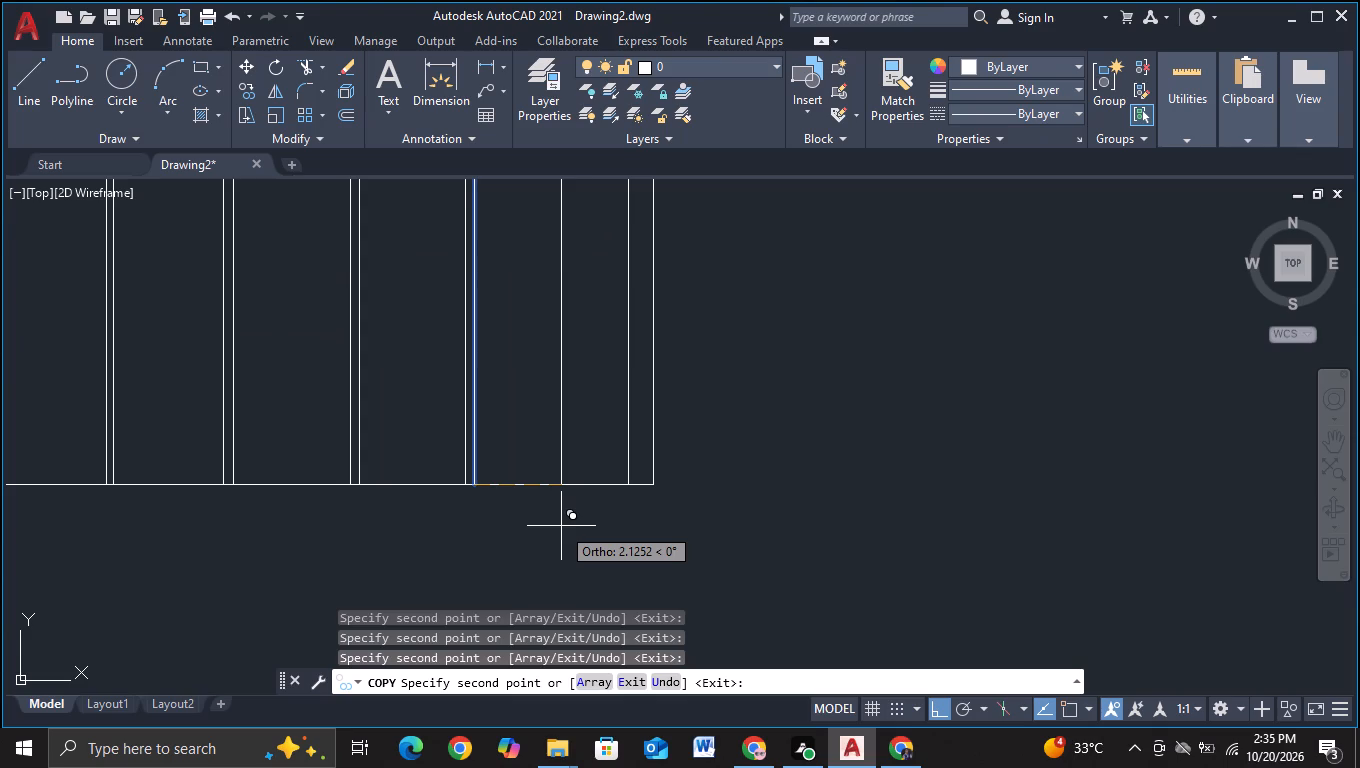
{"action": "key", "text": "Escape"}
Trim the lower frame's inner top edge between the paired lines of the first, second and fourth narrow posts.
{"action": "scroll", "coordinate": [561, 526], "scroll_direction": "down", "scroll_amount": 2}
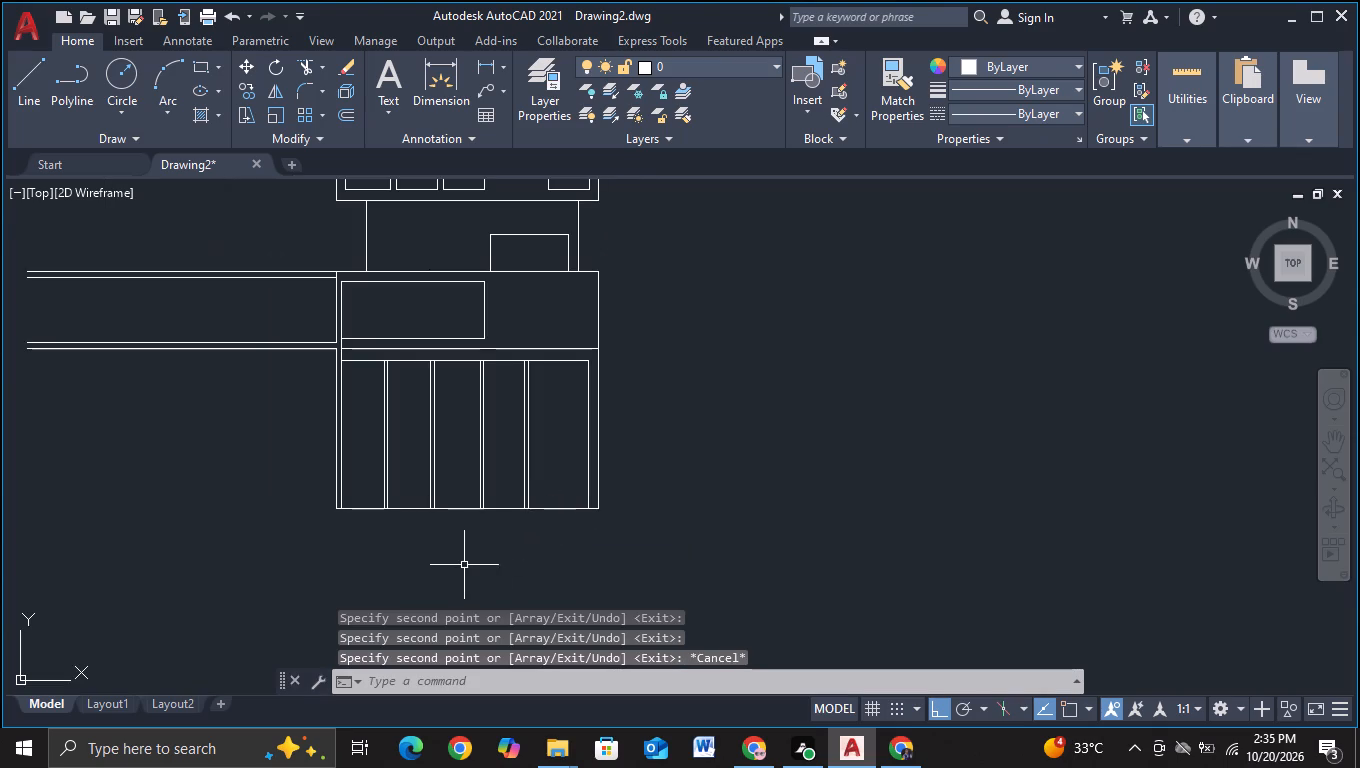
{"action": "middle_click_drag", "start_coordinate": [457, 558], "coordinate": [598, 559]}
{"action": "scroll", "coordinate": [579, 554], "scroll_direction": "up", "scroll_amount": 2}
{"action": "middle_click_drag", "start_coordinate": [537, 342], "coordinate": [516, 553]}
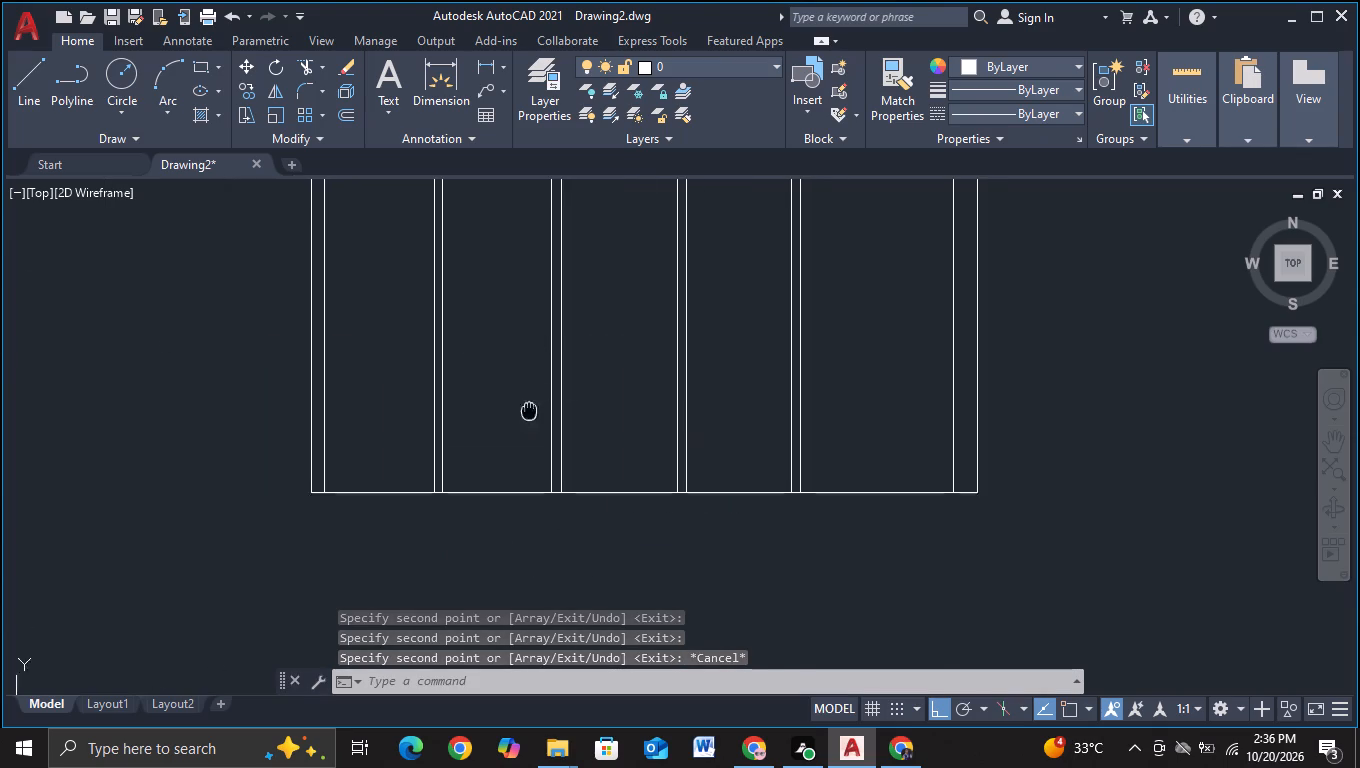
{"action": "middle_click_drag", "start_coordinate": [516, 553], "coordinate": [516, 573]}
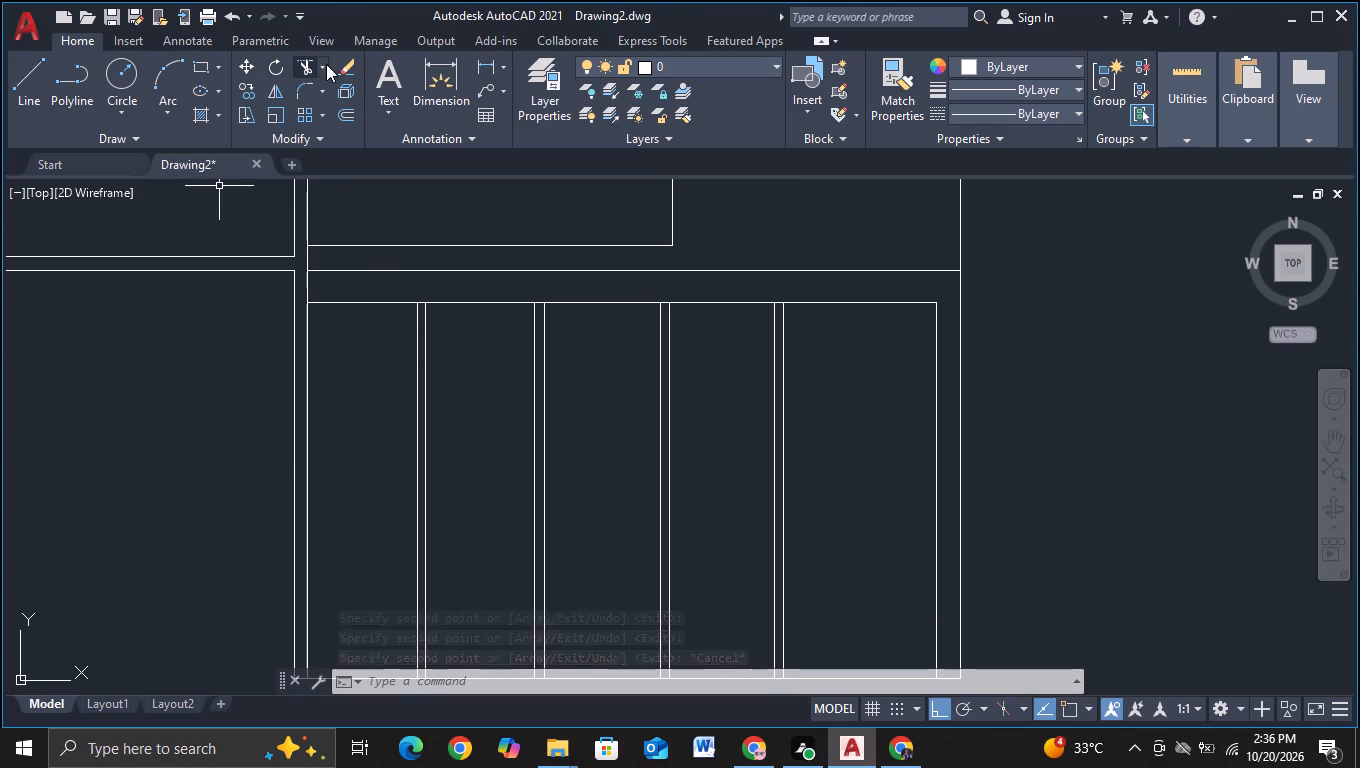
{"action": "left_click", "coordinate": [303, 66]}
{"action": "scroll", "coordinate": [444, 317], "scroll_direction": "up", "scroll_amount": 2}
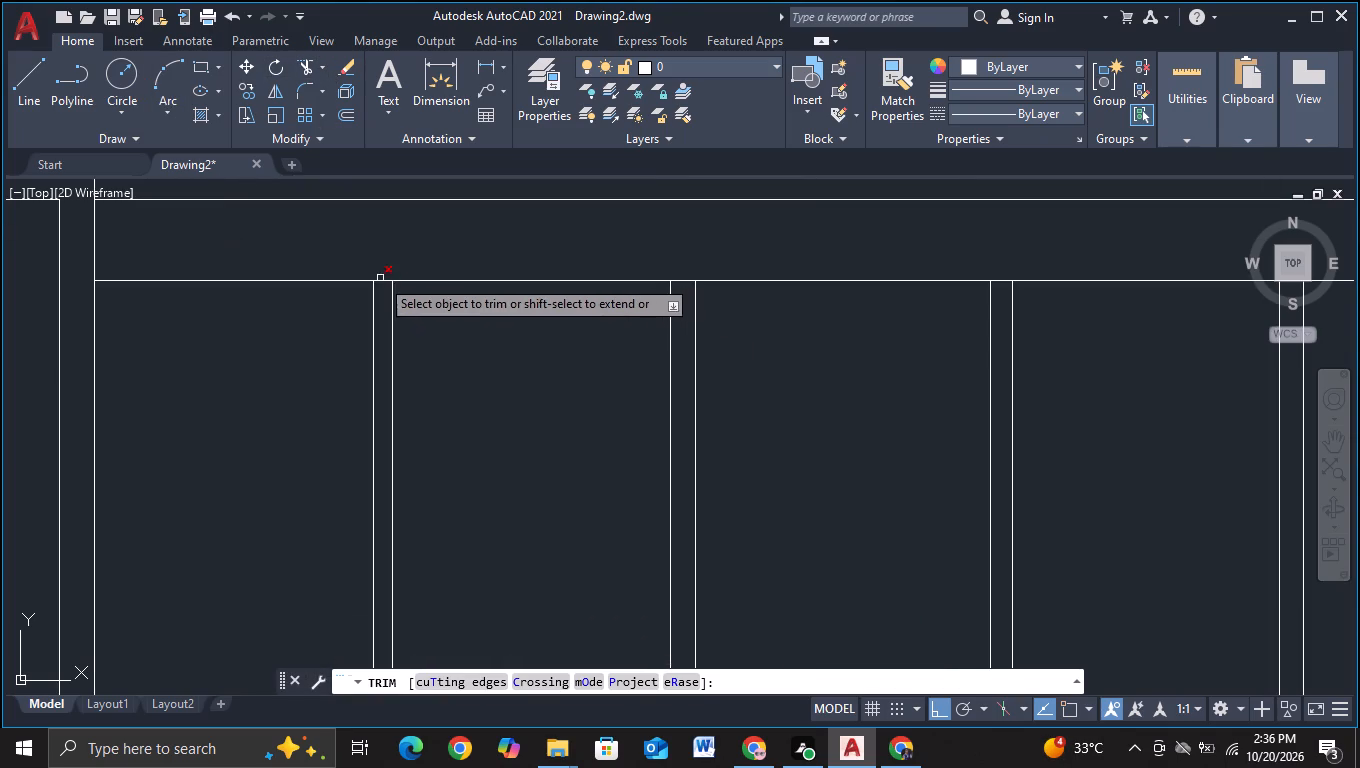
{"action": "left_click", "coordinate": [380, 278]}
{"action": "left_click", "coordinate": [676, 282]}
{"action": "middle_click_drag", "start_coordinate": [876, 378], "coordinate": [689, 398]}
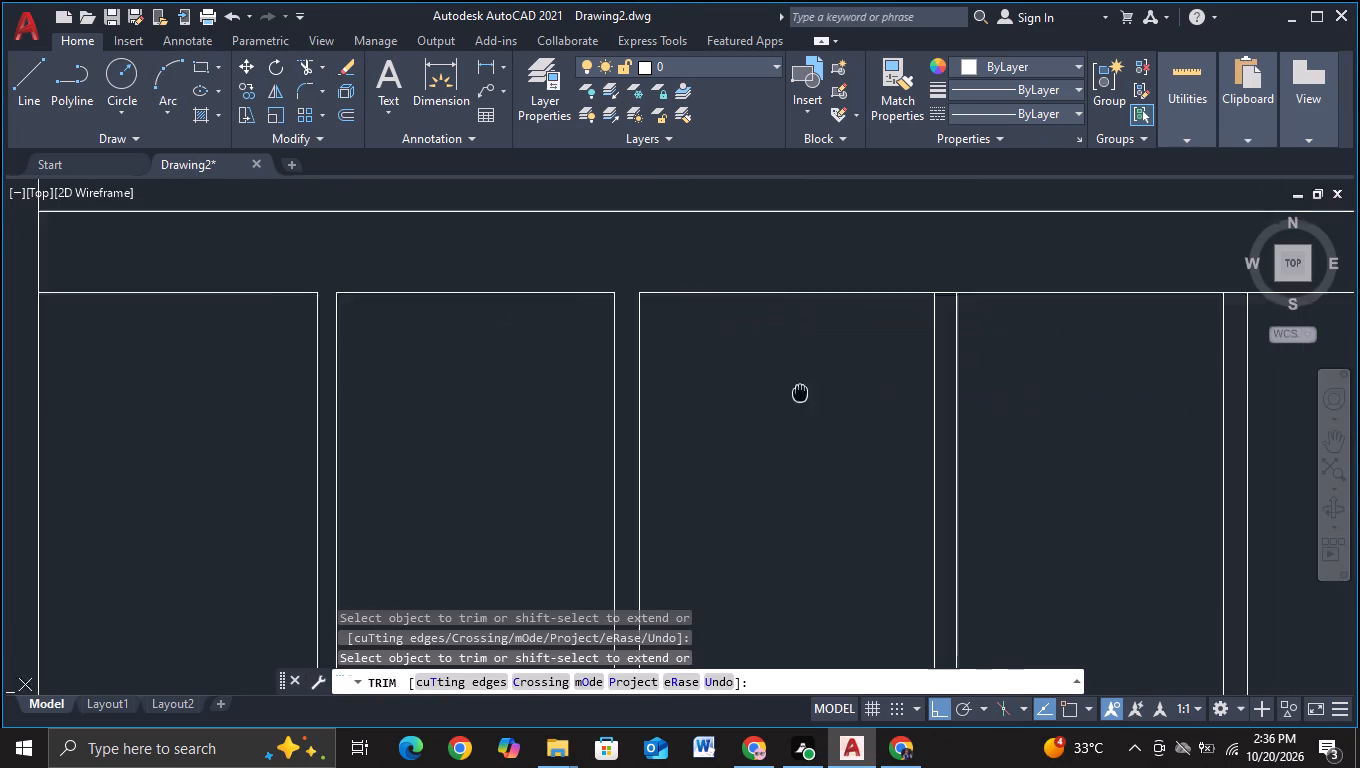
{"action": "middle_click_drag", "start_coordinate": [689, 398], "coordinate": [243, 409]}
{"action": "left_click", "coordinate": [658, 312]}
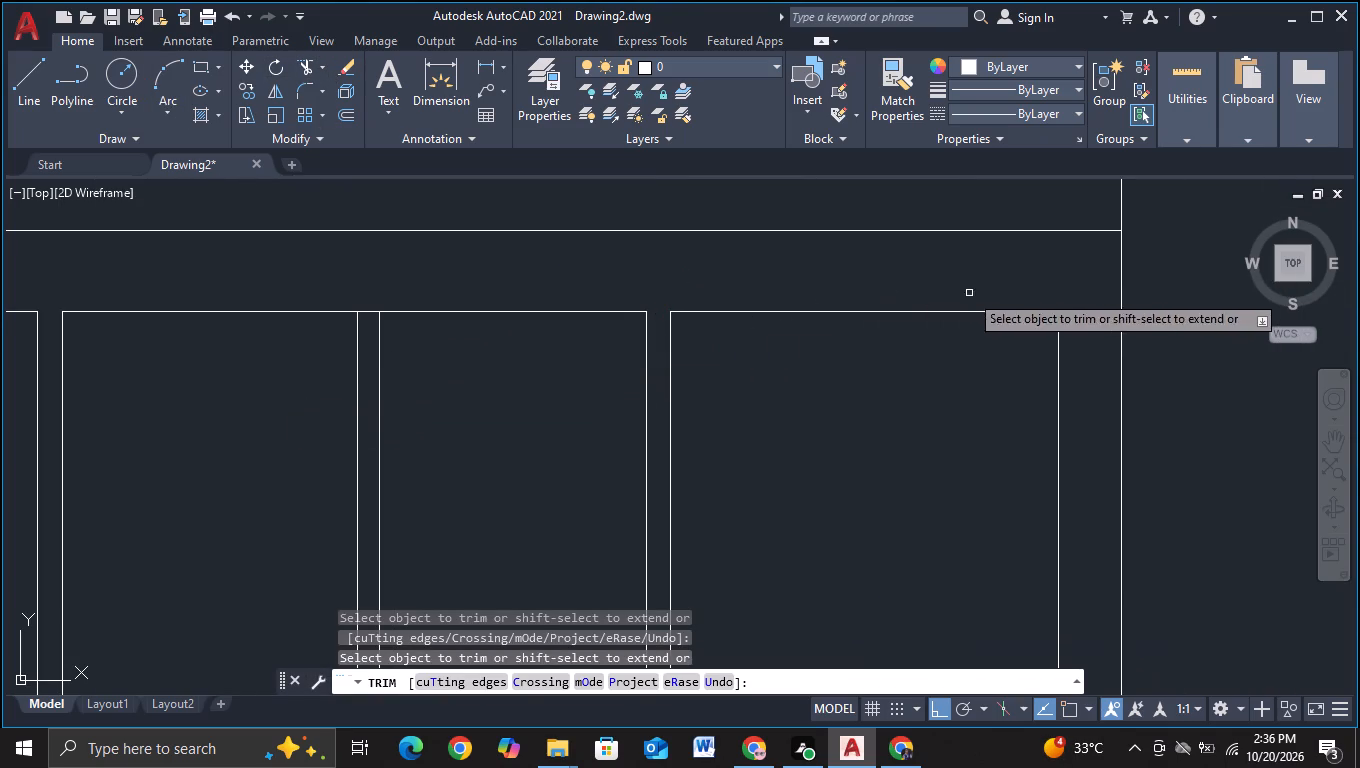
{"action": "scroll", "coordinate": [772, 454], "scroll_direction": "down", "scroll_amount": 2}
{"action": "middle_click_drag", "start_coordinate": [769, 498], "coordinate": [780, 294]}
{"action": "middle_click_drag", "start_coordinate": [768, 394], "coordinate": [758, 318]}
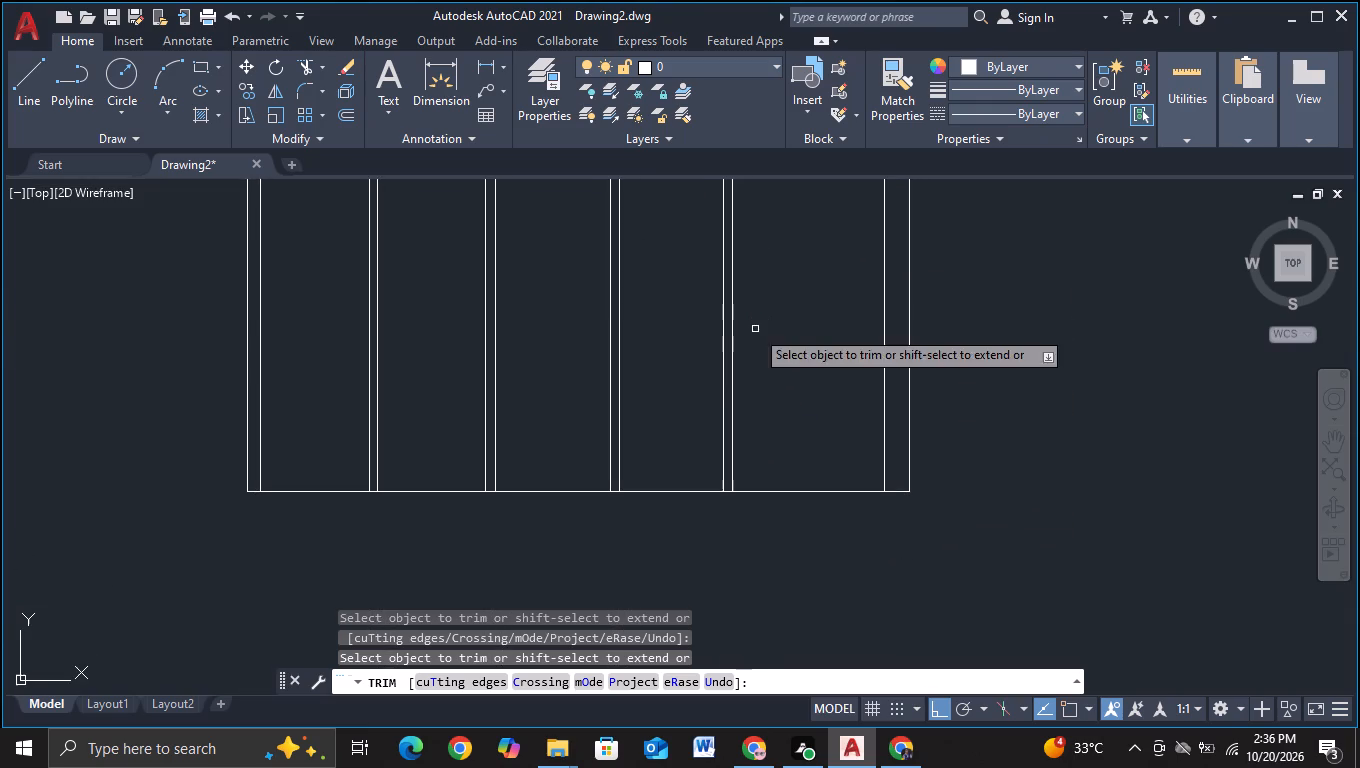
{"action": "key", "text": "Escape"}
Draw a horizontal line just below the inner top edge, from the first panel across the posts to beyond the frame's right side.
{"action": "left_click", "coordinate": [21, 85]}
{"action": "middle_click_drag", "start_coordinate": [118, 278], "coordinate": [115, 547]}
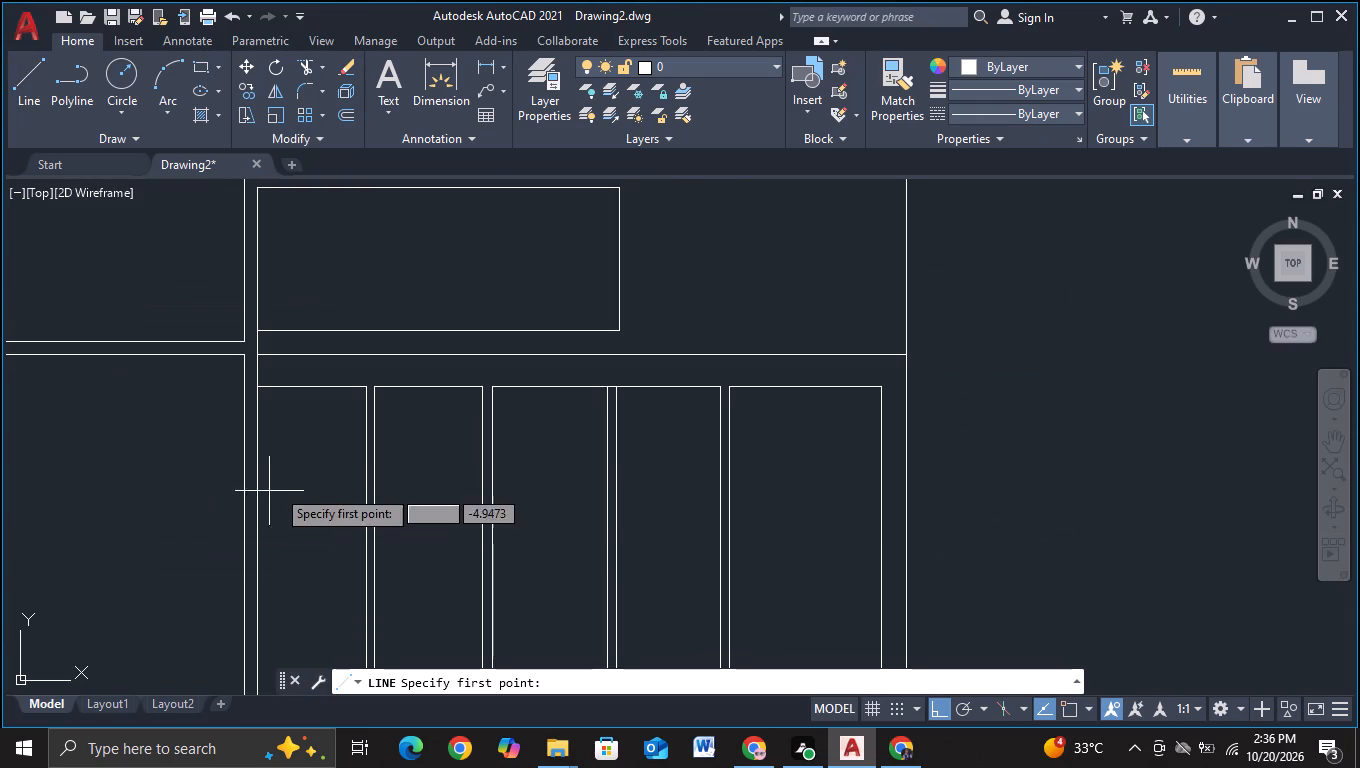
{"action": "scroll", "coordinate": [332, 446], "scroll_direction": "up", "scroll_amount": 1}
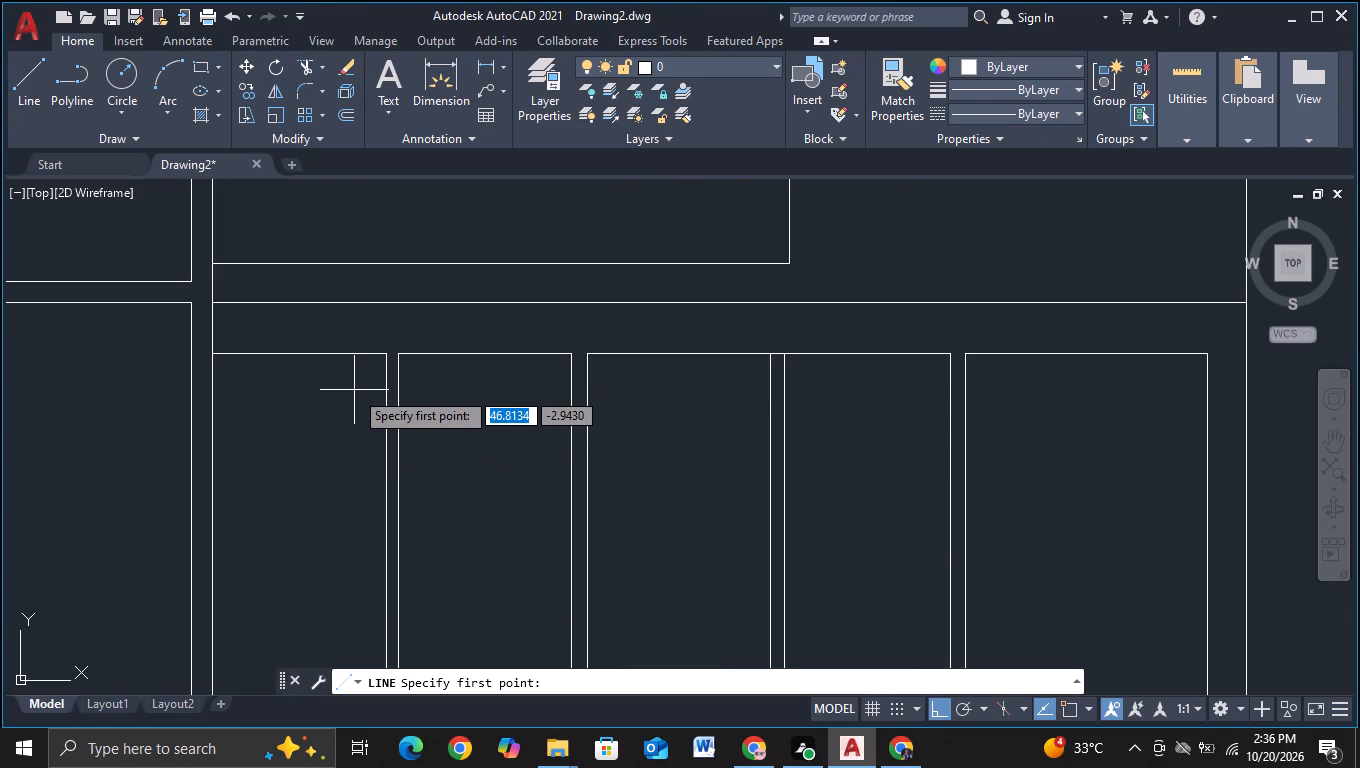
{"action": "middle_click_drag", "start_coordinate": [354, 390], "coordinate": [314, 387]}
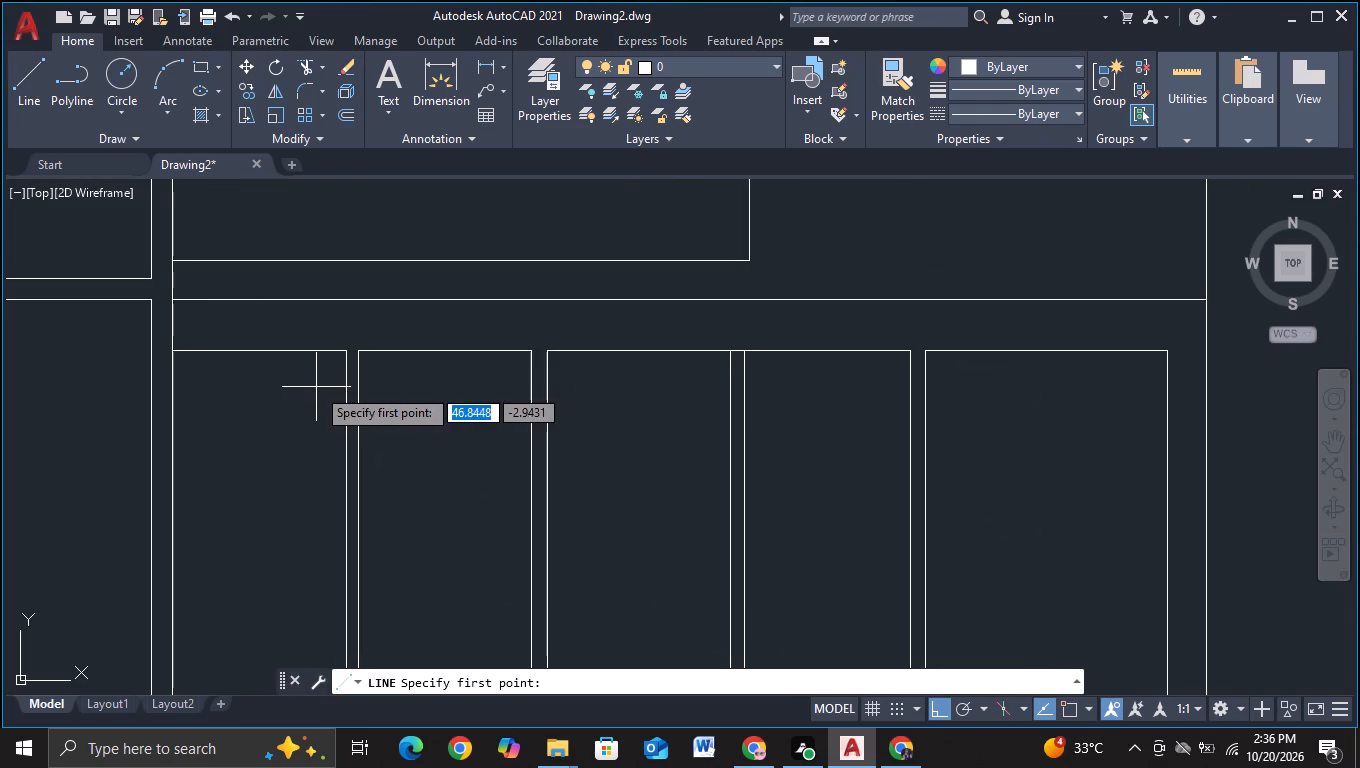
{"action": "left_click", "coordinate": [317, 372]}
{"action": "middle_click_drag", "start_coordinate": [606, 367], "coordinate": [0, 373]}
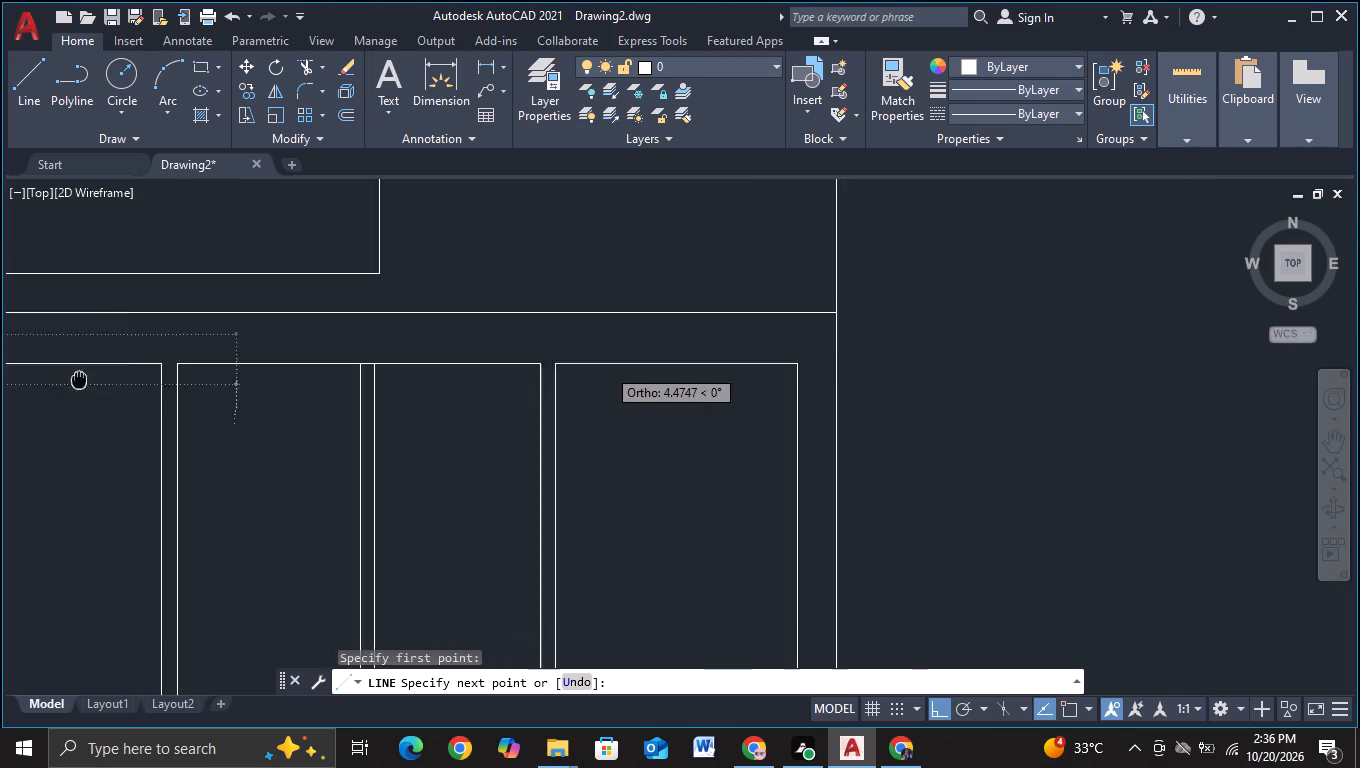
{"action": "middle_click_drag", "start_coordinate": [0, 373], "coordinate": [0, 359]}
{"action": "left_click", "coordinate": [793, 380]}
{"action": "key", "text": "Escape"}
Draw a second horizontal line lower down across the posts, from the first panel to beyond the frame's right side.
{"action": "middle_click_drag", "start_coordinate": [244, 433], "coordinate": [786, 302]}
{"action": "left_click", "coordinate": [30, 80]}
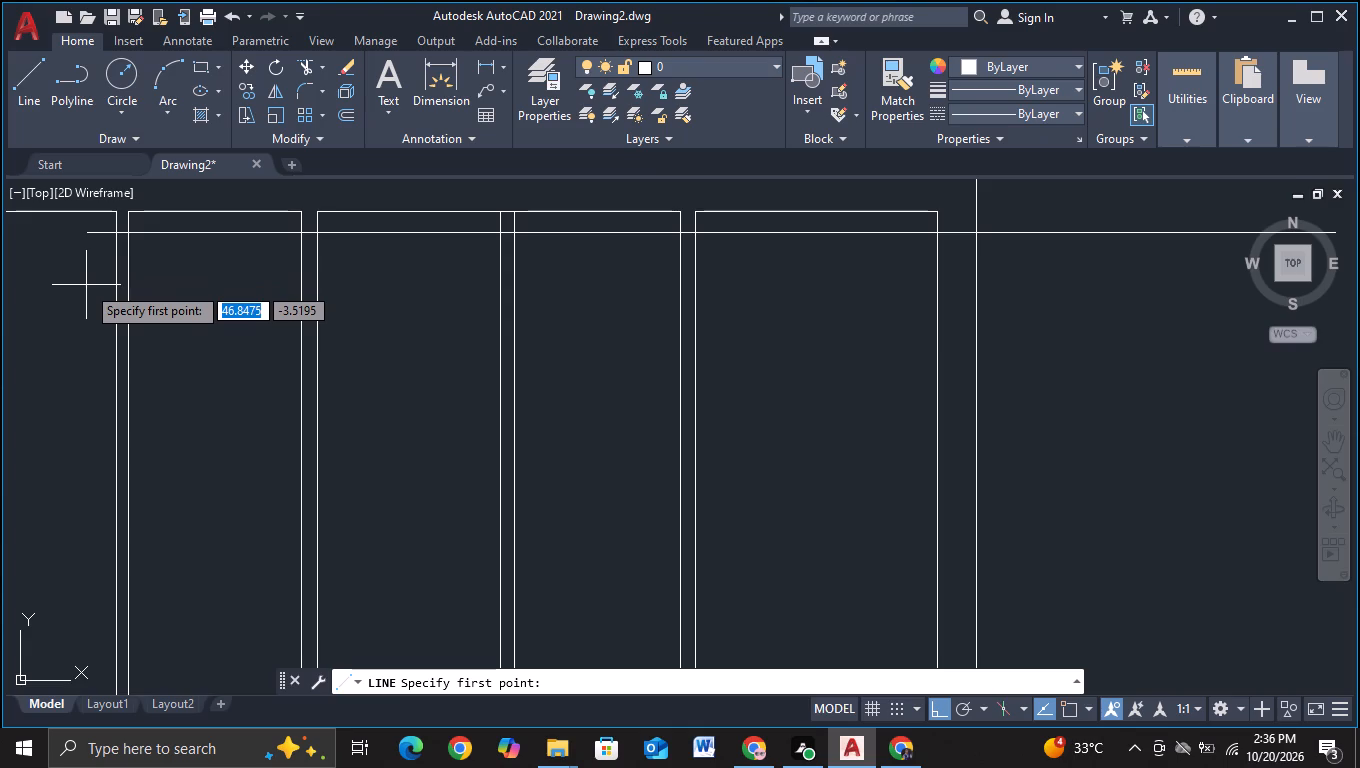
{"action": "middle_click_drag", "start_coordinate": [51, 434], "coordinate": [96, 373]}
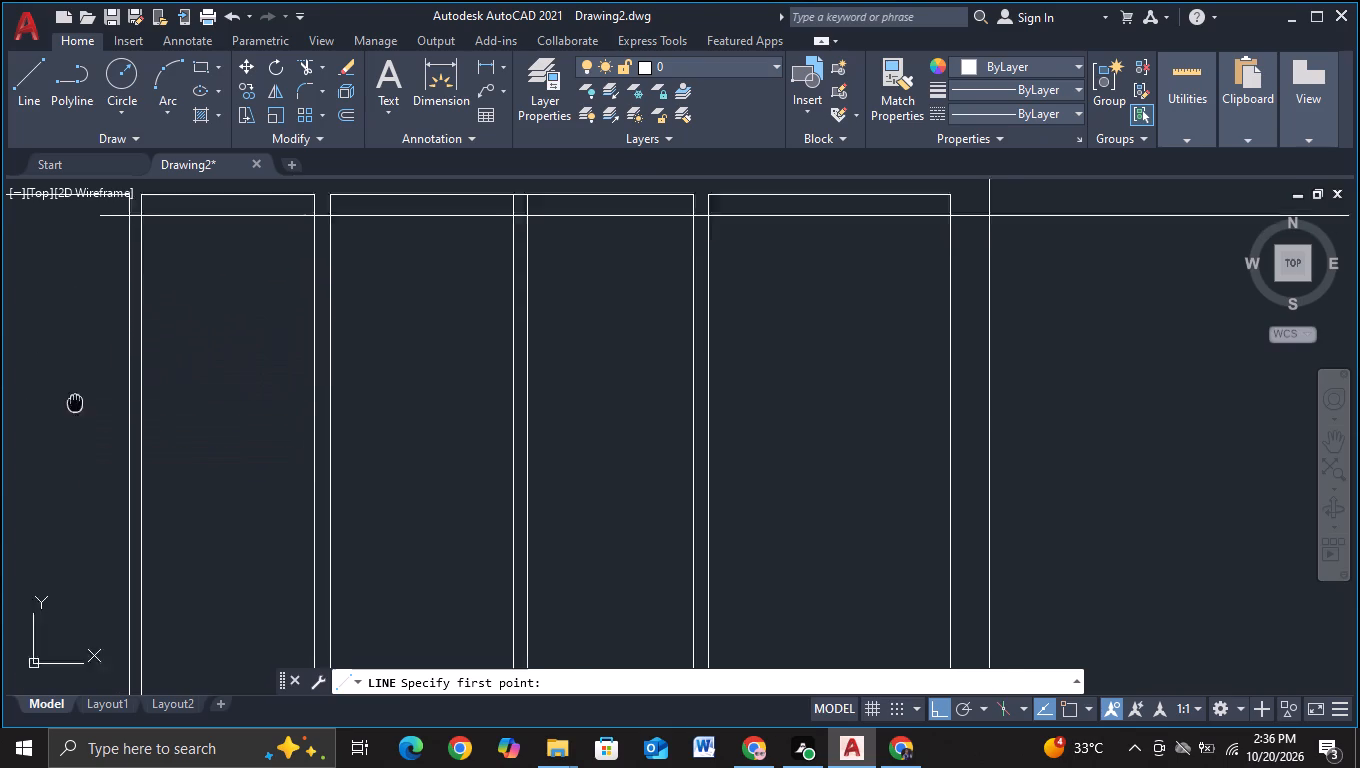
{"action": "middle_click_drag", "start_coordinate": [96, 373], "coordinate": [111, 349]}
{"action": "left_click", "coordinate": [121, 352]}
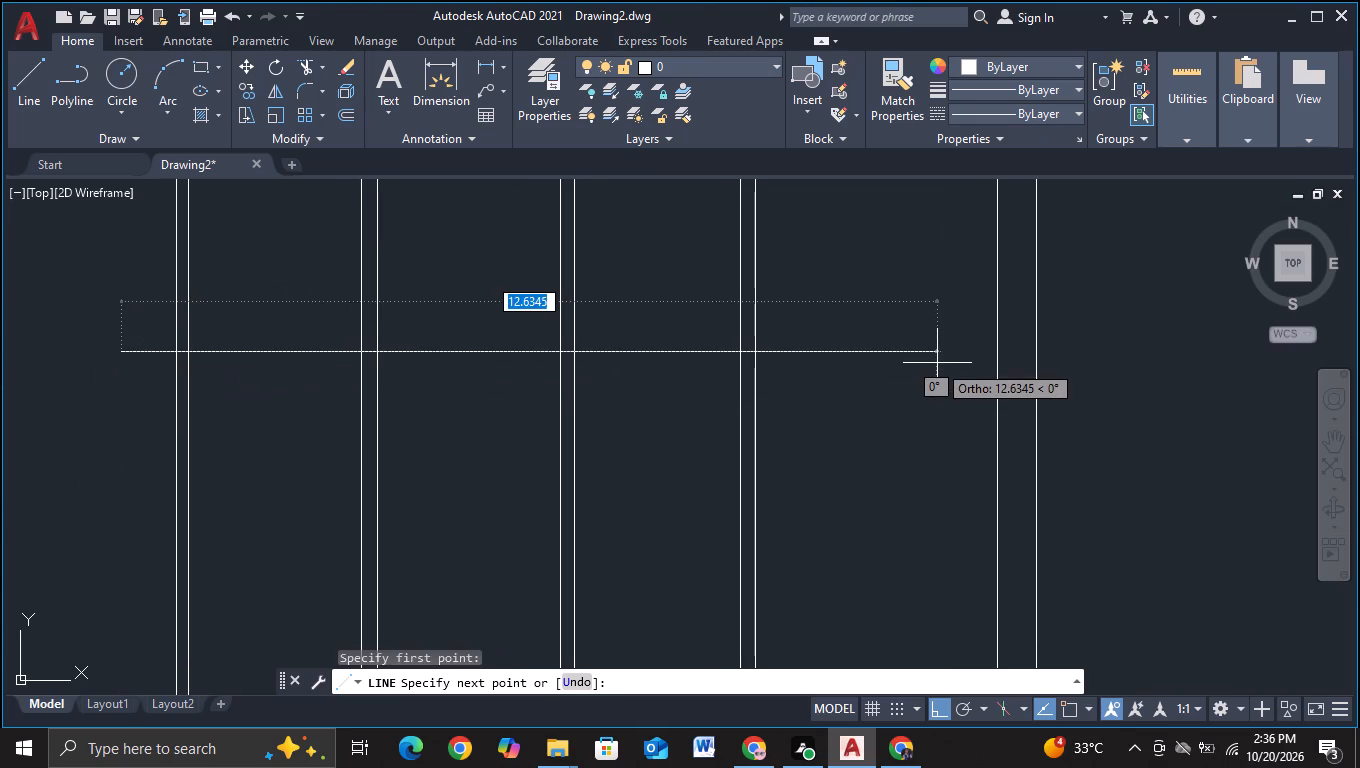
{"action": "scroll", "coordinate": [937, 363], "scroll_direction": "down", "scroll_amount": 2}
{"action": "middle_click_drag", "start_coordinate": [937, 363], "coordinate": [407, 381]}
{"action": "left_click", "coordinate": [522, 373]}
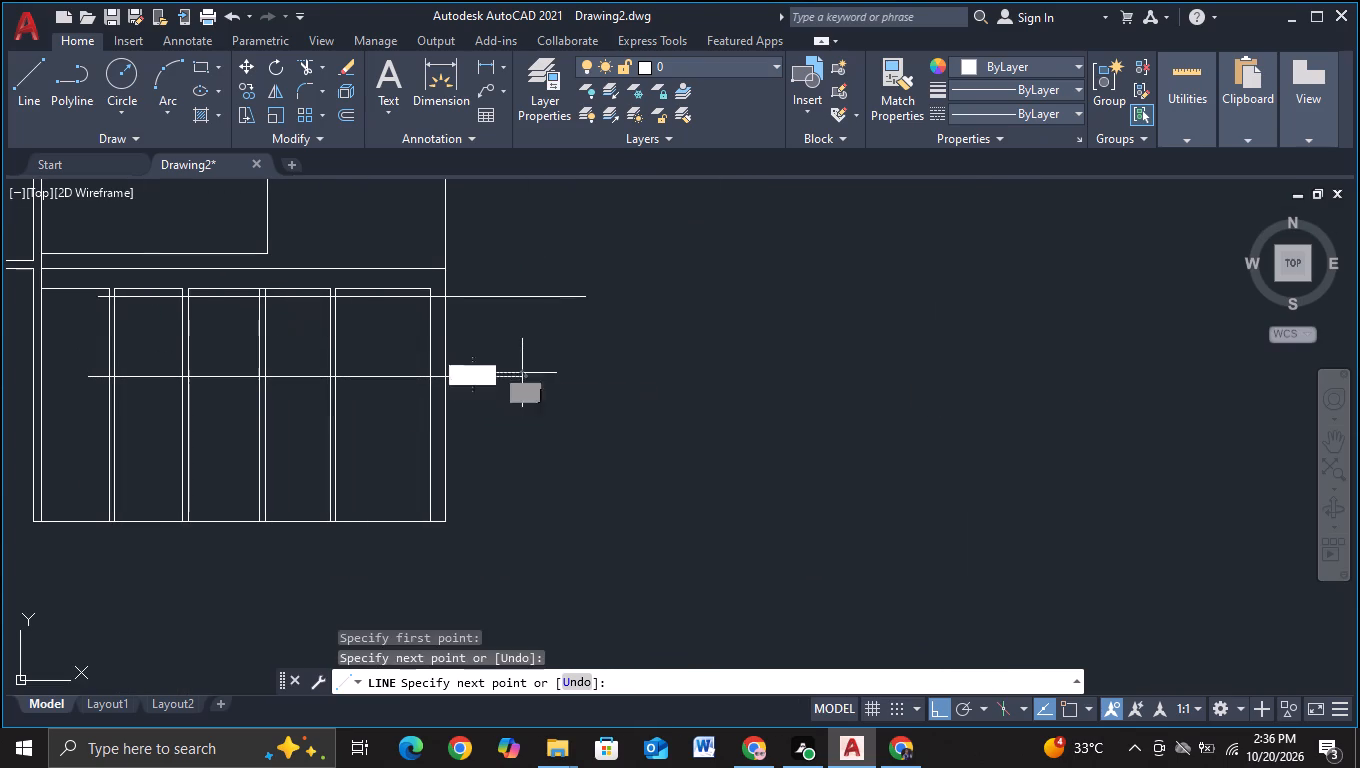
{"action": "key", "text": "Escape"}
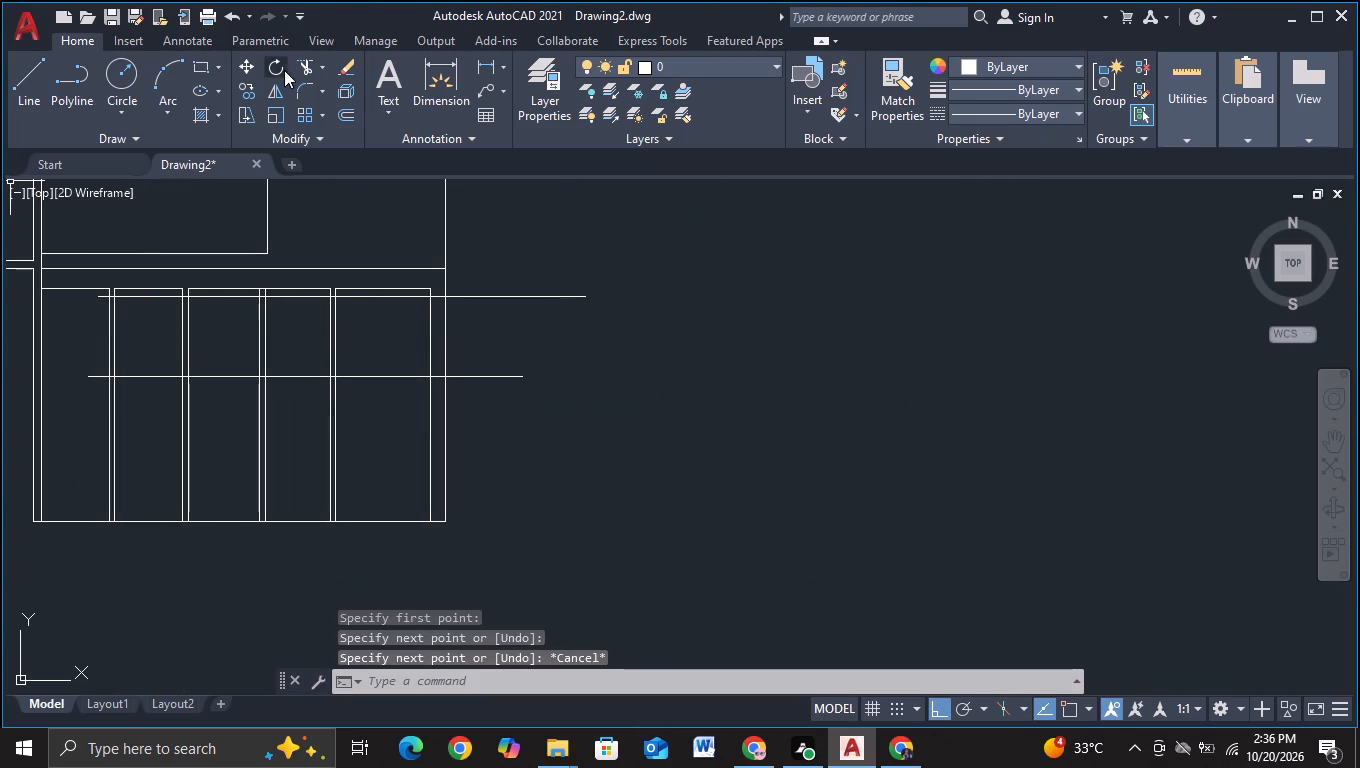
Copy the lower horizontal line about 0.95 units downward to form a closely spaced pair.
{"action": "left_click", "coordinate": [302, 70]}
{"action": "key", "text": "Escape"}
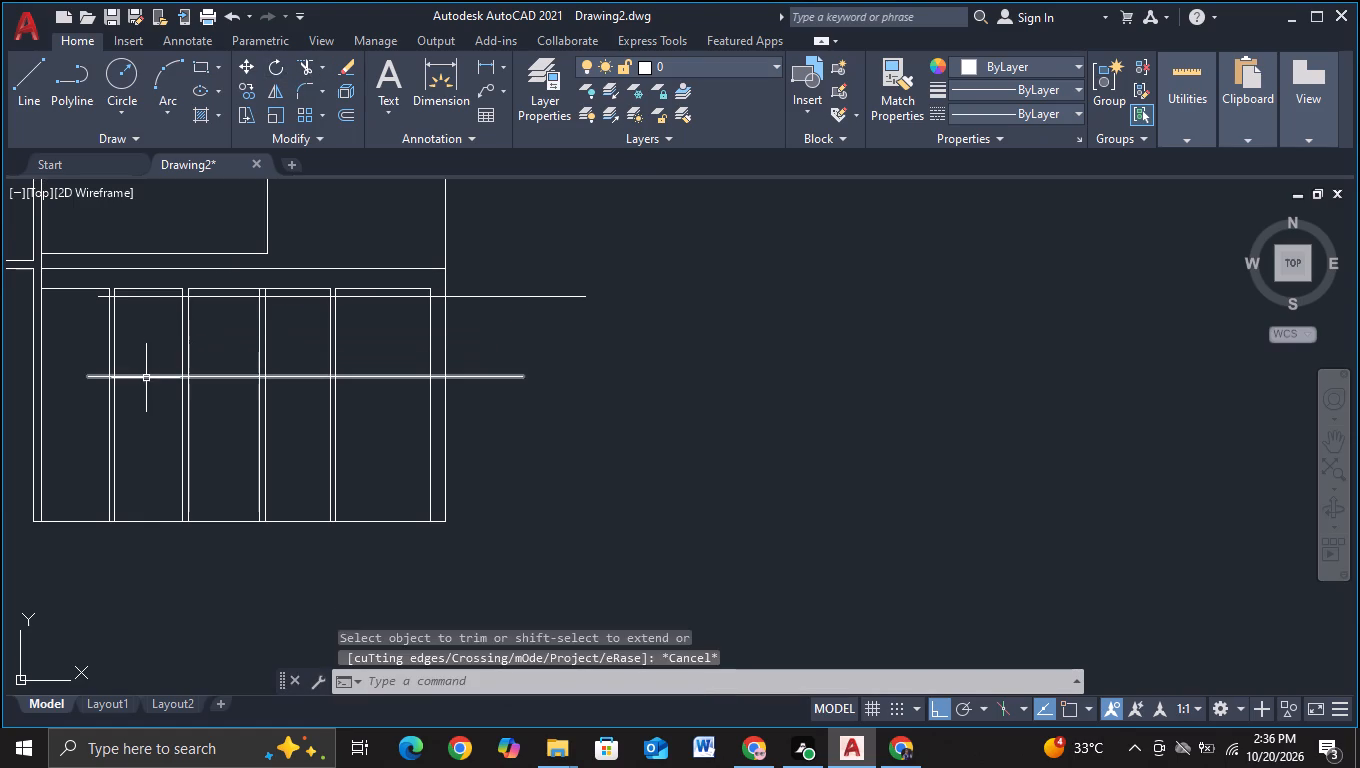
{"action": "left_click", "coordinate": [141, 378]}
{"action": "key", "text": "c"}
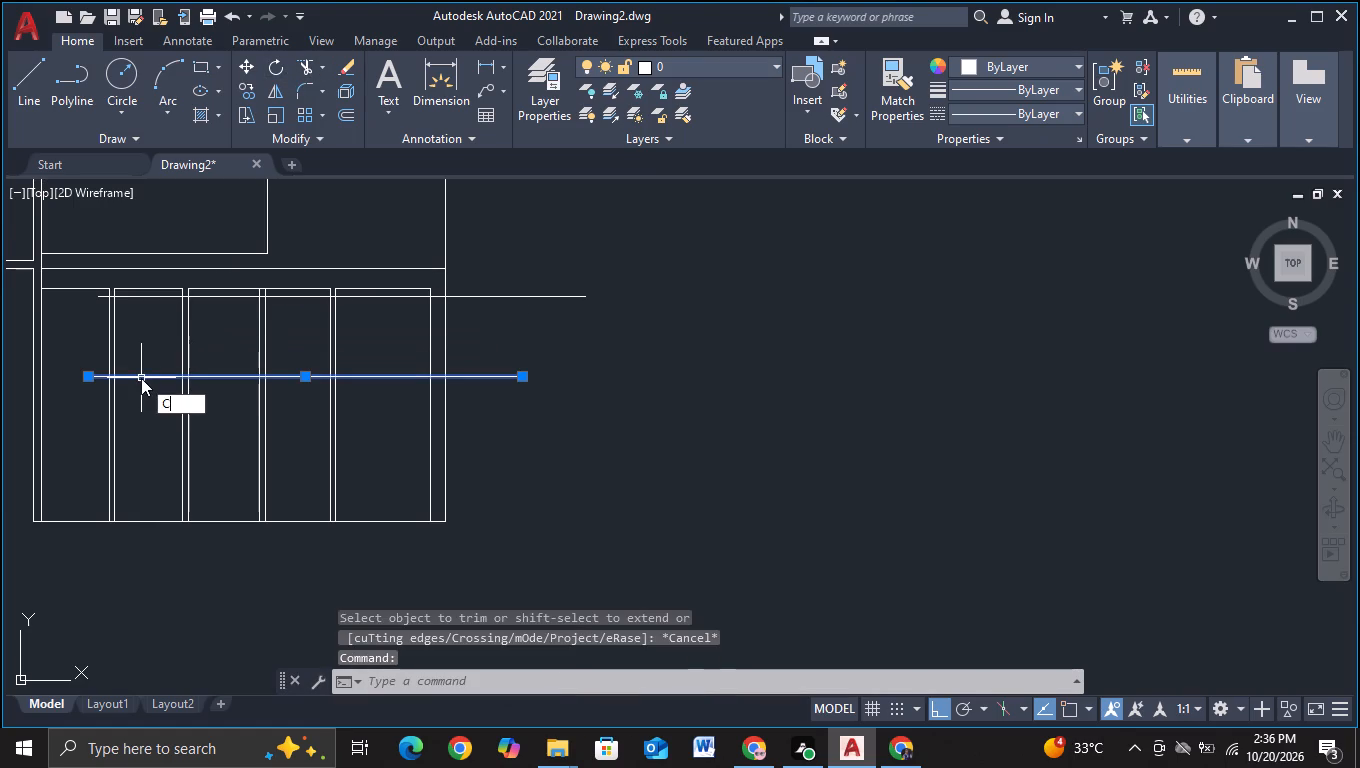
{"action": "left_click", "coordinate": [209, 445]}
{"action": "left_click", "coordinate": [229, 375]}
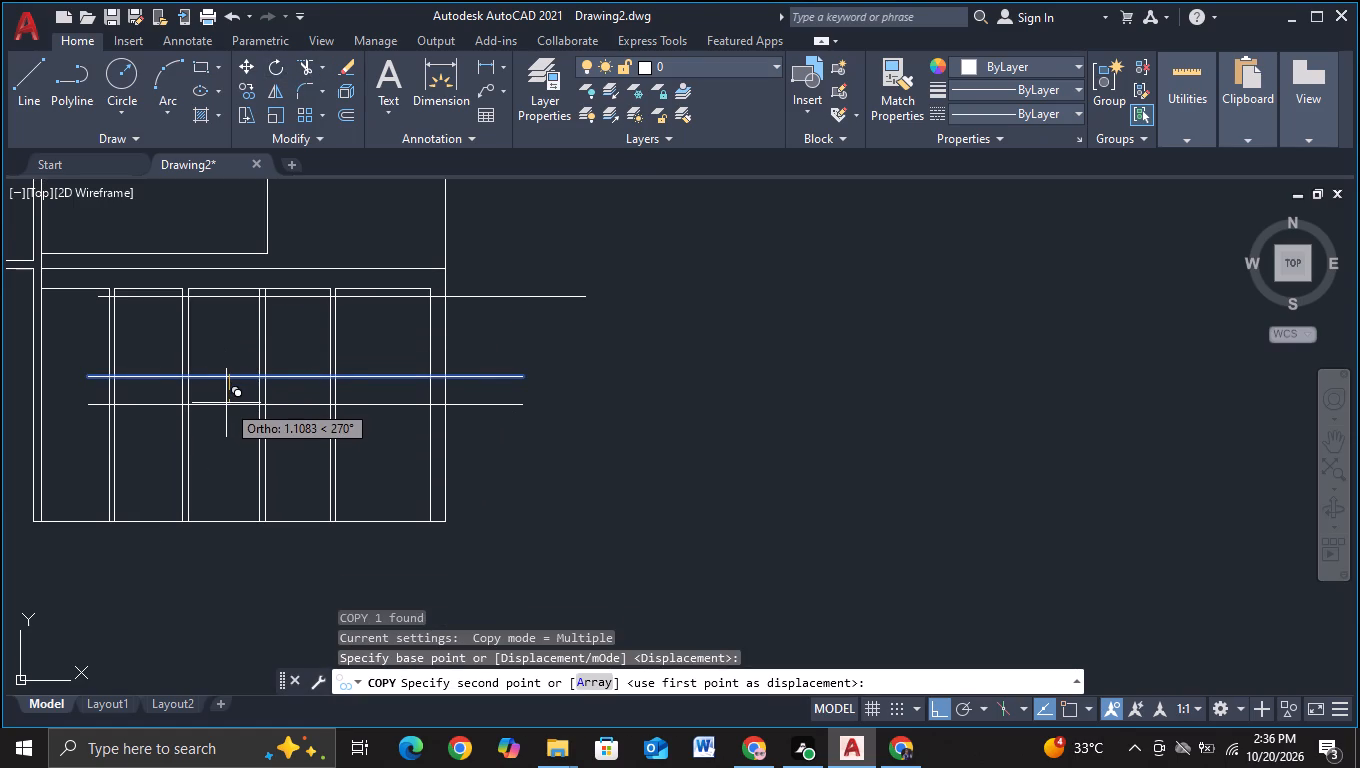
{"action": "left_click", "coordinate": [227, 399]}
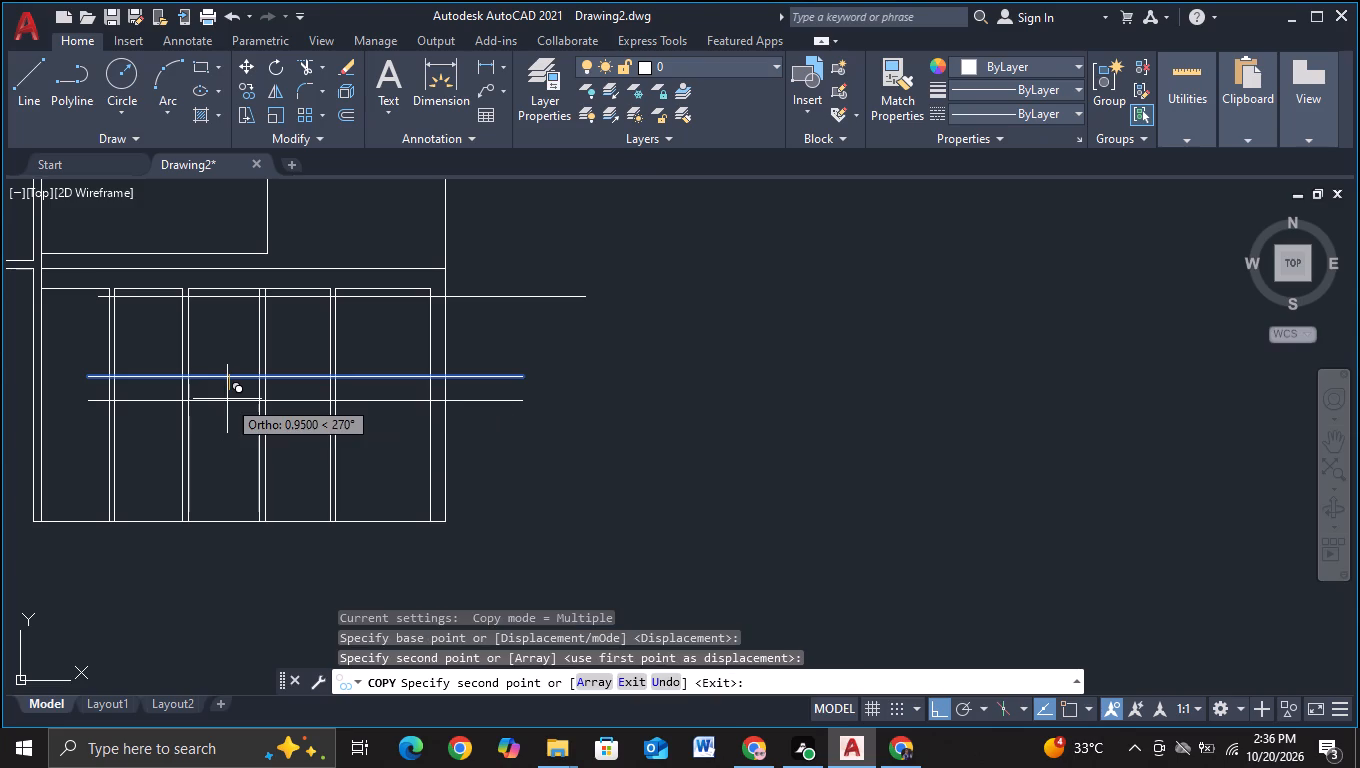
{"action": "key", "text": "Escape"}
Draw a vertical line through the middle of the second panel, from above its top edge to below the horizontal pair.
{"action": "left_click", "coordinate": [24, 91]}
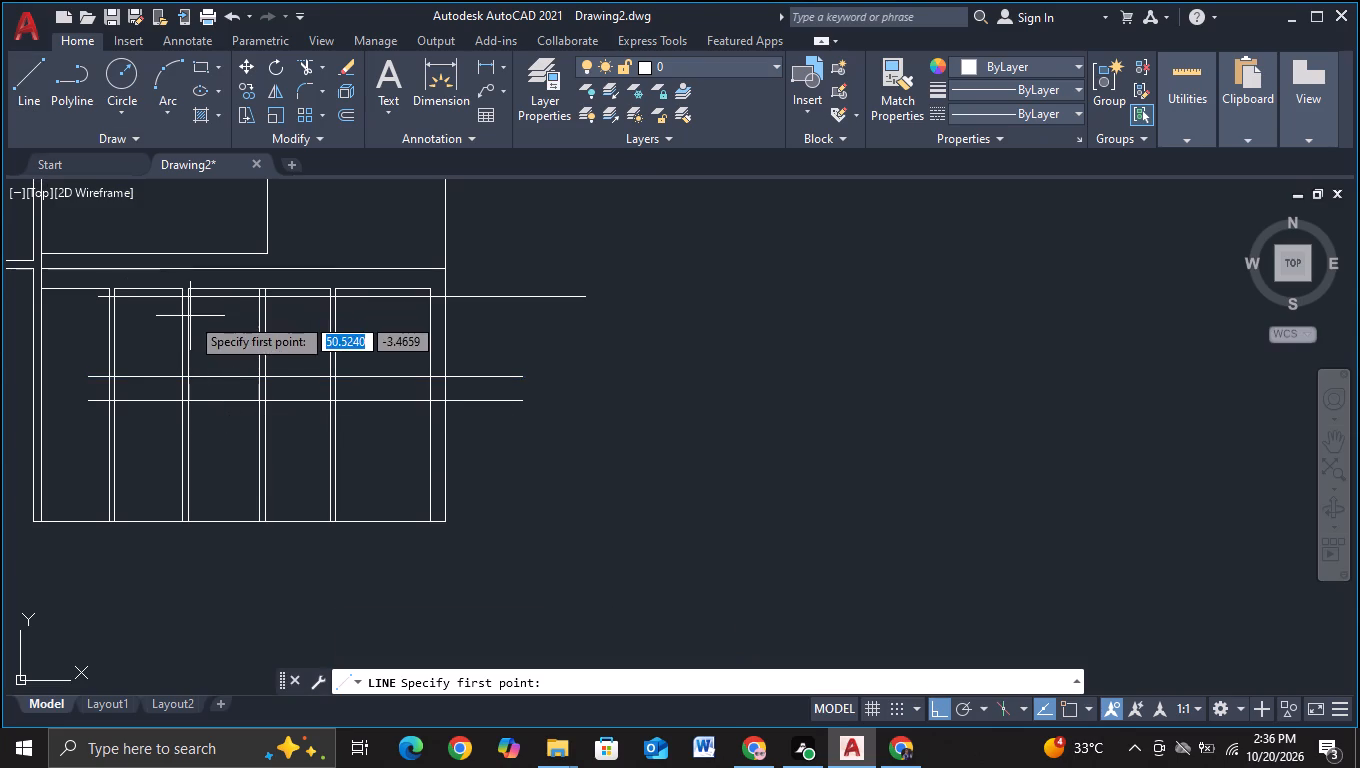
{"action": "middle_click_drag", "start_coordinate": [190, 316], "coordinate": [272, 313]}
{"action": "scroll", "coordinate": [239, 307], "scroll_direction": "up", "scroll_amount": 2}
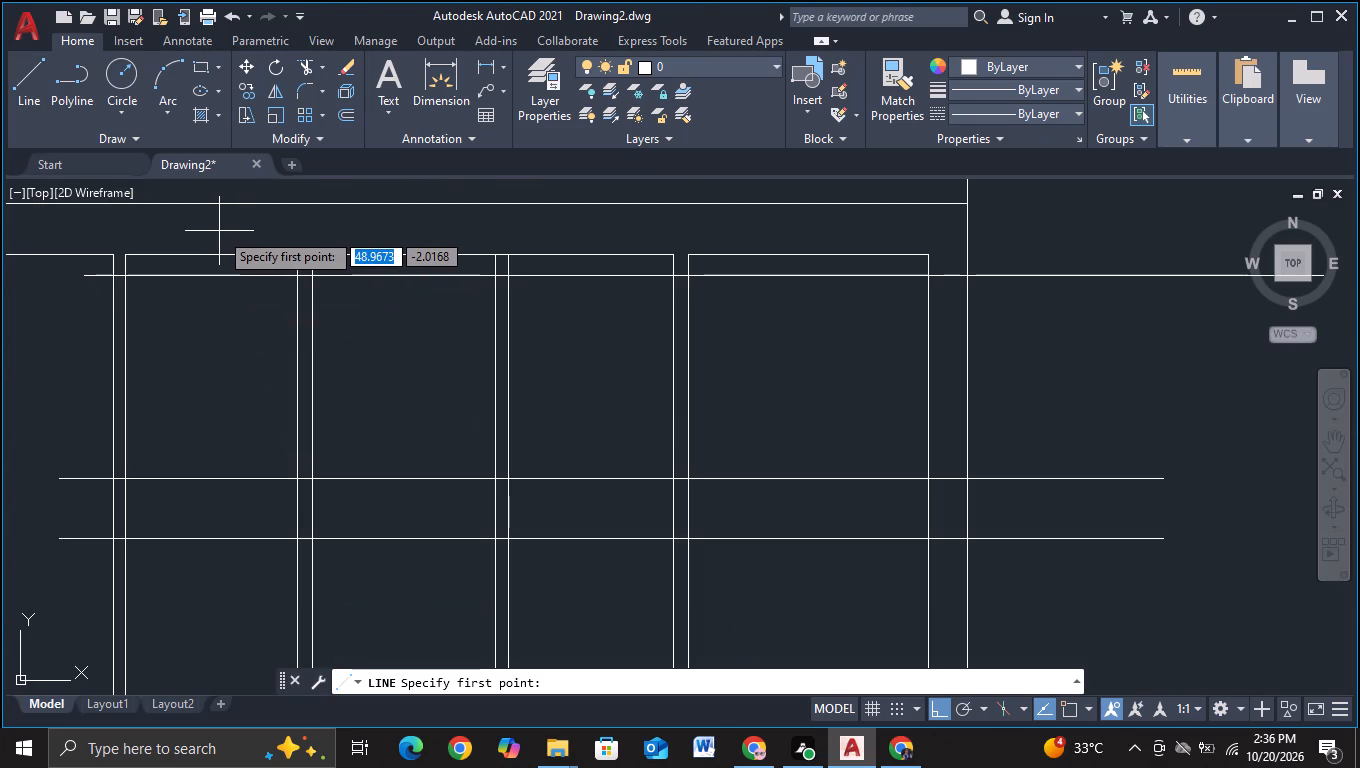
{"action": "left_click", "coordinate": [212, 231]}
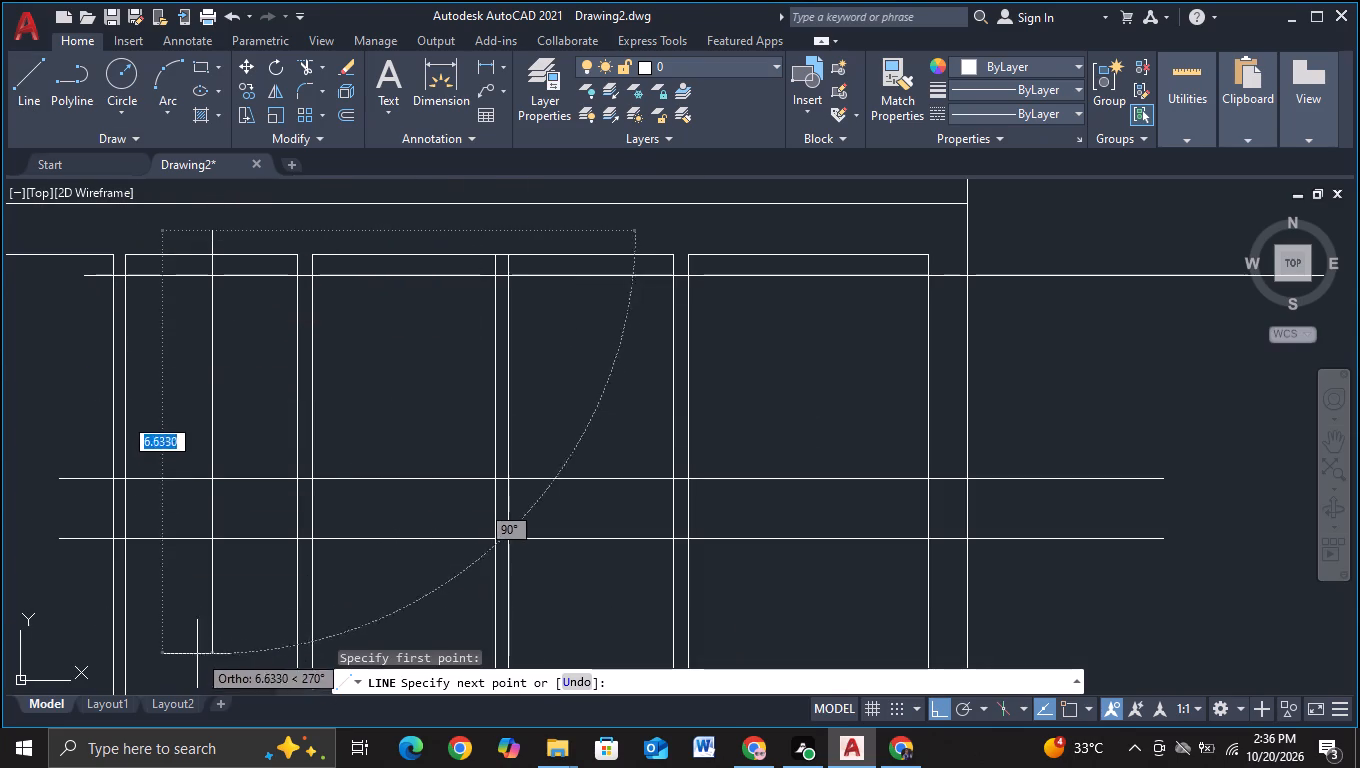
{"action": "left_click", "coordinate": [202, 624]}
{"action": "key", "text": "Escape"}
Copy the vertical line into the middle of each of the three panels to its right.
{"action": "left_click", "coordinate": [211, 437]}
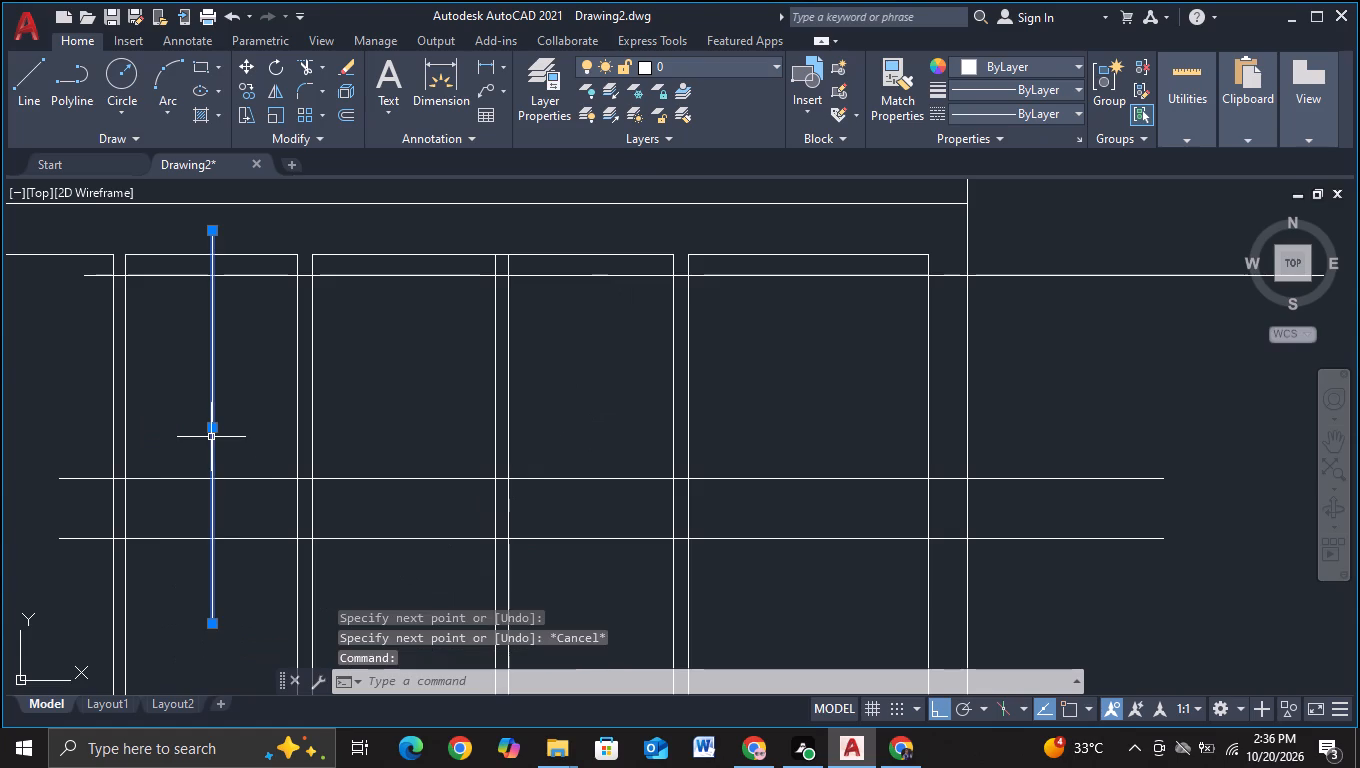
{"action": "key", "text": "c"}
{"action": "left_click", "coordinate": [314, 501]}
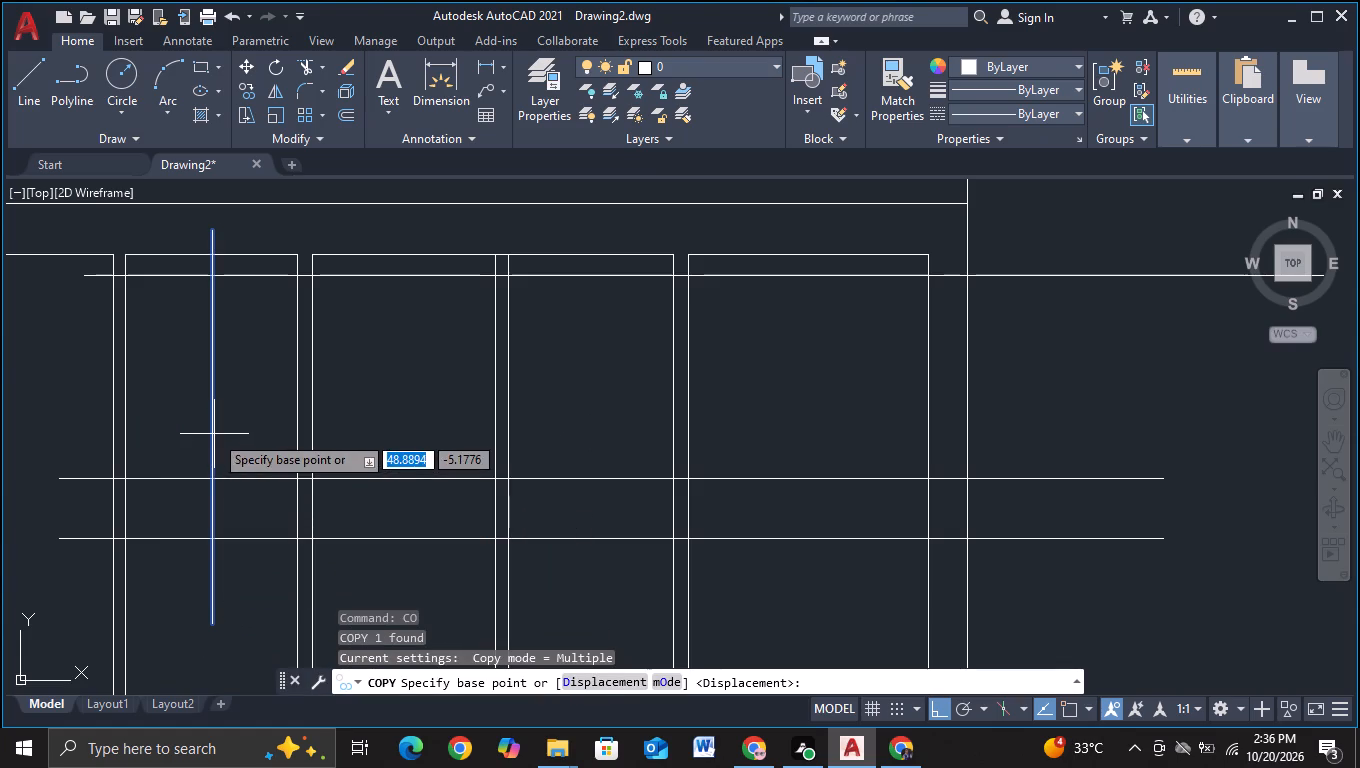
{"action": "left_click", "coordinate": [214, 434]}
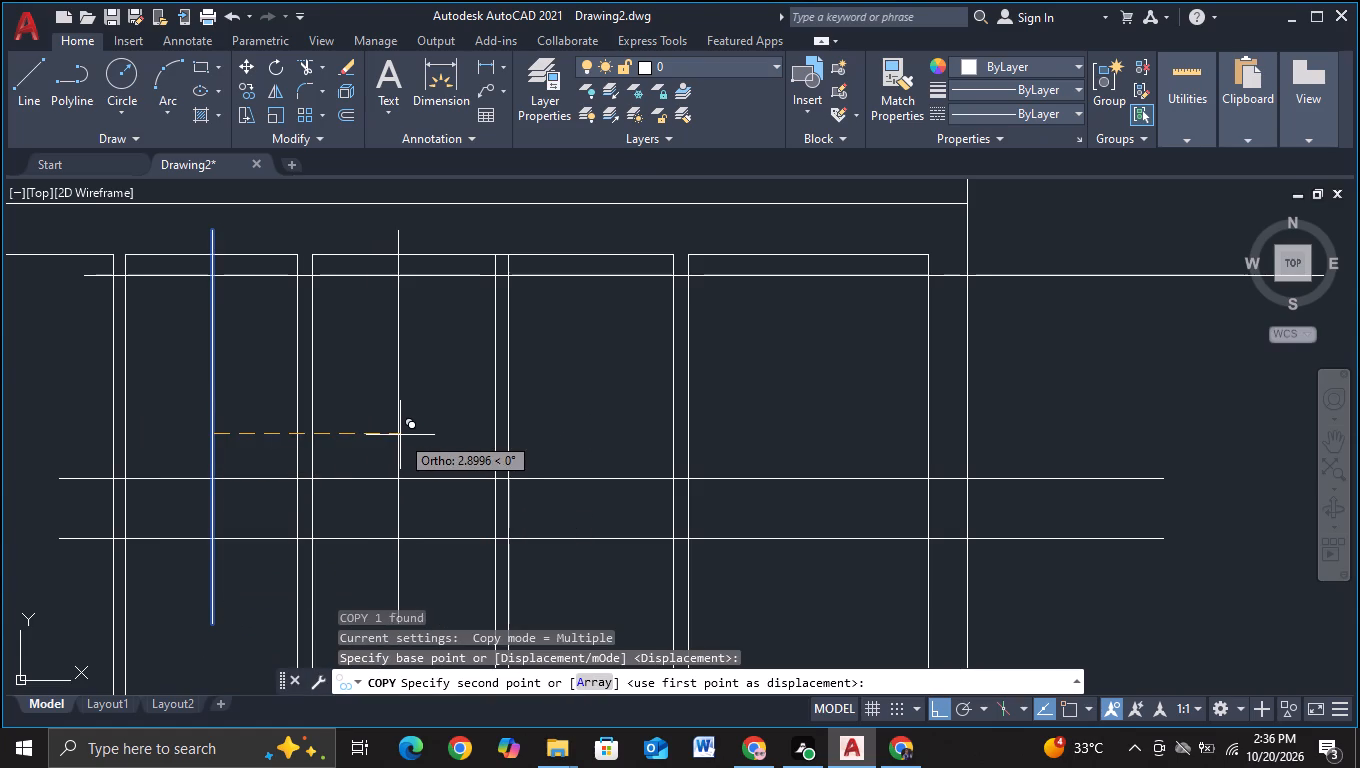
{"action": "left_click", "coordinate": [405, 435]}
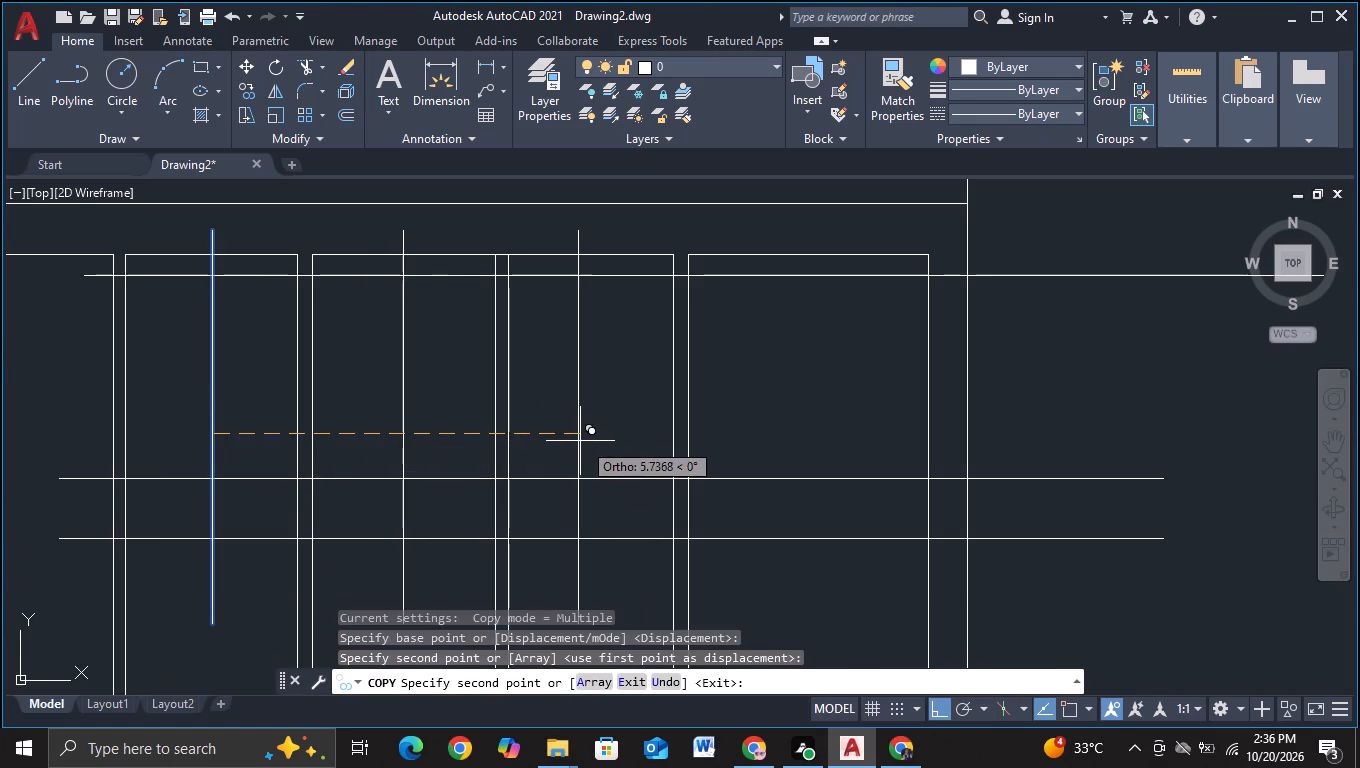
{"action": "left_click", "coordinate": [586, 441]}
{"action": "middle_click_drag", "start_coordinate": [586, 441], "coordinate": [150, 436]}
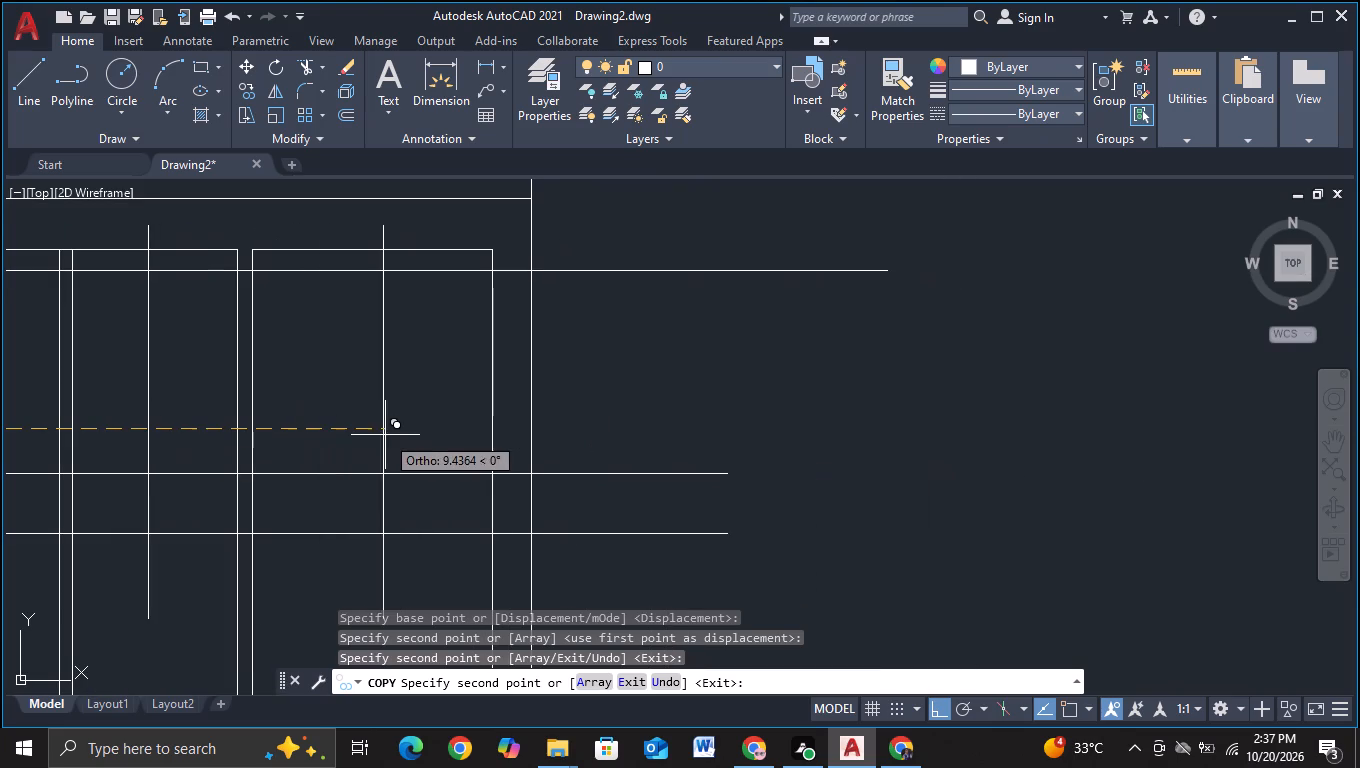
{"action": "left_click", "coordinate": [366, 437]}
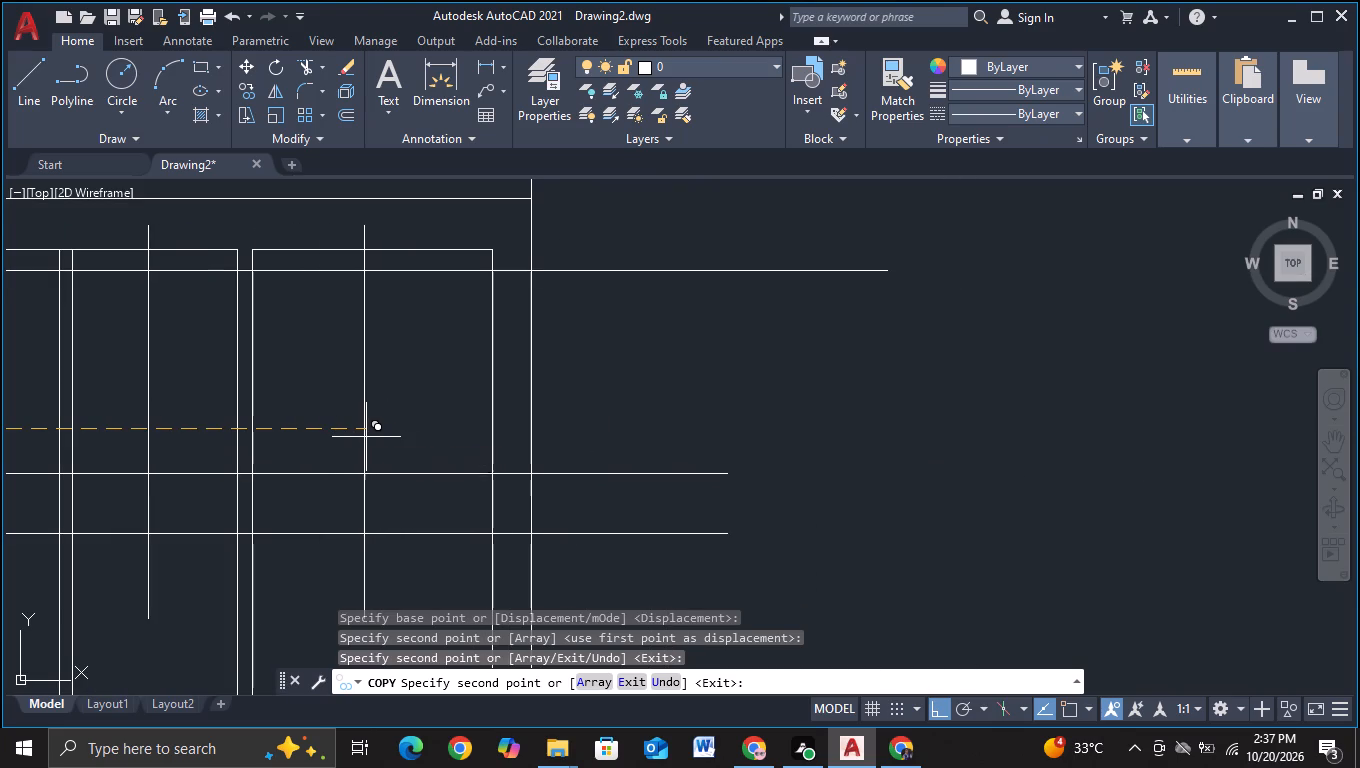
{"action": "key", "text": "Escape"}
Trim the left ends of the three horizontal lines back to the second panel's left edge, clearing the first post and panel.
{"action": "scroll", "coordinate": [366, 437], "scroll_direction": "down", "scroll_amount": 2}
{"action": "middle_click_drag", "start_coordinate": [376, 430], "coordinate": [517, 412]}
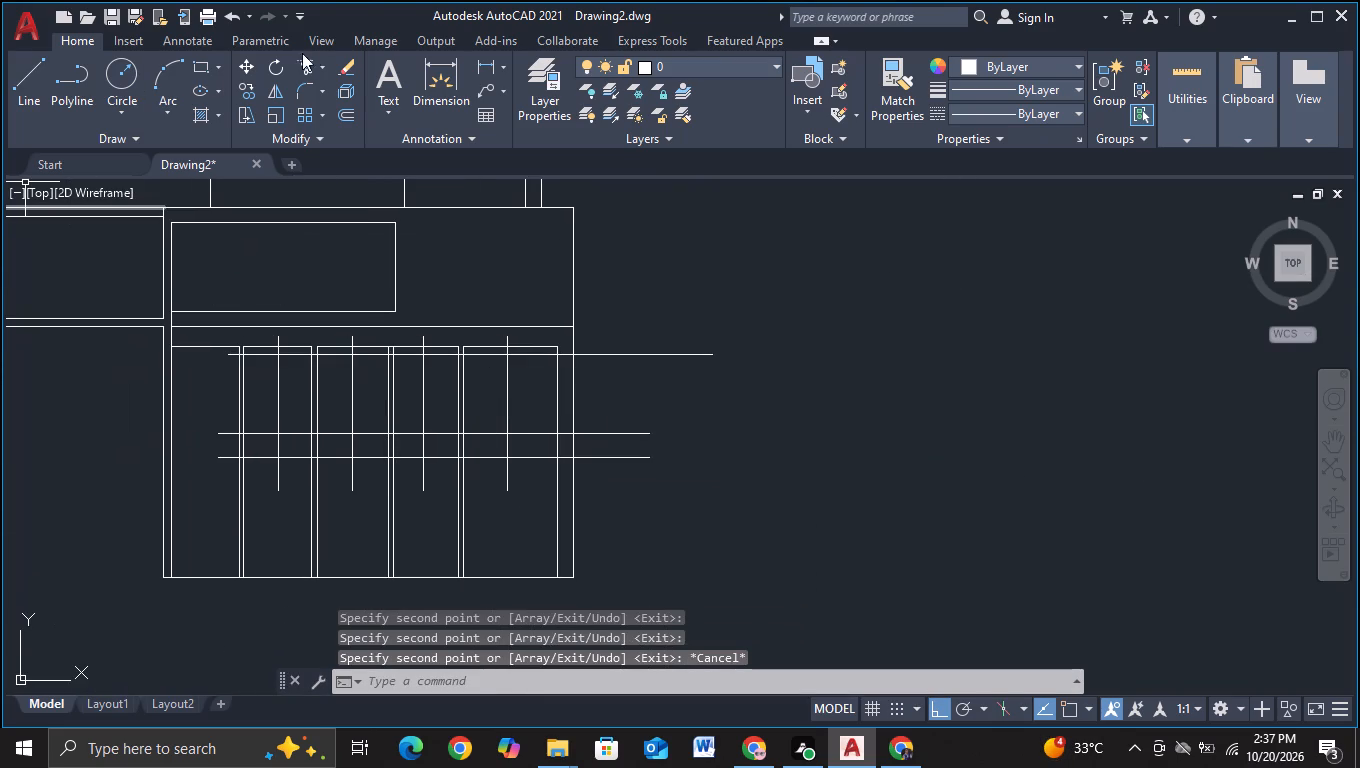
{"action": "left_click", "coordinate": [301, 60]}
{"action": "scroll", "coordinate": [221, 337], "scroll_direction": "up", "scroll_amount": 1}
{"action": "left_click_drag", "start_coordinate": [225, 473], "coordinate": [219, 546]}
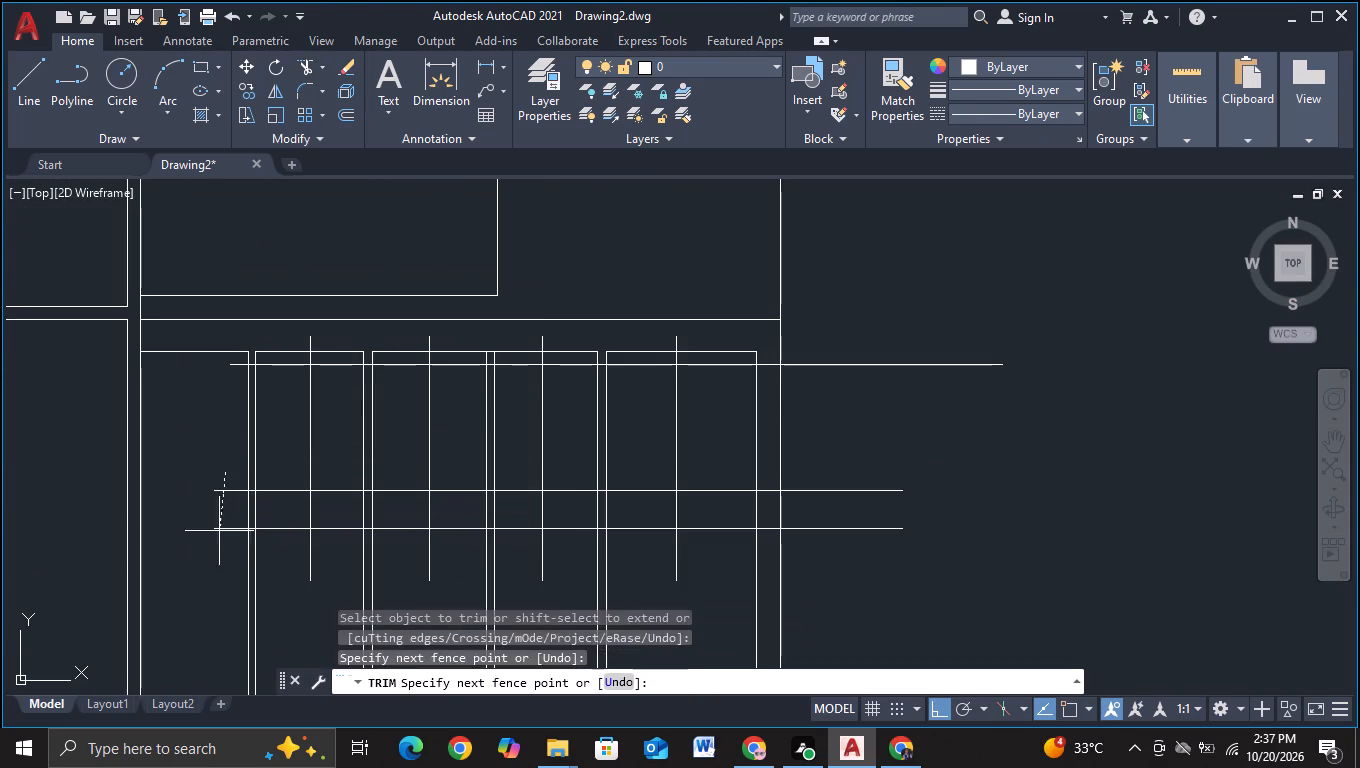
{"action": "left_click_drag", "start_coordinate": [219, 546], "coordinate": [219, 568]}
{"action": "left_click", "coordinate": [238, 364]}
{"action": "scroll", "coordinate": [240, 365], "scroll_direction": "up", "scroll_amount": 2}
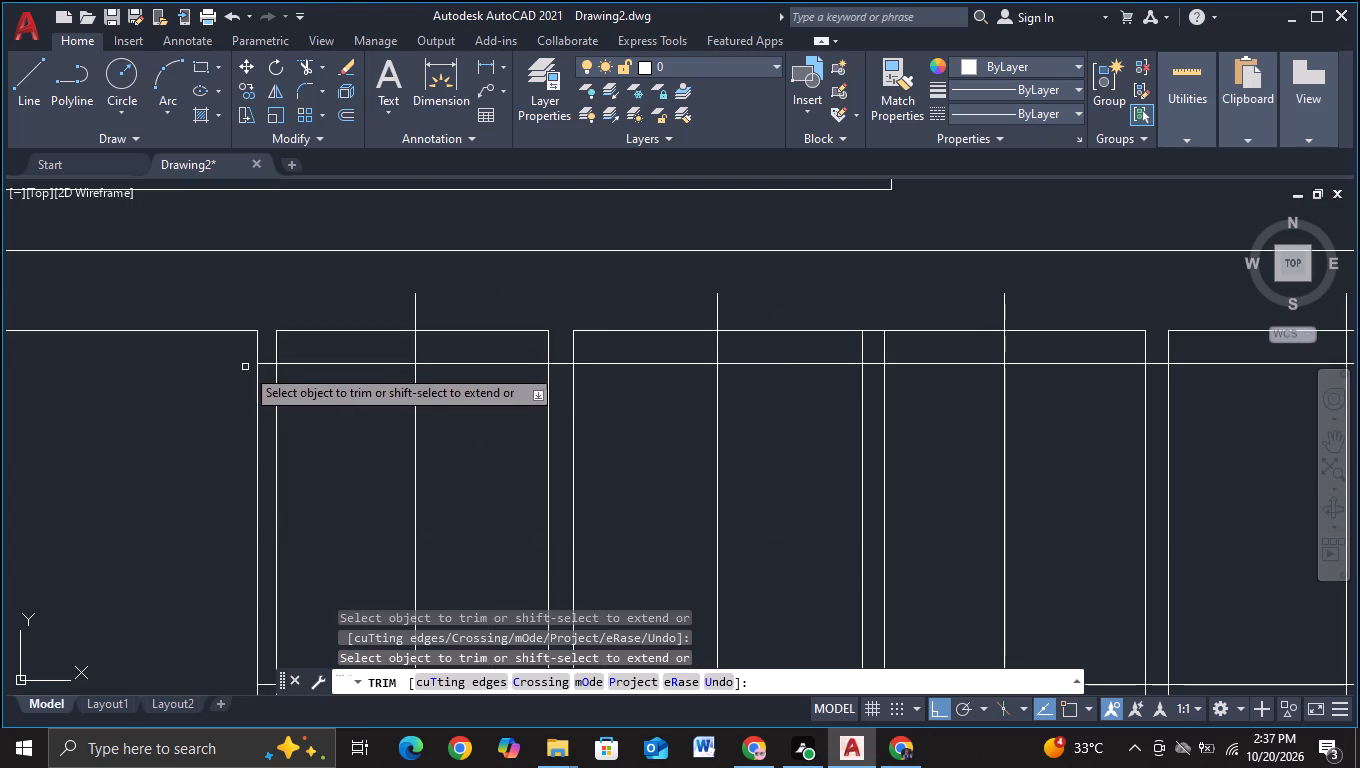
{"action": "left_click", "coordinate": [267, 367]}
{"action": "scroll", "coordinate": [239, 480], "scroll_direction": "down", "scroll_amount": 2}
{"action": "middle_click_drag", "start_coordinate": [279, 562], "coordinate": [292, 407]}
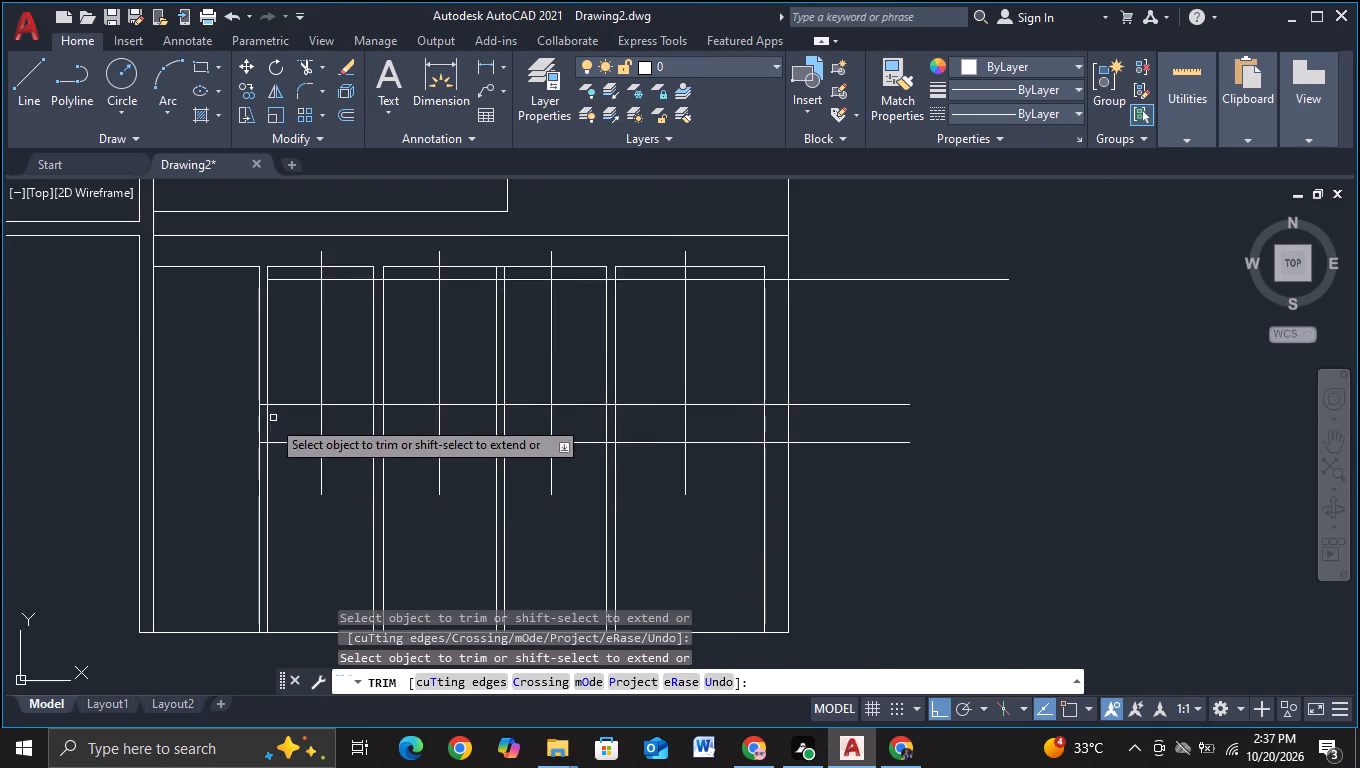
{"action": "scroll", "coordinate": [270, 420], "scroll_direction": "up", "scroll_amount": 2}
{"action": "left_click", "coordinate": [245, 478]}
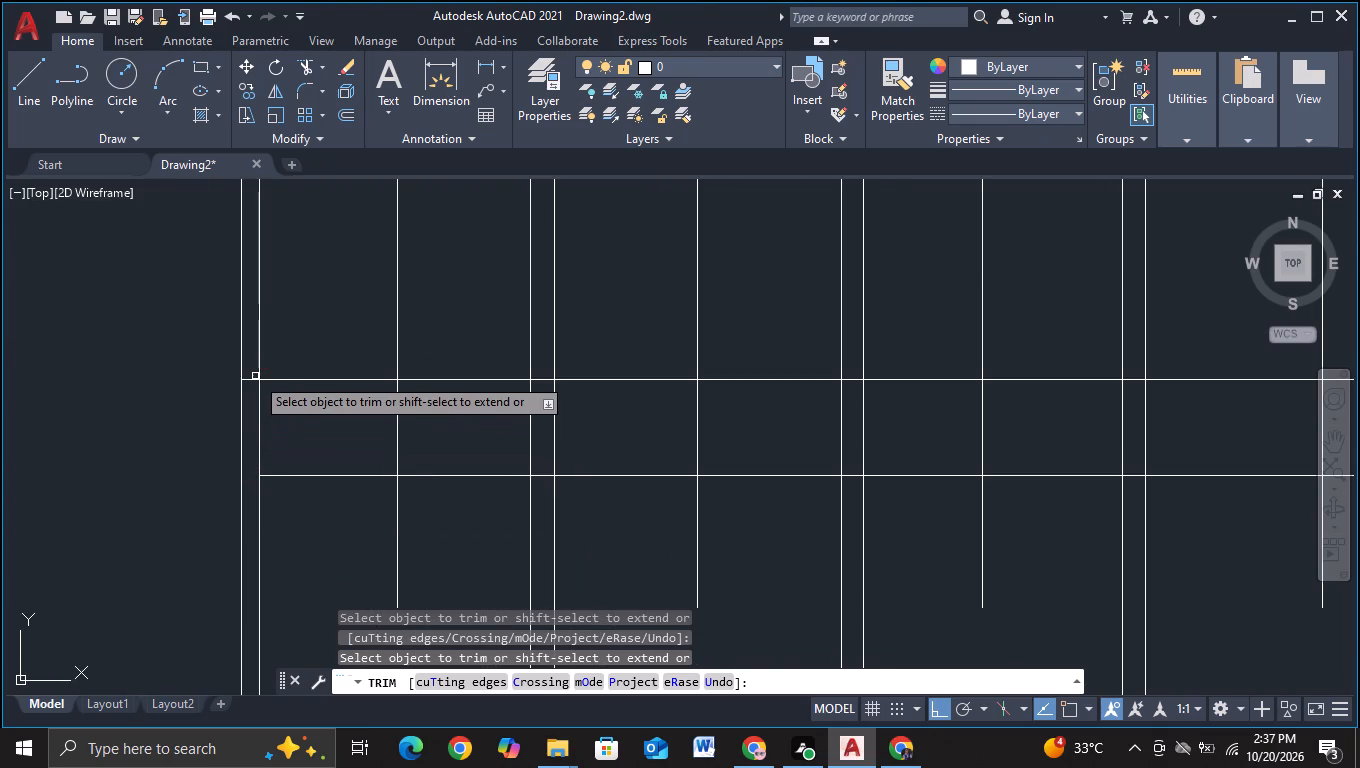
{"action": "left_click", "coordinate": [255, 376]}
{"action": "left_click", "coordinate": [249, 382]}
{"action": "scroll", "coordinate": [252, 386], "scroll_direction": "down", "scroll_amount": 3}
{"action": "middle_click_drag", "start_coordinate": [280, 364], "coordinate": [275, 589]}
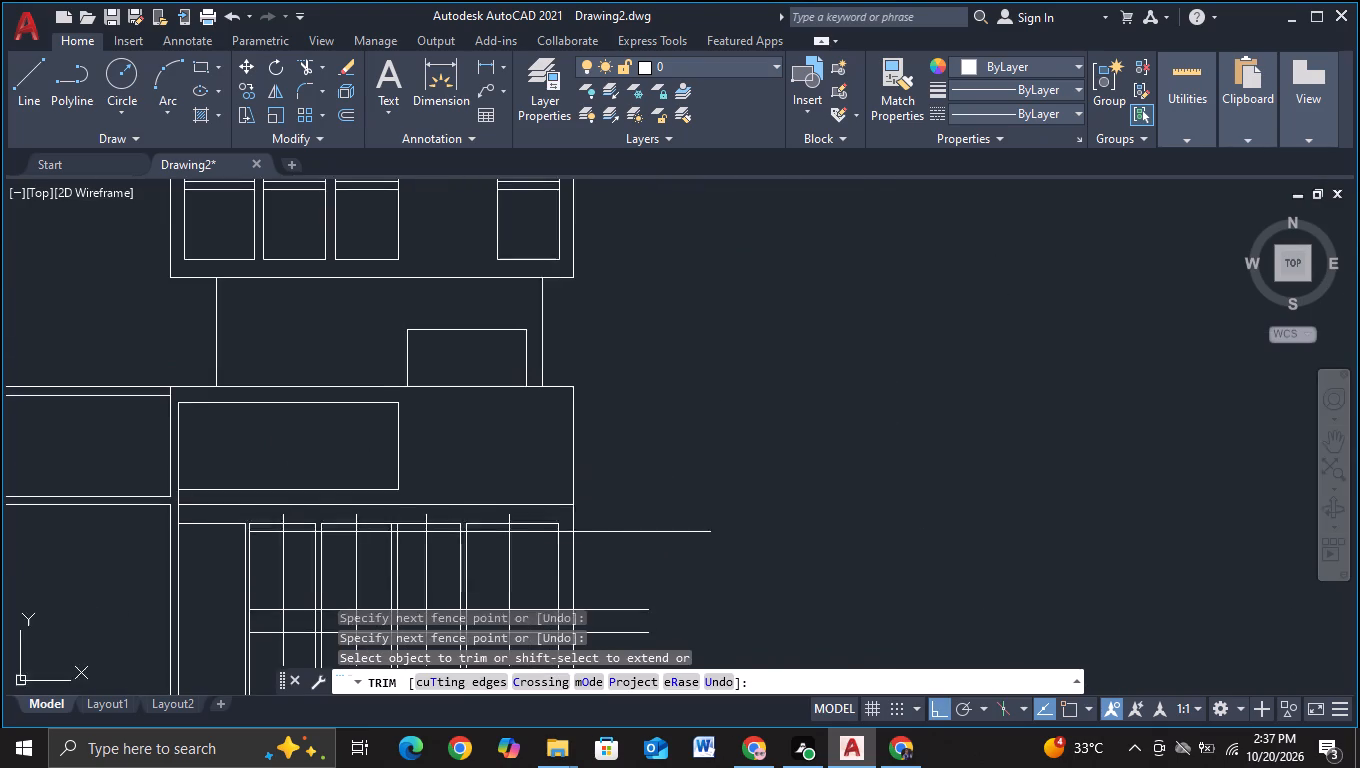
Trim the upper ends of the four vertical centre lines back to the top edges of their panels.
{"action": "scroll", "coordinate": [288, 488], "scroll_direction": "up", "scroll_amount": 2}
{"action": "left_click", "coordinate": [273, 575]}
{"action": "middle_click_drag", "start_coordinate": [297, 570], "coordinate": [146, 554]}
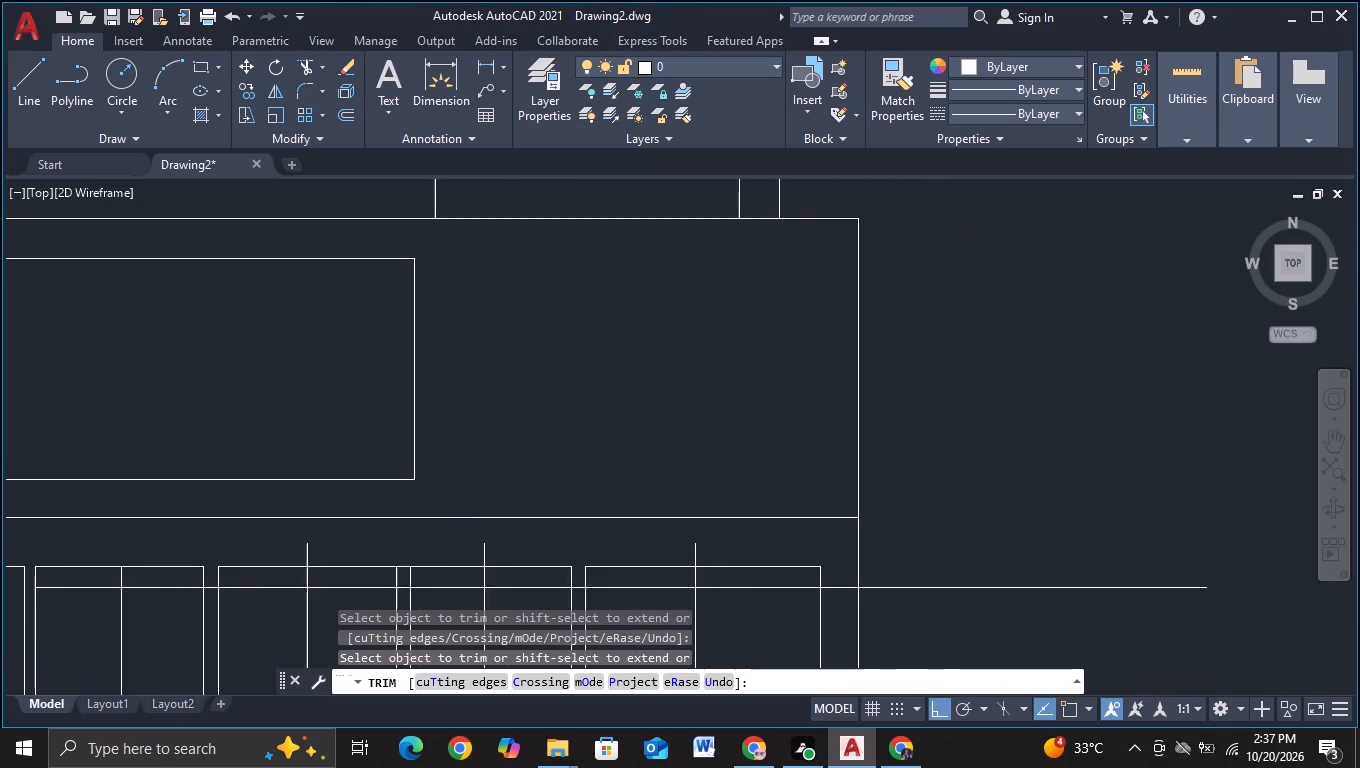
{"action": "left_click_drag", "start_coordinate": [289, 559], "coordinate": [341, 548]}
{"action": "middle_click_drag", "start_coordinate": [348, 548], "coordinate": [0, 492]}
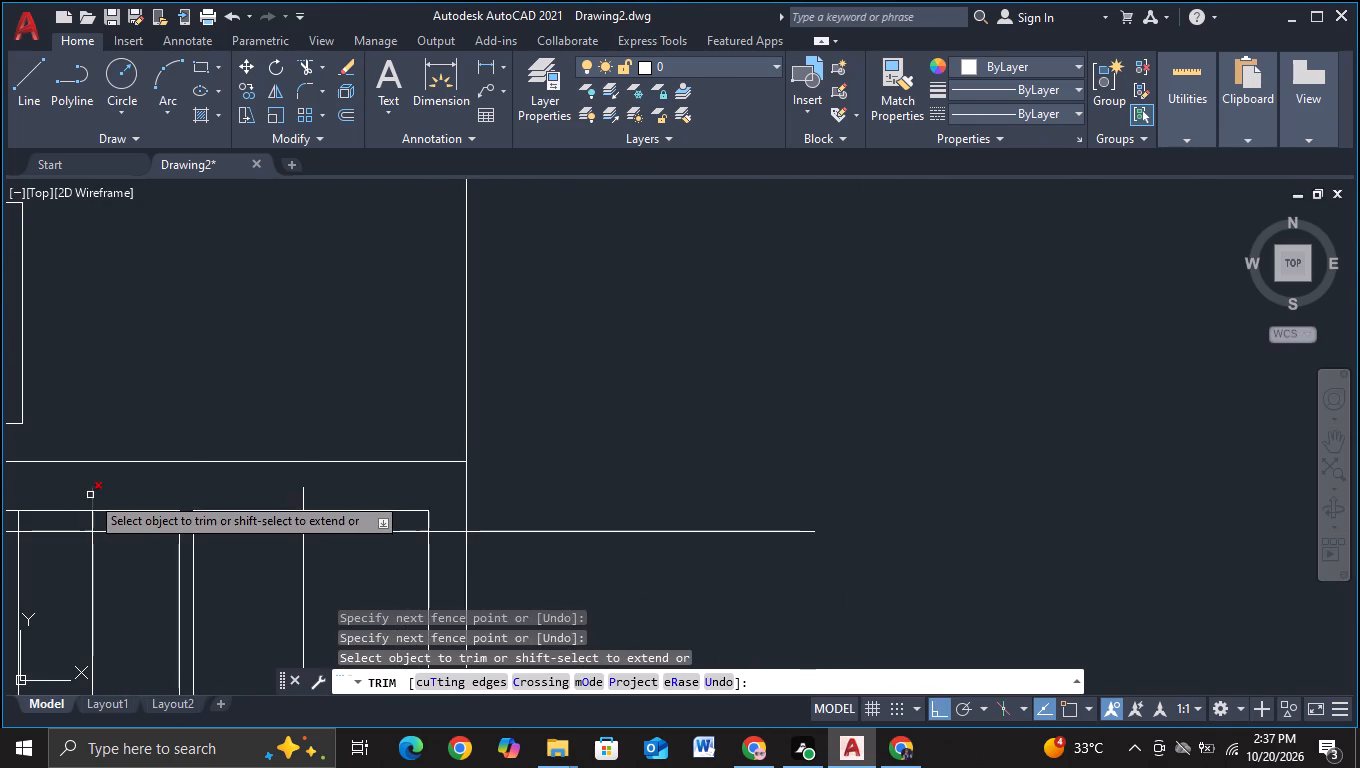
{"action": "left_click_drag", "start_coordinate": [83, 490], "coordinate": [137, 494]}
{"action": "left_click", "coordinate": [337, 501]}
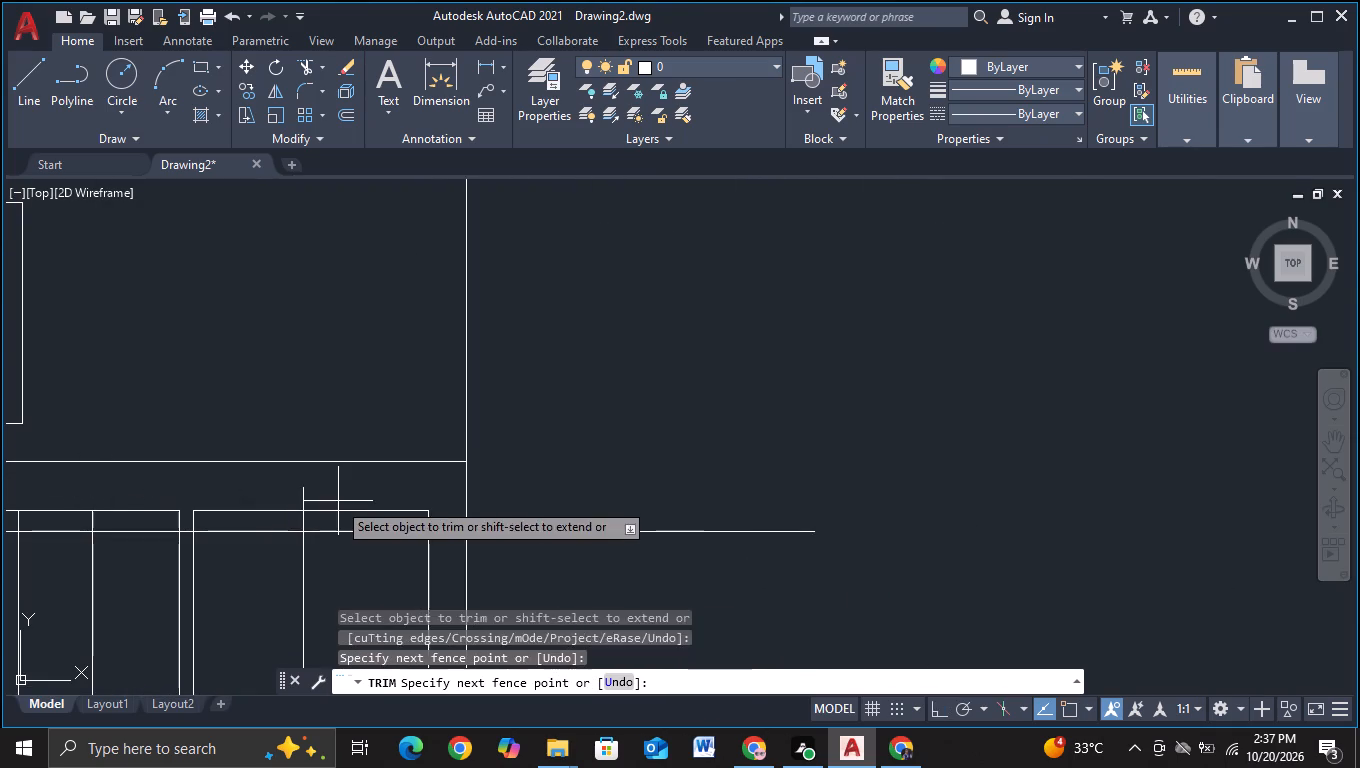
{"action": "left_click_drag", "start_coordinate": [336, 501], "coordinate": [268, 499]}
{"action": "left_click_drag", "start_coordinate": [268, 498], "coordinate": [326, 496]}
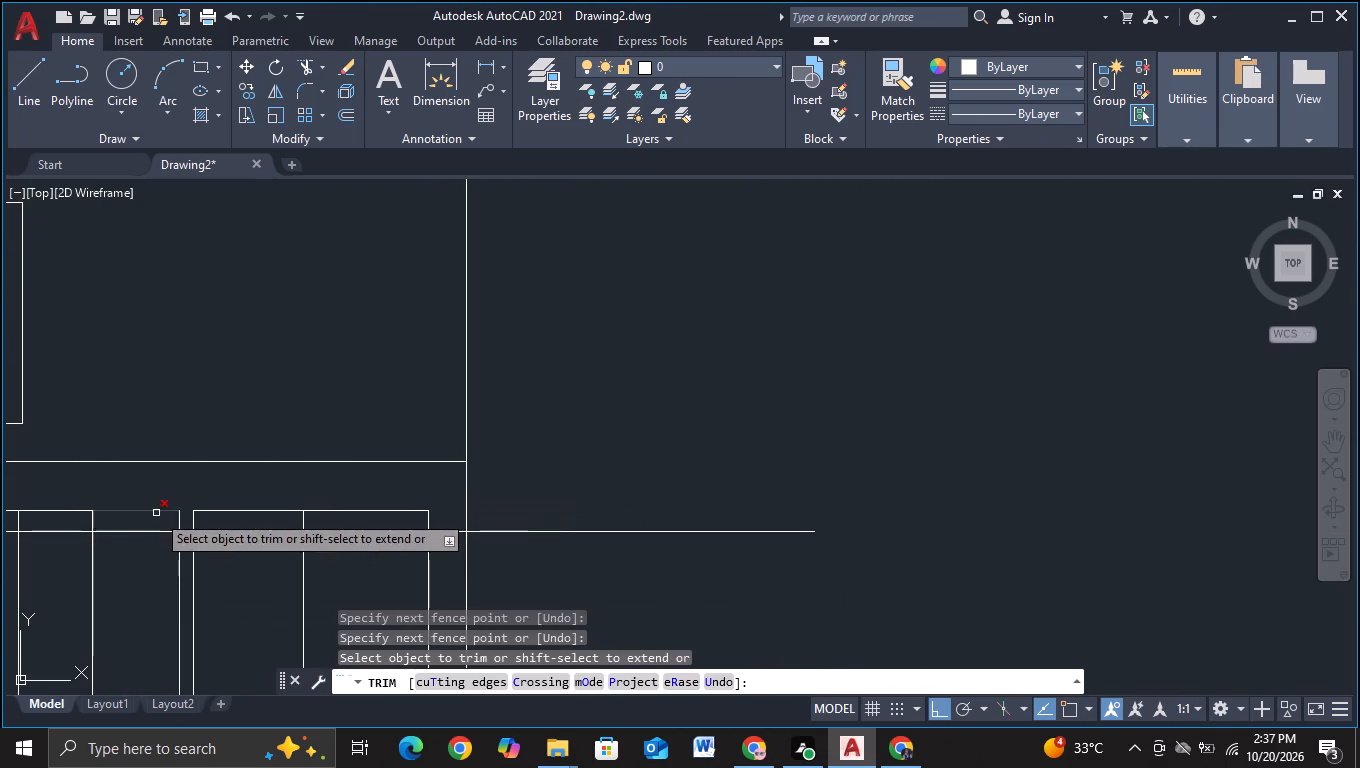
Trim the uppermost horizontal line out of the three narrow posts between the four subdivided panels.
{"action": "middle_click_drag", "start_coordinate": [156, 513], "coordinate": [283, 435]}
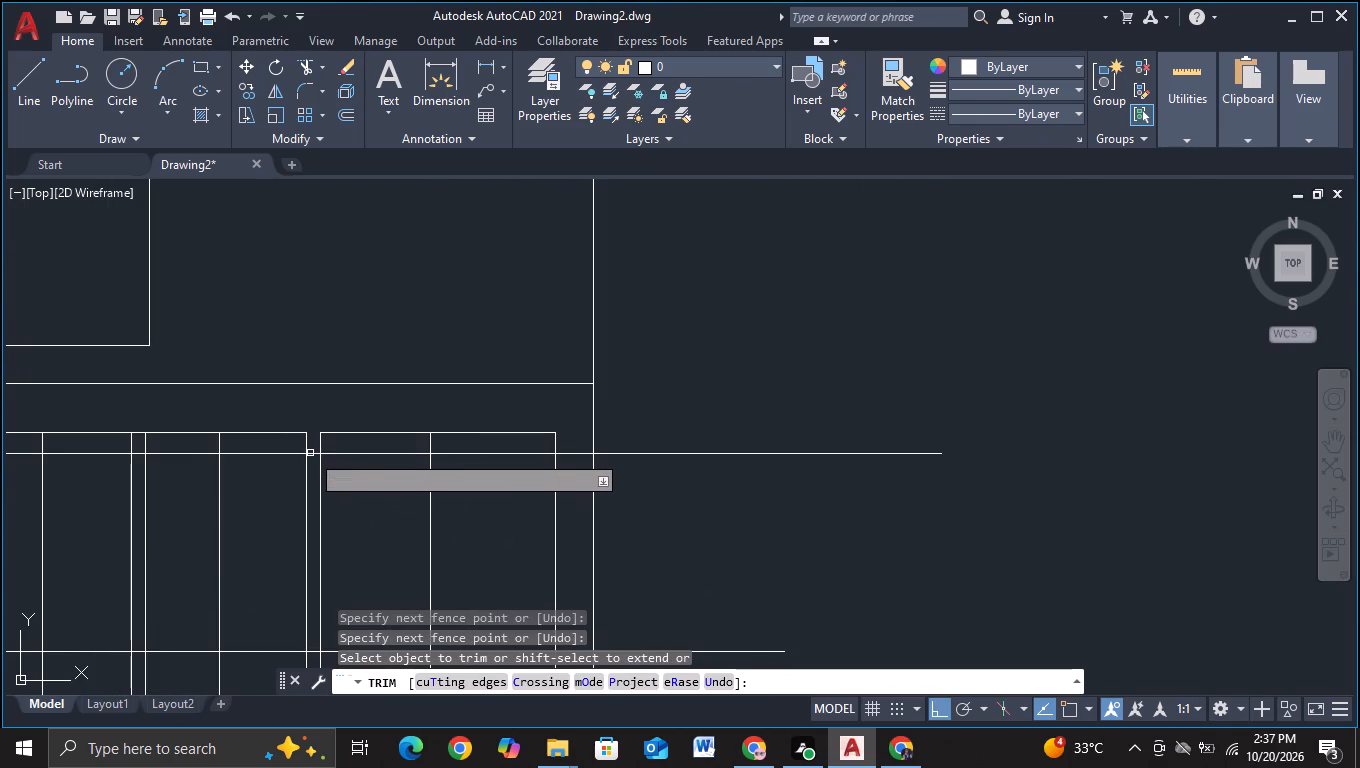
{"action": "left_click", "coordinate": [310, 451]}
{"action": "middle_click_drag", "start_coordinate": [226, 545], "coordinate": [377, 461]}
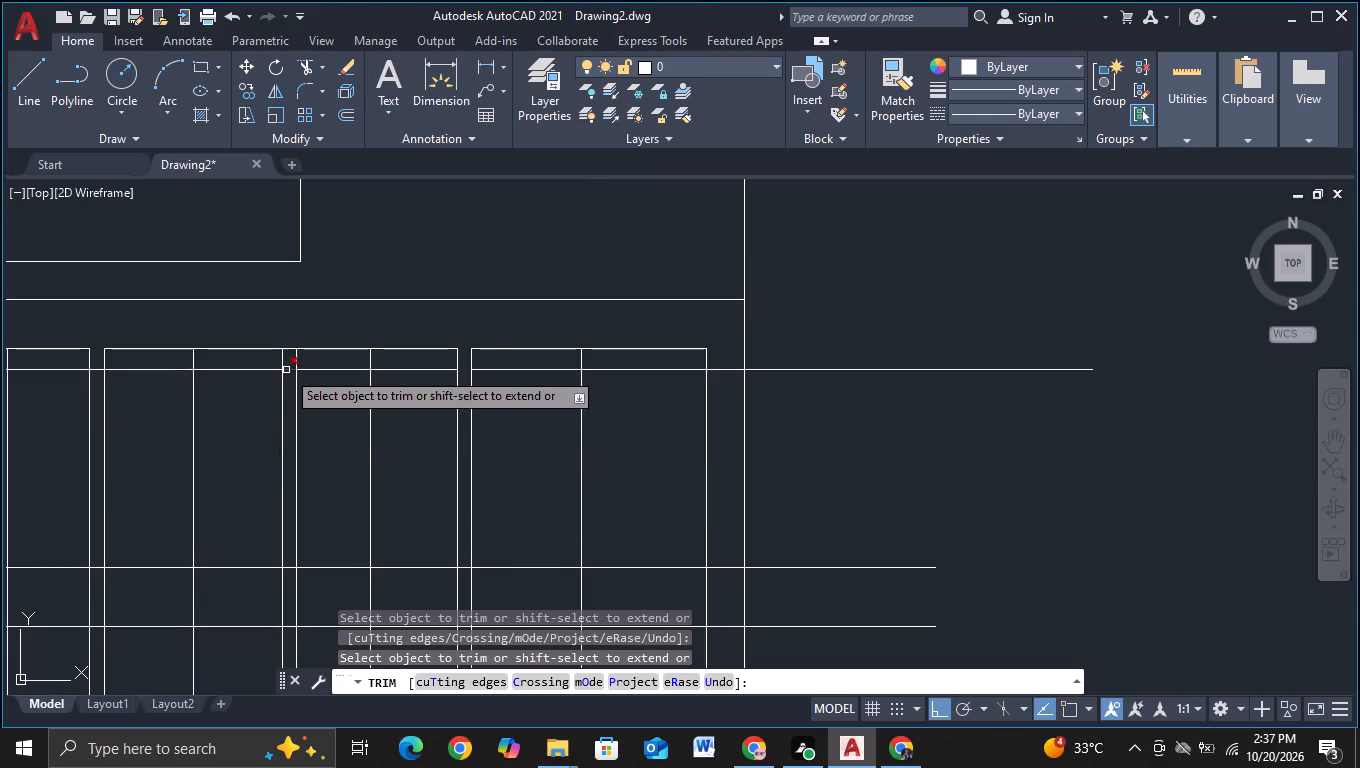
{"action": "left_click", "coordinate": [286, 370]}
{"action": "left_click", "coordinate": [93, 369]}
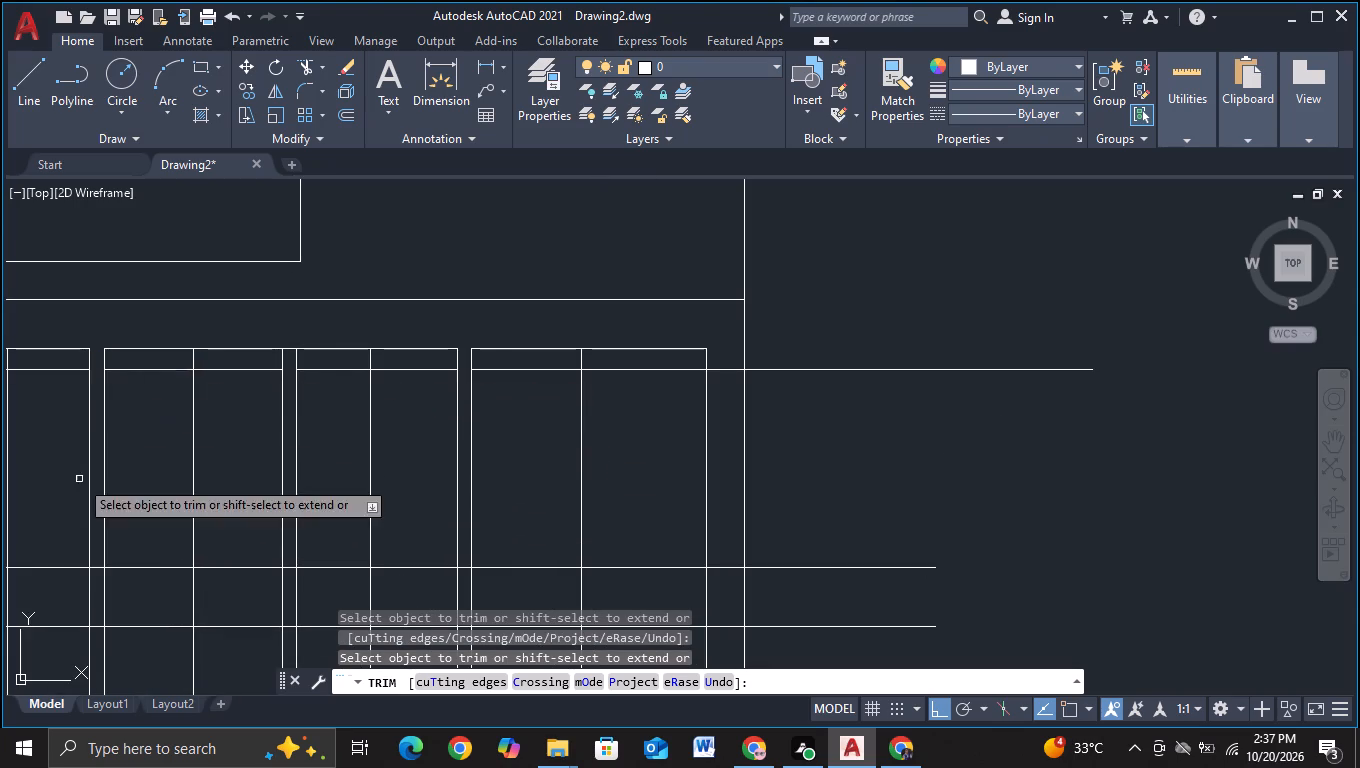
Trim the lower ends of the four vertical centre lines back to the lower line of the horizontal pair.
{"action": "middle_click_drag", "start_coordinate": [79, 479], "coordinate": [376, 426]}
{"action": "scroll", "coordinate": [286, 415], "scroll_direction": "down", "scroll_amount": 1}
{"action": "middle_click_drag", "start_coordinate": [292, 420], "coordinate": [278, 337]}
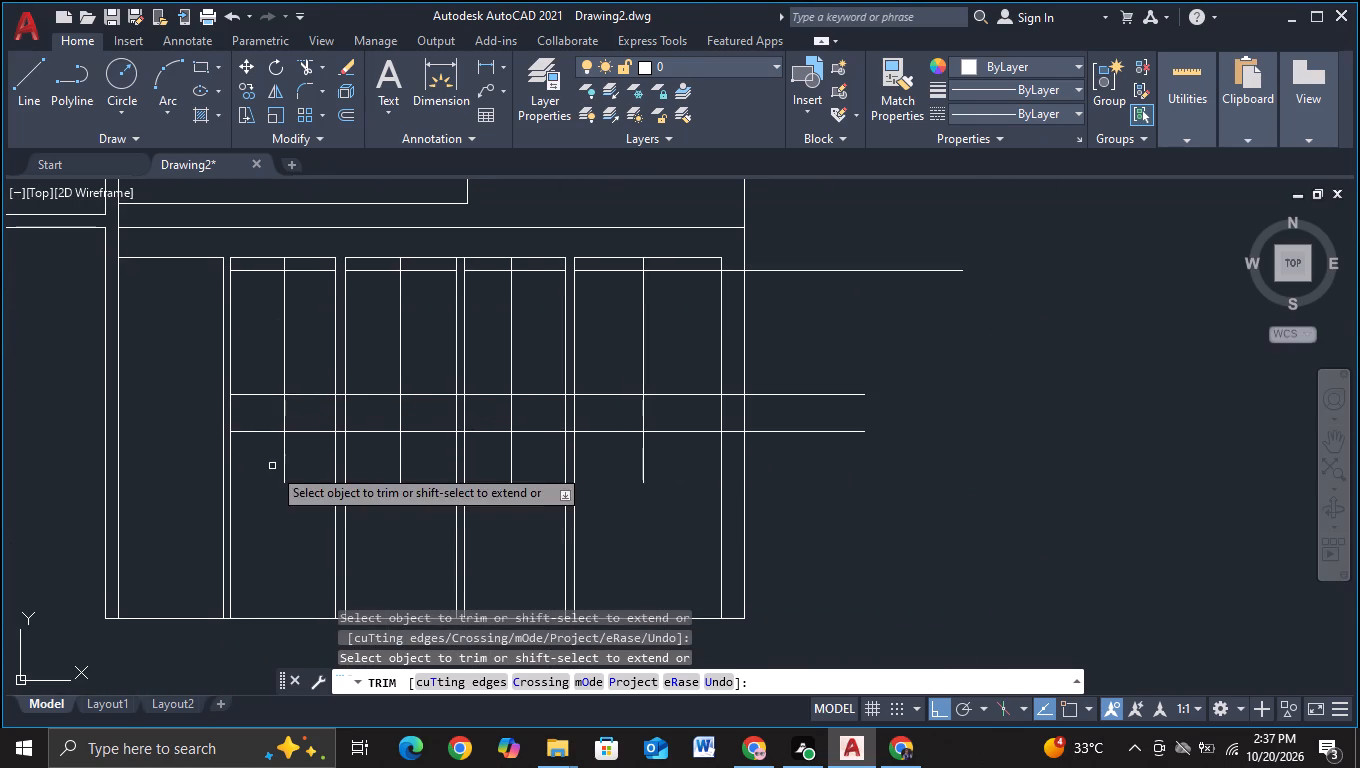
{"action": "left_click_drag", "start_coordinate": [264, 464], "coordinate": [296, 456]}
{"action": "left_click_drag", "start_coordinate": [358, 459], "coordinate": [406, 446]}
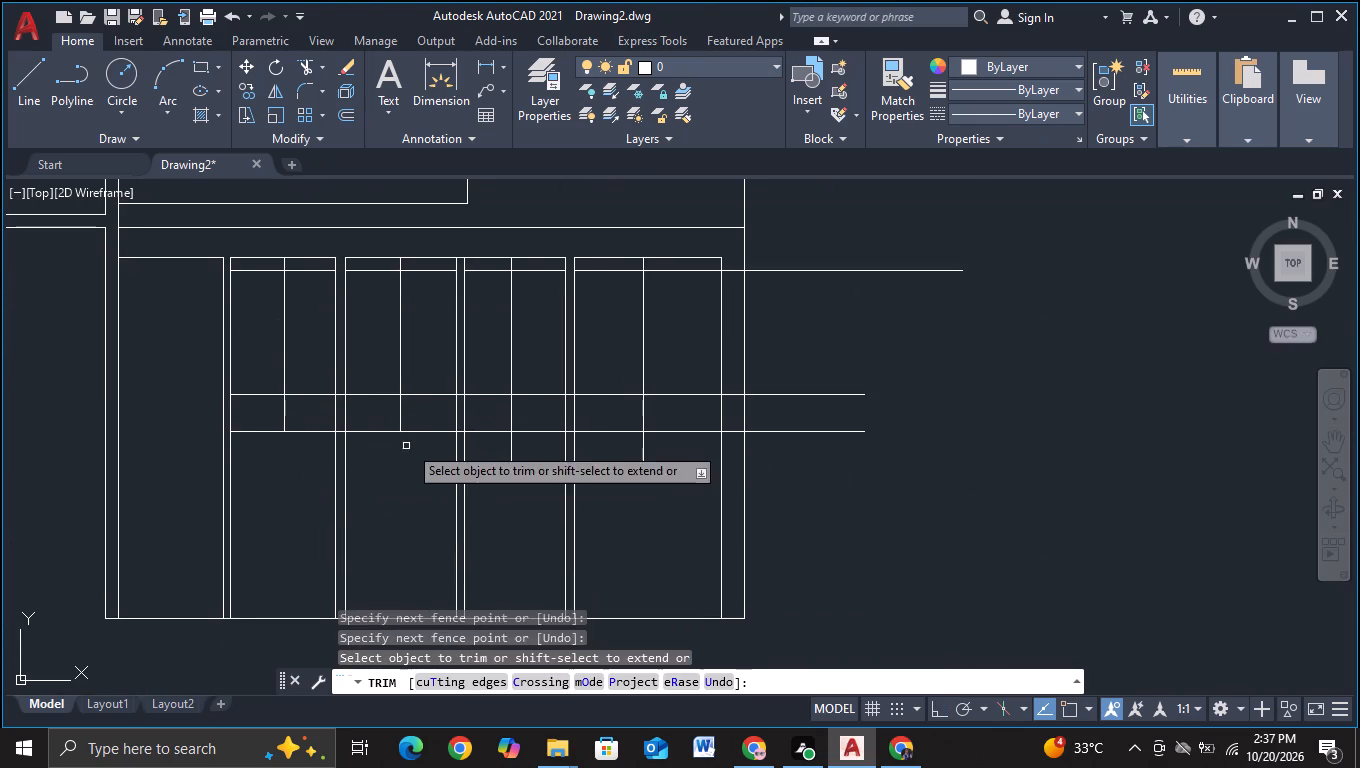
{"action": "middle_click_drag", "start_coordinate": [391, 463], "coordinate": [185, 472]}
{"action": "left_click_drag", "start_coordinate": [281, 456], "coordinate": [324, 459]}
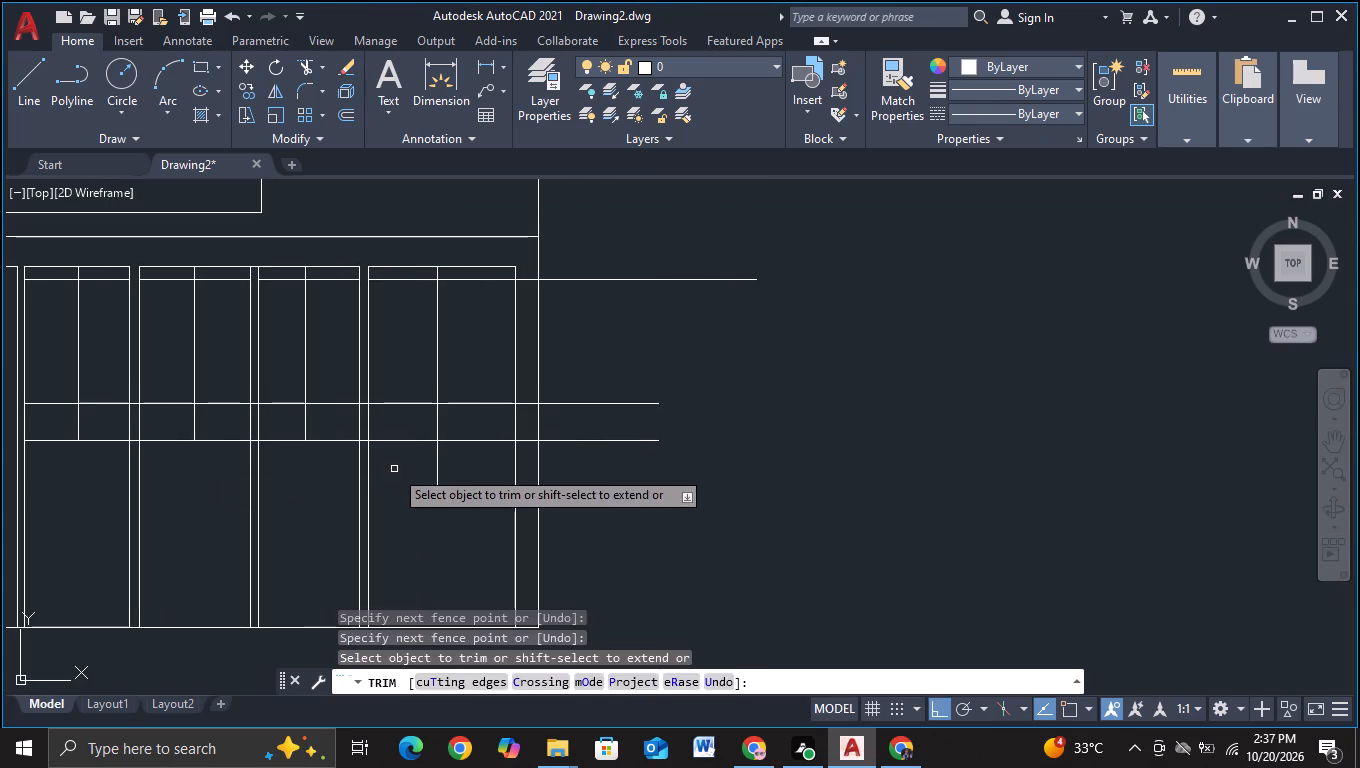
{"action": "left_click_drag", "start_coordinate": [394, 469], "coordinate": [469, 478]}
Trim both lines of the lower horizontal pair out of the three narrow posts between the panels.
{"action": "scroll", "coordinate": [303, 462], "scroll_direction": "up", "scroll_amount": 2}
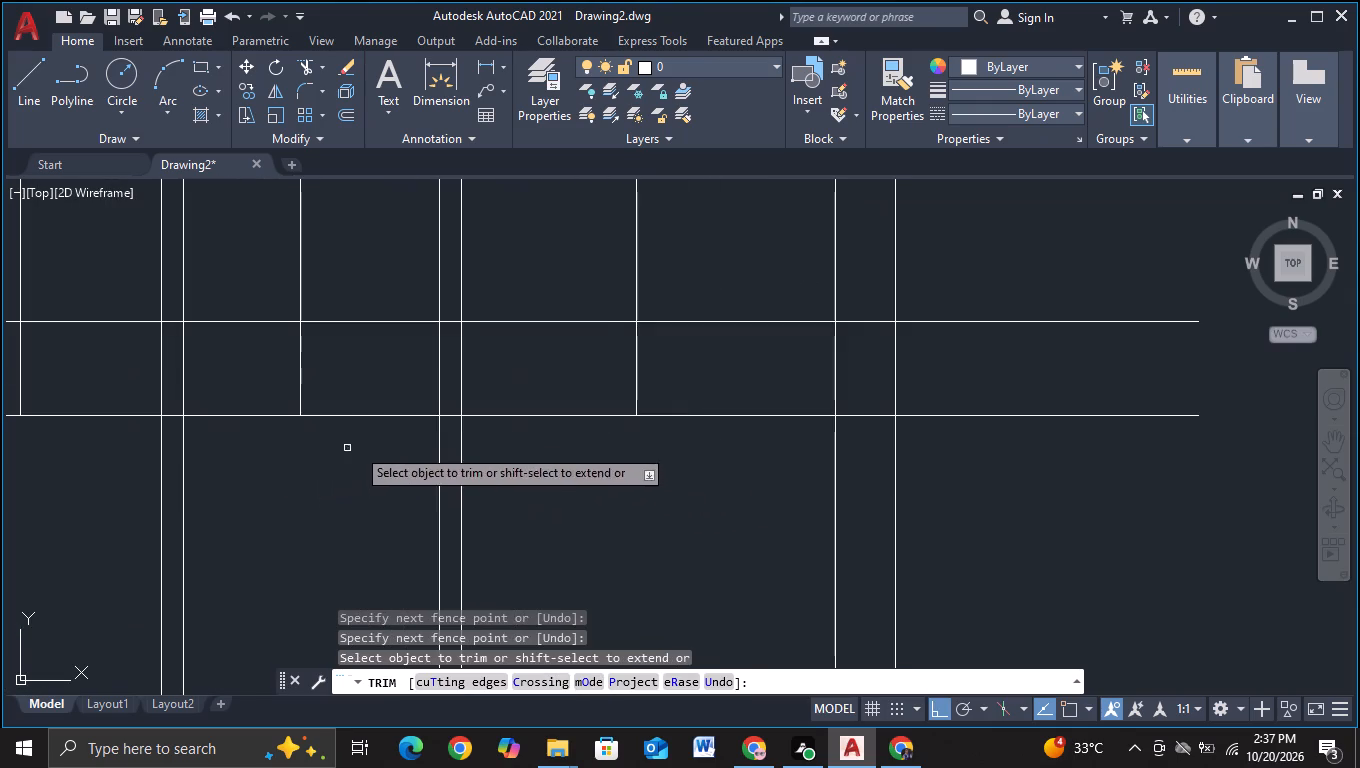
{"action": "left_click", "coordinate": [451, 414]}
{"action": "left_click", "coordinate": [454, 321]}
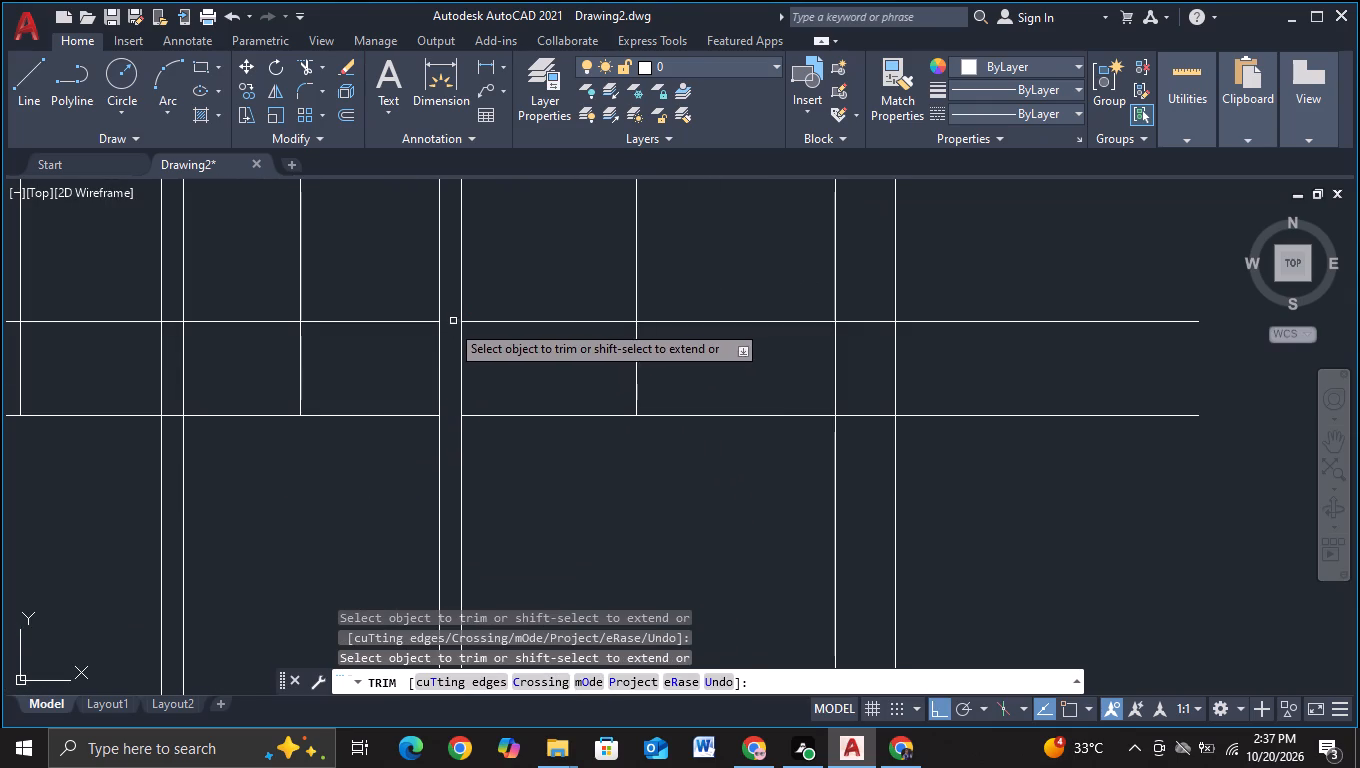
{"action": "left_click_drag", "start_coordinate": [175, 307], "coordinate": [178, 367]}
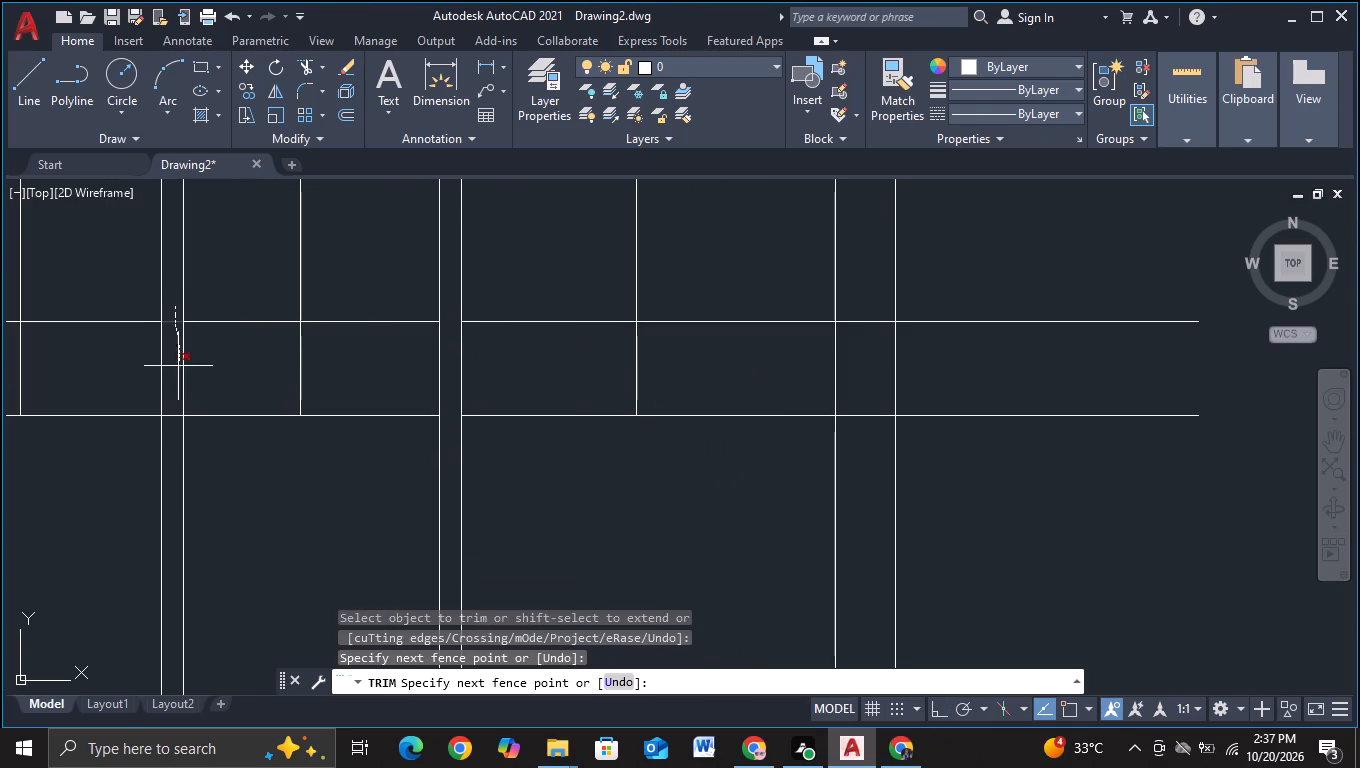
{"action": "left_click_drag", "start_coordinate": [178, 367], "coordinate": [172, 440]}
{"action": "middle_click_drag", "start_coordinate": [95, 536], "coordinate": [578, 436]}
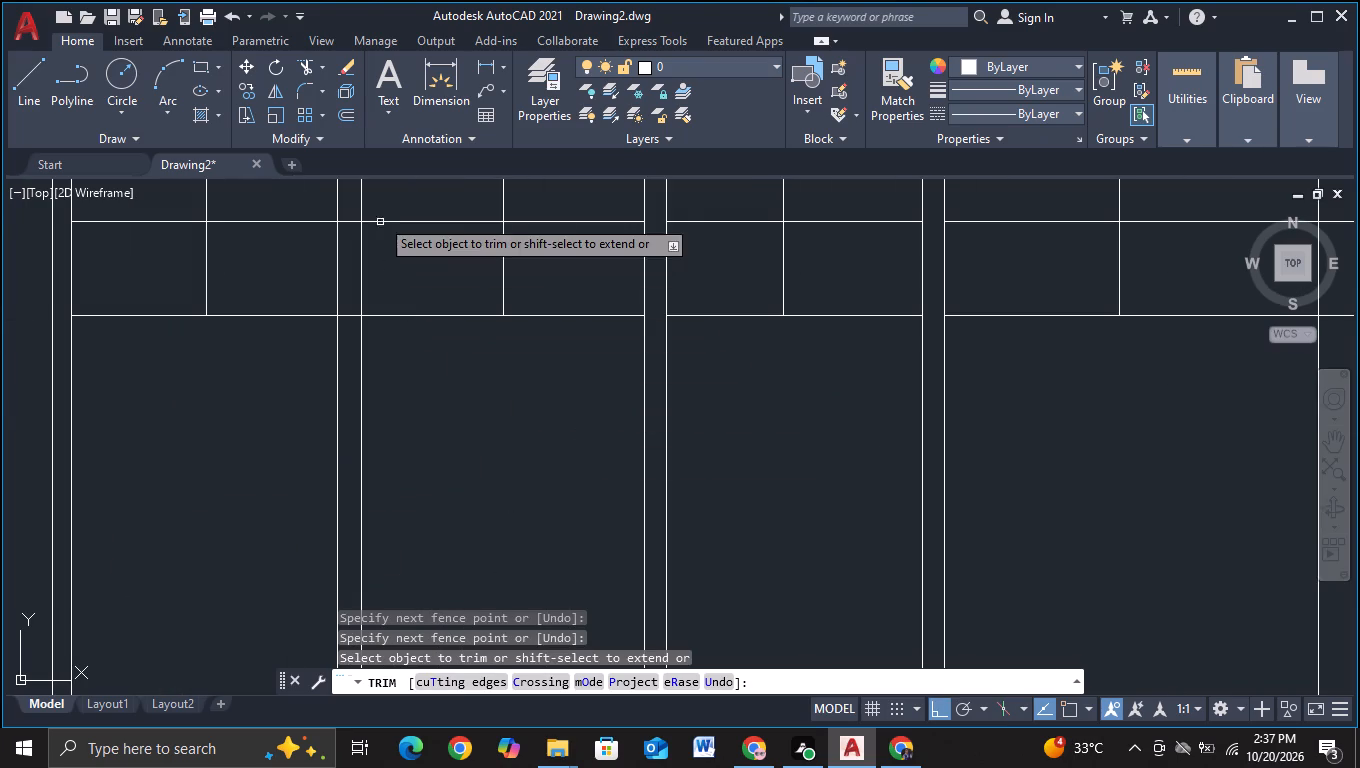
{"action": "left_click", "coordinate": [347, 201]}
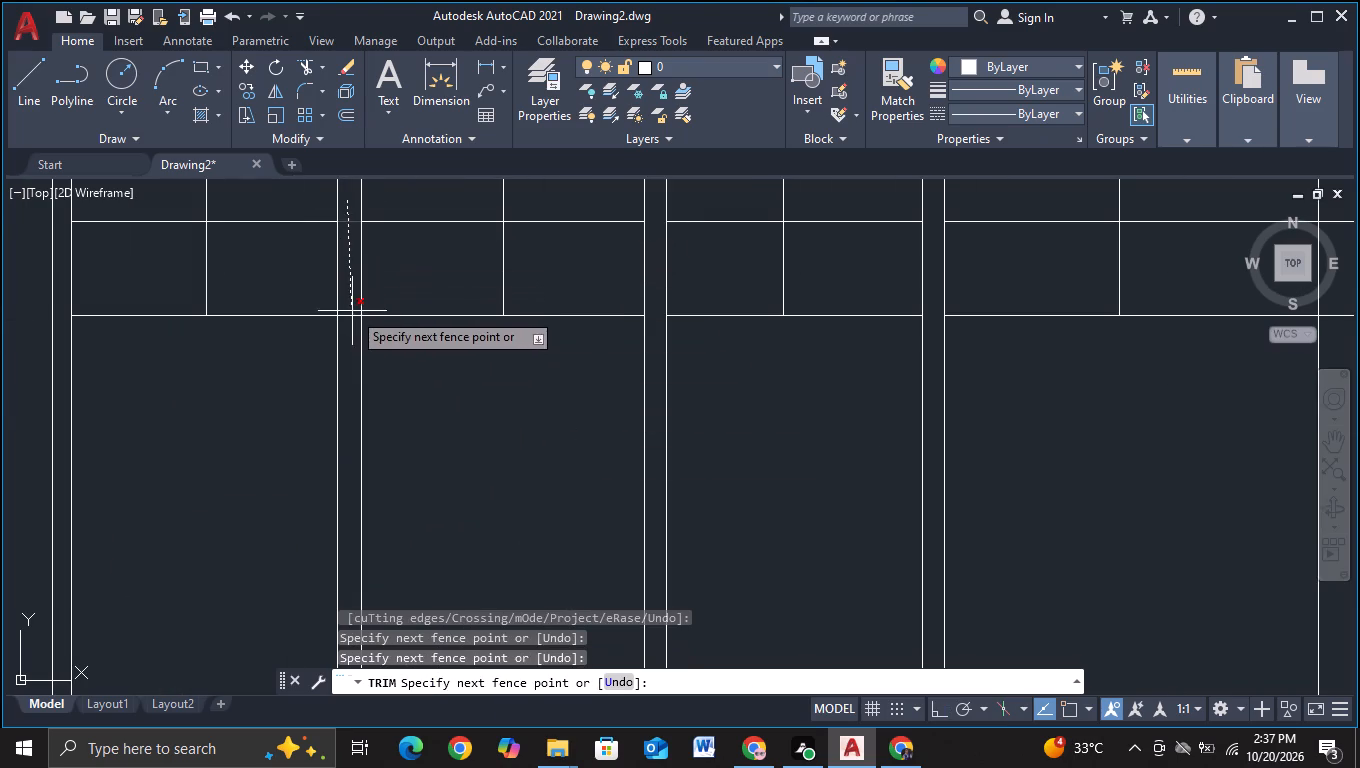
{"action": "left_click", "coordinate": [350, 329]}
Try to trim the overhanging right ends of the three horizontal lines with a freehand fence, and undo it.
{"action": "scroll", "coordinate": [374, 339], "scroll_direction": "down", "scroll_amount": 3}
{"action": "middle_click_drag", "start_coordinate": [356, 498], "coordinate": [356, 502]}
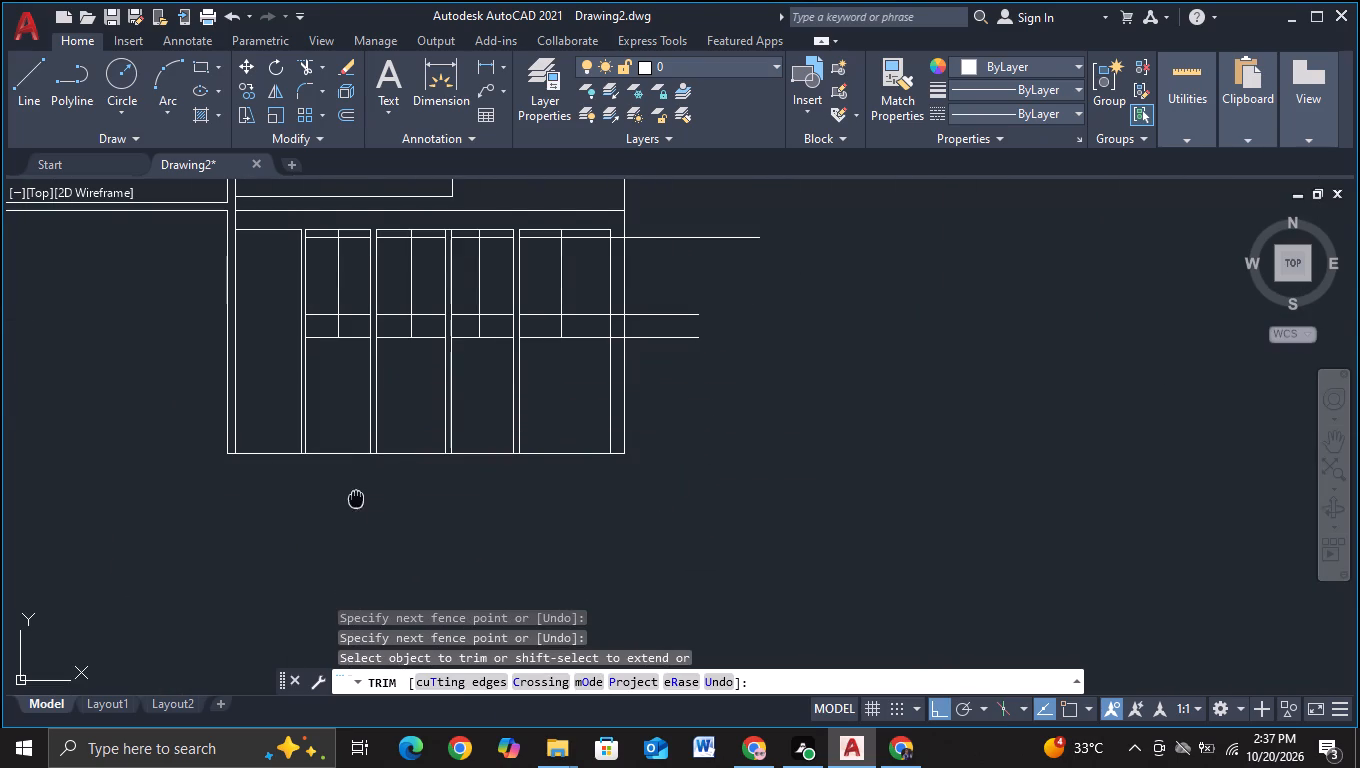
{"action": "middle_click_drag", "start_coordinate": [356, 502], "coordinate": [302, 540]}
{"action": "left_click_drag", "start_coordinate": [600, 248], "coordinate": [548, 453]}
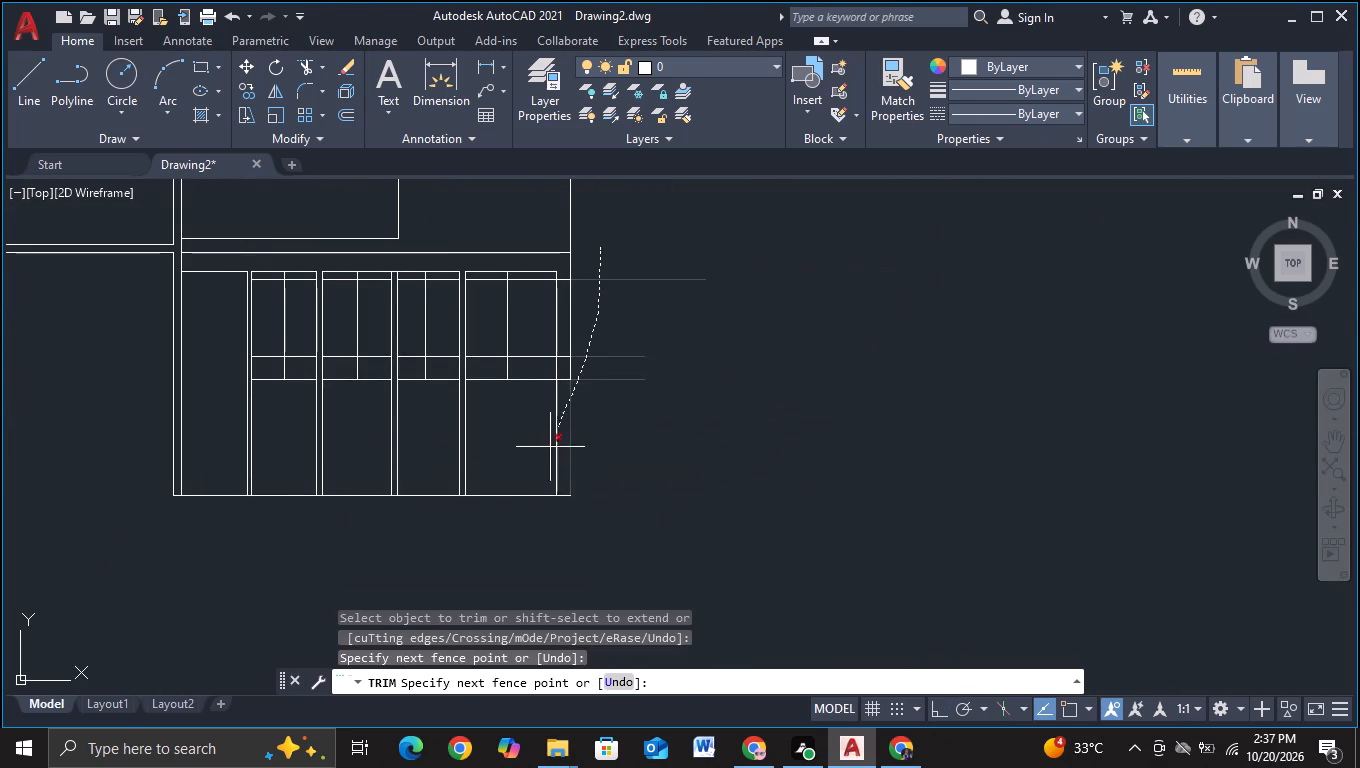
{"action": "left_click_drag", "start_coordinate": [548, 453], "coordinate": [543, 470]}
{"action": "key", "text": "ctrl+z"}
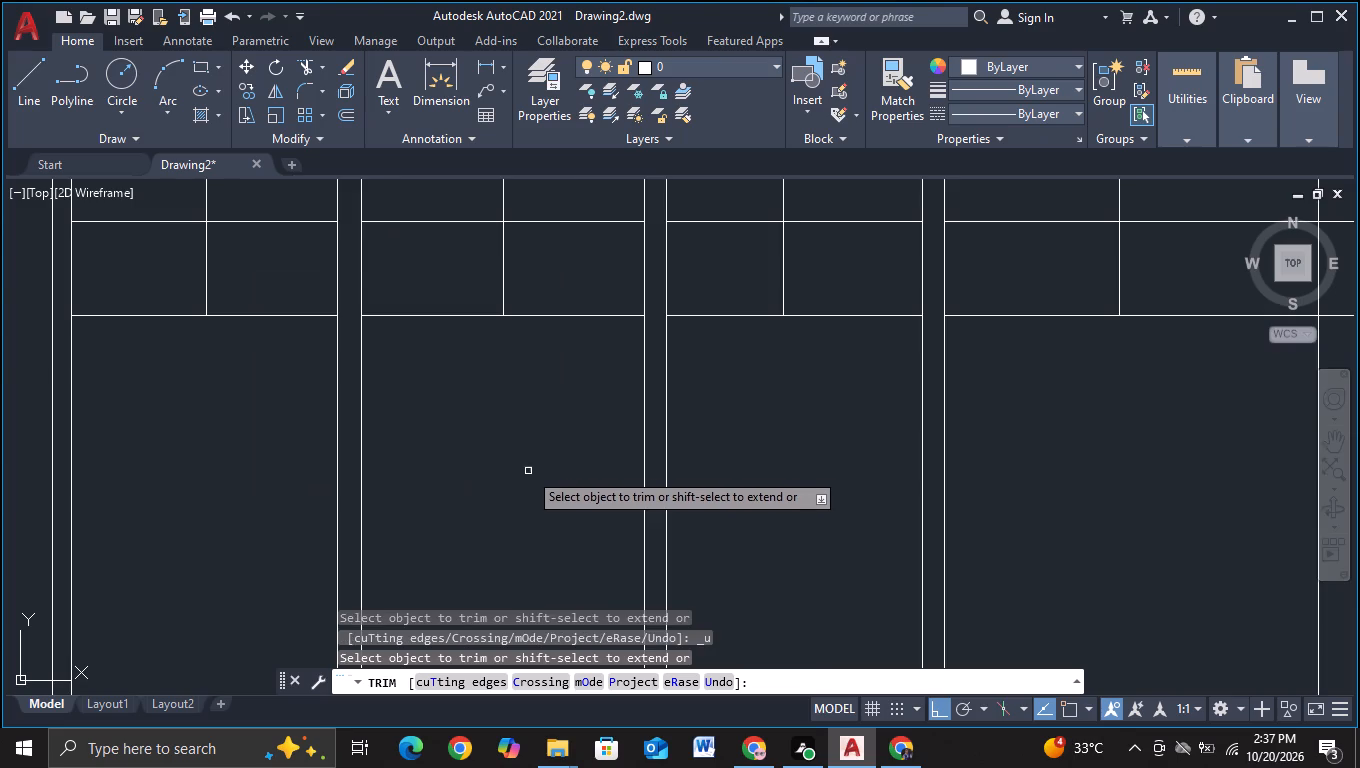
Trim the right ends of the three horizontal lines back to the frame's outer right edge.
{"action": "scroll", "coordinate": [537, 465], "scroll_direction": "down", "scroll_amount": 3}
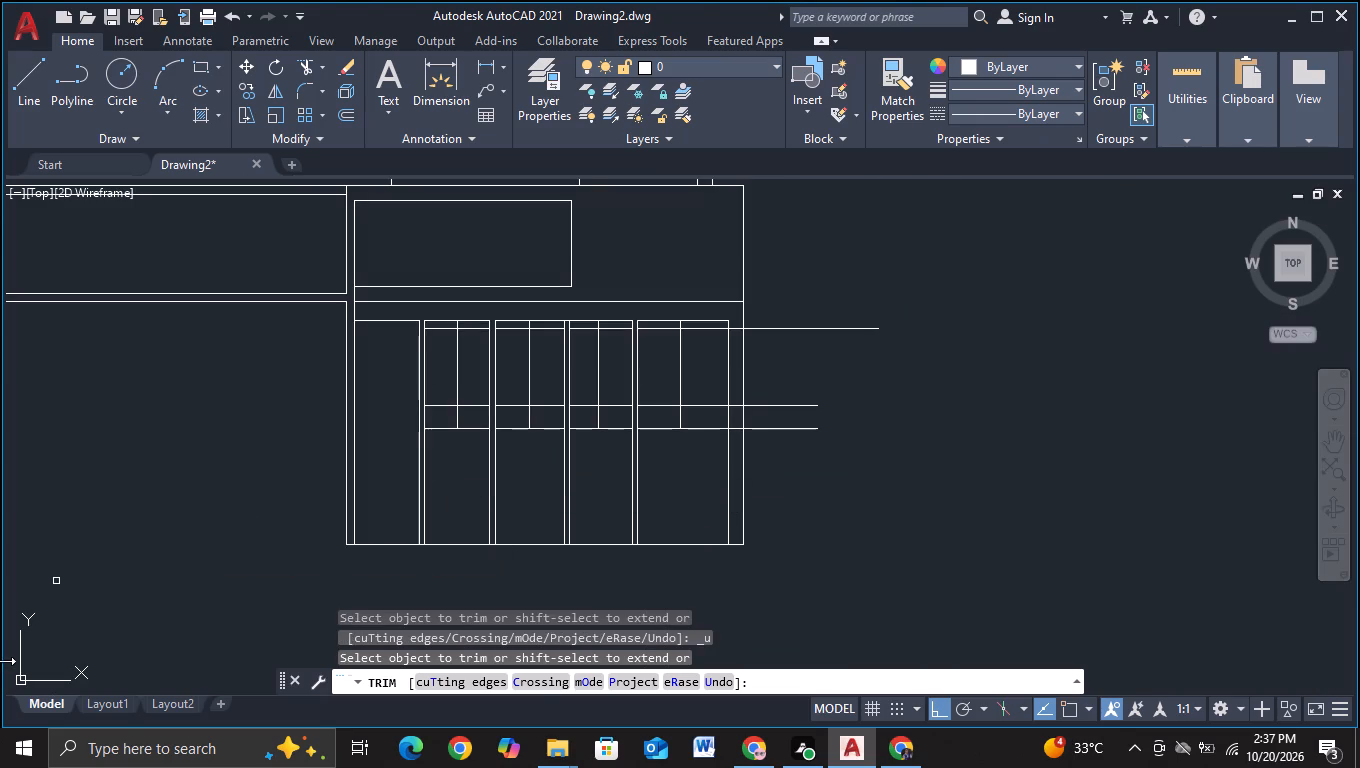
{"action": "left_click_drag", "start_coordinate": [773, 305], "coordinate": [807, 573]}
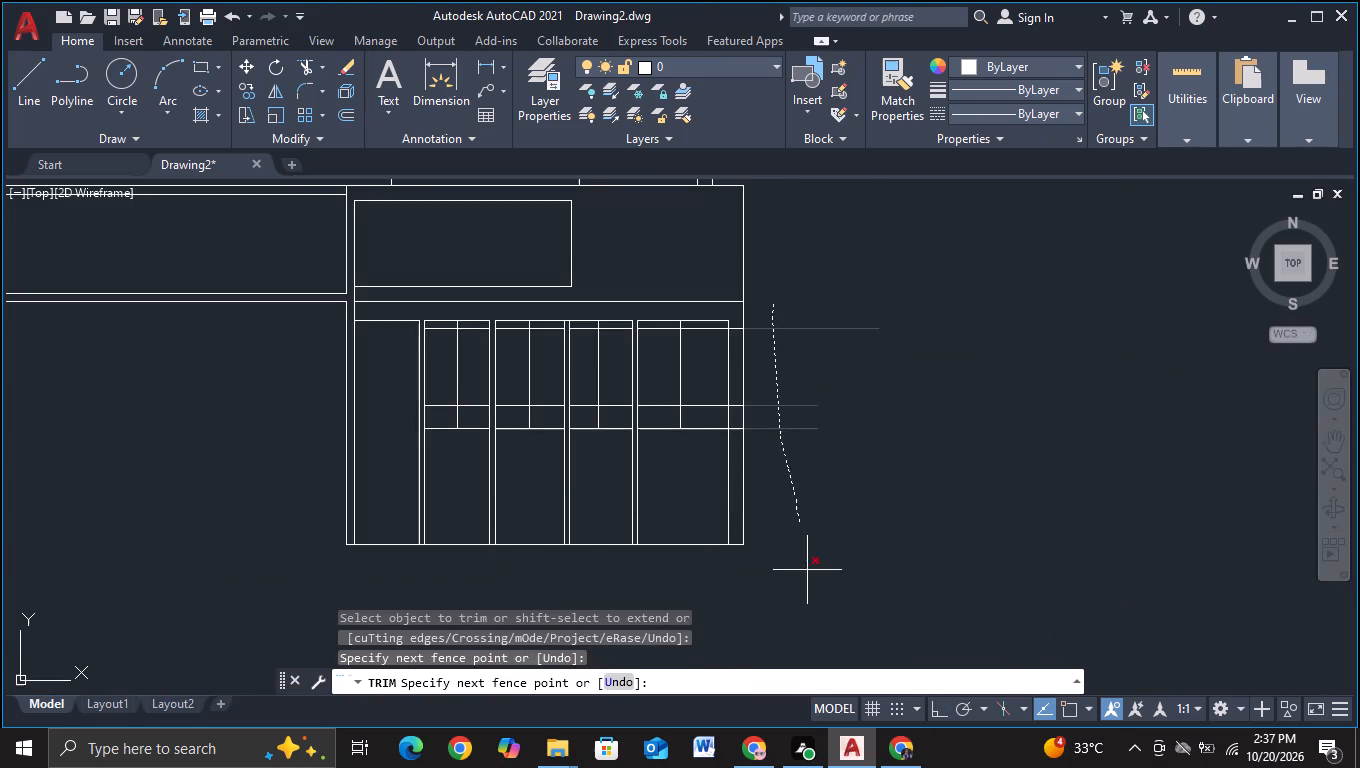
{"action": "left_click_drag", "start_coordinate": [807, 573], "coordinate": [807, 575]}
Trim the three horizontal lines out of the gap between the last panel's right edge and the frame's outer right edge.
{"action": "scroll", "coordinate": [786, 434], "scroll_direction": "up", "scroll_amount": 2}
{"action": "left_click", "coordinate": [650, 345]}
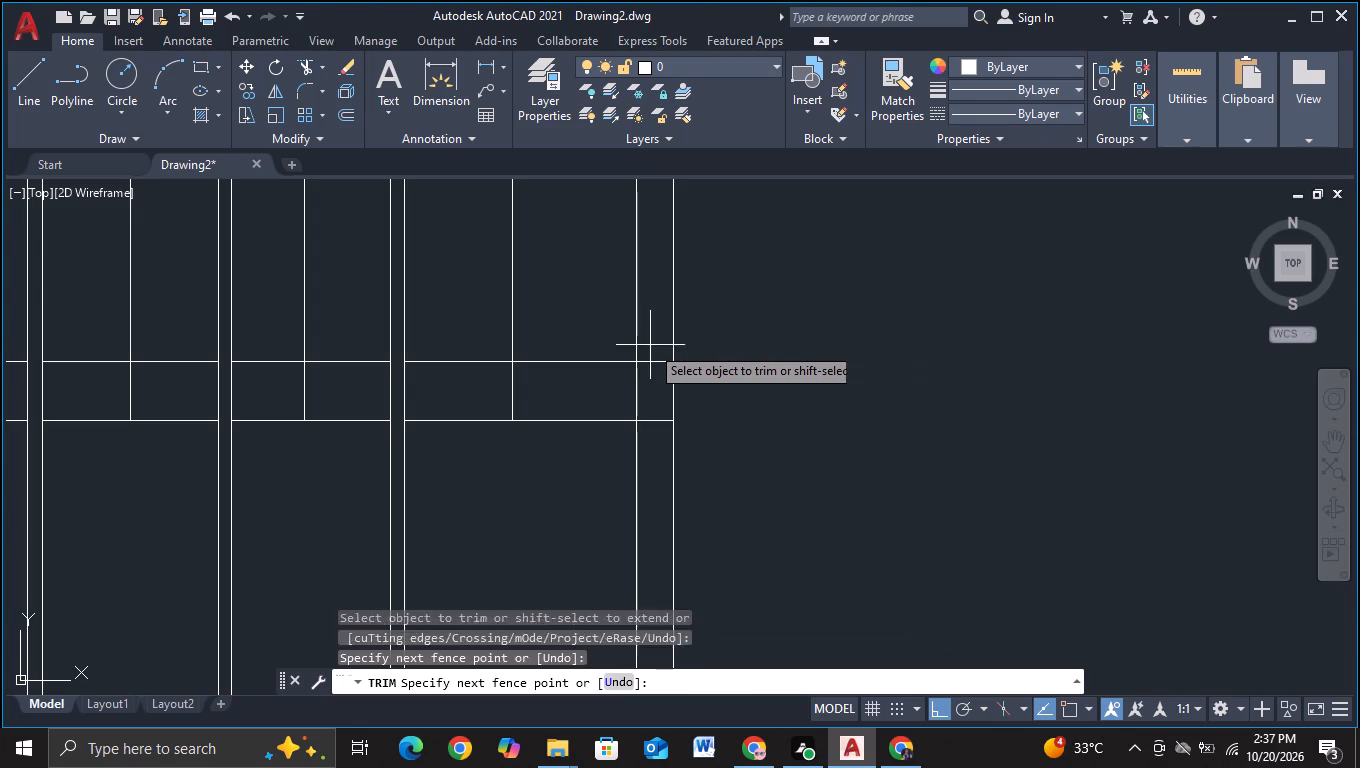
{"action": "left_click", "coordinate": [656, 460]}
{"action": "middle_click_drag", "start_coordinate": [782, 359], "coordinate": [818, 679]}
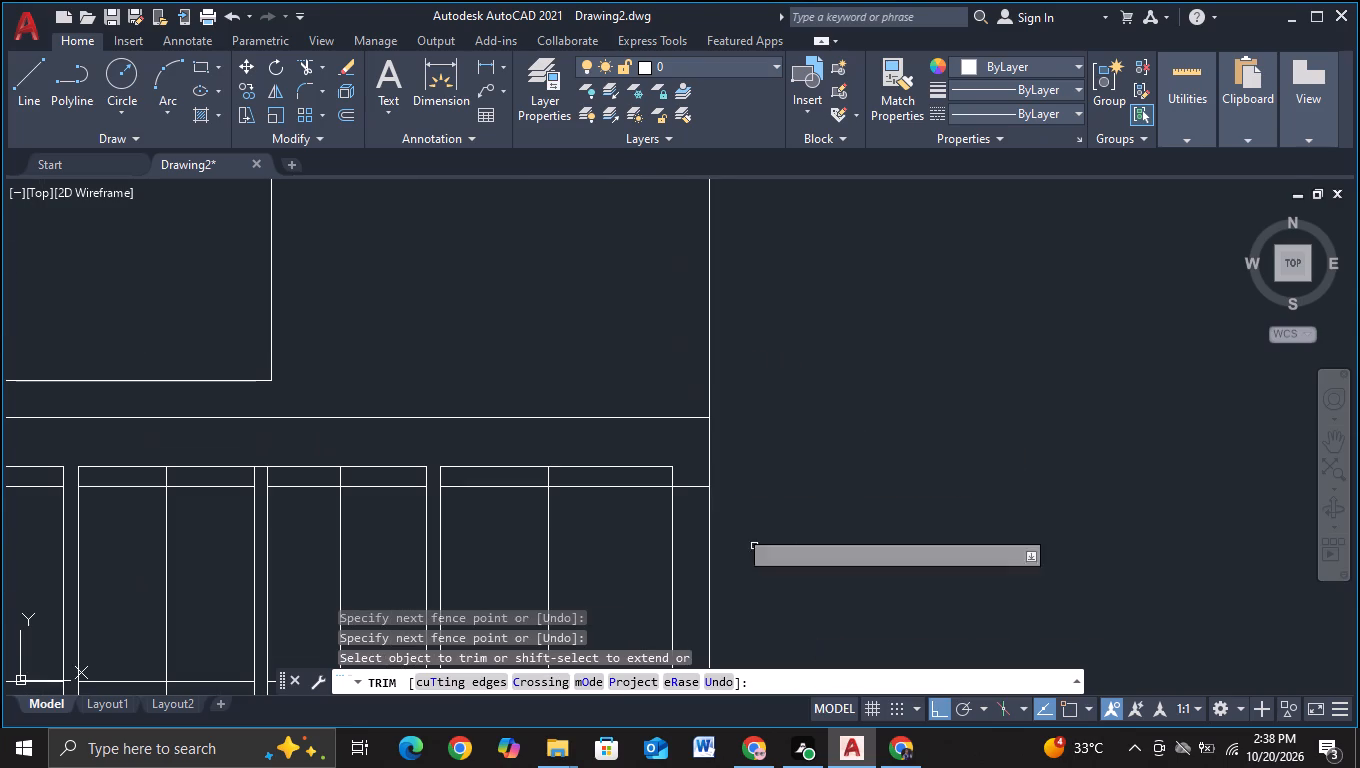
{"action": "left_click", "coordinate": [692, 473]}
{"action": "left_click", "coordinate": [694, 520]}
{"action": "scroll", "coordinate": [773, 515], "scroll_direction": "down", "scroll_amount": 3}
{"action": "middle_click_drag", "start_coordinate": [851, 551], "coordinate": [867, 499]}
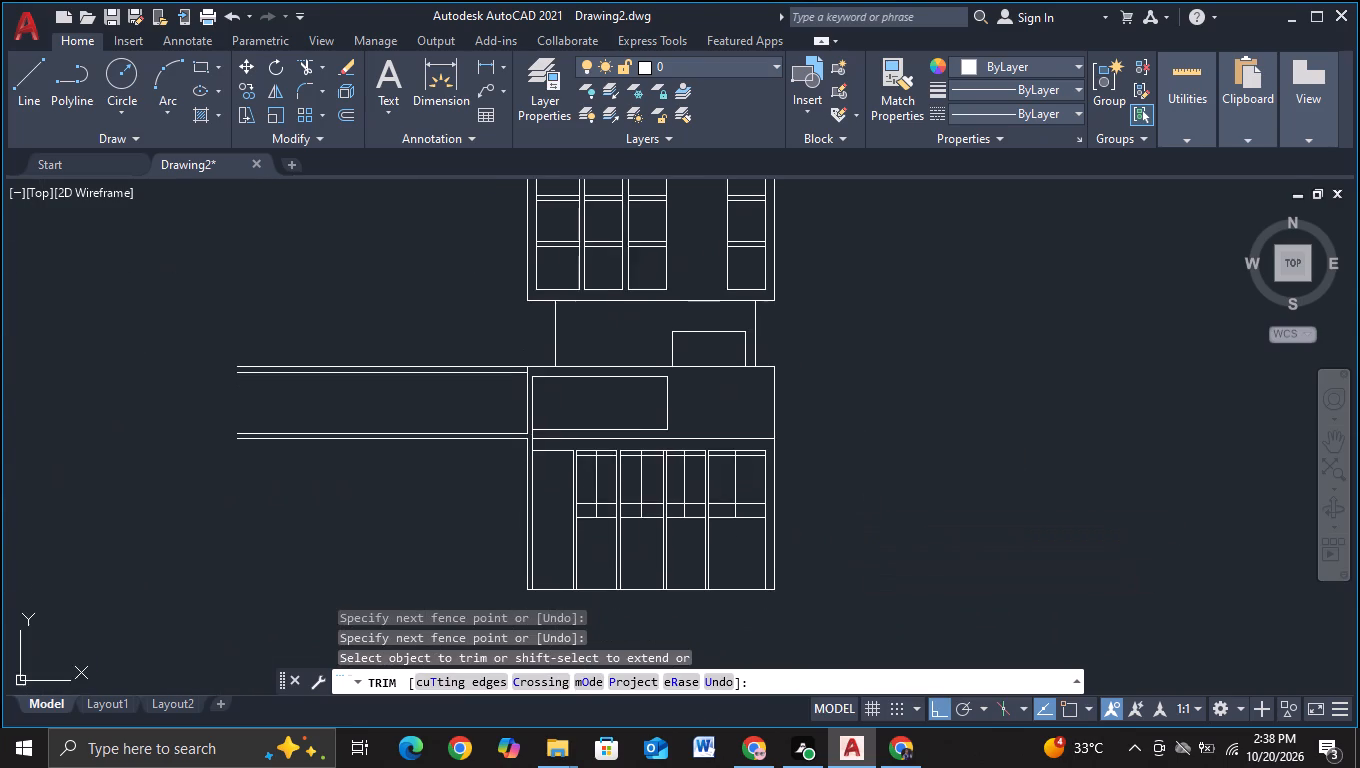
{"action": "middle_click_drag", "start_coordinate": [812, 570], "coordinate": [820, 525]}
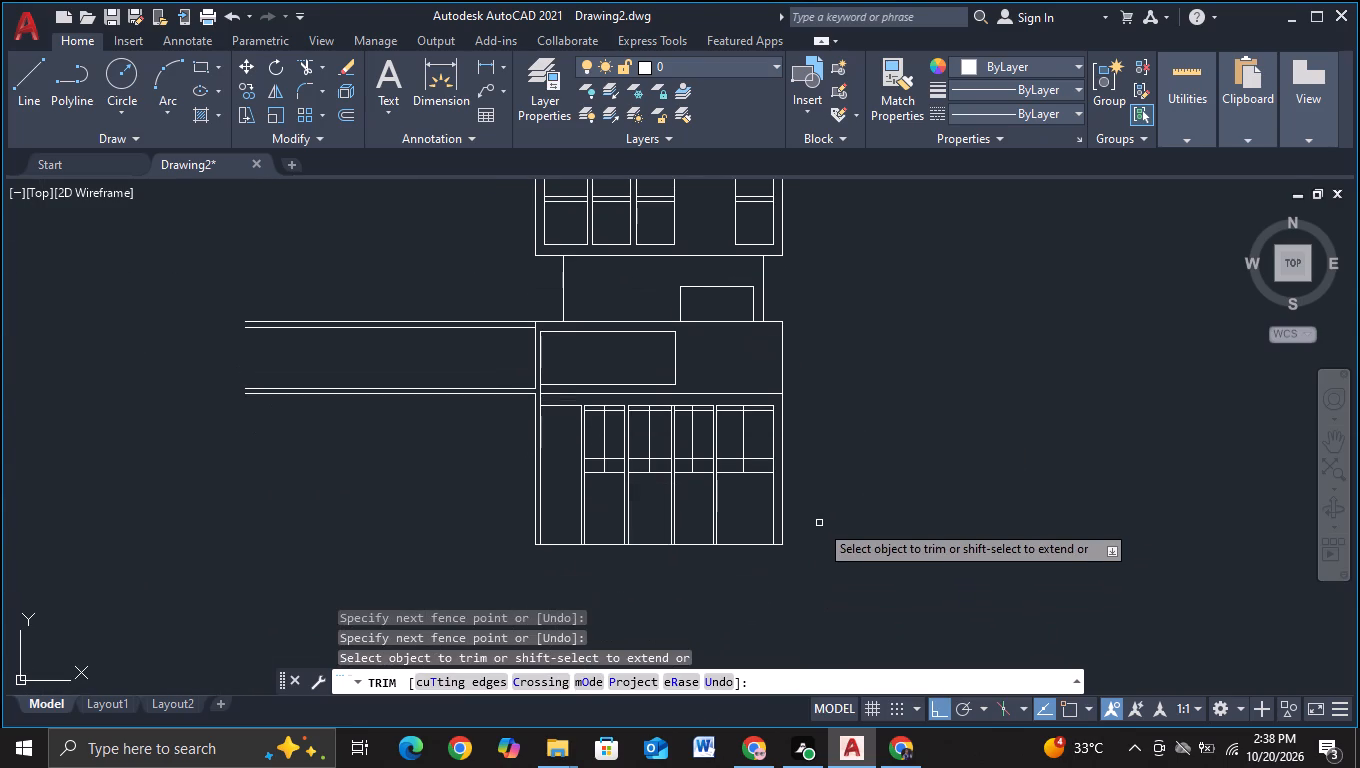
{"action": "middle_click", "coordinate": [824, 436]}
{"action": "middle_click_drag", "start_coordinate": [854, 556], "coordinate": [833, 468]}
{"action": "scroll", "coordinate": [684, 451], "scroll_direction": "up", "scroll_amount": 1}
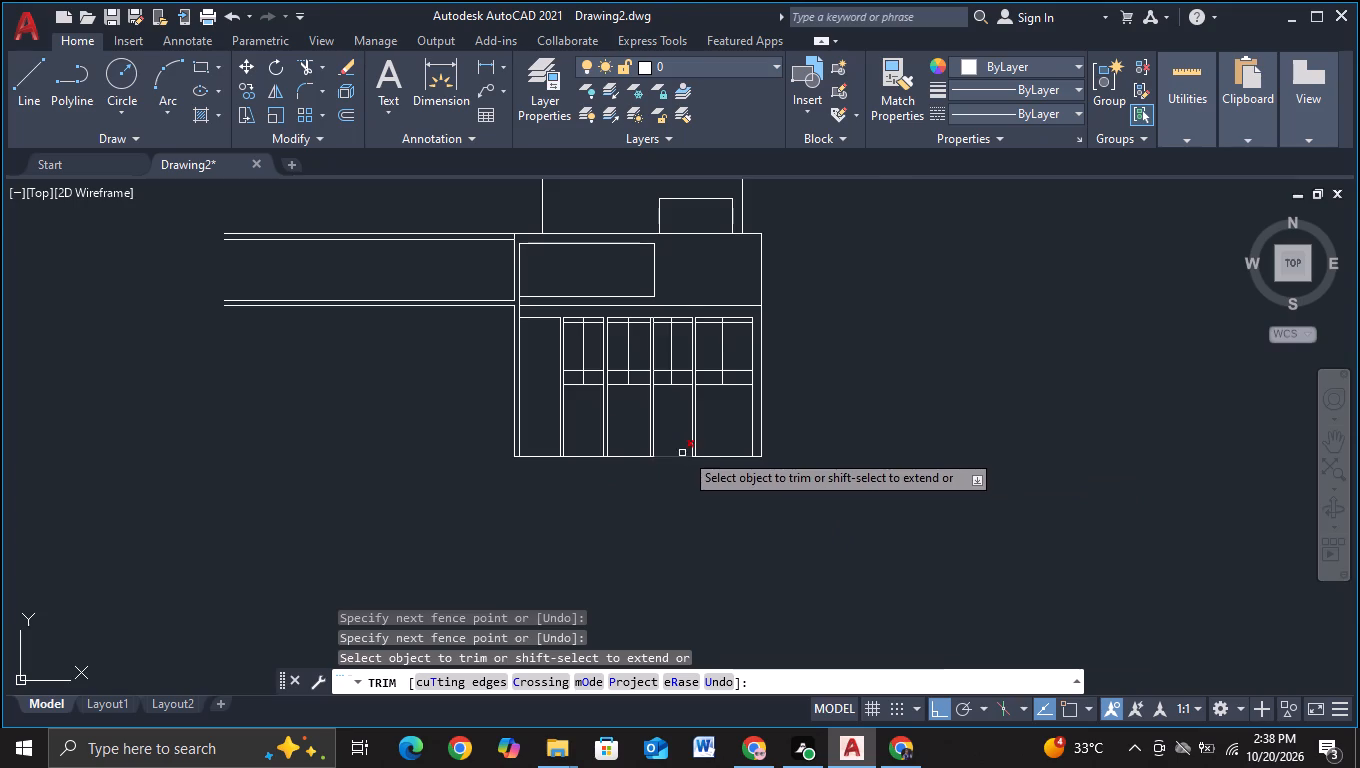
{"action": "scroll", "coordinate": [684, 451], "scroll_direction": "up", "scroll_amount": 1}
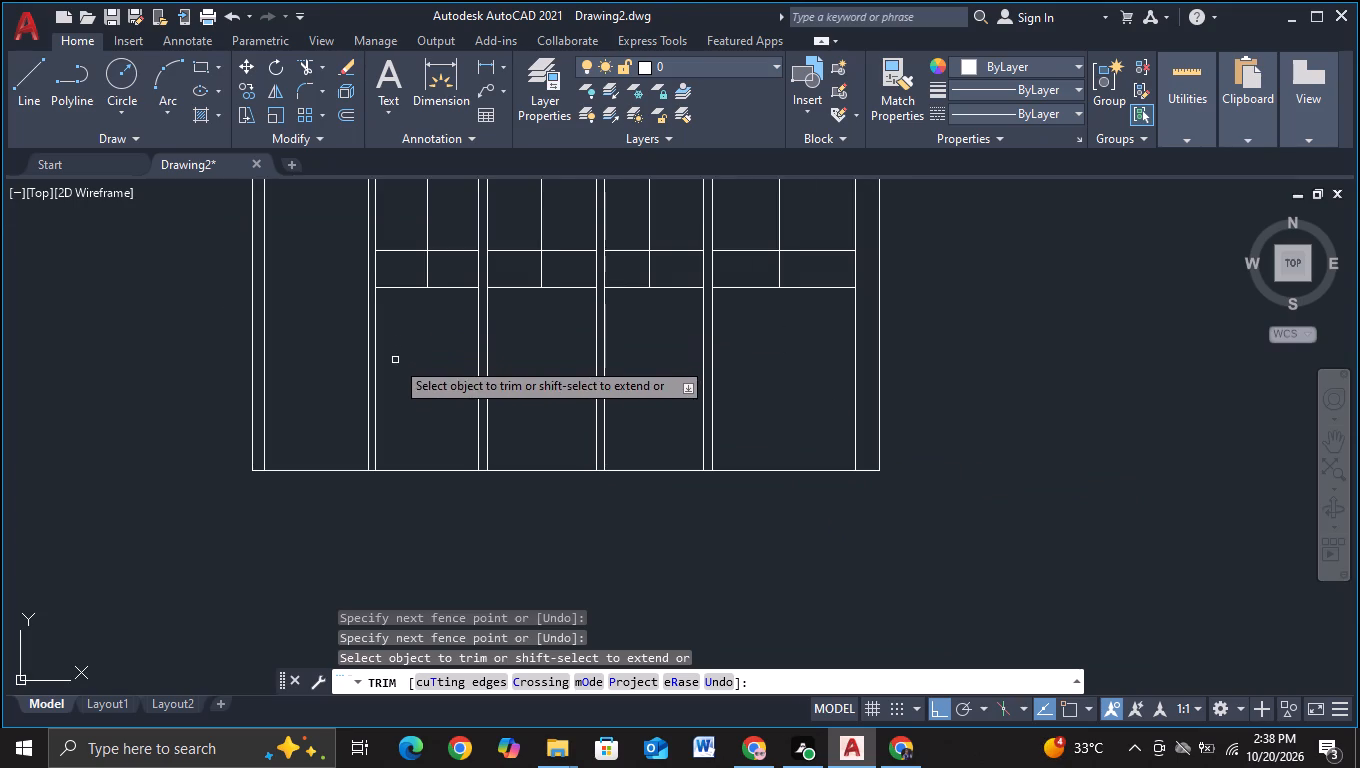
{"action": "key", "text": "Escape"}
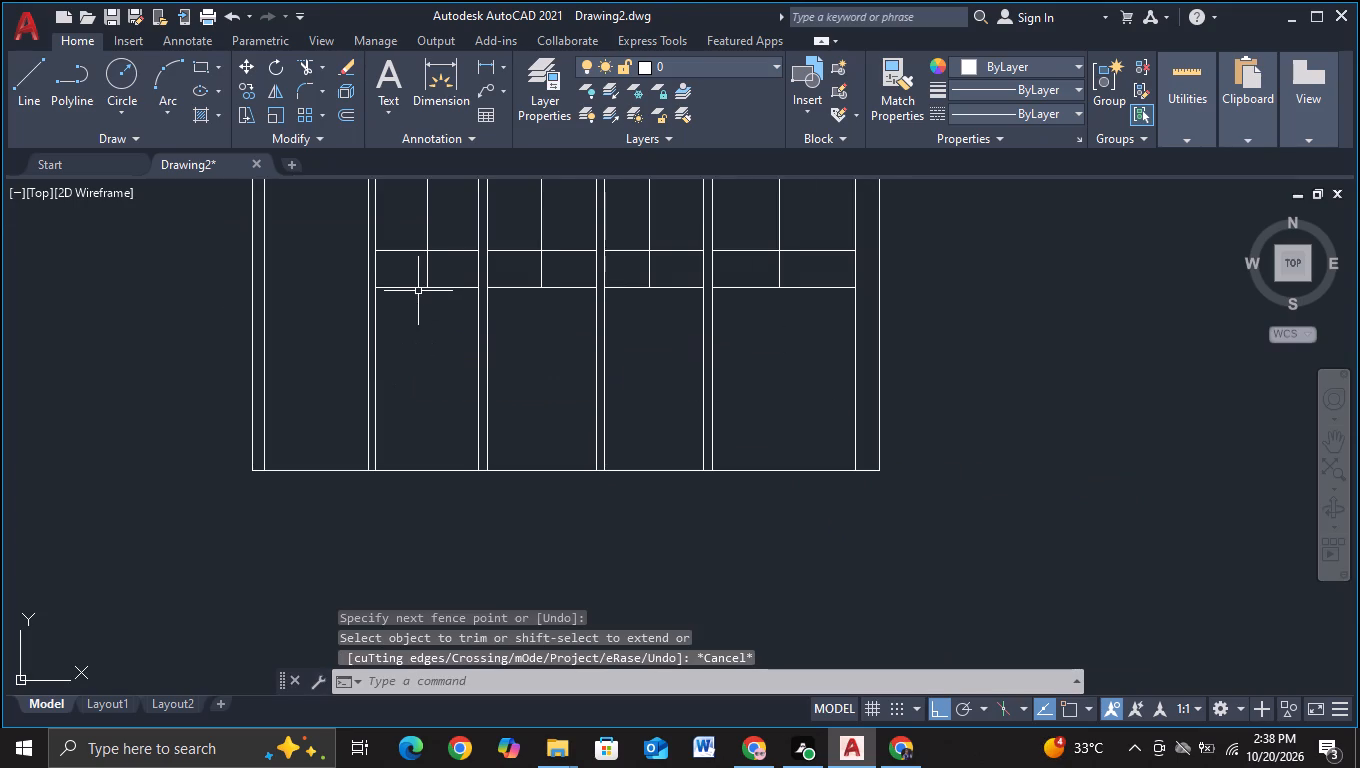
Copy the four panels' lowest horizontal lines straight down three times, at about 0.39, 0.7 and 3.83 units below the originals.
{"action": "left_click", "coordinate": [415, 289]}
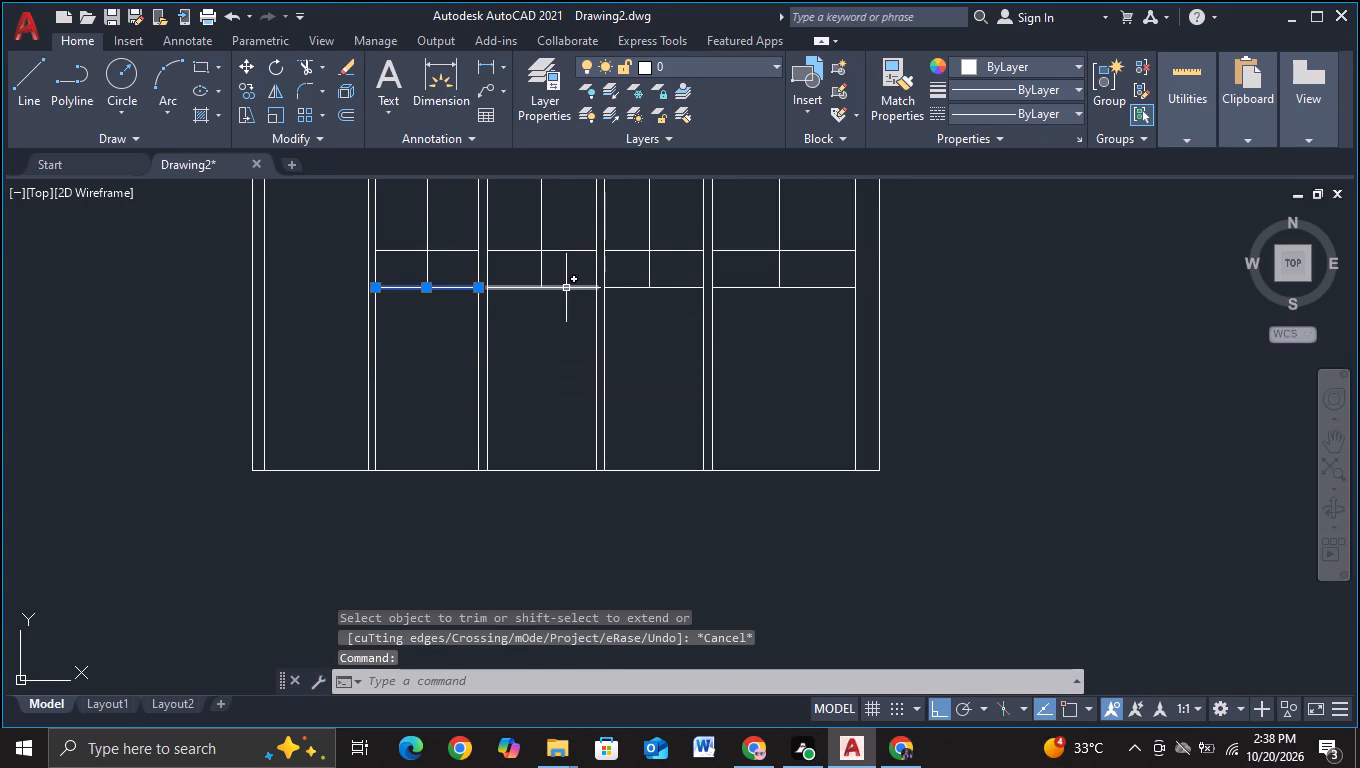
{"action": "left_click", "coordinate": [566, 288]}
{"action": "left_click", "coordinate": [631, 288]}
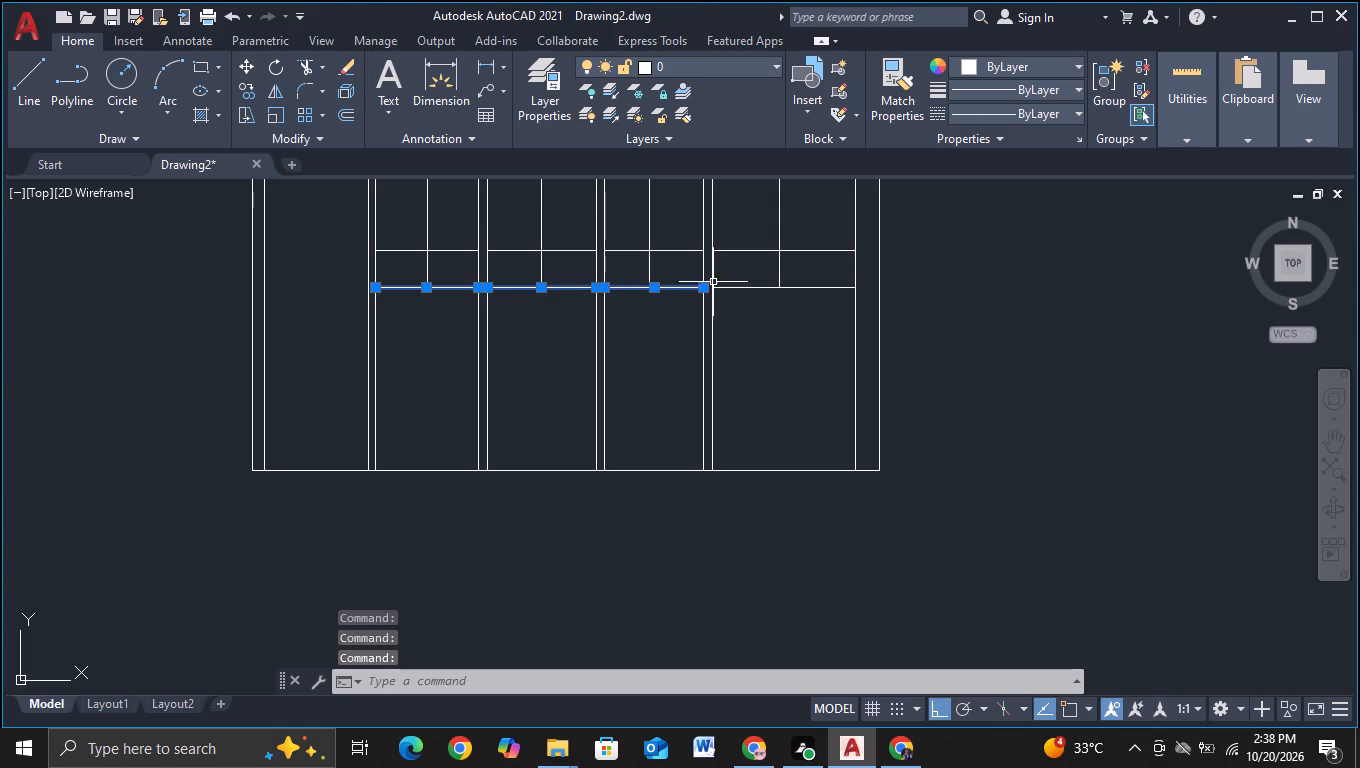
{"action": "left_click", "coordinate": [741, 288]}
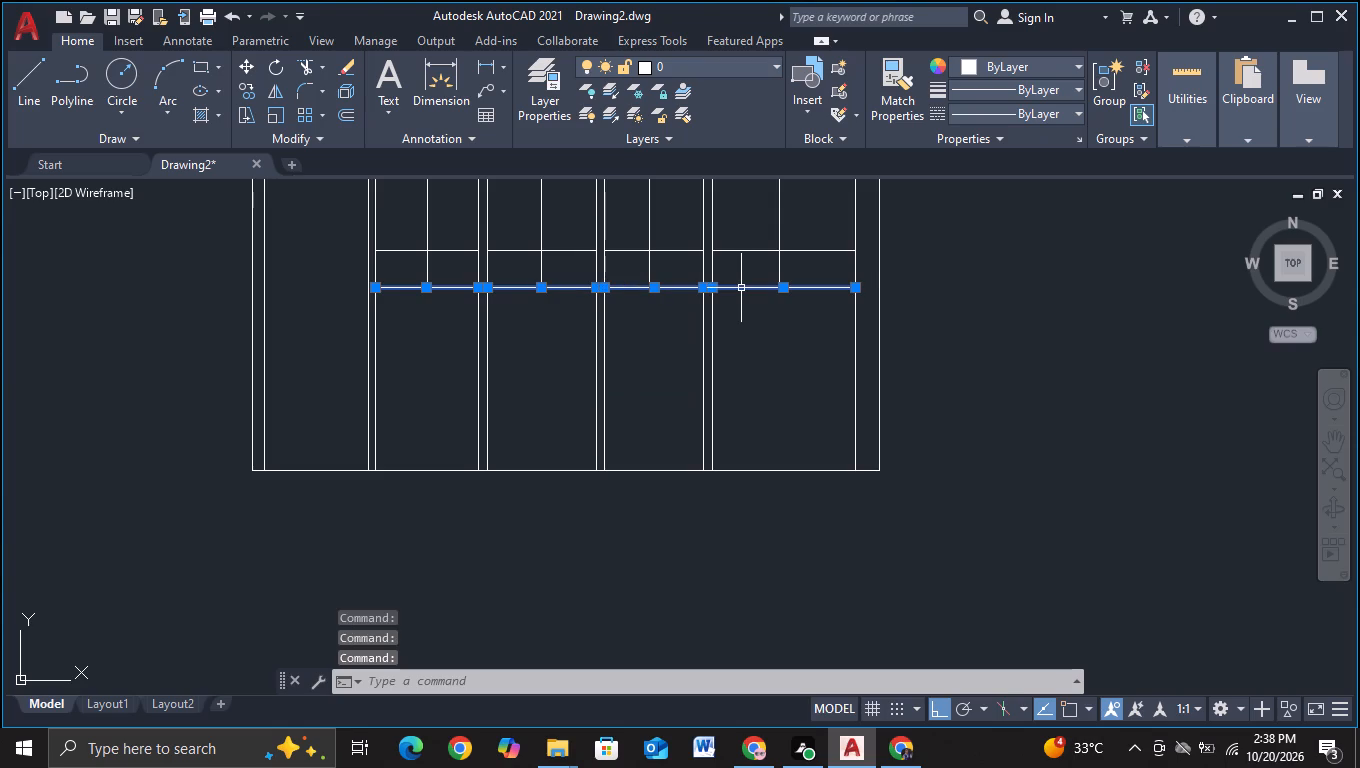
{"action": "key", "text": "c"}
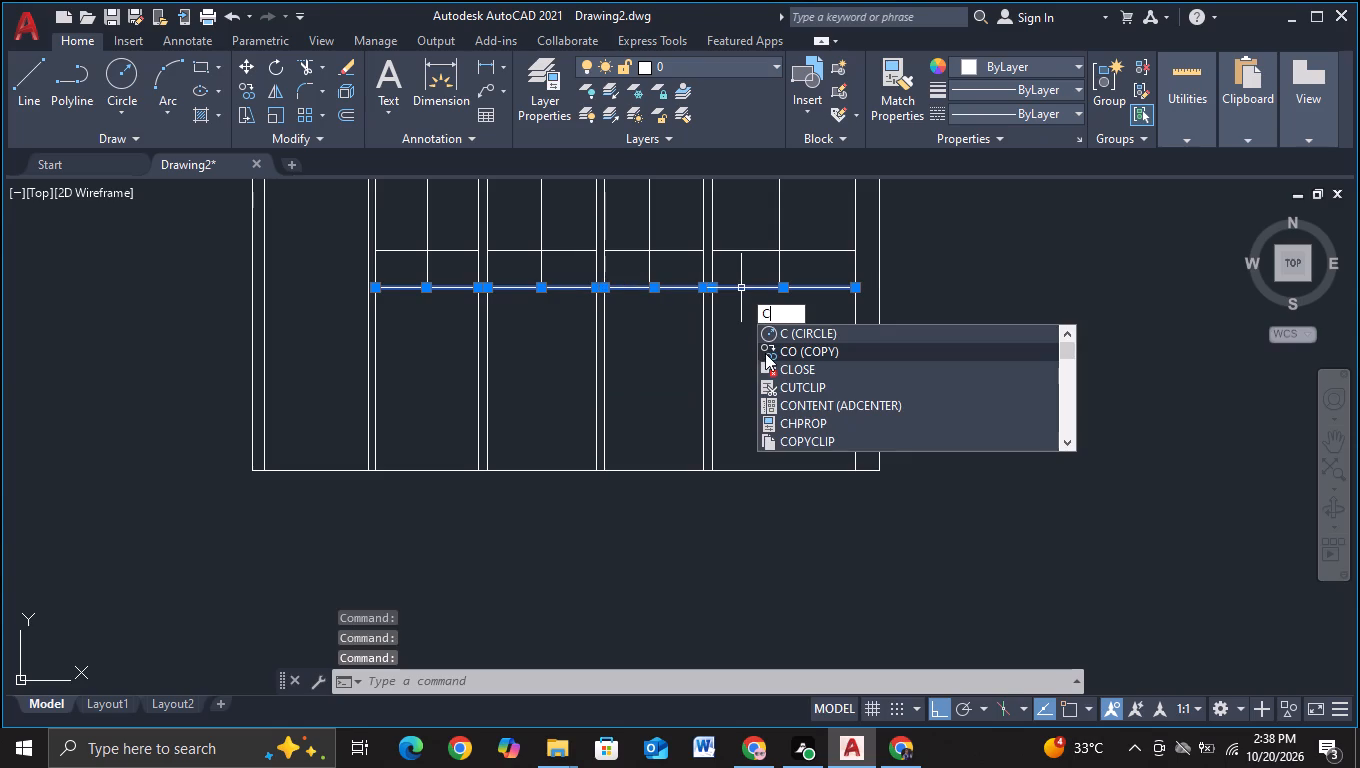
{"action": "left_click", "coordinate": [765, 353]}
{"action": "left_click", "coordinate": [644, 287]}
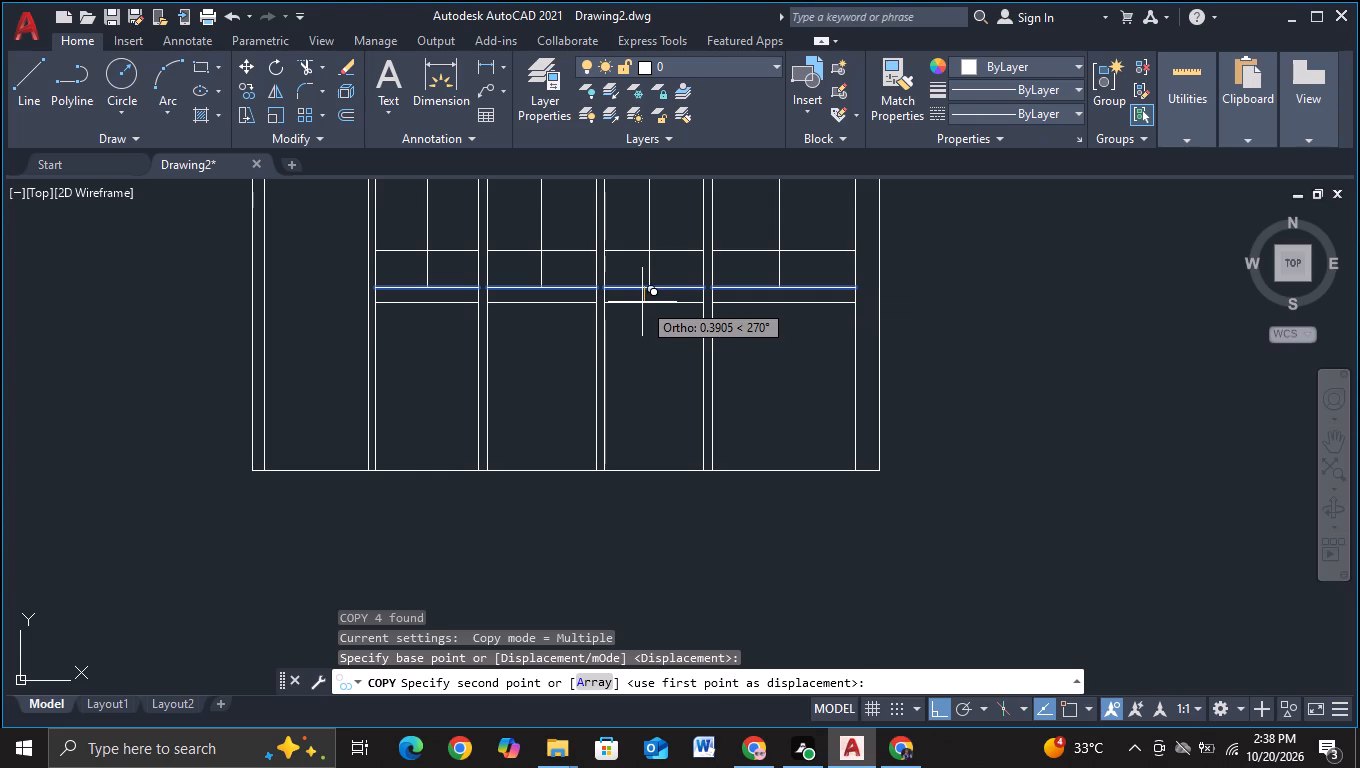
{"action": "left_click", "coordinate": [642, 302]}
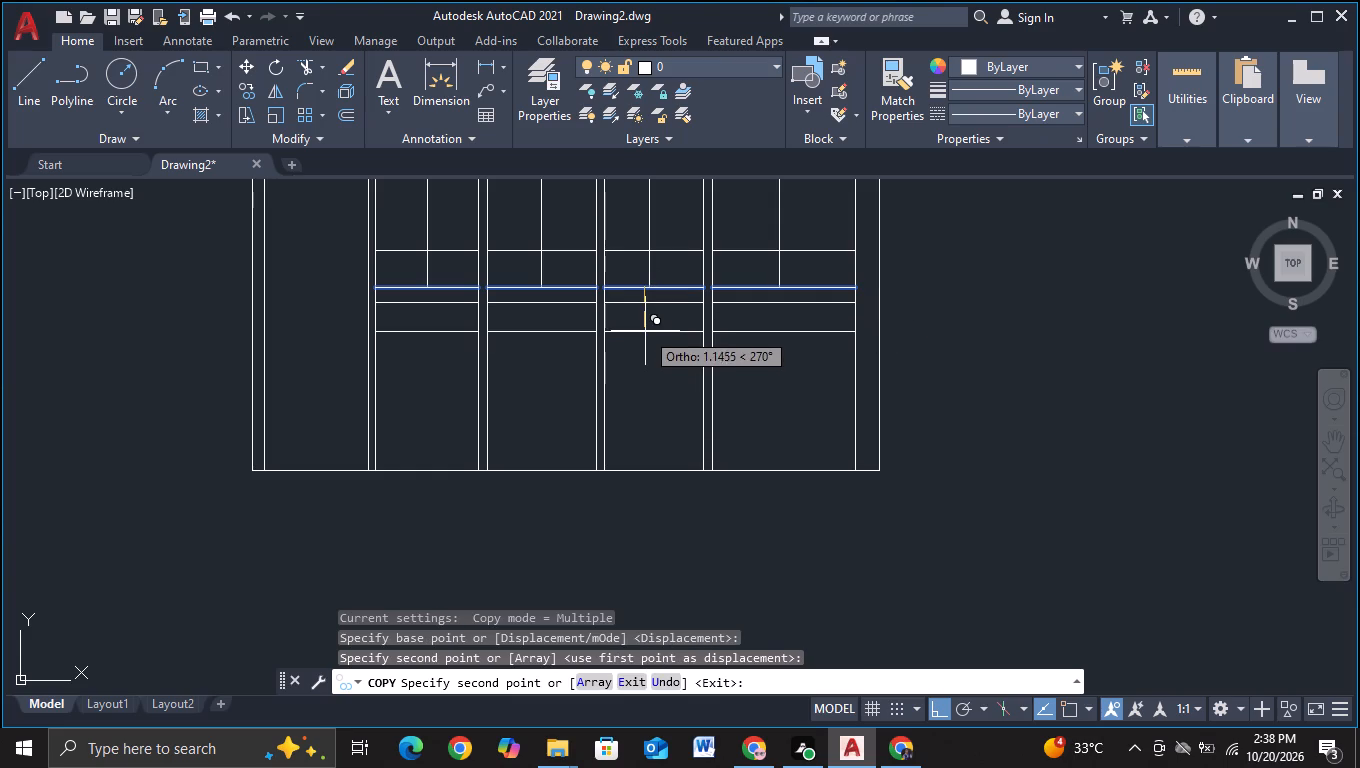
{"action": "scroll", "coordinate": [645, 326], "scroll_direction": "down", "scroll_amount": 2}
{"action": "scroll", "coordinate": [645, 326], "scroll_direction": "up", "scroll_amount": 1}
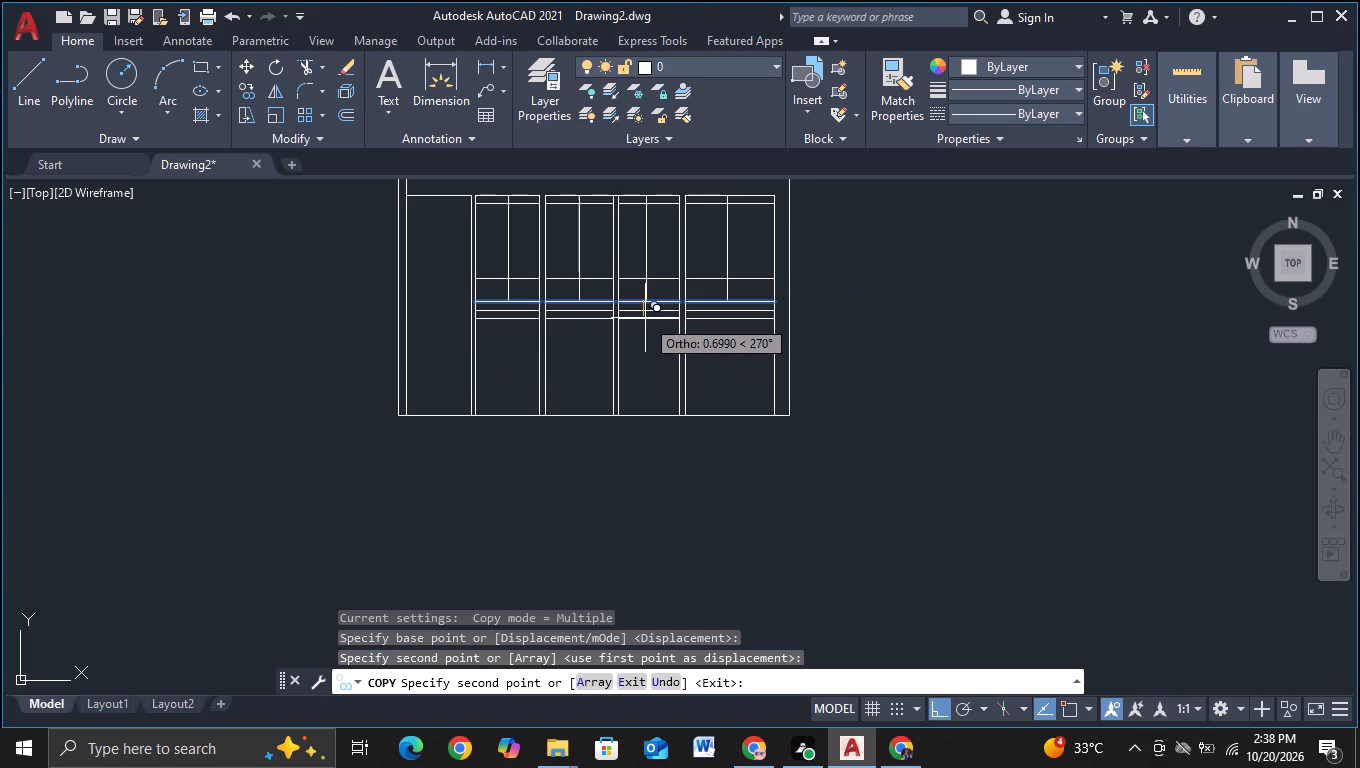
{"action": "left_click", "coordinate": [645, 319]}
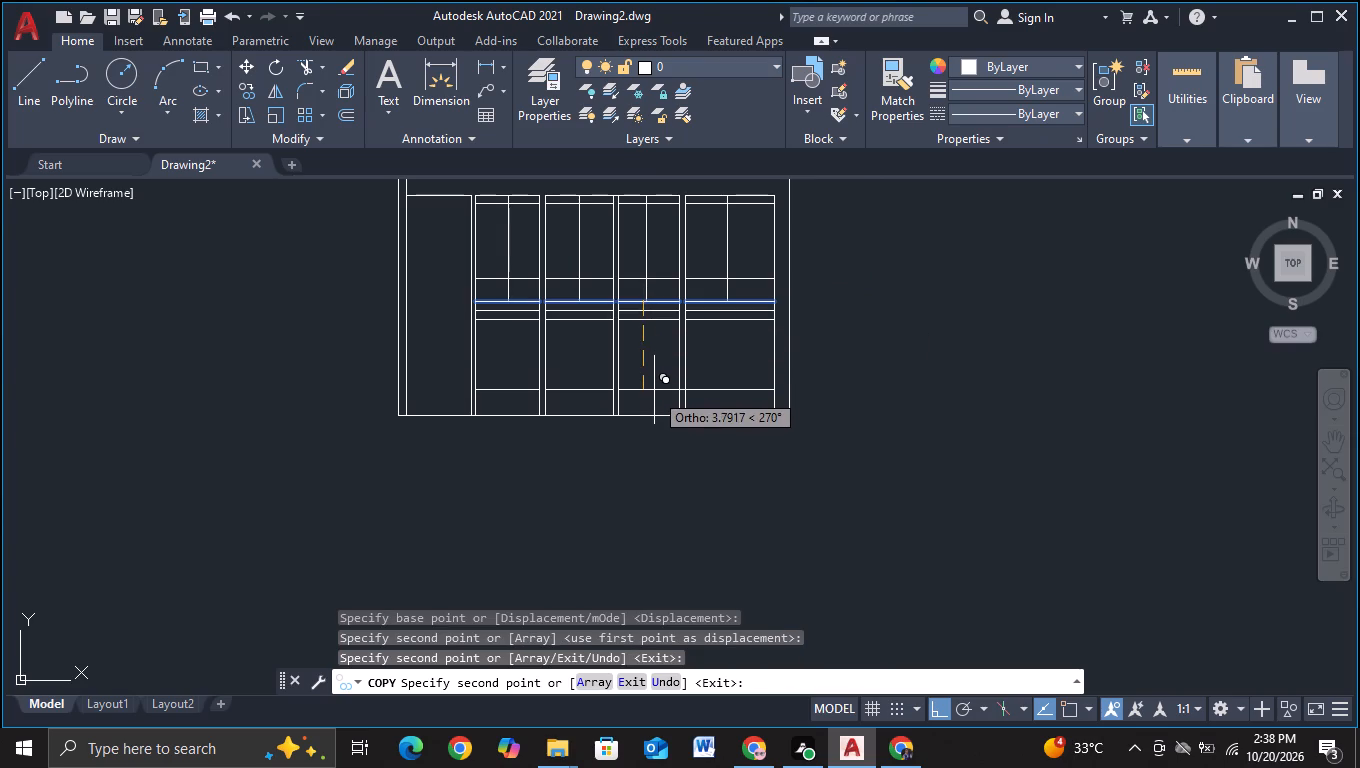
{"action": "left_click", "coordinate": [653, 393]}
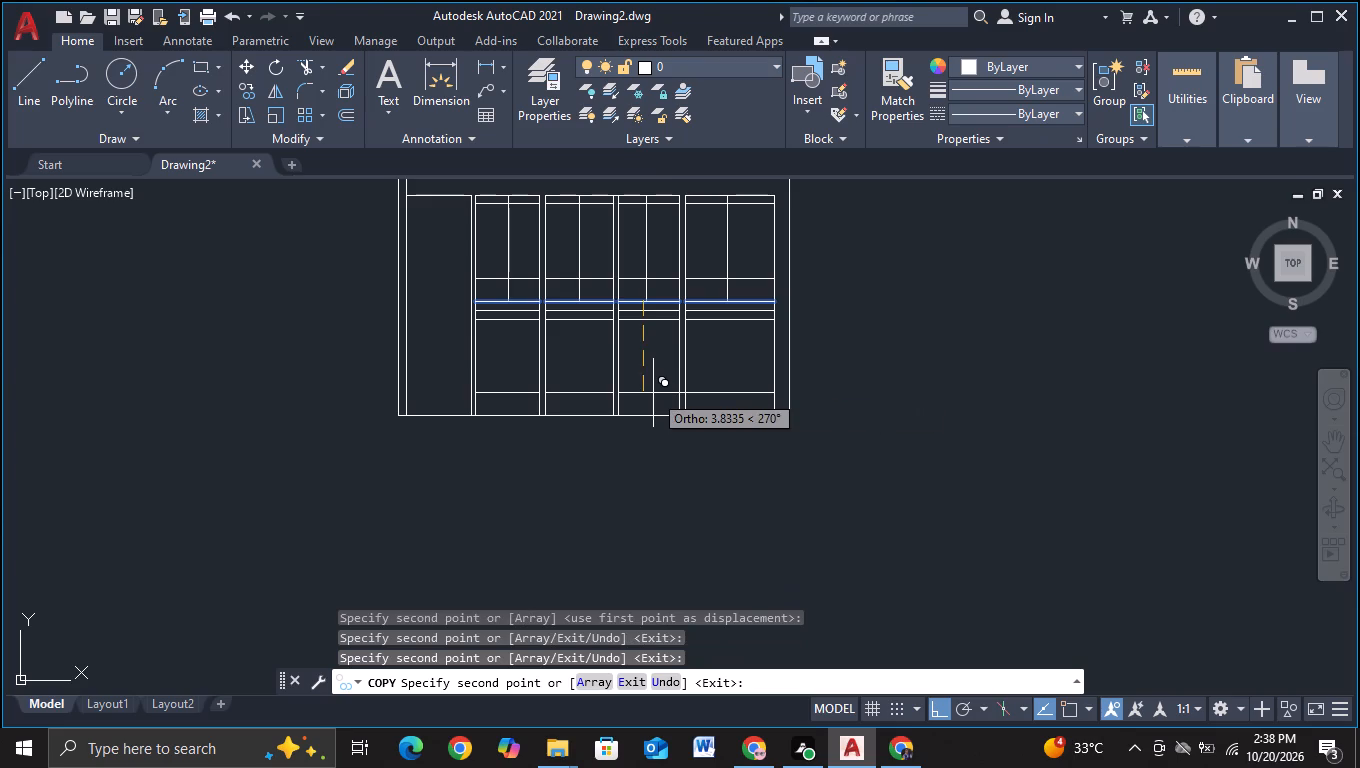
{"action": "key", "text": "Escape"}
Trim the vertical dividers of the first two upper panels out of the narrow top strip and the bottom strip.
{"action": "scroll", "coordinate": [598, 395], "scroll_direction": "up", "scroll_amount": 1}
{"action": "middle_click_drag", "start_coordinate": [441, 335], "coordinate": [459, 415]}
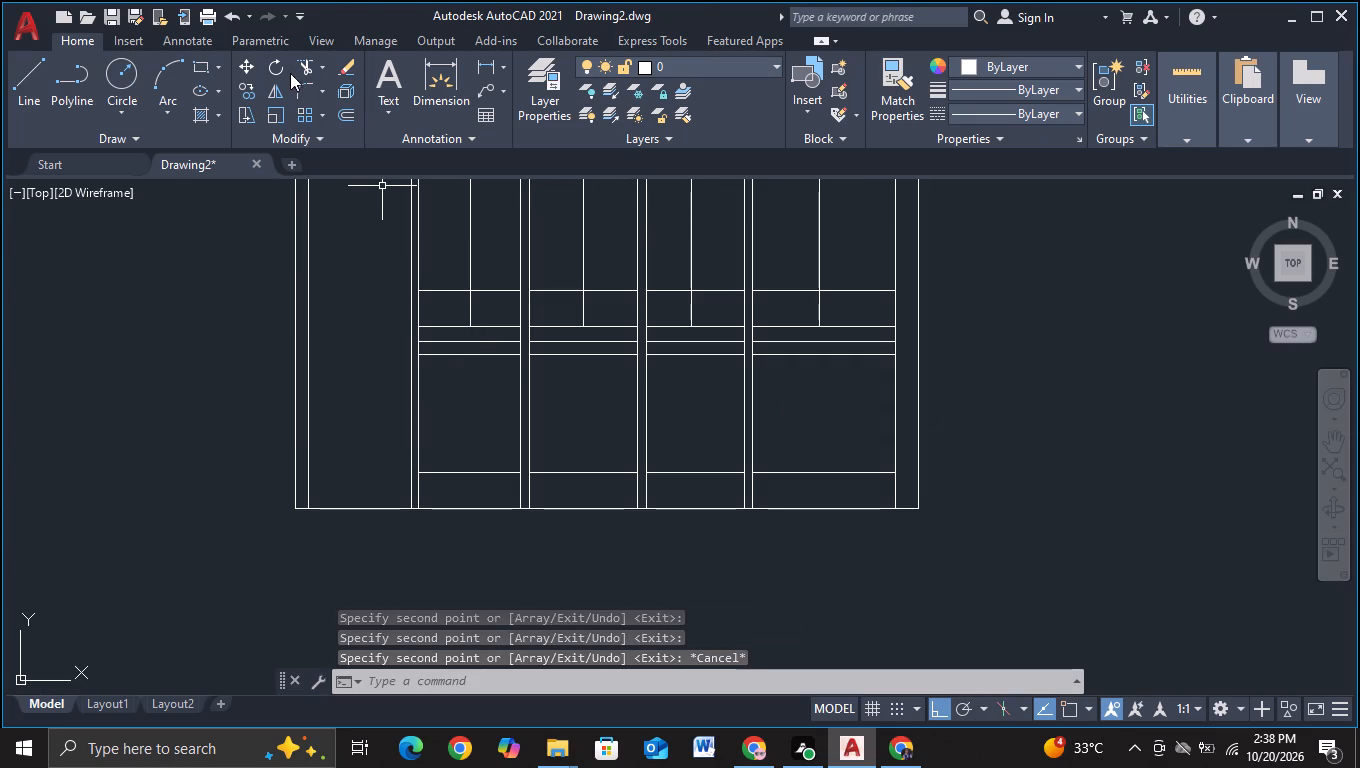
{"action": "left_click", "coordinate": [307, 66]}
{"action": "scroll", "coordinate": [656, 323], "scroll_direction": "up", "scroll_amount": 1}
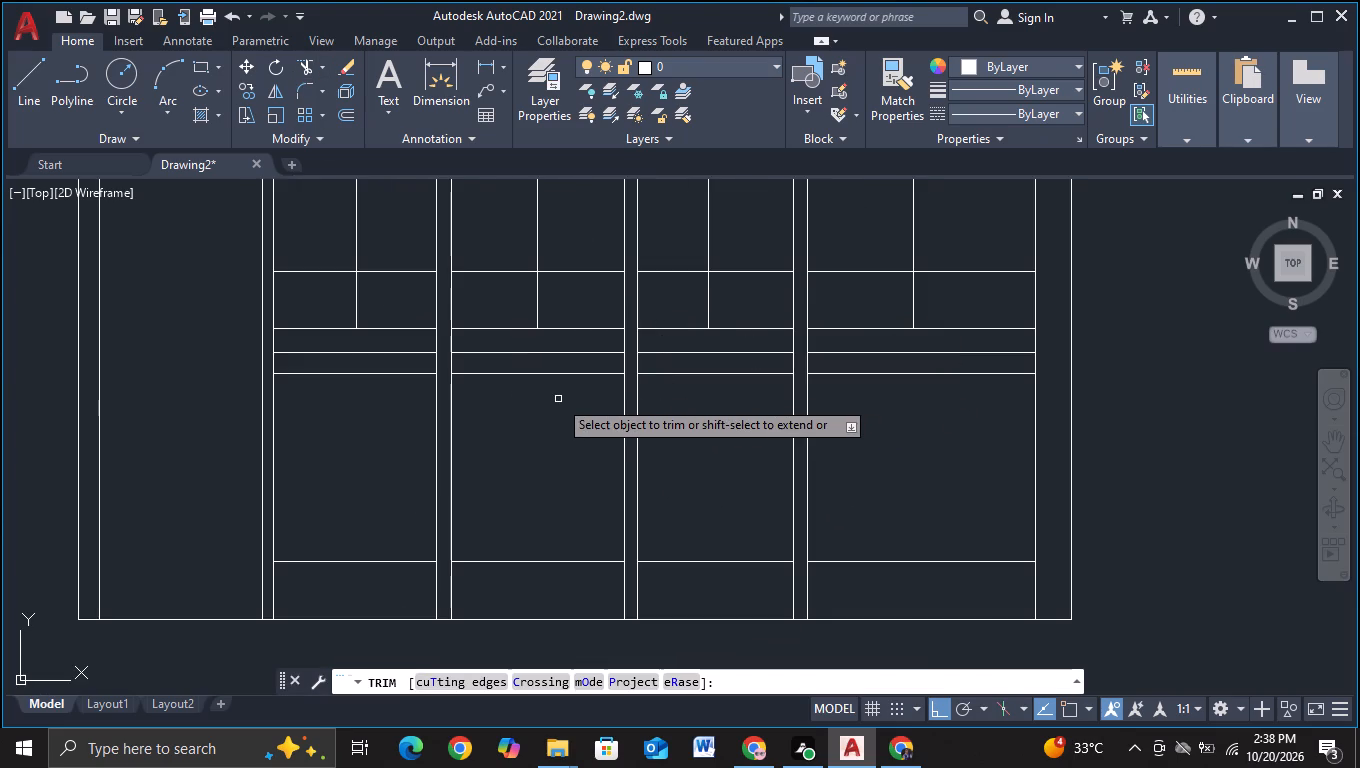
{"action": "scroll", "coordinate": [553, 399], "scroll_direction": "up", "scroll_amount": 1}
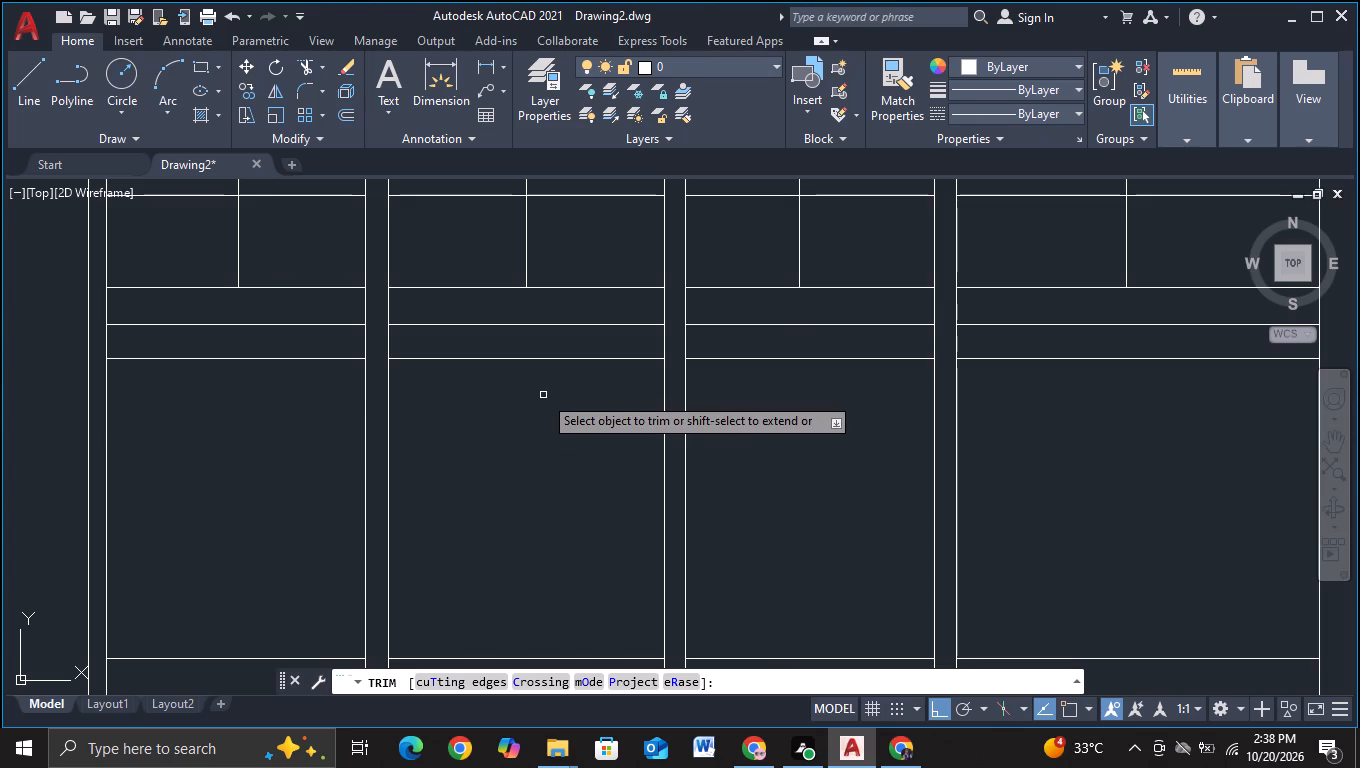
{"action": "scroll", "coordinate": [103, 306], "scroll_direction": "down", "scroll_amount": 1}
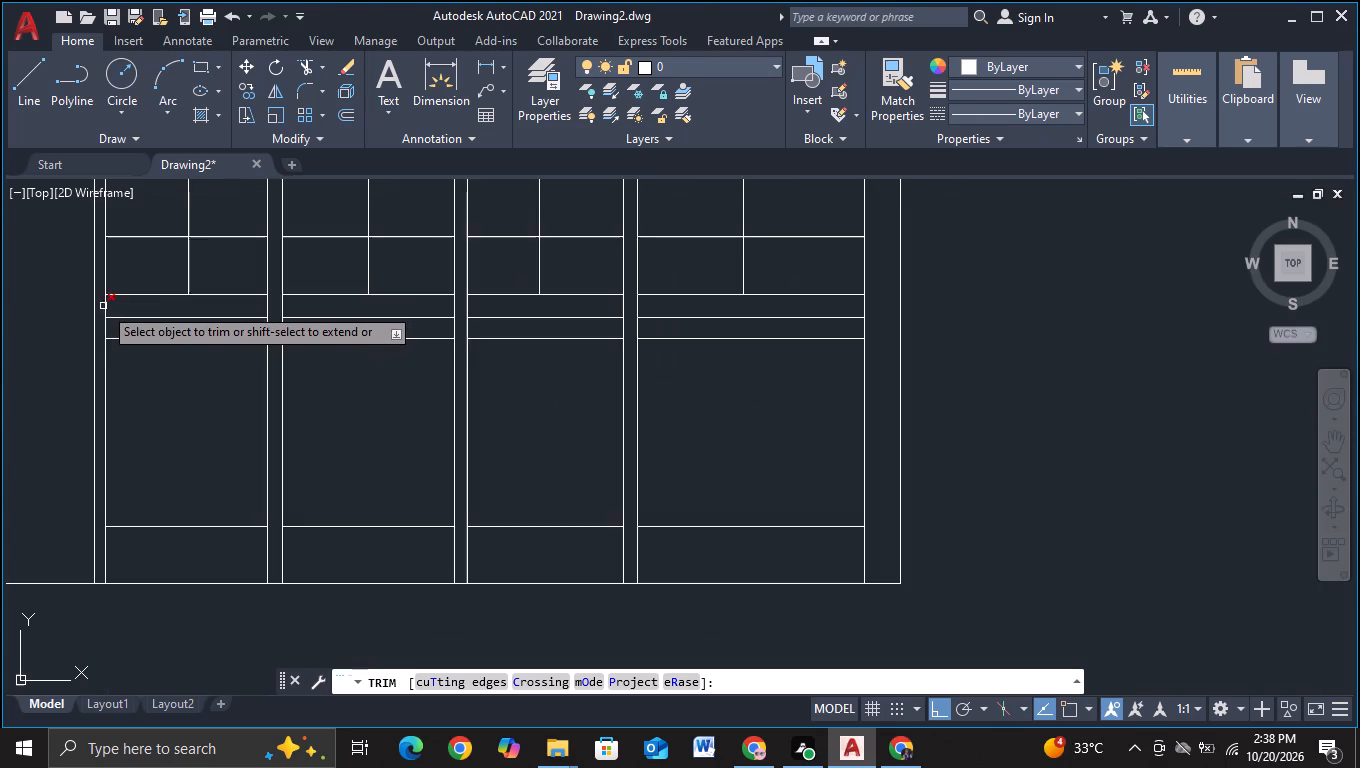
{"action": "scroll", "coordinate": [113, 310], "scroll_direction": "down", "scroll_amount": 1}
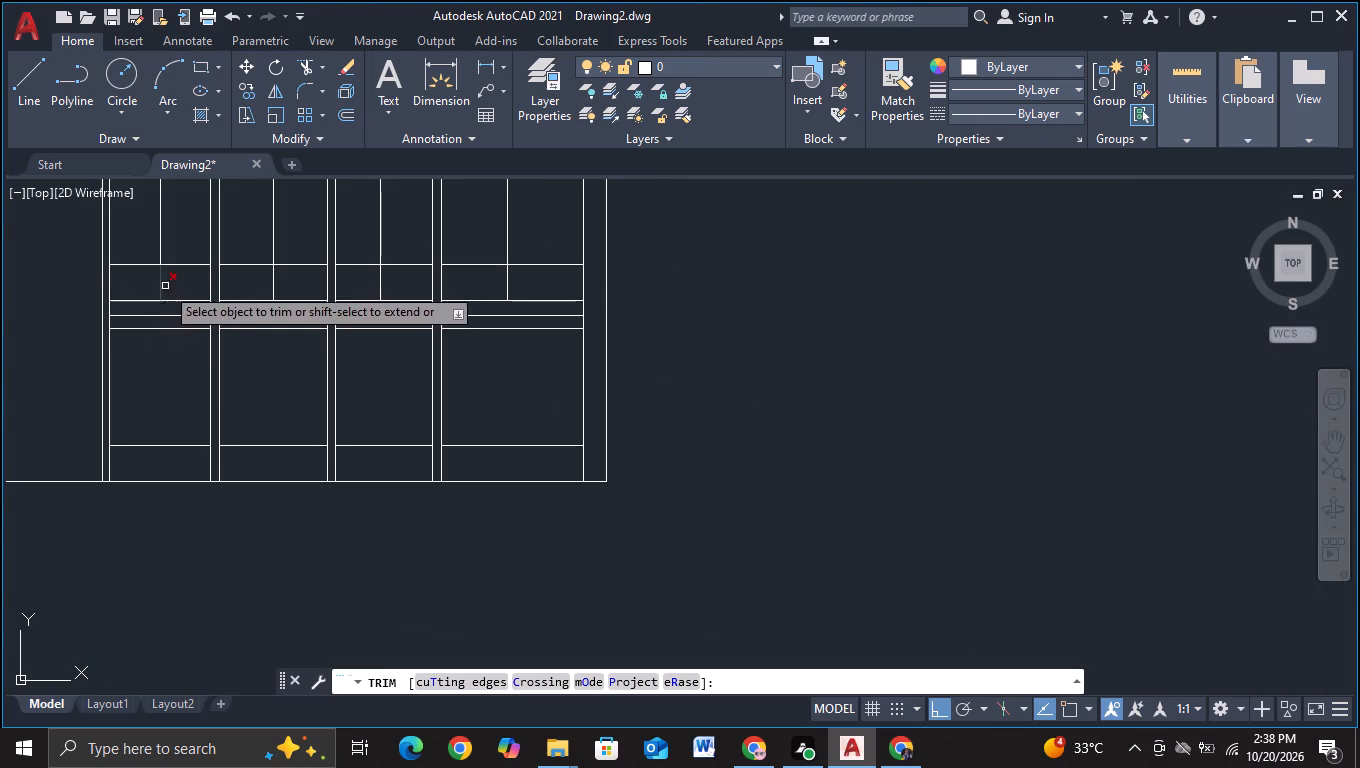
{"action": "middle_click_drag", "start_coordinate": [172, 282], "coordinate": [209, 373]}
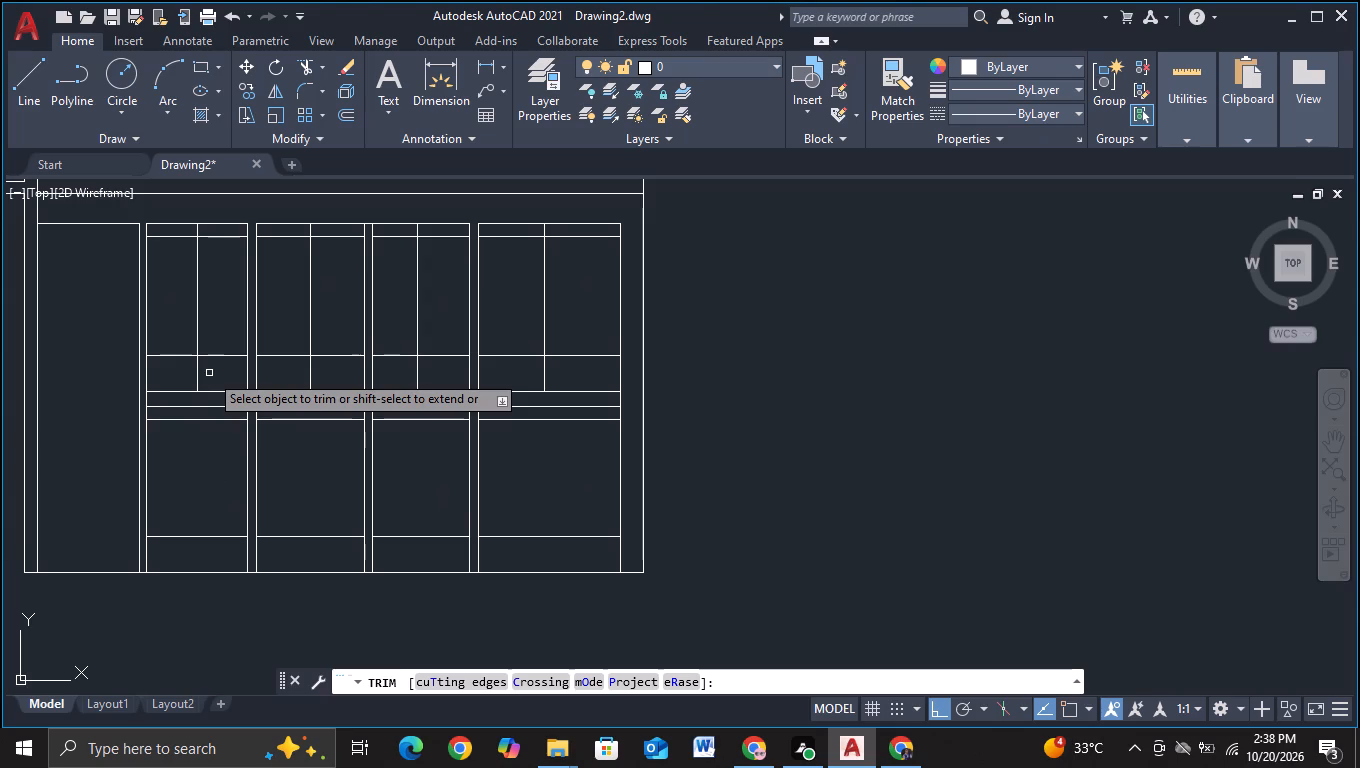
{"action": "left_click_drag", "start_coordinate": [173, 374], "coordinate": [203, 373]}
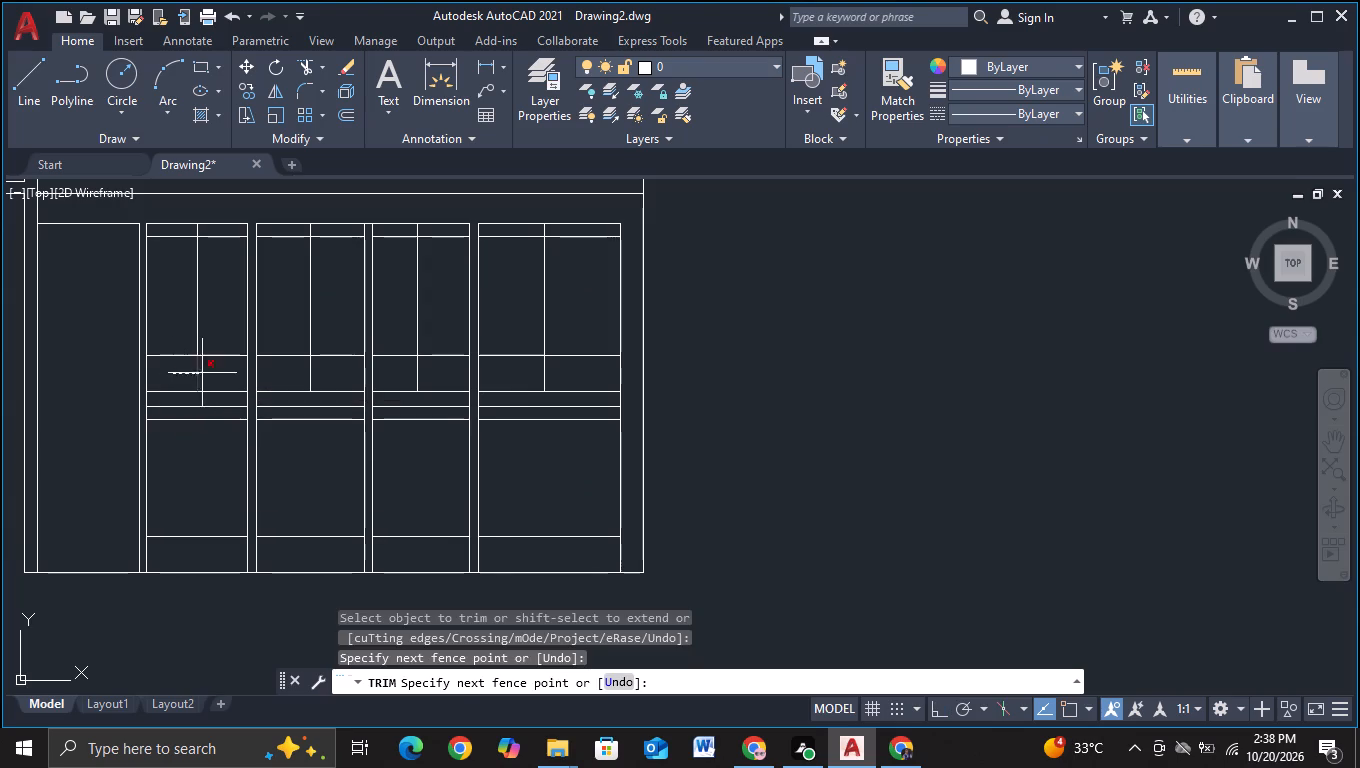
{"action": "left_click_drag", "start_coordinate": [203, 373], "coordinate": [217, 372]}
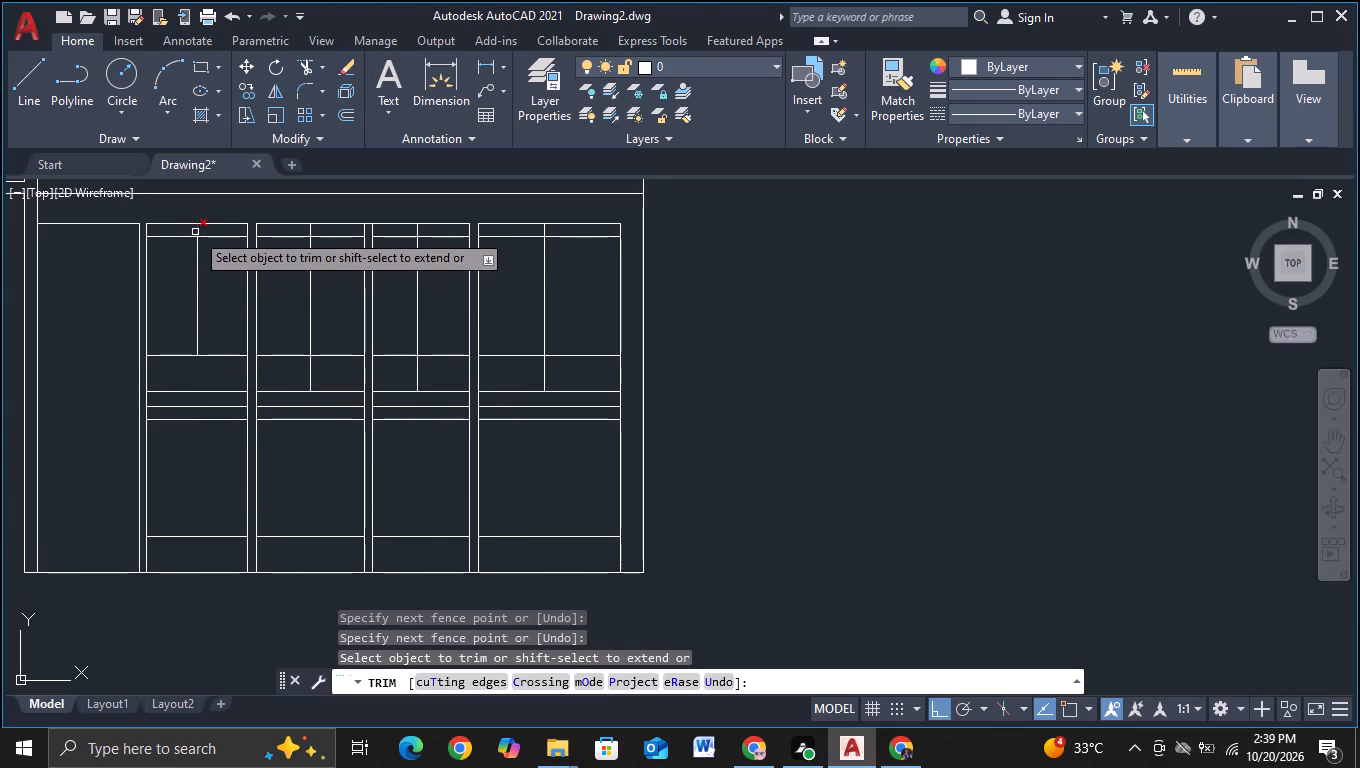
{"action": "left_click", "coordinate": [195, 232]}
{"action": "left_click", "coordinate": [312, 227]}
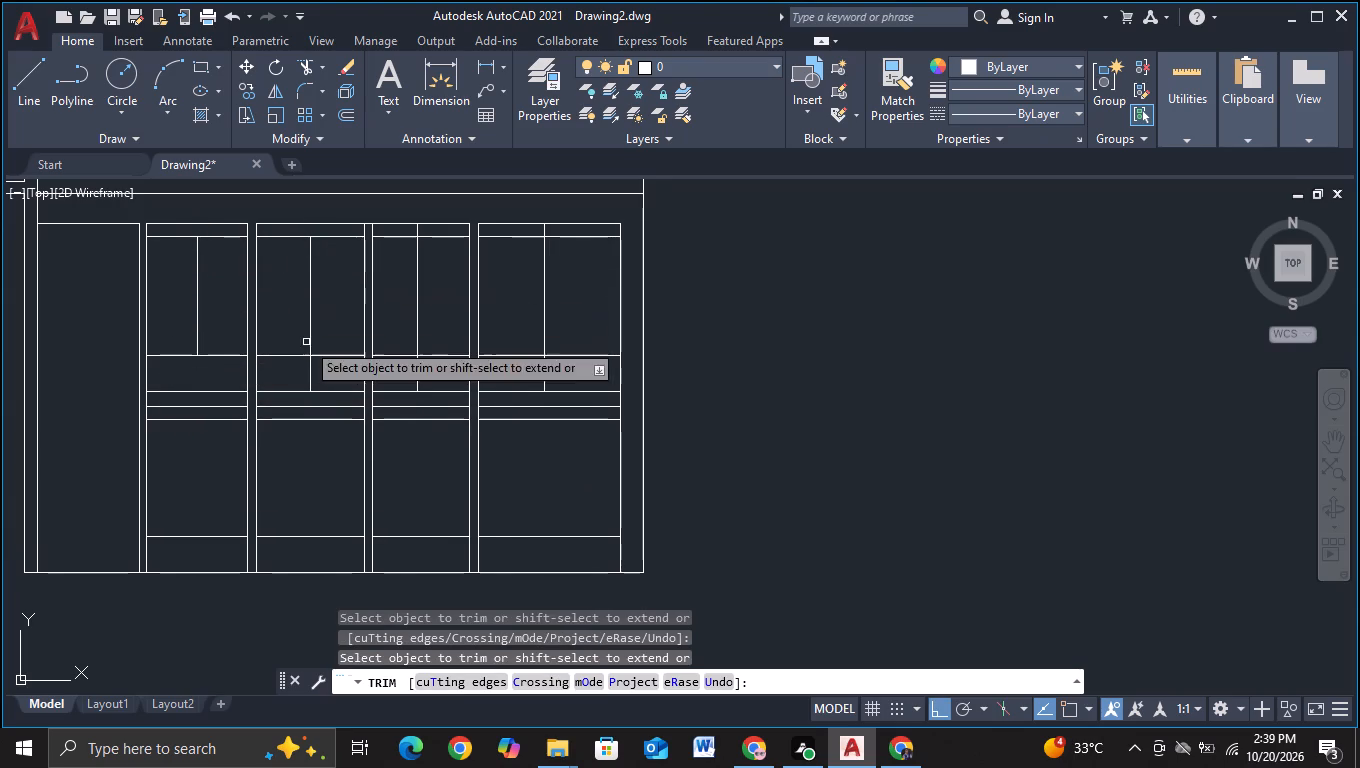
{"action": "left_click_drag", "start_coordinate": [291, 367], "coordinate": [348, 371]}
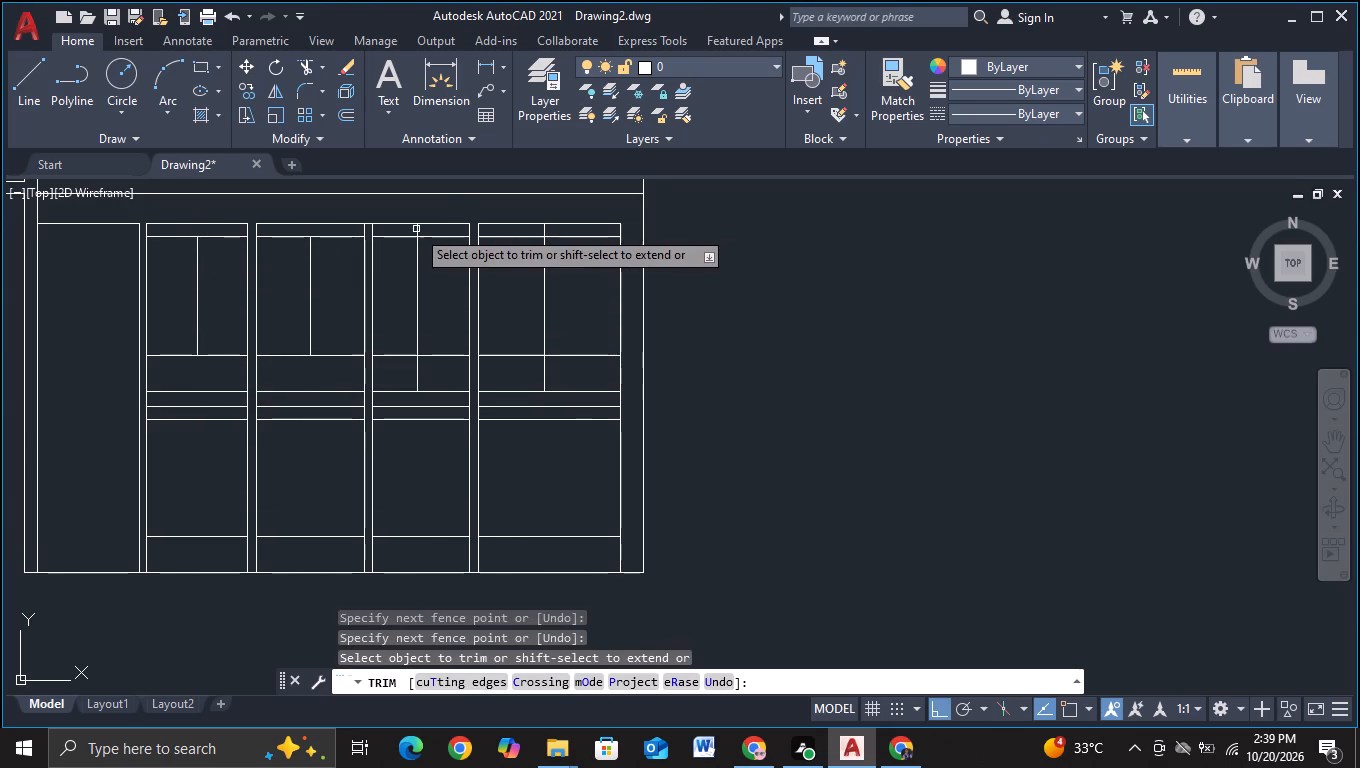
Trim the leftover piece of the top line out of the narrow post between the second and third upper panels.
{"action": "left_click", "coordinate": [369, 224]}
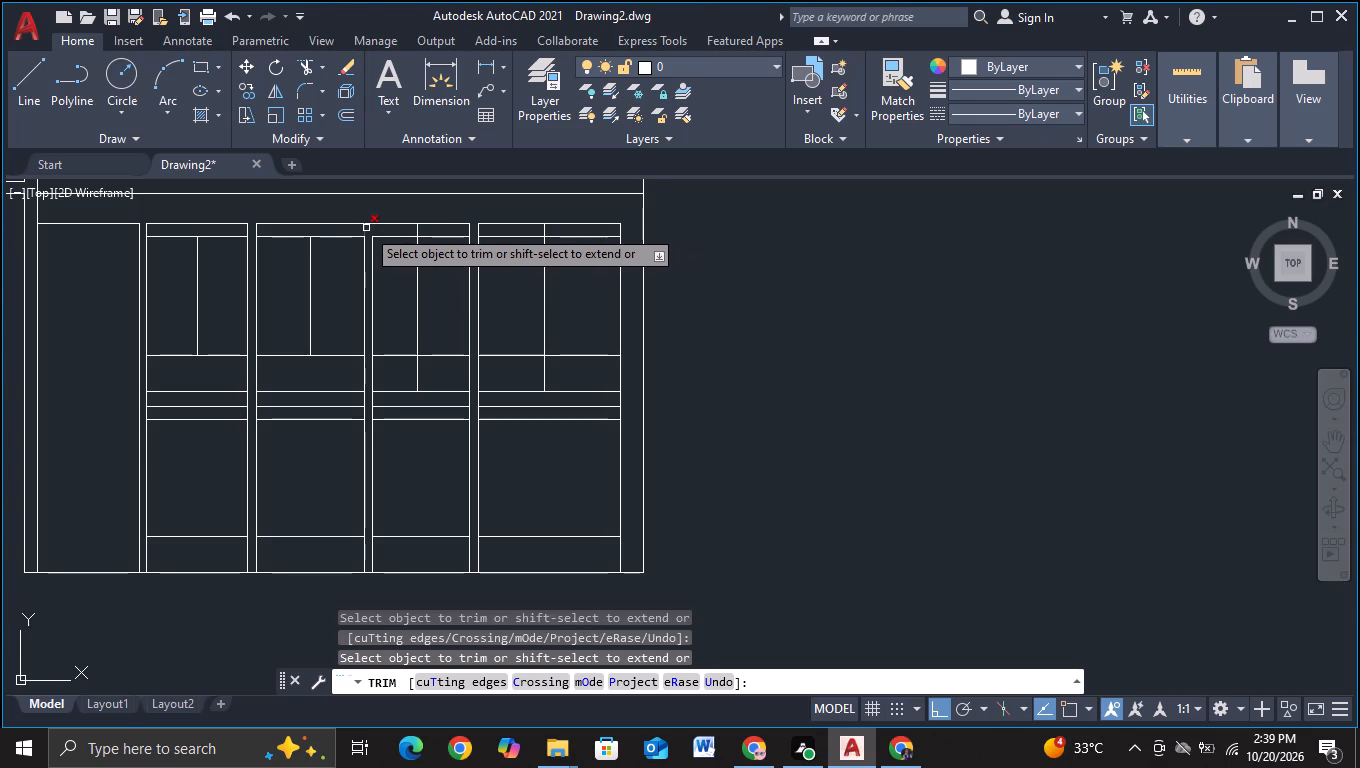
{"action": "key", "text": "ctrl+z"}
{"action": "scroll", "coordinate": [371, 213], "scroll_direction": "up", "scroll_amount": 2}
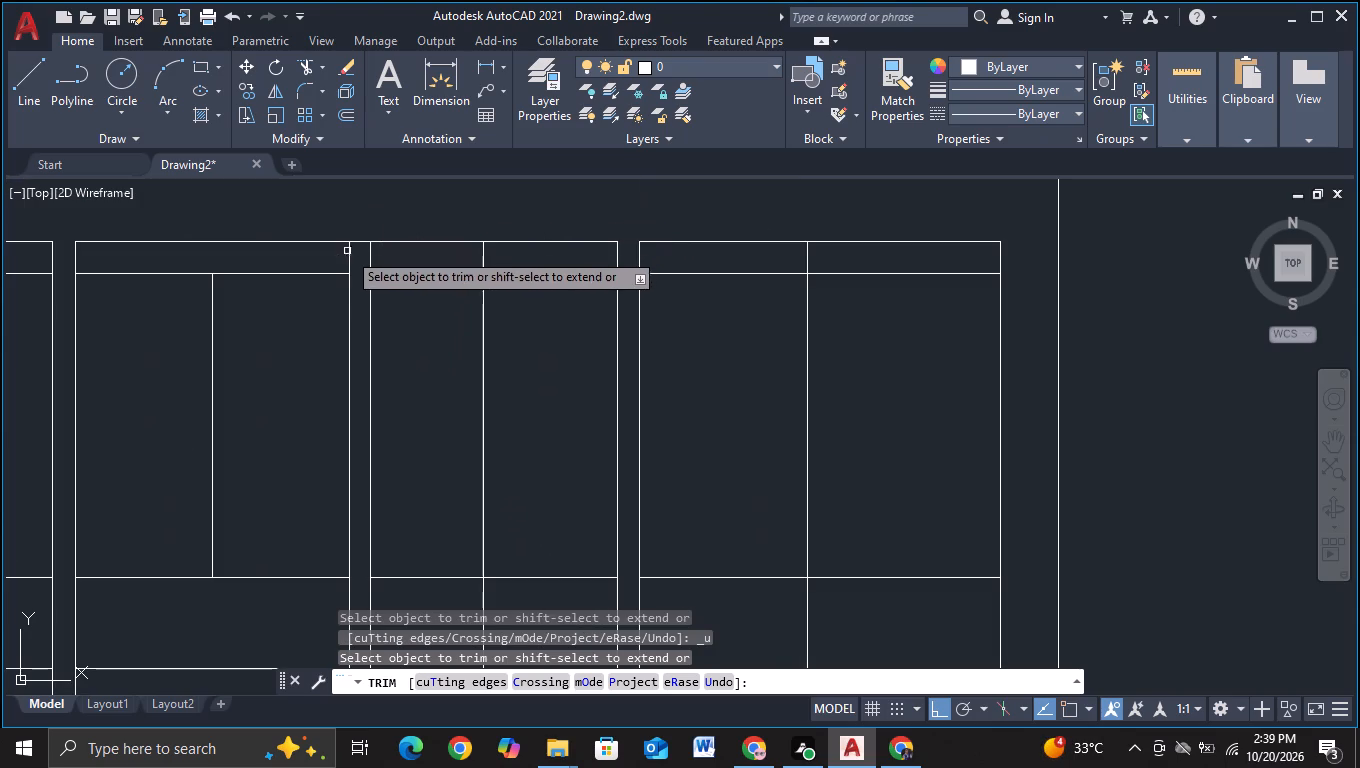
{"action": "left_click", "coordinate": [355, 244]}
Trim the vertical dividers of the third and fourth upper panels out of their narrow top strips and bottom strips.
{"action": "left_click_drag", "start_coordinate": [448, 266], "coordinate": [504, 263]}
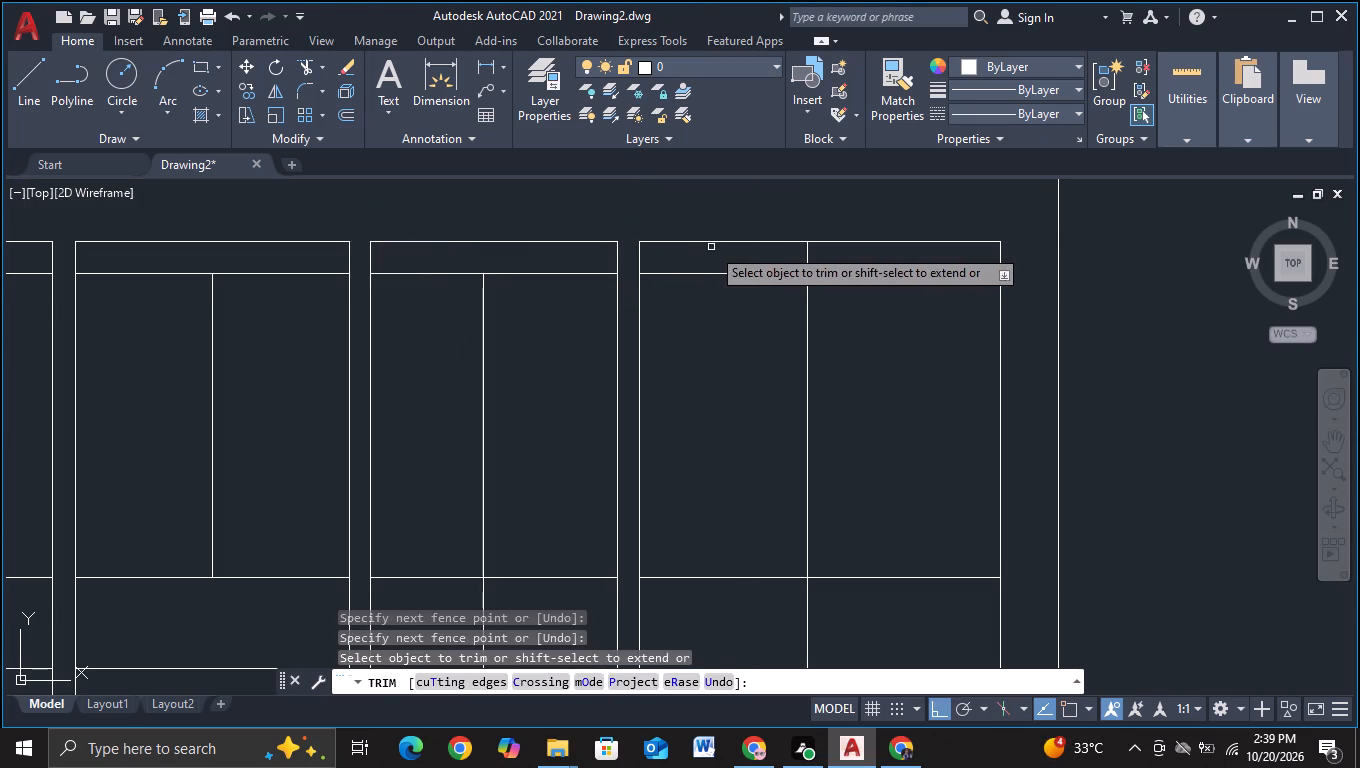
{"action": "left_click_drag", "start_coordinate": [718, 254], "coordinate": [849, 260]}
{"action": "scroll", "coordinate": [836, 273], "scroll_direction": "down", "scroll_amount": 1}
{"action": "middle_click_drag", "start_coordinate": [871, 385], "coordinate": [840, 284]}
{"action": "left_click_drag", "start_coordinate": [738, 396], "coordinate": [853, 401]}
{"action": "left_click_drag", "start_coordinate": [557, 390], "coordinate": [622, 392]}
Trim the vertical panel edges out of the horizontal gap between the upper and lower panel rows, across all four panels.
{"action": "scroll", "coordinate": [622, 392], "scroll_direction": "down", "scroll_amount": 2}
{"action": "scroll", "coordinate": [675, 469], "scroll_direction": "up", "scroll_amount": 1}
{"action": "middle_click_drag", "start_coordinate": [672, 469], "coordinate": [721, 426]}
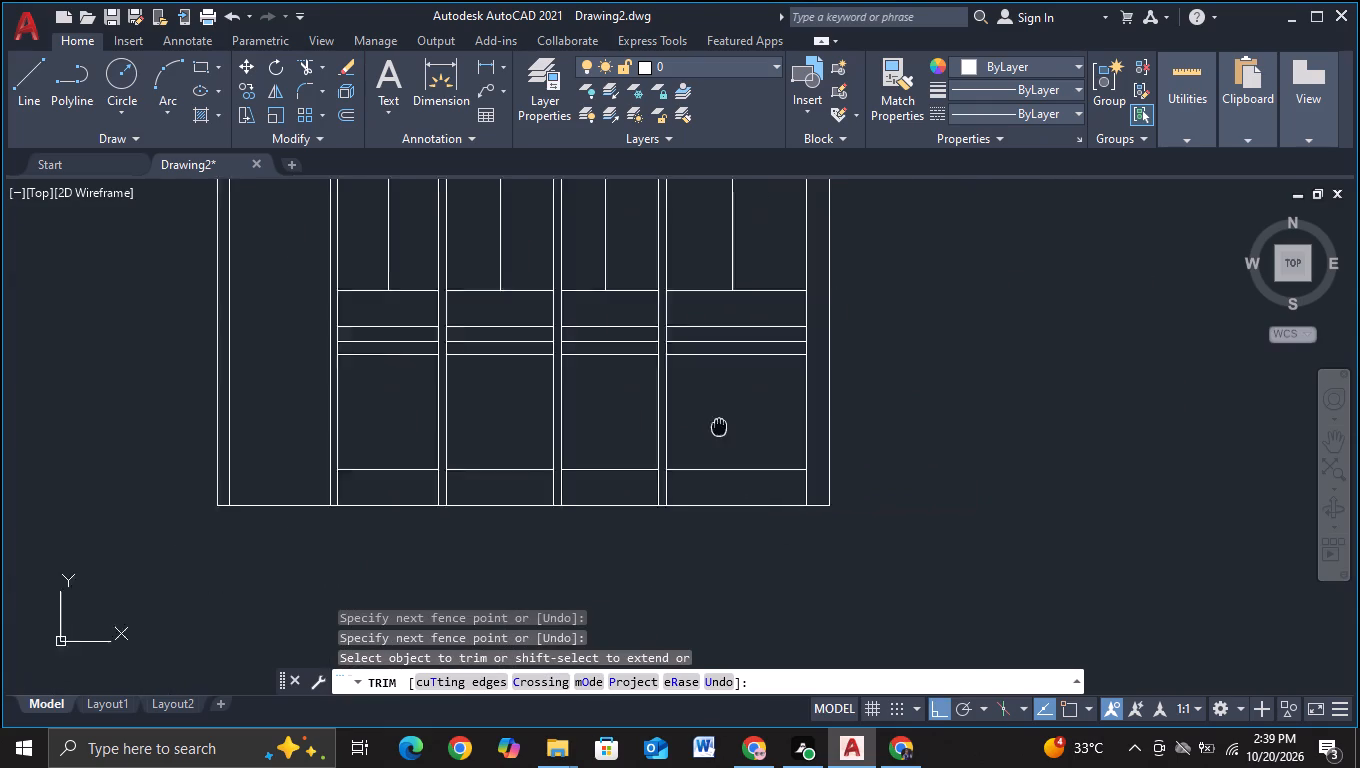
{"action": "middle_click_drag", "start_coordinate": [721, 426], "coordinate": [723, 425]}
{"action": "scroll", "coordinate": [392, 338], "scroll_direction": "up", "scroll_amount": 2}
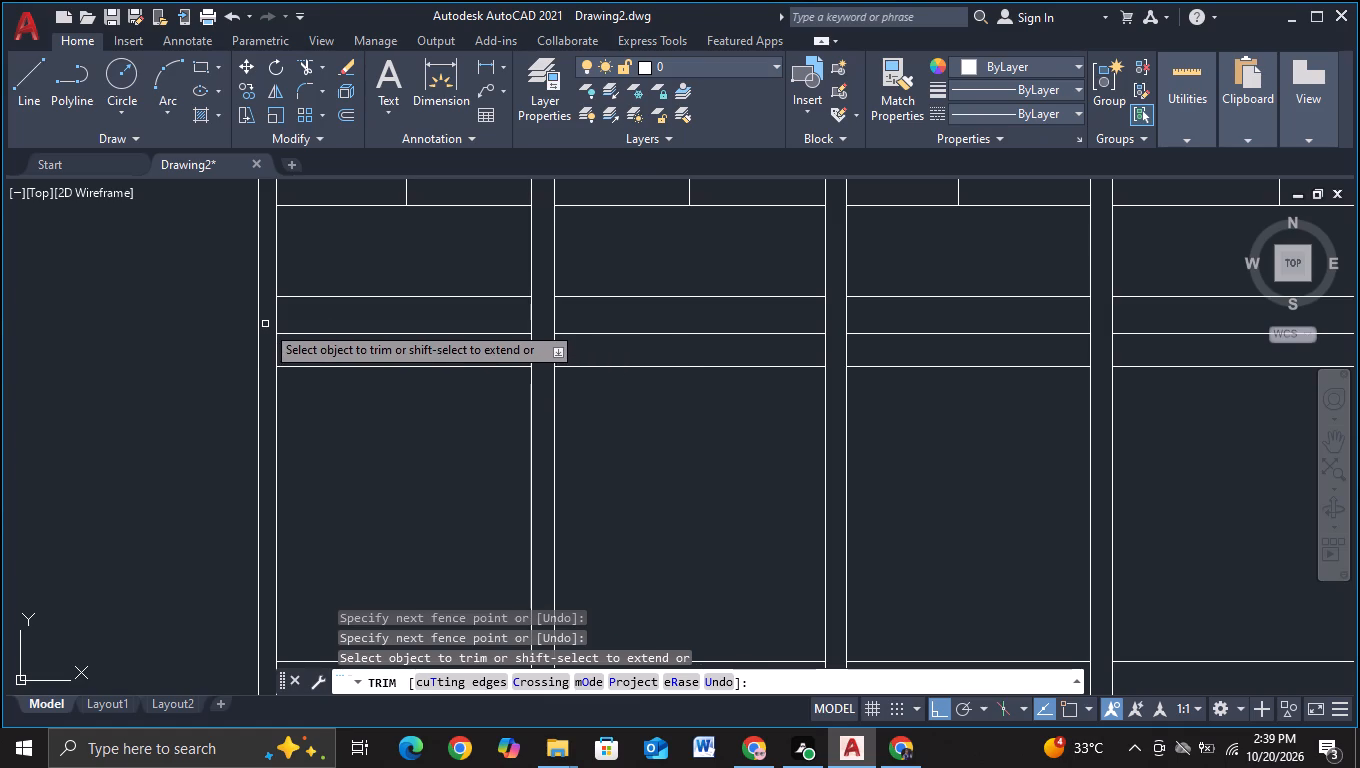
{"action": "left_click_drag", "start_coordinate": [270, 319], "coordinate": [648, 313]}
{"action": "middle_click_drag", "start_coordinate": [648, 313], "coordinate": [173, 407]}
{"action": "left_click_drag", "start_coordinate": [314, 407], "coordinate": [547, 407]}
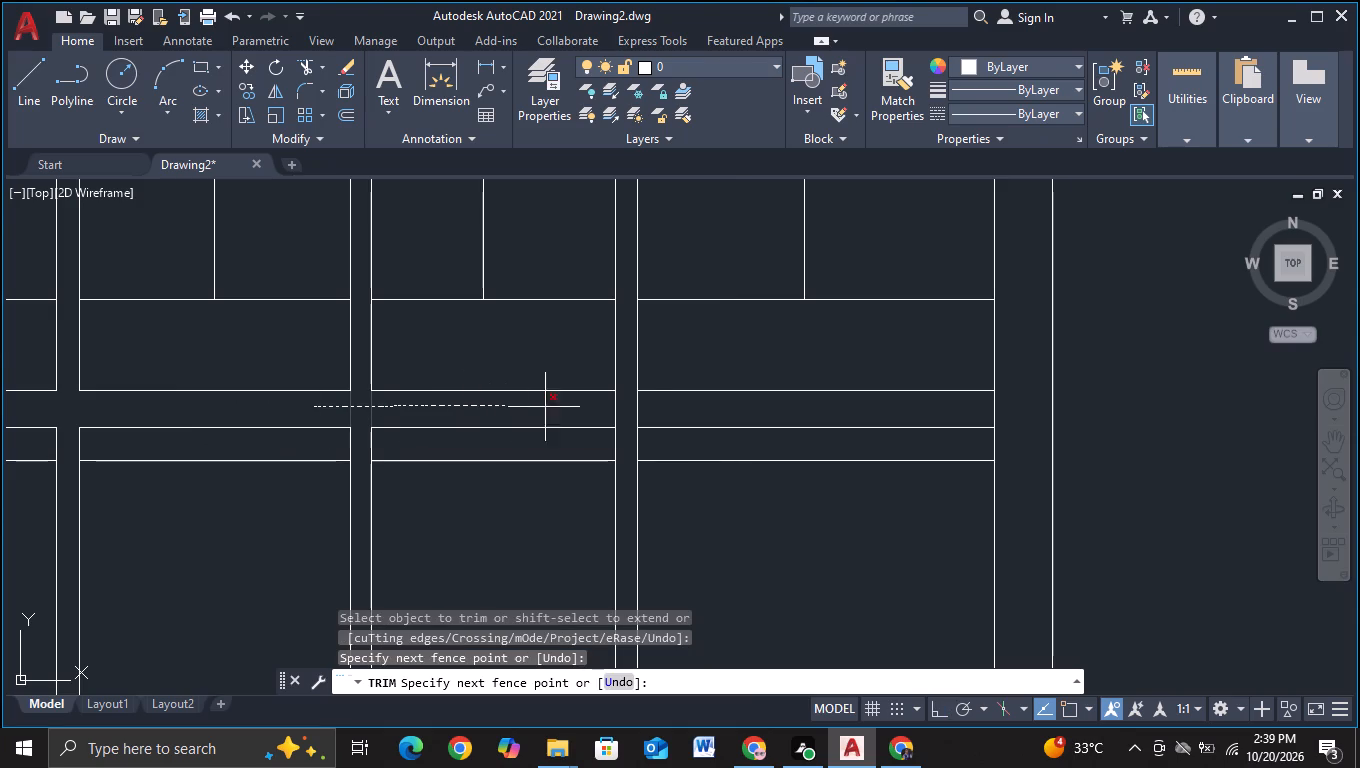
{"action": "left_click_drag", "start_coordinate": [547, 407], "coordinate": [1033, 405]}
{"action": "scroll", "coordinate": [988, 415], "scroll_direction": "down", "scroll_amount": 3}
{"action": "middle_click_drag", "start_coordinate": [1158, 467], "coordinate": [1072, 387]}
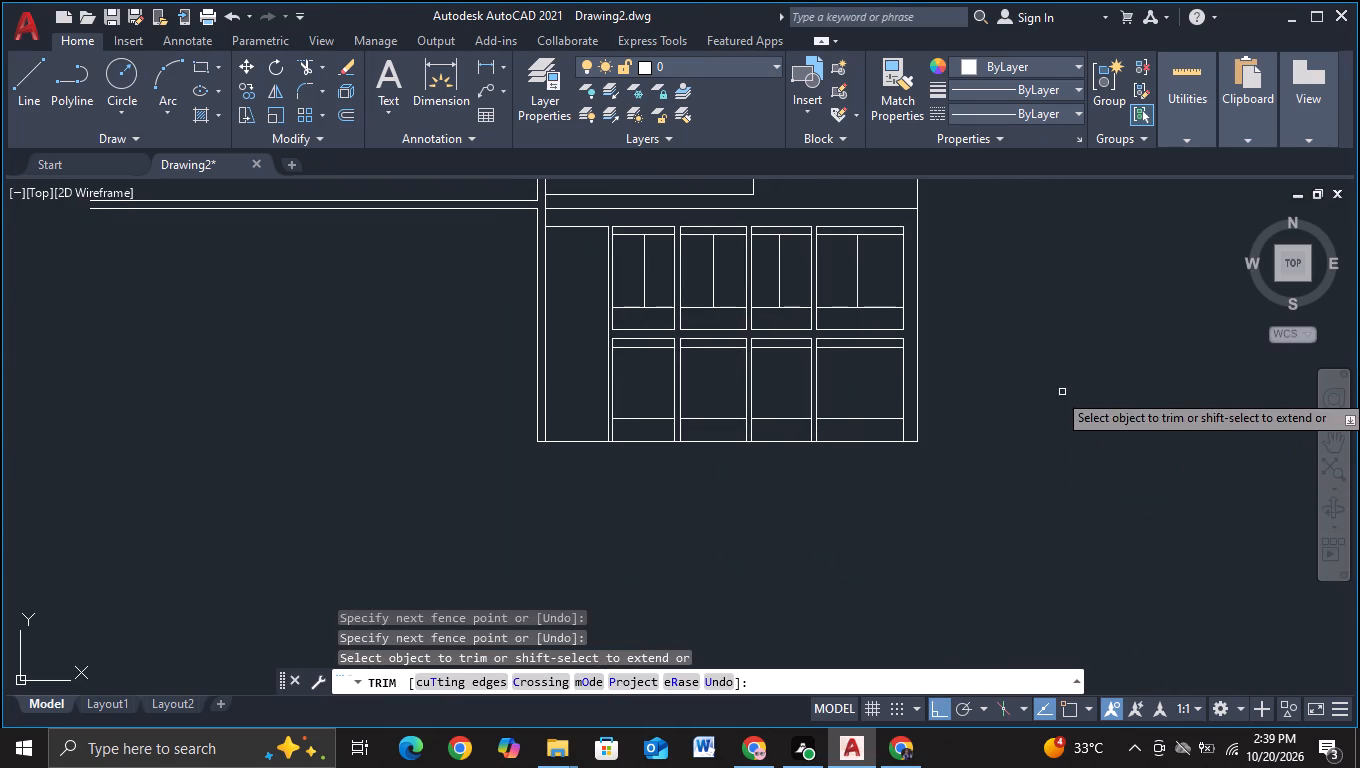
{"action": "key", "text": "Escape"}
Copy the first upper panel's vertical divider straight down about 4.8 units into the panel below it.
{"action": "middle_click_drag", "start_coordinate": [1026, 419], "coordinate": [991, 368]}
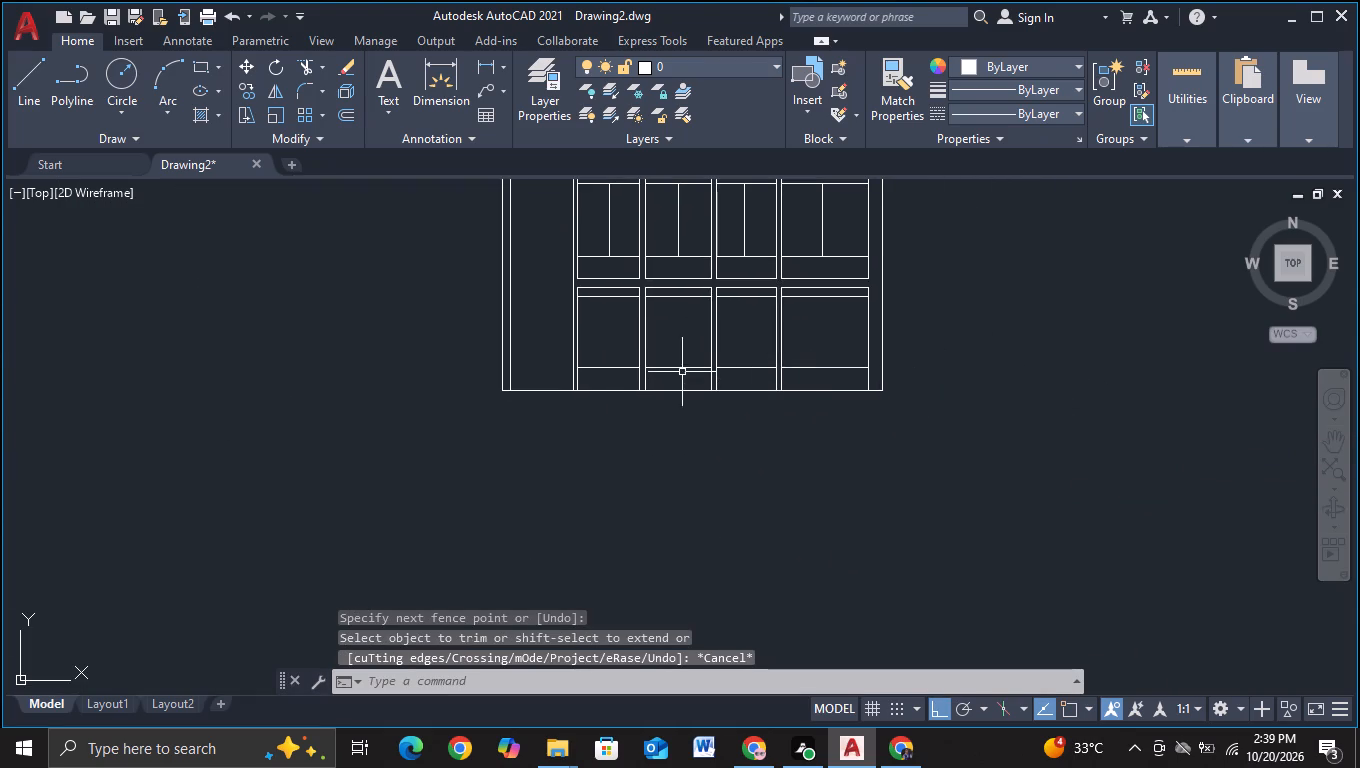
{"action": "key", "text": "Escape"}
{"action": "left_click", "coordinate": [607, 214]}
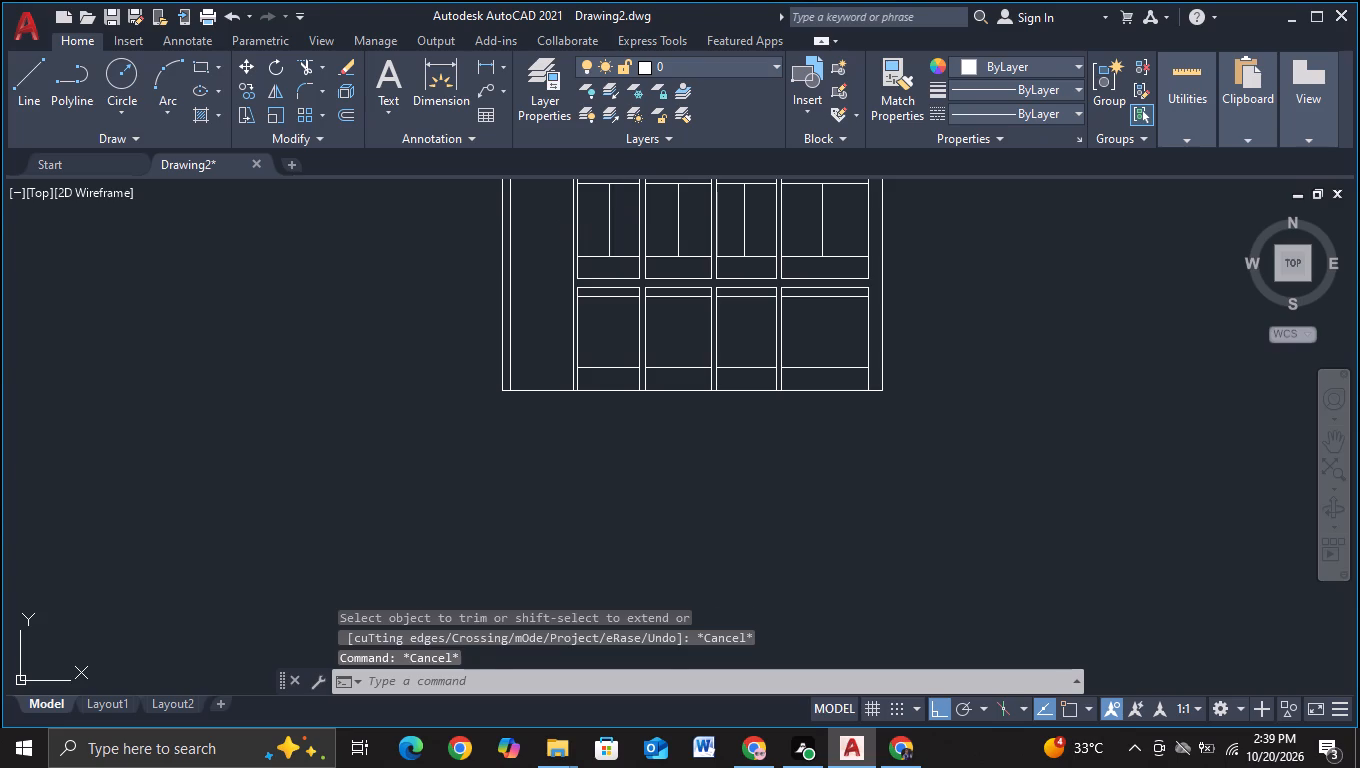
{"action": "key", "text": "c"}
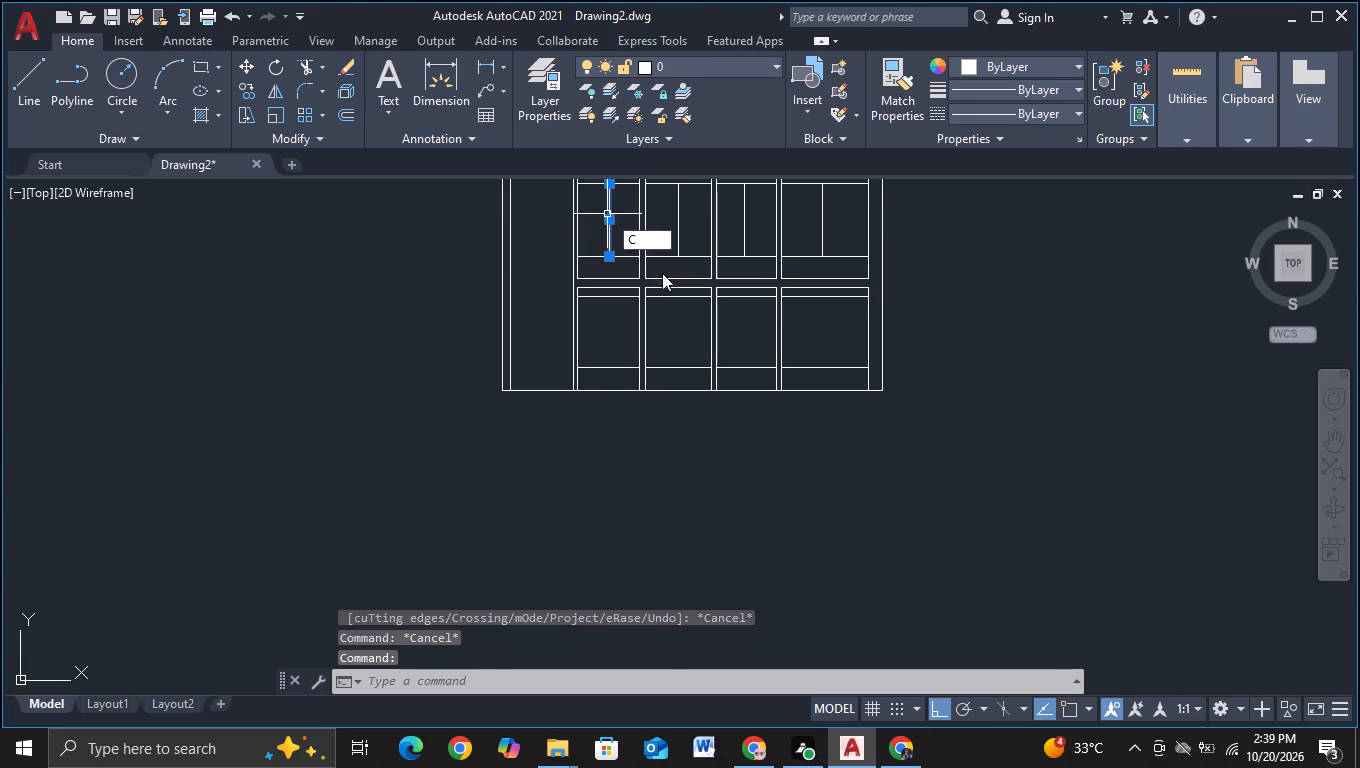
{"action": "left_click", "coordinate": [662, 273]}
{"action": "left_click", "coordinate": [611, 229]}
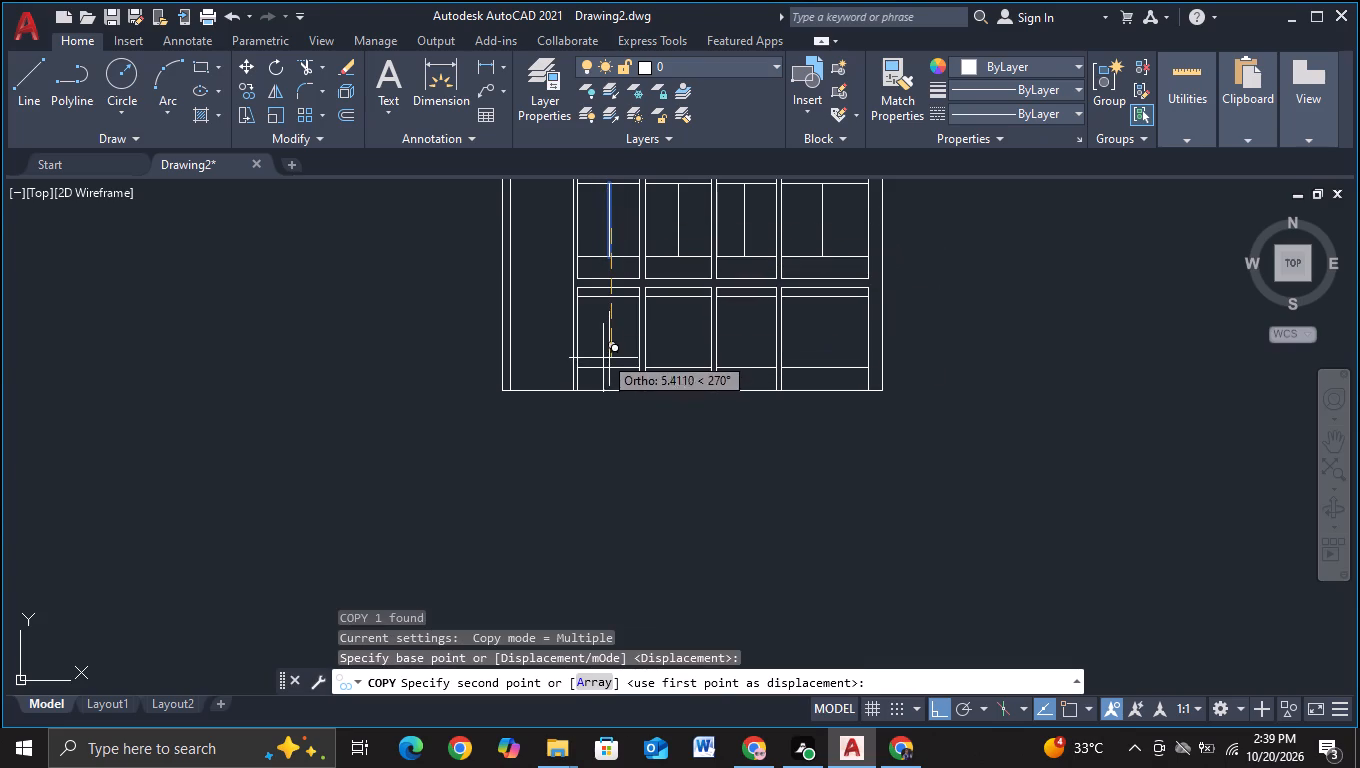
{"action": "scroll", "coordinate": [602, 351], "scroll_direction": "up", "scroll_amount": 3}
{"action": "middle_click_drag", "start_coordinate": [602, 331], "coordinate": [578, 451]}
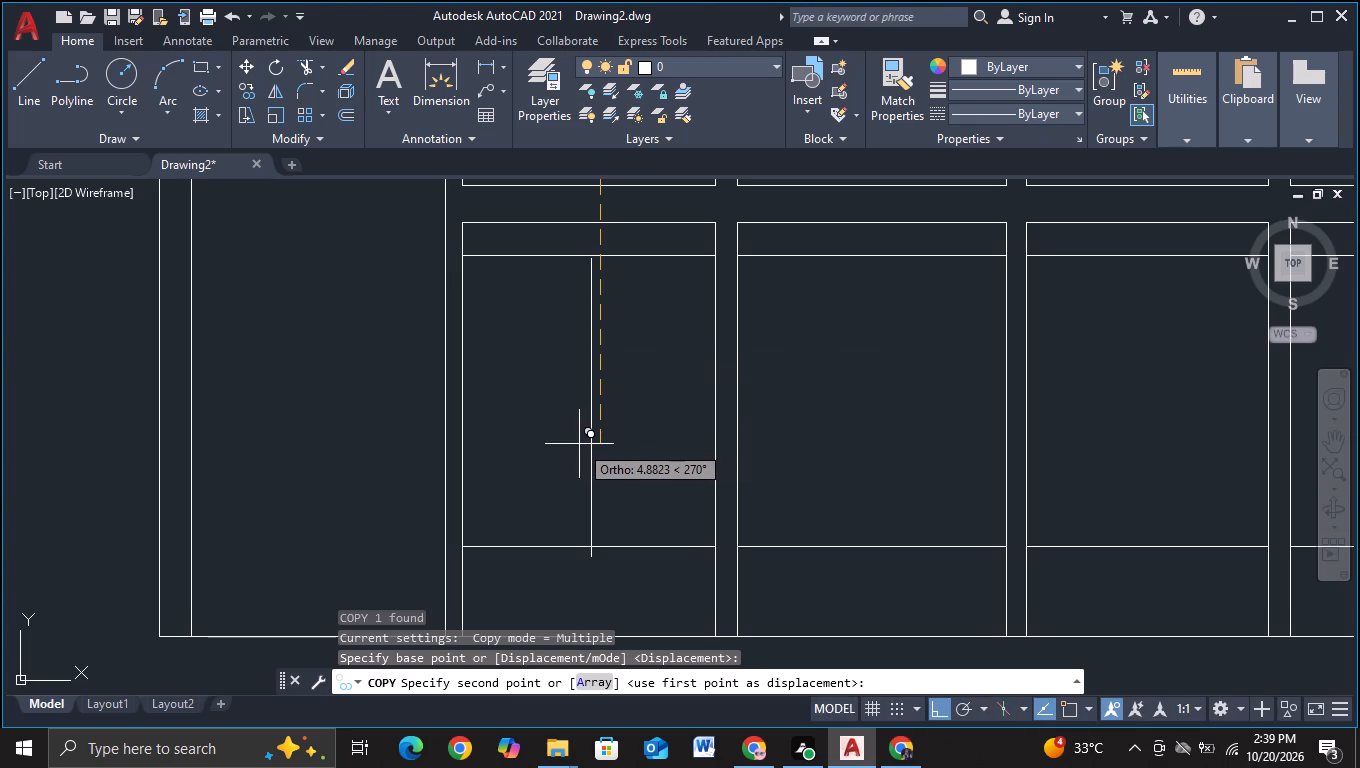
{"action": "left_click", "coordinate": [579, 438]}
{"action": "key", "text": "Escape"}
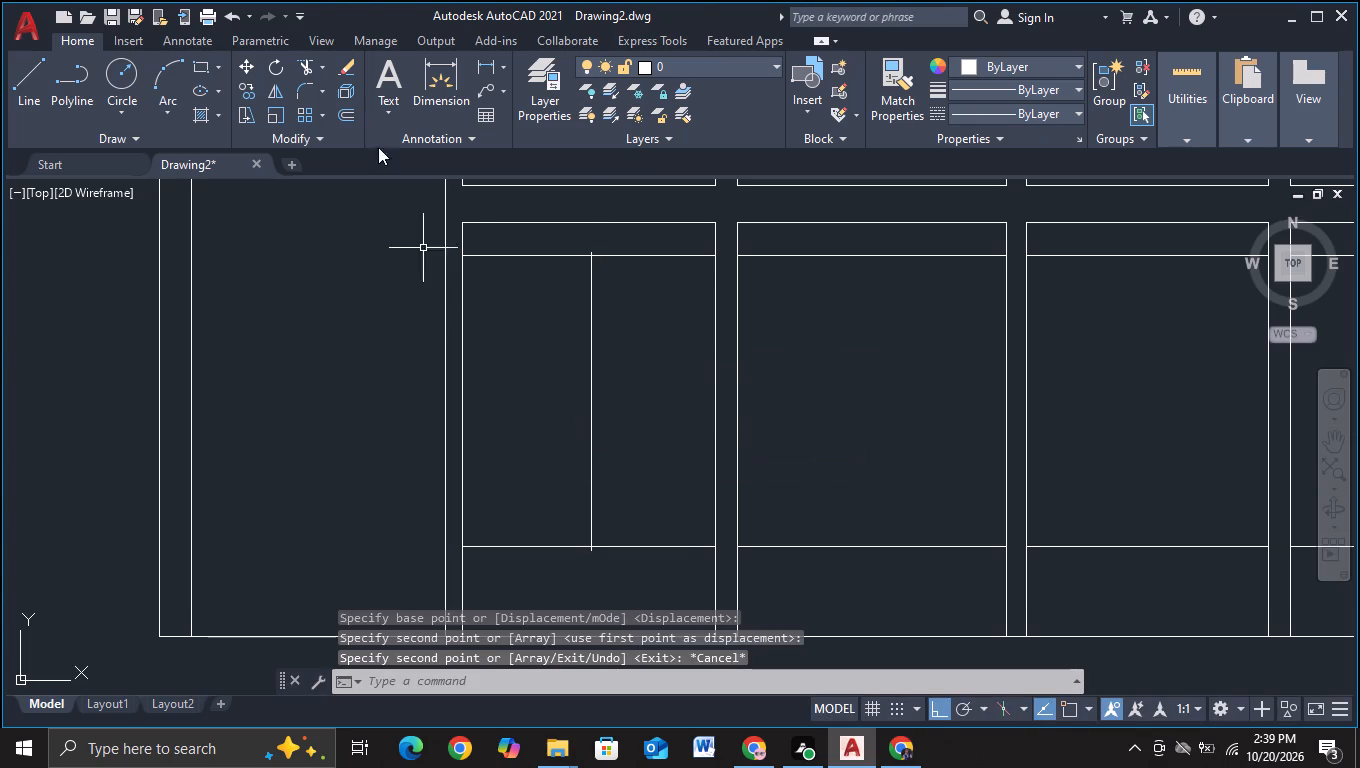
Trim the overshooting top and bottom ends of the vertical divider in the first lower panel.
{"action": "left_click", "coordinate": [304, 67]}
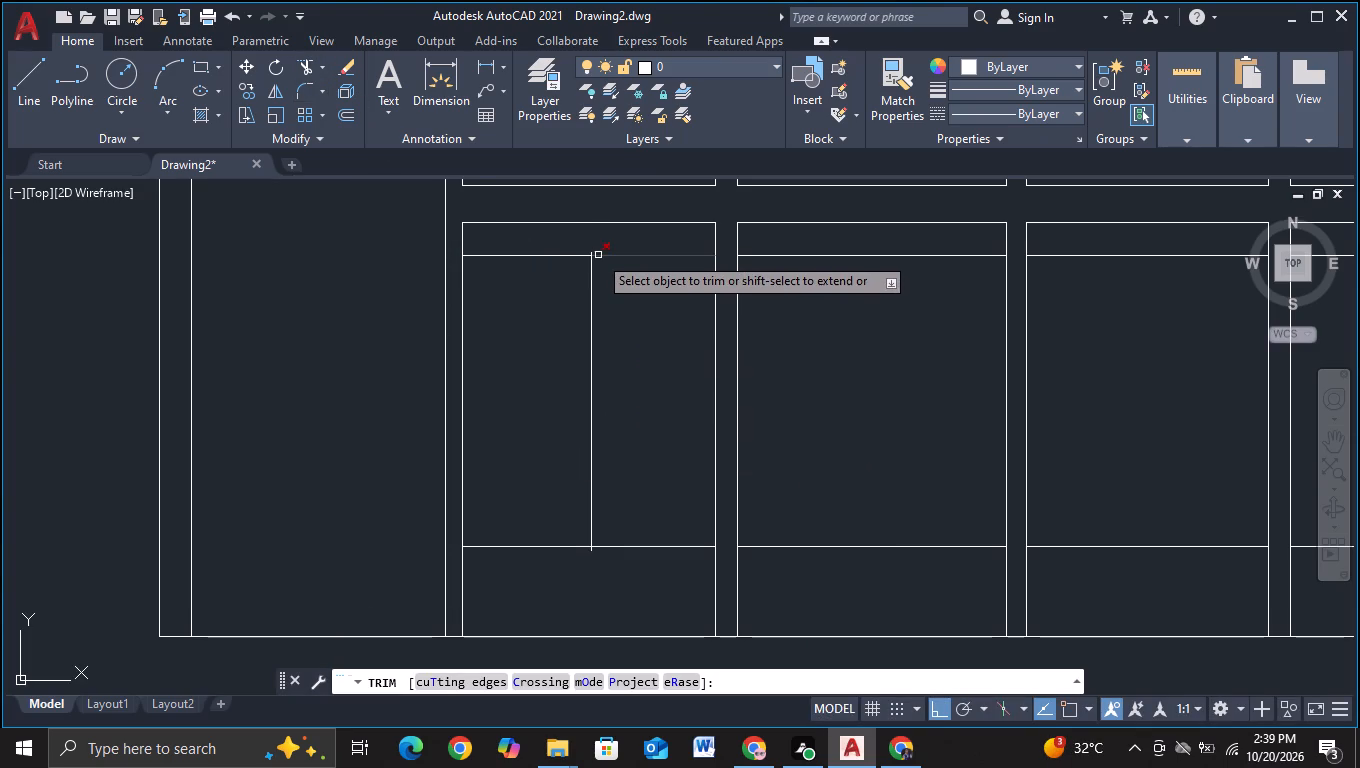
{"action": "left_click", "coordinate": [592, 251]}
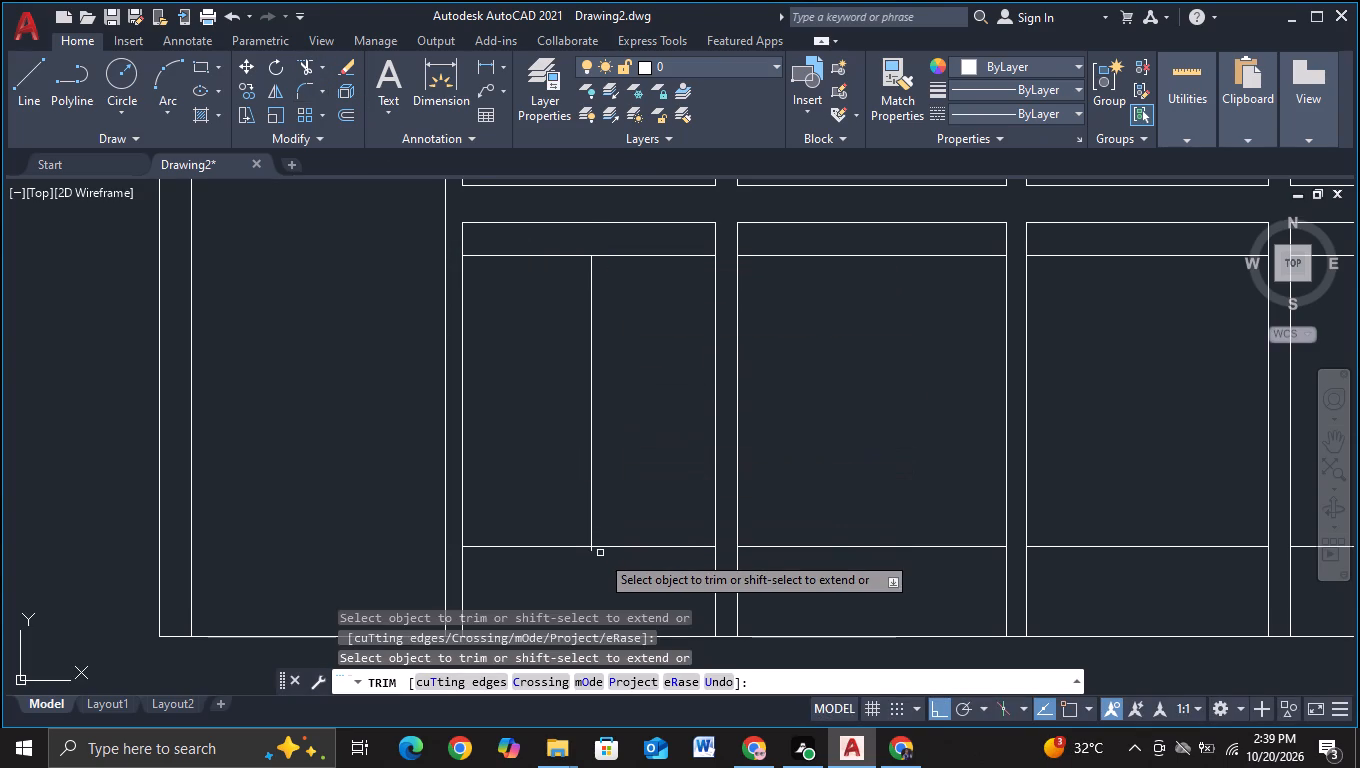
{"action": "left_click", "coordinate": [593, 551]}
{"action": "key", "text": "Escape"}
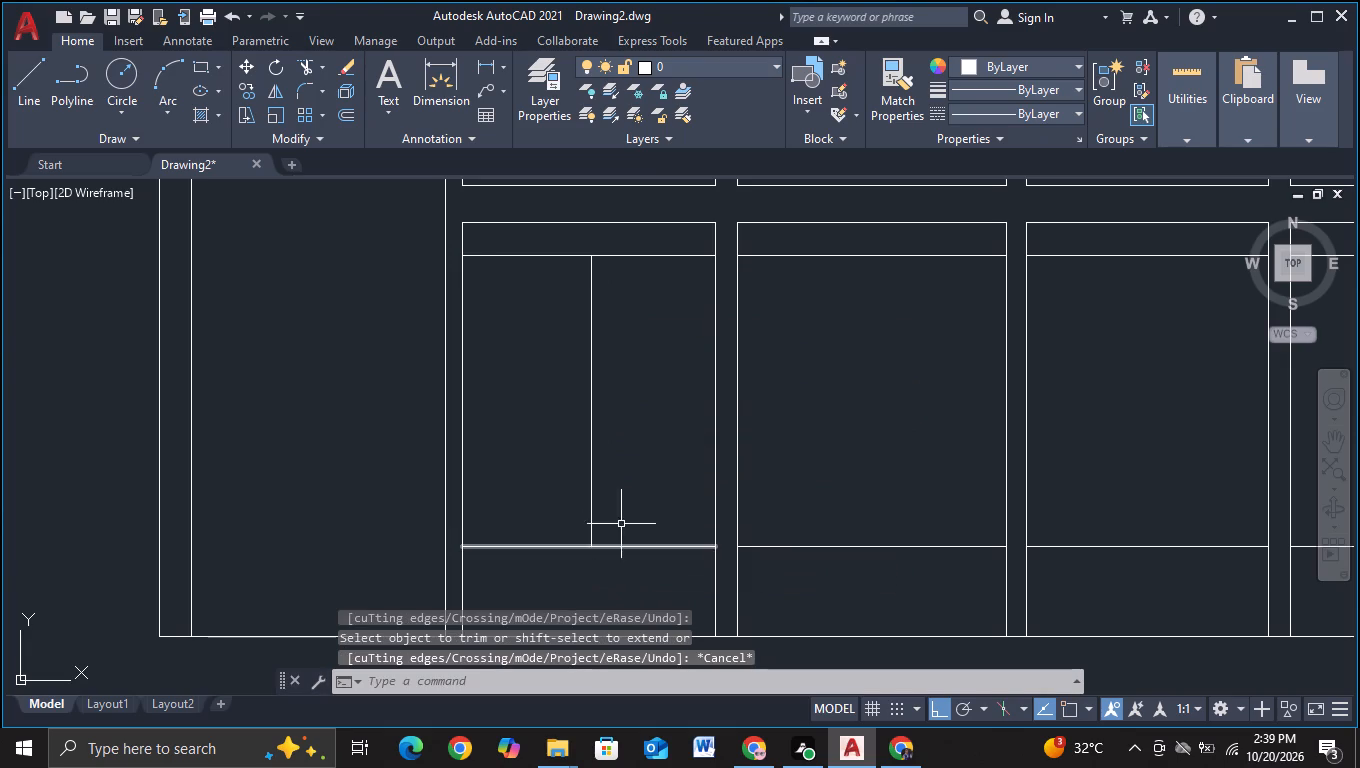
Copy the first lower panel's vertical divider horizontally to near the middle of the second, third and fourth lower panels.
{"action": "left_click", "coordinate": [590, 486]}
{"action": "key", "text": "c"}
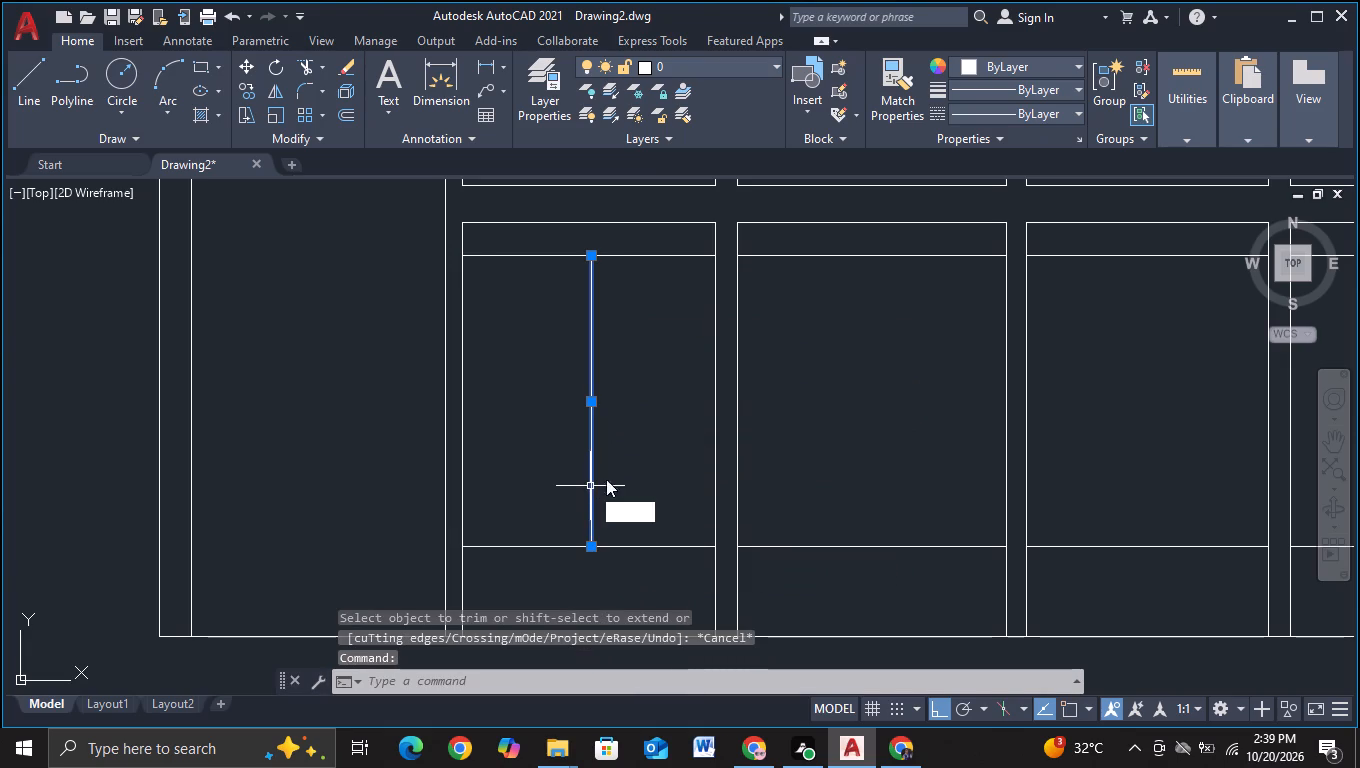
{"action": "left_click", "coordinate": [657, 553]}
{"action": "left_click", "coordinate": [592, 449]}
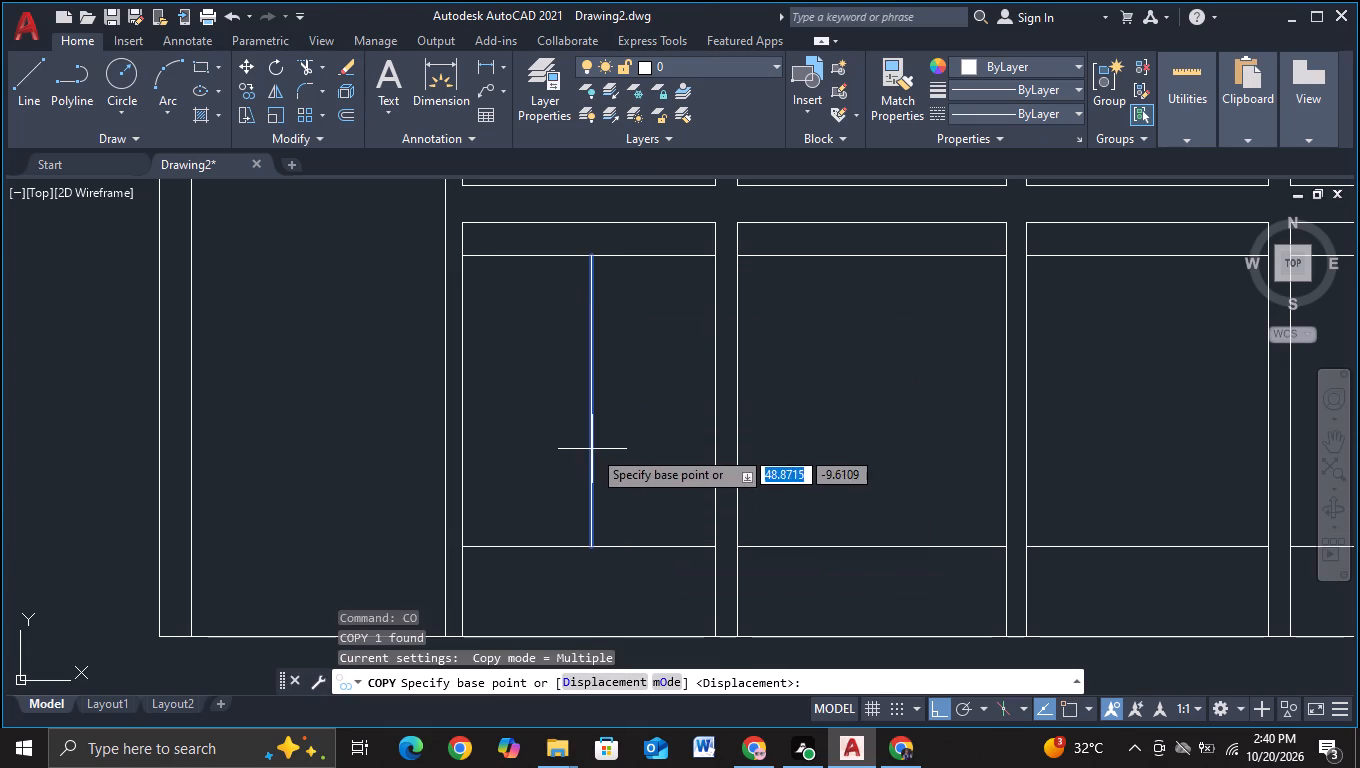
{"action": "left_click", "coordinate": [866, 435]}
{"action": "middle_click_drag", "start_coordinate": [866, 435], "coordinate": [97, 392]}
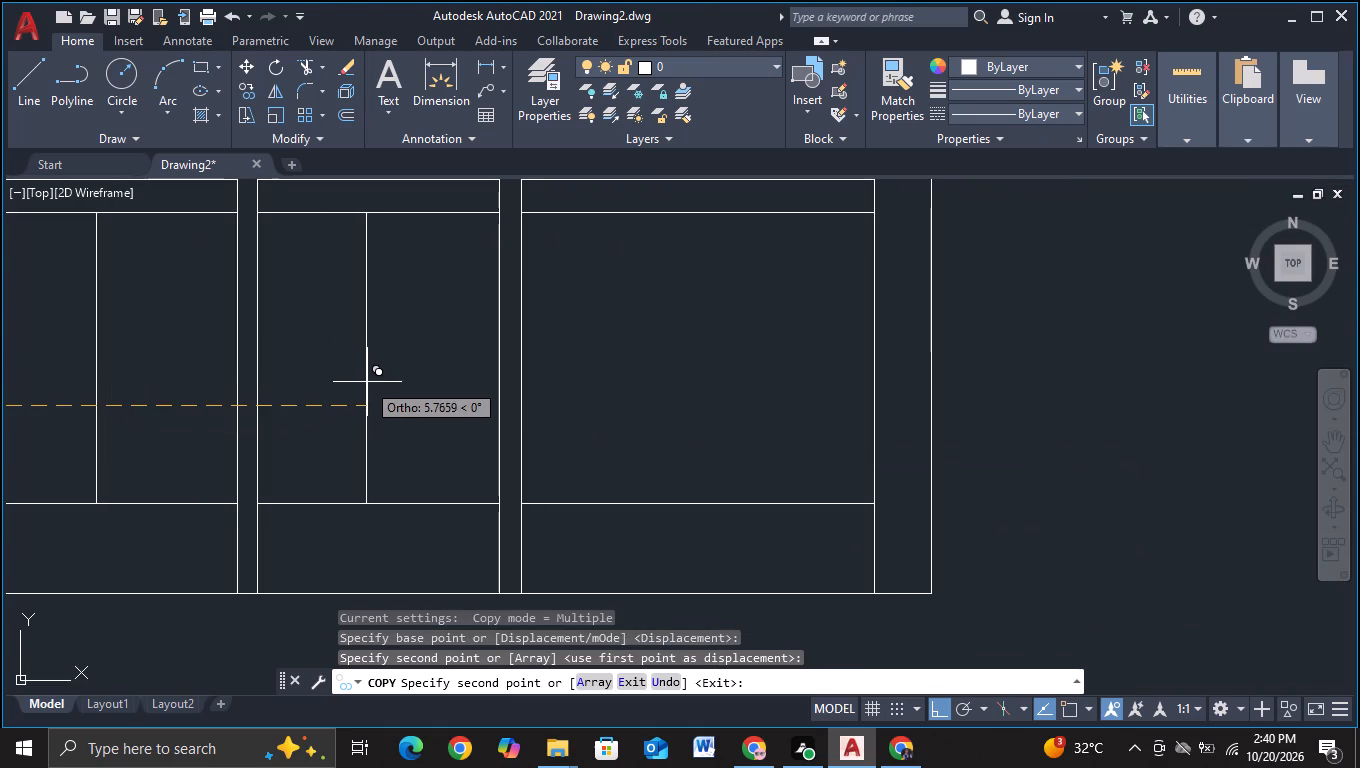
{"action": "left_click", "coordinate": [379, 382]}
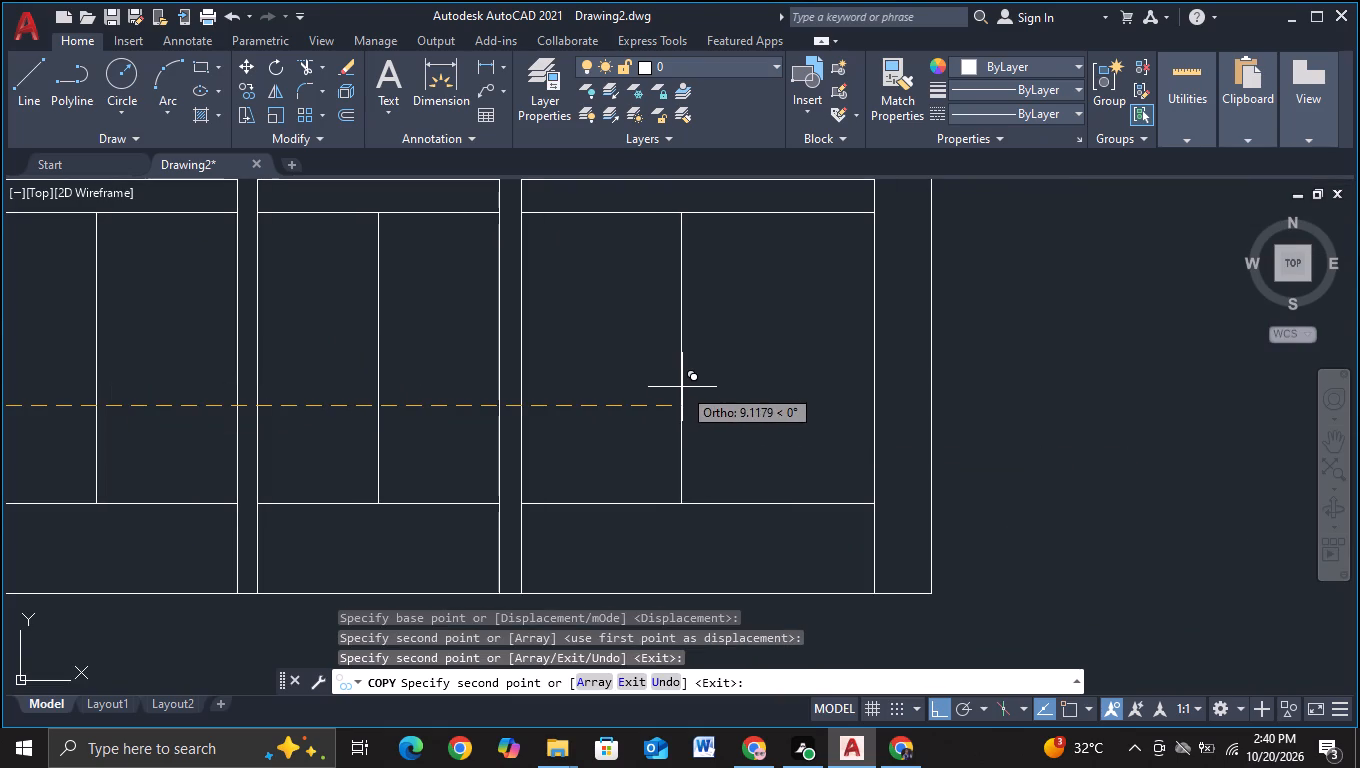
{"action": "left_click", "coordinate": [694, 387]}
{"action": "key", "text": "Escape"}
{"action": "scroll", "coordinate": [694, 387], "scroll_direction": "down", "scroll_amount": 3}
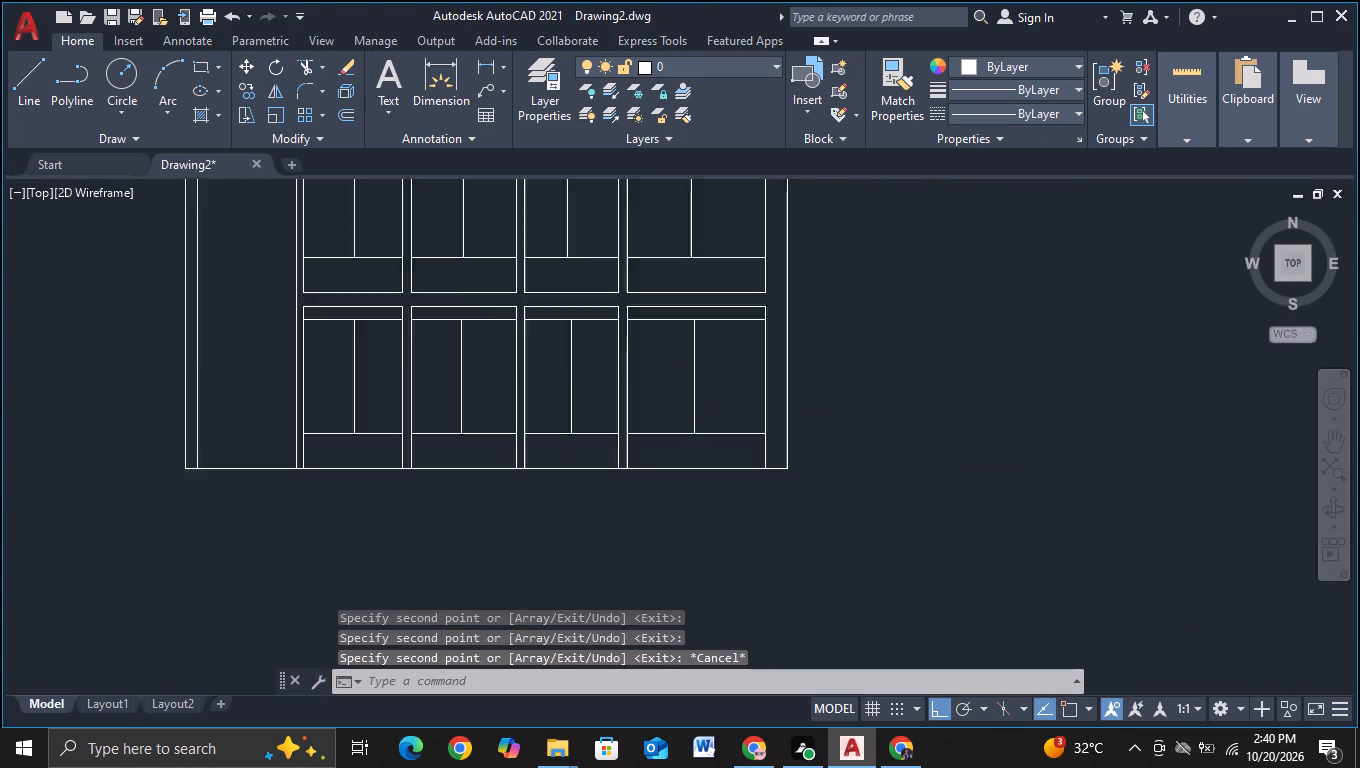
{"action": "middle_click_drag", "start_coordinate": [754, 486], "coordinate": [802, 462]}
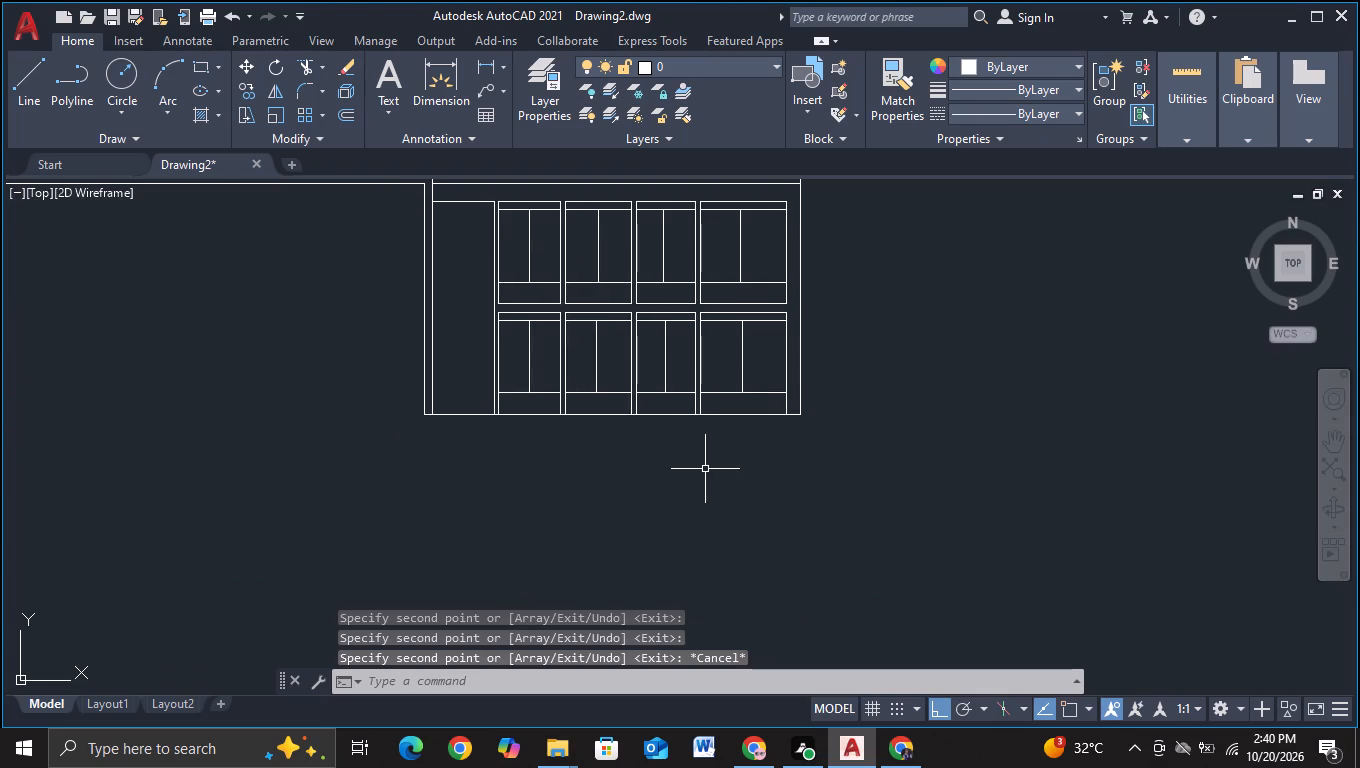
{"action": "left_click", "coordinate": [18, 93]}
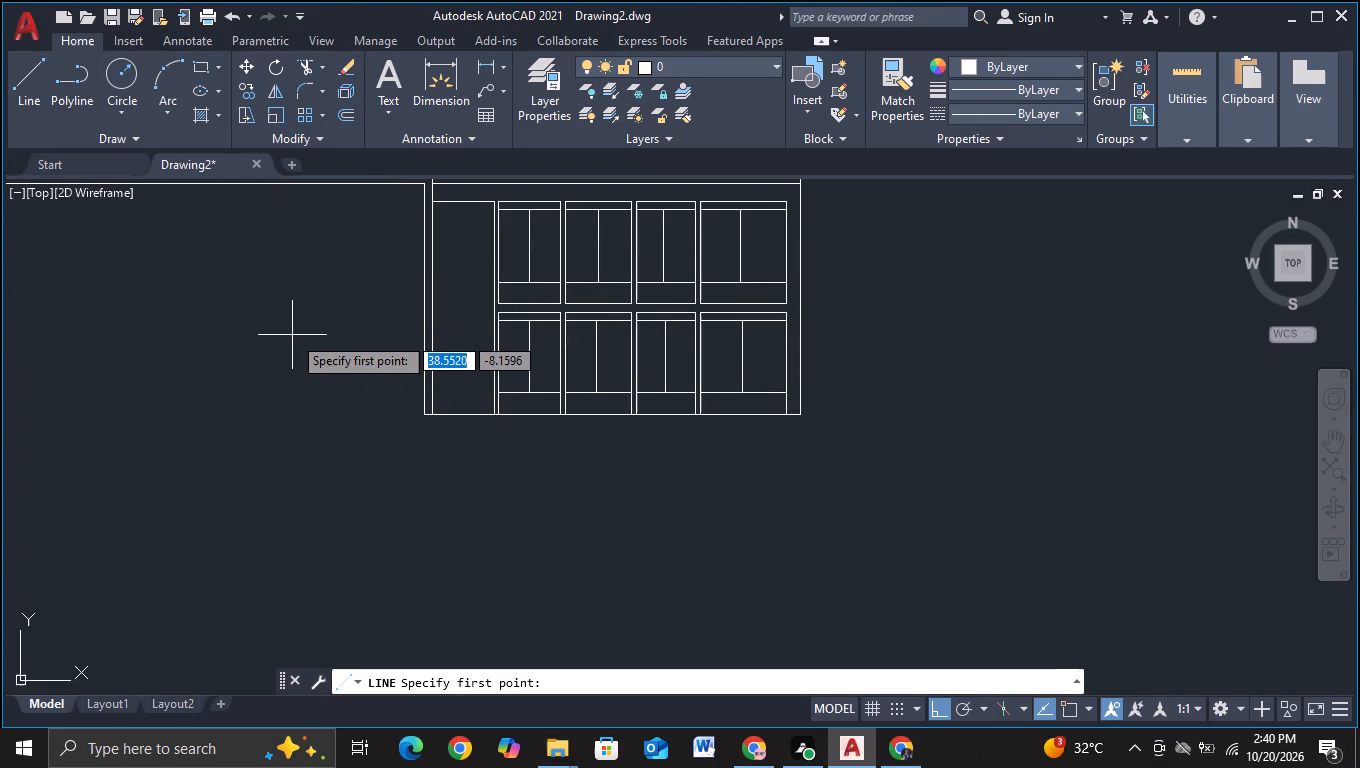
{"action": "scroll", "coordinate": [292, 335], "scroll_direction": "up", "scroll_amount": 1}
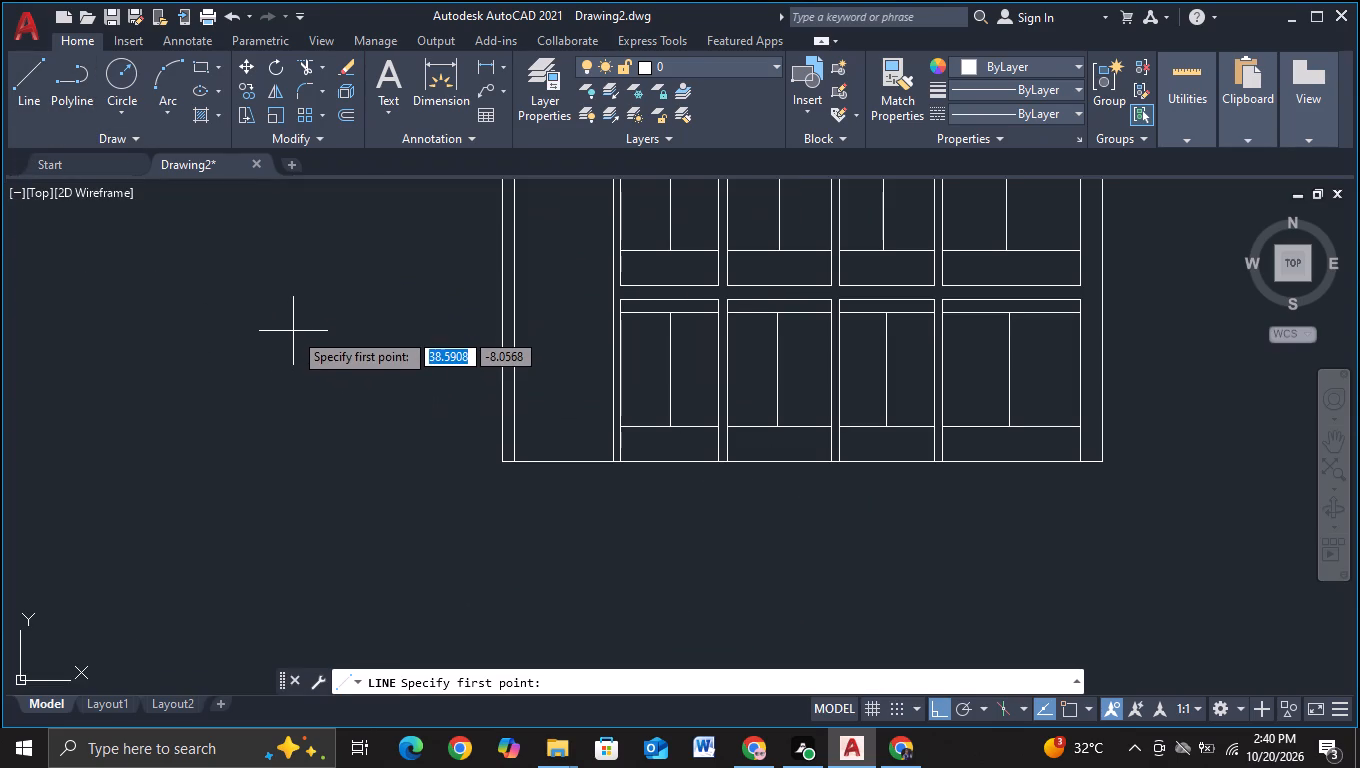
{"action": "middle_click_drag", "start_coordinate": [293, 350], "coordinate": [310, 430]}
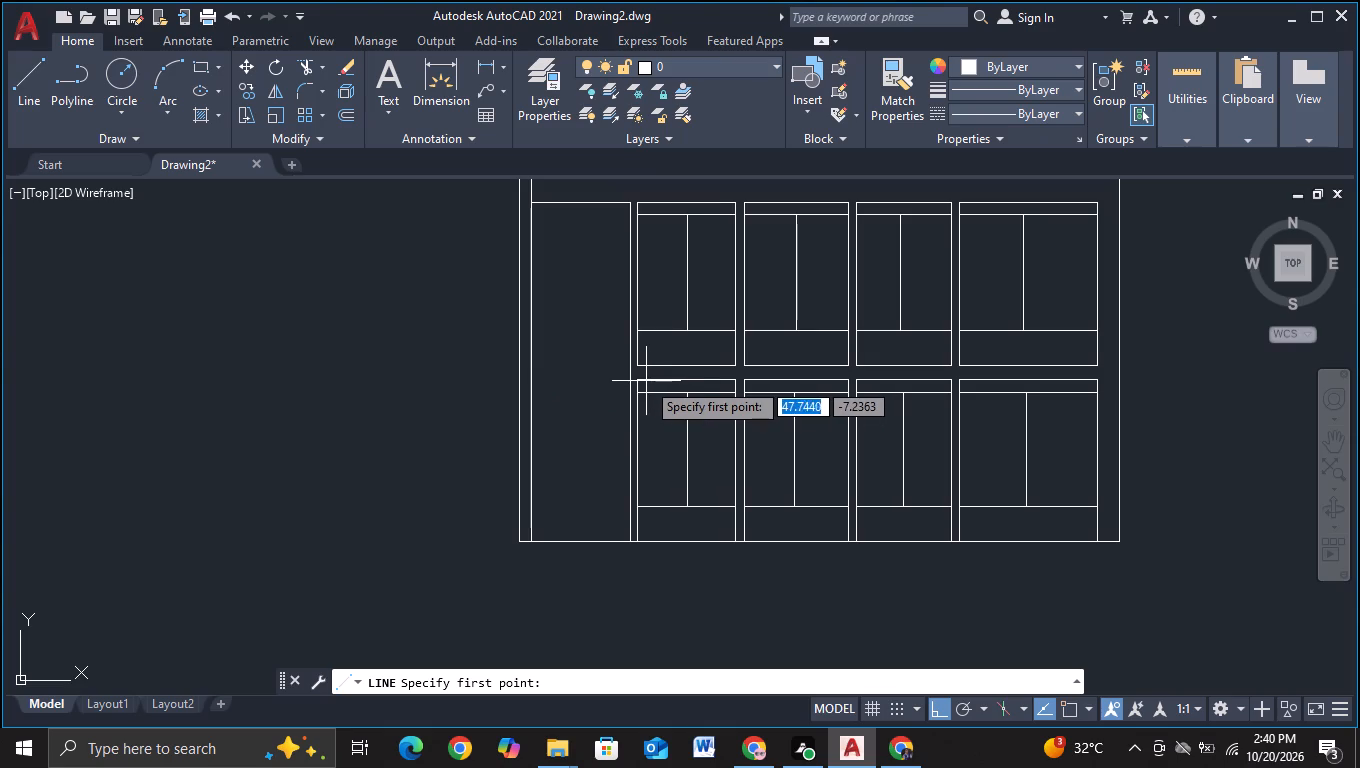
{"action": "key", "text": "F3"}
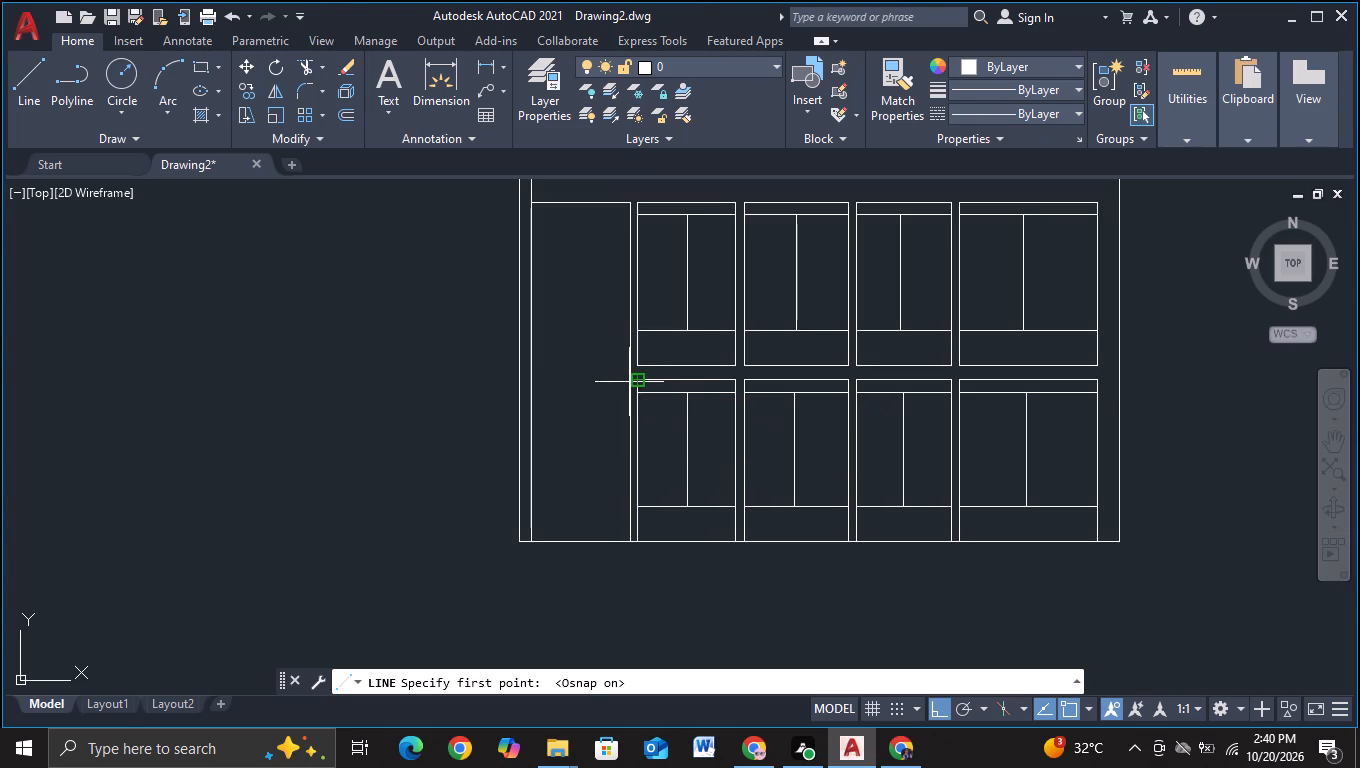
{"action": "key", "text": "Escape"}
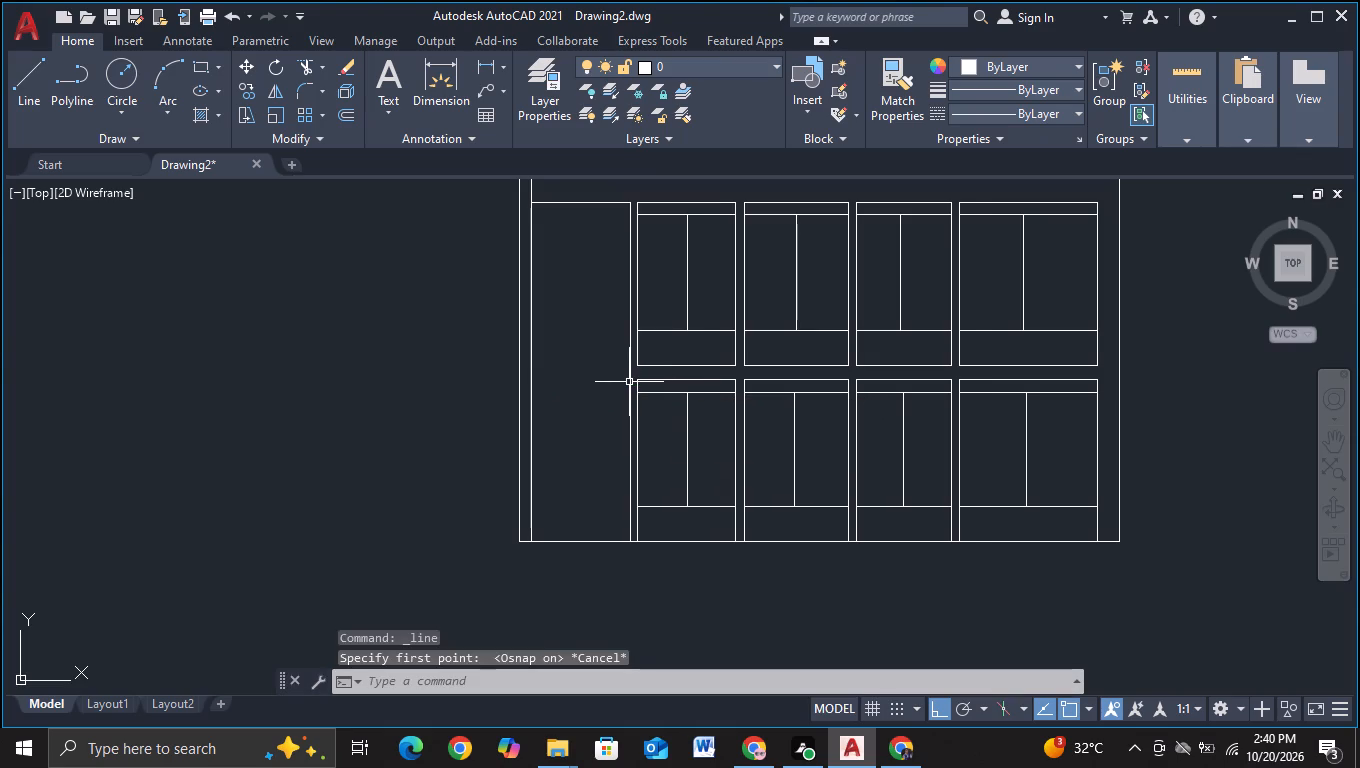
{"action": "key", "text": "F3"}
With object snap on, draw two horizontal lines leftward from the first panels' facing edges, extending across the left bay and past the outer frame.
{"action": "left_click", "coordinate": [26, 93]}
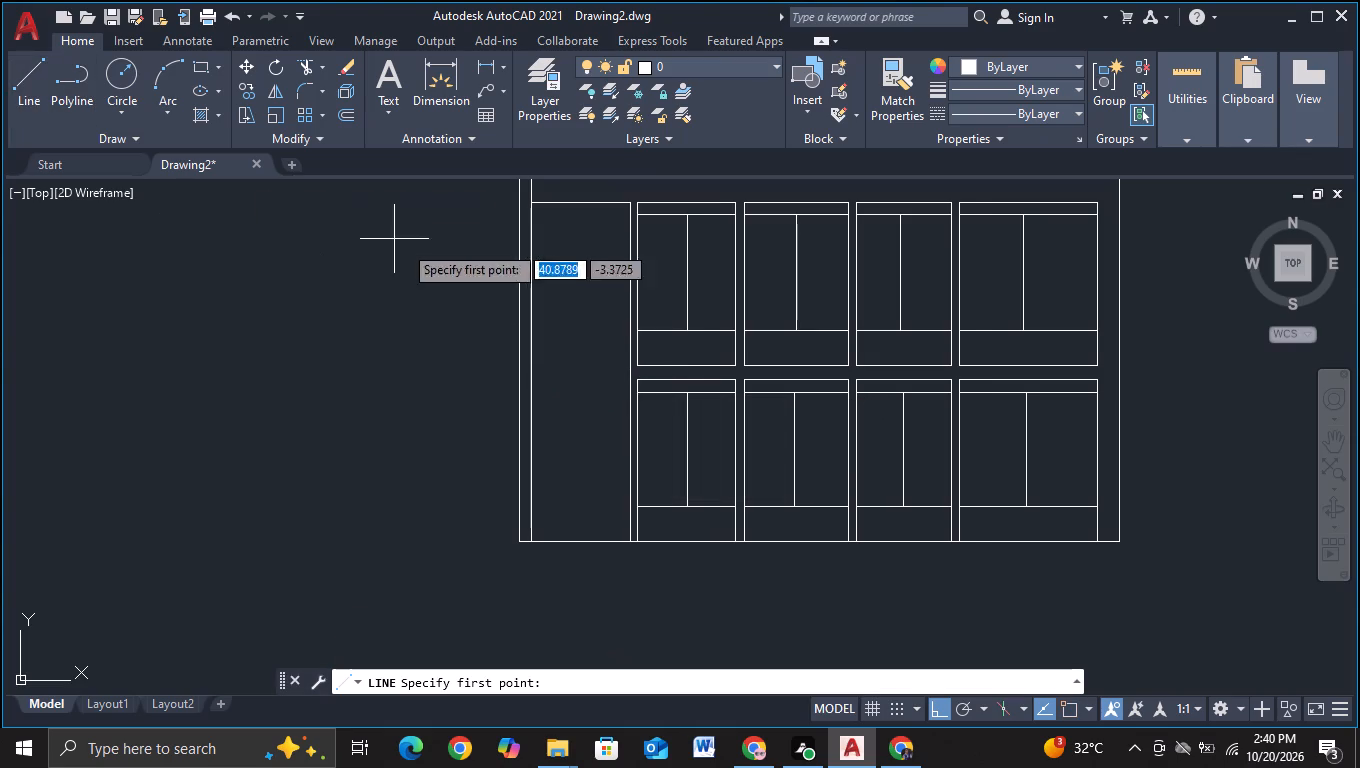
{"action": "key", "text": "F3"}
{"action": "left_click", "coordinate": [641, 381]}
{"action": "left_click", "coordinate": [333, 336]}
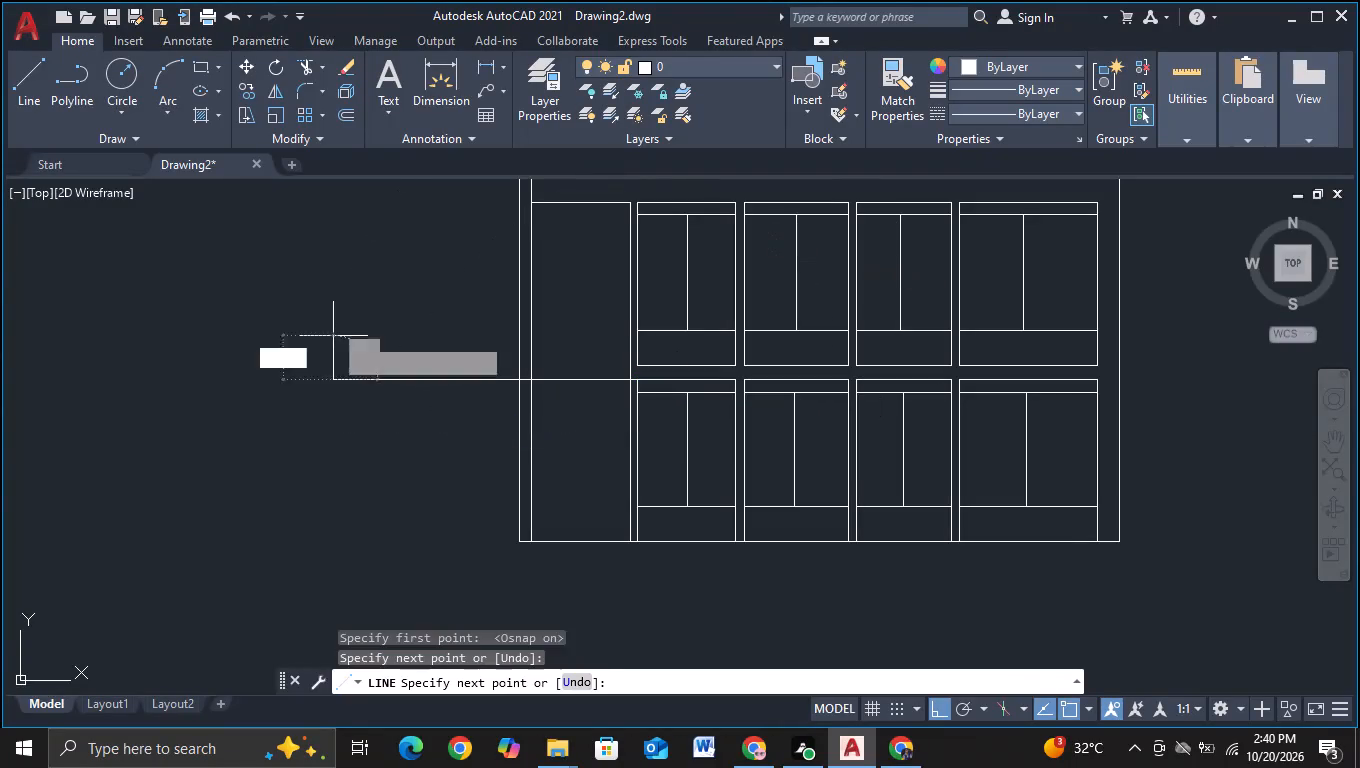
{"action": "key", "text": "Escape"}
{"action": "left_click", "coordinate": [17, 102]}
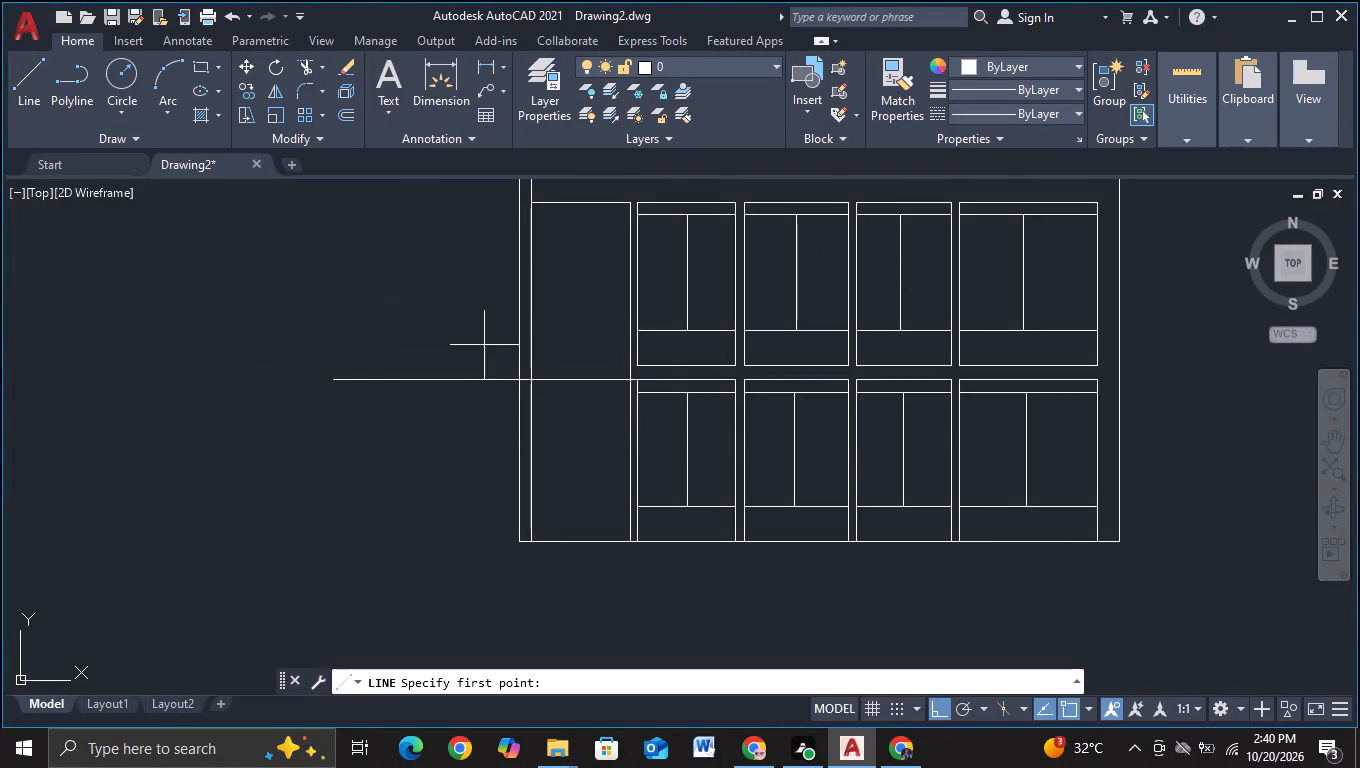
{"action": "left_click", "coordinate": [632, 371]}
{"action": "left_click", "coordinate": [356, 351]}
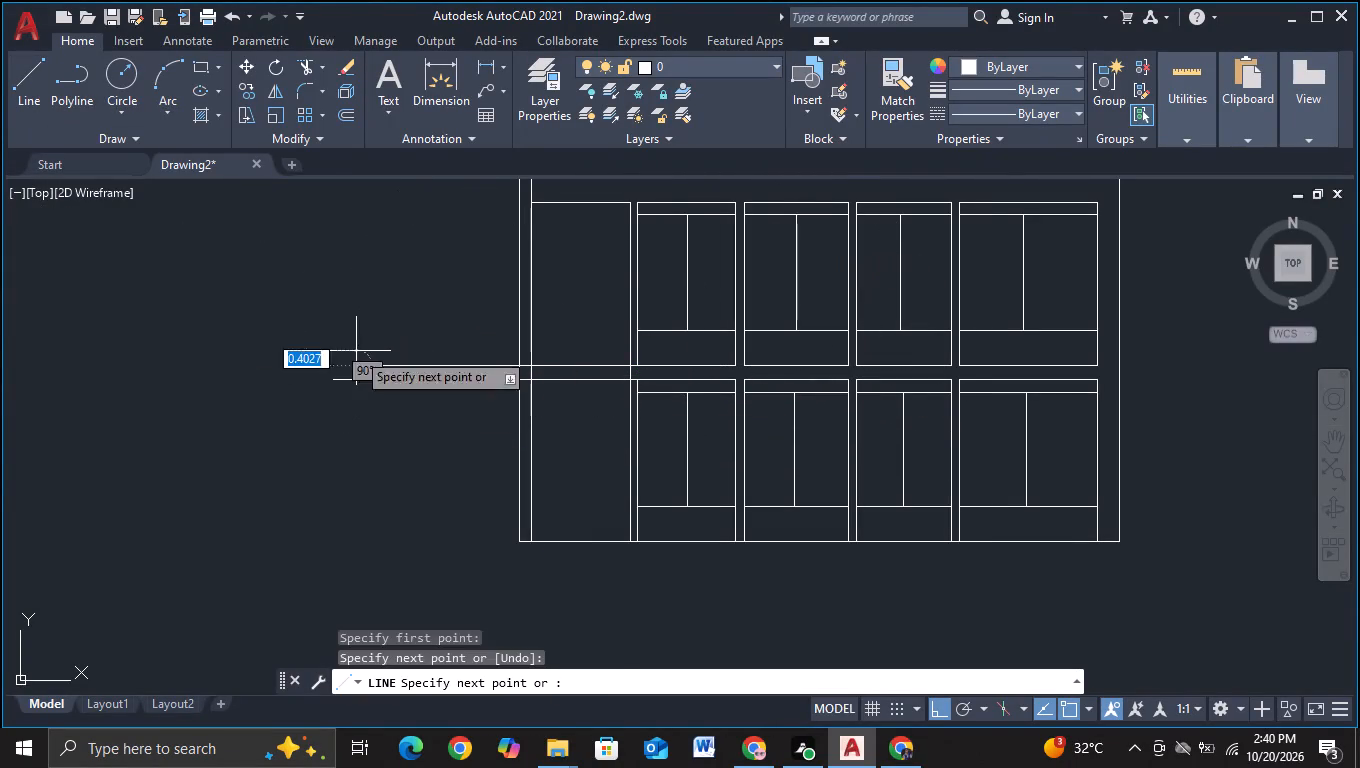
{"action": "key", "text": "Escape"}
Trim both horizontal lines to the left bay's width, removing the pieces in the outer frame post, beyond it, and in the narrow post beside the first panels.
{"action": "left_click", "coordinate": [306, 64]}
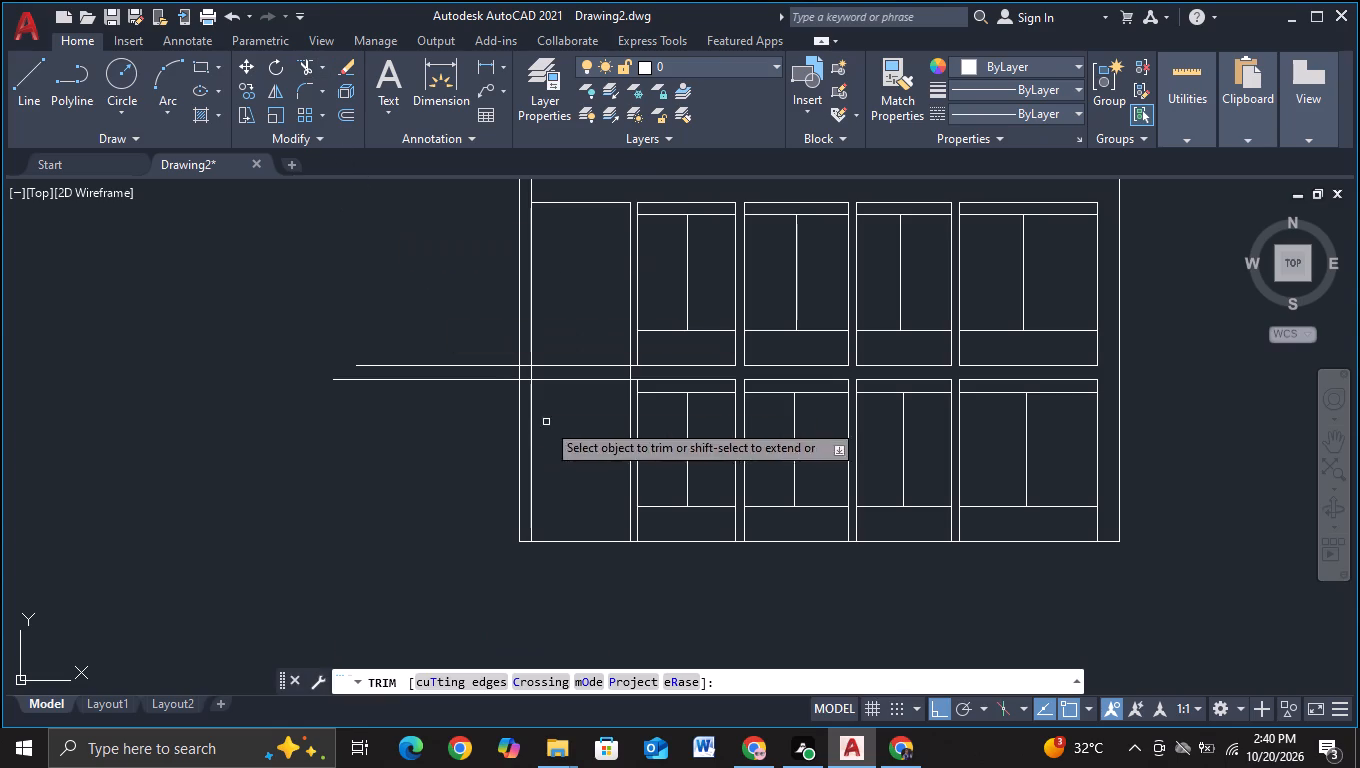
{"action": "left_click", "coordinate": [525, 365]}
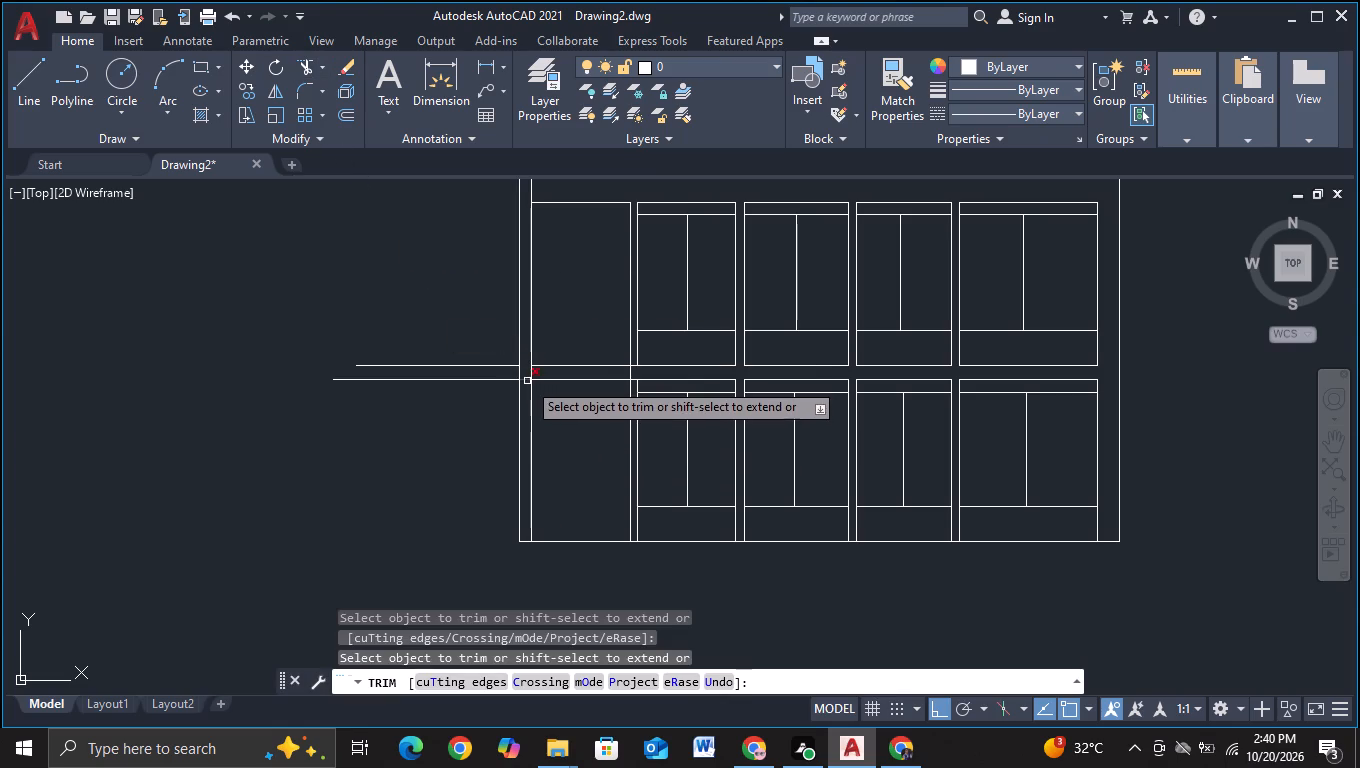
{"action": "left_click", "coordinate": [527, 381]}
{"action": "left_click_drag", "start_coordinate": [437, 329], "coordinate": [415, 478]}
{"action": "scroll", "coordinate": [544, 432], "scroll_direction": "up", "scroll_amount": 2}
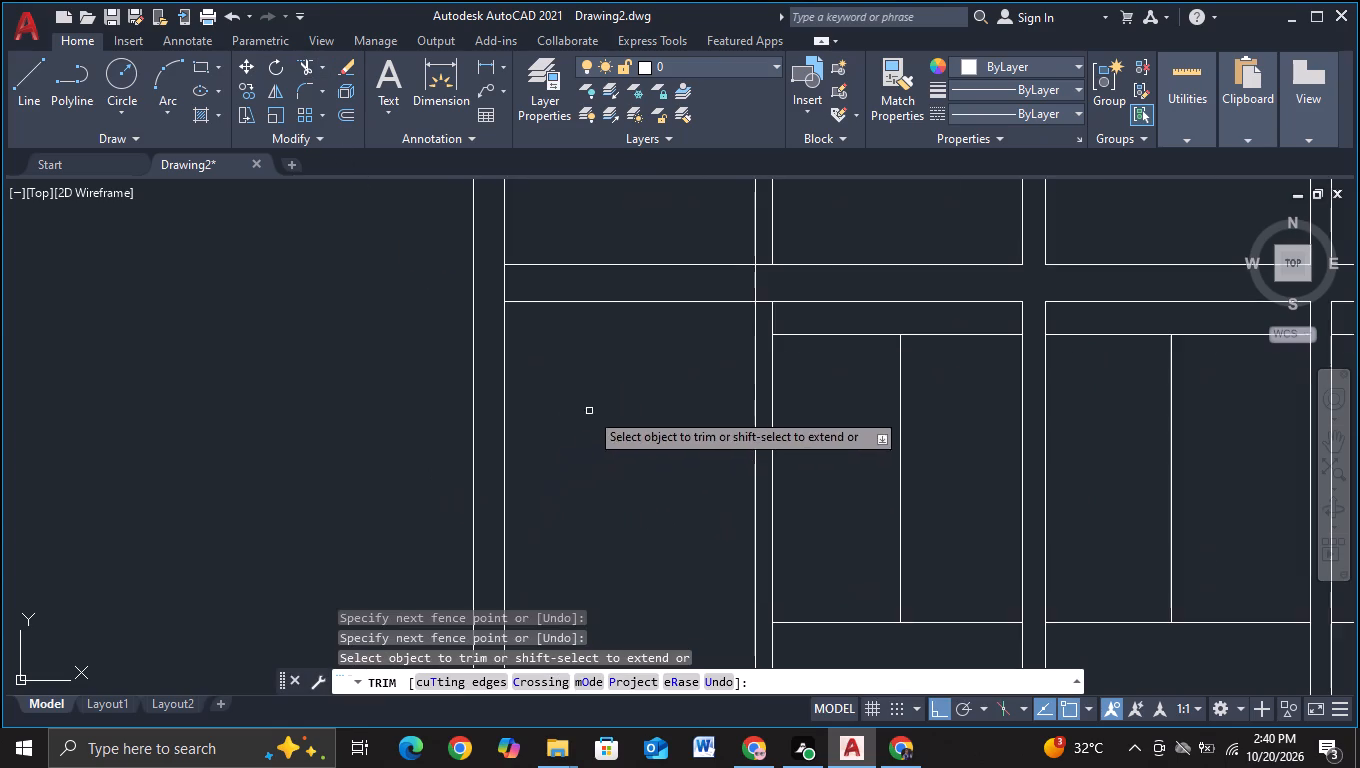
{"action": "middle_click_drag", "start_coordinate": [590, 411], "coordinate": [417, 555]}
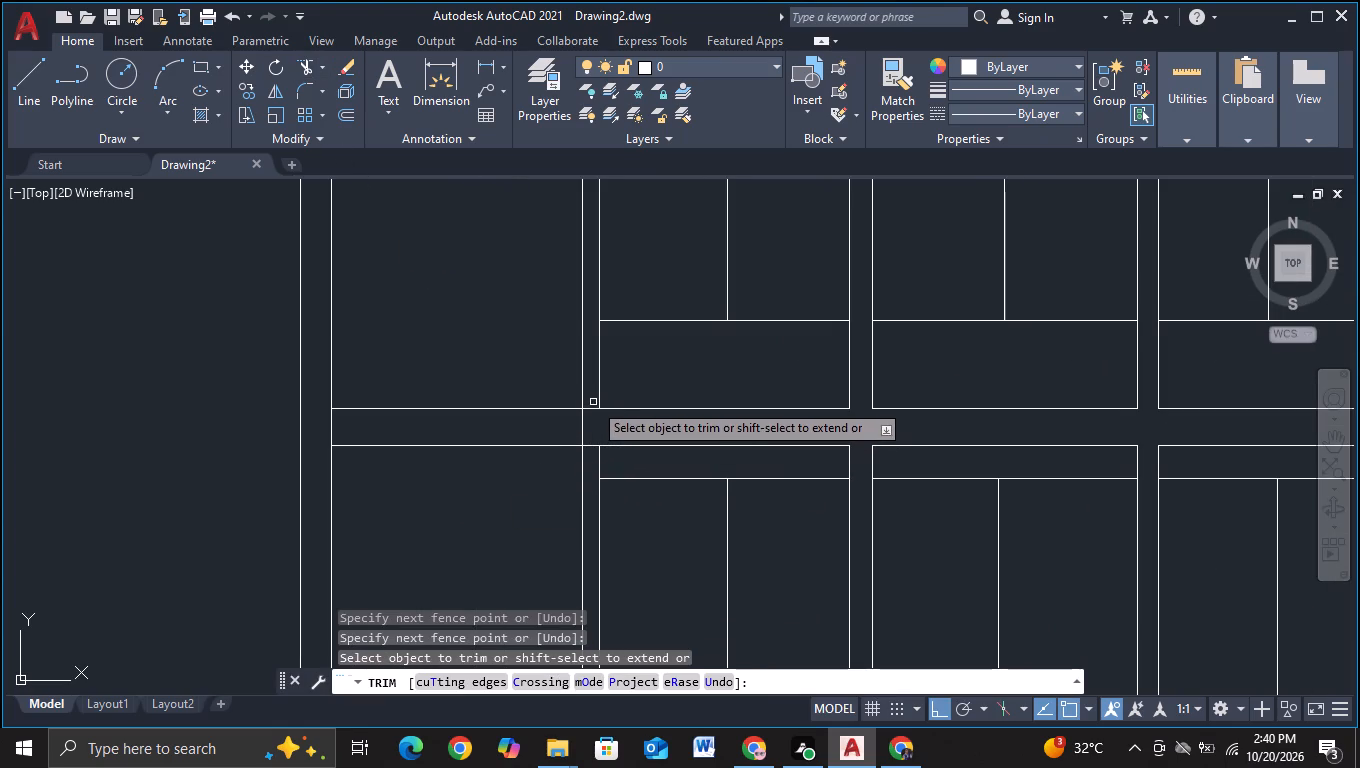
{"action": "left_click", "coordinate": [593, 402]}
{"action": "left_click", "coordinate": [593, 456]}
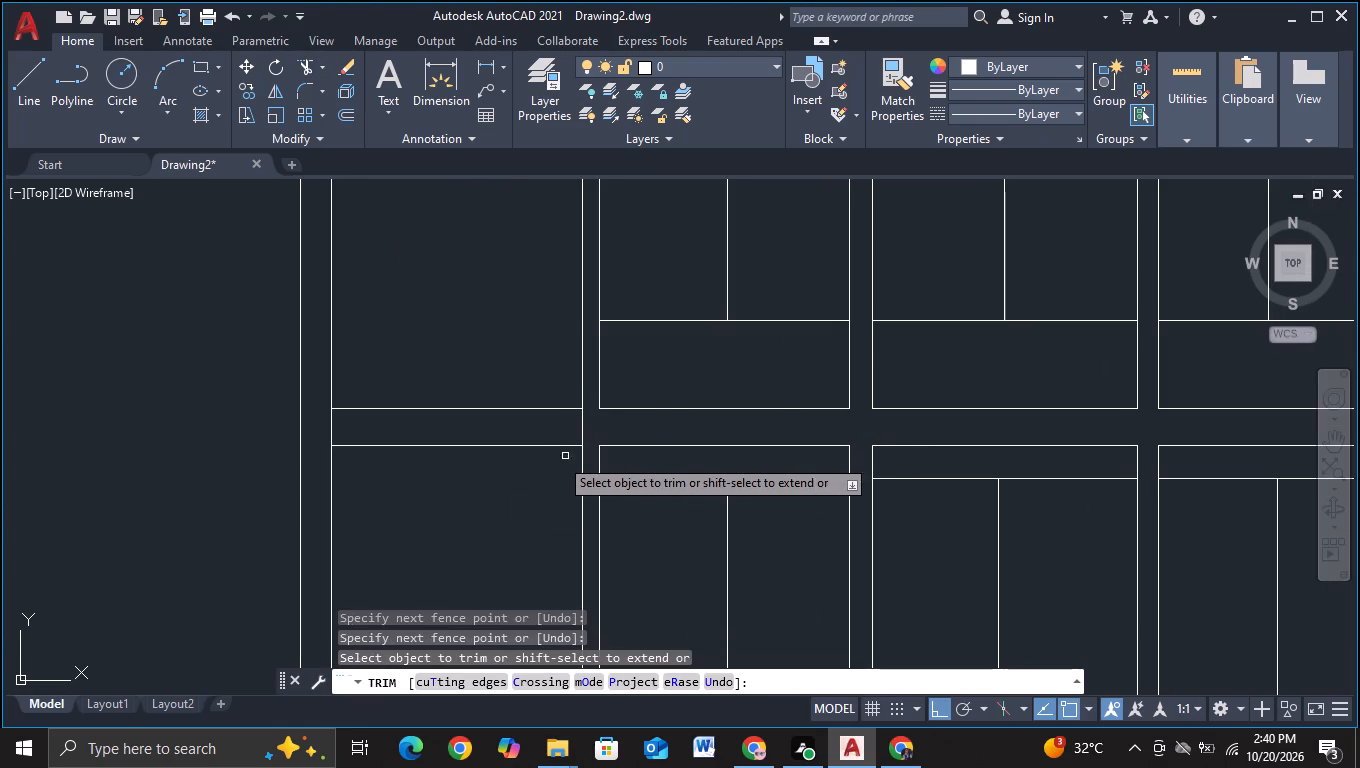
{"action": "scroll", "coordinate": [460, 502], "scroll_direction": "down", "scroll_amount": 3}
{"action": "middle_click_drag", "start_coordinate": [462, 533], "coordinate": [453, 404]}
{"action": "key", "text": "Escape"}
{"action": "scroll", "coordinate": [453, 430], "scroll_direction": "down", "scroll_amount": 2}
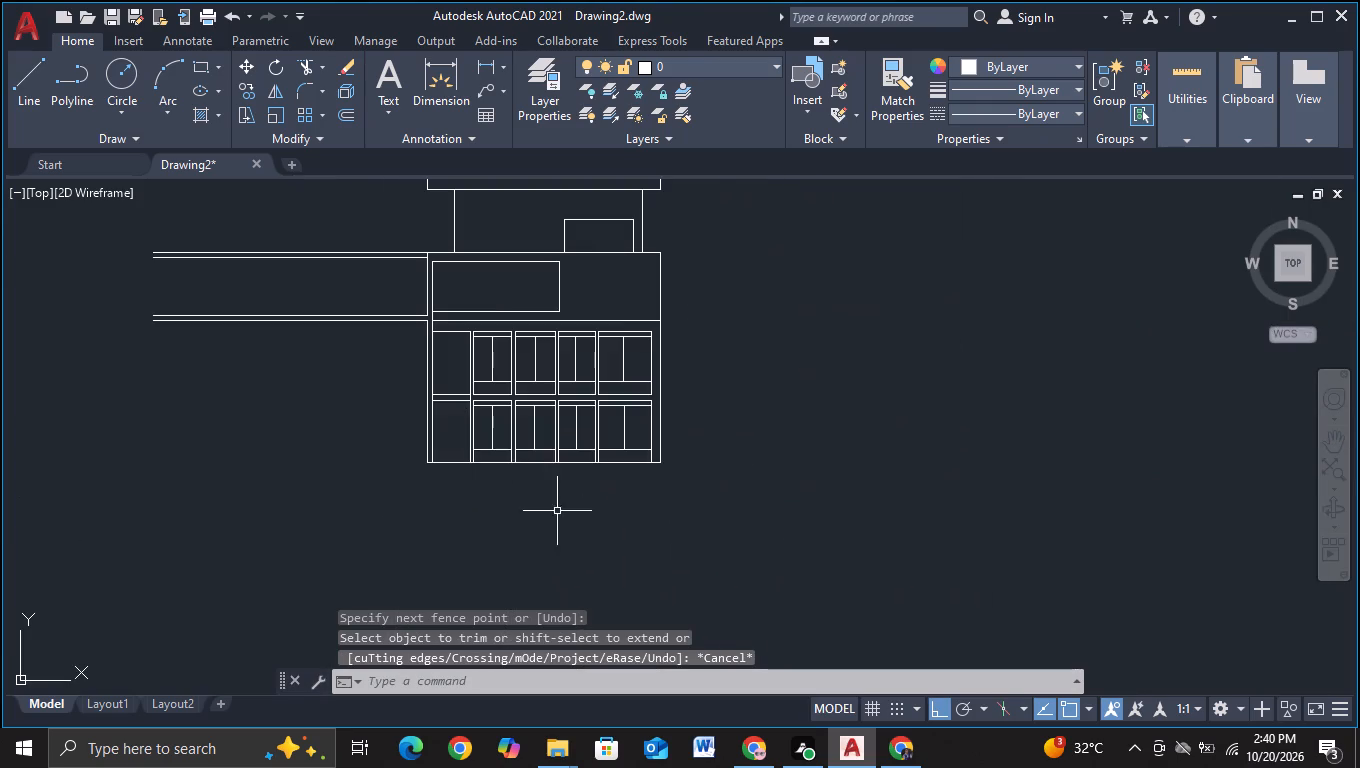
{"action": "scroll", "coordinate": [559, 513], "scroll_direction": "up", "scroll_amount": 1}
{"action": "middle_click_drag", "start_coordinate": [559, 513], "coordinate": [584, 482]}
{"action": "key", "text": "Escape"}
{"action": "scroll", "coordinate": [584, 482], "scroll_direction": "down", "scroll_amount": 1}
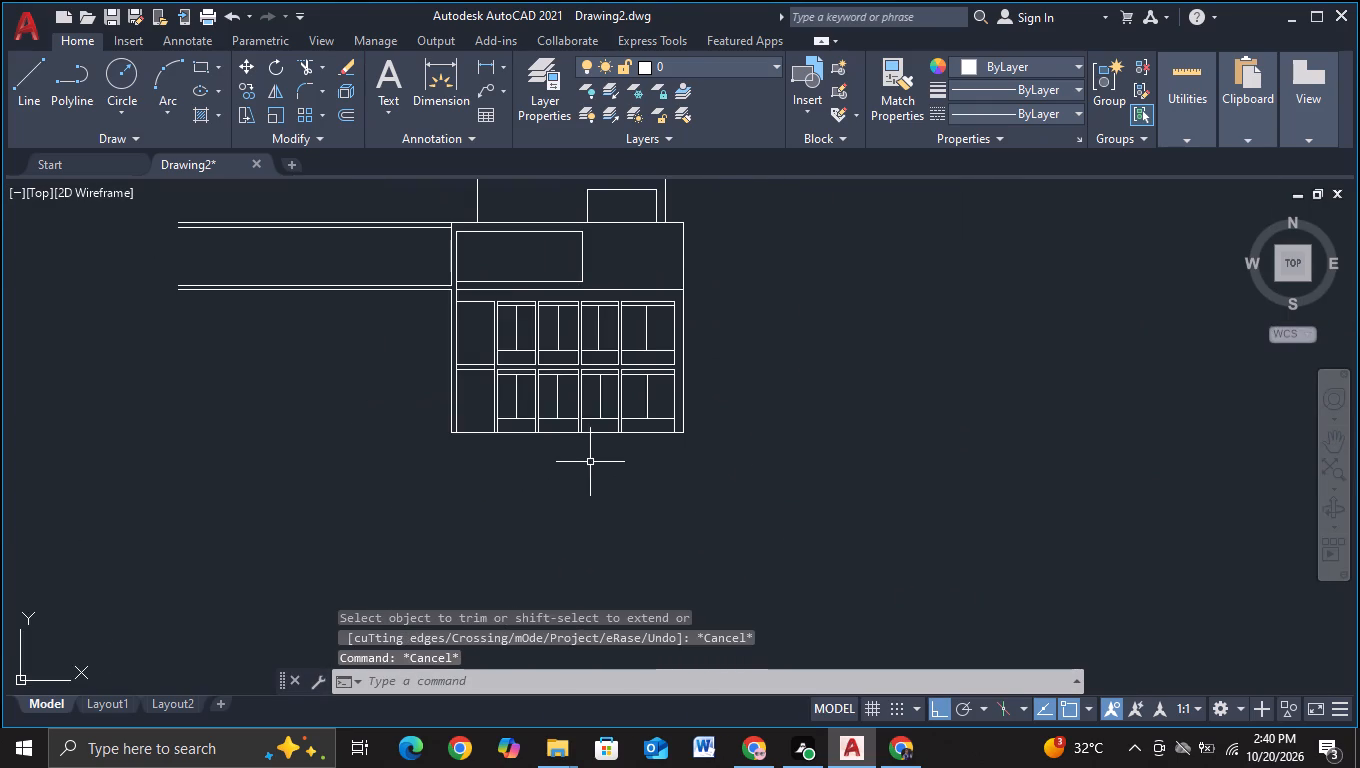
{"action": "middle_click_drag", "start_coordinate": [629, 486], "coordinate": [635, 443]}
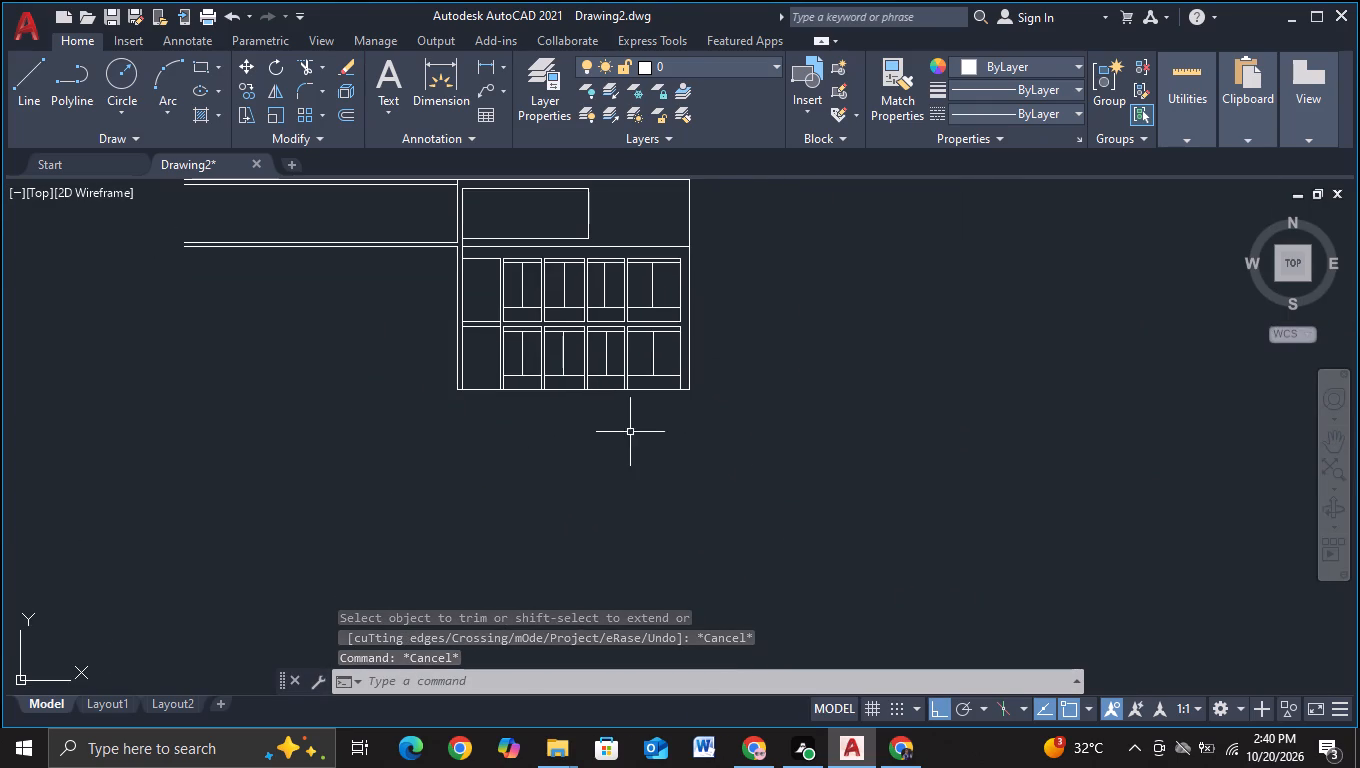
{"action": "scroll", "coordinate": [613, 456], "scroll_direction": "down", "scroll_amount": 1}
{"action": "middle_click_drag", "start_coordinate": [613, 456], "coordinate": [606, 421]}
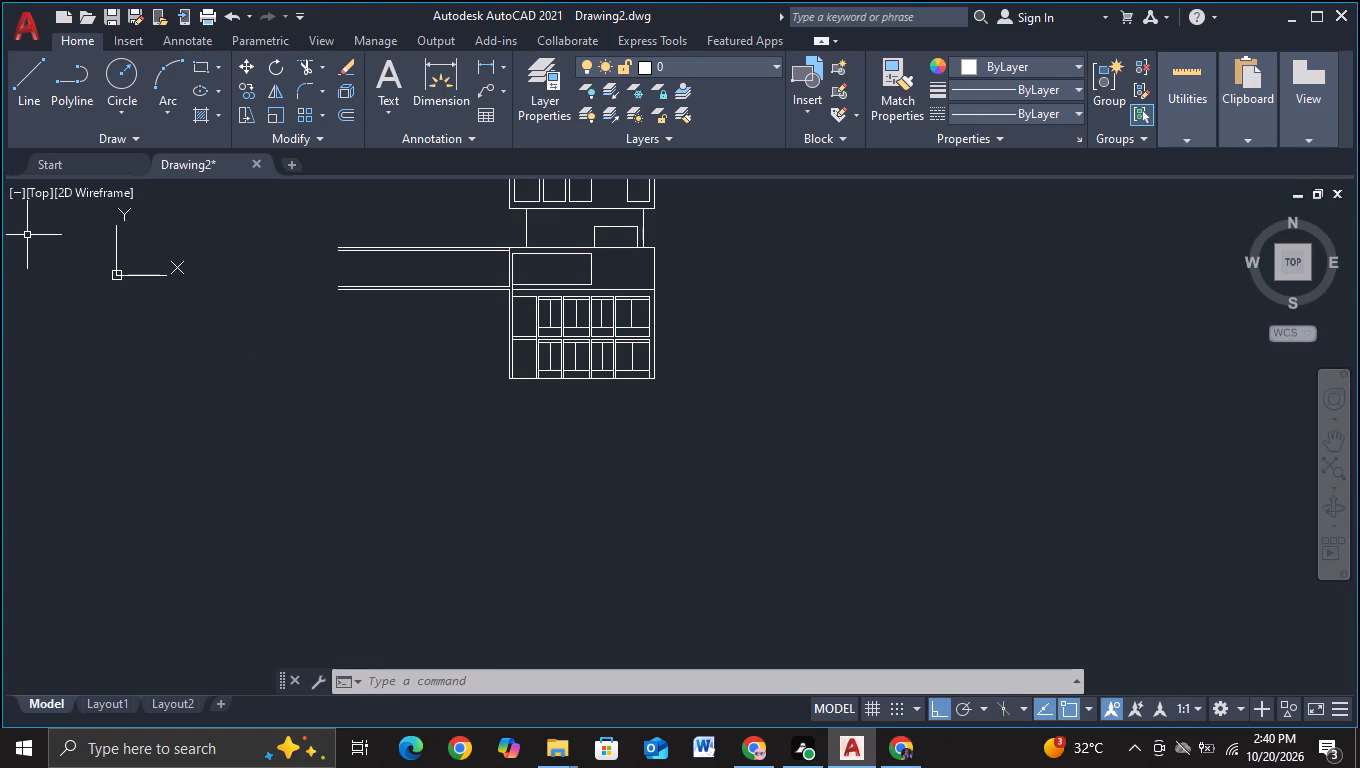
Draw a full-width box of lines below the lower panel row, about 16.4 units wide and 6.9 units tall, starting from the structure's bottom-left corner.
{"action": "left_click", "coordinate": [37, 108]}
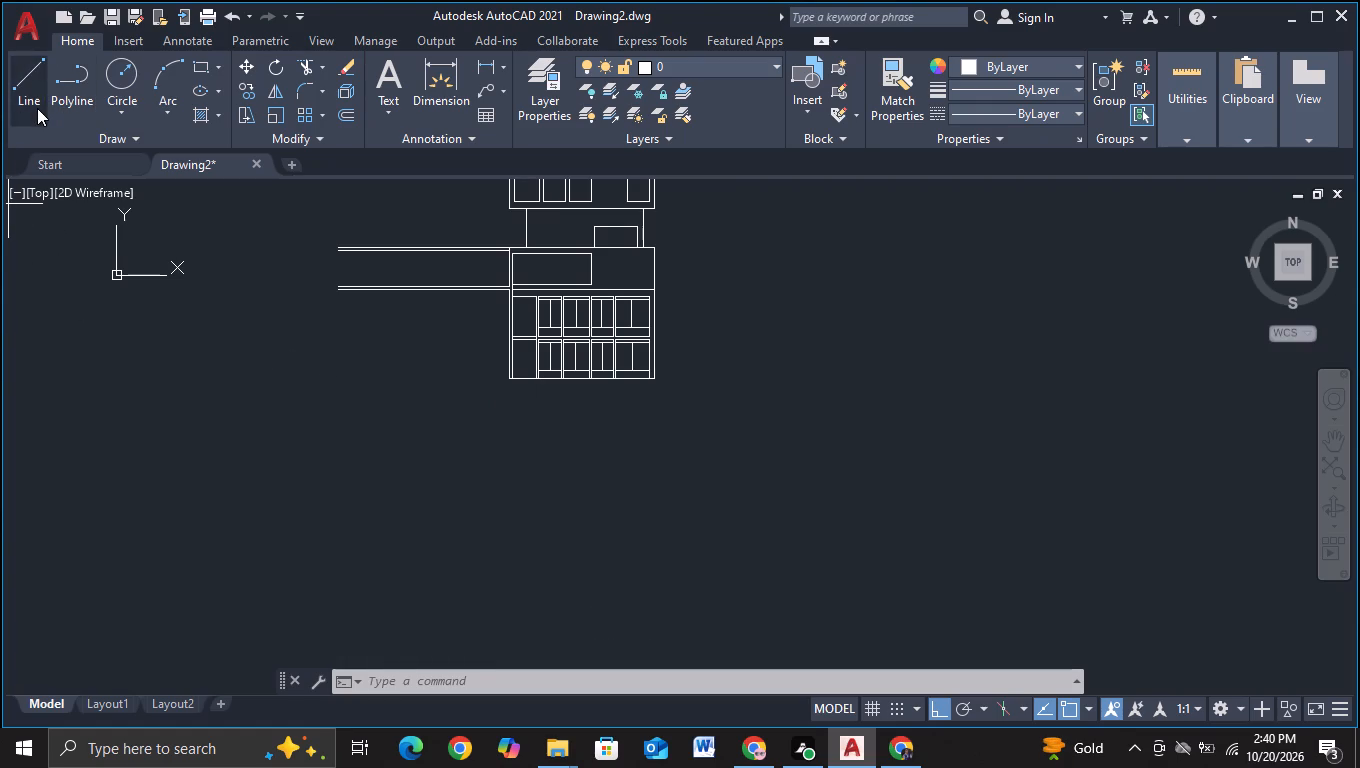
{"action": "middle_click_drag", "start_coordinate": [560, 503], "coordinate": [508, 499]}
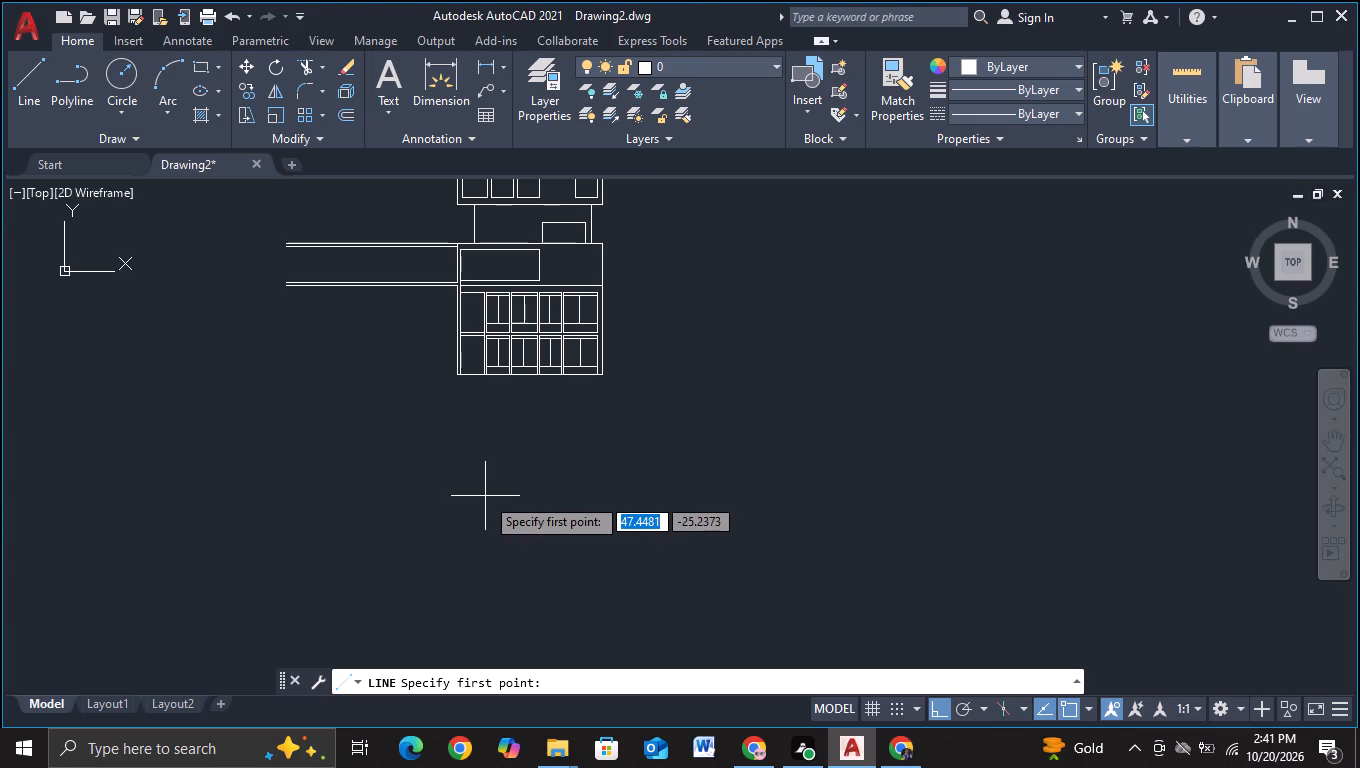
{"action": "scroll", "coordinate": [485, 494], "scroll_direction": "up", "scroll_amount": 1}
{"action": "middle_click_drag", "start_coordinate": [517, 478], "coordinate": [606, 633]}
{"action": "middle_click_drag", "start_coordinate": [637, 525], "coordinate": [633, 512]}
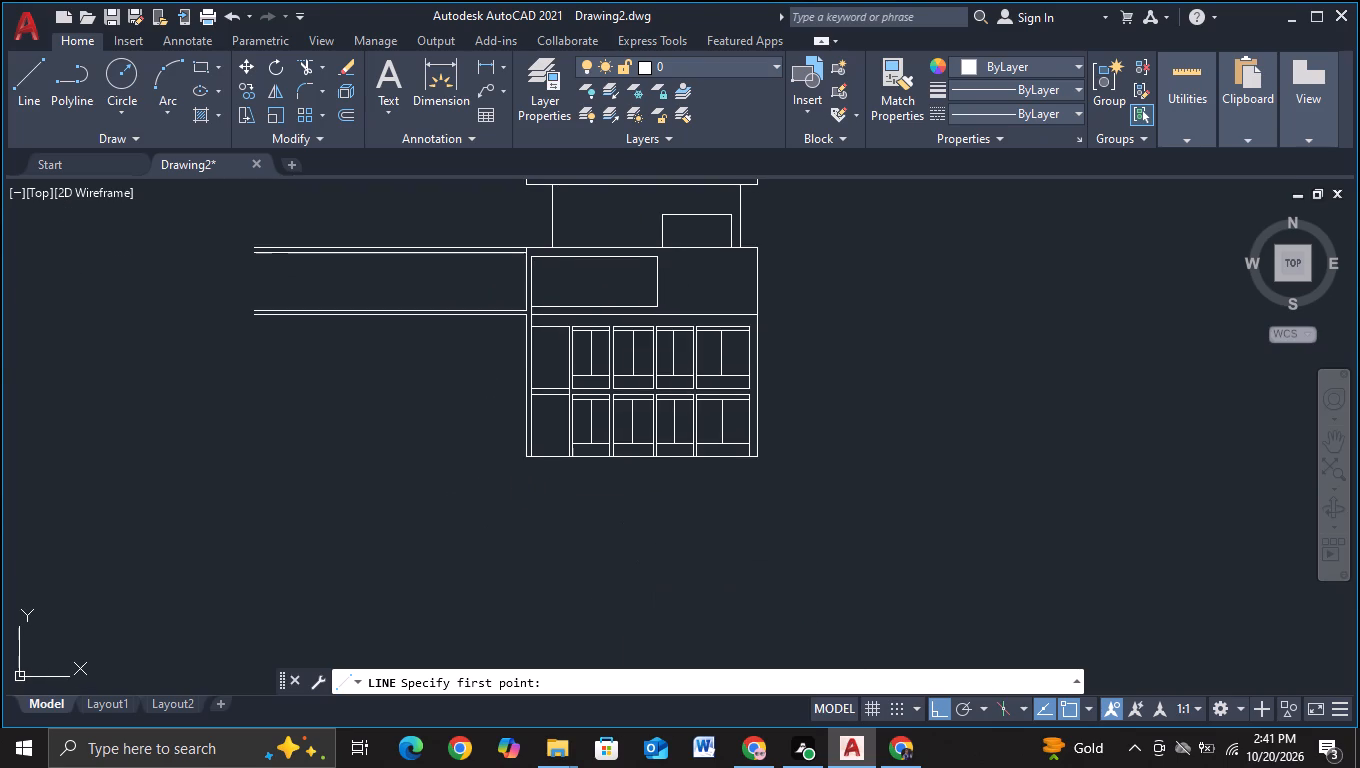
{"action": "middle_click_drag", "start_coordinate": [633, 512], "coordinate": [631, 499]}
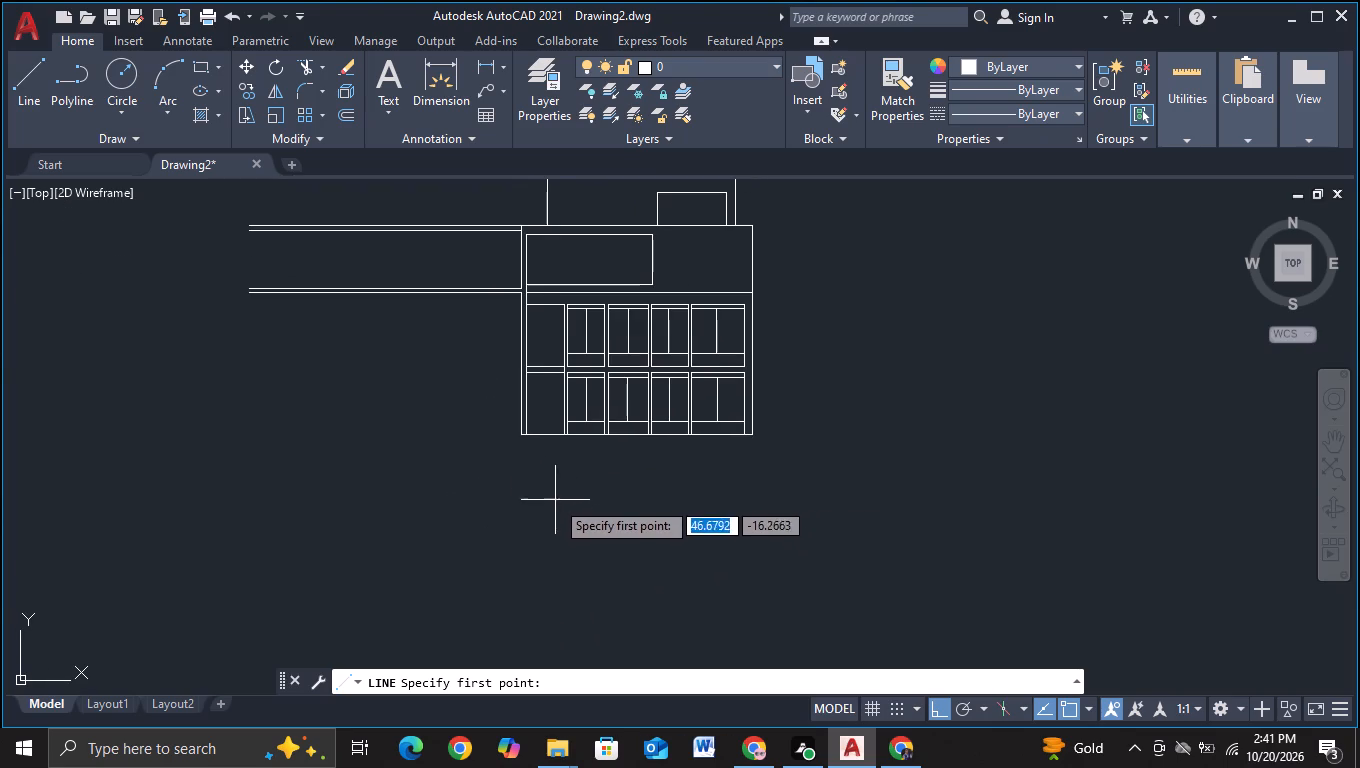
{"action": "left_click", "coordinate": [518, 437]}
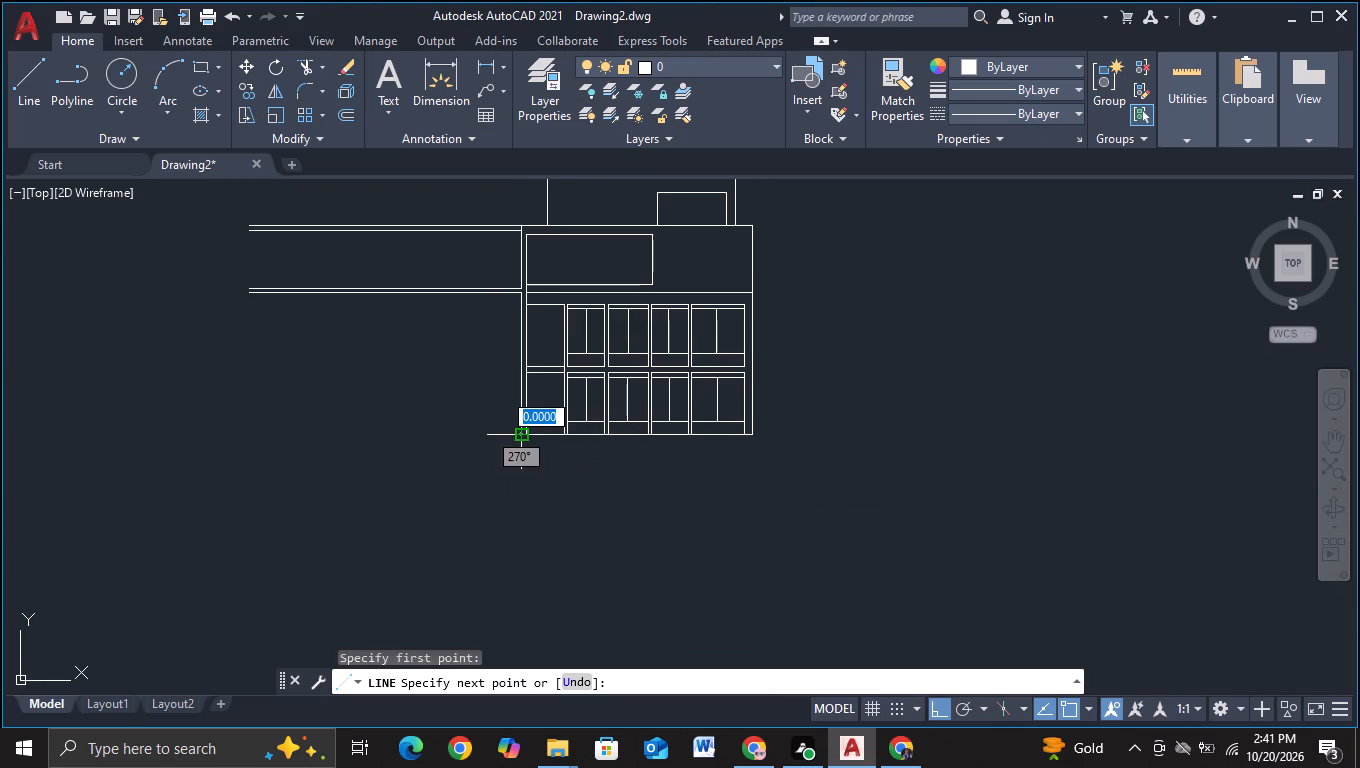
{"action": "left_click", "coordinate": [519, 533]}
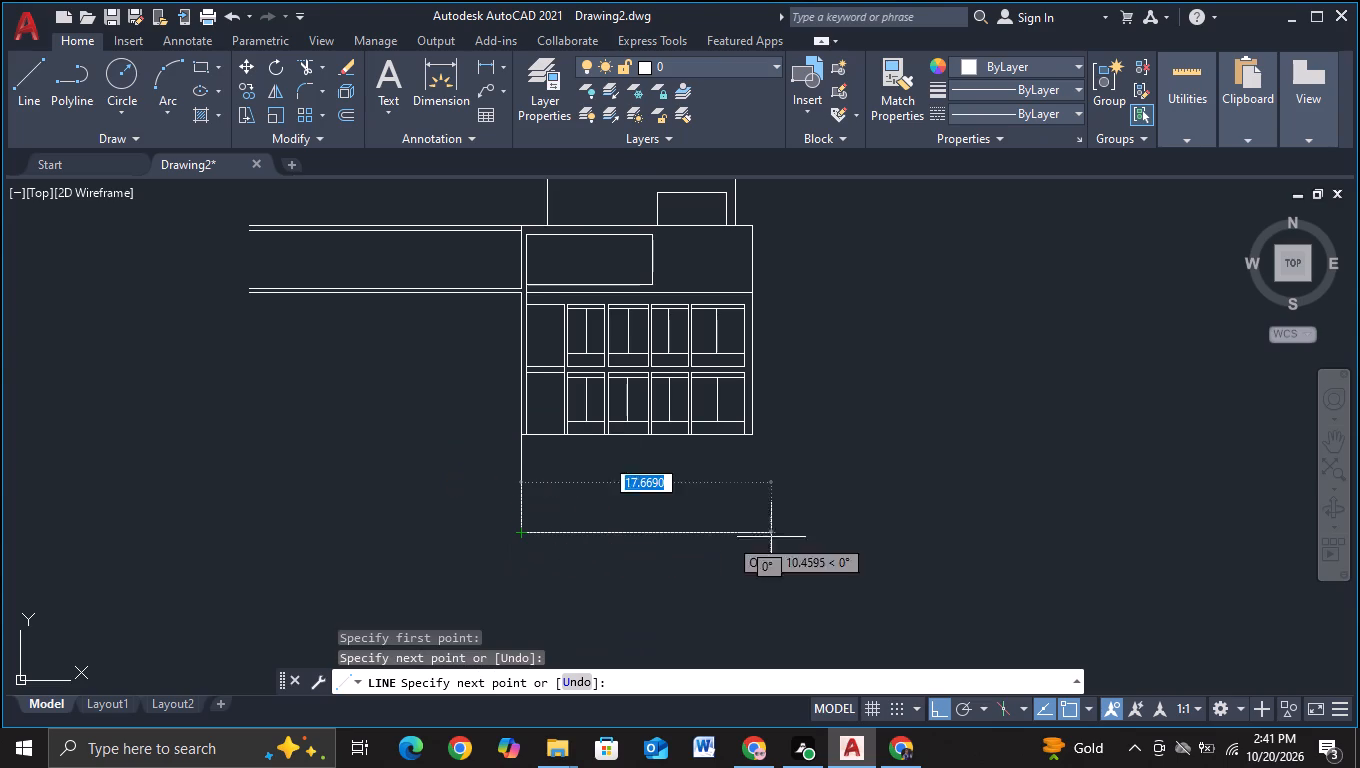
{"action": "left_click", "coordinate": [753, 534]}
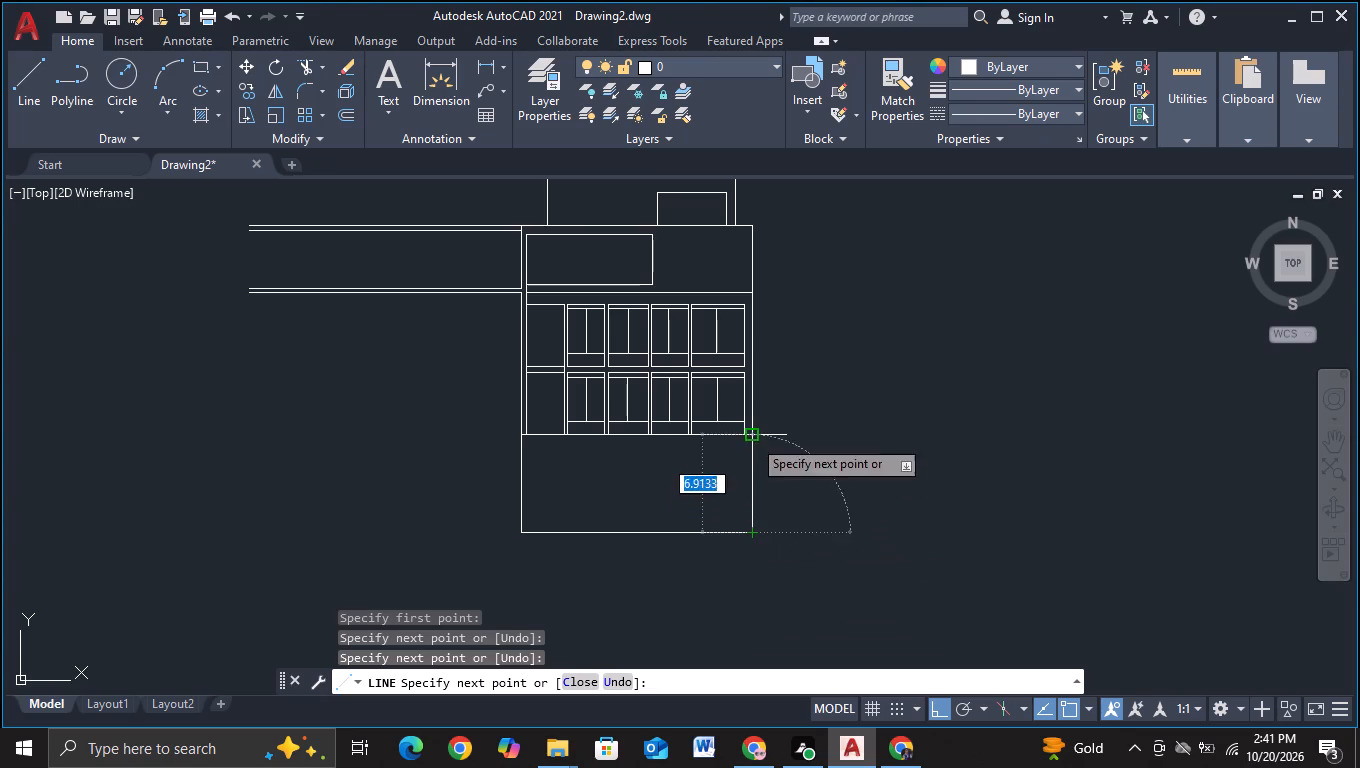
{"action": "left_click", "coordinate": [751, 437]}
{"action": "key", "text": "Escape"}
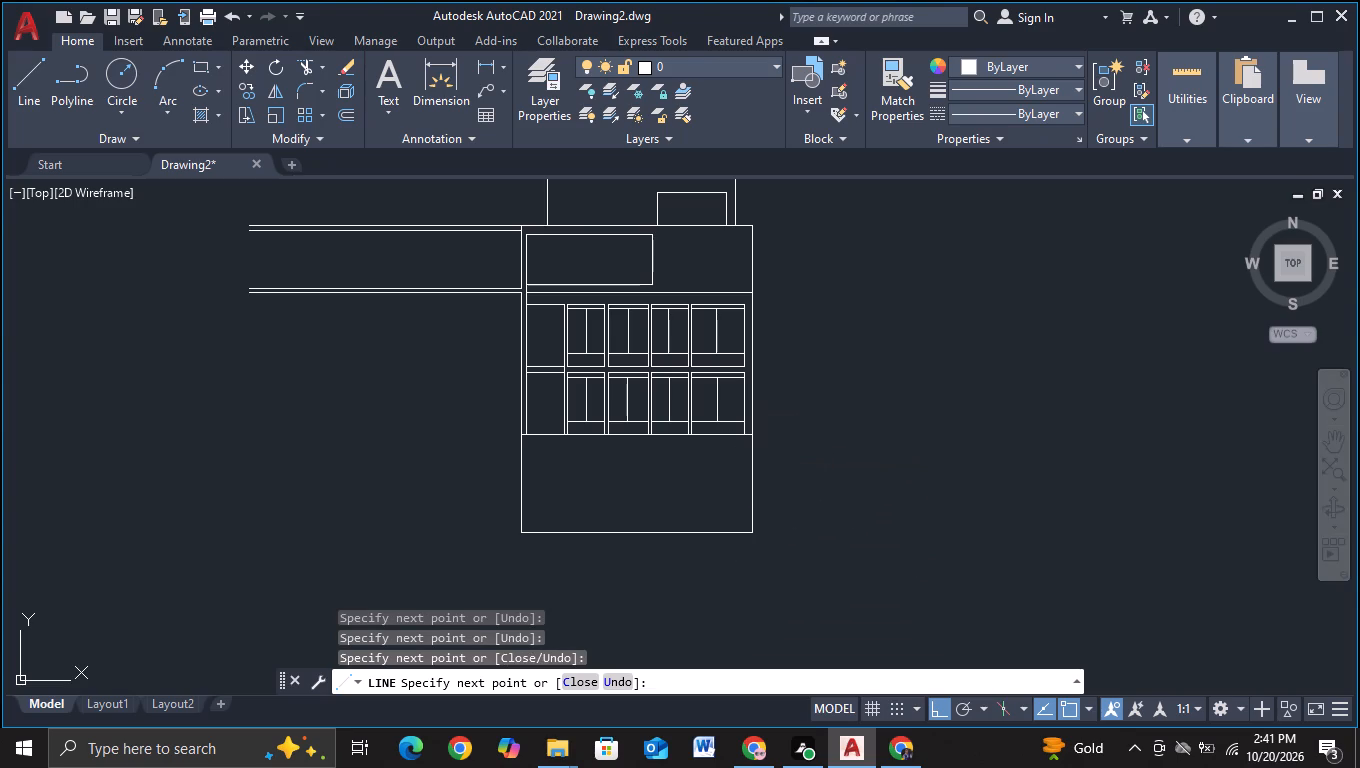
Copy the first lower divided panel about 6.25 units down and left into the left end of the base box, with ortho off.
{"action": "key", "text": "Escape"}
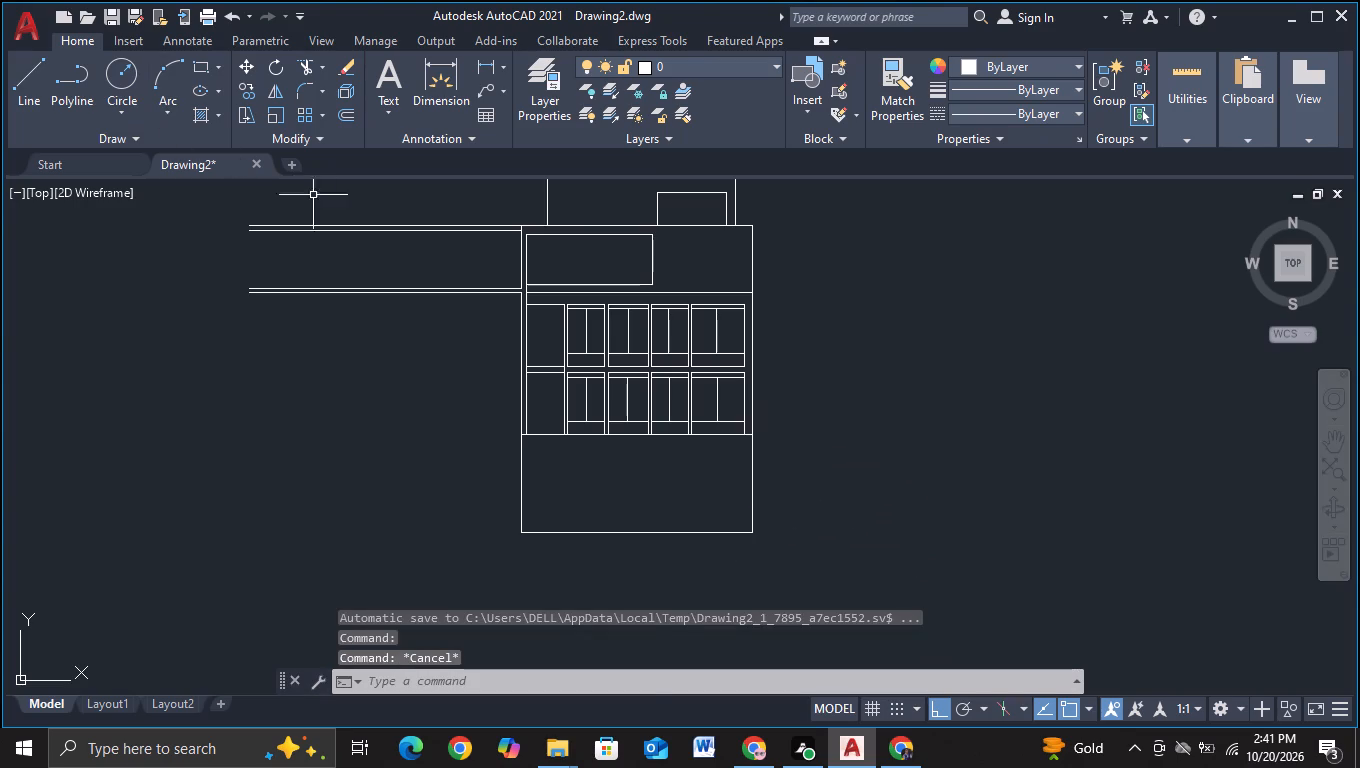
{"action": "scroll", "coordinate": [433, 262], "scroll_direction": "up", "scroll_amount": 2}
{"action": "middle_click_drag", "start_coordinate": [560, 420], "coordinate": [345, 327]}
{"action": "middle_click_drag", "start_coordinate": [407, 431], "coordinate": [349, 397]}
{"action": "middle_click_drag", "start_coordinate": [391, 419], "coordinate": [372, 411]}
{"action": "scroll", "coordinate": [558, 438], "scroll_direction": "up", "scroll_amount": 1}
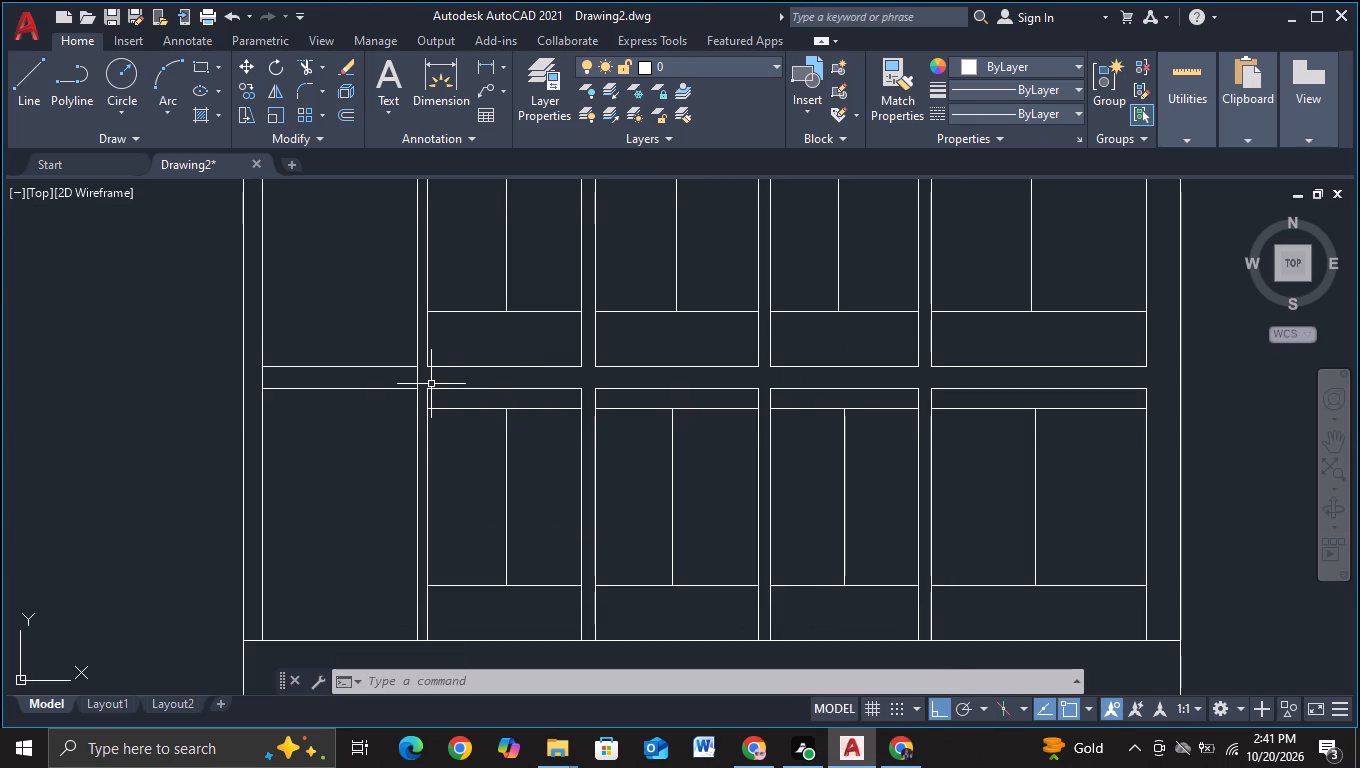
{"action": "left_click", "coordinate": [422, 377]}
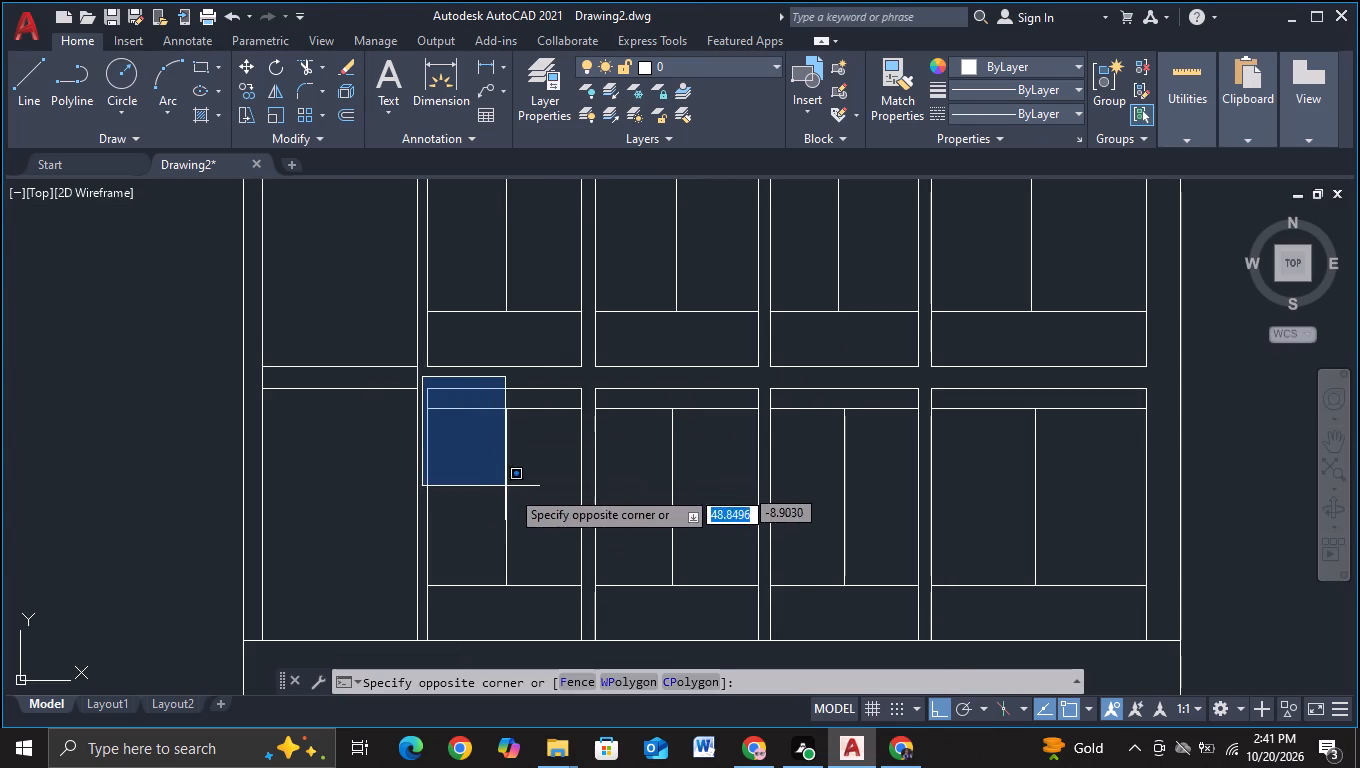
{"action": "middle_click_drag", "start_coordinate": [517, 493], "coordinate": [483, 404]}
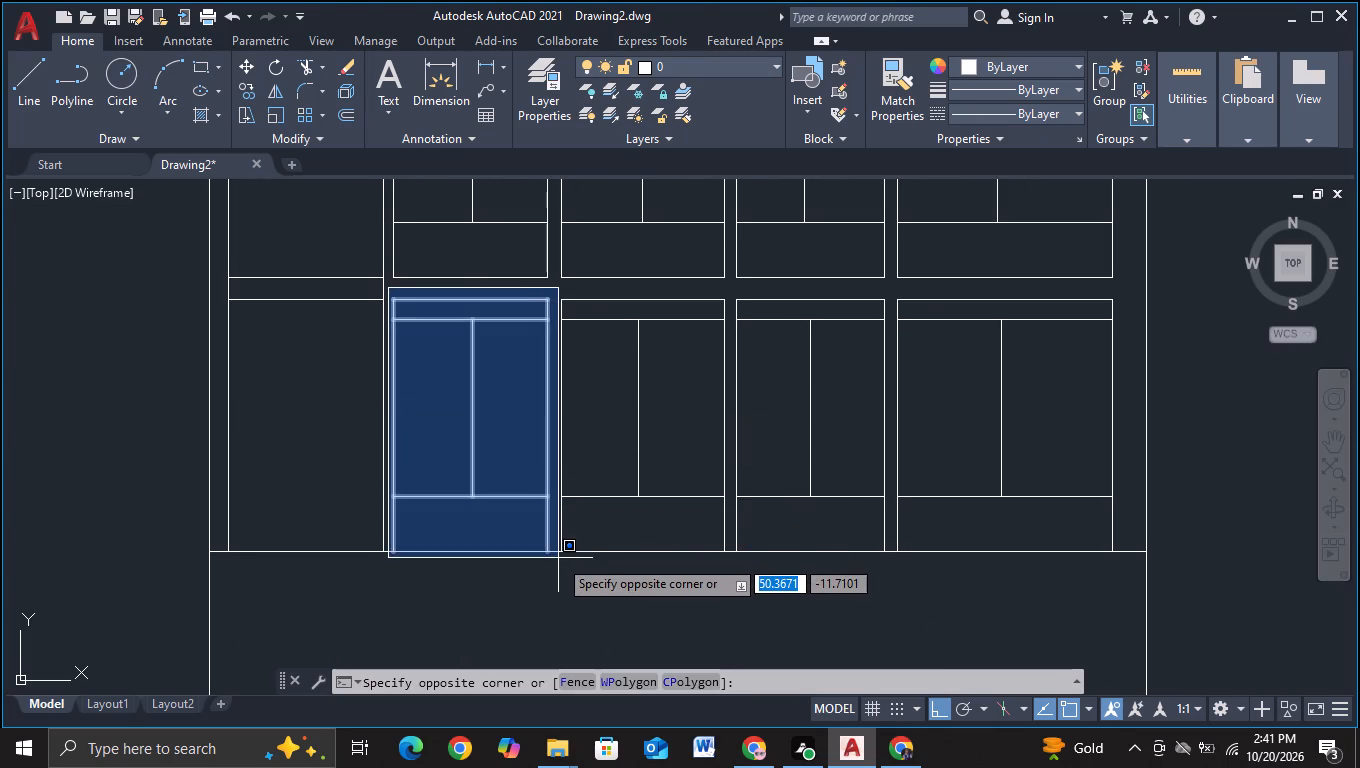
{"action": "left_click", "coordinate": [558, 558]}
{"action": "key", "text": "c"}
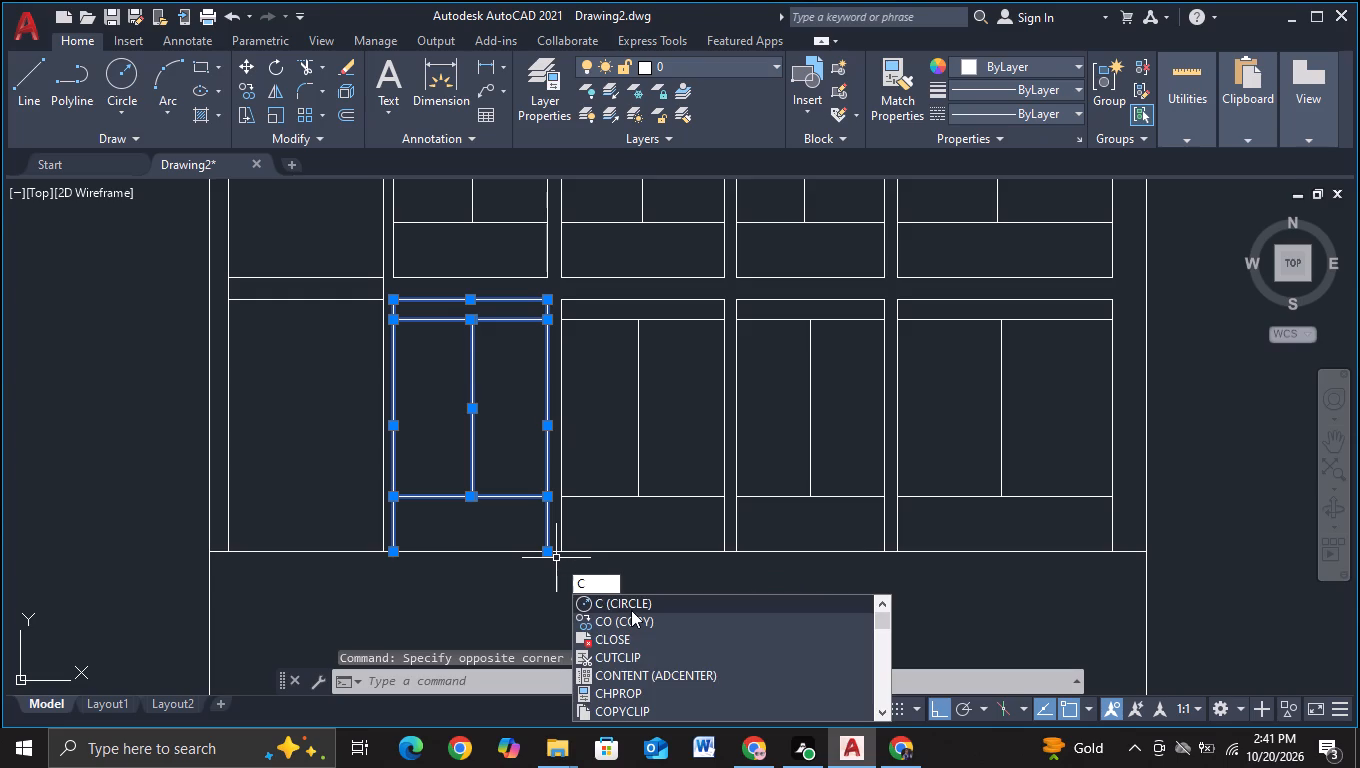
{"action": "left_click", "coordinate": [631, 613]}
{"action": "left_click", "coordinate": [517, 475]}
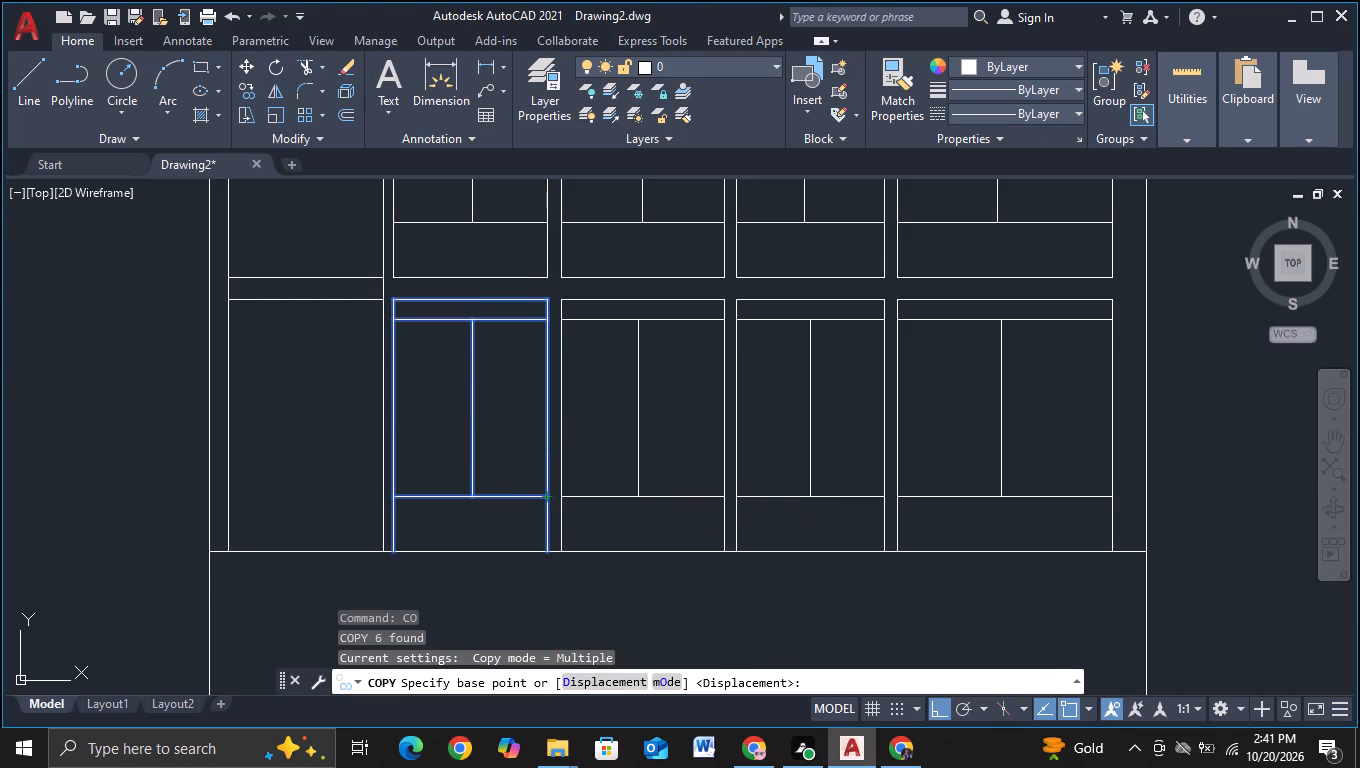
{"action": "scroll", "coordinate": [518, 561], "scroll_direction": "down", "scroll_amount": 2}
{"action": "middle_click_drag", "start_coordinate": [523, 572], "coordinate": [505, 477]}
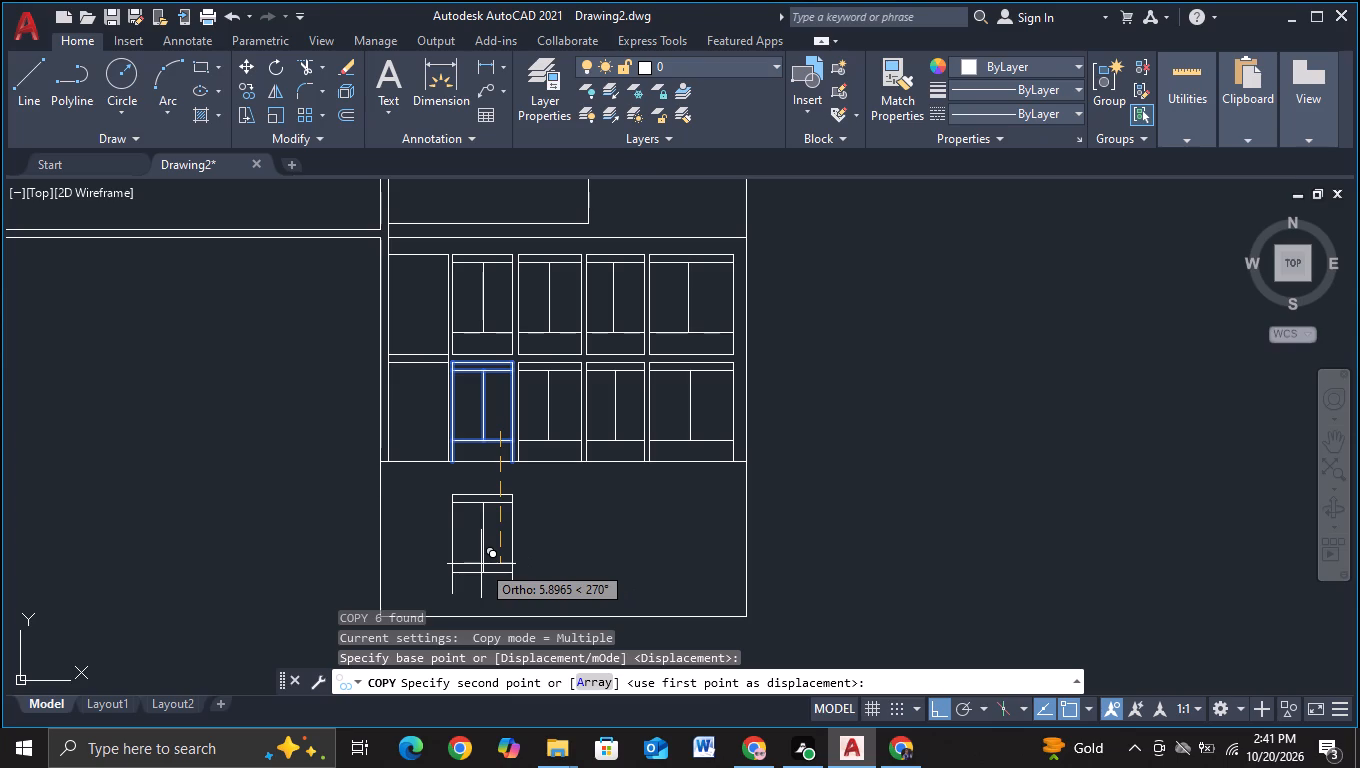
{"action": "key", "text": "F8"}
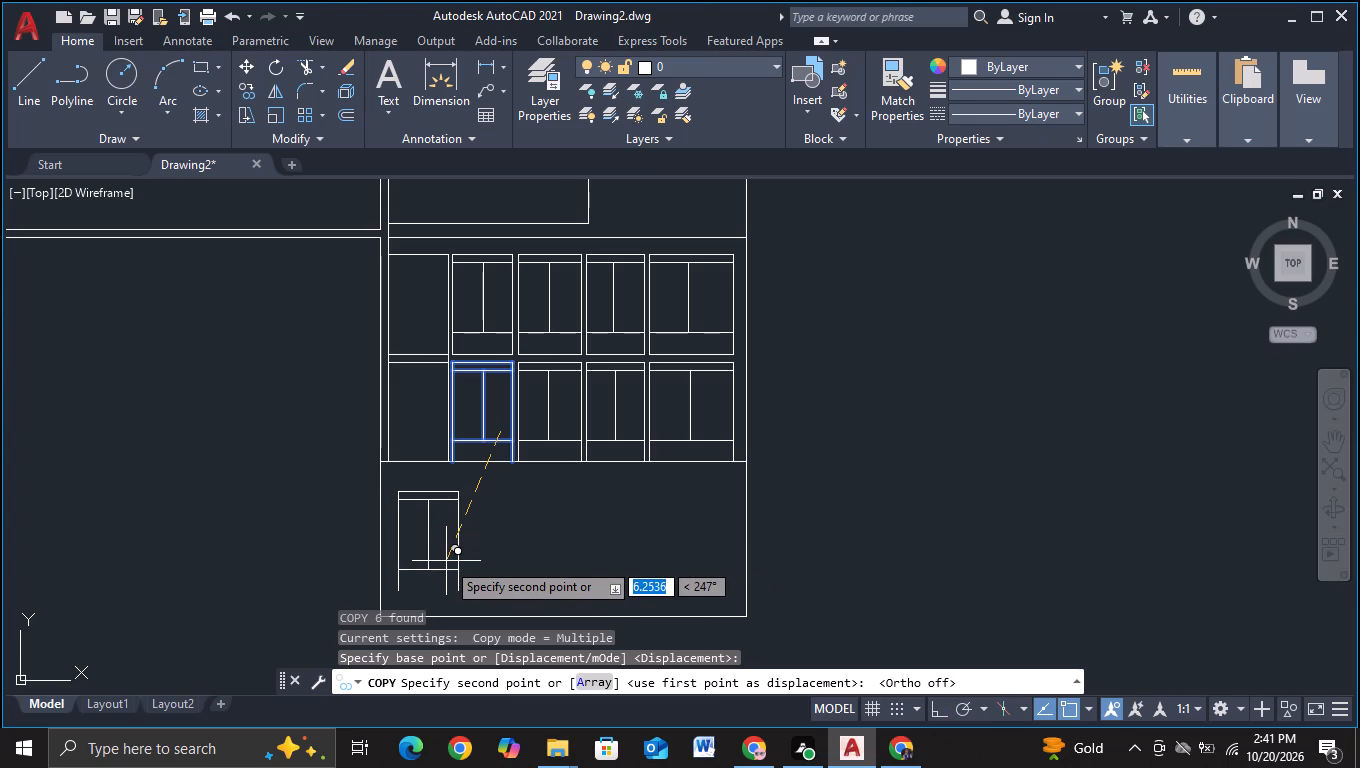
{"action": "left_click", "coordinate": [446, 561]}
{"action": "key", "text": "Escape"}
{"action": "scroll", "coordinate": [479, 565], "scroll_direction": "down", "scroll_amount": 2}
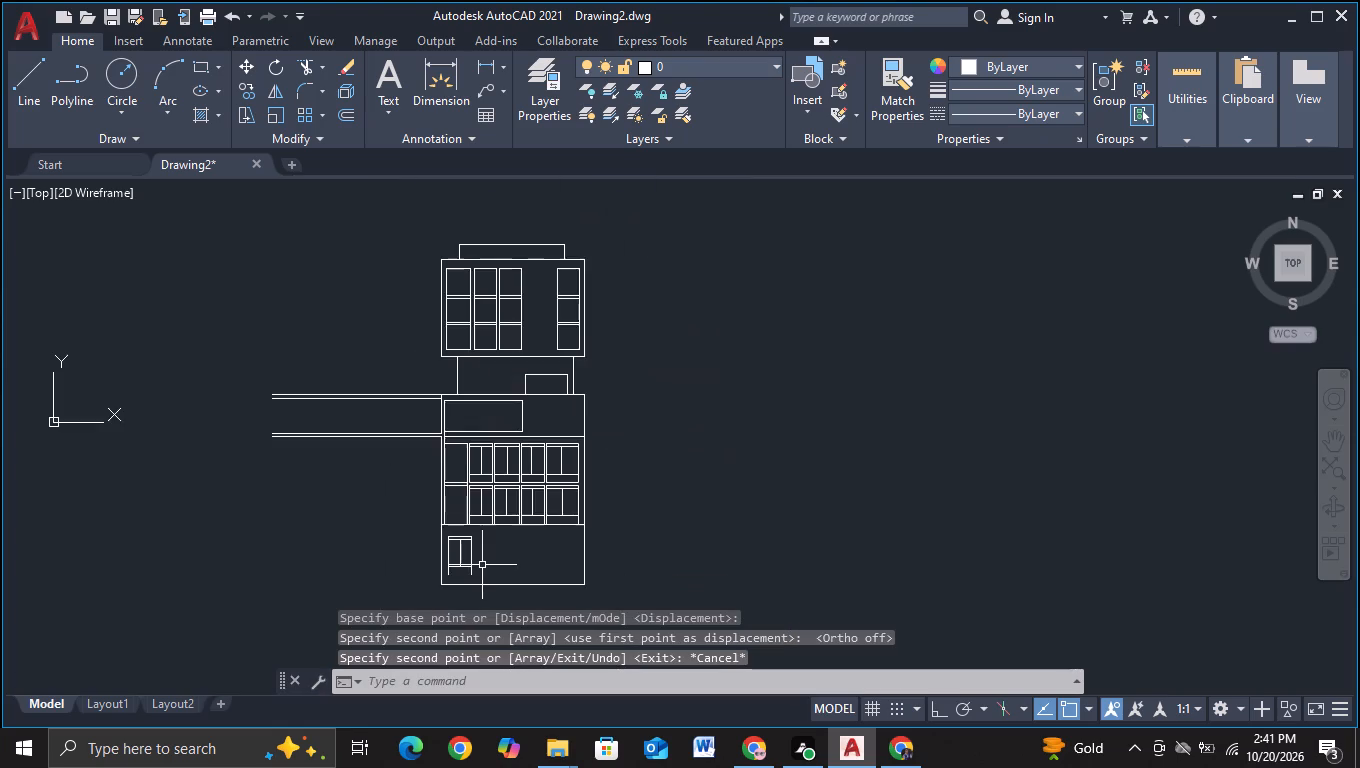
Close the open bottom of the copied panel in the base box with a horizontal line about 2.68 units long.
{"action": "scroll", "coordinate": [484, 566], "scroll_direction": "up", "scroll_amount": 3}
{"action": "middle_click_drag", "start_coordinate": [484, 566], "coordinate": [504, 535]}
{"action": "key", "text": "e"}
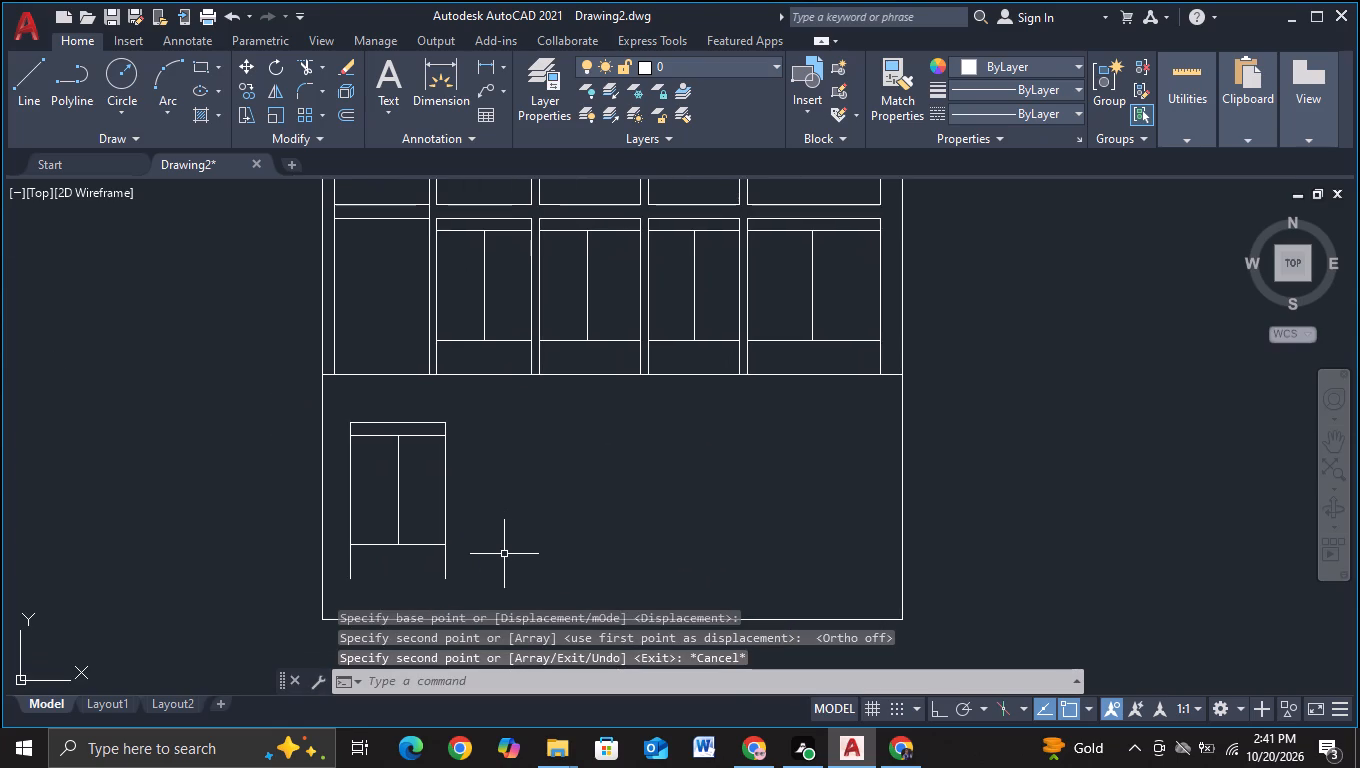
{"action": "left_click", "coordinate": [613, 621]}
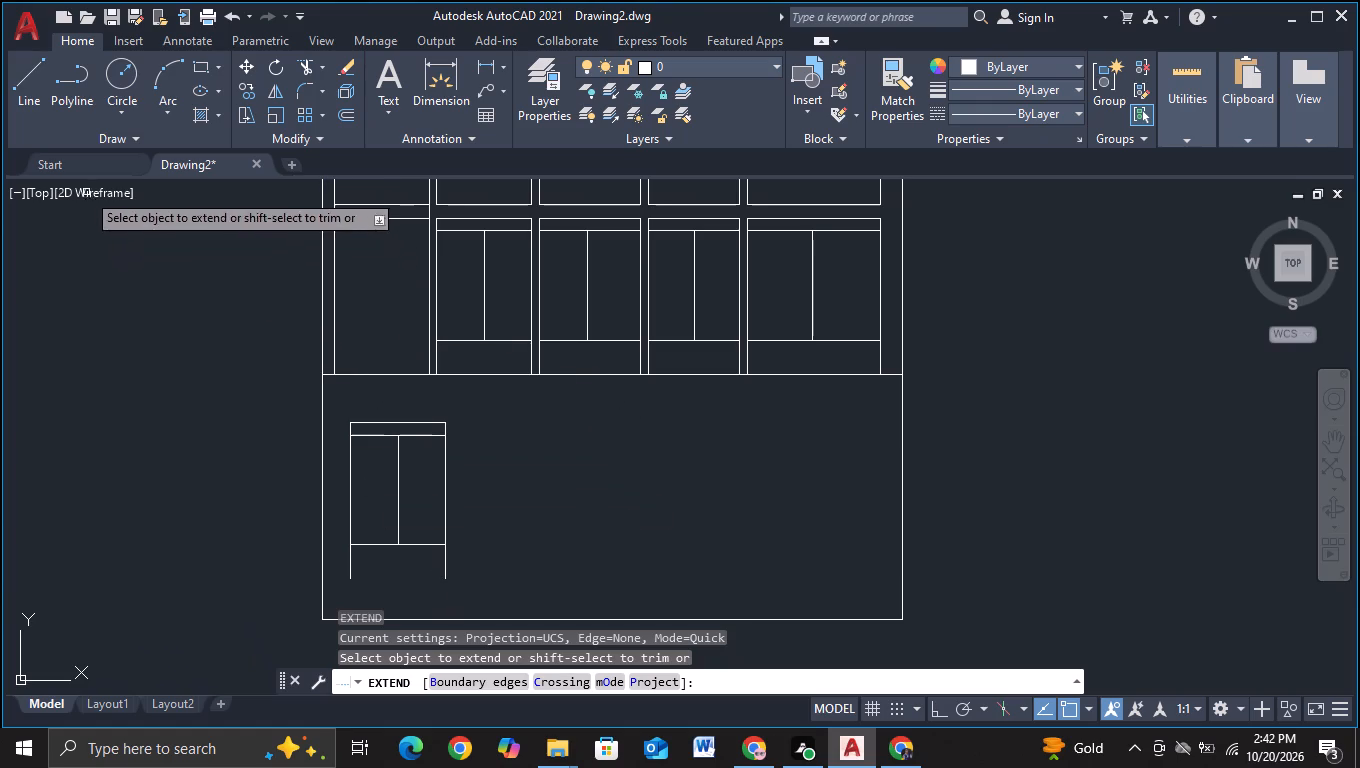
{"action": "left_click", "coordinate": [23, 100]}
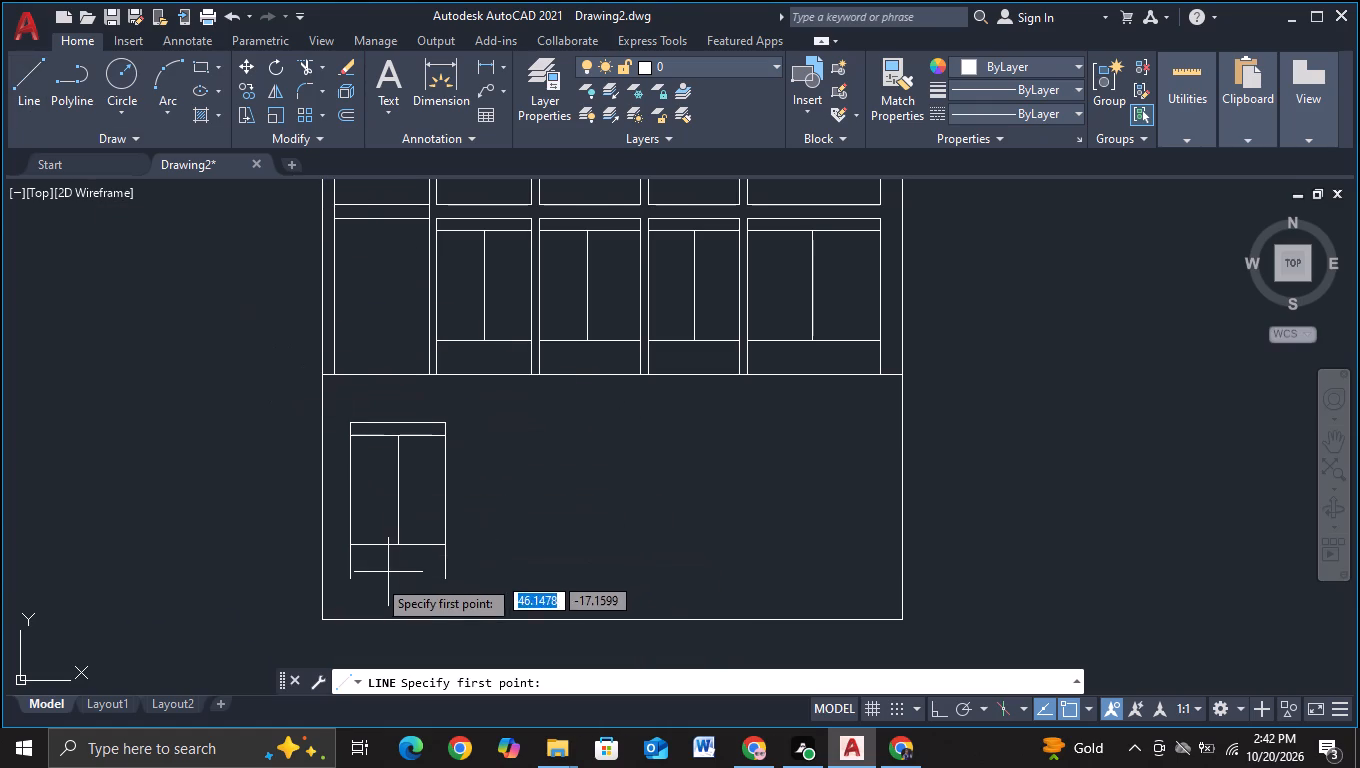
{"action": "key", "text": "F3"}
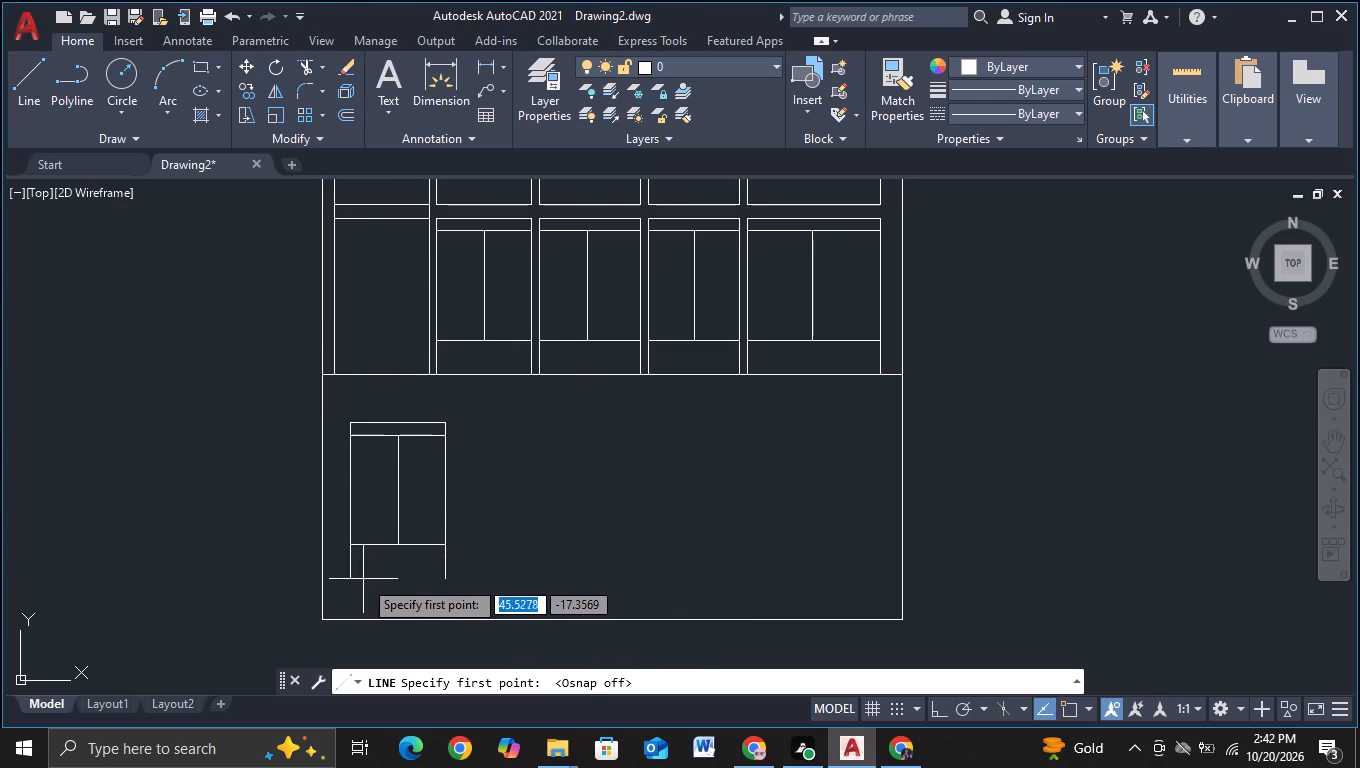
{"action": "key", "text": "F3"}
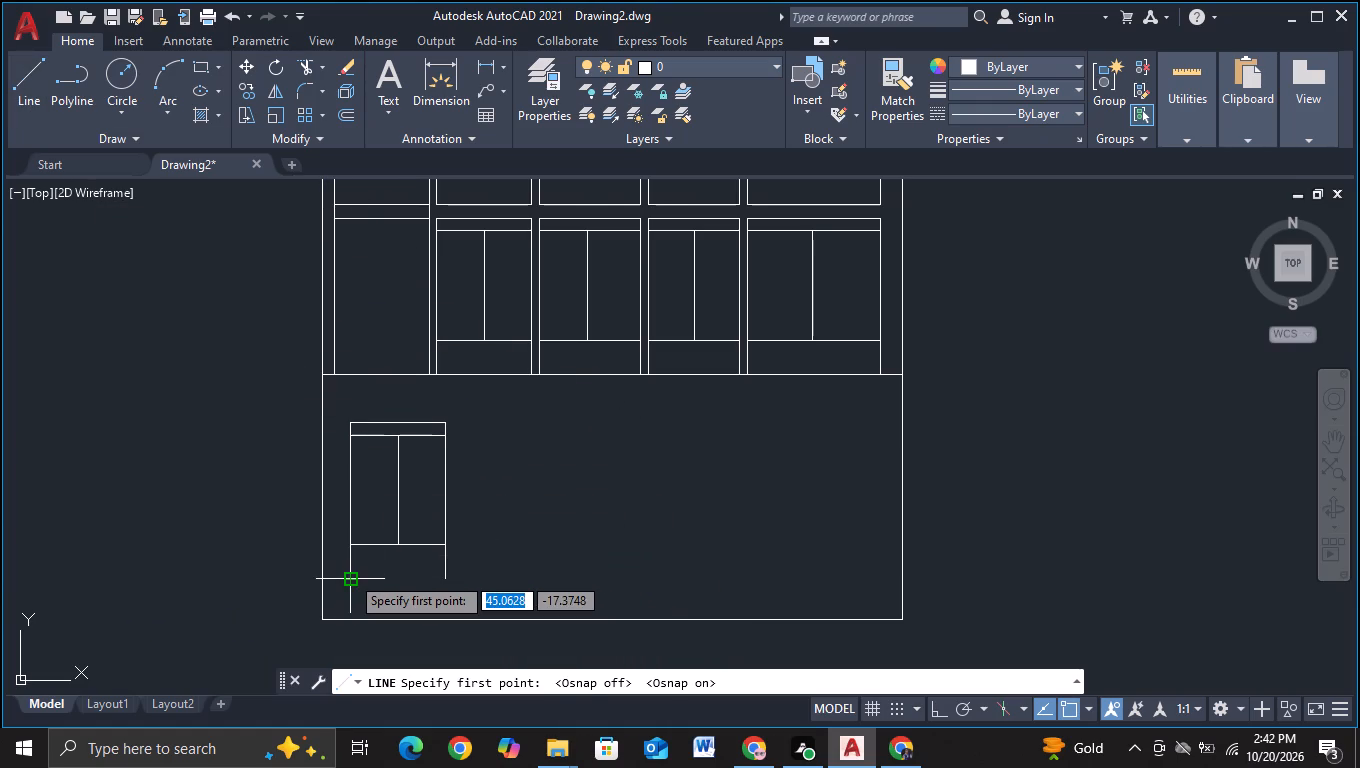
{"action": "left_click", "coordinate": [350, 575]}
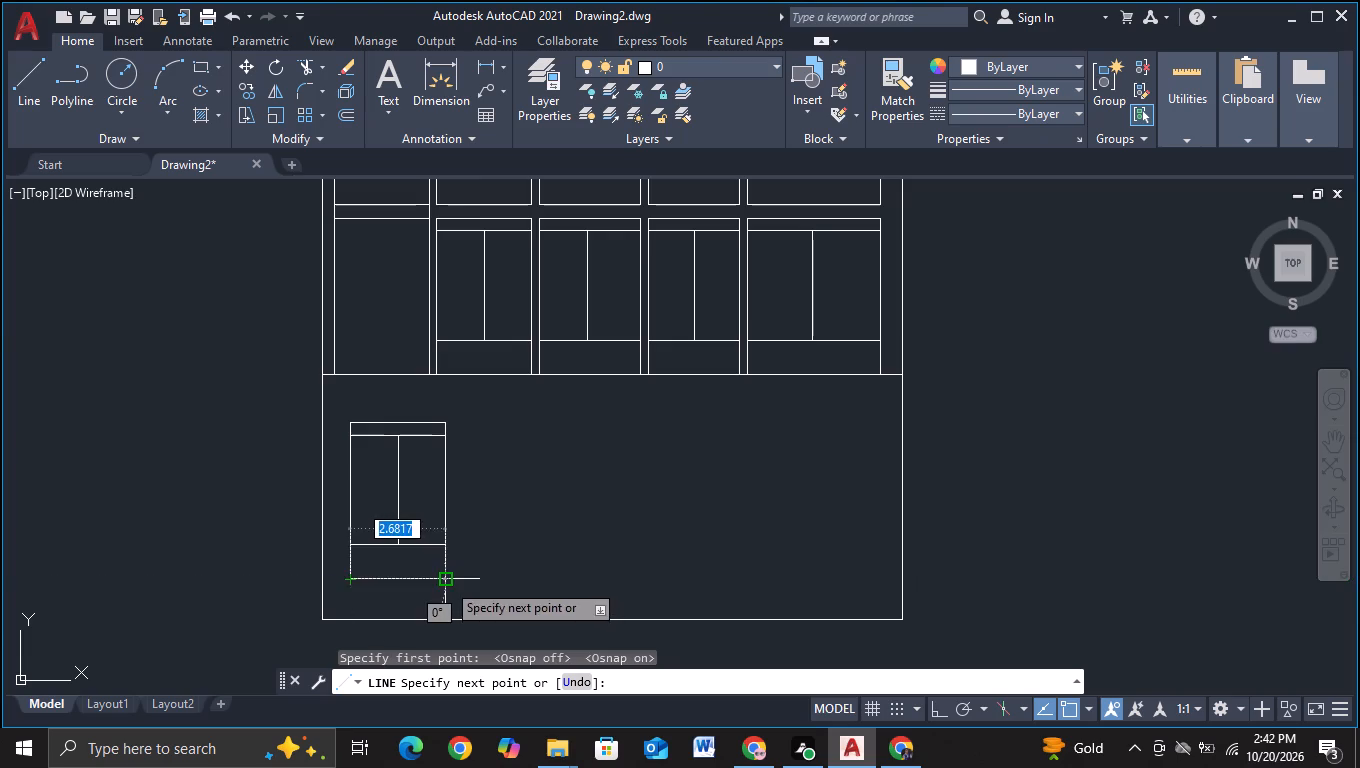
{"action": "left_click", "coordinate": [446, 582]}
{"action": "key", "text": "Escape"}
Copy the first three upper-row divided panels about 10.6 units down into the base box, spaced beside its existing panel and roughly level with it.
{"action": "scroll", "coordinate": [535, 589], "scroll_direction": "down", "scroll_amount": 3}
{"action": "middle_click_drag", "start_coordinate": [536, 588], "coordinate": [529, 530]}
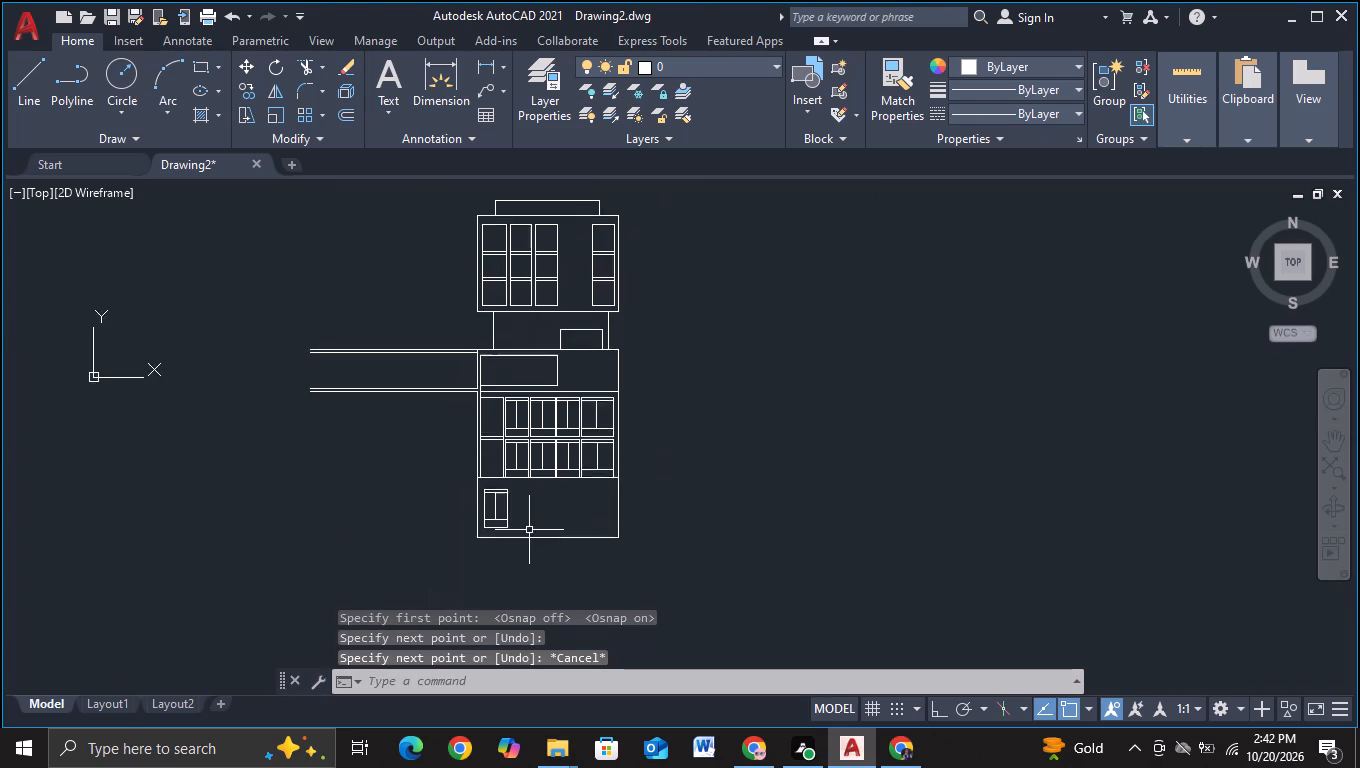
{"action": "scroll", "coordinate": [529, 530], "scroll_direction": "up", "scroll_amount": 2}
{"action": "middle_click_drag", "start_coordinate": [527, 521], "coordinate": [511, 456]}
{"action": "middle_click_drag", "start_coordinate": [519, 442], "coordinate": [477, 529]}
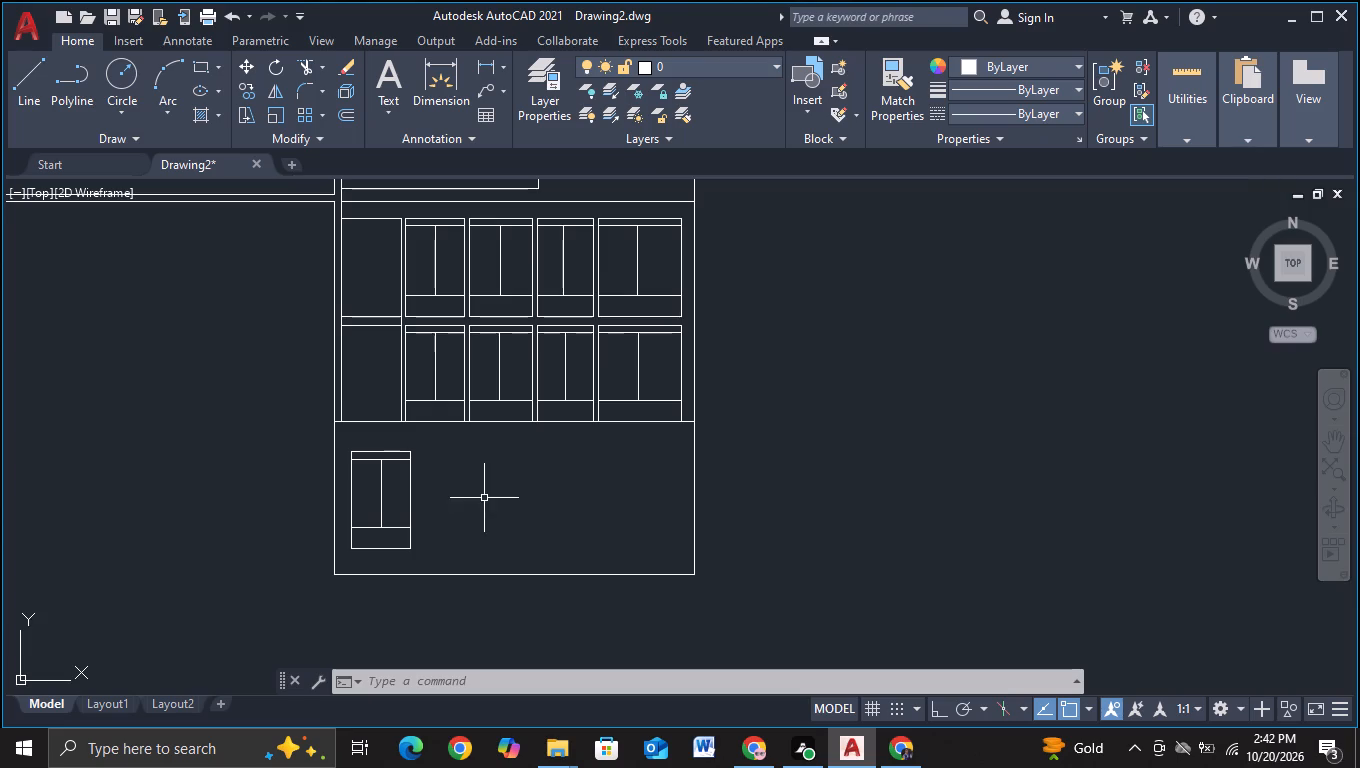
{"action": "middle_click_drag", "start_coordinate": [484, 495], "coordinate": [505, 600]}
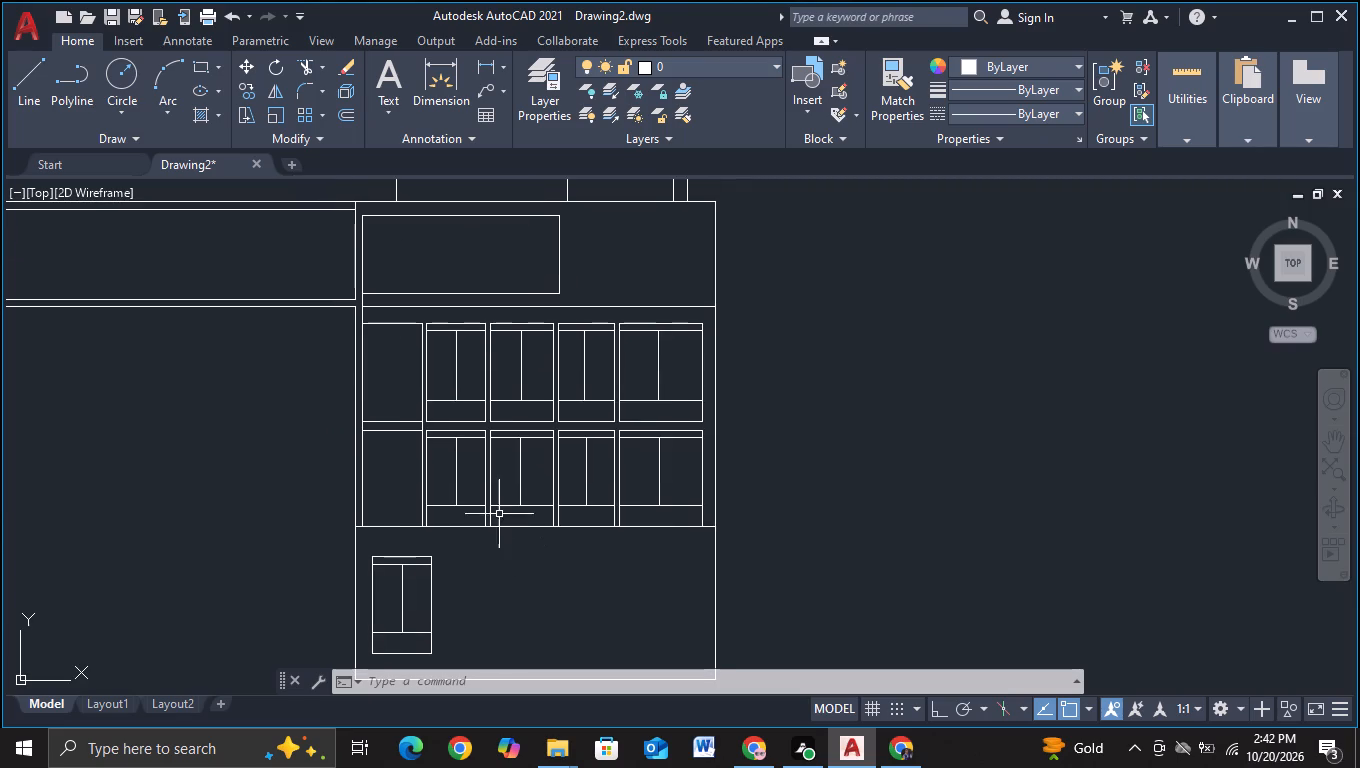
{"action": "scroll", "coordinate": [458, 404], "scroll_direction": "up", "scroll_amount": 2}
{"action": "middle_click_drag", "start_coordinate": [477, 353], "coordinate": [486, 392]}
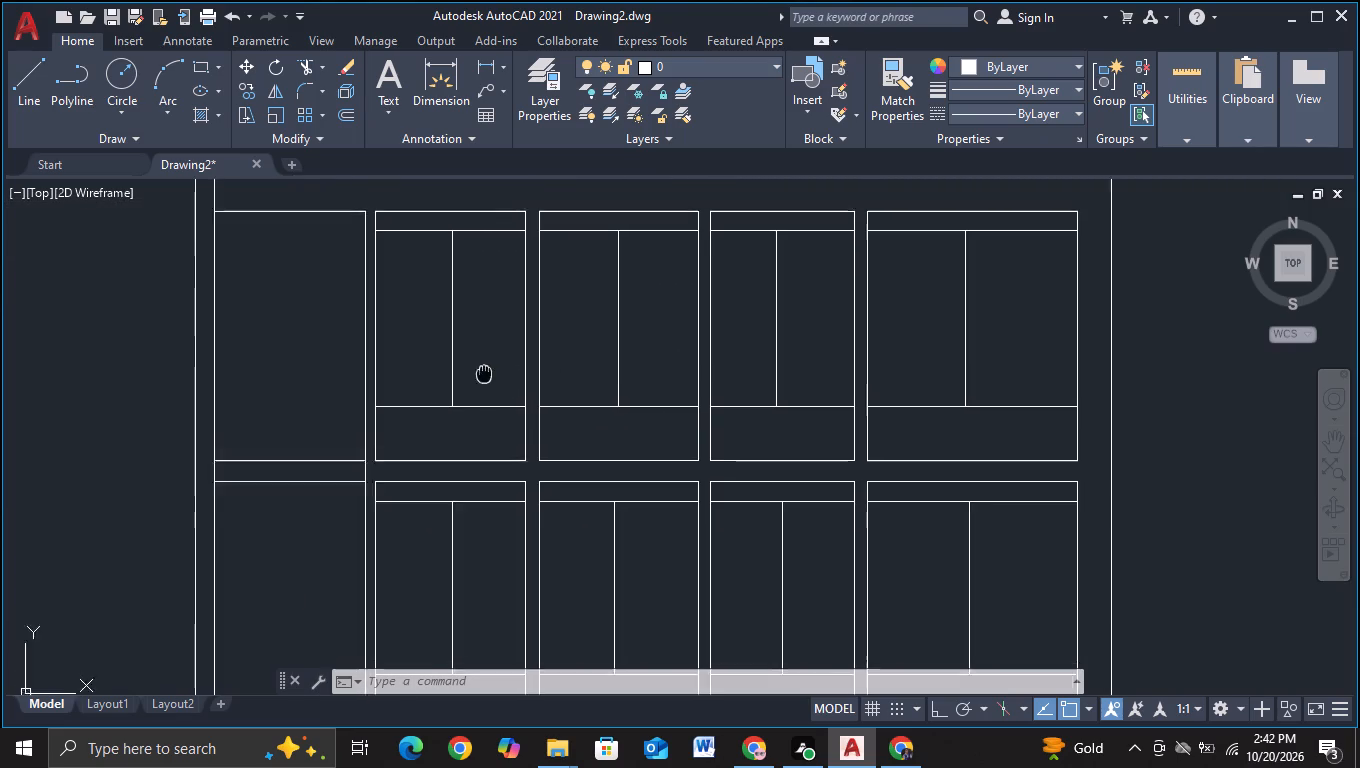
{"action": "middle_click_drag", "start_coordinate": [486, 392], "coordinate": [494, 416]}
{"action": "left_click", "coordinate": [378, 246]}
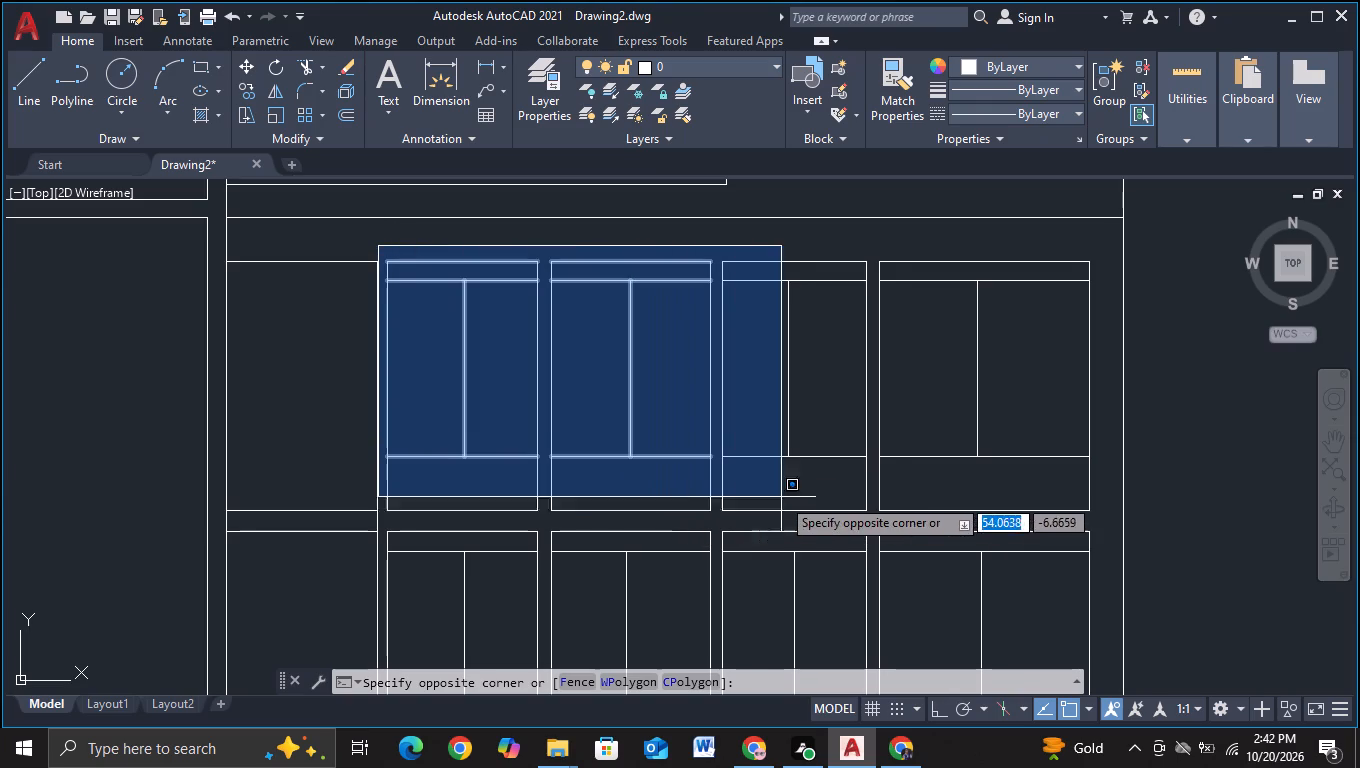
{"action": "left_click", "coordinate": [876, 521]}
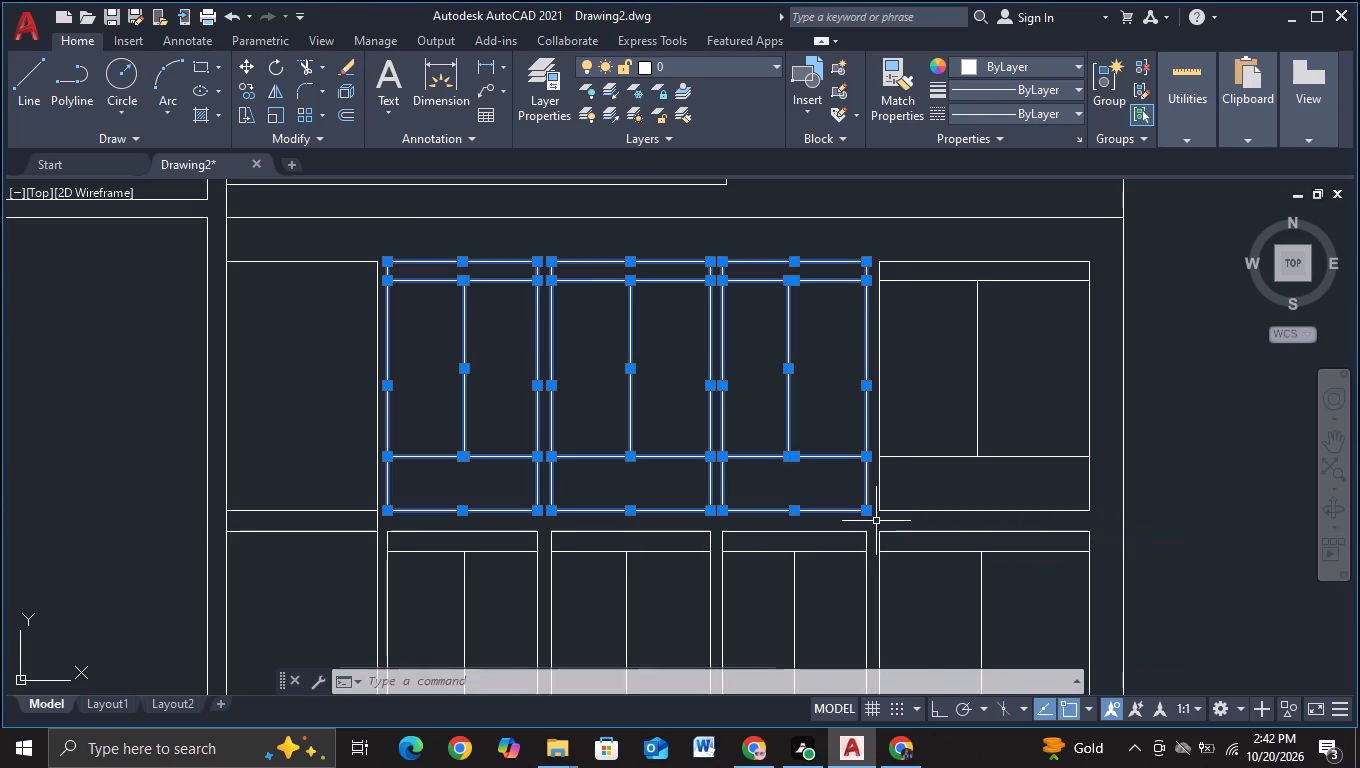
{"action": "key", "text": "c"}
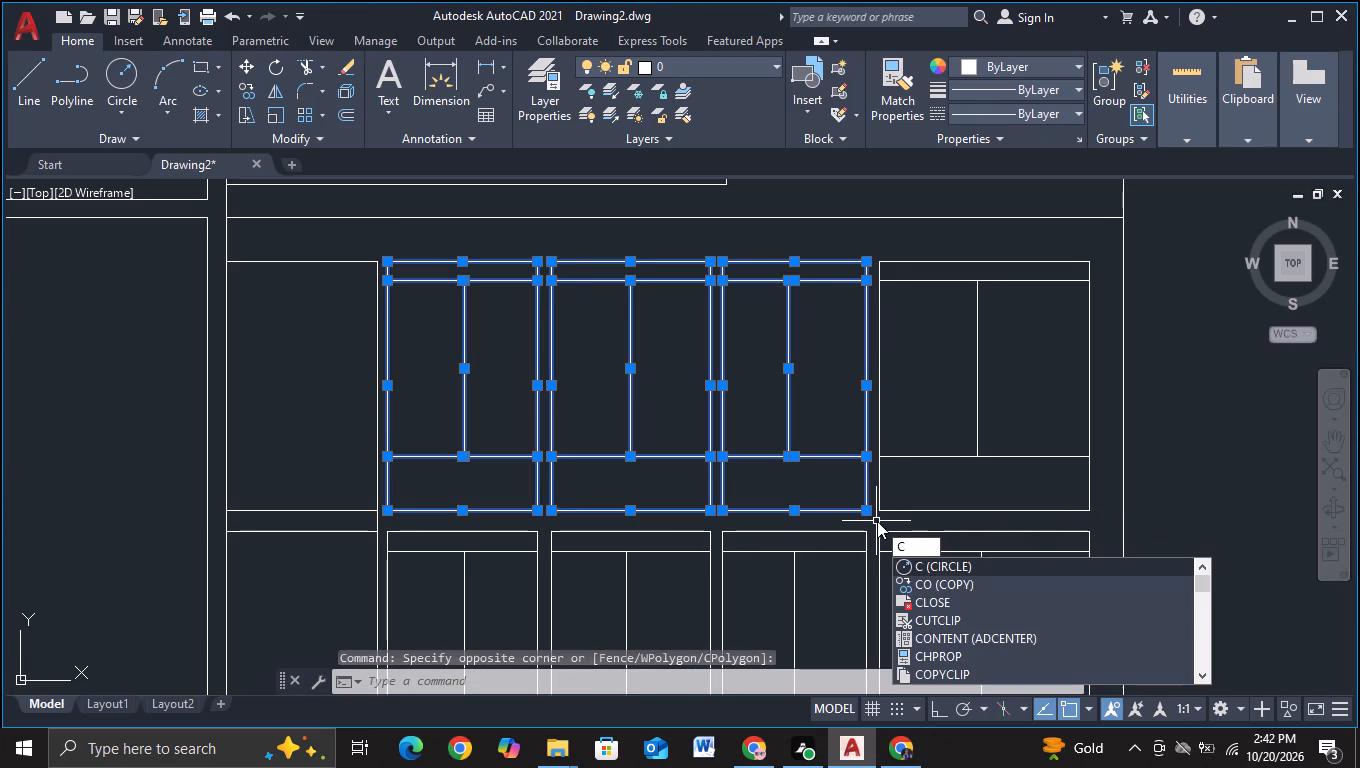
{"action": "left_click", "coordinate": [947, 582]}
{"action": "left_click_drag", "start_coordinate": [717, 410], "coordinate": [731, 441]}
{"action": "scroll", "coordinate": [733, 449], "scroll_direction": "down", "scroll_amount": 3}
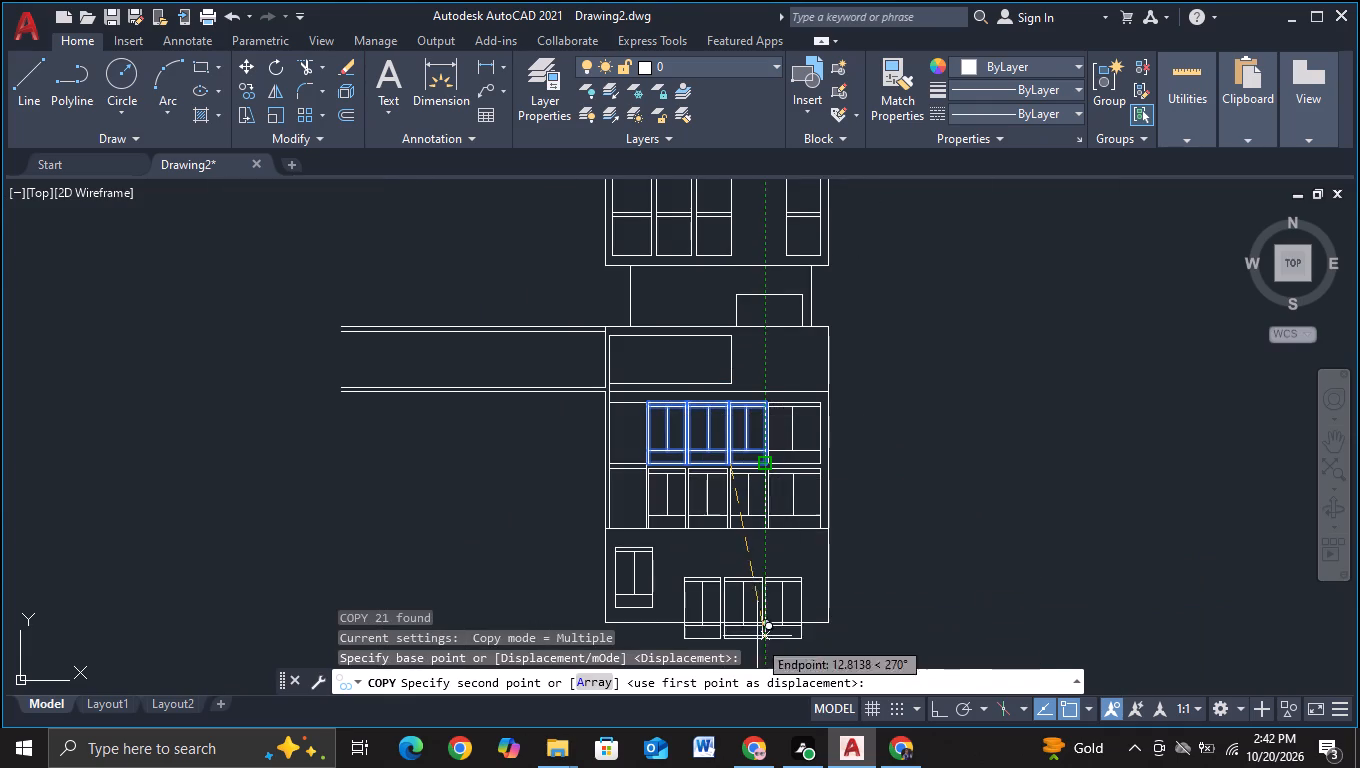
{"action": "scroll", "coordinate": [754, 613], "scroll_direction": "up", "scroll_amount": 2}
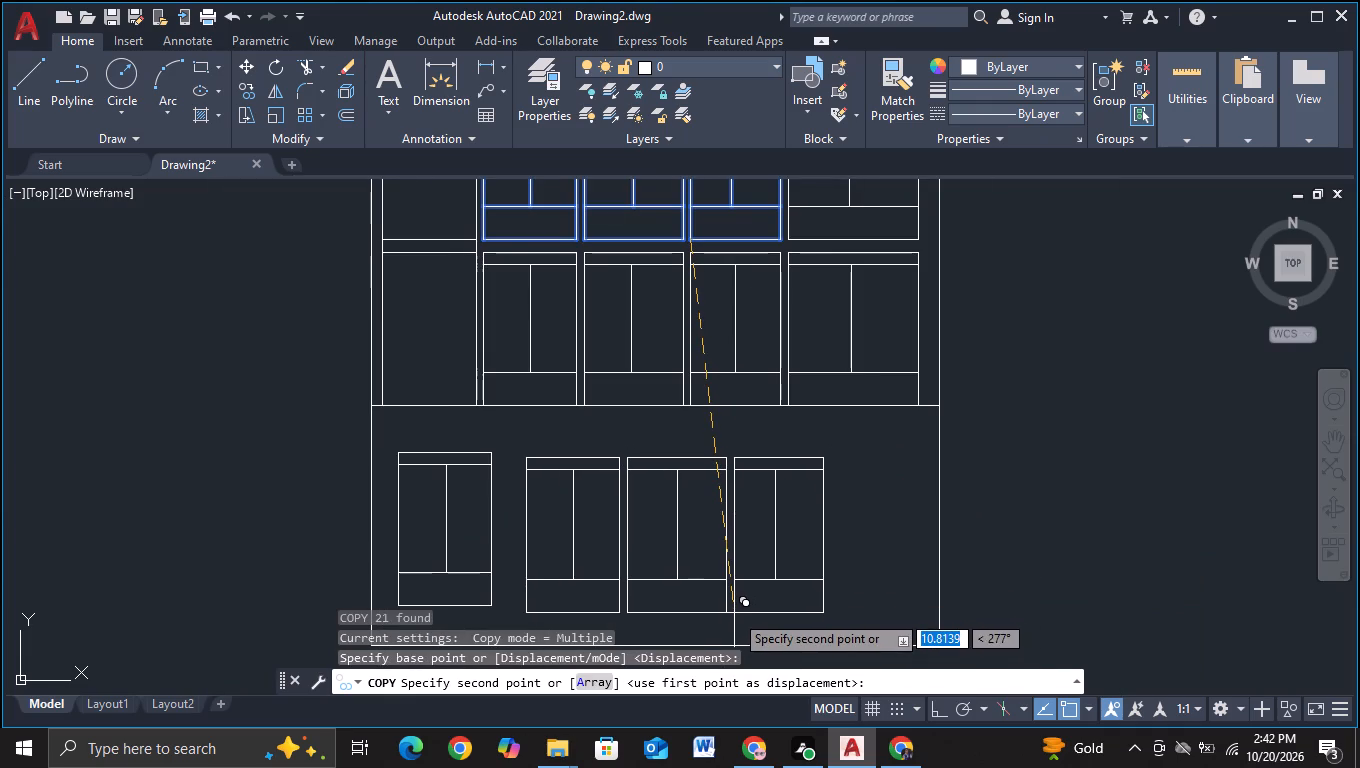
{"action": "key", "text": "F8"}
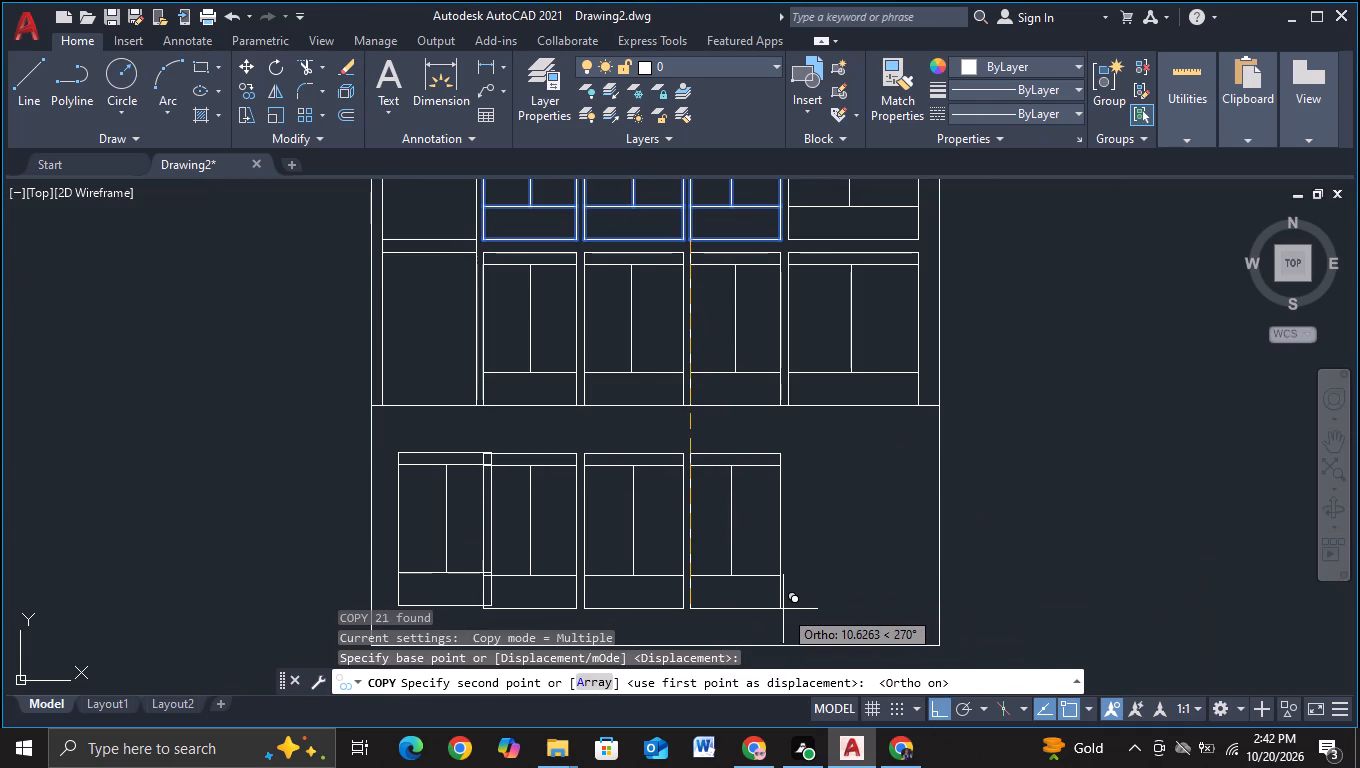
{"action": "key", "text": "F8"}
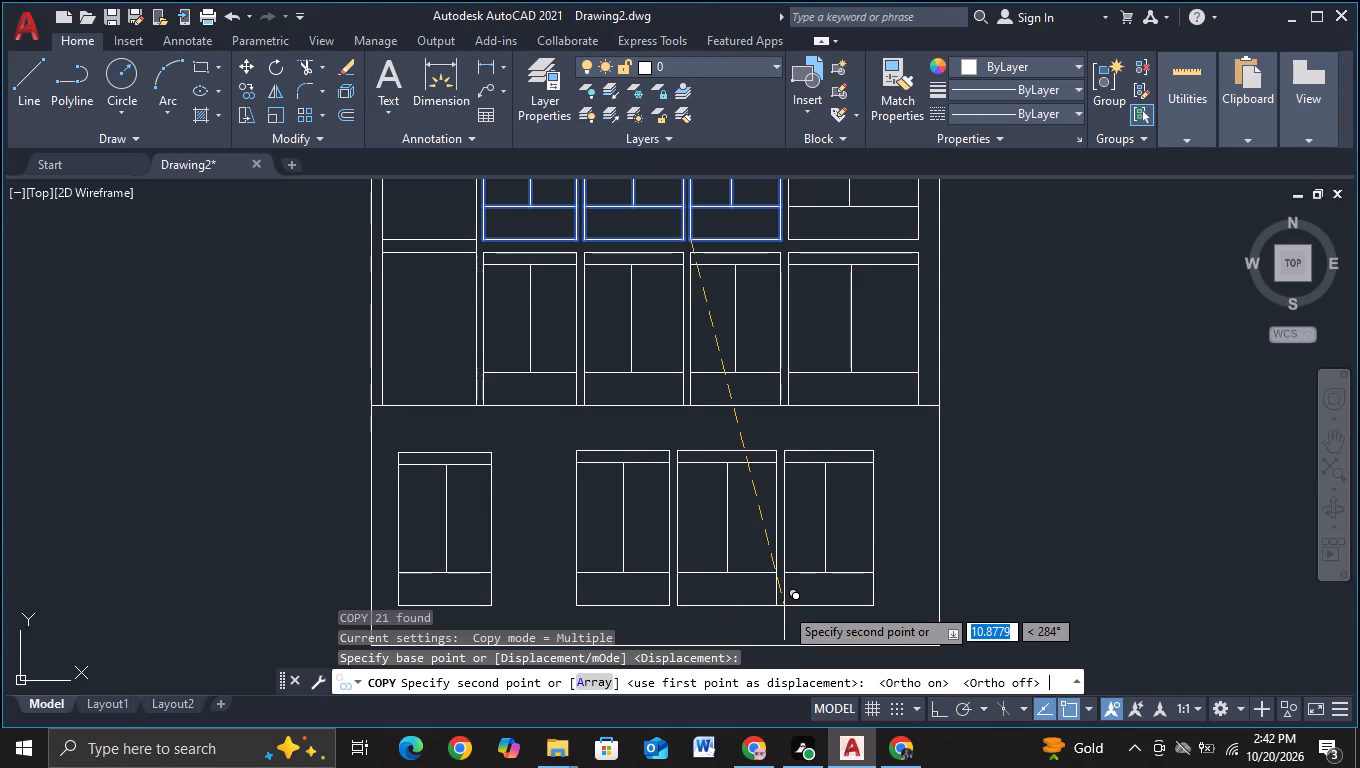
{"action": "left_click", "coordinate": [720, 607]}
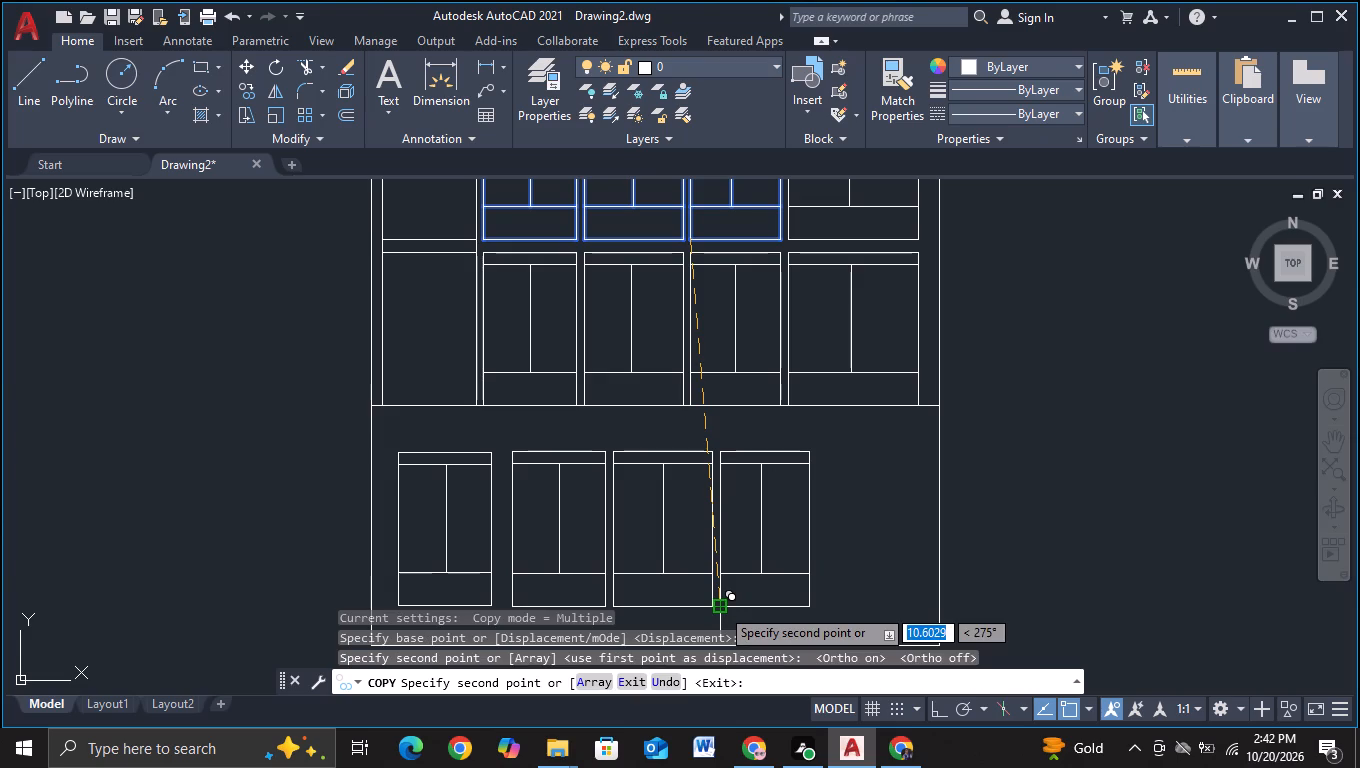
{"action": "key", "text": "Escape"}
Draw horizontal lines bridging the gaps between the three adjoining base panels, one along their bottom edges and one along their top edges.
{"action": "middle_click_drag", "start_coordinate": [852, 590], "coordinate": [855, 541]}
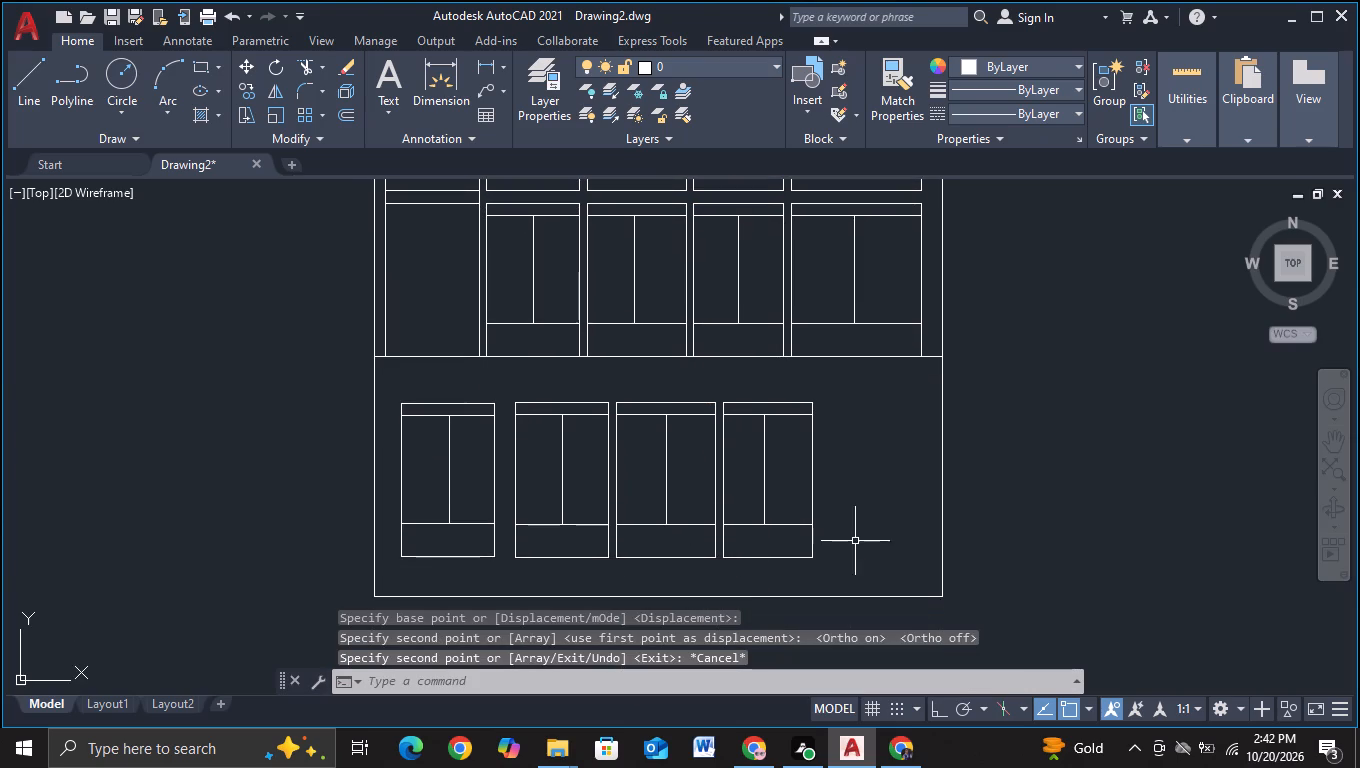
{"action": "left_click", "coordinate": [27, 110]}
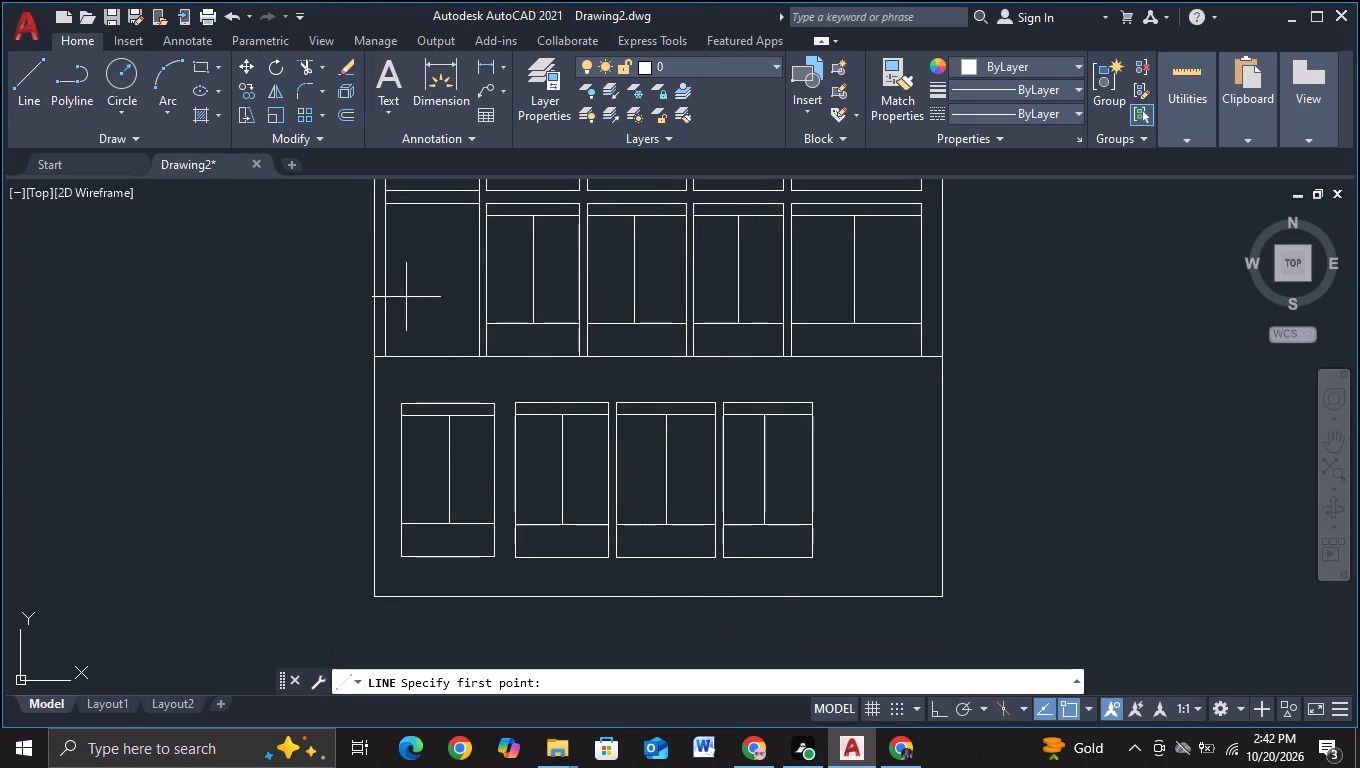
{"action": "scroll", "coordinate": [546, 396], "scroll_direction": "up", "scroll_amount": 1}
{"action": "middle_click_drag", "start_coordinate": [626, 515], "coordinate": [607, 437]}
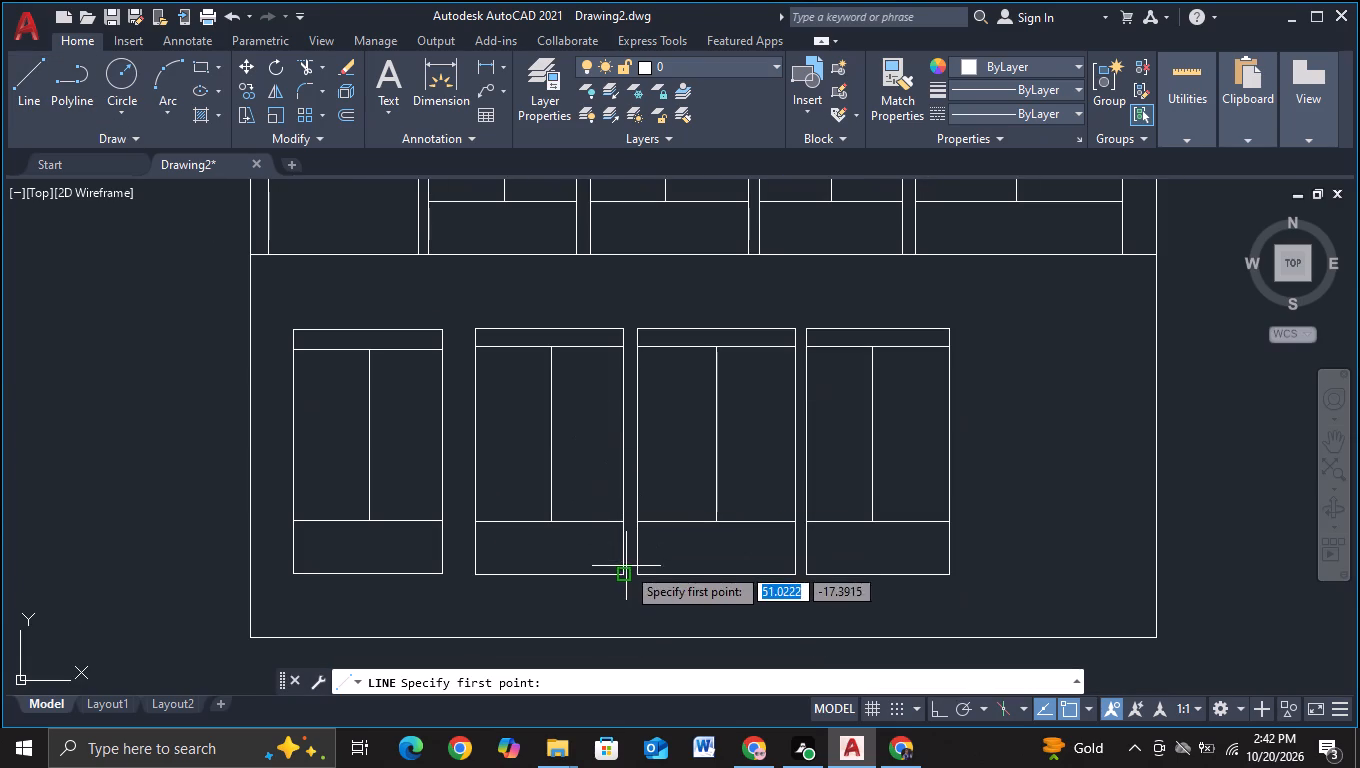
{"action": "left_click", "coordinate": [622, 580]}
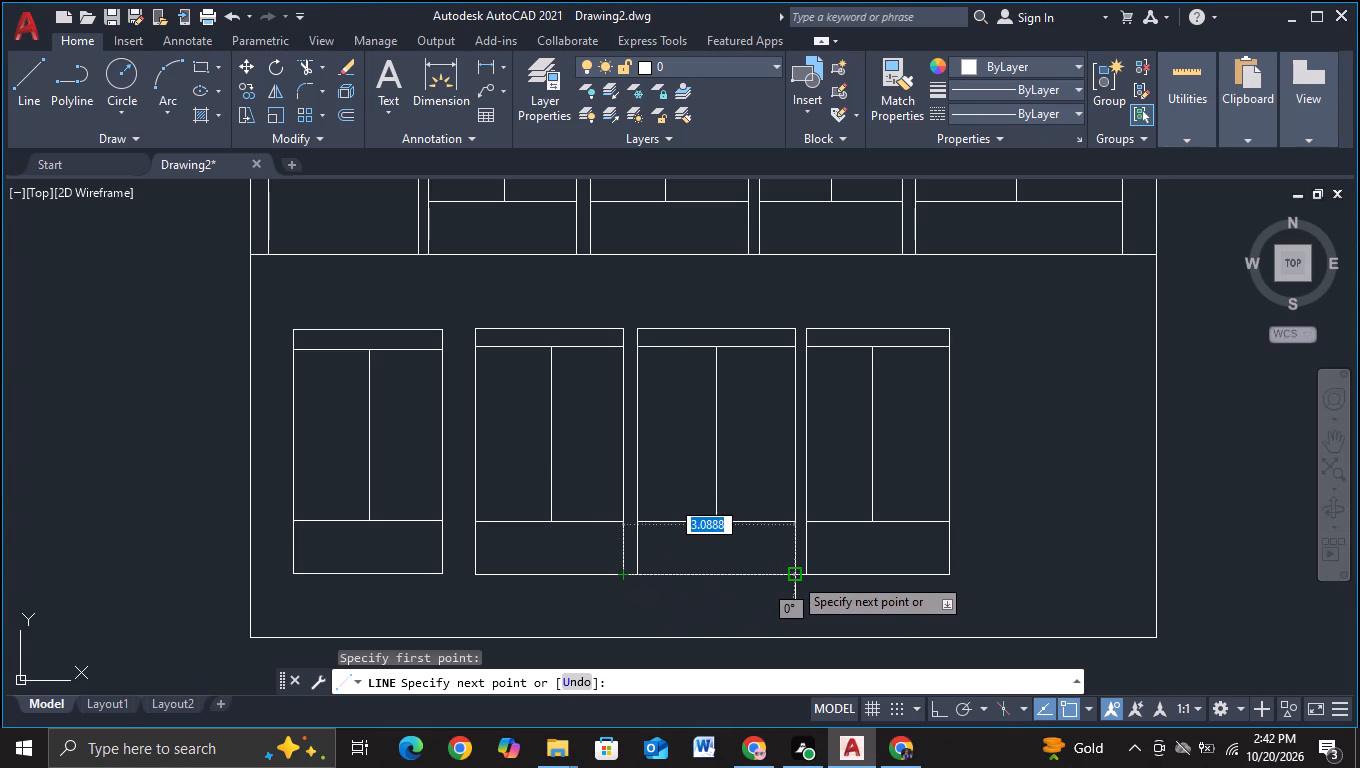
{"action": "left_click", "coordinate": [803, 574]}
{"action": "key", "text": "Escape"}
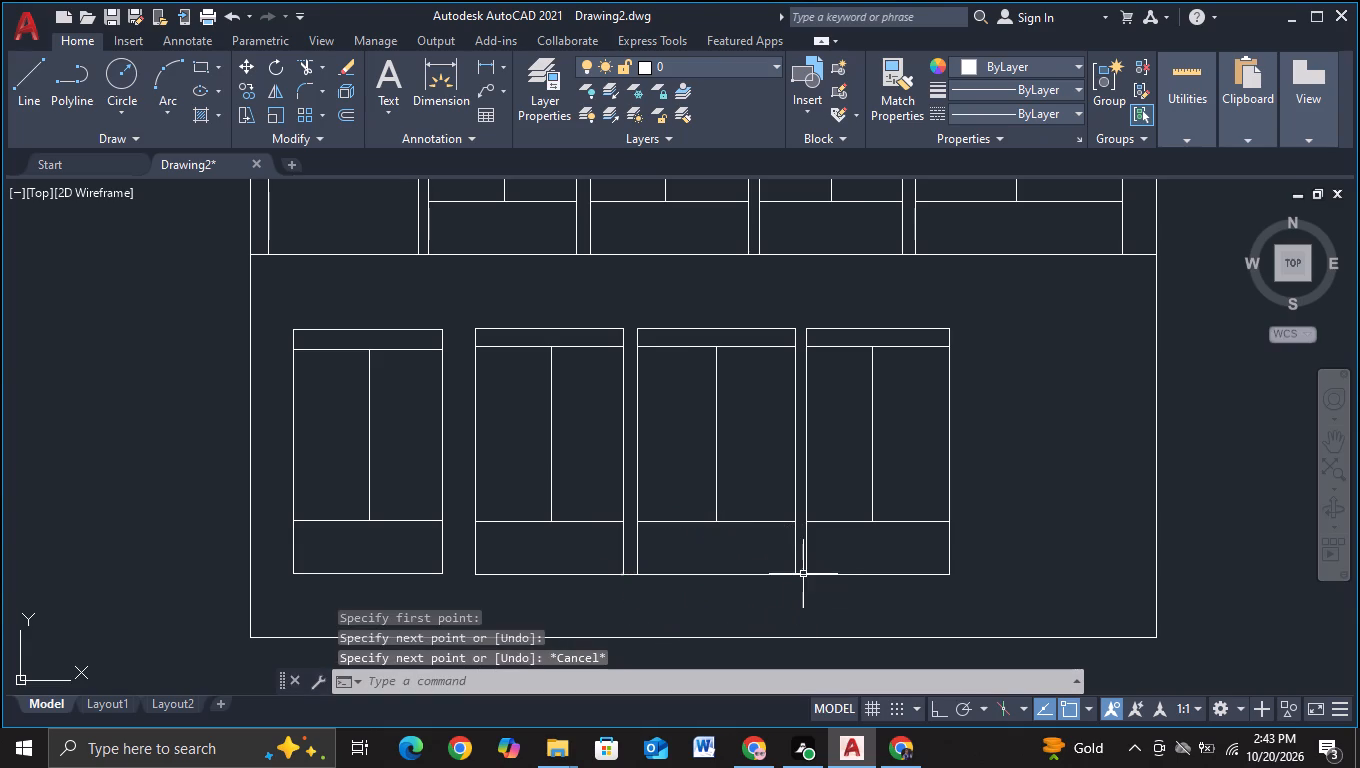
{"action": "left_click", "coordinate": [19, 91]}
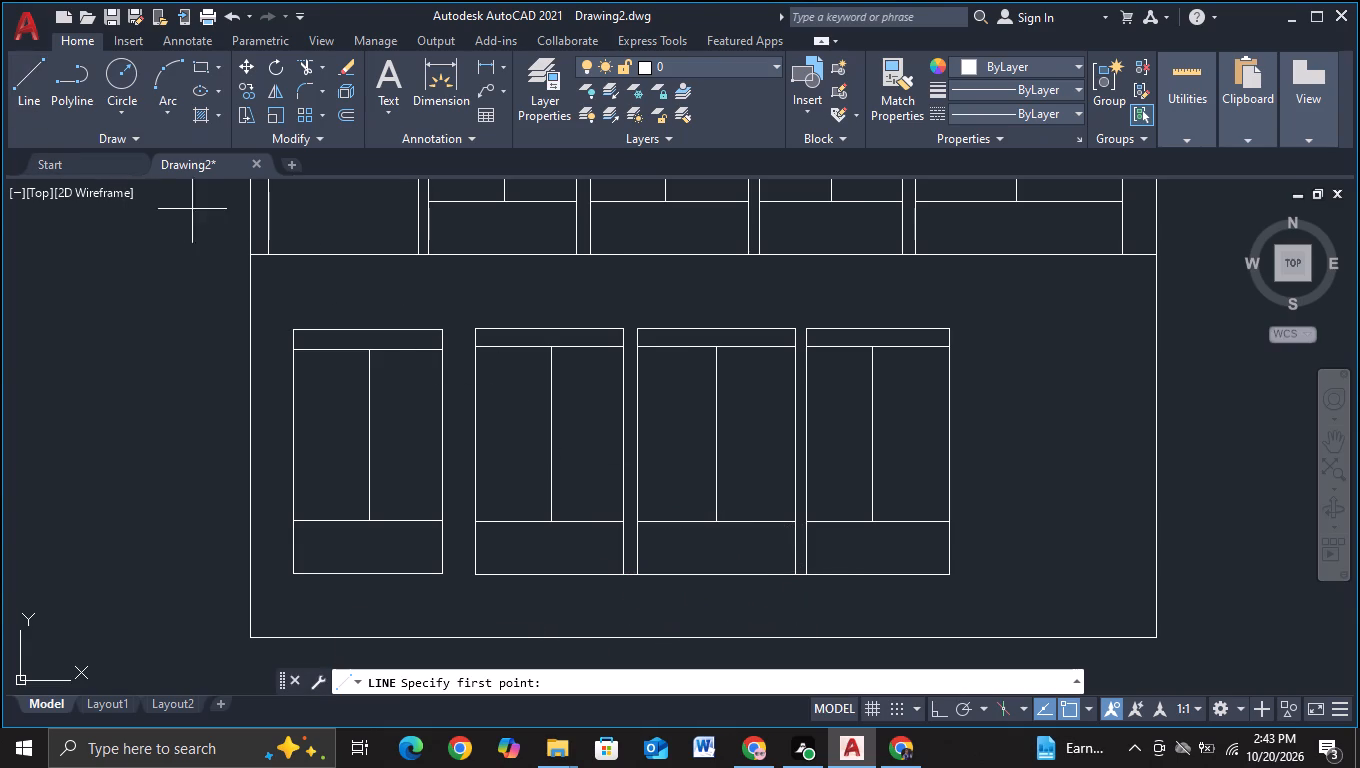
{"action": "left_click", "coordinate": [624, 331]}
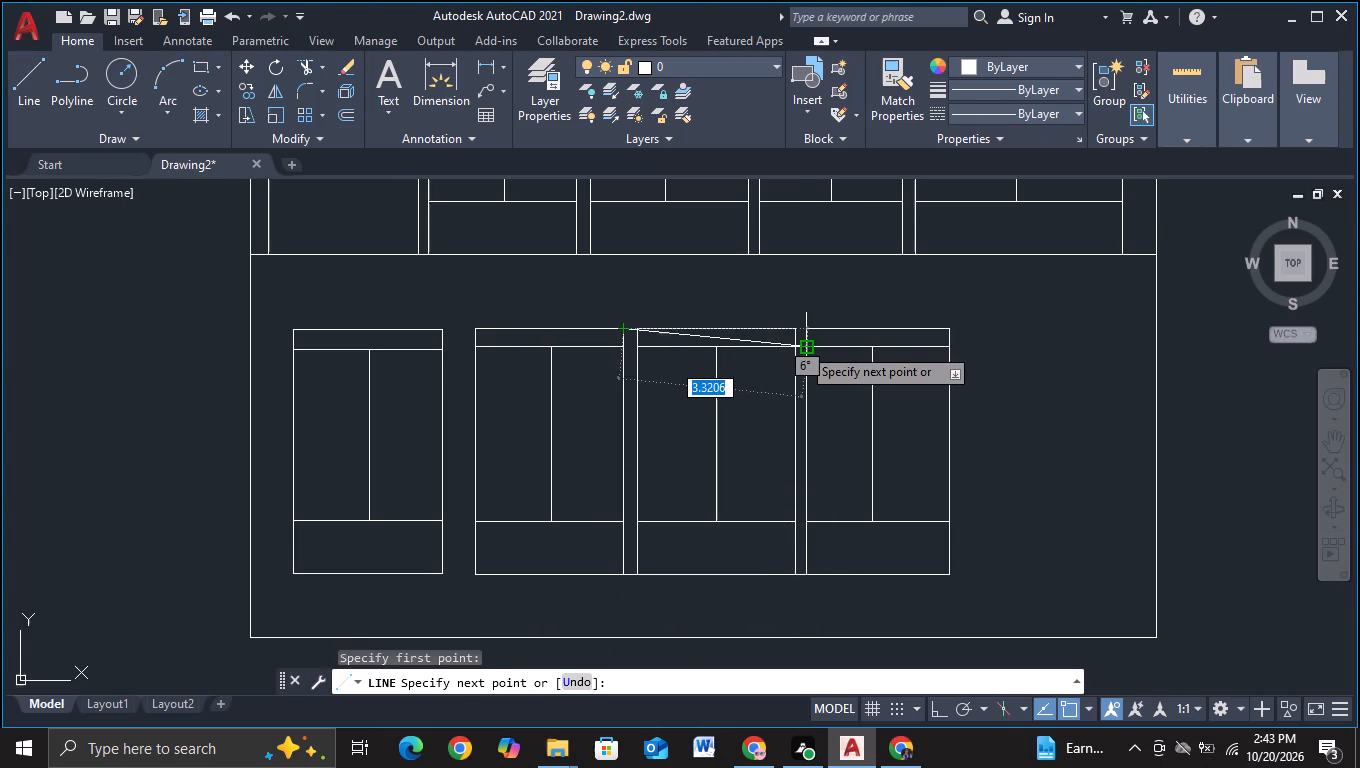
{"action": "left_click", "coordinate": [803, 329]}
{"action": "key", "text": "Escape"}
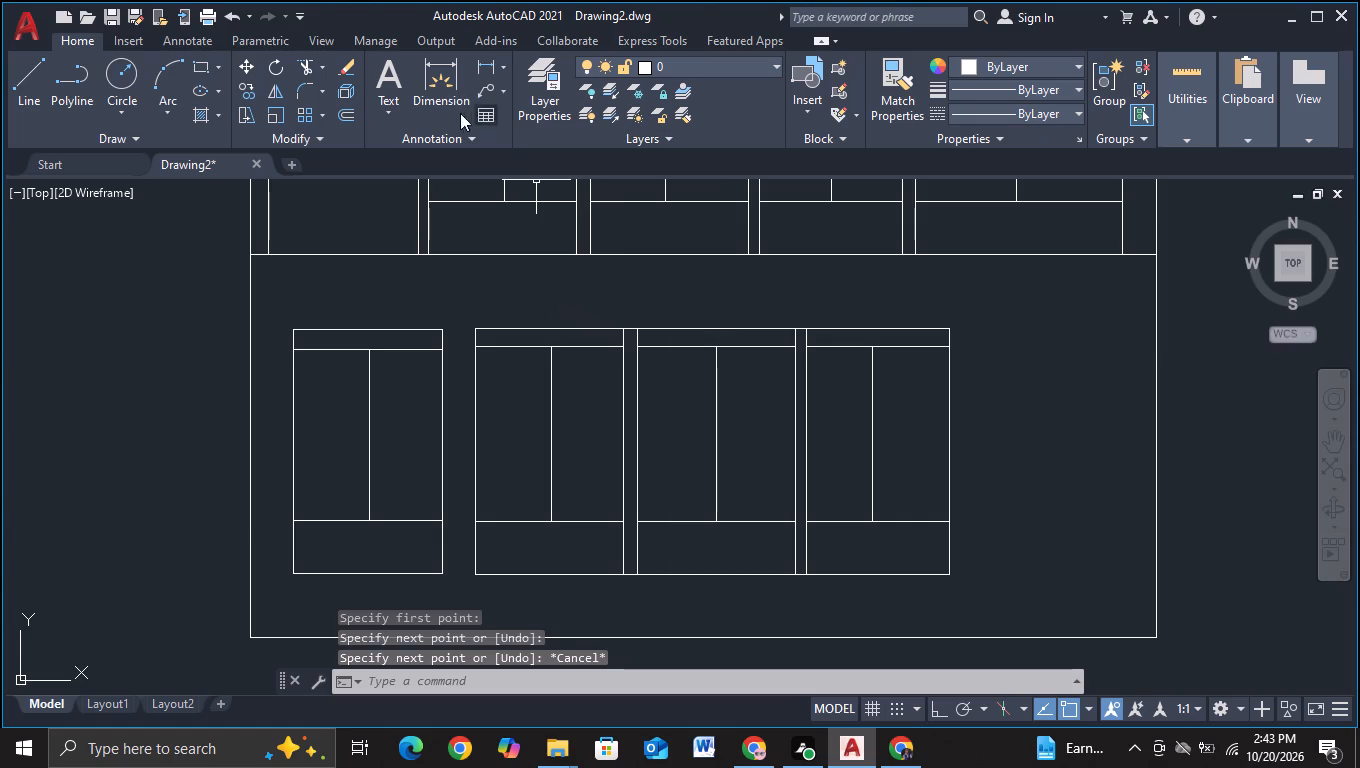
Trim away the middle stretches of the paired vertical edges at both gaps between the three joined base panels.
{"action": "left_click", "coordinate": [305, 65]}
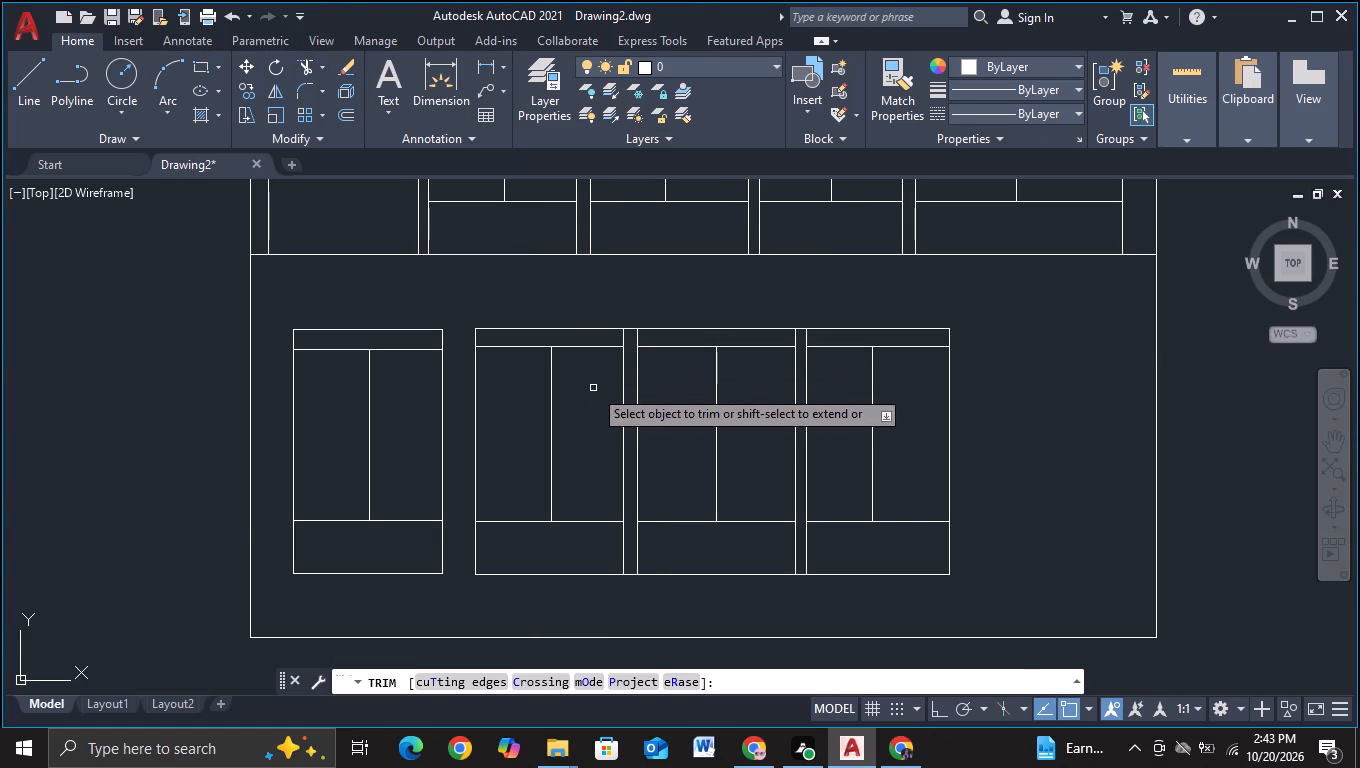
{"action": "left_click_drag", "start_coordinate": [593, 391], "coordinate": [657, 398]}
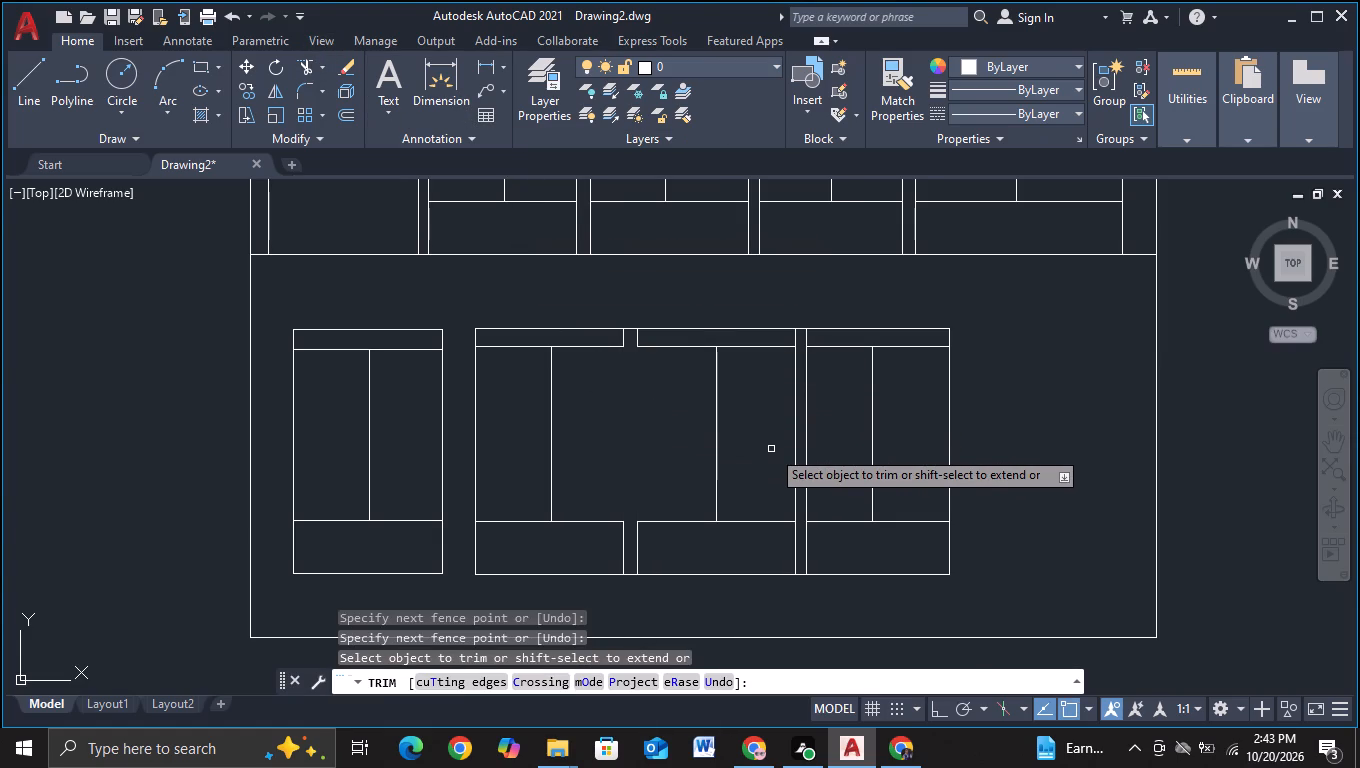
{"action": "left_click_drag", "start_coordinate": [766, 426], "coordinate": [799, 426]}
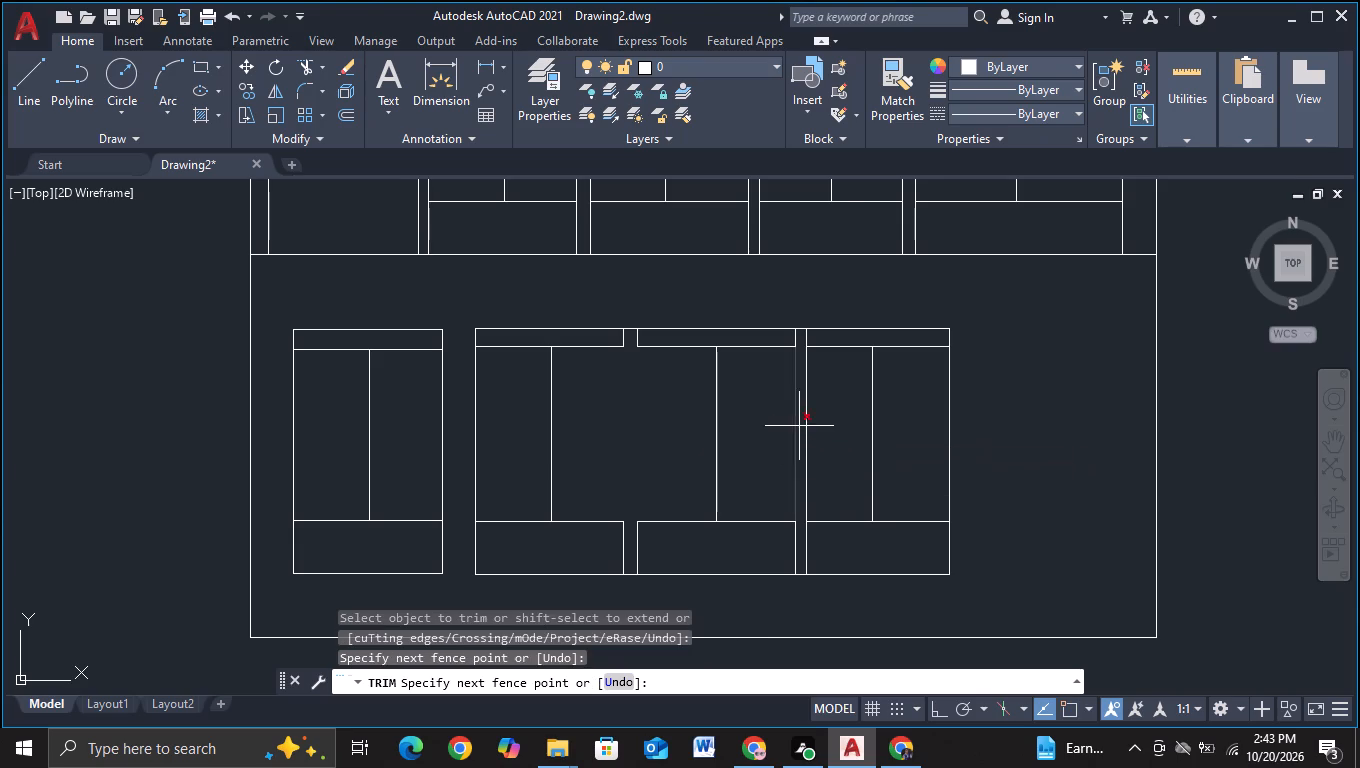
{"action": "left_click_drag", "start_coordinate": [799, 426], "coordinate": [820, 417]}
{"action": "scroll", "coordinate": [777, 445], "scroll_direction": "down", "scroll_amount": 1}
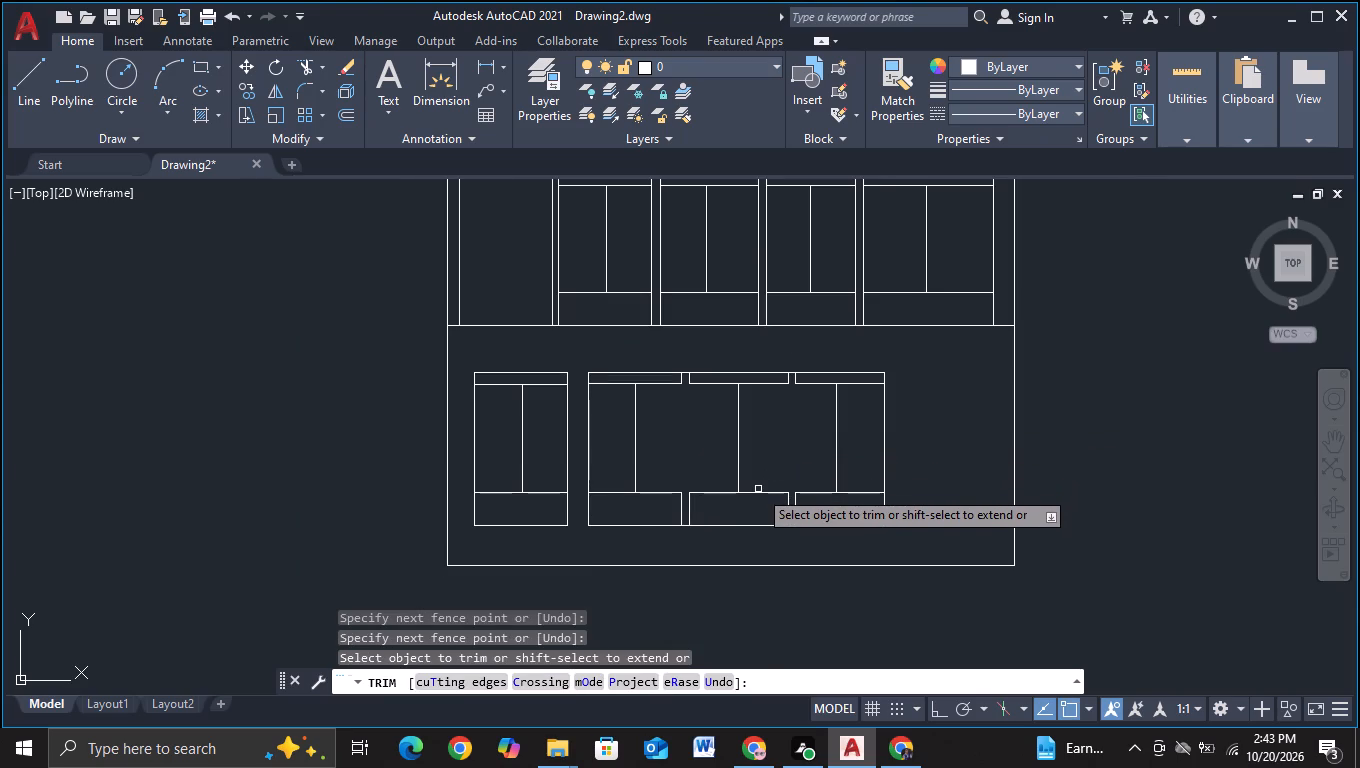
{"action": "key", "text": "Escape"}
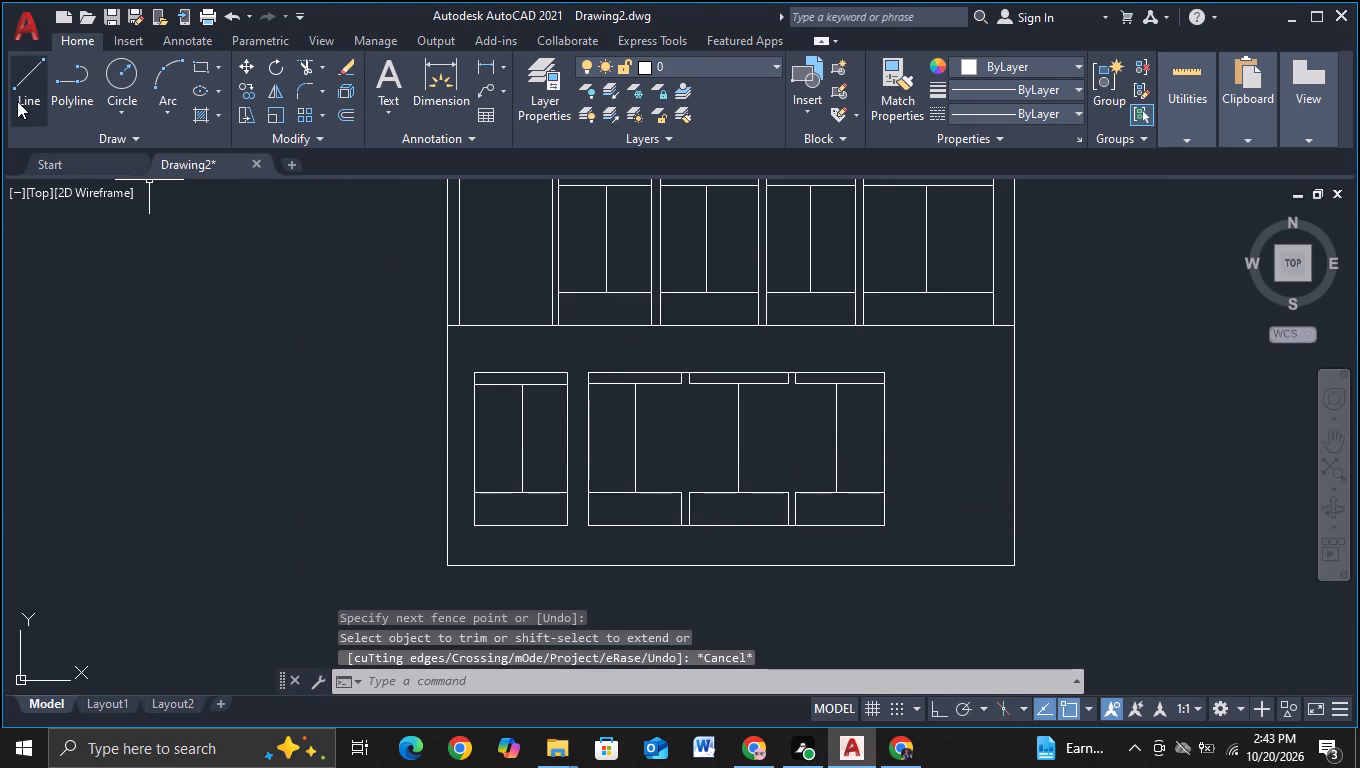
Trim the leftover vertical edge pieces in the bottom and top bands at both gaps of the joined base panels.
{"action": "left_click", "coordinate": [17, 101]}
{"action": "key", "text": "Escape"}
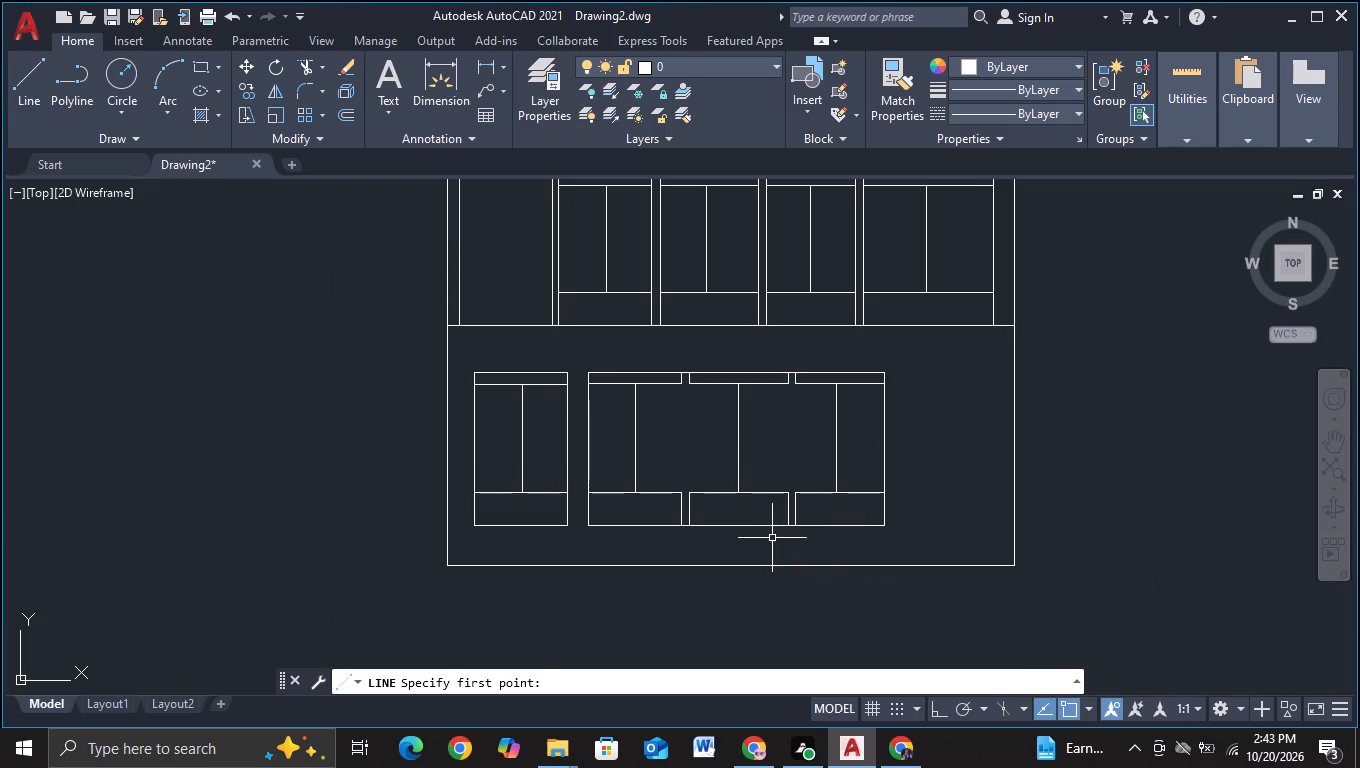
{"action": "left_click", "coordinate": [302, 73]}
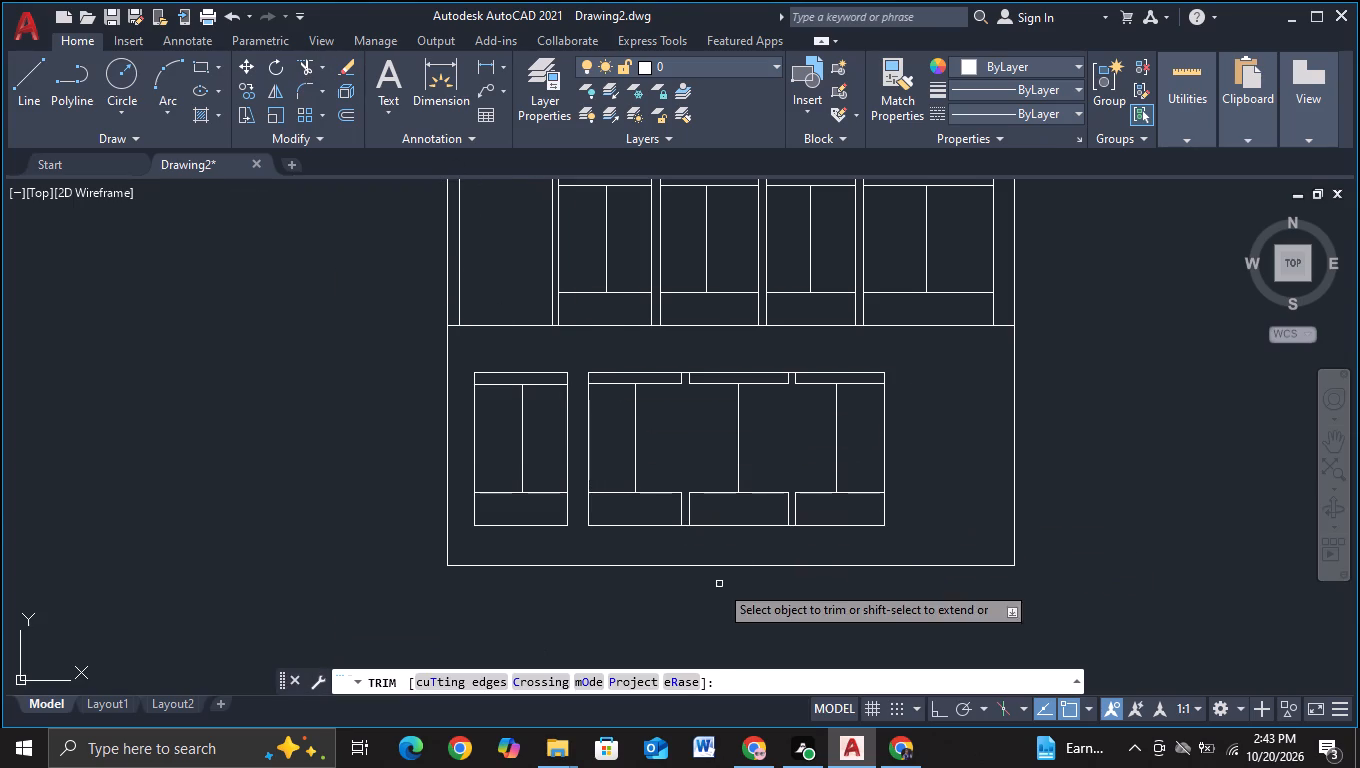
{"action": "left_click_drag", "start_coordinate": [666, 507], "coordinate": [757, 514]}
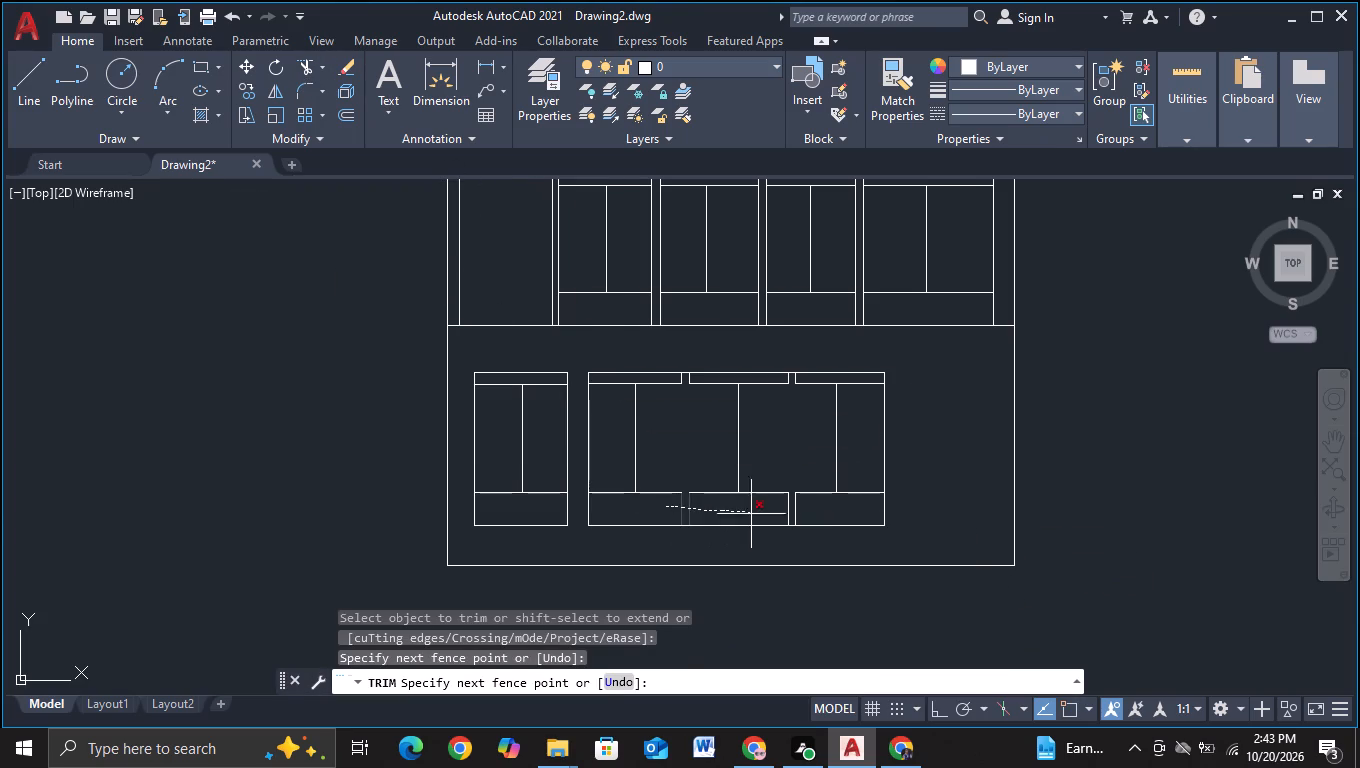
{"action": "left_click_drag", "start_coordinate": [757, 514], "coordinate": [860, 517]}
{"action": "scroll", "coordinate": [726, 452], "scroll_direction": "up", "scroll_amount": 2}
{"action": "middle_click_drag", "start_coordinate": [705, 441], "coordinate": [696, 522]}
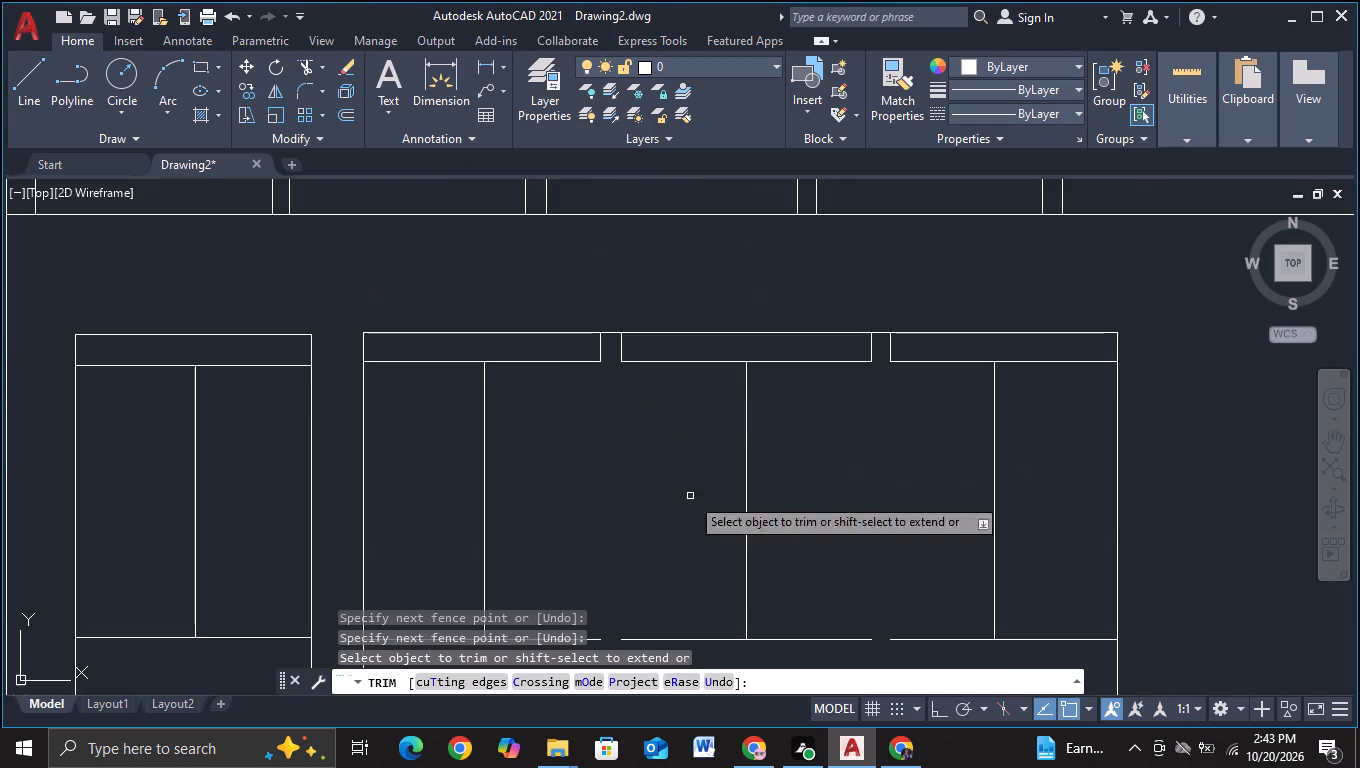
{"action": "left_click", "coordinate": [577, 352]}
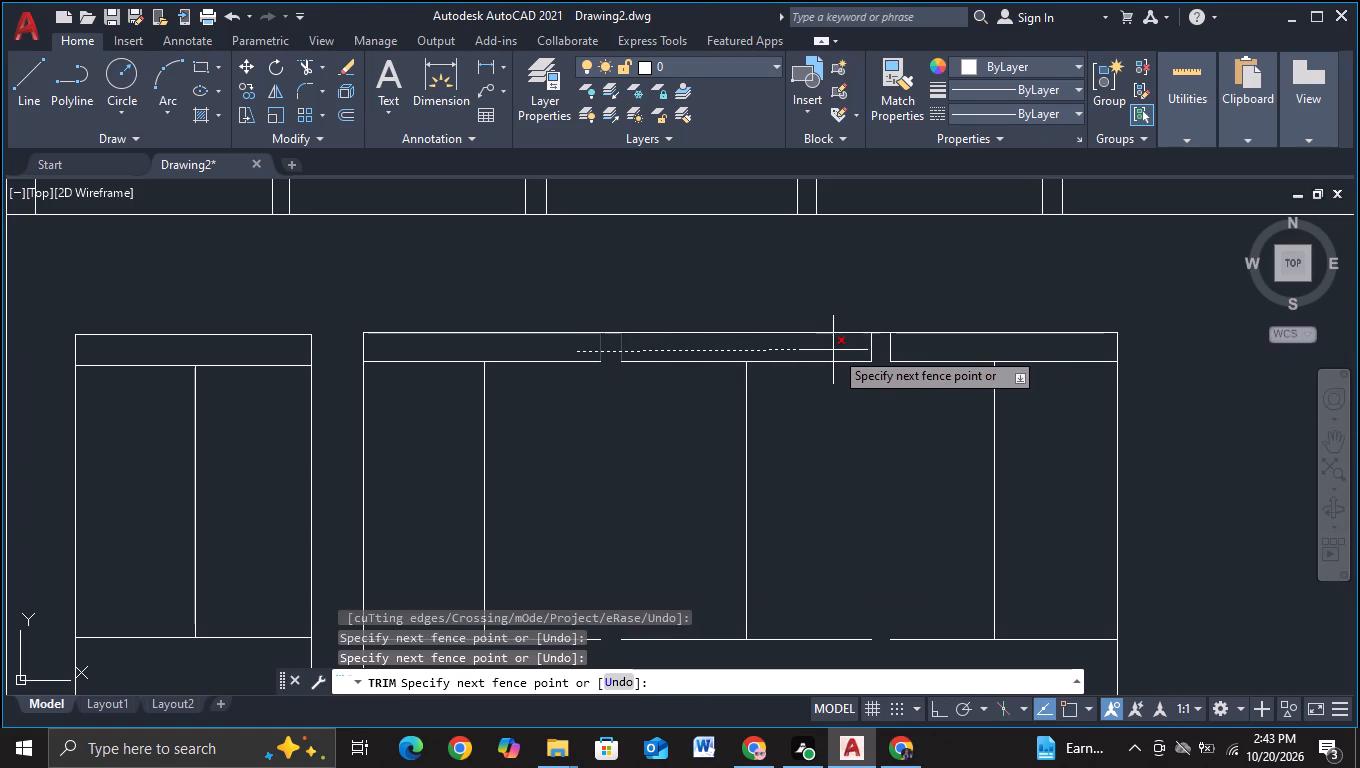
{"action": "left_click", "coordinate": [948, 350]}
{"action": "key", "text": "Escape"}
{"action": "scroll", "coordinate": [850, 553], "scroll_direction": "down", "scroll_amount": 1}
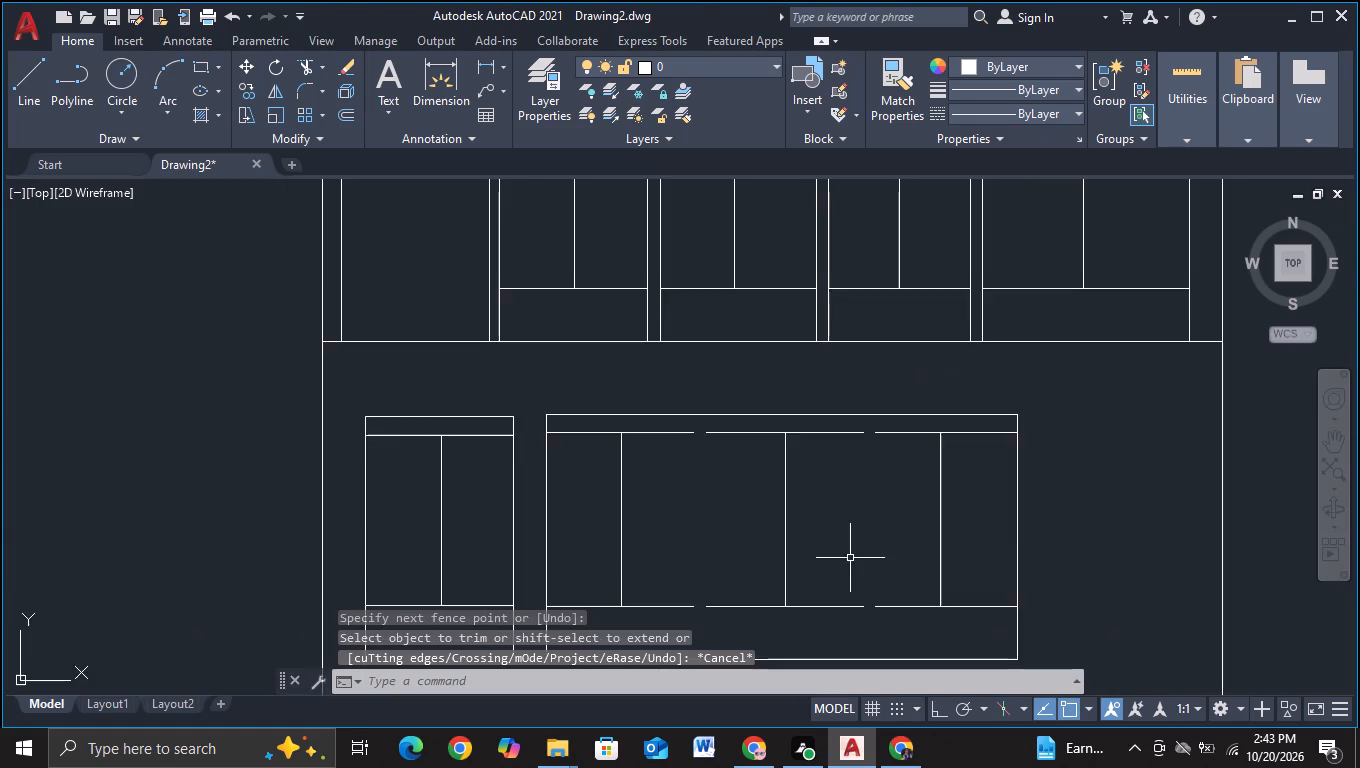
{"action": "middle_click_drag", "start_coordinate": [850, 558], "coordinate": [848, 518]}
{"action": "middle_click_drag", "start_coordinate": [844, 520], "coordinate": [841, 455]}
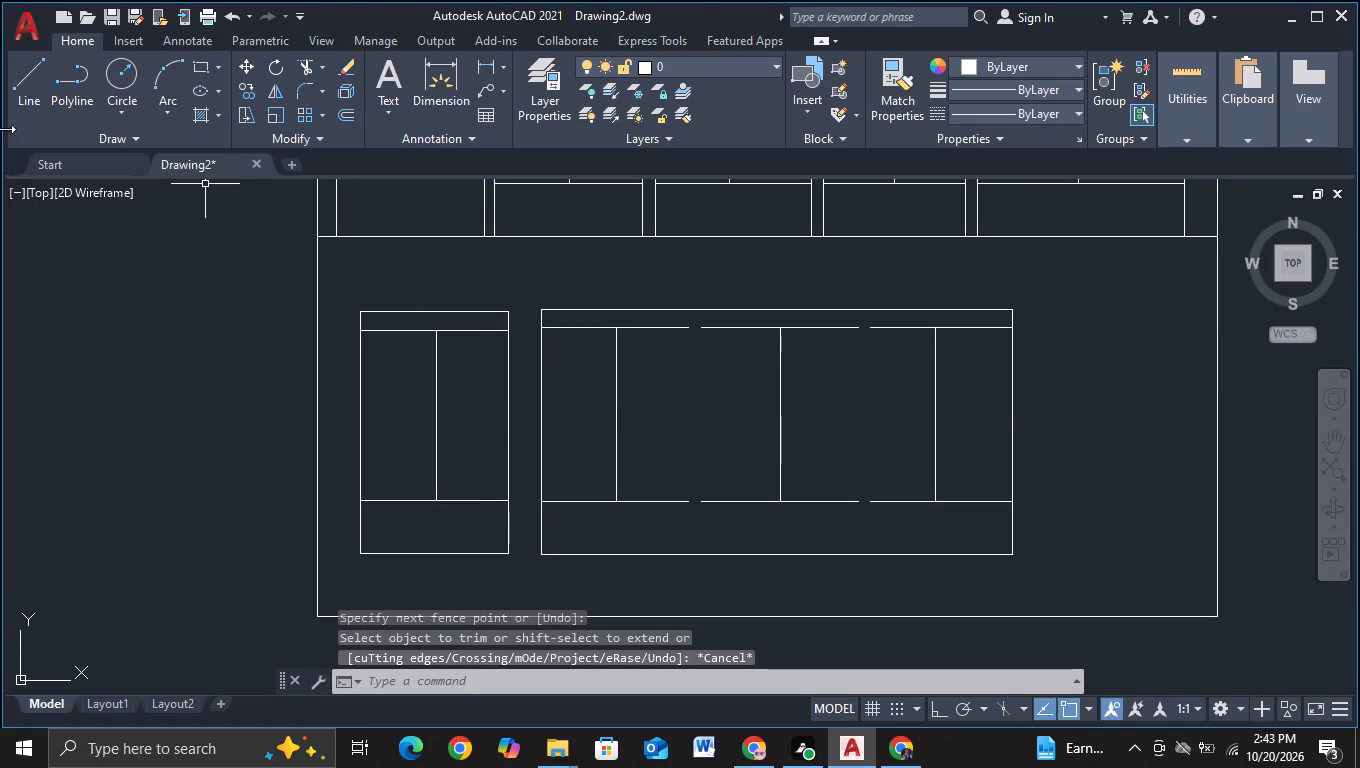
Turn ortho mode on for drawing straight vertical dividers.
{"action": "left_click", "coordinate": [16, 113]}
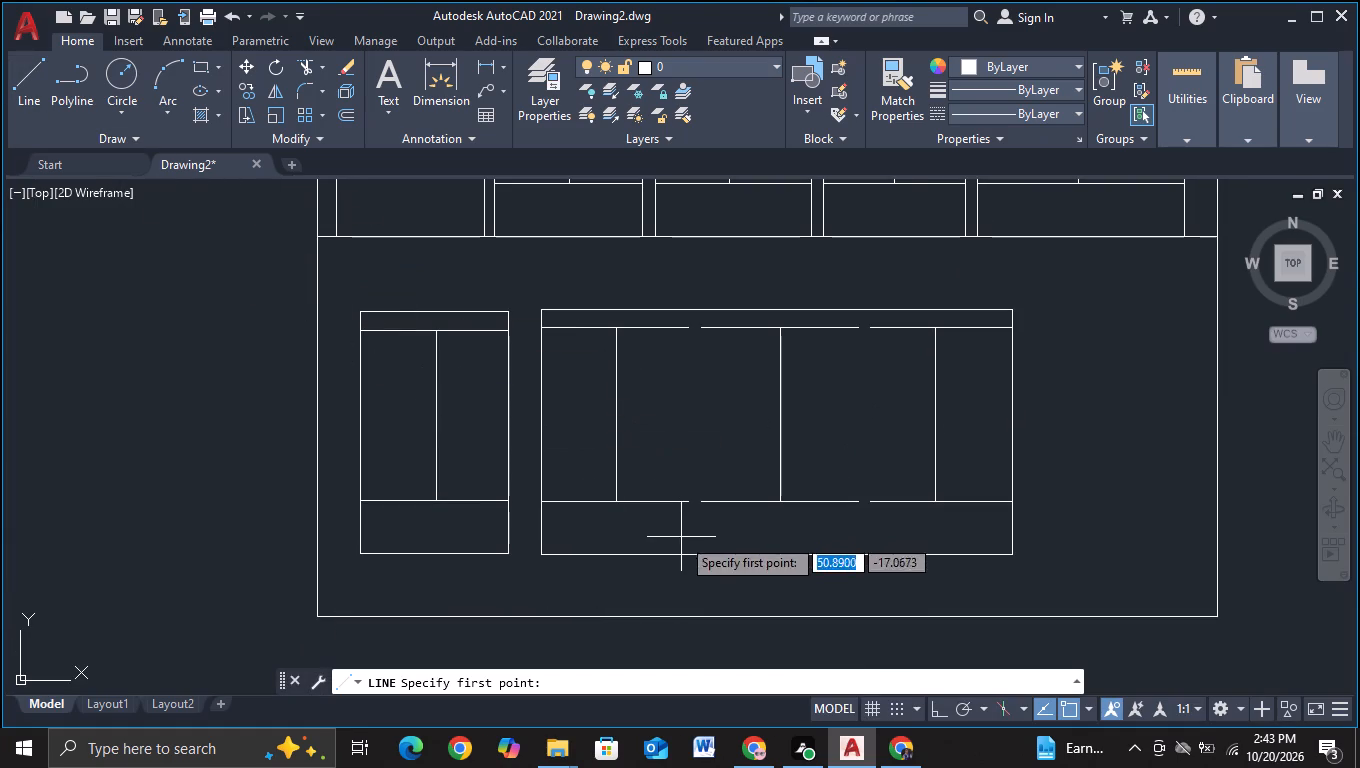
{"action": "left_click", "coordinate": [699, 556]}
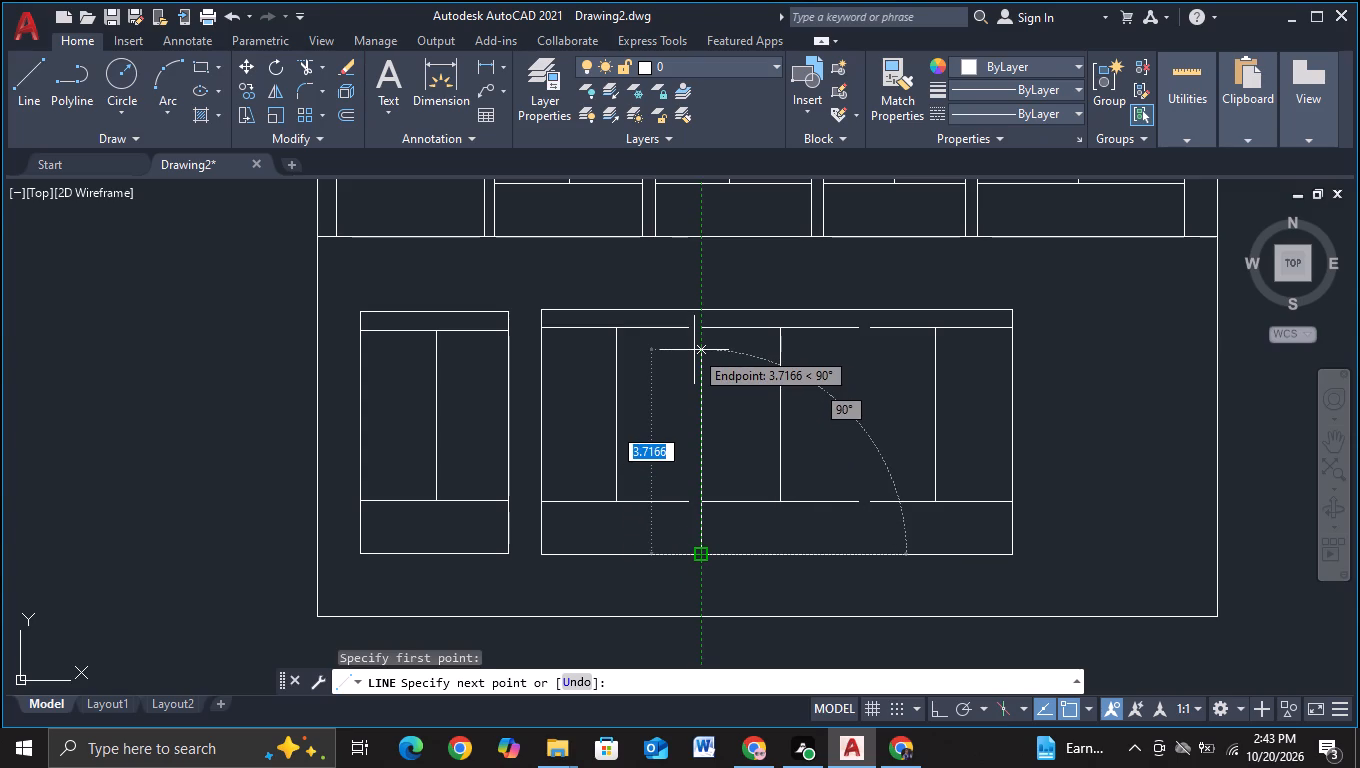
{"action": "key", "text": "F8"}
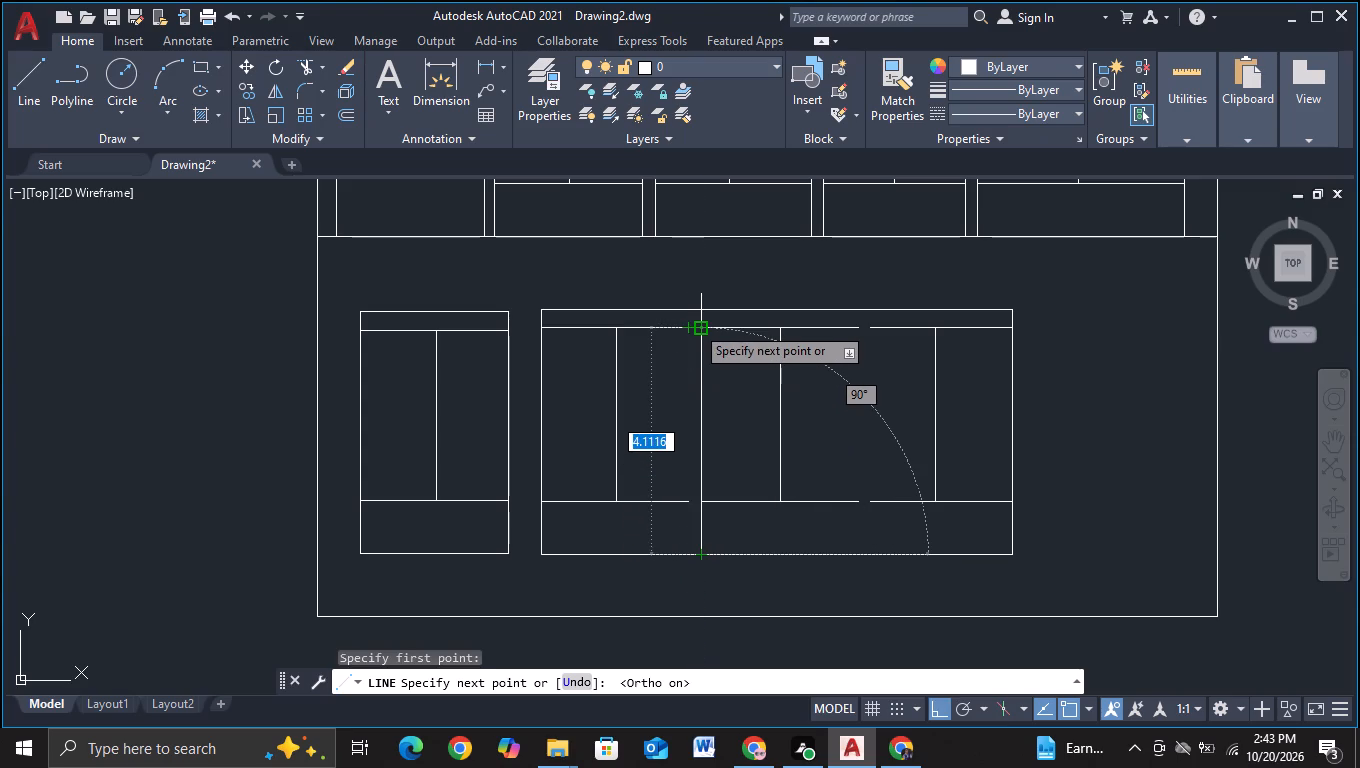
{"action": "key", "text": "Escape"}
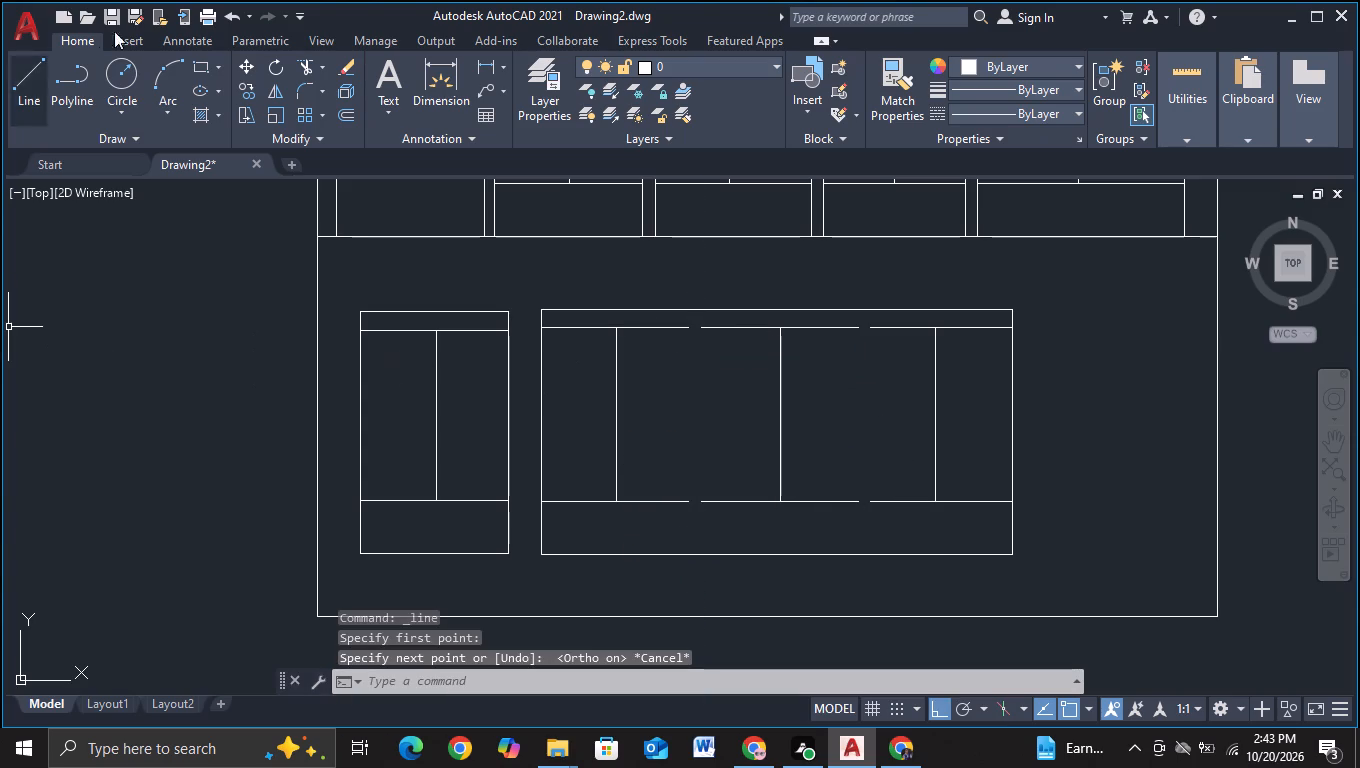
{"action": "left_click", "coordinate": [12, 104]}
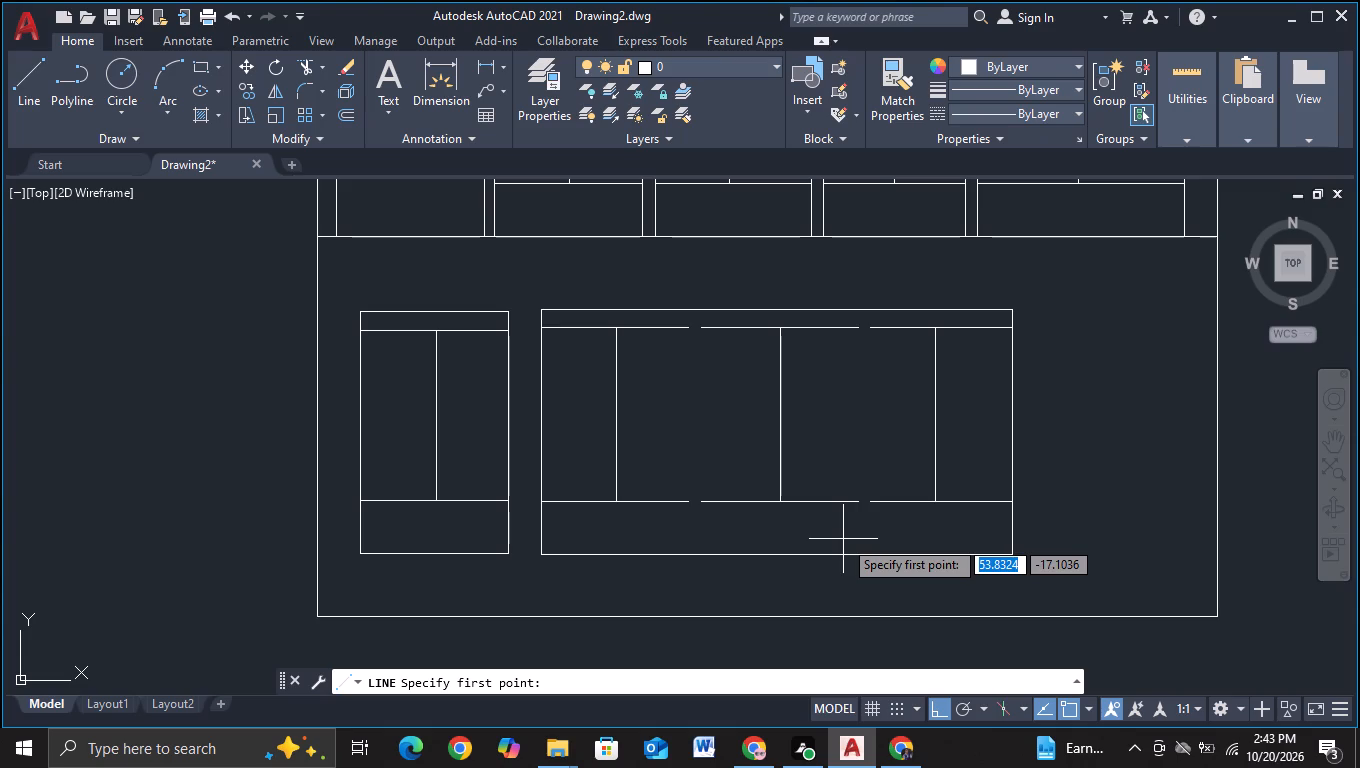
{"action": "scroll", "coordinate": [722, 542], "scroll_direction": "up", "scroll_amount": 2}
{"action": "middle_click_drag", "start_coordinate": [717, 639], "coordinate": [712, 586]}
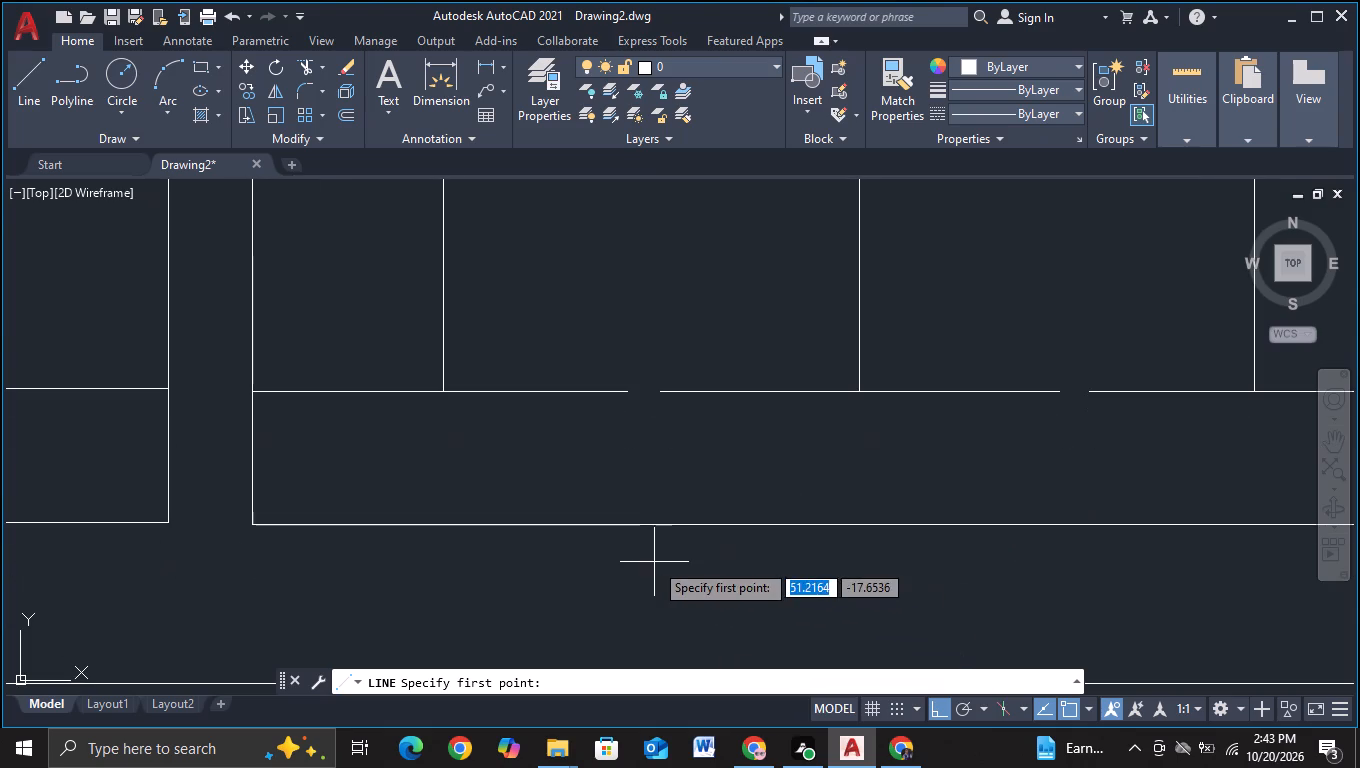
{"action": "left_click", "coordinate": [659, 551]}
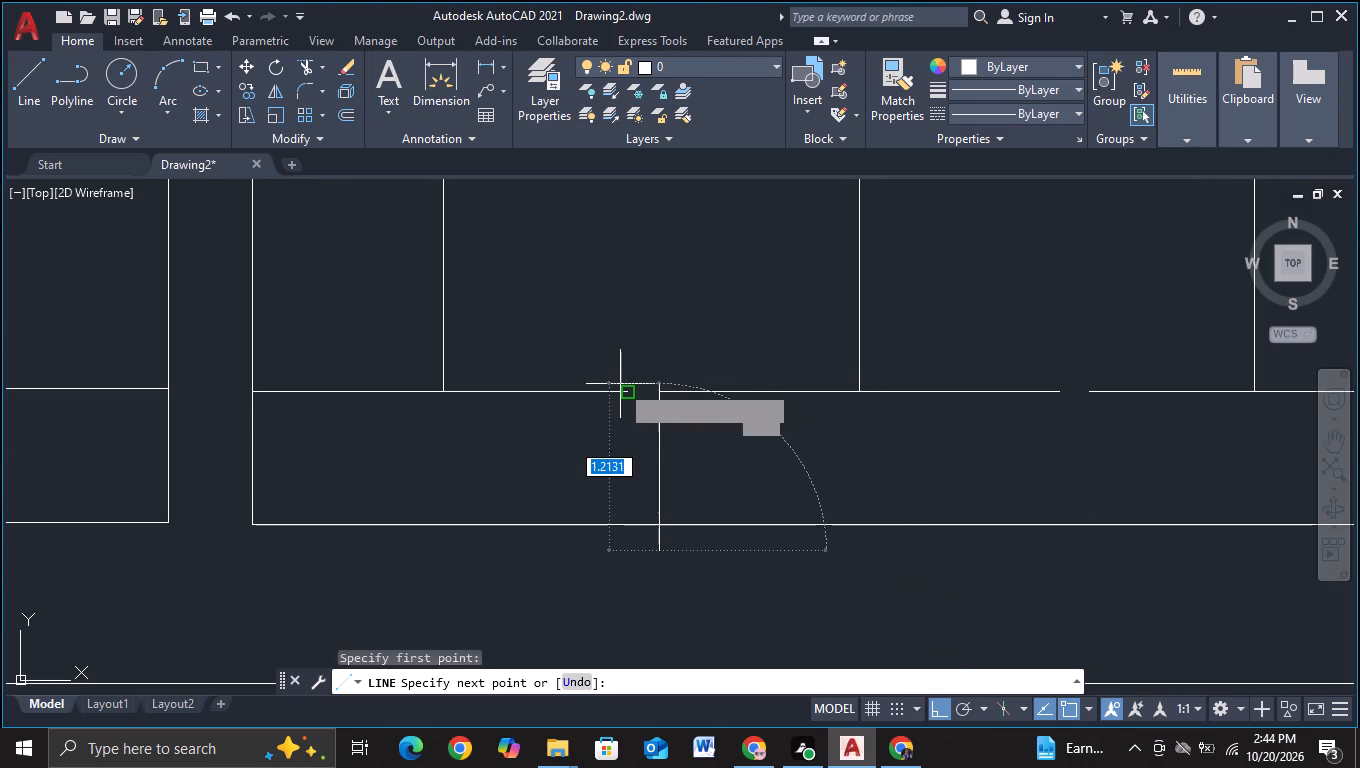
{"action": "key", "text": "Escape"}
Draw a vertical line through the middle of the first gap, from below the joined base panels to above them.
{"action": "left_click", "coordinate": [37, 101]}
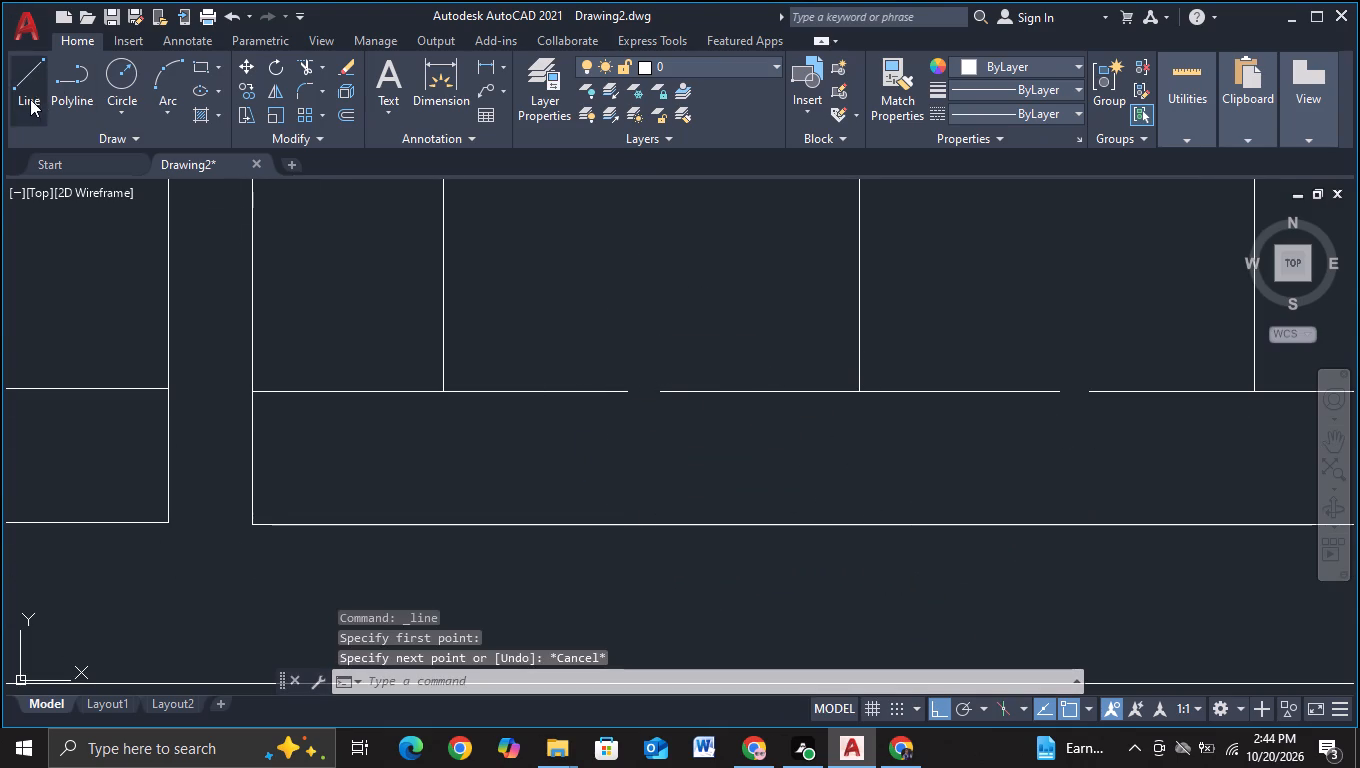
{"action": "left_click", "coordinate": [649, 549]}
{"action": "middle_click_drag", "start_coordinate": [638, 366], "coordinate": [597, 755]}
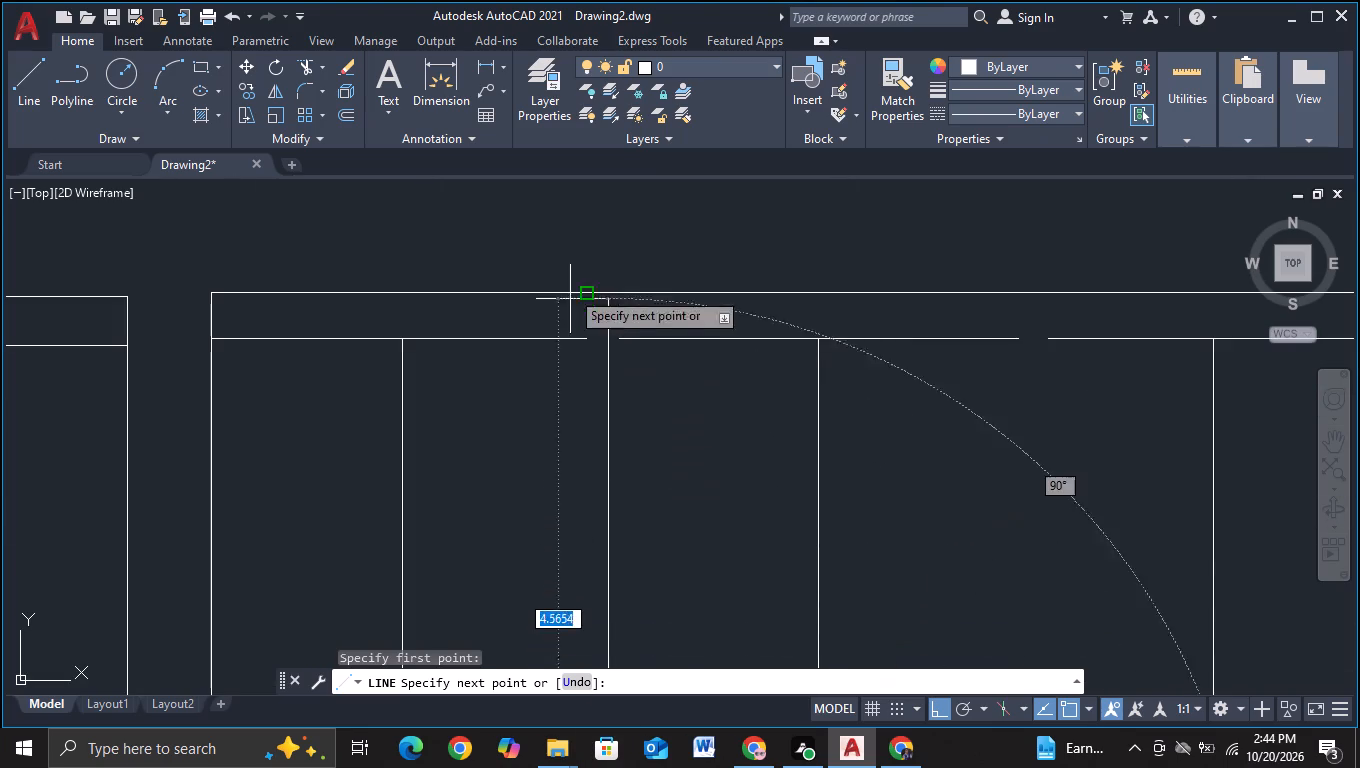
{"action": "left_click", "coordinate": [570, 229]}
{"action": "key", "text": "Escape"}
Trim the new divider's ends that overshoot the top and bottom edges of the joined base panels.
{"action": "left_click", "coordinate": [295, 62]}
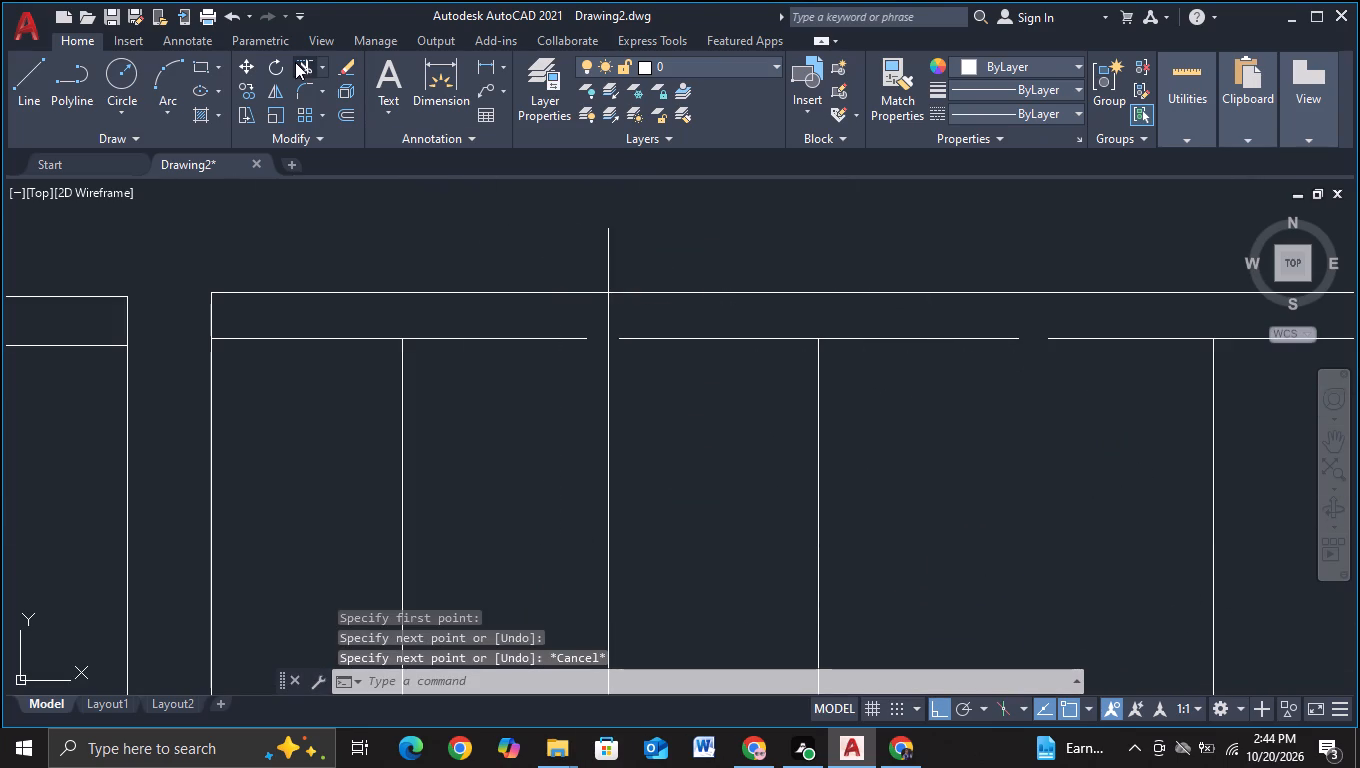
{"action": "left_click_drag", "start_coordinate": [569, 268], "coordinate": [675, 272]}
{"action": "scroll", "coordinate": [628, 500], "scroll_direction": "down", "scroll_amount": 2}
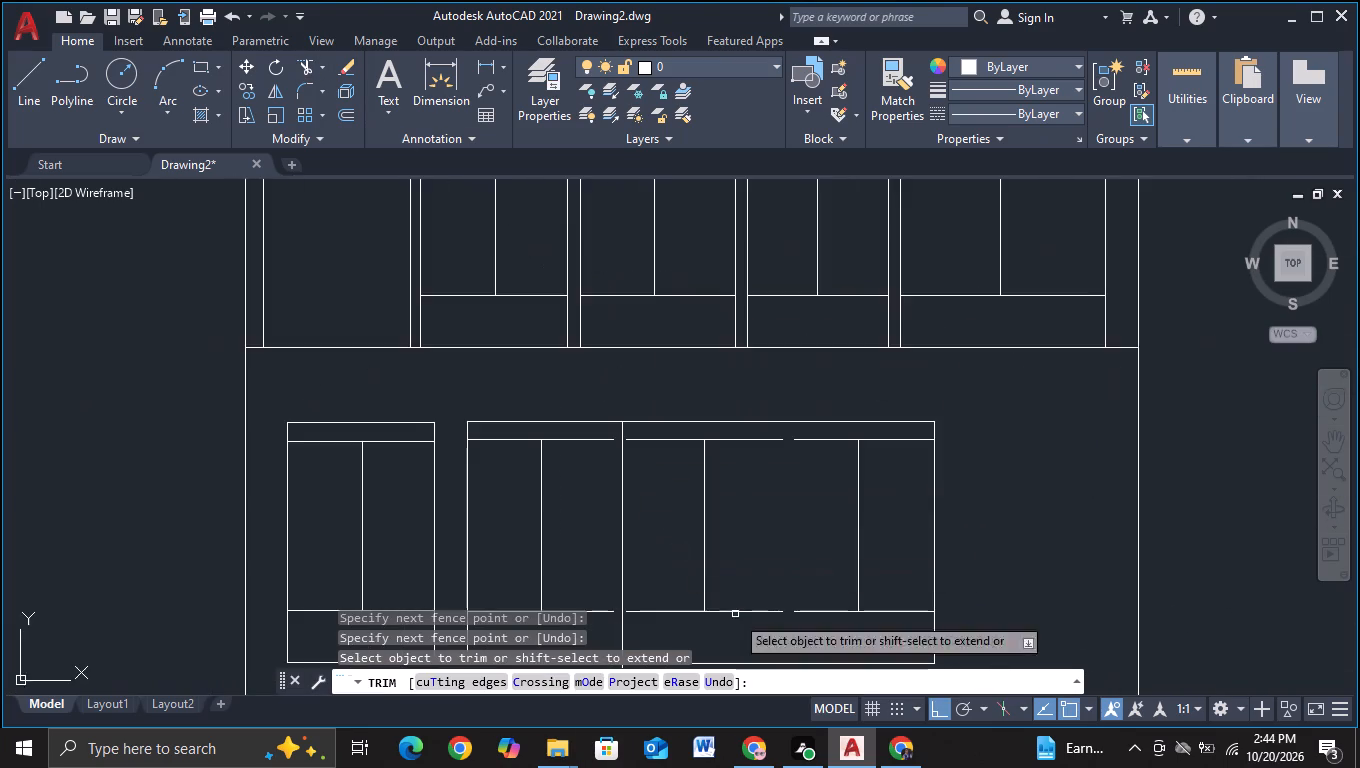
{"action": "middle_click_drag", "start_coordinate": [735, 615], "coordinate": [667, 401]}
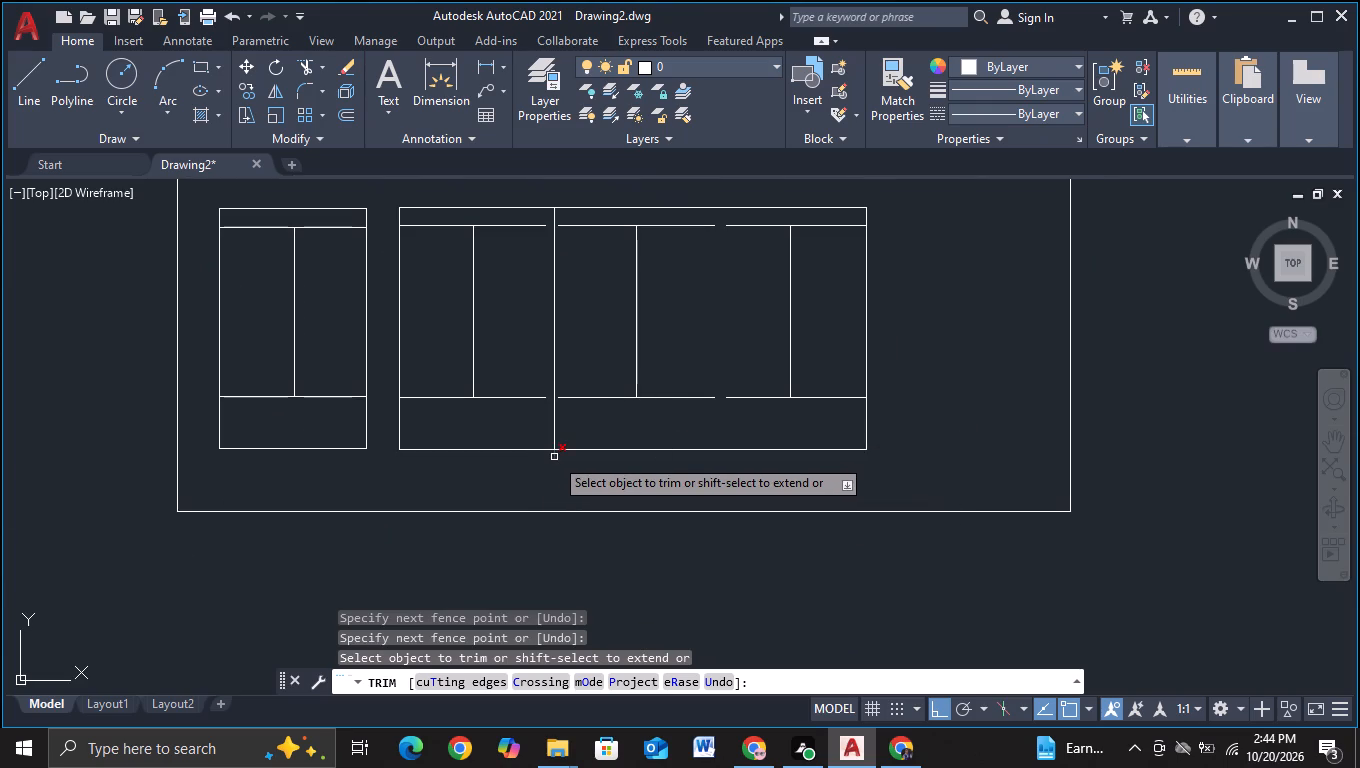
{"action": "left_click", "coordinate": [554, 457]}
{"action": "key", "text": "Escape"}
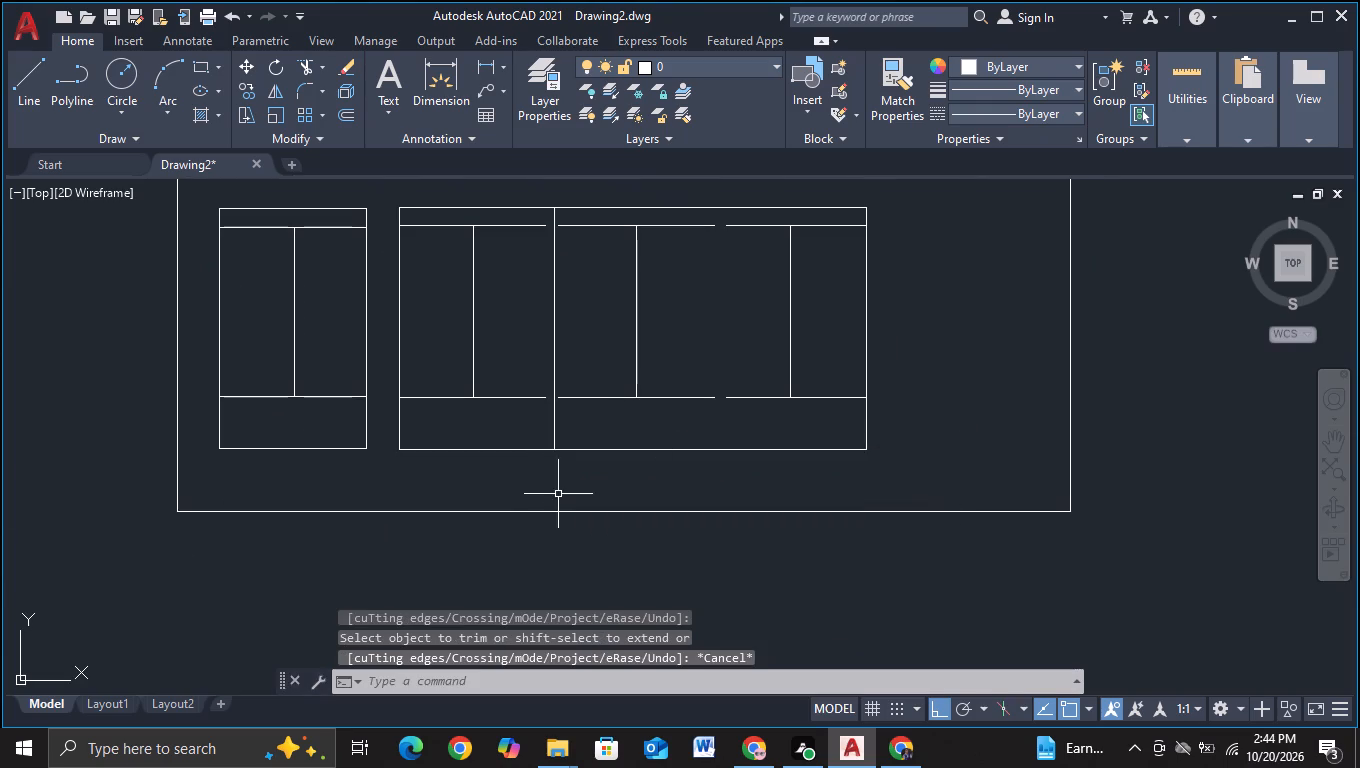
Extend the upper and lower inner horizontal lines on both sides of the first gap to the new divider.
{"action": "key", "text": "e"}
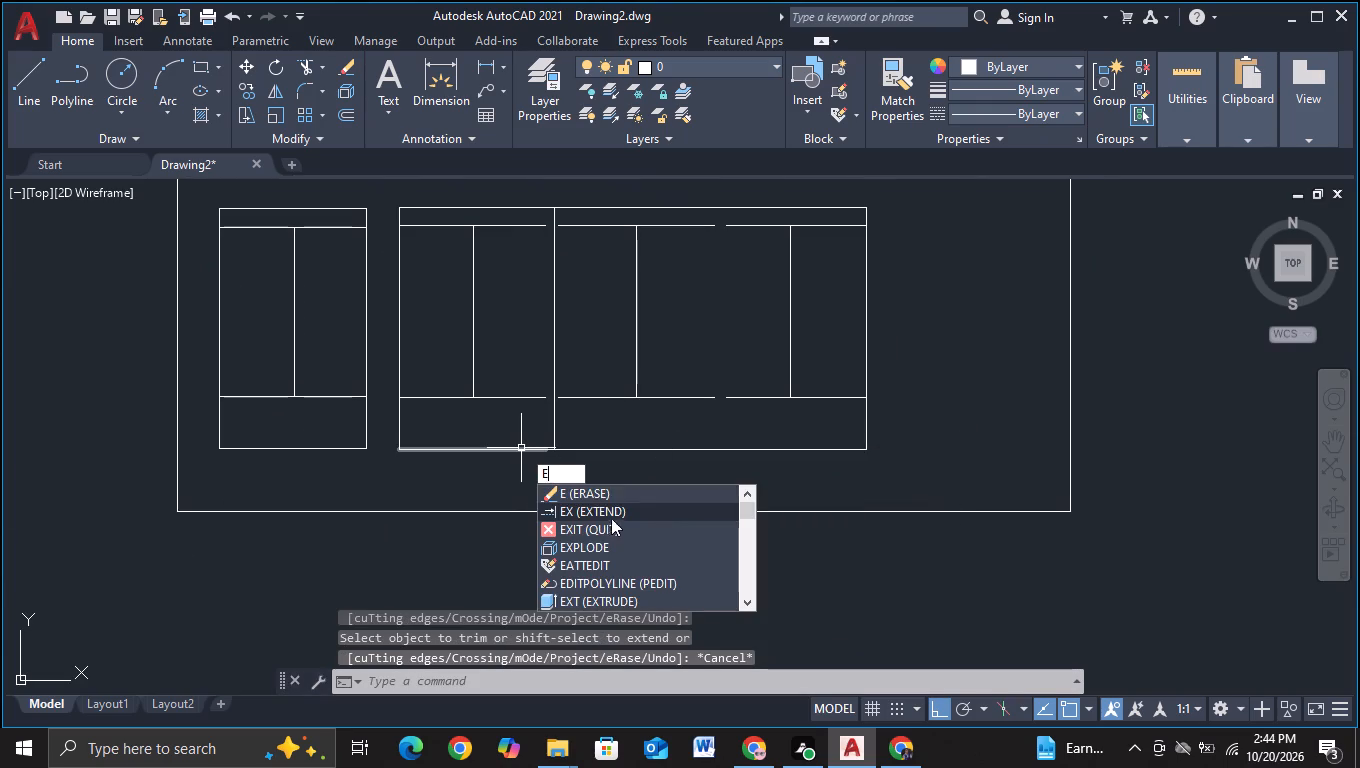
{"action": "left_click", "coordinate": [597, 508]}
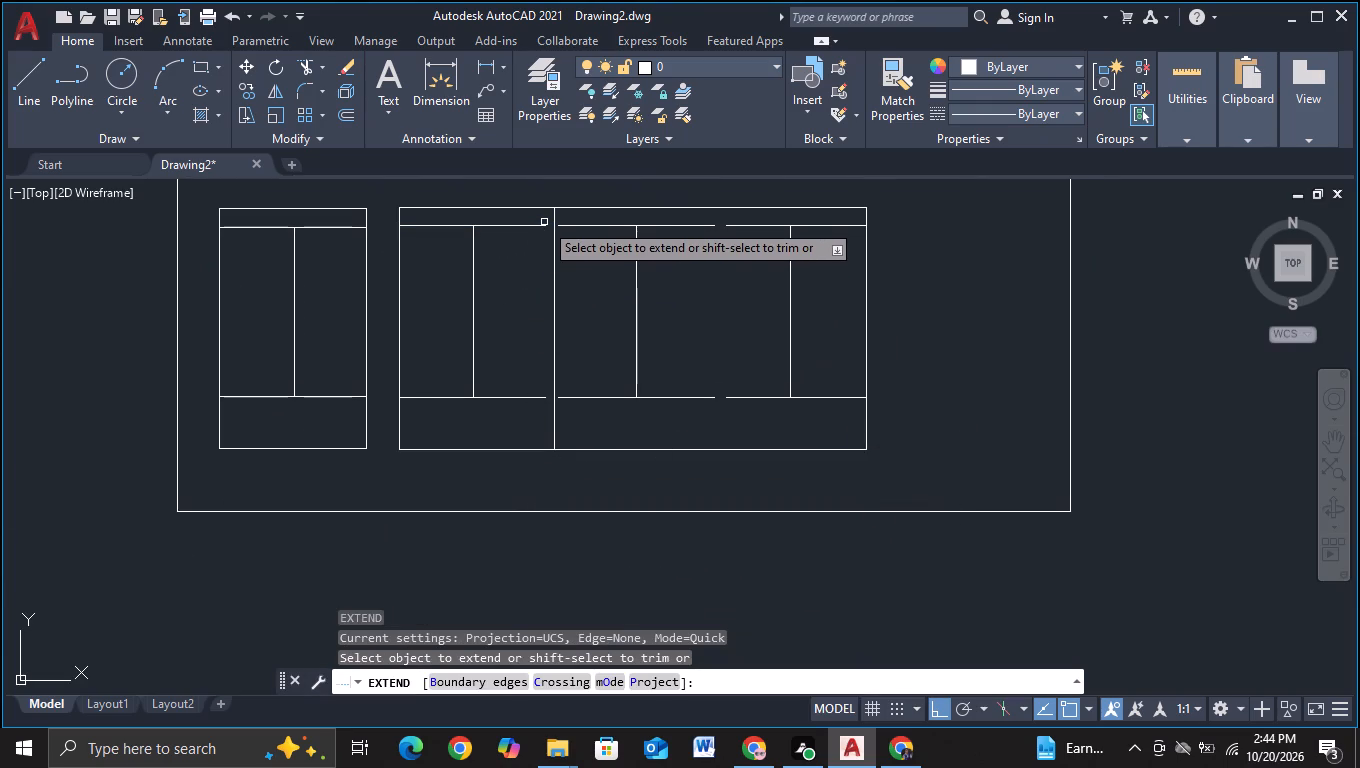
{"action": "left_click", "coordinate": [546, 227]}
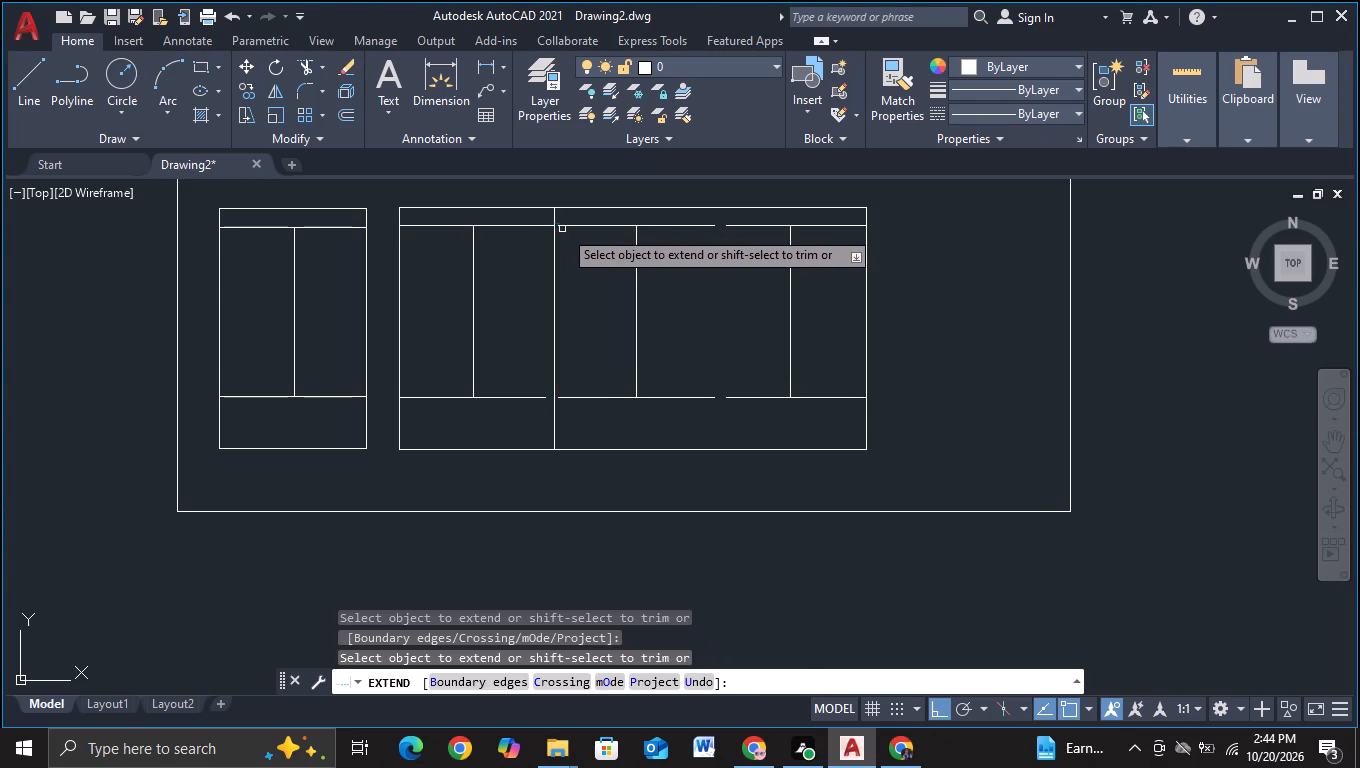
{"action": "left_click", "coordinate": [567, 227]}
{"action": "left_click", "coordinate": [531, 401]}
{"action": "left_click", "coordinate": [572, 401]}
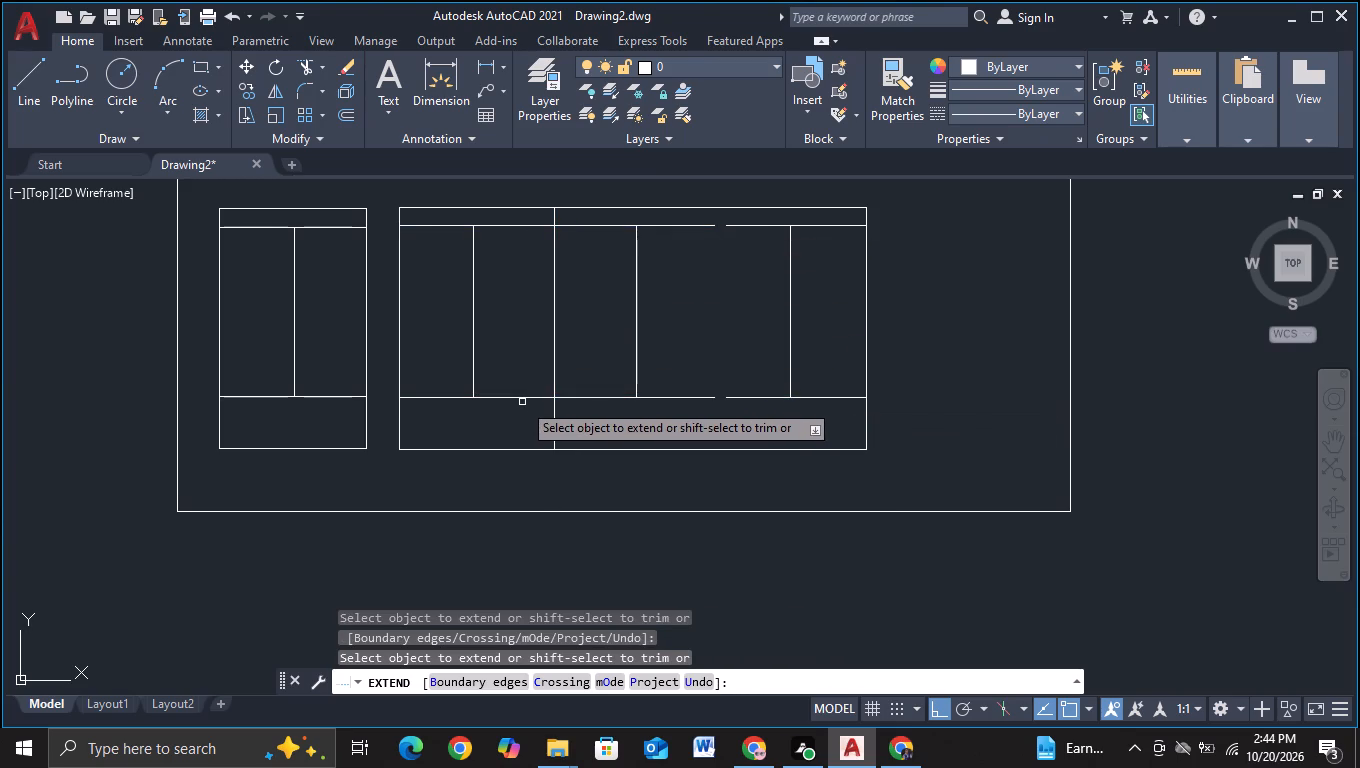
{"action": "key", "text": "Escape"}
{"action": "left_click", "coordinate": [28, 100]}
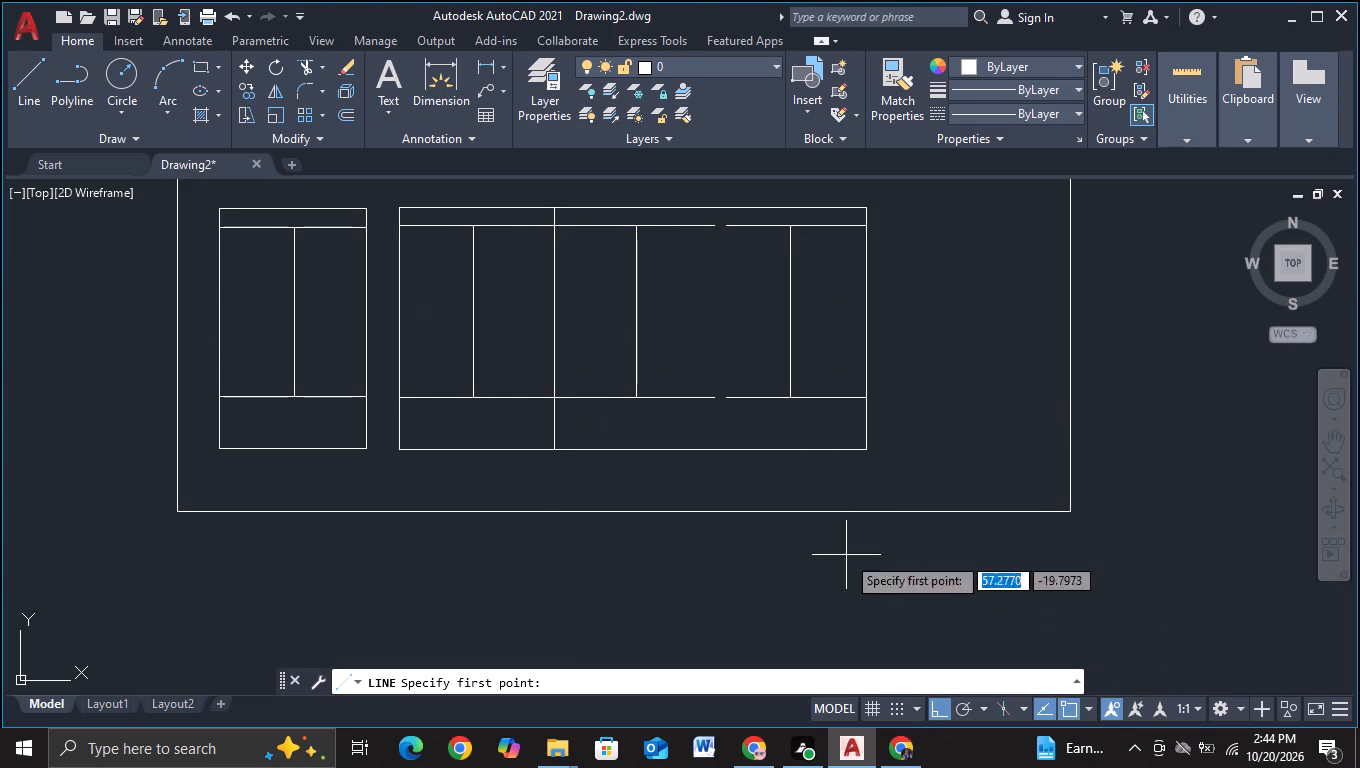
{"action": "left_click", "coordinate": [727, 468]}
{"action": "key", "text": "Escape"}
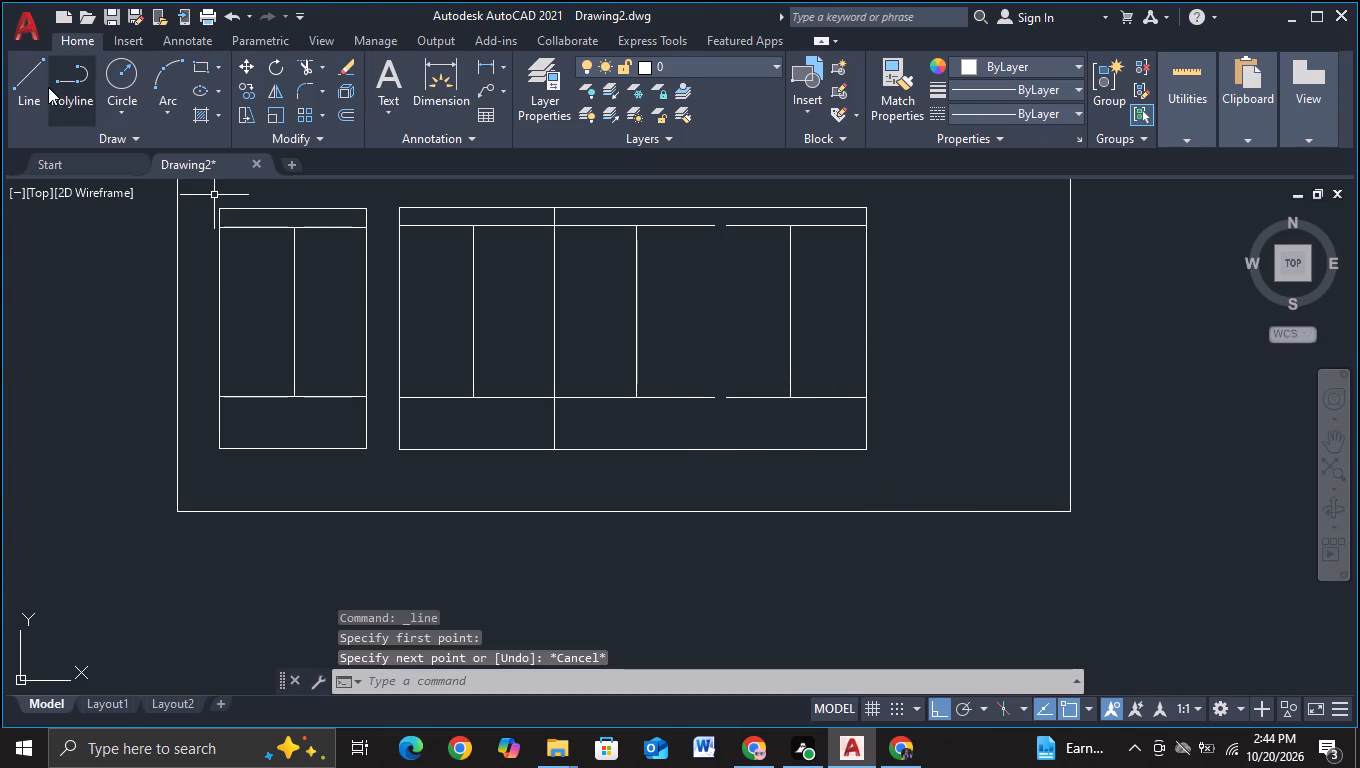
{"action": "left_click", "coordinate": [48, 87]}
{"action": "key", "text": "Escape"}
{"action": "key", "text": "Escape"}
Draw a vertical line through the second gap, from below the joined base panels to above their top edge.
{"action": "left_click", "coordinate": [26, 97]}
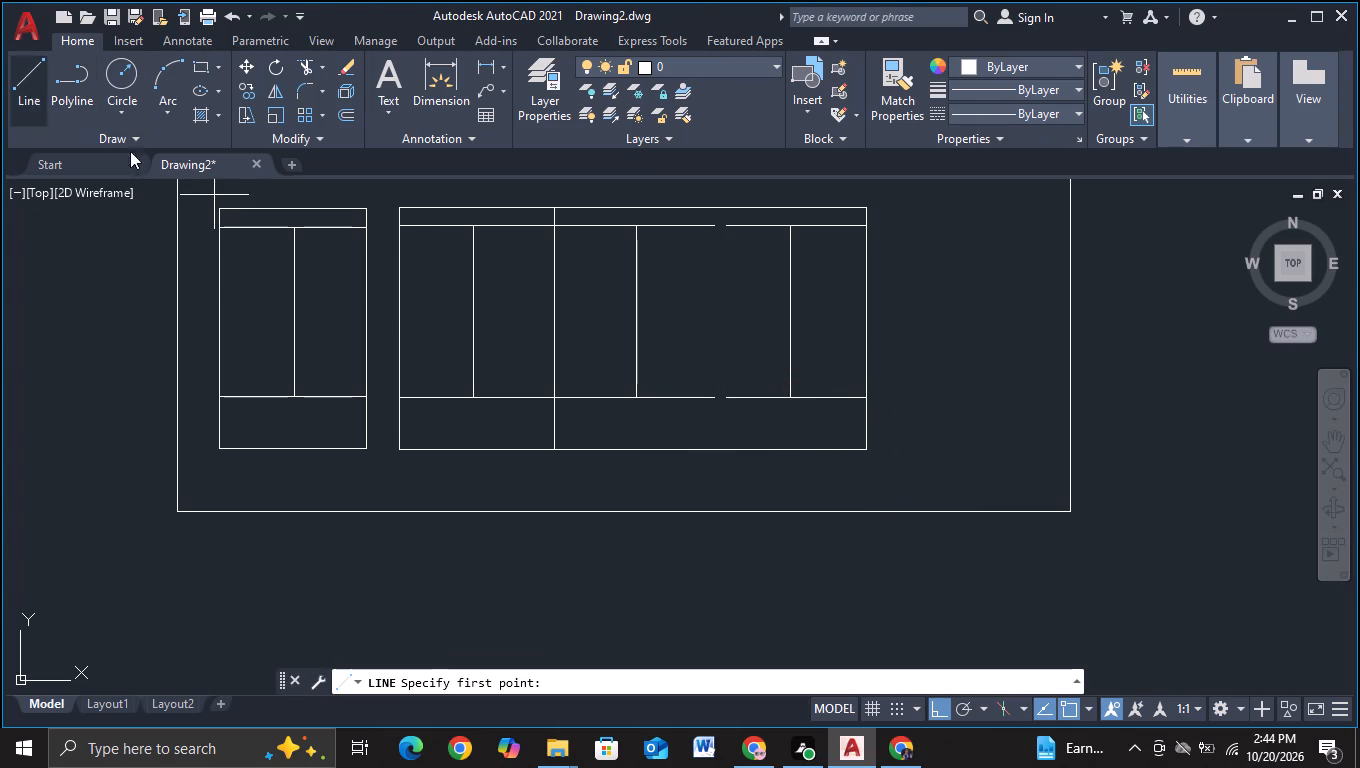
{"action": "scroll", "coordinate": [689, 430], "scroll_direction": "up", "scroll_amount": 1}
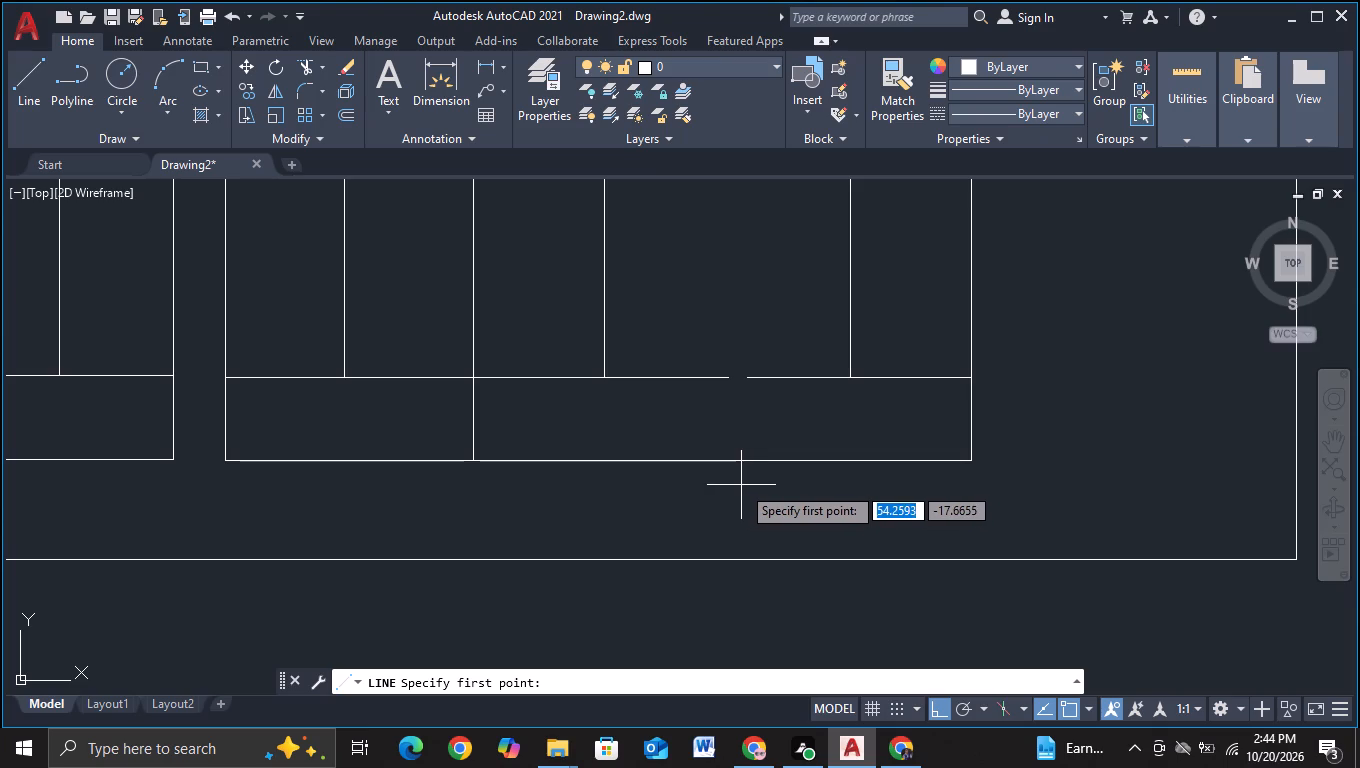
{"action": "left_click", "coordinate": [741, 485]}
{"action": "middle_click_drag", "start_coordinate": [717, 351], "coordinate": [742, 718]}
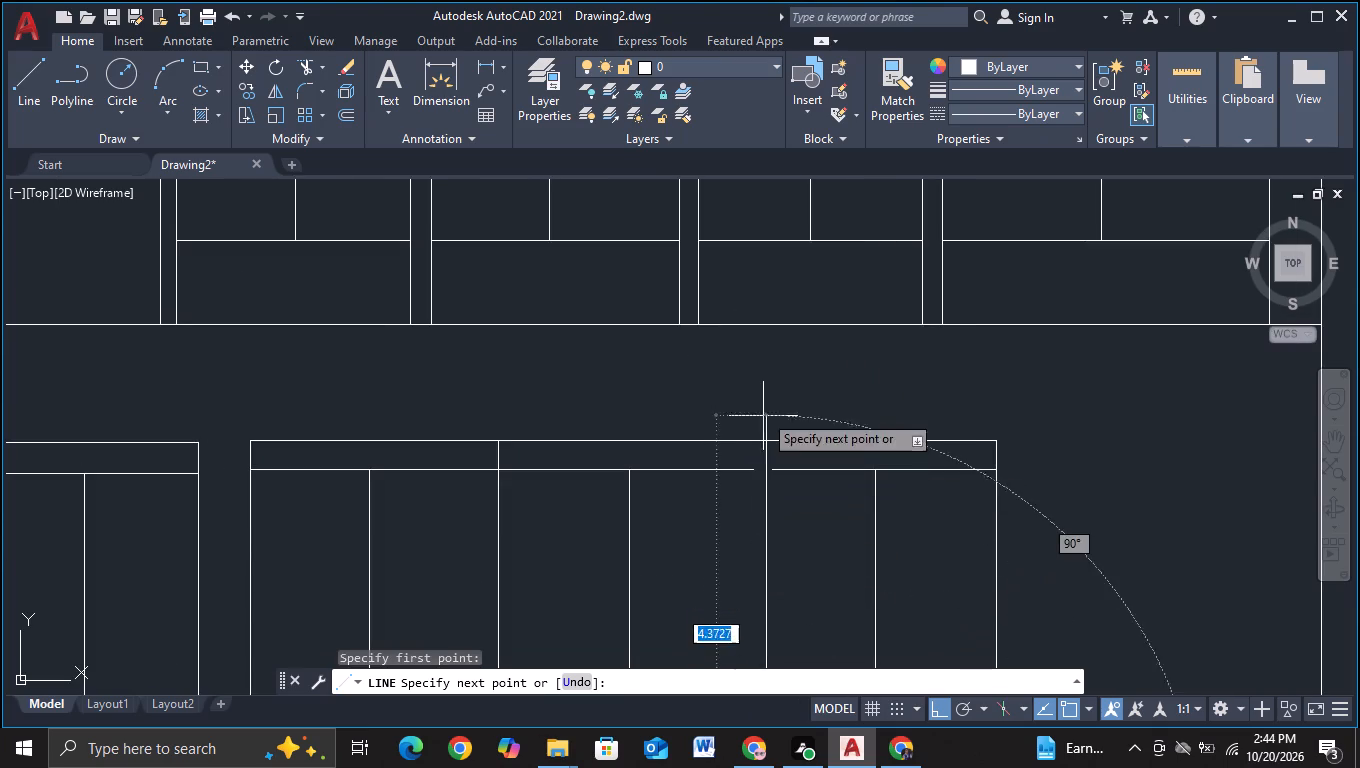
{"action": "left_click", "coordinate": [763, 393]}
{"action": "key", "text": "Escape"}
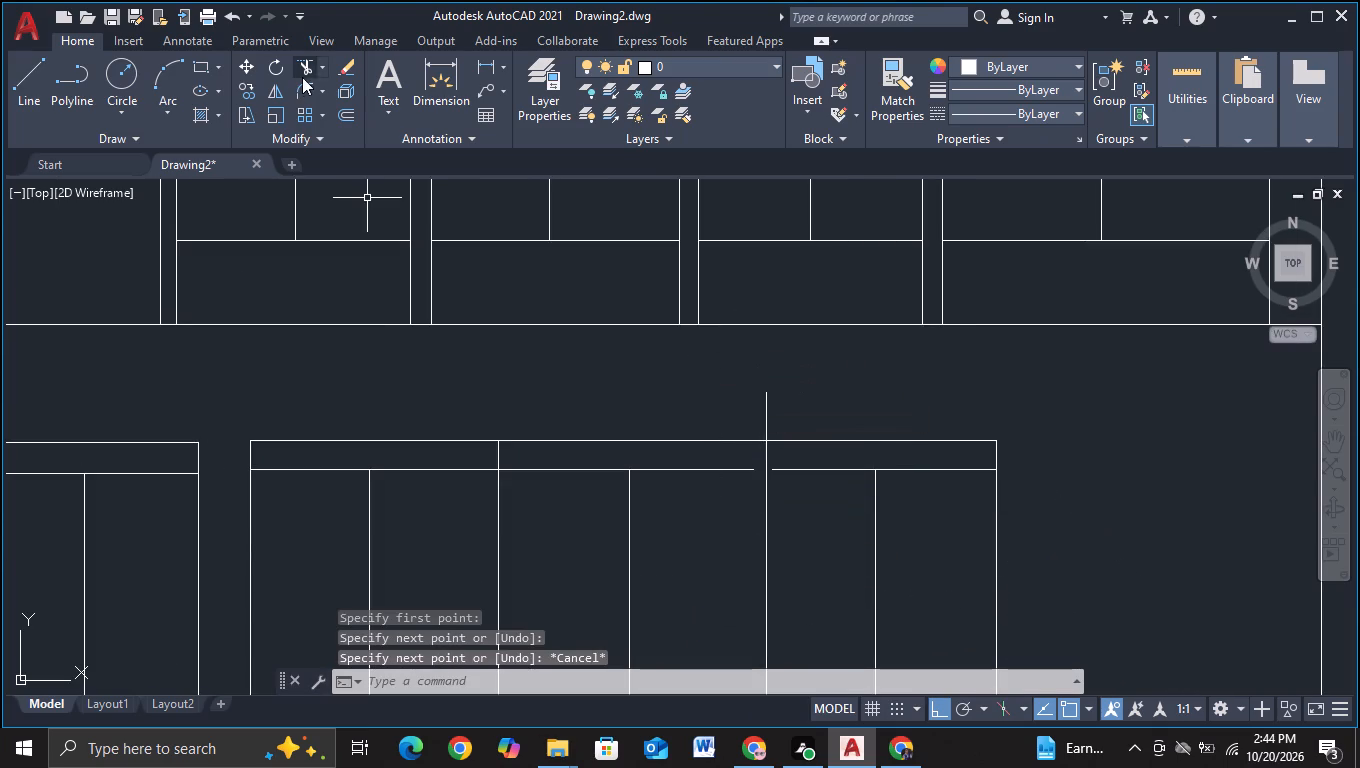
Trim the second divider's ends that overshoot the top and bottom edges of the joined base panels.
{"action": "left_click", "coordinate": [306, 68]}
{"action": "left_click_drag", "start_coordinate": [740, 421], "coordinate": [820, 418]}
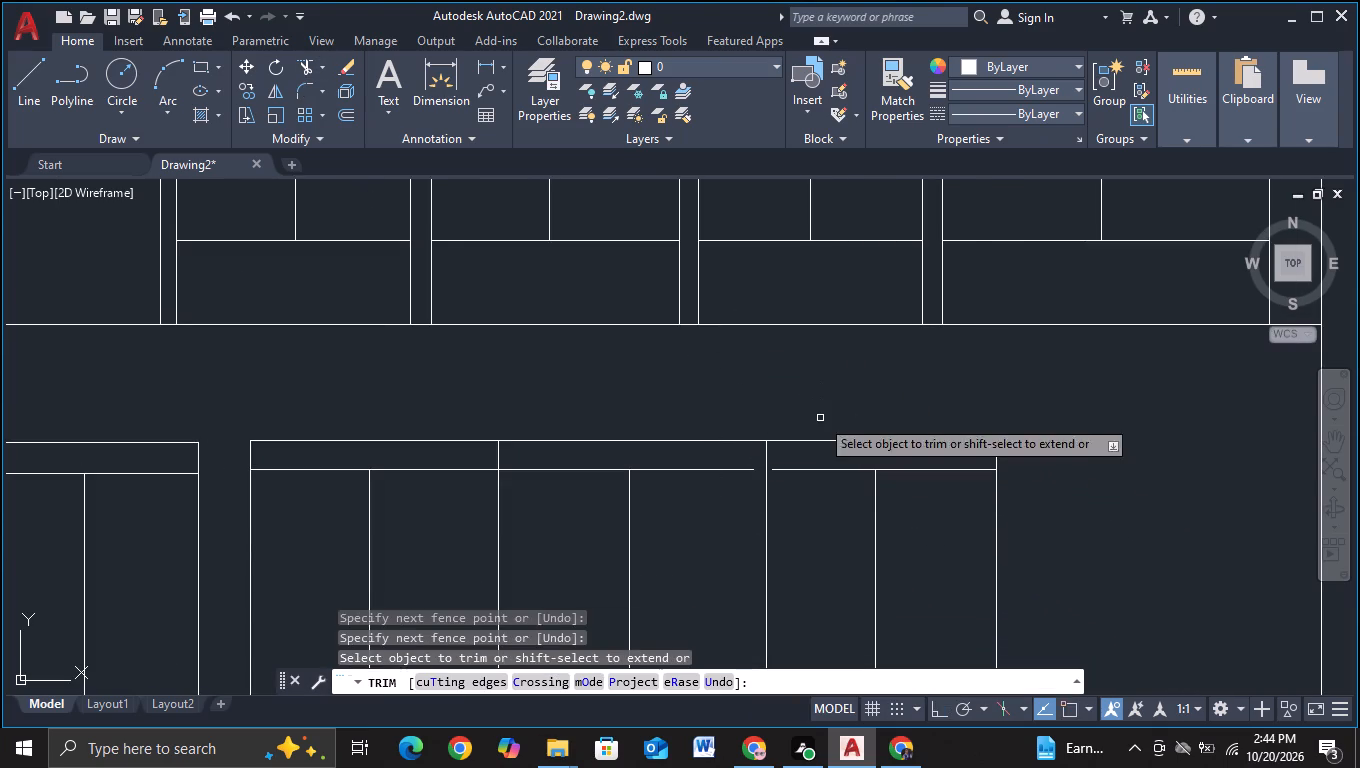
{"action": "scroll", "coordinate": [816, 557], "scroll_direction": "down", "scroll_amount": 2}
{"action": "middle_click_drag", "start_coordinate": [818, 585], "coordinate": [815, 395]}
{"action": "scroll", "coordinate": [822, 541], "scroll_direction": "up", "scroll_amount": 2}
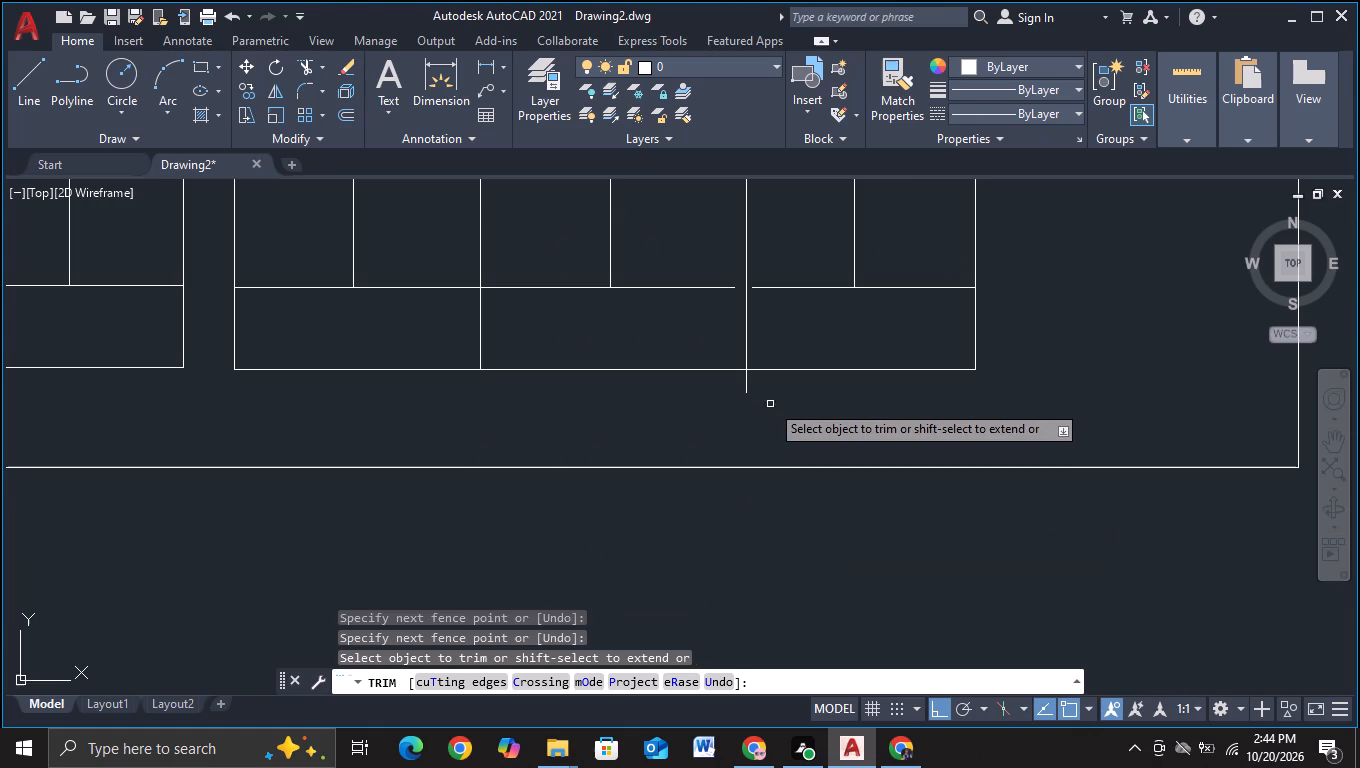
{"action": "left_click", "coordinate": [746, 388]}
{"action": "key", "text": "Escape"}
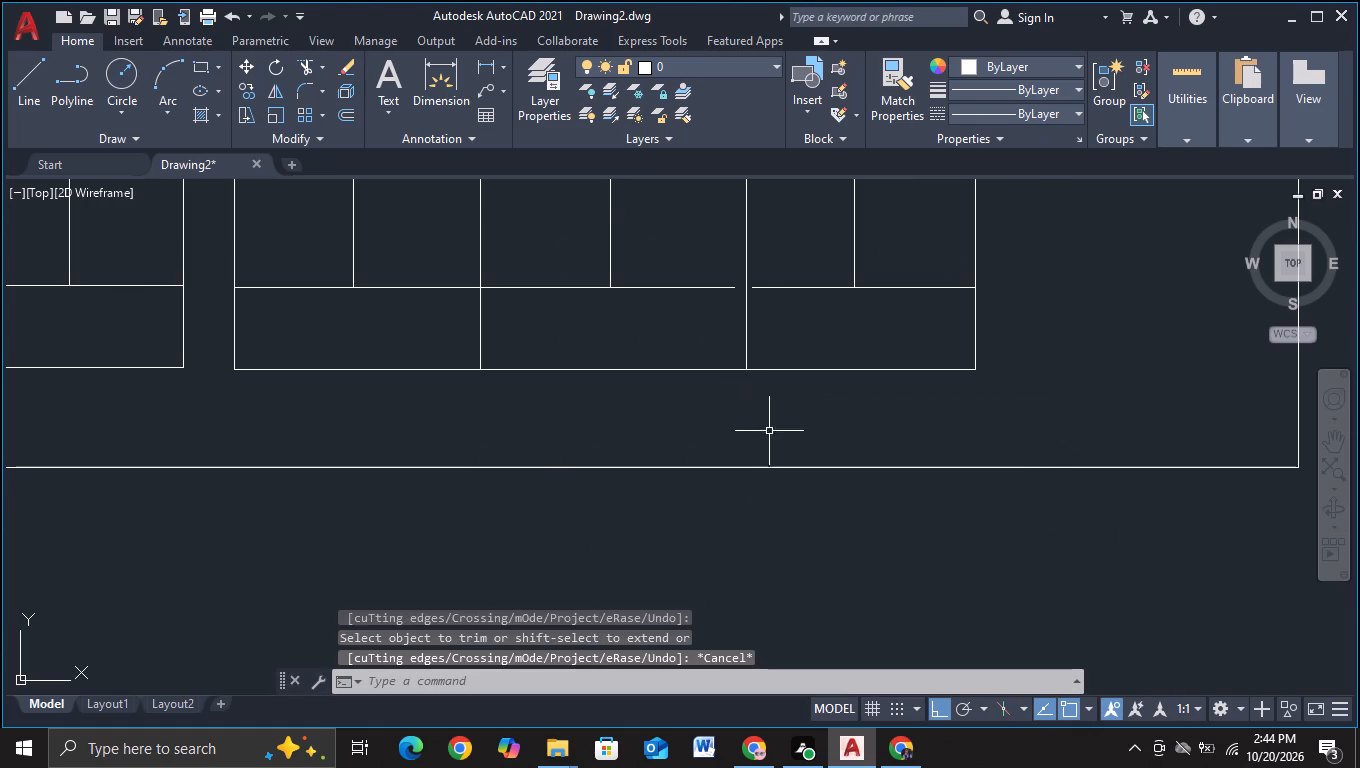
Extend the lower and upper inner horizontal lines on both sides of the second gap to the new divider.
{"action": "key", "text": "e"}
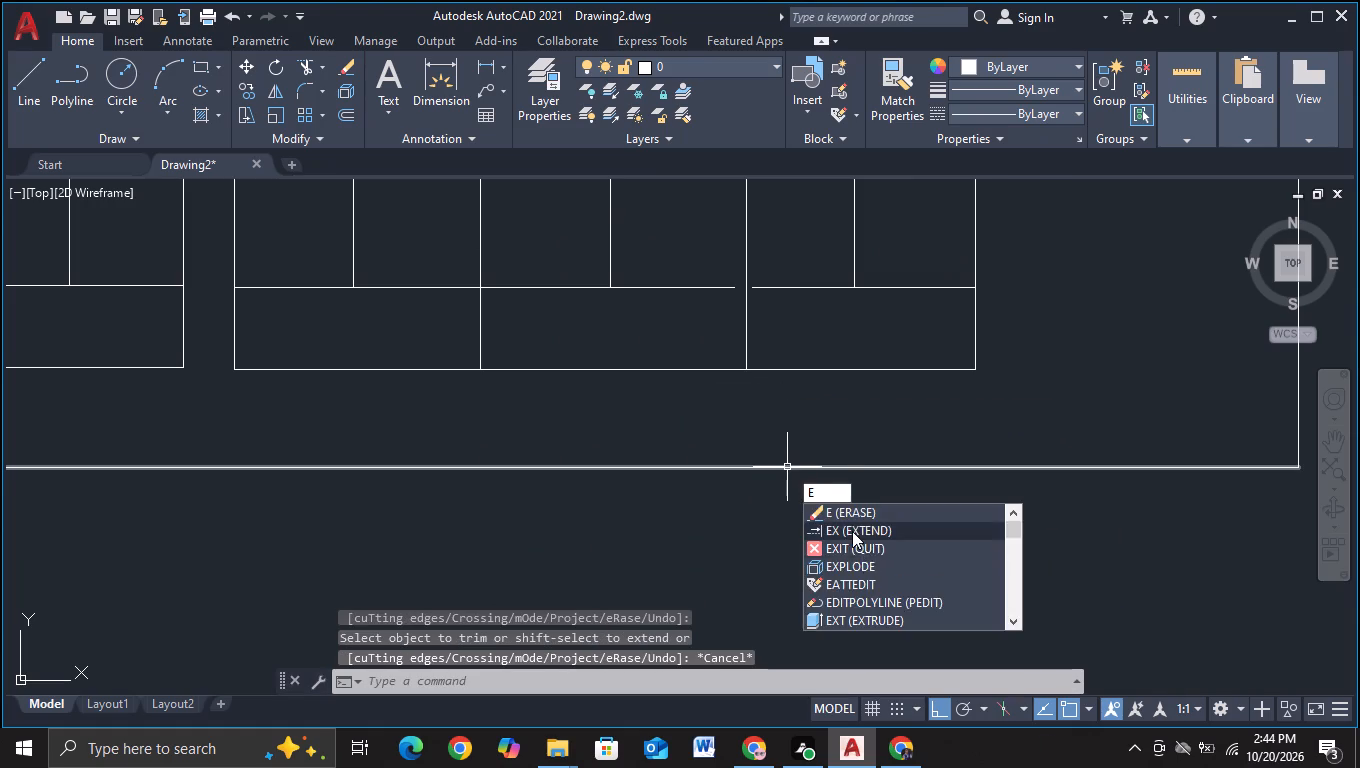
{"action": "left_click", "coordinate": [852, 531]}
{"action": "left_click", "coordinate": [730, 289]}
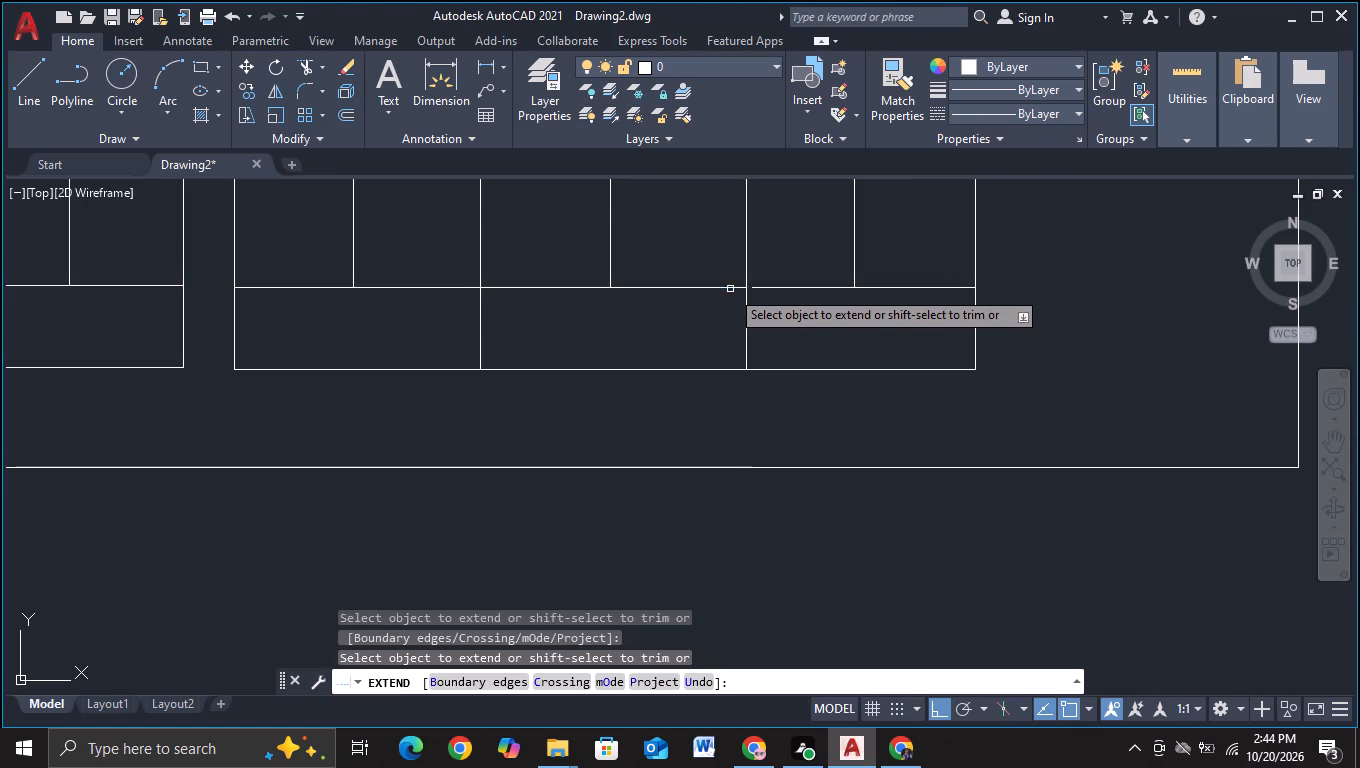
{"action": "left_click", "coordinate": [767, 291]}
{"action": "left_click", "coordinate": [770, 280]}
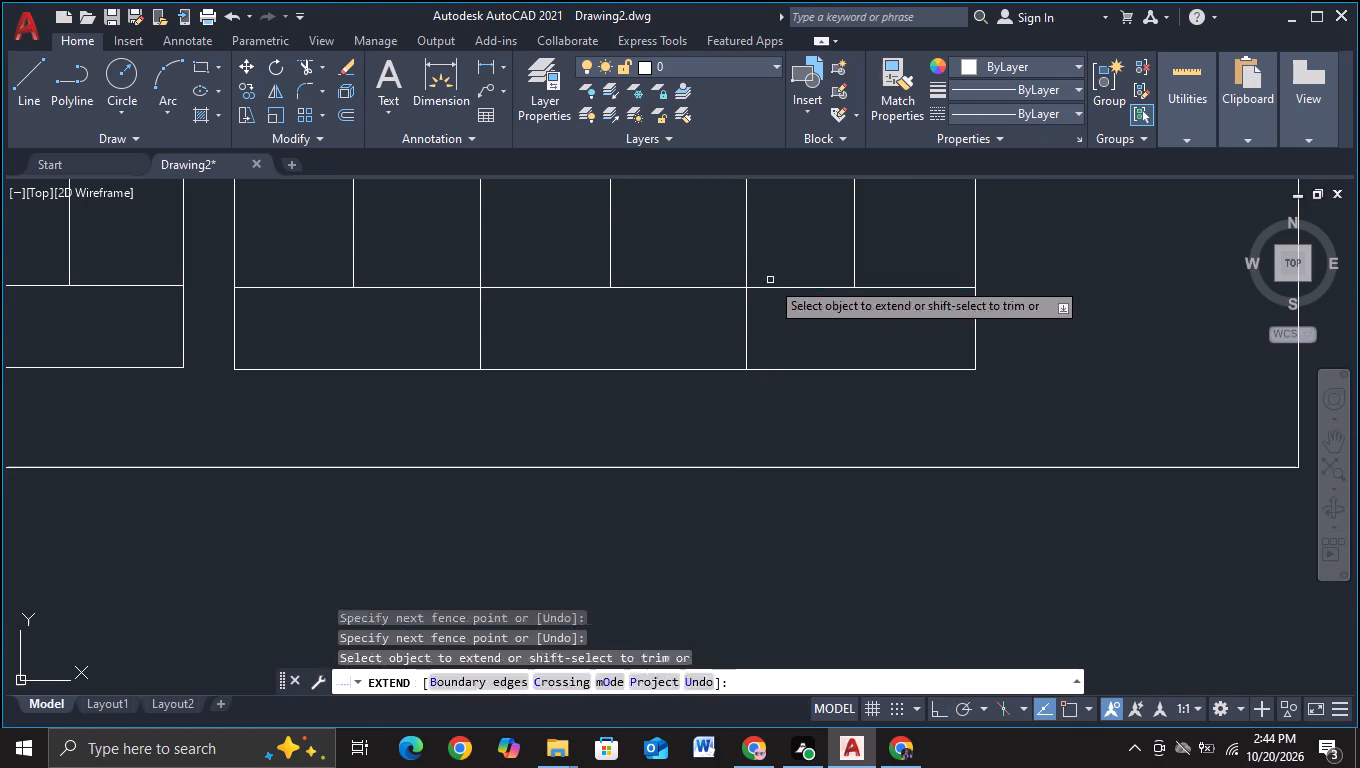
{"action": "scroll", "coordinate": [770, 280], "scroll_direction": "down", "scroll_amount": 1}
{"action": "middle_click_drag", "start_coordinate": [770, 280], "coordinate": [754, 523]}
{"action": "scroll", "coordinate": [705, 319], "scroll_direction": "up", "scroll_amount": 2}
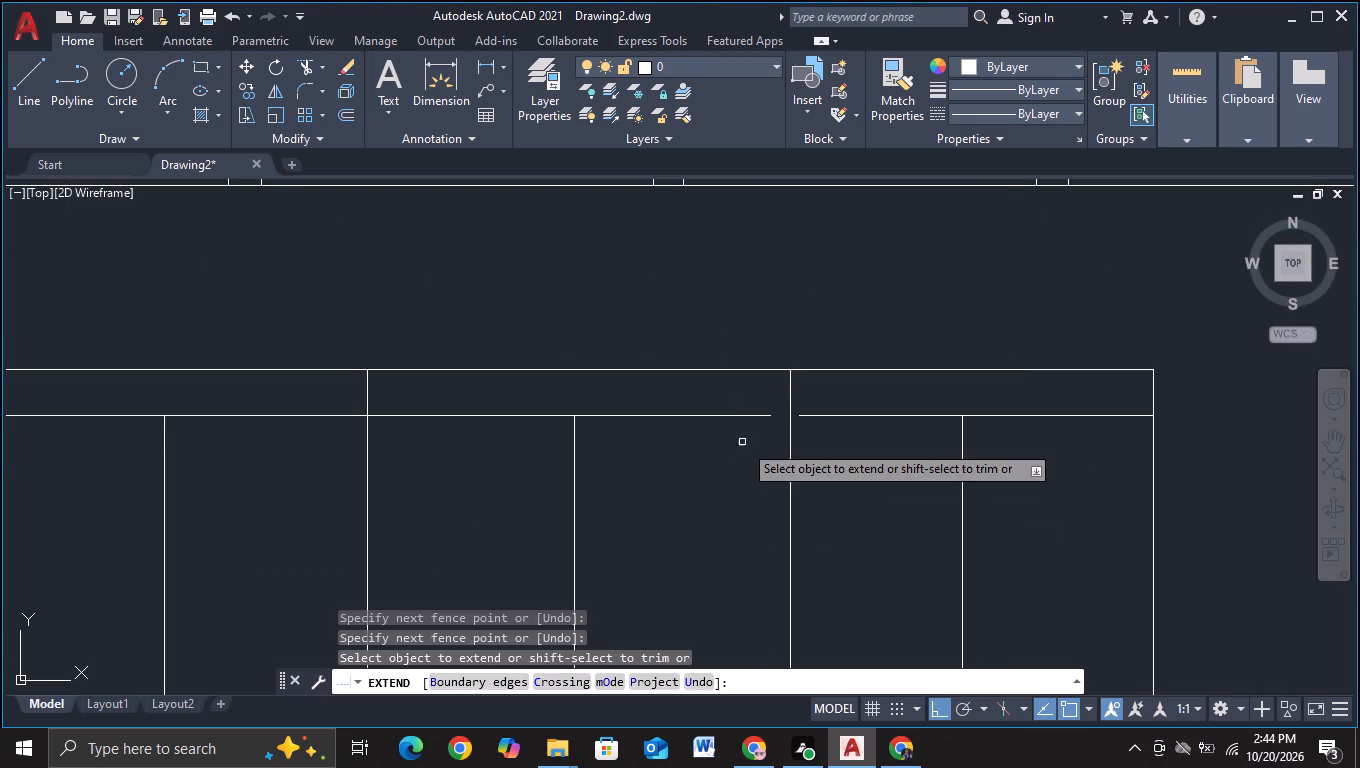
{"action": "left_click_drag", "start_coordinate": [744, 449], "coordinate": [745, 399]}
{"action": "left_click_drag", "start_coordinate": [824, 446], "coordinate": [827, 406]}
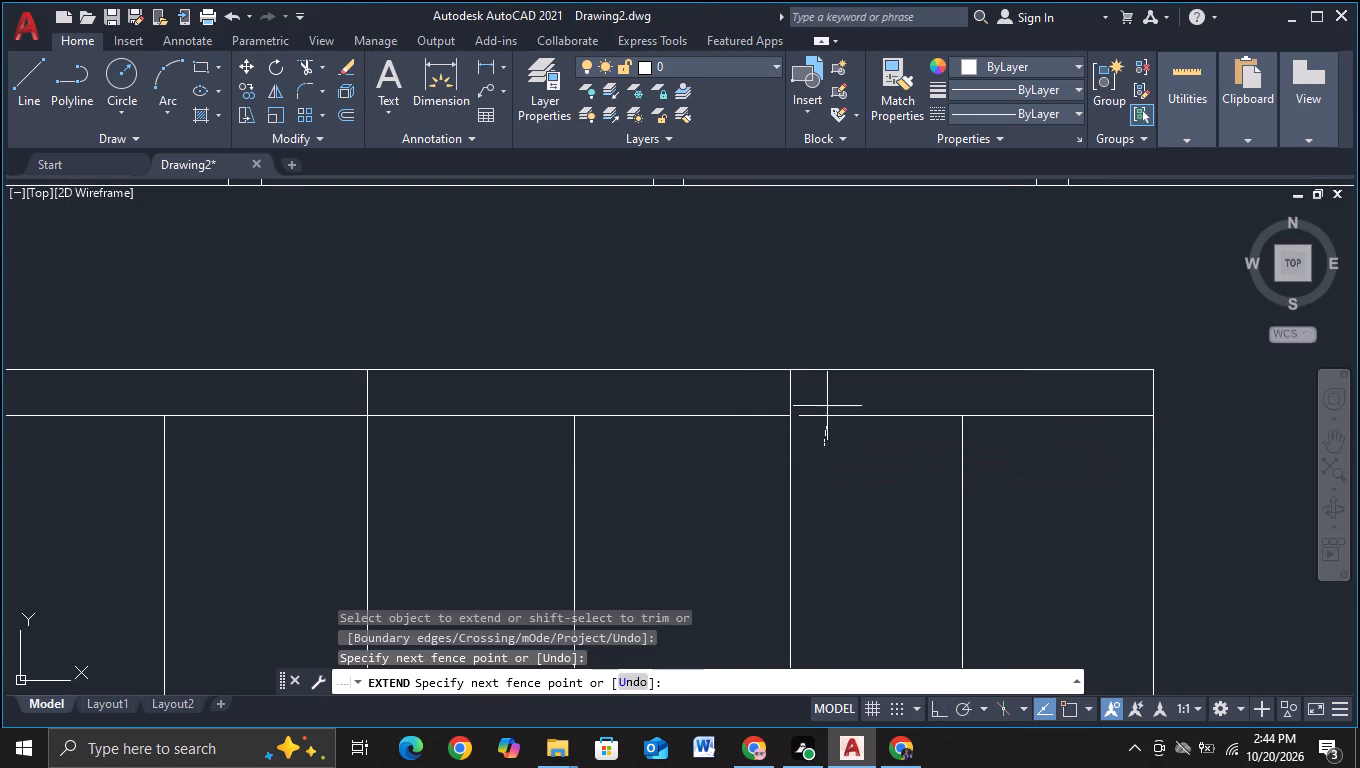
{"action": "left_click_drag", "start_coordinate": [827, 406], "coordinate": [828, 394]}
{"action": "scroll", "coordinate": [829, 393], "scroll_direction": "down", "scroll_amount": 2}
{"action": "key", "text": "Escape"}
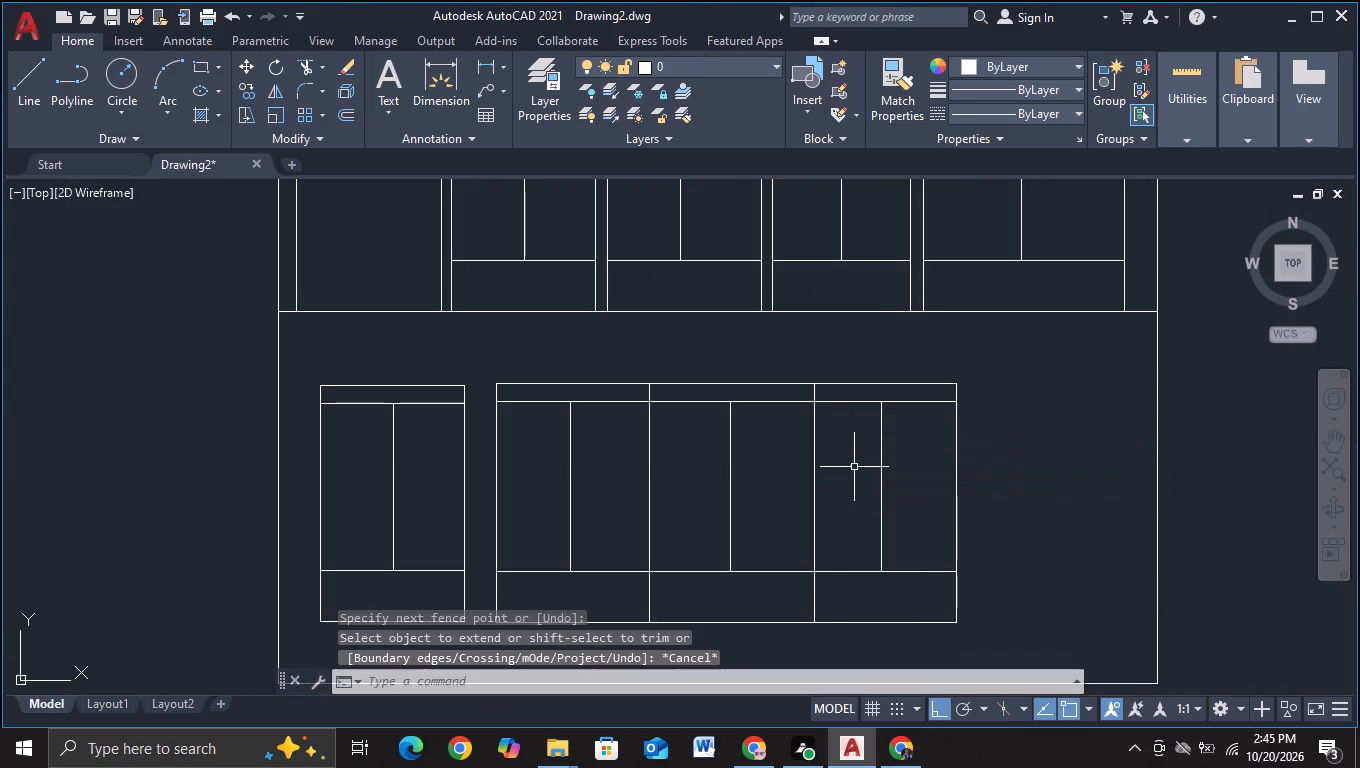
Draw a narrow column about 11.7 tall and 1 wide down from the building's bottom-left corner, its right side running up past the bottom edge.
{"action": "scroll", "coordinate": [853, 477], "scroll_direction": "down", "scroll_amount": 2}
{"action": "middle_click_drag", "start_coordinate": [875, 581], "coordinate": [874, 476]}
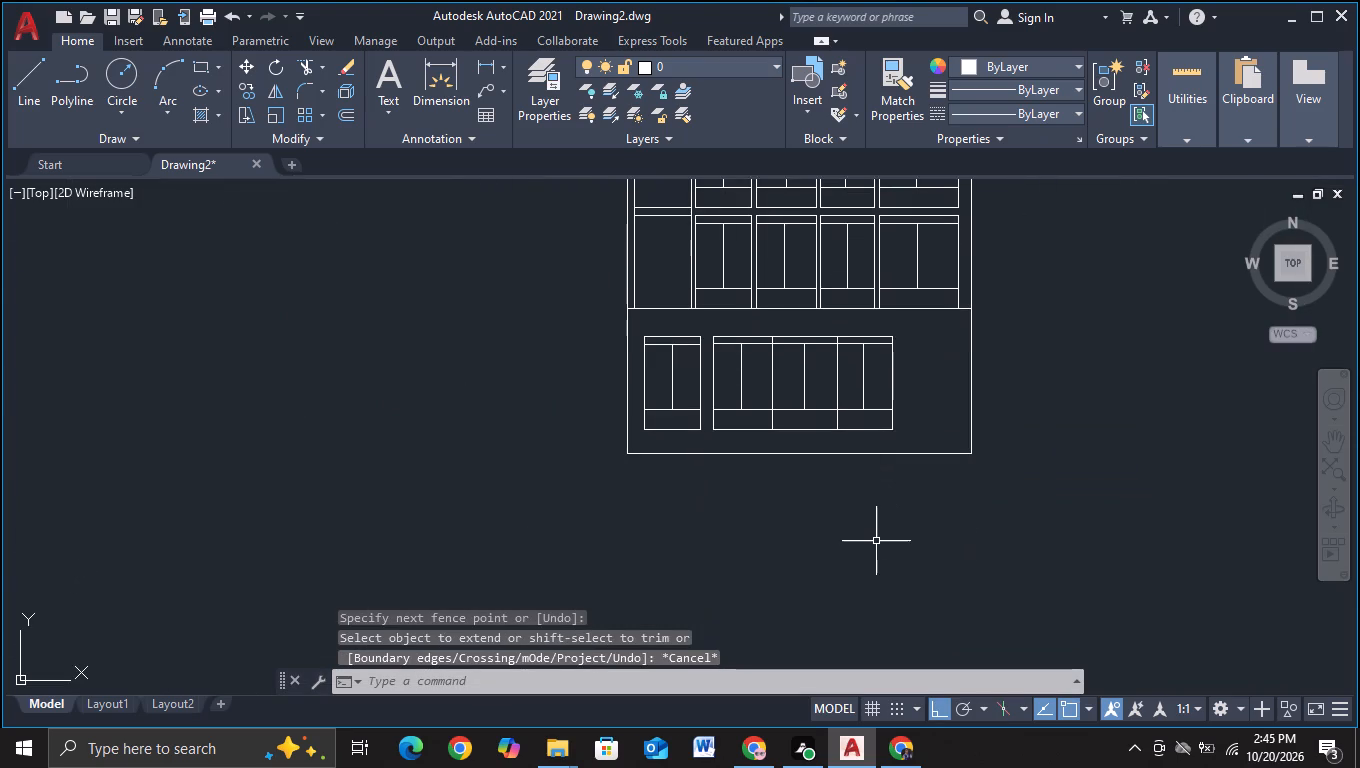
{"action": "scroll", "coordinate": [876, 541], "scroll_direction": "down", "scroll_amount": 1}
{"action": "middle_click_drag", "start_coordinate": [875, 552], "coordinate": [870, 549]}
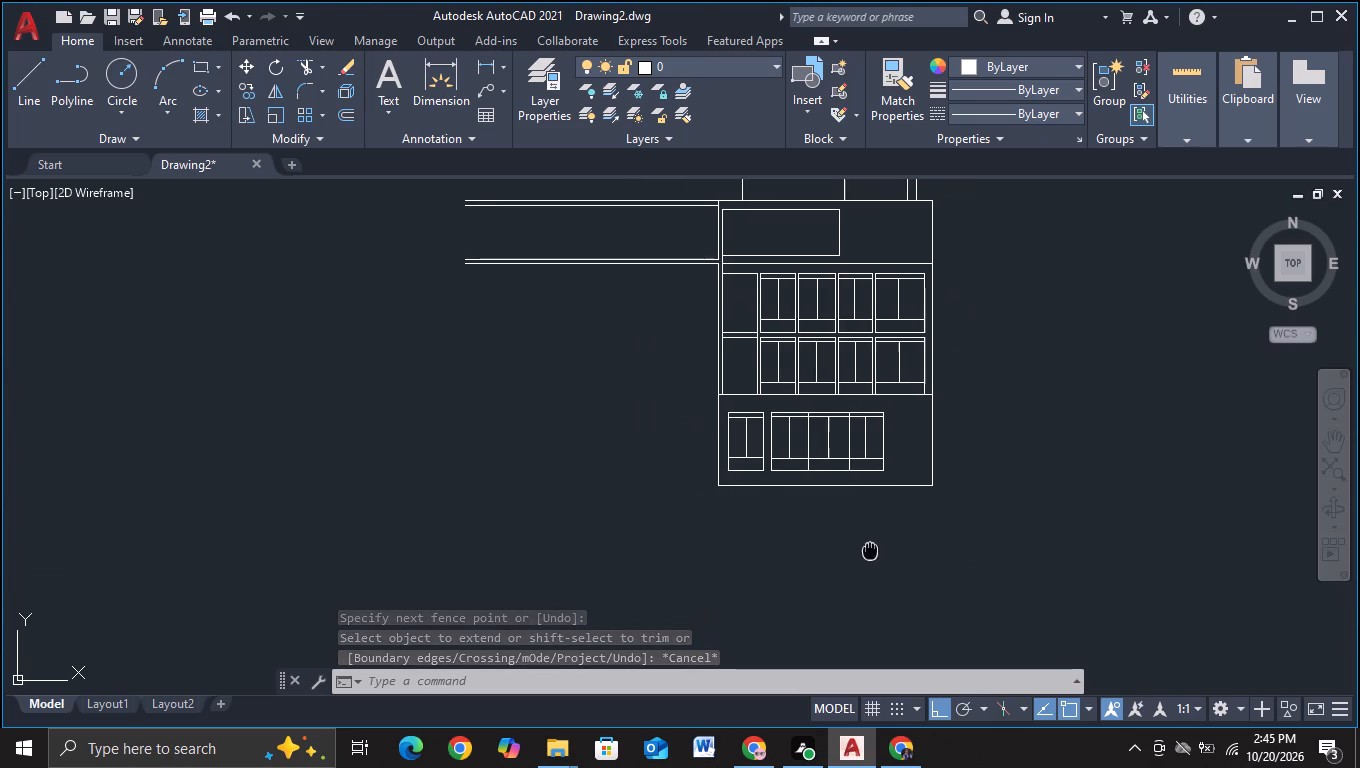
{"action": "middle_click_drag", "start_coordinate": [870, 549], "coordinate": [856, 600]}
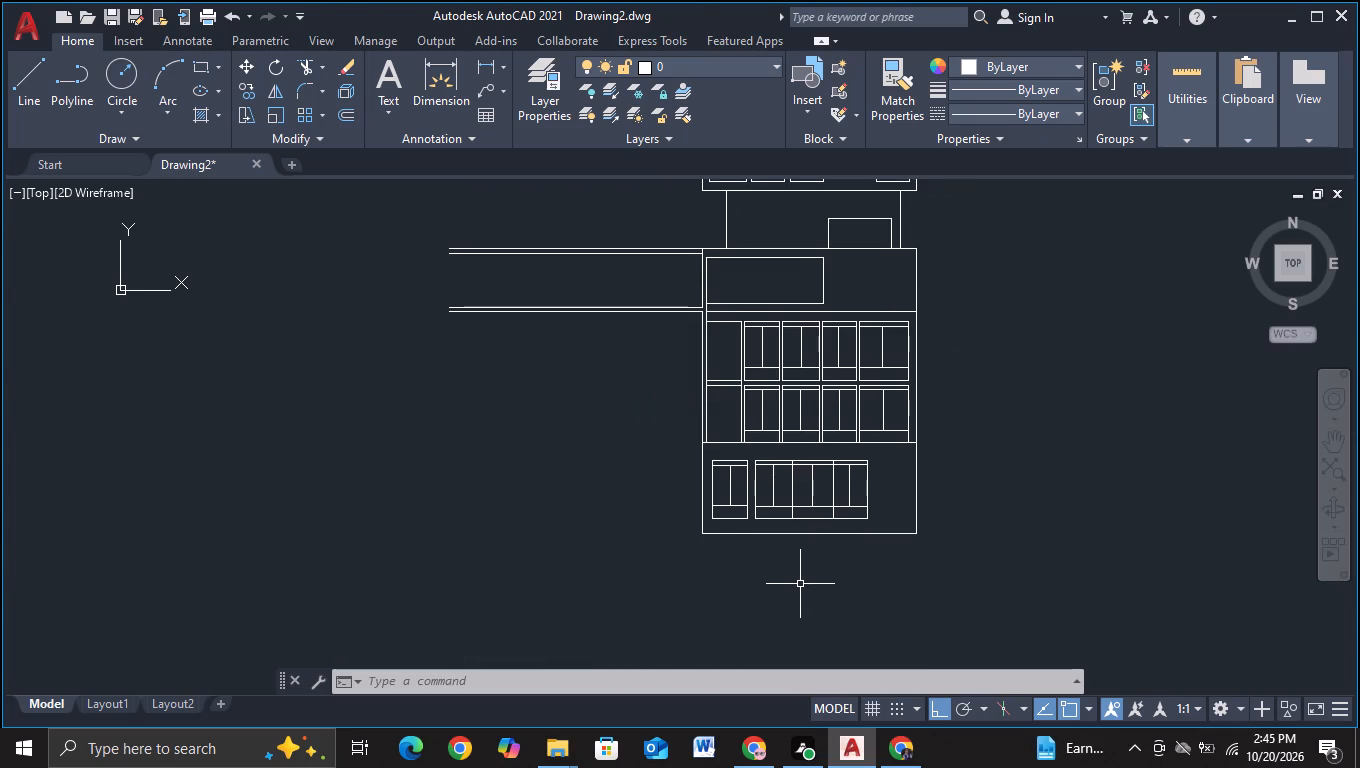
{"action": "middle_click_drag", "start_coordinate": [799, 584], "coordinate": [796, 523]}
{"action": "middle_click_drag", "start_coordinate": [780, 545], "coordinate": [771, 508]}
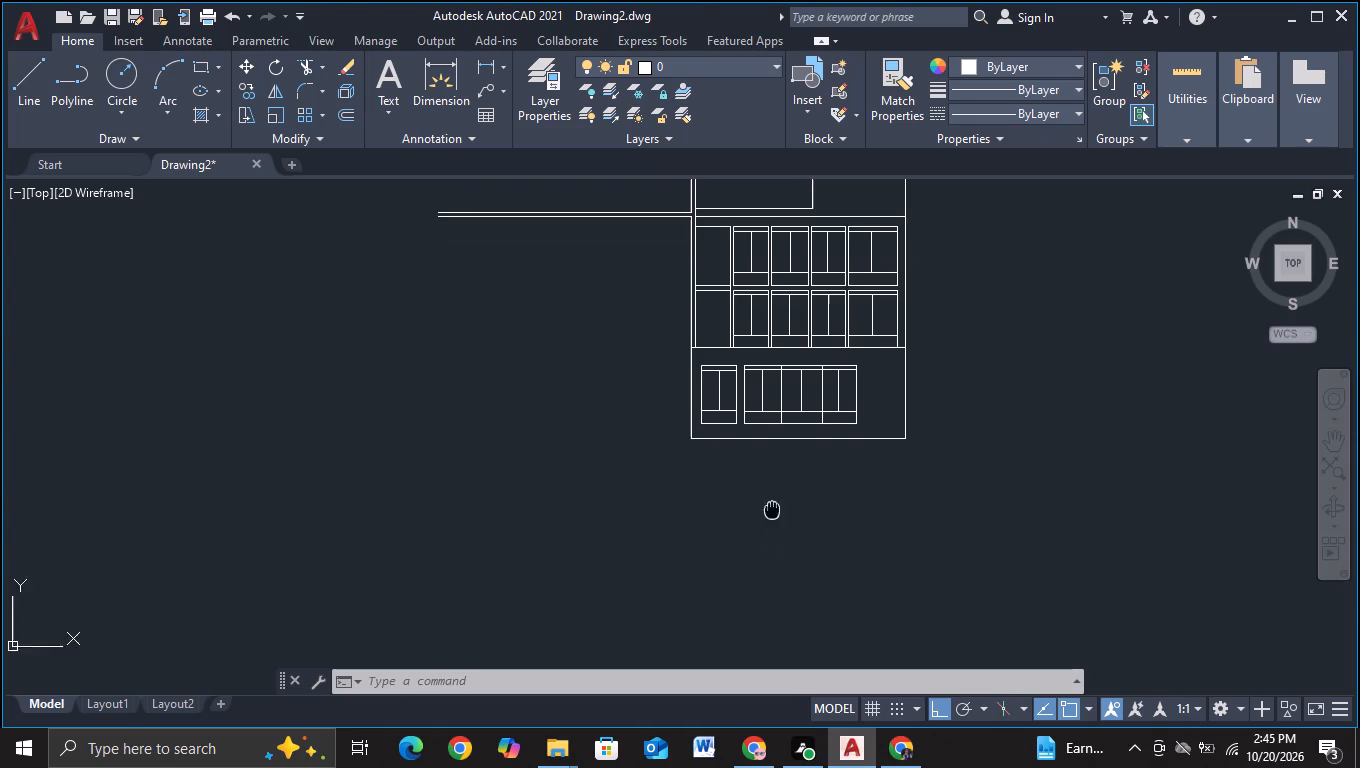
{"action": "middle_click_drag", "start_coordinate": [771, 508], "coordinate": [771, 507]}
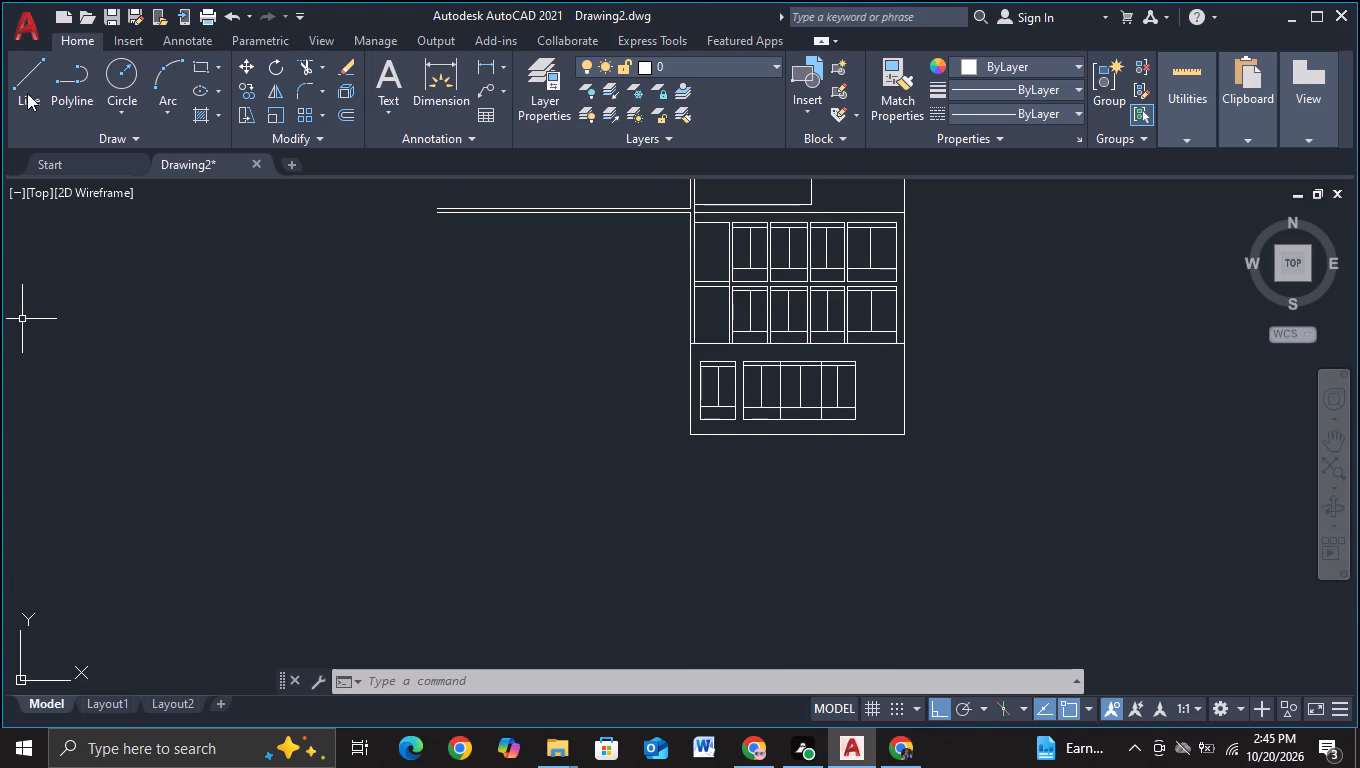
{"action": "left_click", "coordinate": [28, 96]}
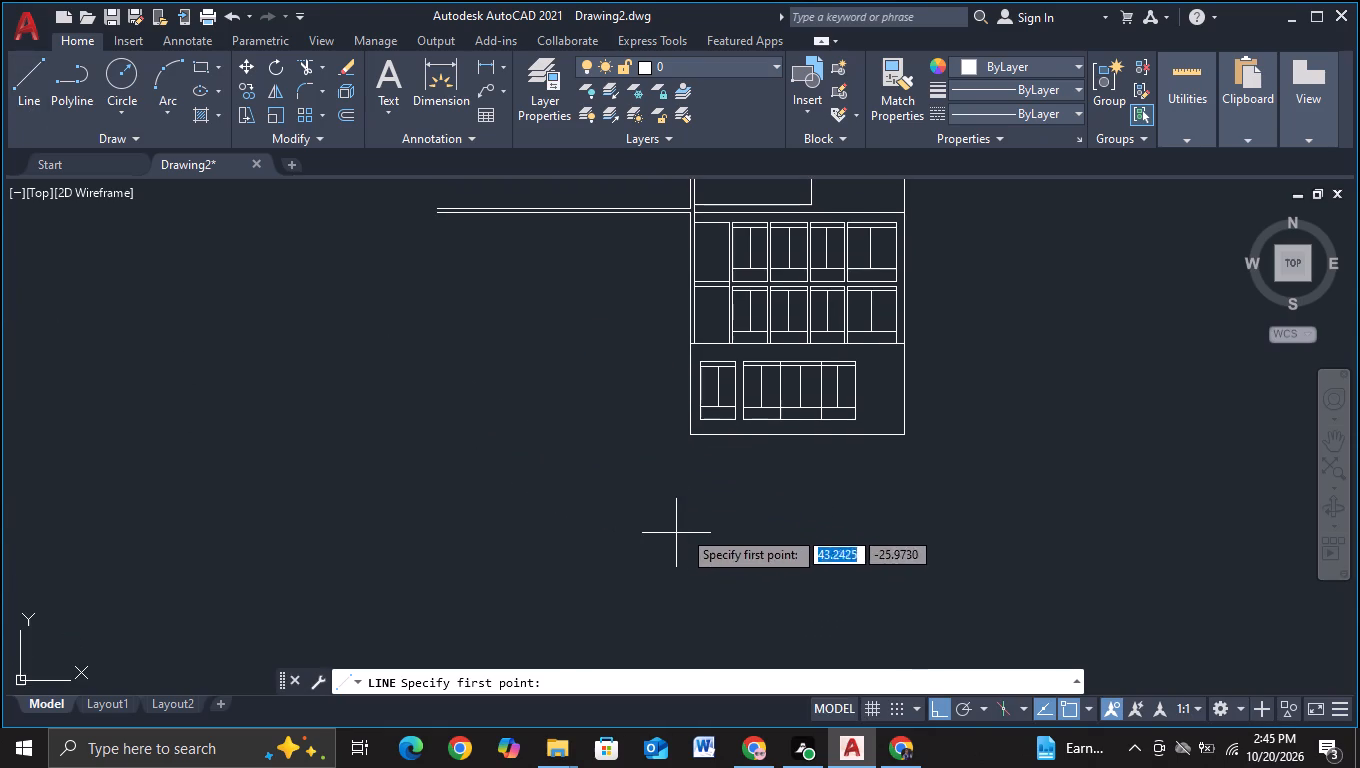
{"action": "left_click", "coordinate": [694, 440]}
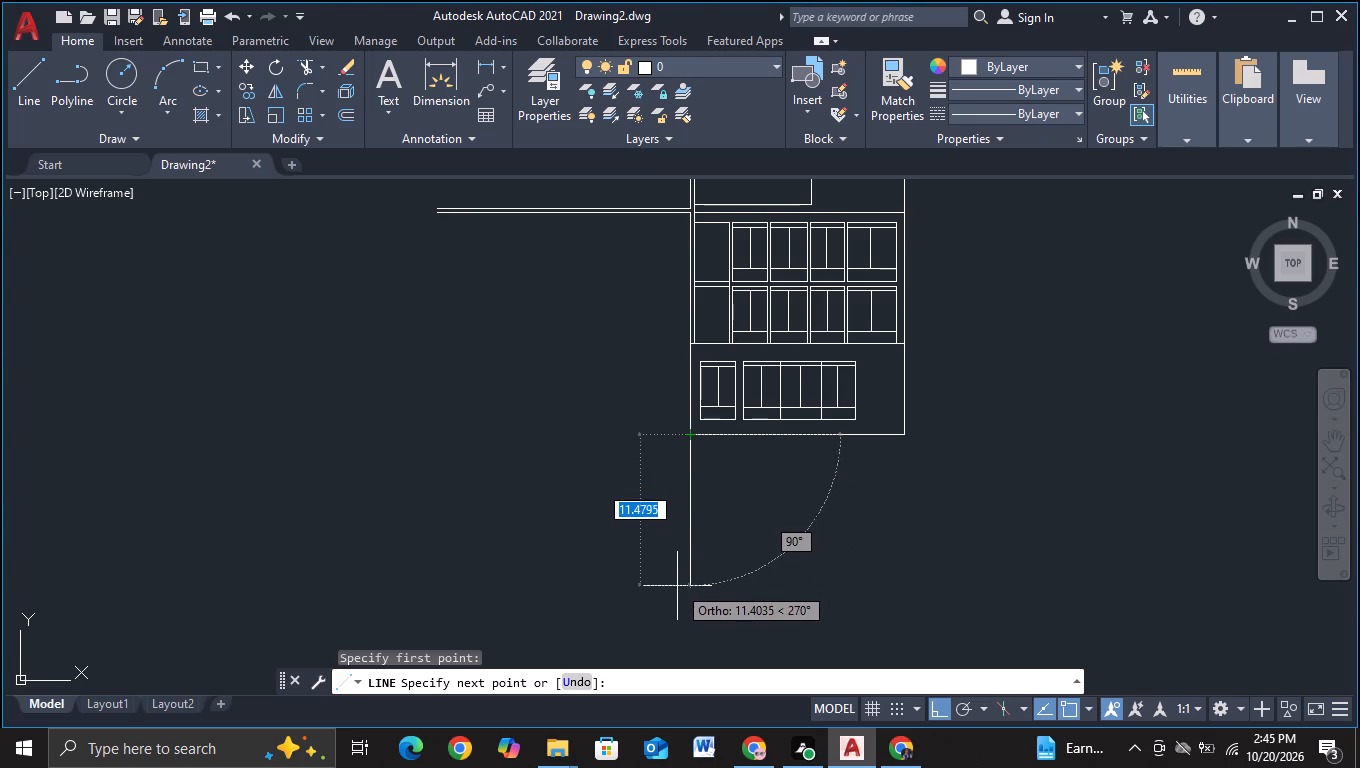
{"action": "left_click", "coordinate": [677, 589]}
{"action": "scroll", "coordinate": [712, 594], "scroll_direction": "up", "scroll_amount": 1}
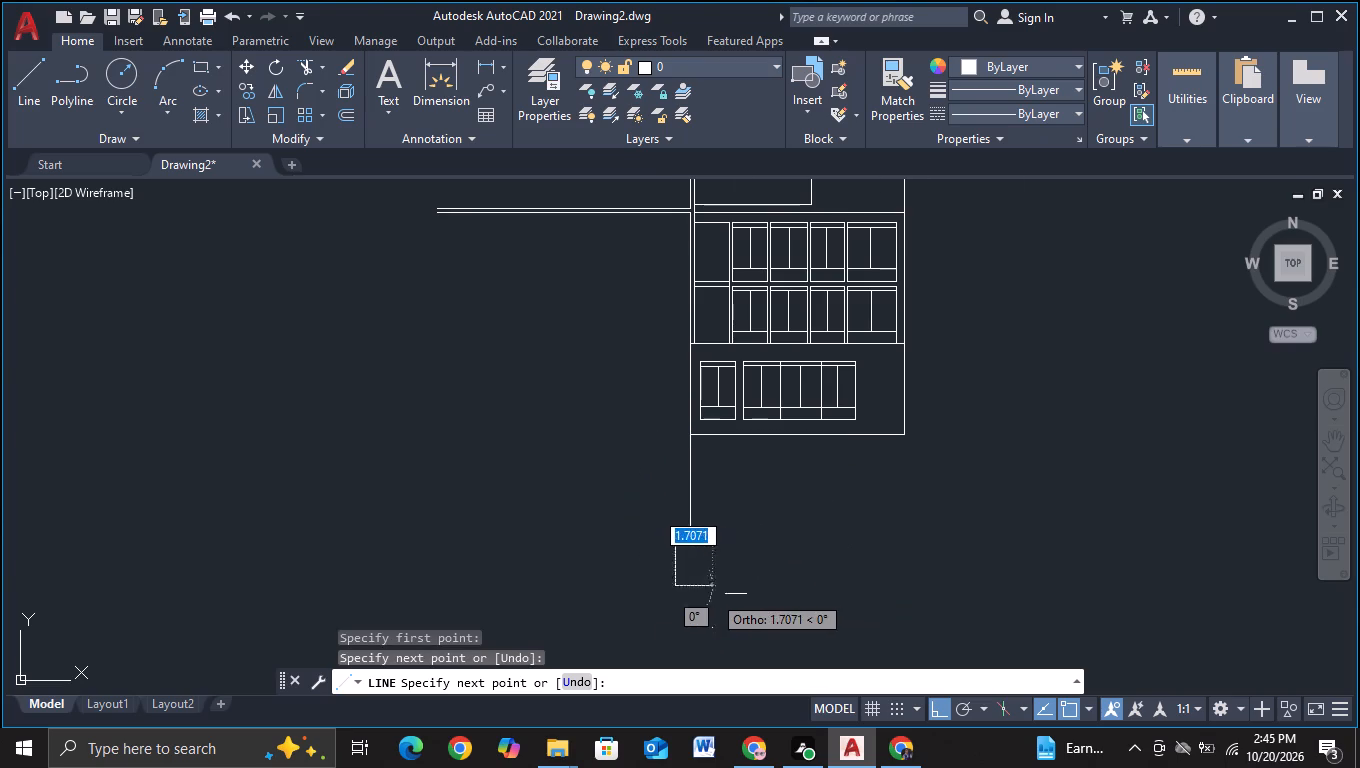
{"action": "scroll", "coordinate": [712, 594], "scroll_direction": "up", "scroll_amount": 1}
{"action": "left_click", "coordinate": [684, 593]}
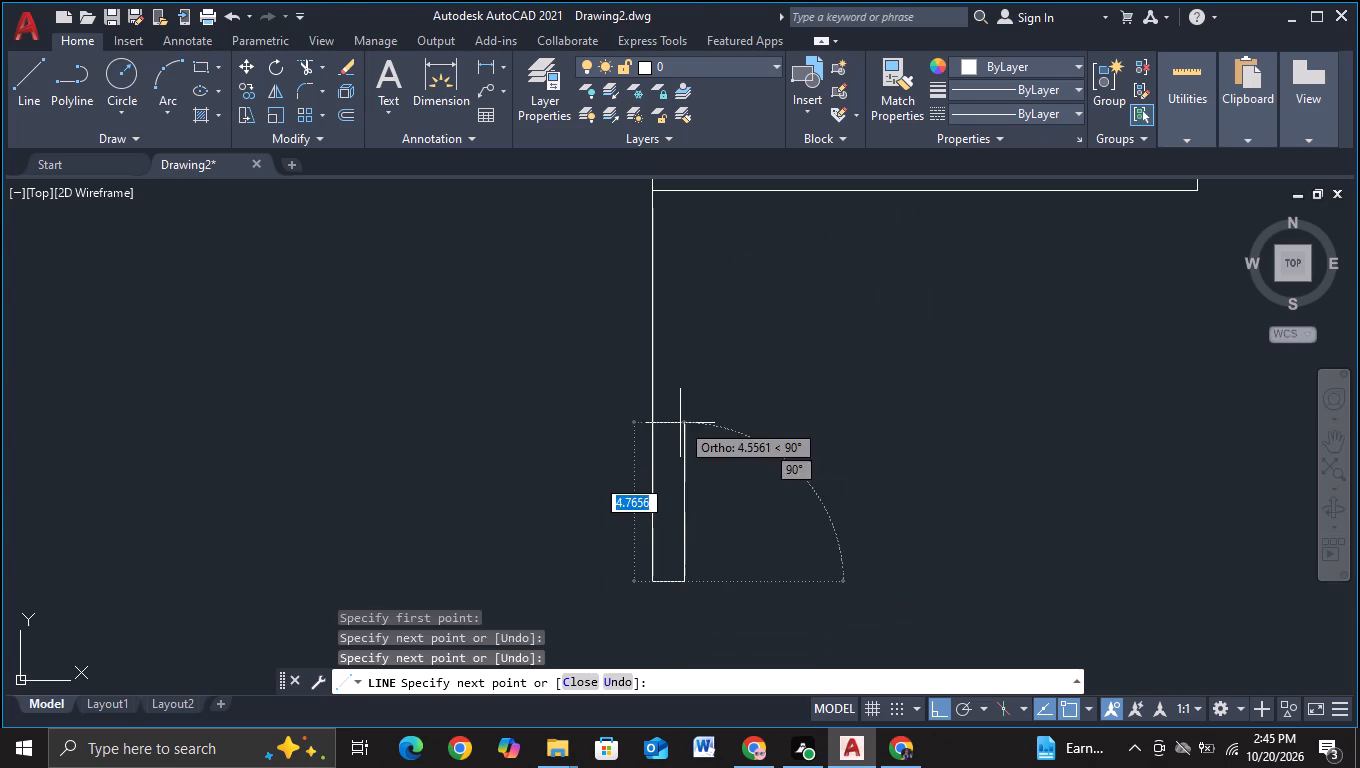
{"action": "middle_click_drag", "start_coordinate": [680, 422], "coordinate": [659, 621]}
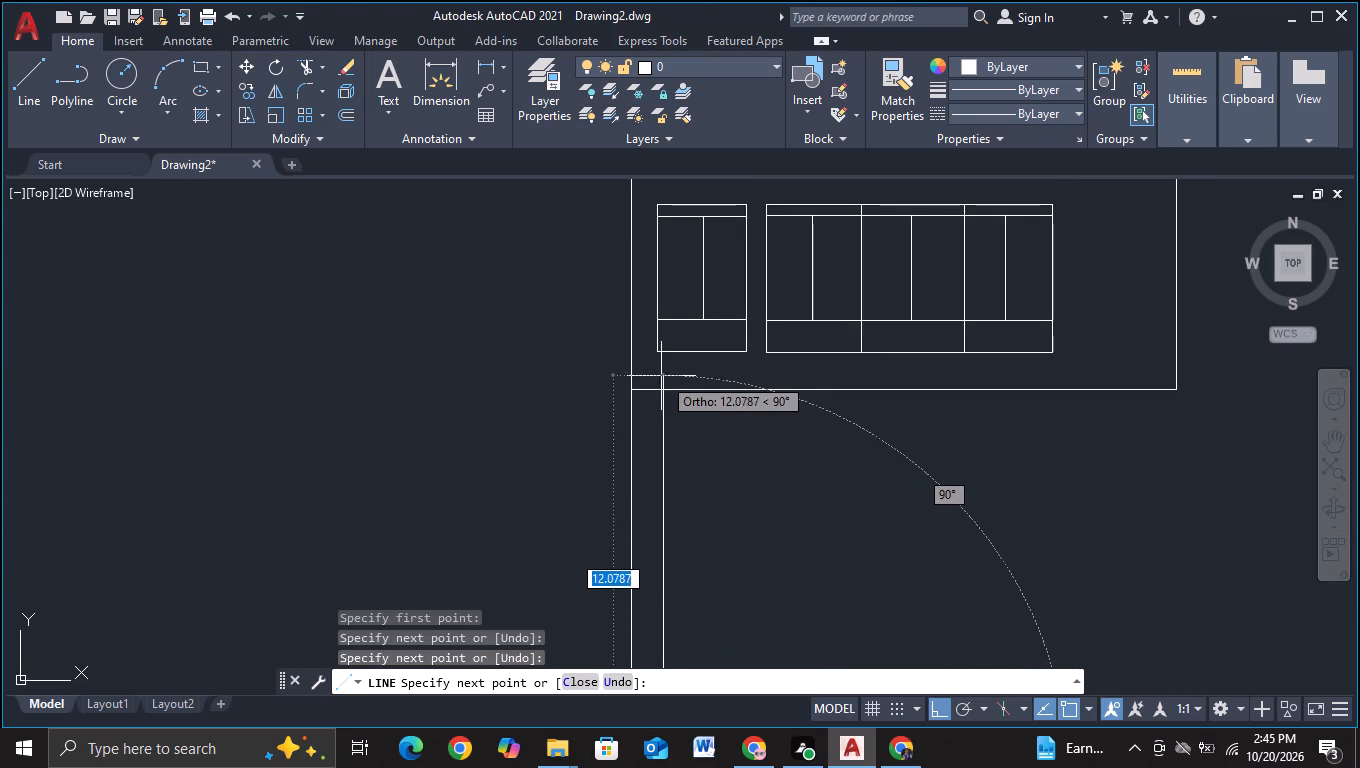
{"action": "scroll", "coordinate": [662, 376], "scroll_direction": "up", "scroll_amount": 1}
{"action": "left_click", "coordinate": [662, 376]}
{"action": "key", "text": "Escape"}
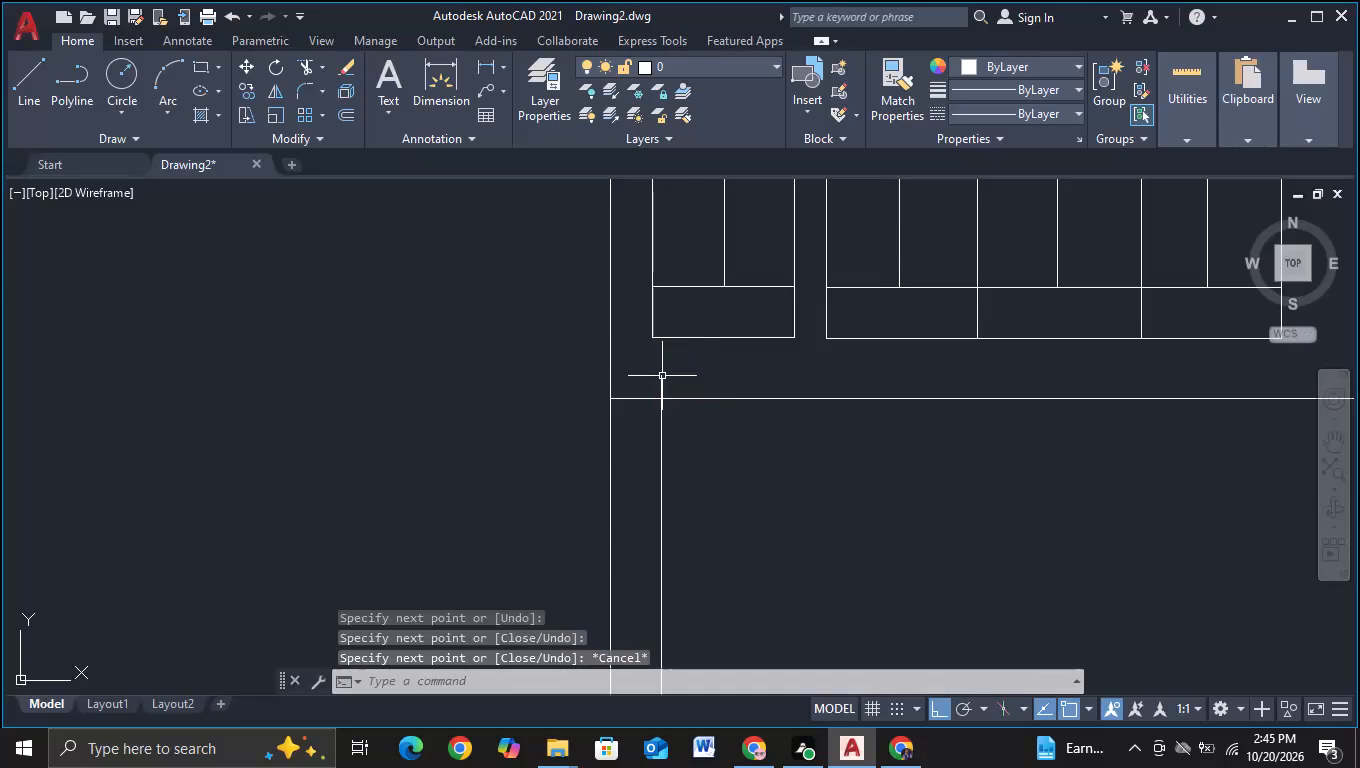
Trim the end of the column's right side that overshoots the building's bottom edge.
{"action": "left_click", "coordinate": [303, 59]}
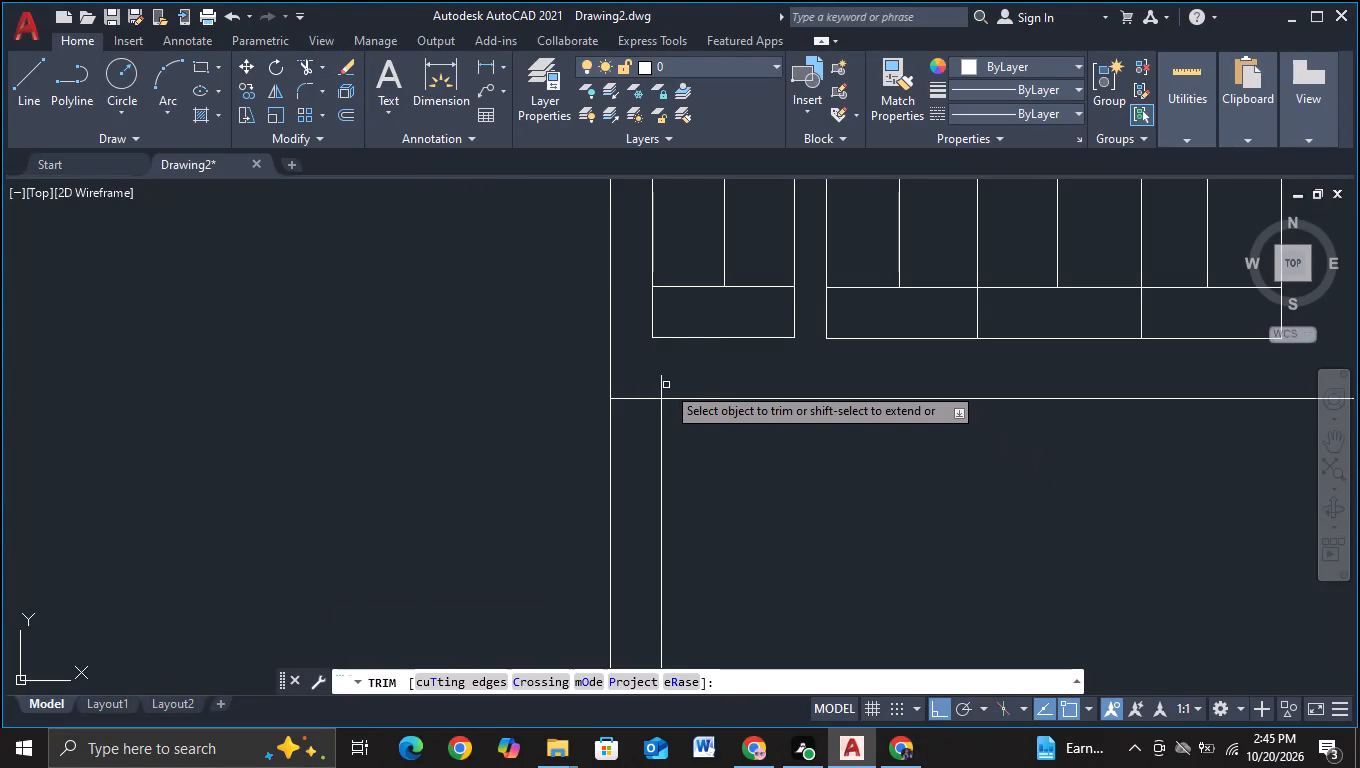
{"action": "left_click", "coordinate": [661, 383]}
{"action": "scroll", "coordinate": [740, 471], "scroll_direction": "down", "scroll_amount": 3}
{"action": "key", "text": "Escape"}
Draw horizontal ground lines outward from both bottom corners of the column, reaching well beyond the building on each side.
{"action": "middle_click_drag", "start_coordinate": [781, 524], "coordinate": [754, 417]}
{"action": "scroll", "coordinate": [264, 366], "scroll_direction": "down", "scroll_amount": 3}
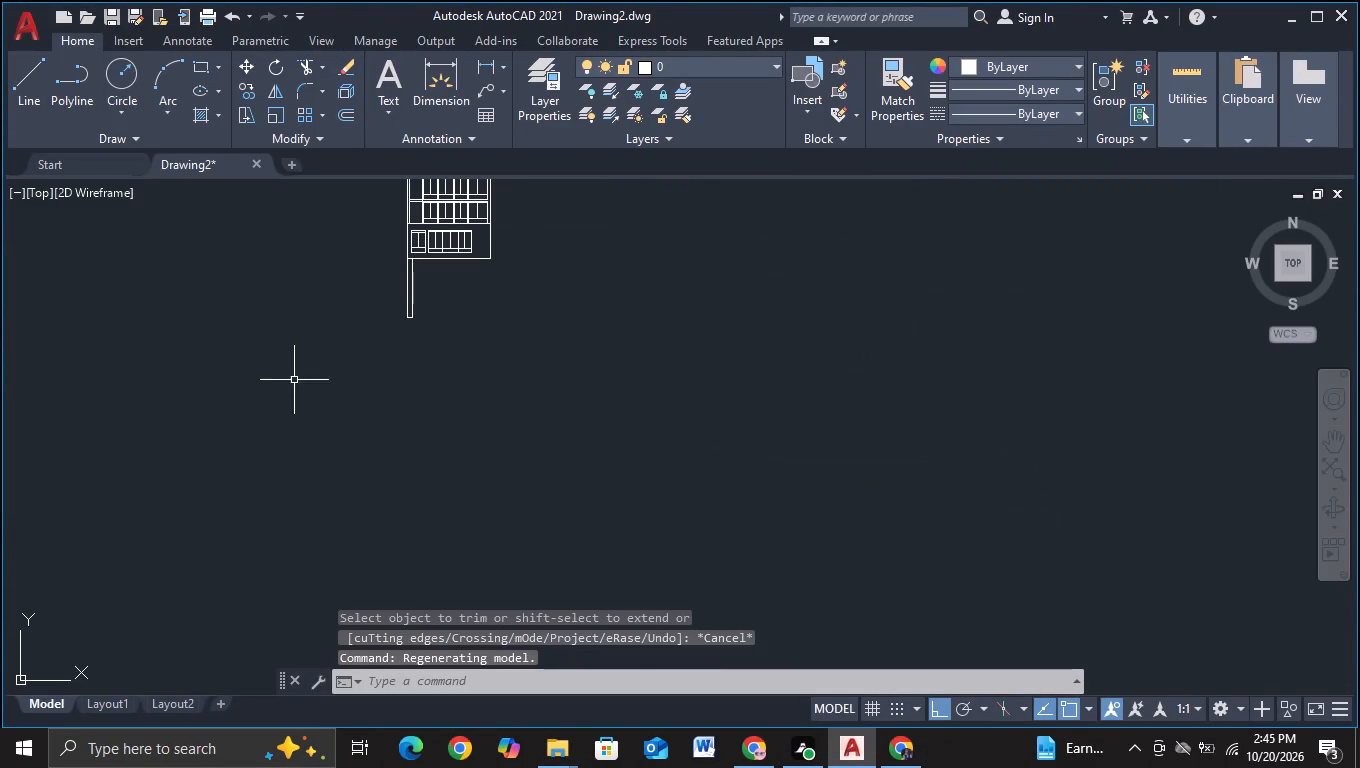
{"action": "left_click", "coordinate": [24, 82]}
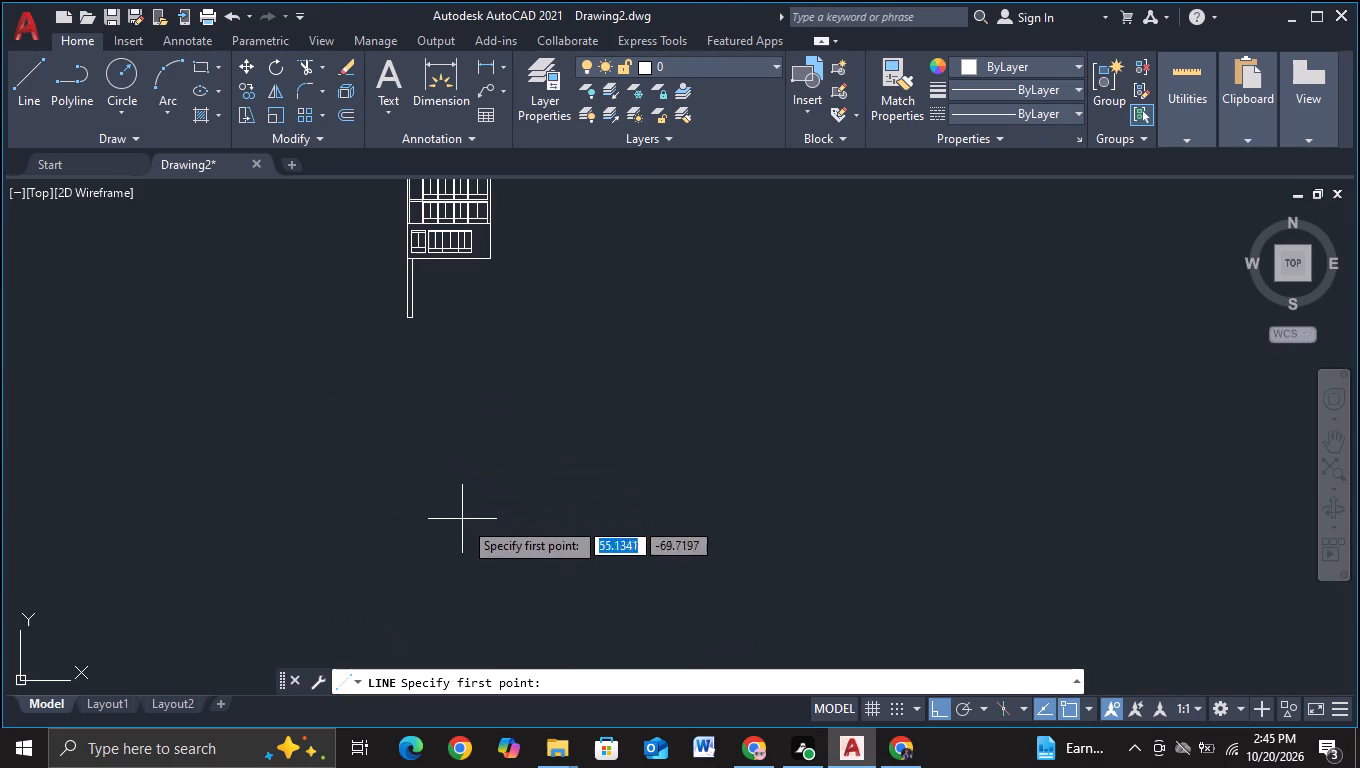
{"action": "middle_click_drag", "start_coordinate": [480, 547], "coordinate": [493, 656]}
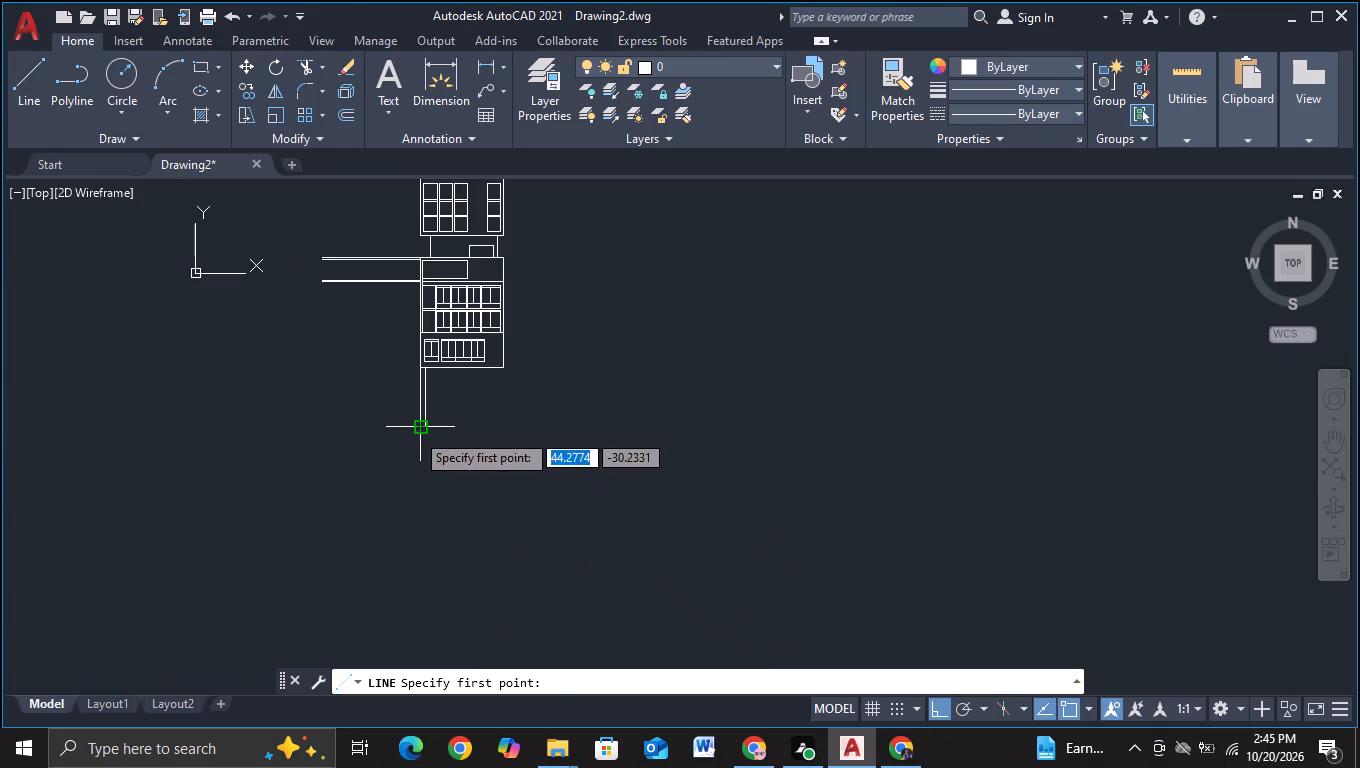
{"action": "left_click", "coordinate": [415, 432]}
{"action": "left_click", "coordinate": [268, 429]}
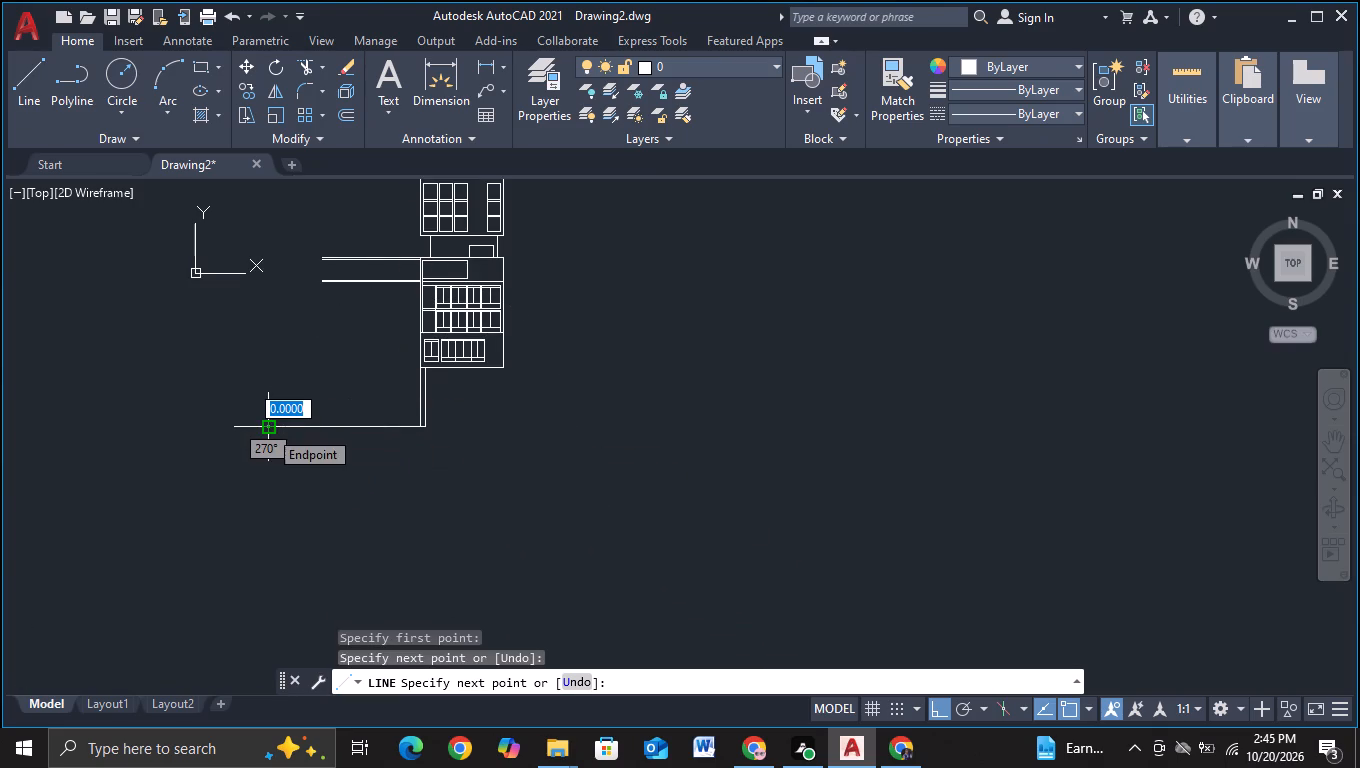
{"action": "key", "text": "Escape"}
{"action": "left_click", "coordinate": [11, 106]}
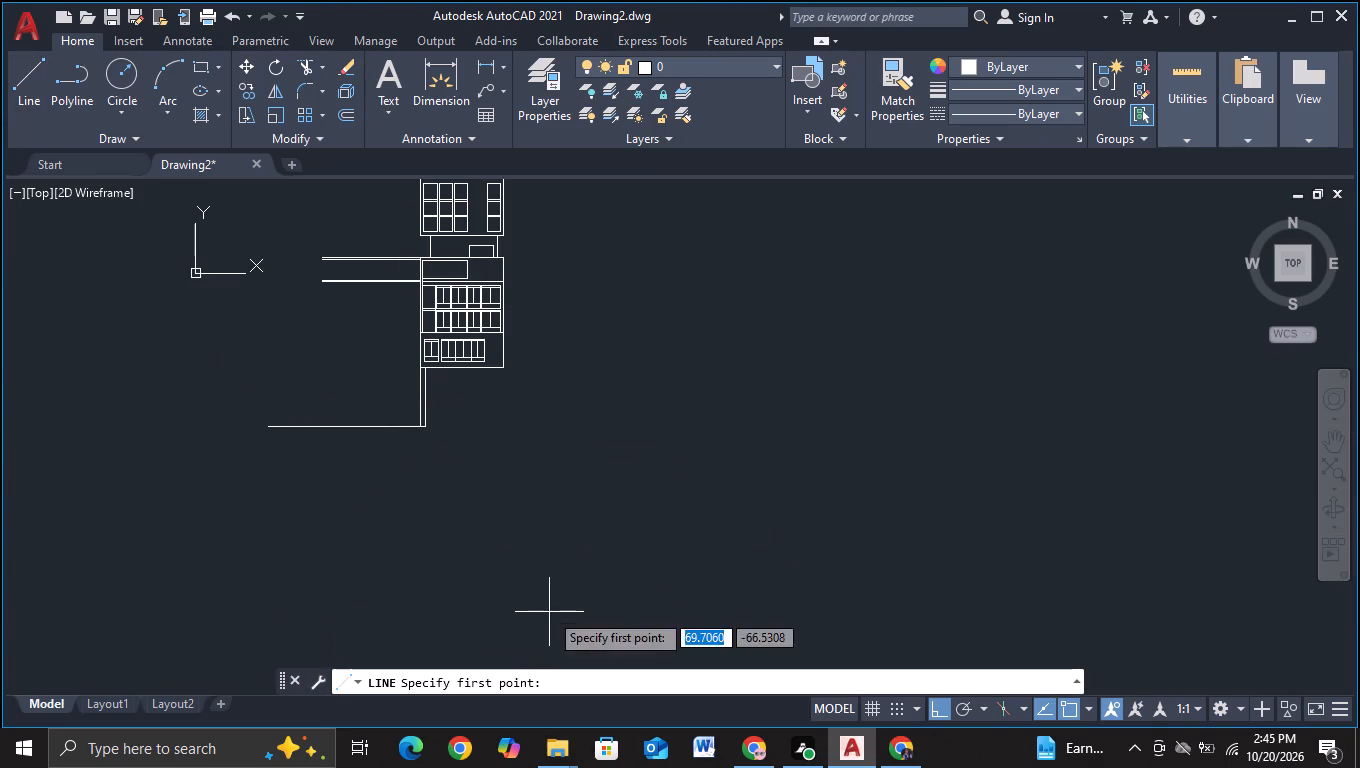
{"action": "left_click", "coordinate": [428, 436]}
{"action": "left_click", "coordinate": [663, 442]}
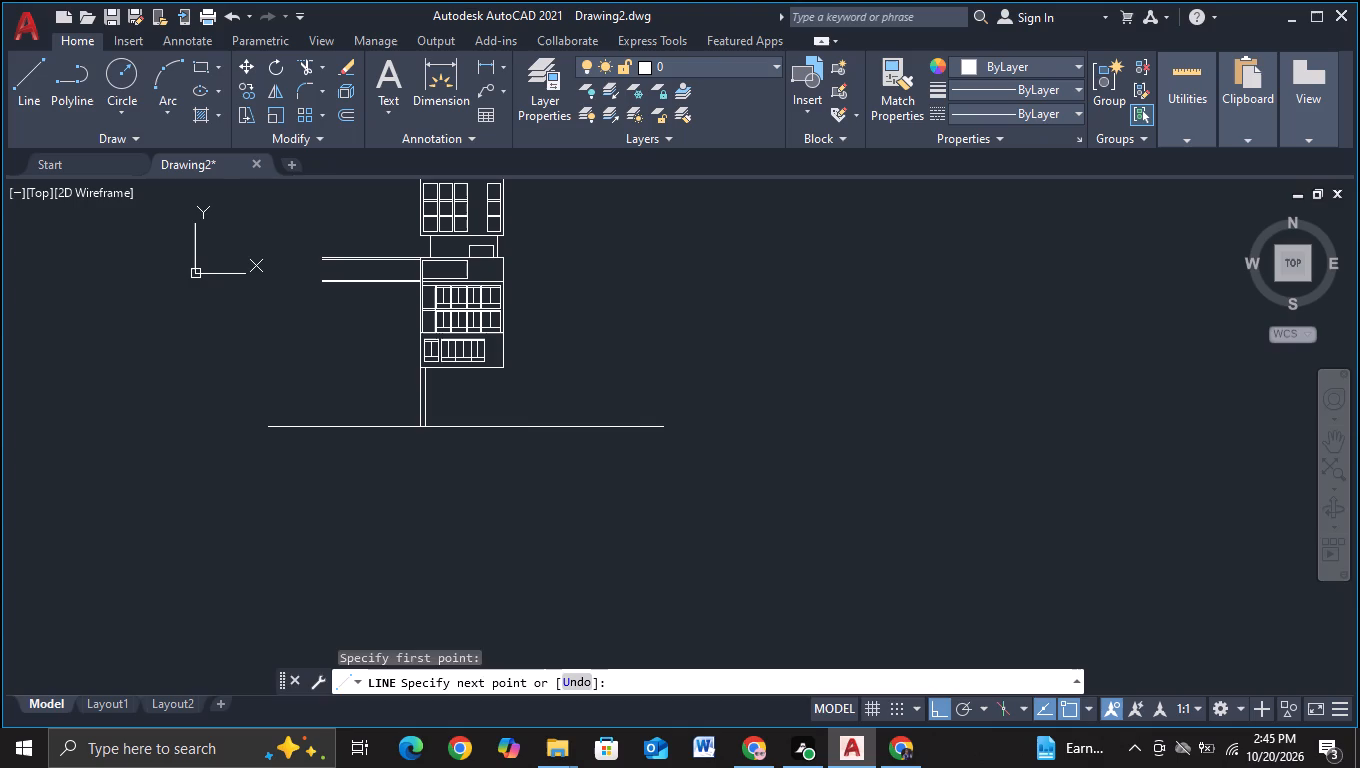
{"action": "key", "text": "Escape"}
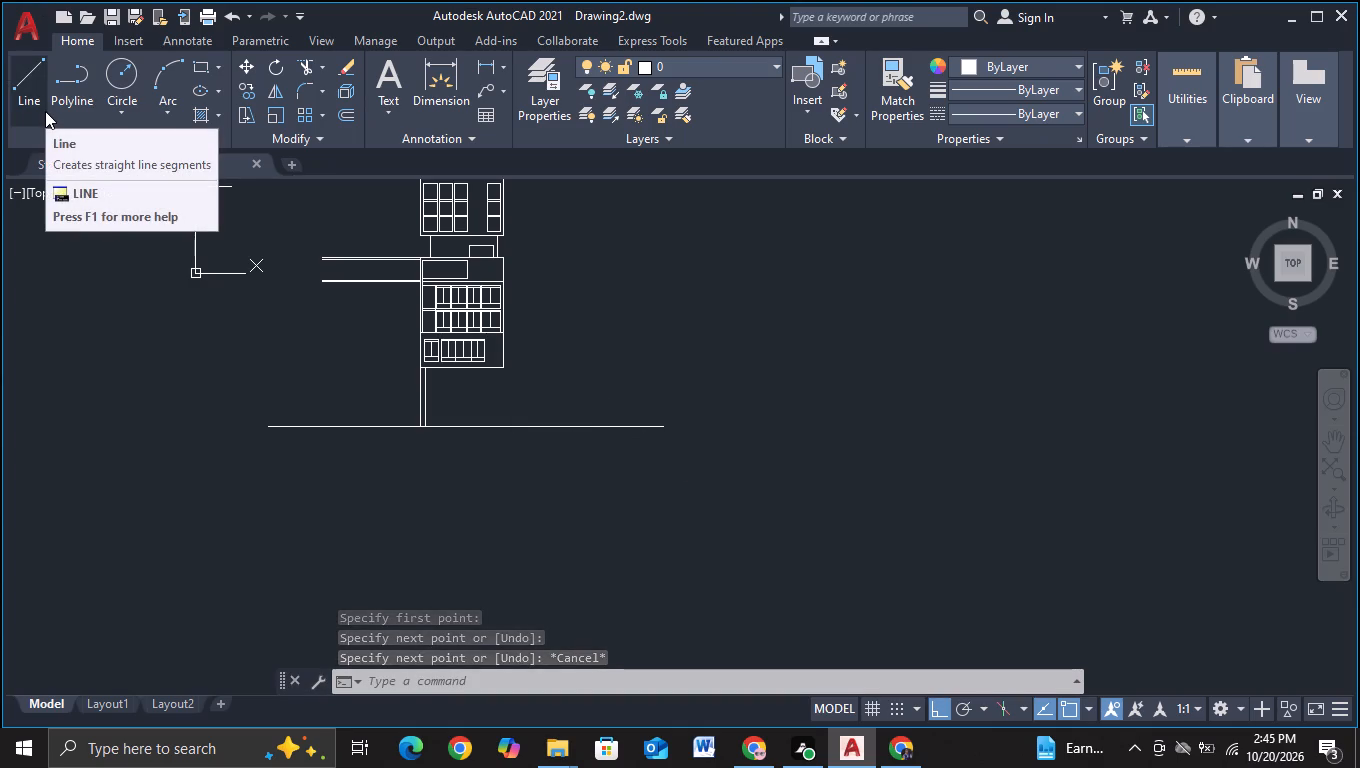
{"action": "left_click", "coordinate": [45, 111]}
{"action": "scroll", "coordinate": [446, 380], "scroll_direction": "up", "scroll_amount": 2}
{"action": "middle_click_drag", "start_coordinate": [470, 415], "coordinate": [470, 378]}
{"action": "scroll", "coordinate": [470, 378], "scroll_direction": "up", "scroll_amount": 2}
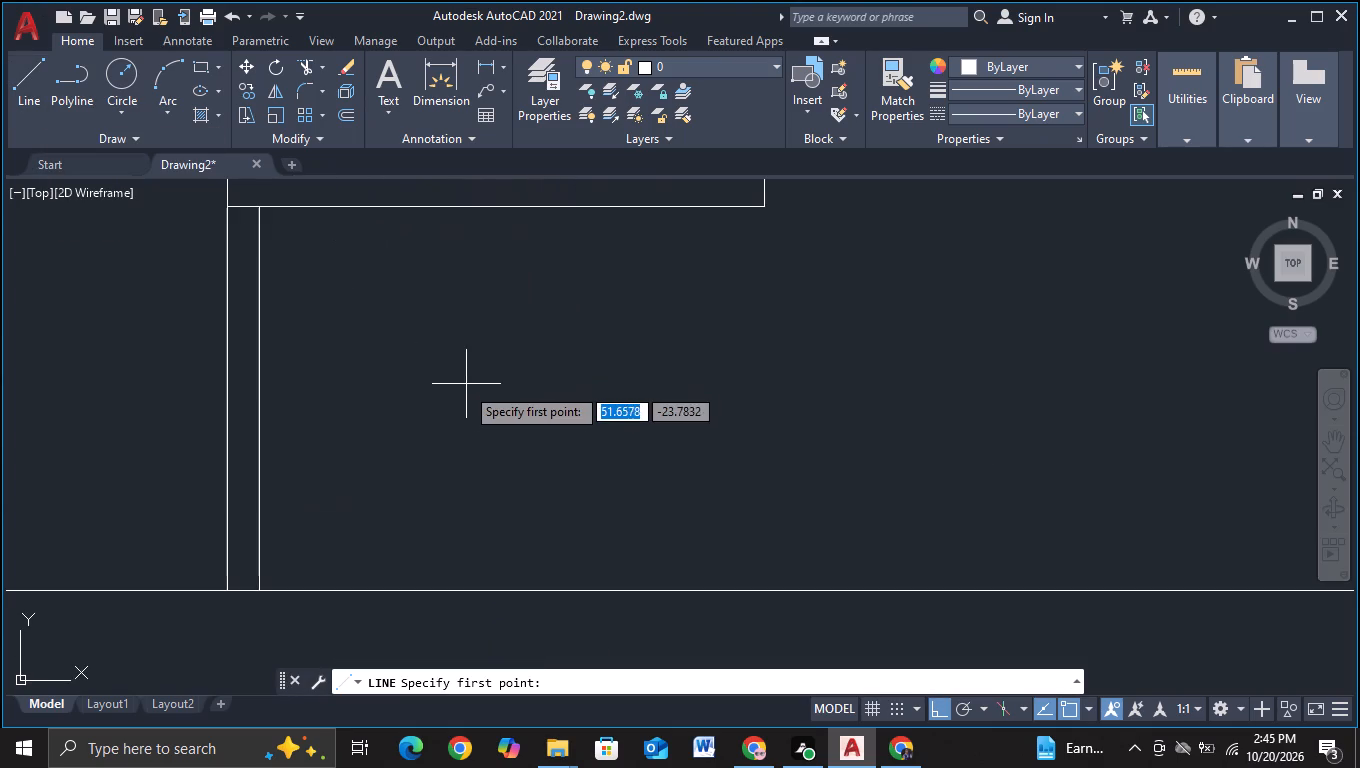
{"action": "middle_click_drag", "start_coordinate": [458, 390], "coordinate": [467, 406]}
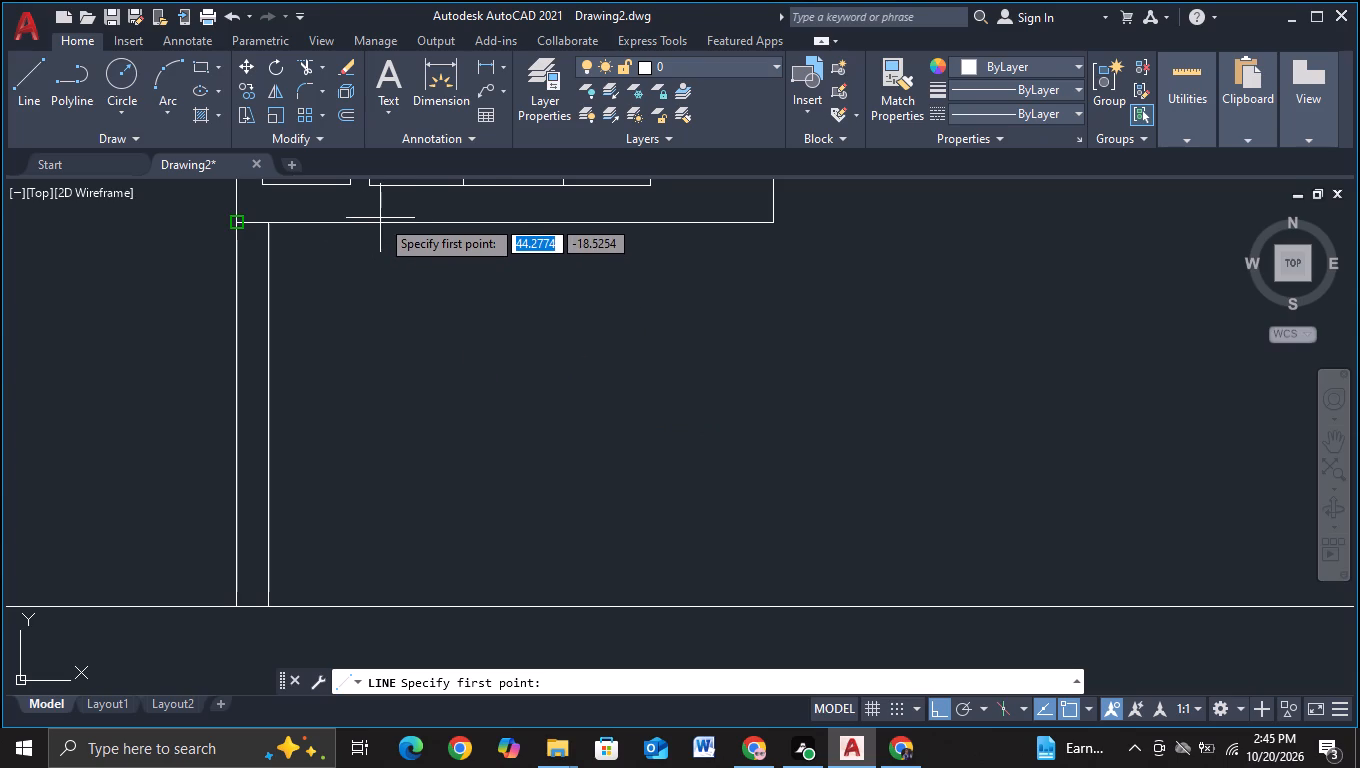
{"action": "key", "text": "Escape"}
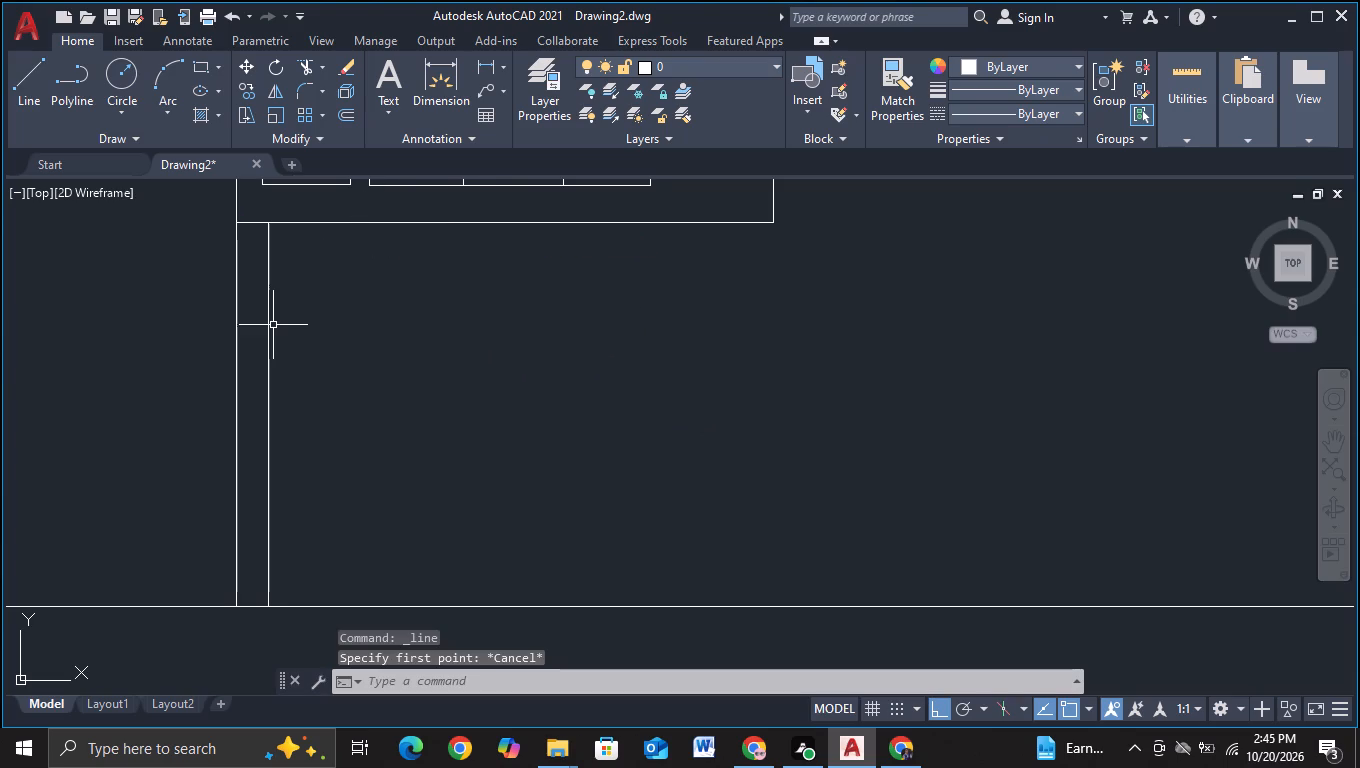
Copy the column's right vertical line about 4 units to the right, between the building's bottom edge and the ground line.
{"action": "left_click", "coordinate": [269, 329]}
{"action": "key", "text": "c"}
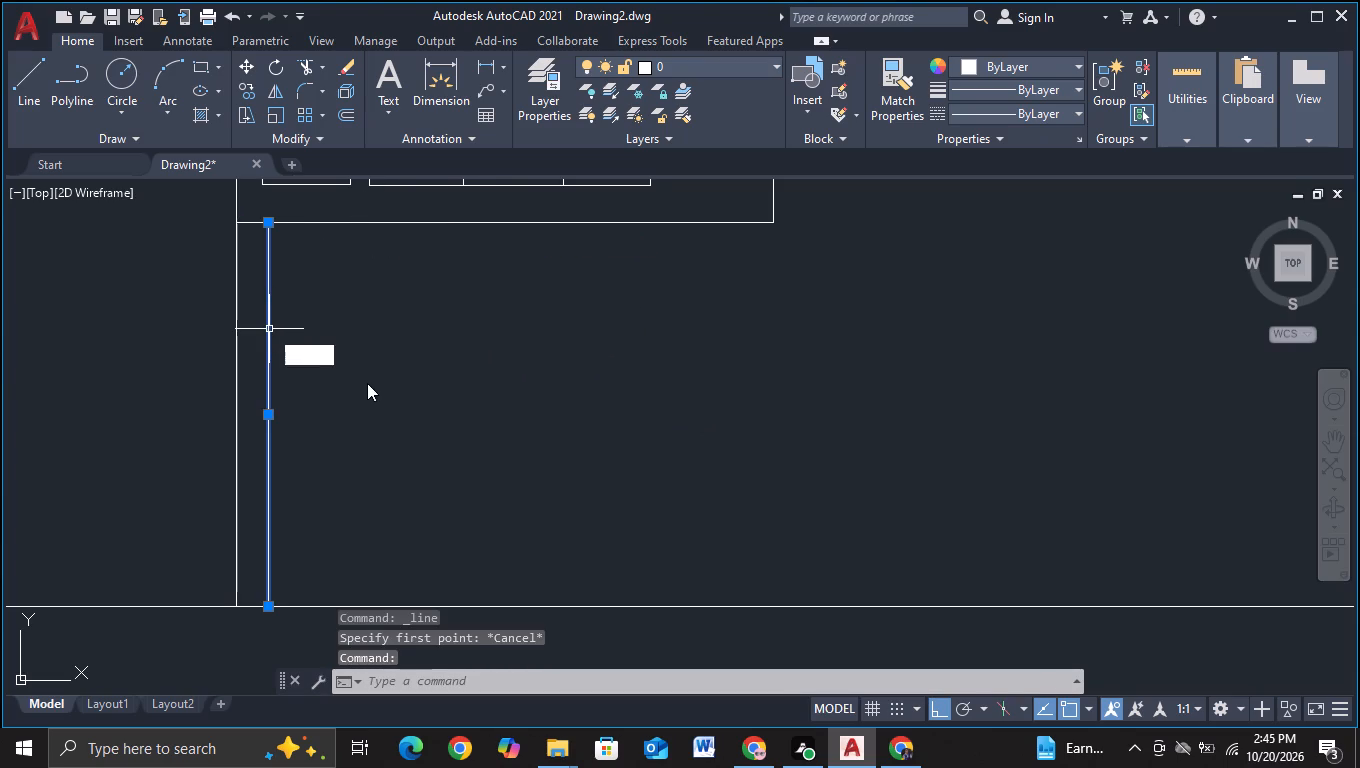
{"action": "left_click", "coordinate": [375, 392]}
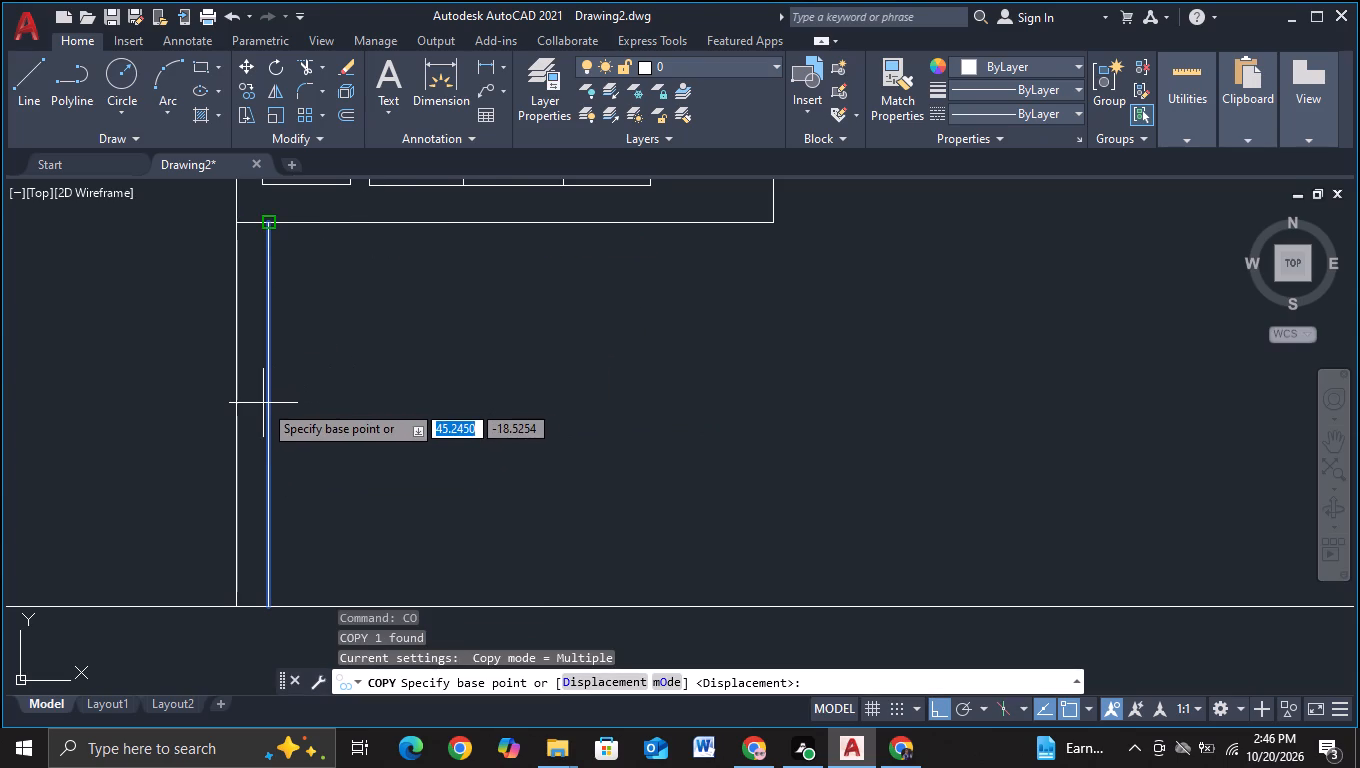
{"action": "left_click", "coordinate": [270, 400]}
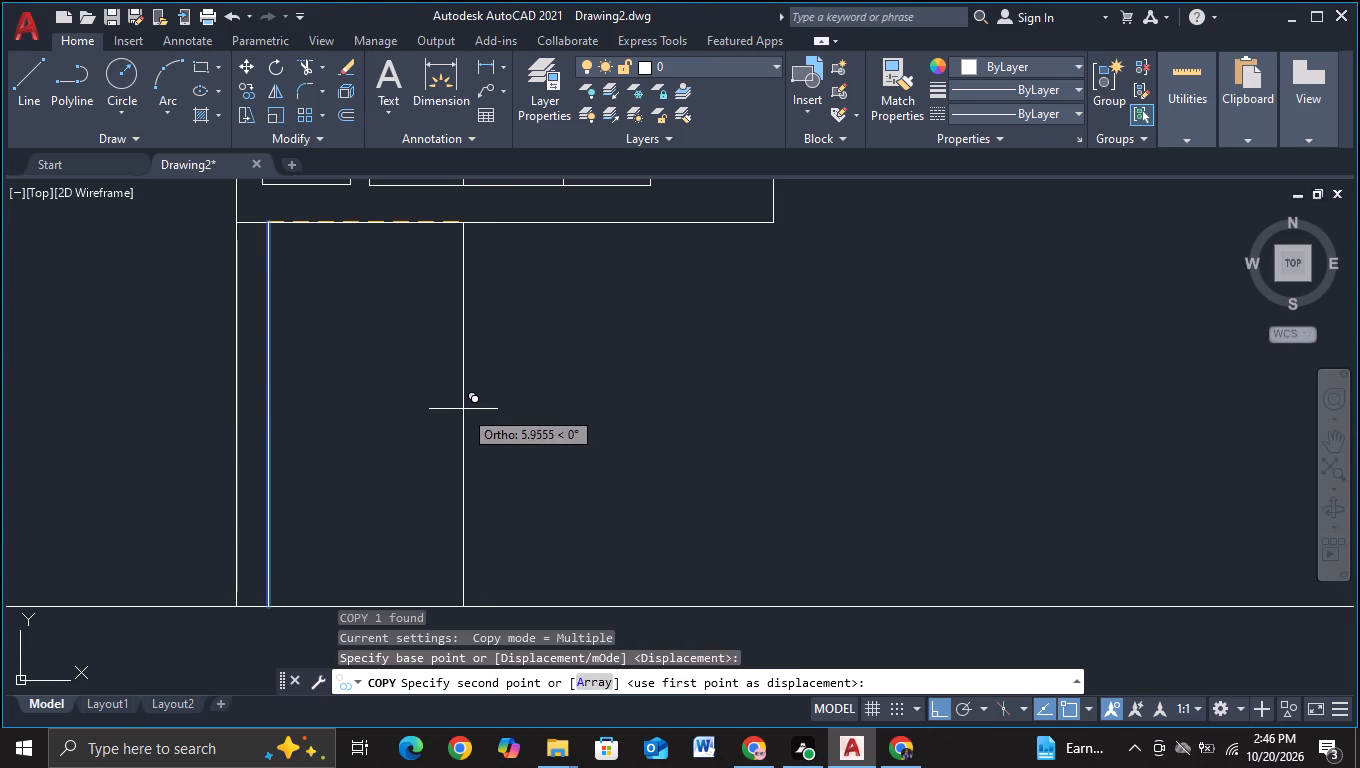
{"action": "left_click", "coordinate": [403, 334]}
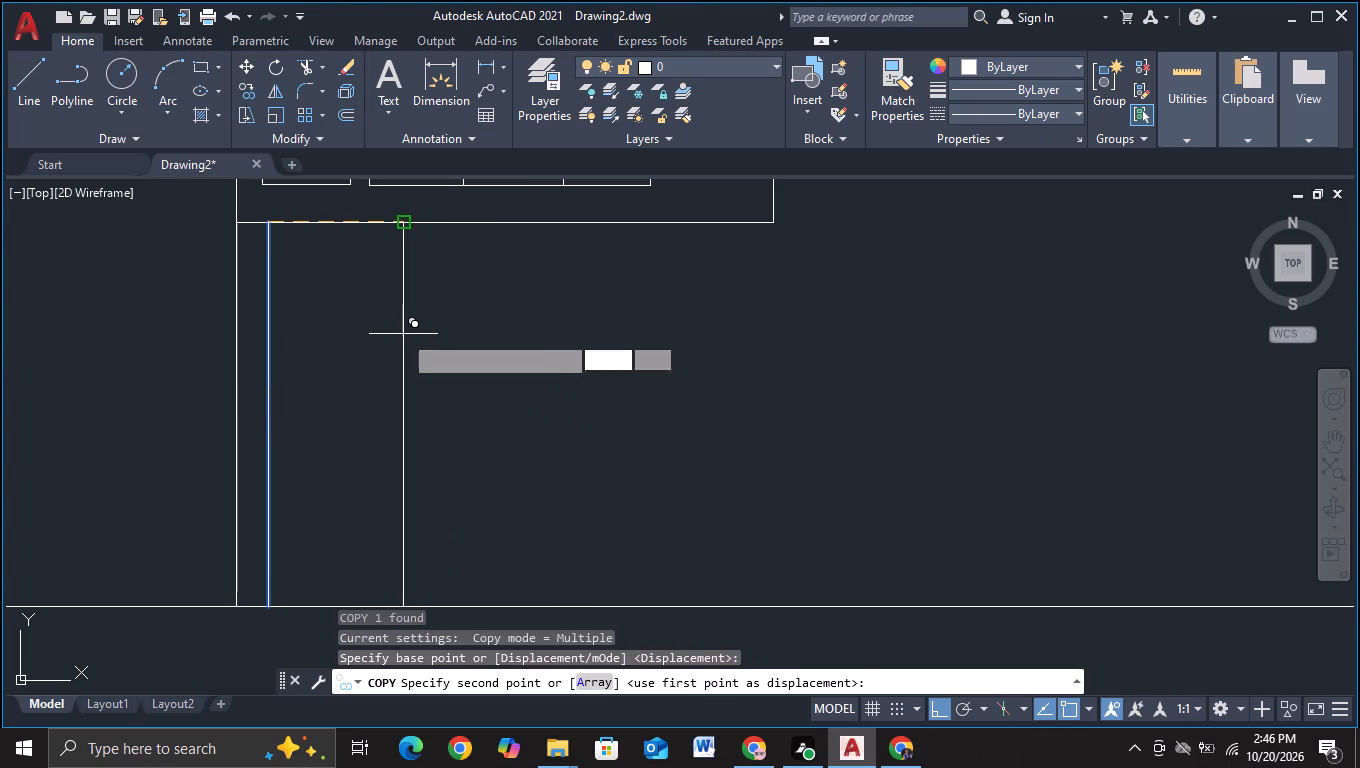
Place one more copy of the column's vertical line just to the right of the previous copy, forming a thin post.
{"action": "left_click", "coordinate": [414, 335]}
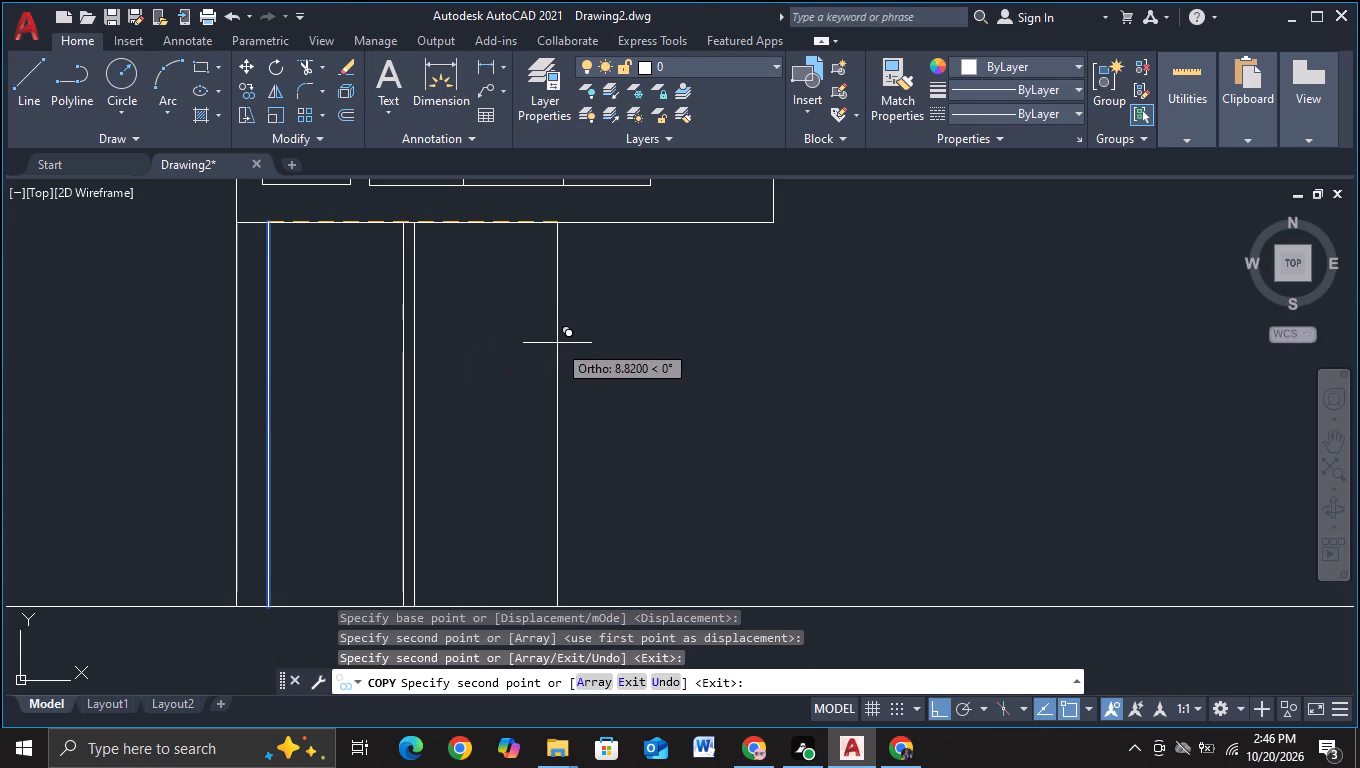
{"action": "key", "text": "Escape"}
Copy the thin post's right vertical line about 4.5 units to the right, between the building's bottom edge and the ground line.
{"action": "scroll", "coordinate": [562, 377], "scroll_direction": "down", "scroll_amount": 2}
{"action": "middle_click_drag", "start_coordinate": [580, 404], "coordinate": [584, 356]}
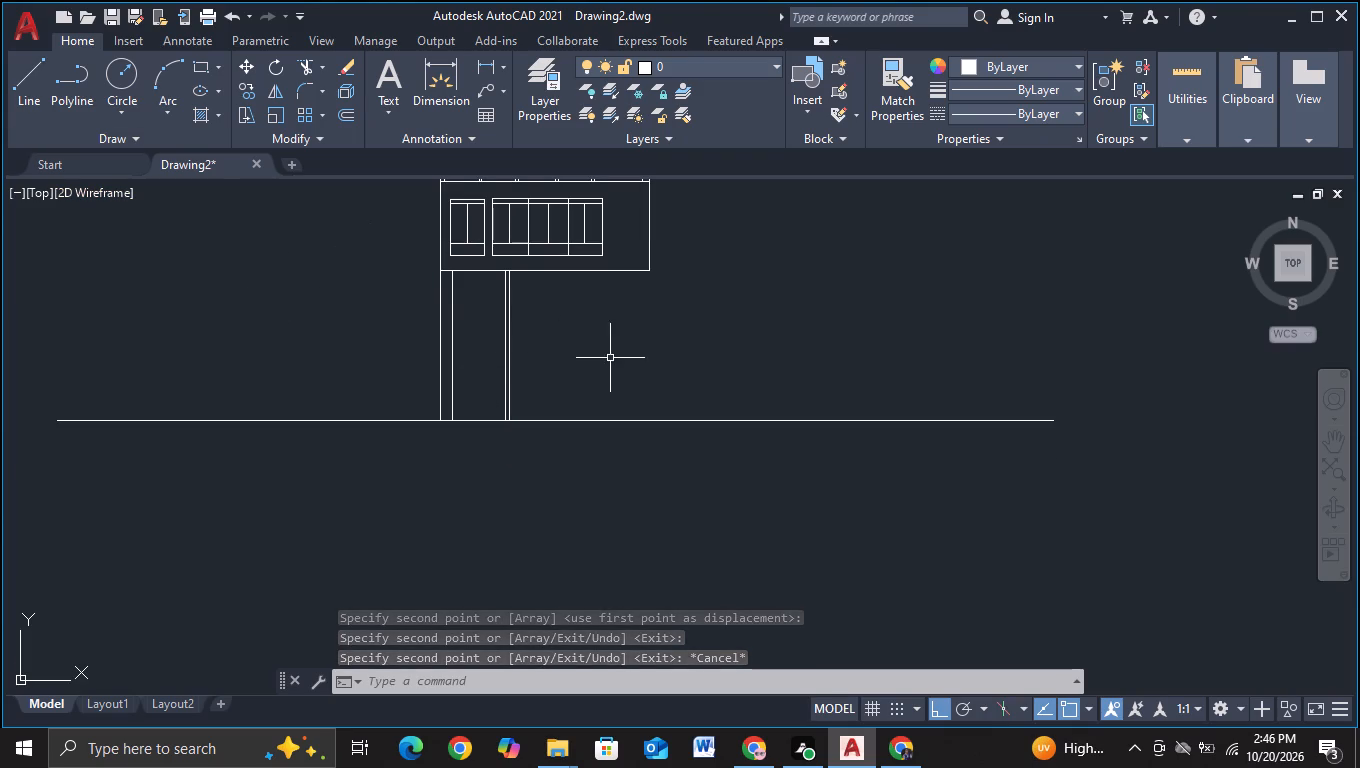
{"action": "left_click", "coordinate": [507, 354]}
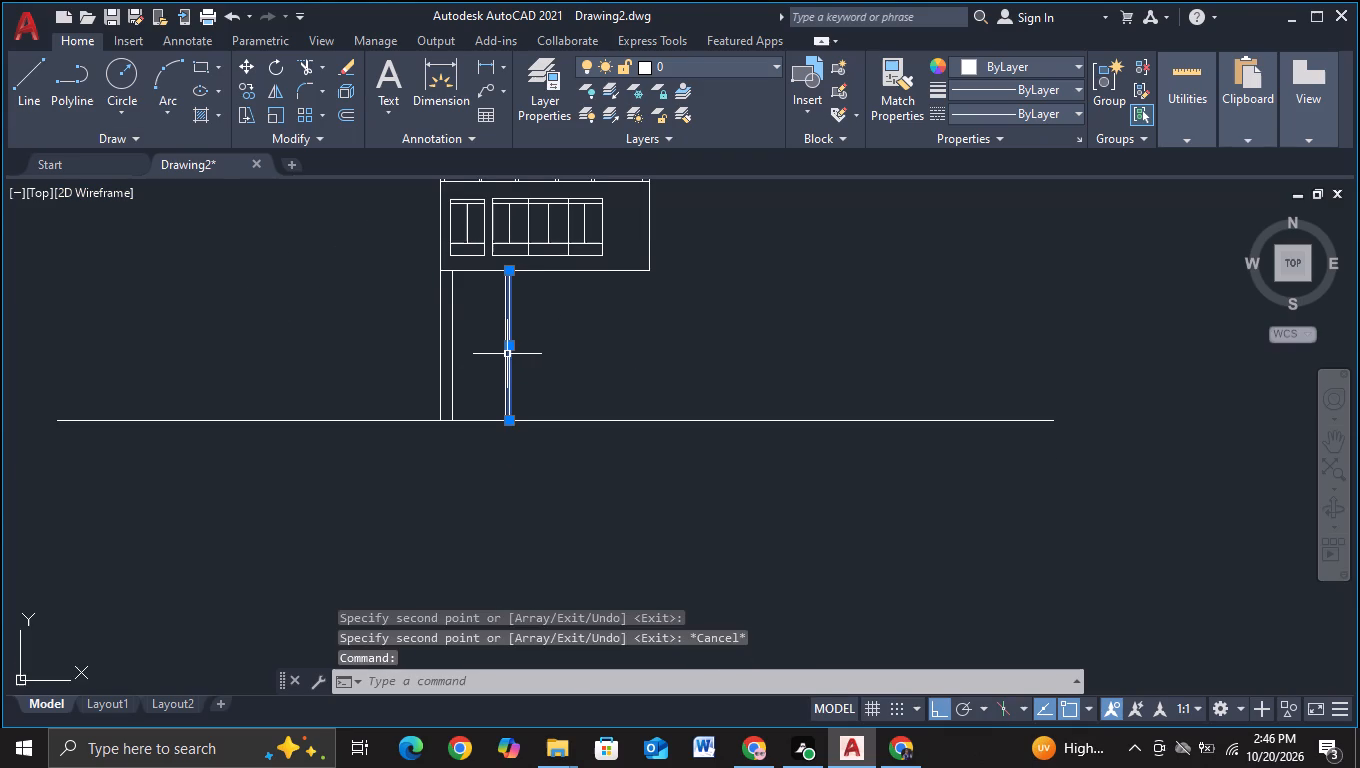
{"action": "key", "text": "c"}
{"action": "left_click", "coordinate": [570, 410]}
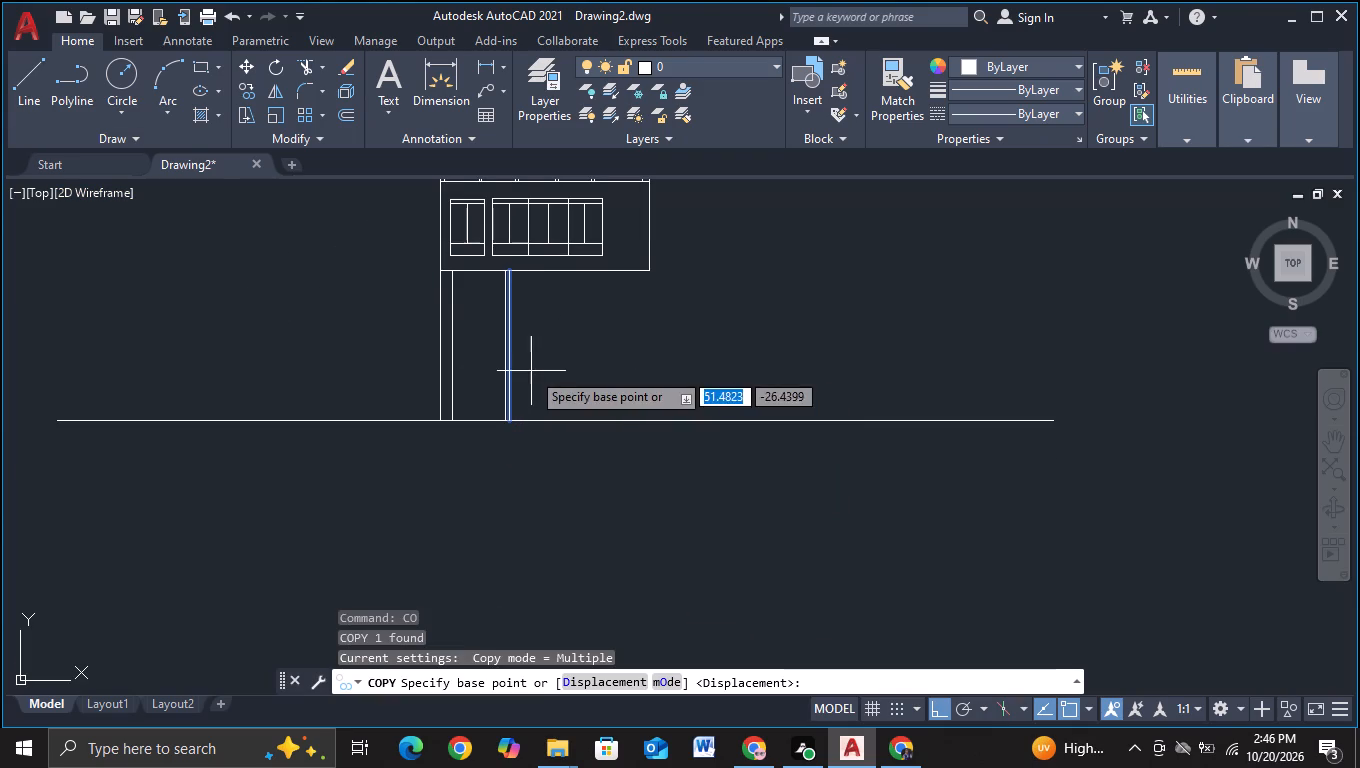
{"action": "left_click", "coordinate": [510, 355]}
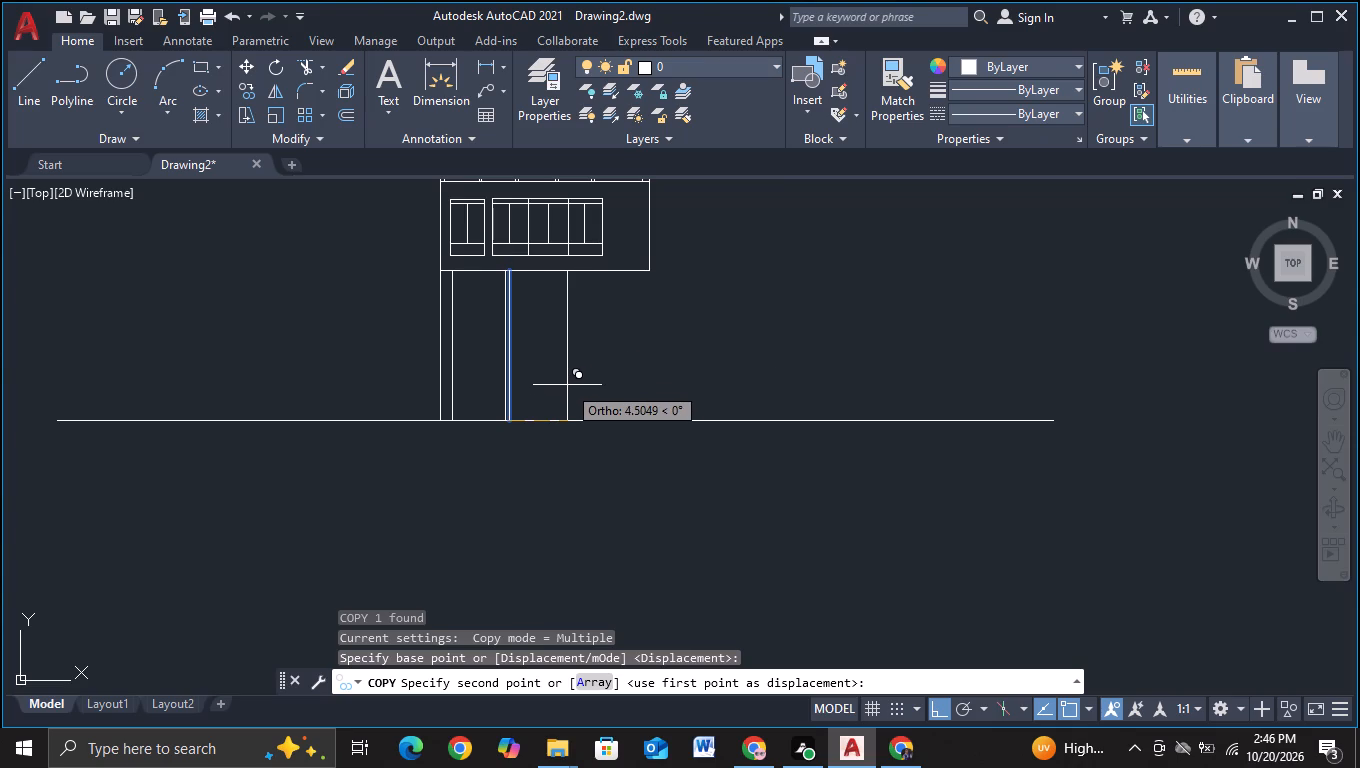
{"action": "left_click", "coordinate": [567, 385]}
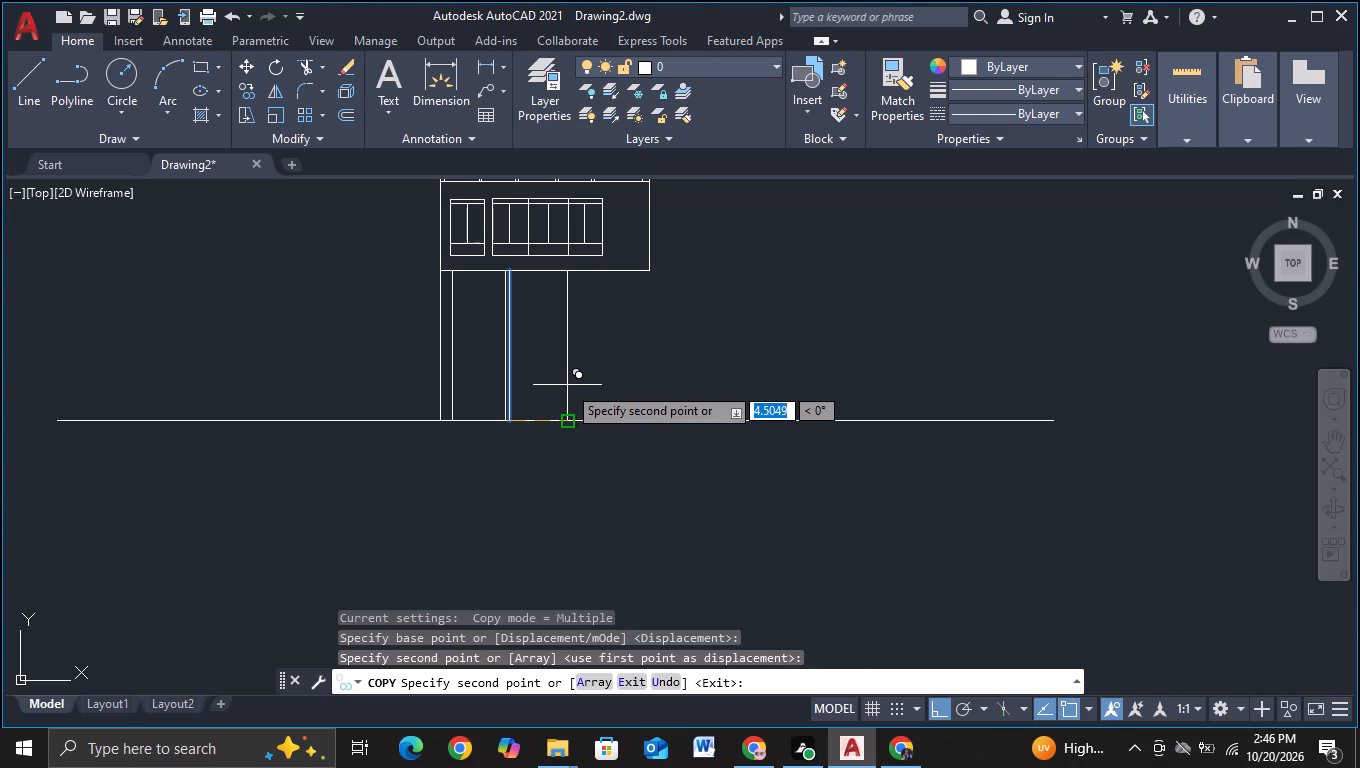
{"action": "left_click", "coordinate": [574, 385]}
{"action": "key", "text": "Escape"}
Copy the right edge of the lowest storey about 4 units outward to the right.
{"action": "scroll", "coordinate": [574, 385], "scroll_direction": "down", "scroll_amount": 3}
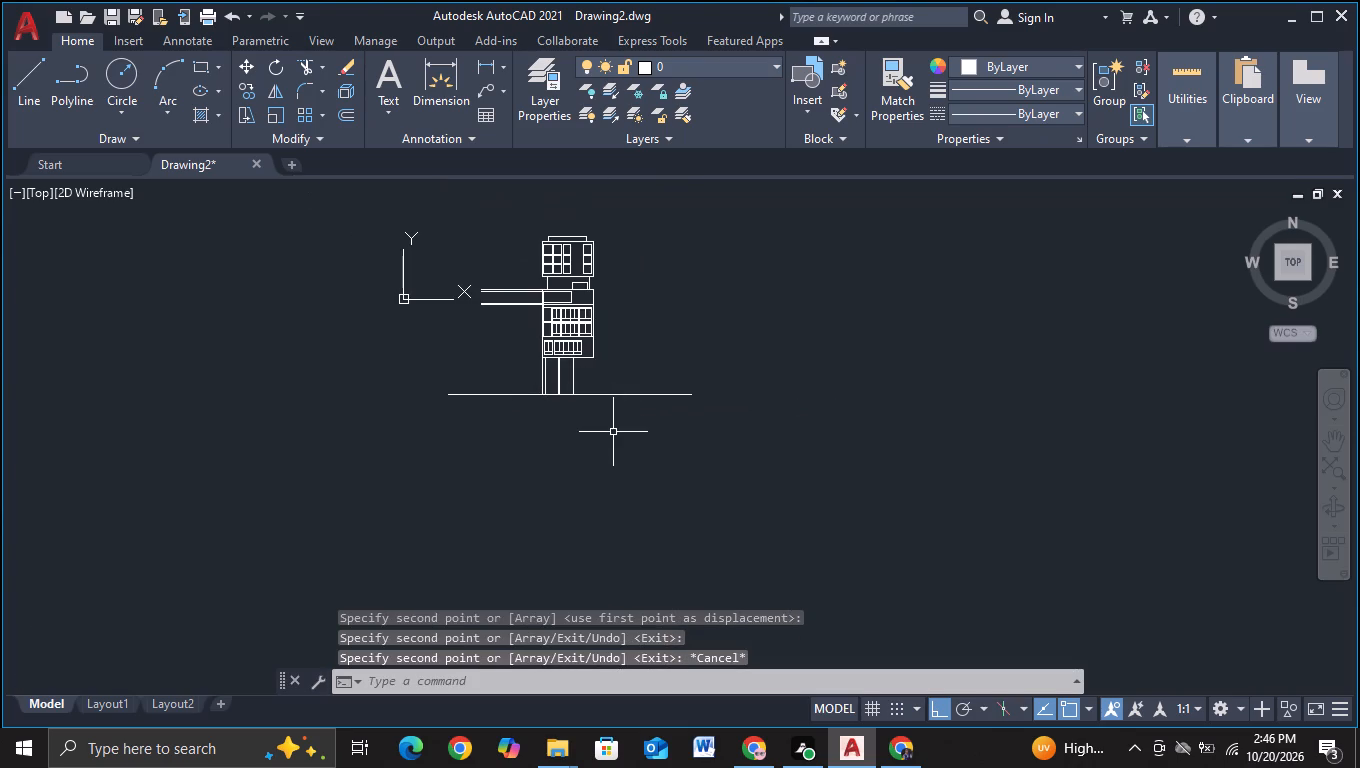
{"action": "scroll", "coordinate": [614, 435], "scroll_direction": "up", "scroll_amount": 2}
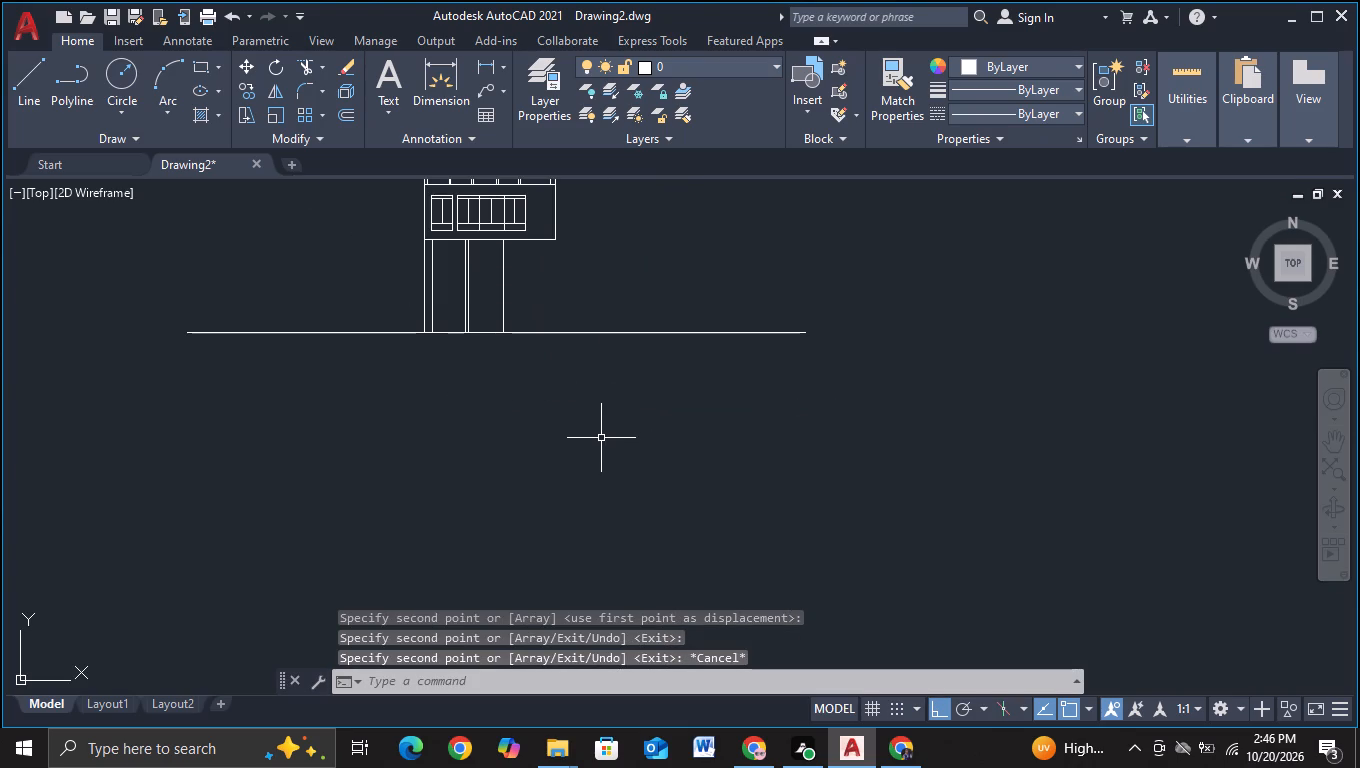
{"action": "middle_click_drag", "start_coordinate": [601, 438], "coordinate": [588, 472]}
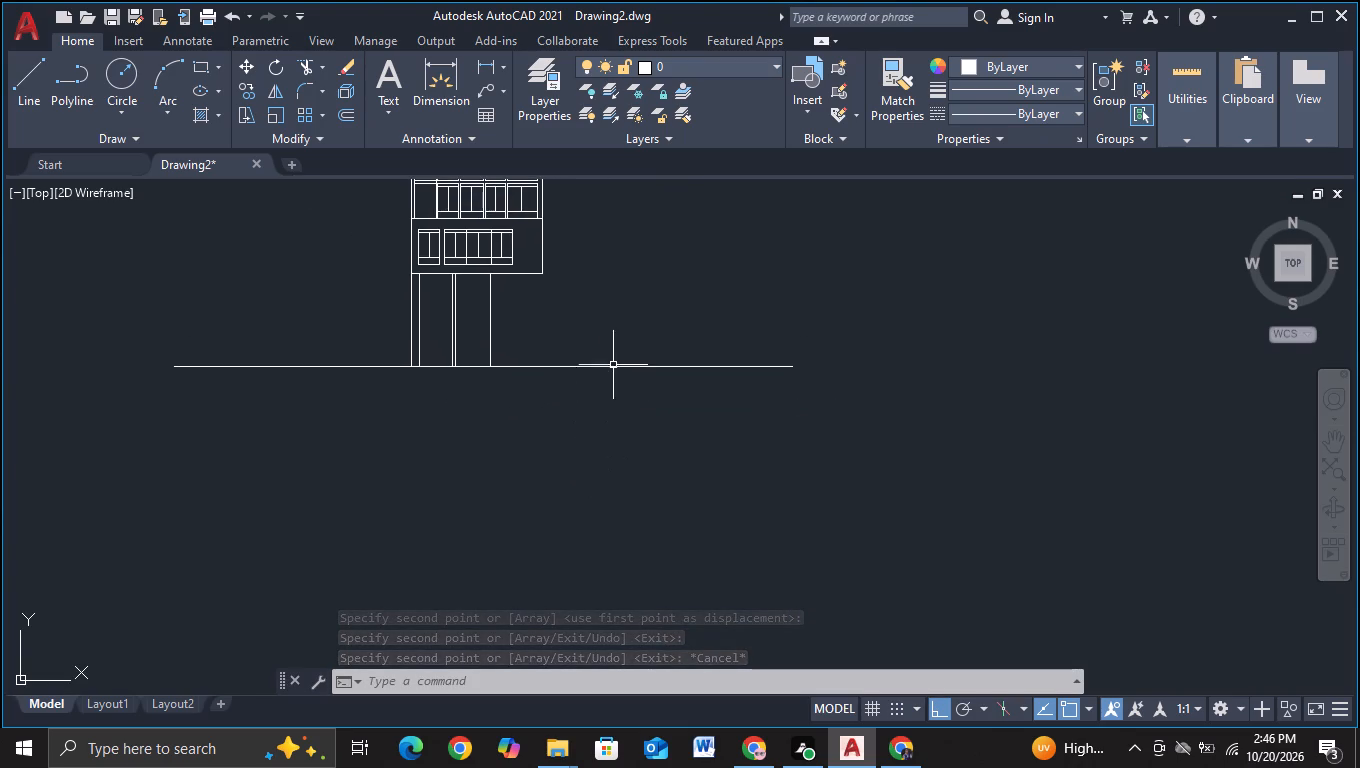
{"action": "middle_click_drag", "start_coordinate": [607, 417], "coordinate": [601, 527]}
{"action": "left_click", "coordinate": [534, 362]}
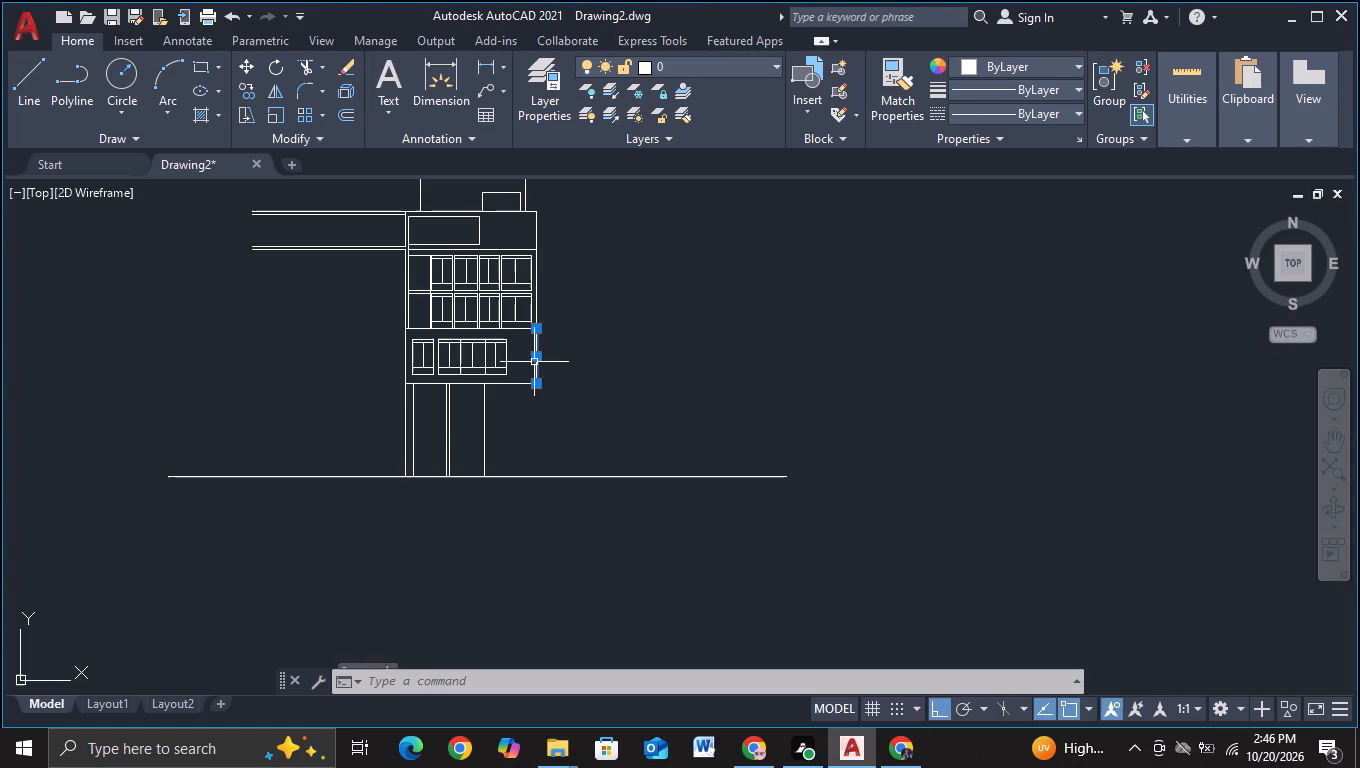
{"action": "key", "text": "c"}
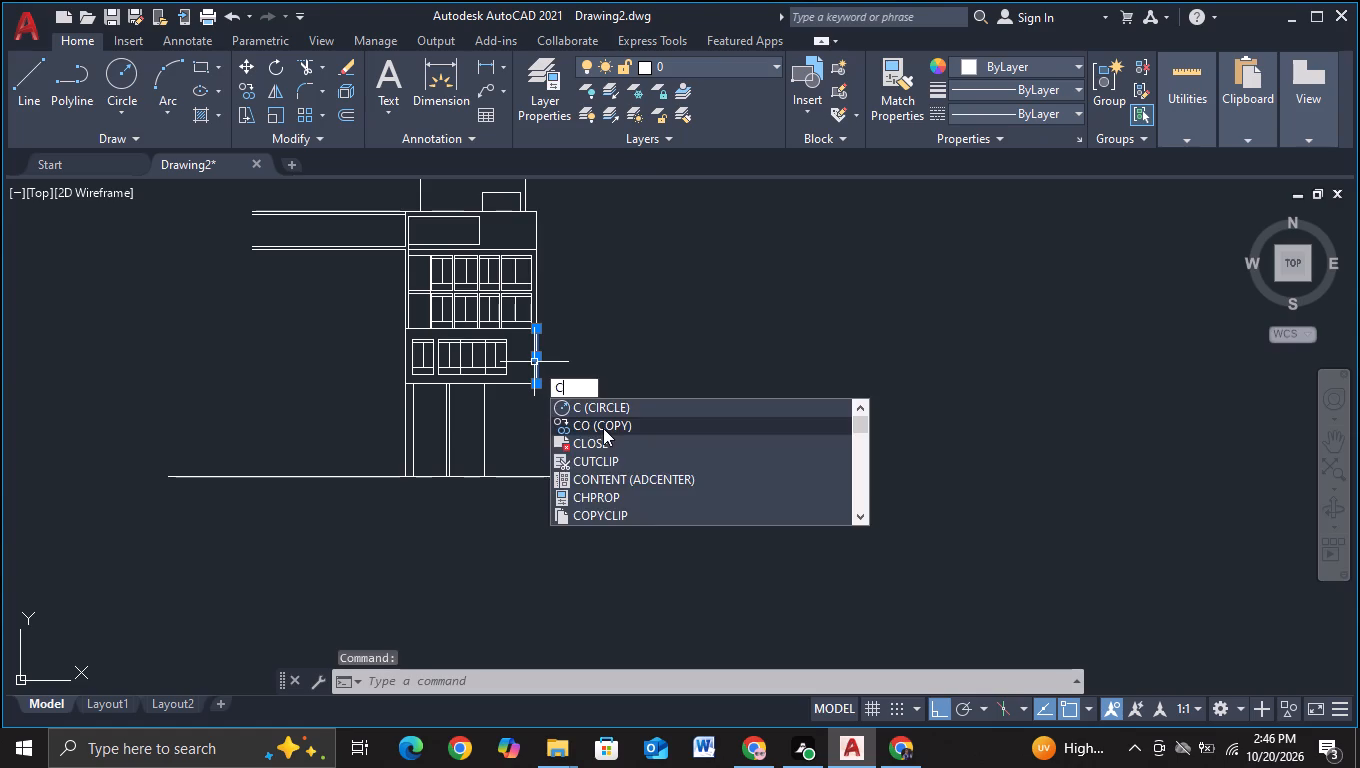
{"action": "left_click", "coordinate": [603, 428]}
{"action": "left_click", "coordinate": [540, 355]}
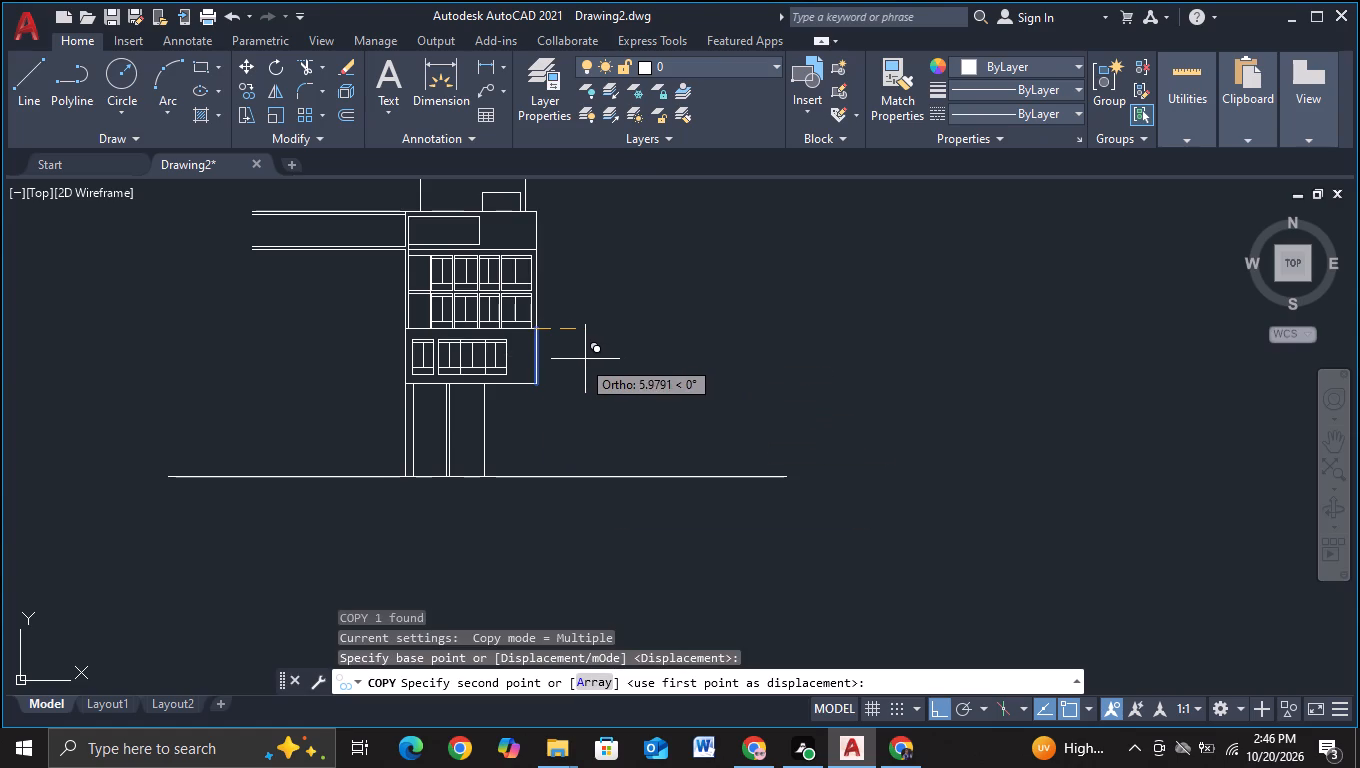
{"action": "left_click", "coordinate": [568, 359]}
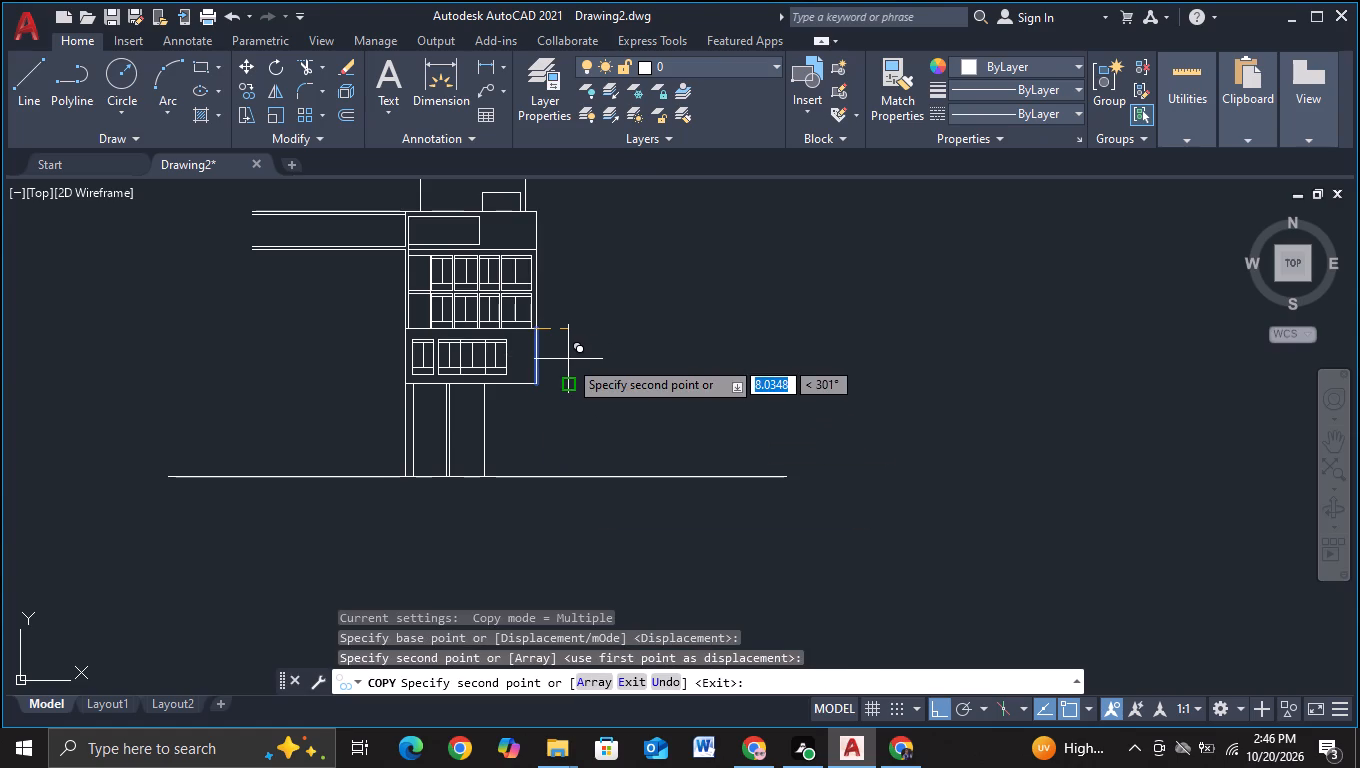
{"action": "key", "text": "Escape"}
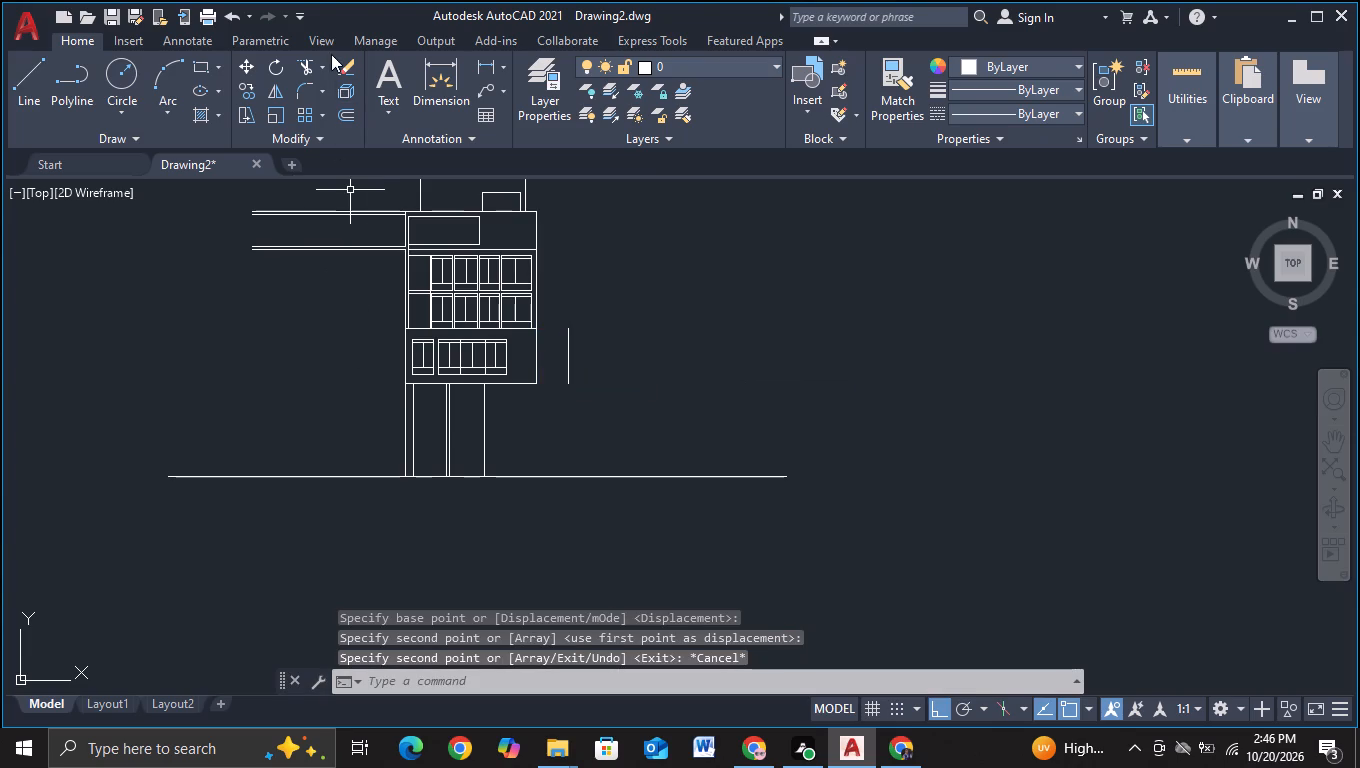
Trim away the lowest storey's original right edge.
{"action": "left_click", "coordinate": [305, 68]}
{"action": "left_click", "coordinate": [538, 364]}
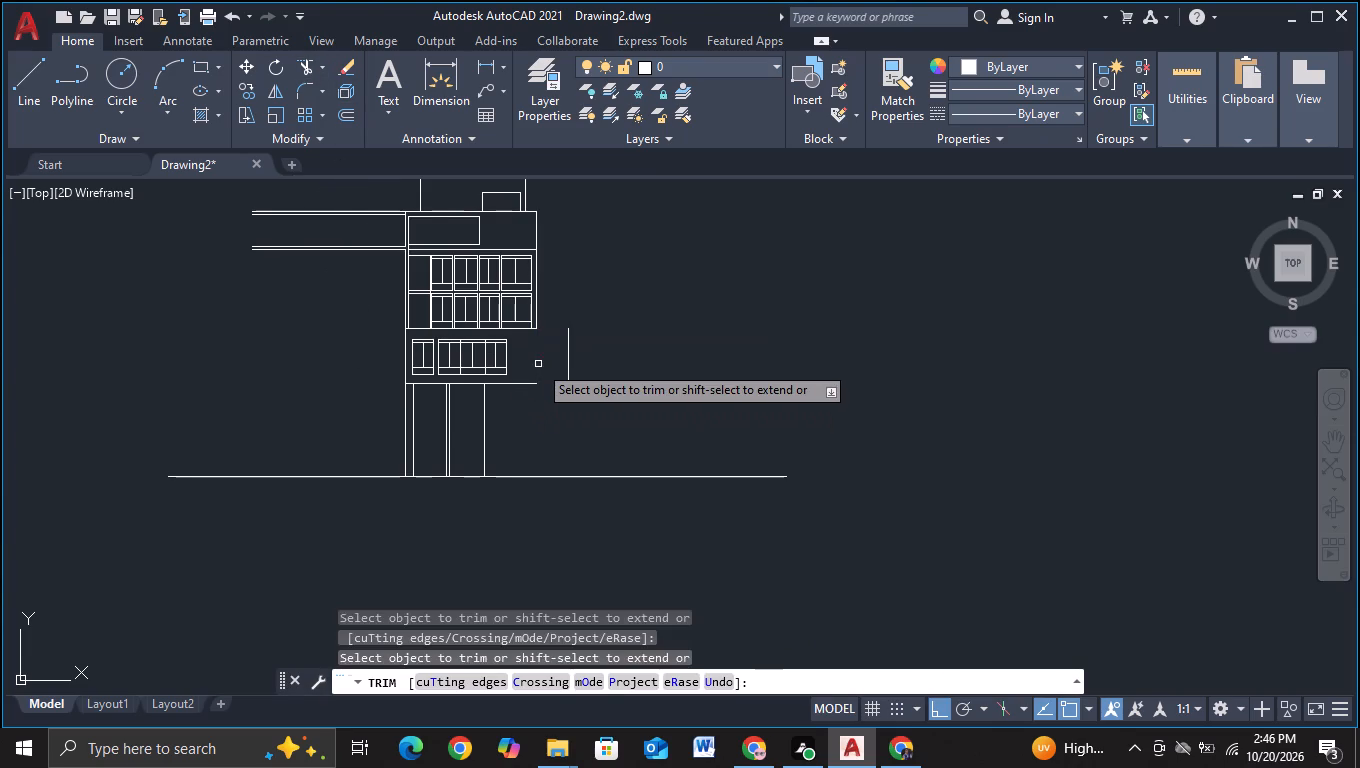
{"action": "key", "text": "Escape"}
Extend the lowest storey's bottom and top lines to the new right edge.
{"action": "key", "text": "e"}
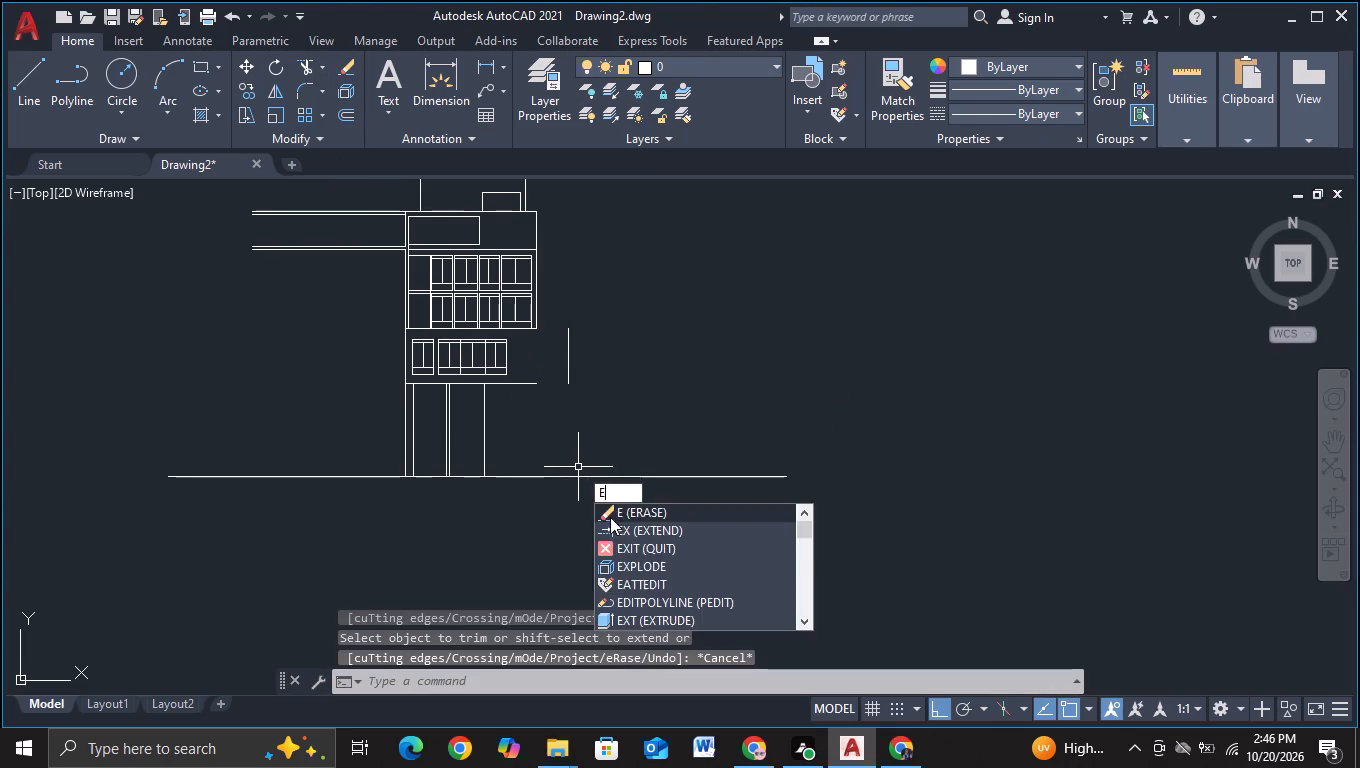
{"action": "left_click", "coordinate": [610, 526]}
{"action": "left_click", "coordinate": [529, 385]}
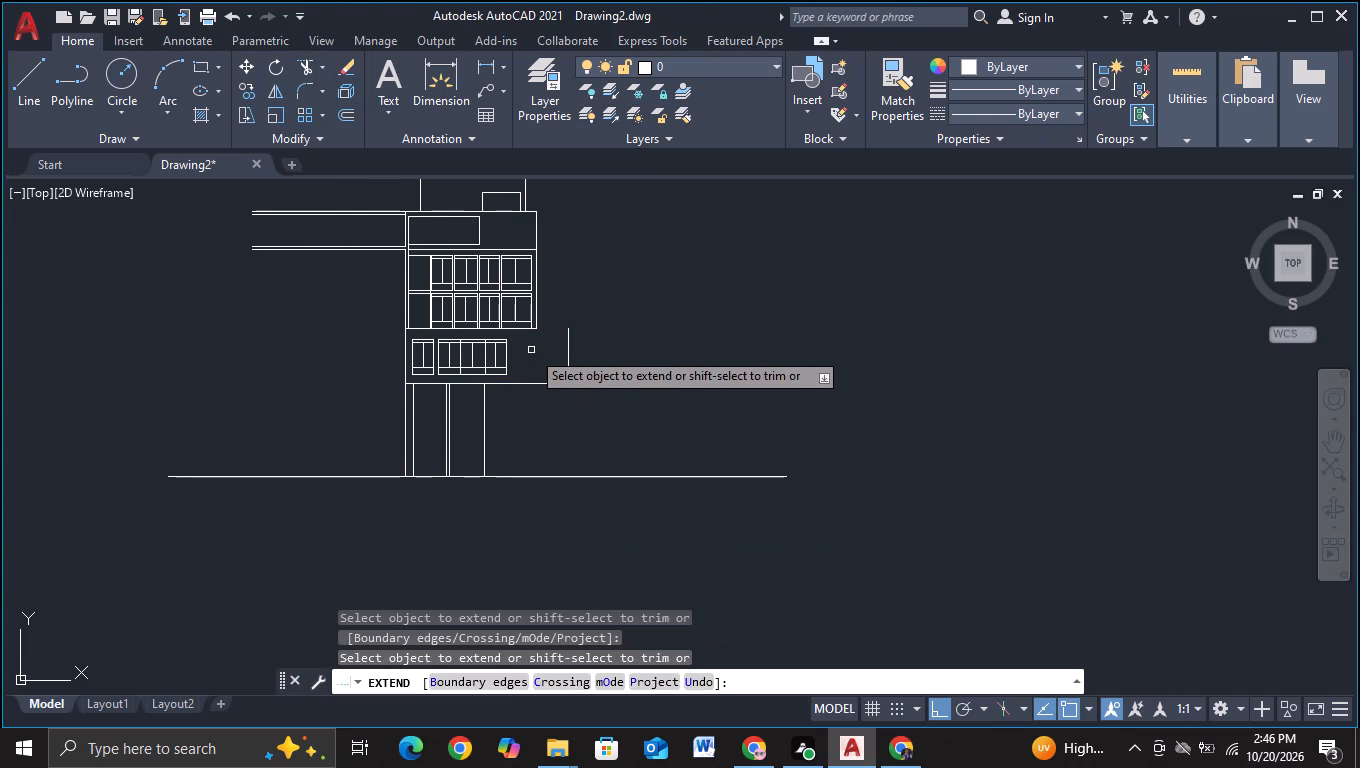
{"action": "left_click", "coordinate": [525, 330]}
{"action": "key", "text": "Escape"}
Move the right edge of the section with two window rows about 1 unit to the right.
{"action": "scroll", "coordinate": [644, 402], "scroll_direction": "down", "scroll_amount": 1}
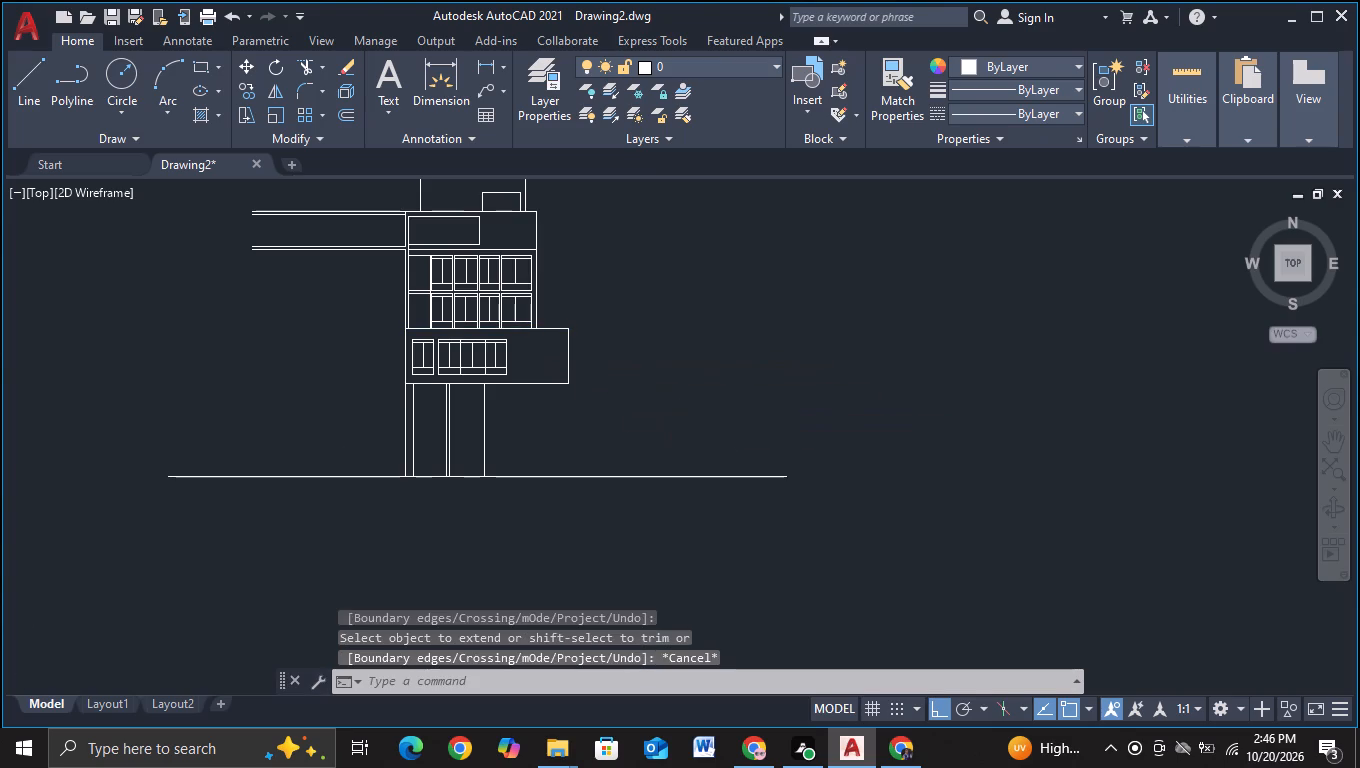
{"action": "scroll", "coordinate": [644, 402], "scroll_direction": "down", "scroll_amount": 1}
{"action": "scroll", "coordinate": [647, 406], "scroll_direction": "up", "scroll_amount": 1}
{"action": "middle_click_drag", "start_coordinate": [647, 406], "coordinate": [652, 392]}
{"action": "scroll", "coordinate": [649, 404], "scroll_direction": "up", "scroll_amount": 1}
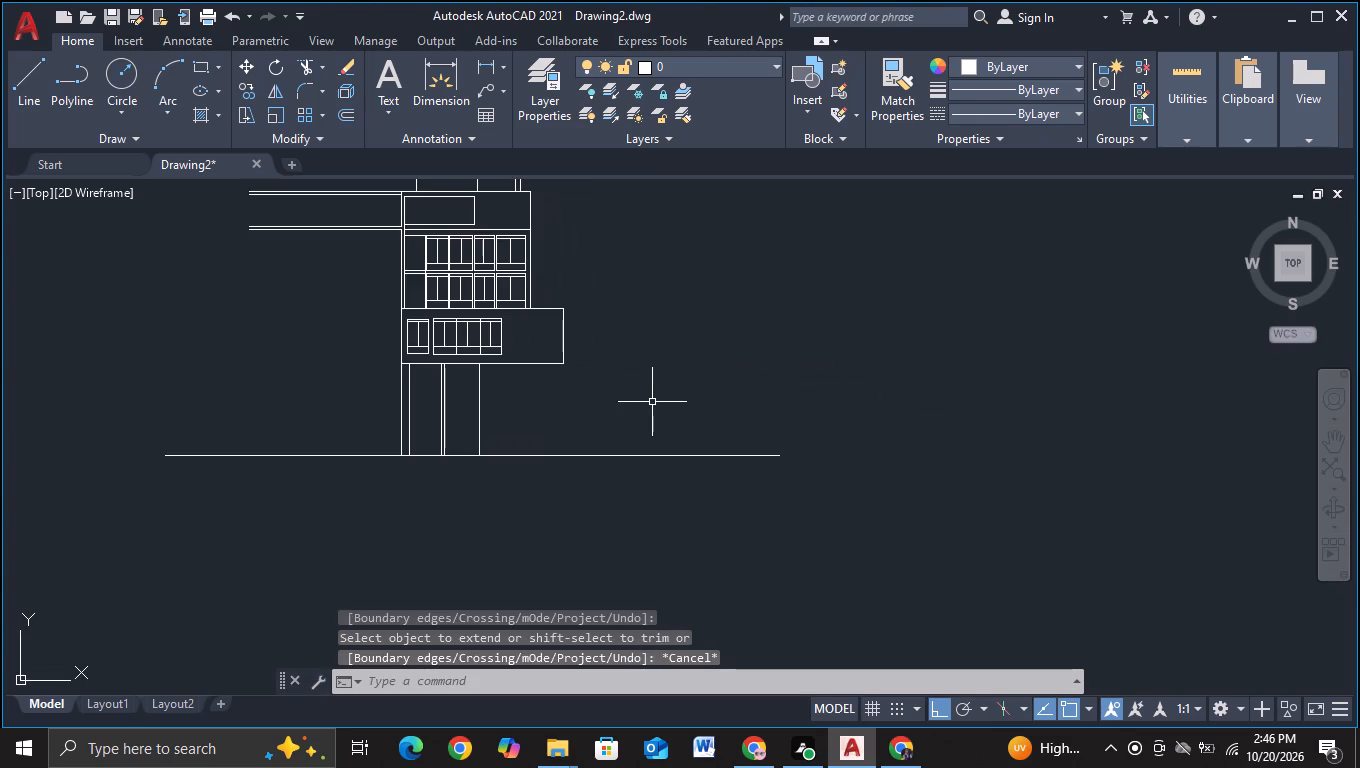
{"action": "middle_click_drag", "start_coordinate": [654, 405], "coordinate": [656, 470]}
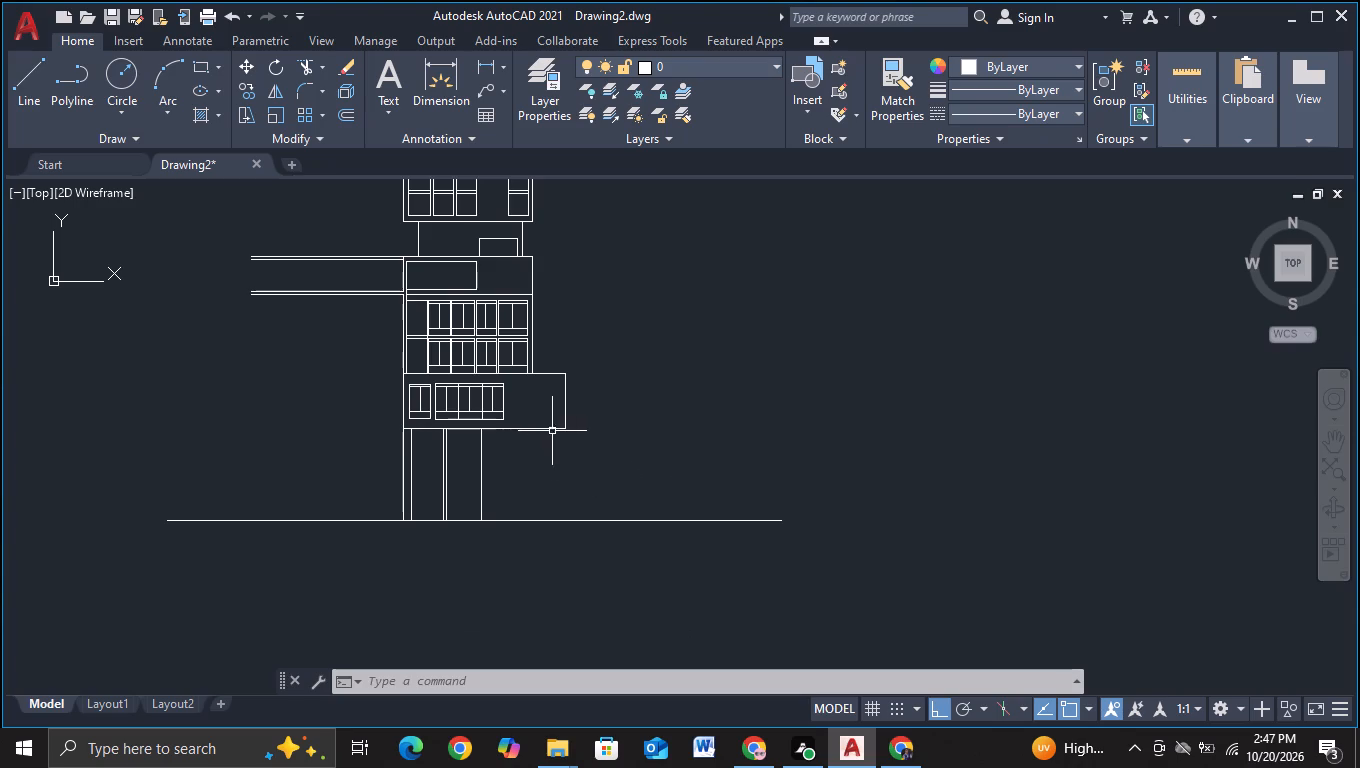
{"action": "middle_click_drag", "start_coordinate": [607, 445], "coordinate": [612, 479]}
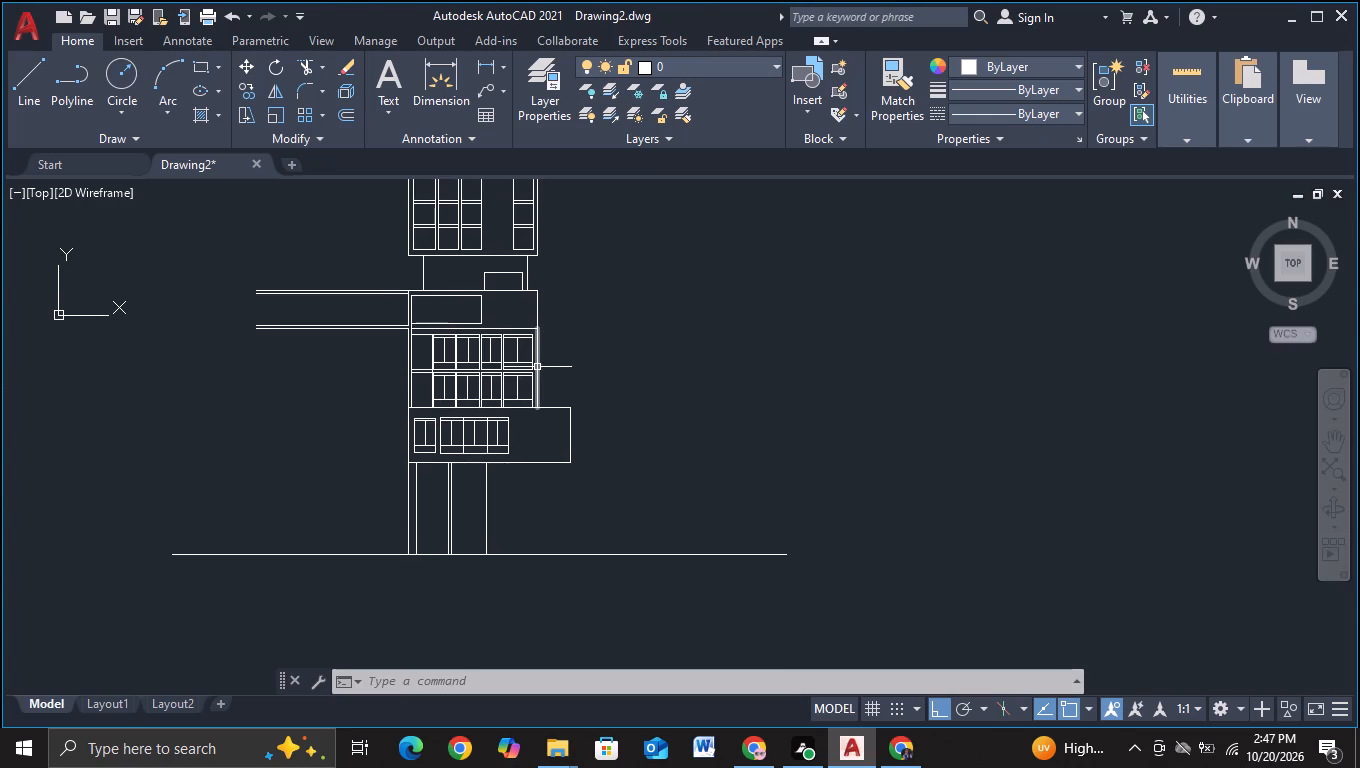
{"action": "left_click", "coordinate": [537, 340]}
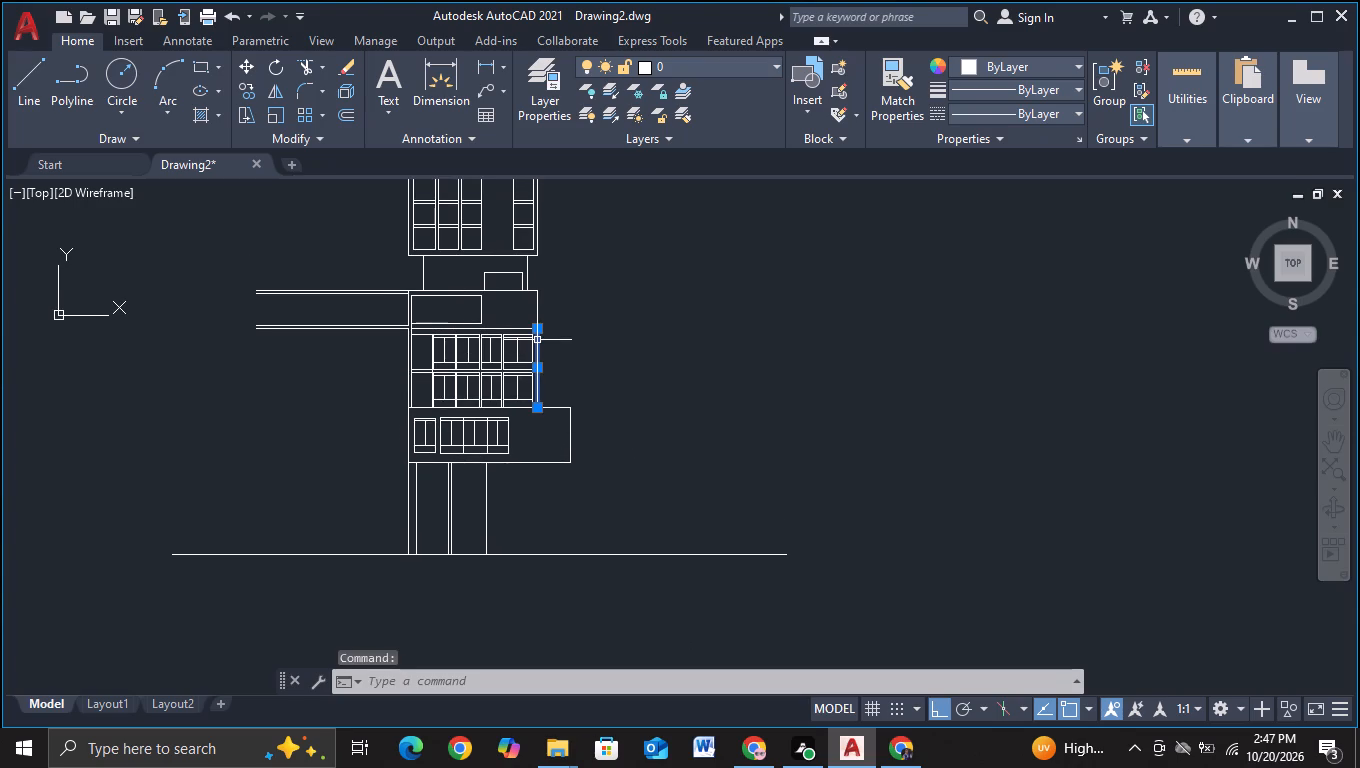
{"action": "key", "text": "m"}
{"action": "left_click", "coordinate": [596, 386]}
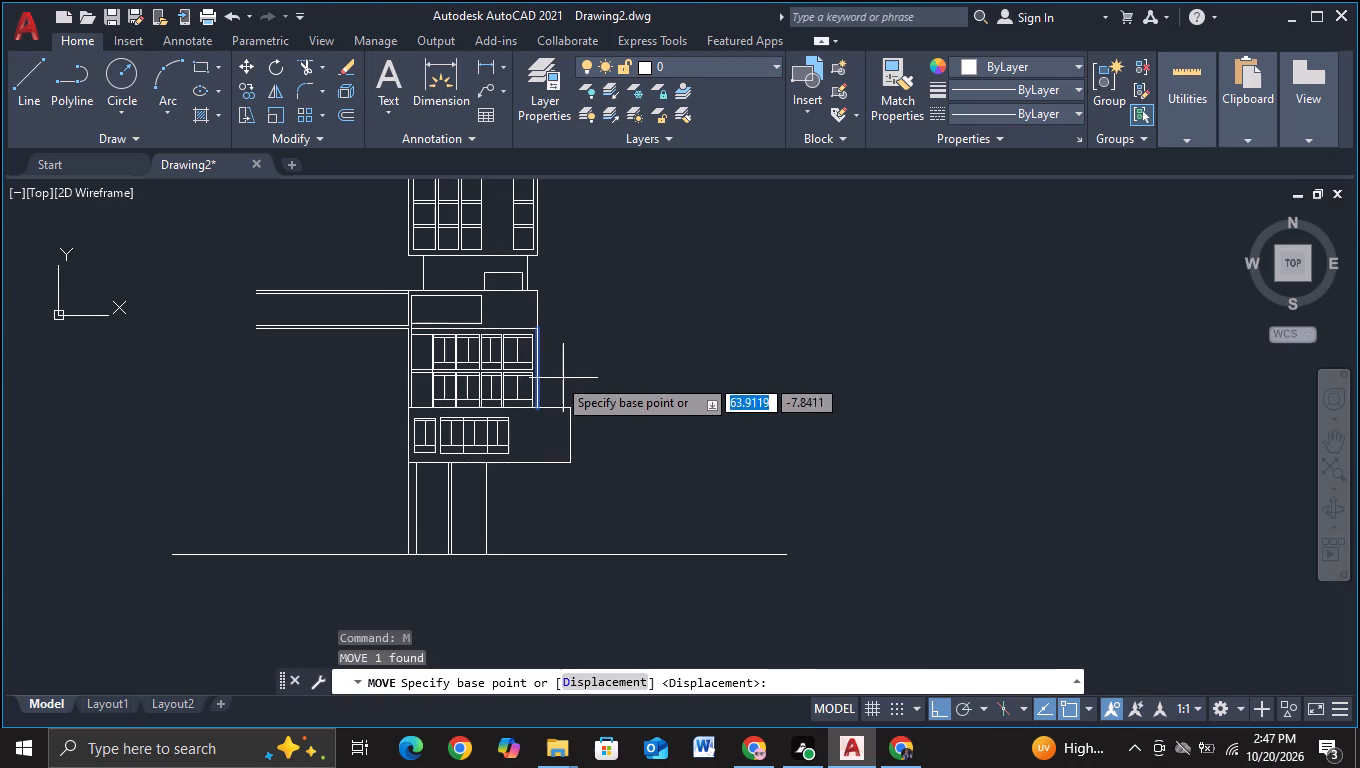
{"action": "scroll", "coordinate": [539, 374], "scroll_direction": "up", "scroll_amount": 2}
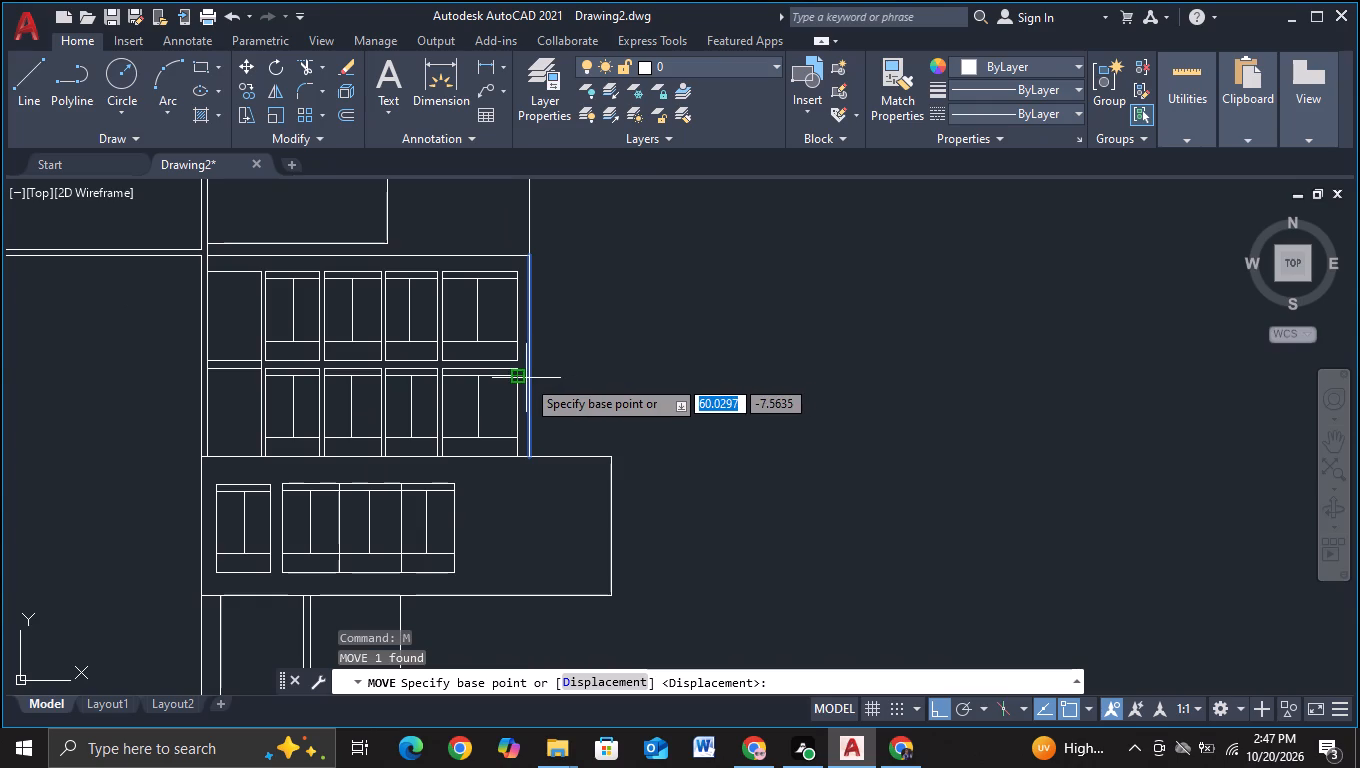
{"action": "left_click", "coordinate": [527, 378]}
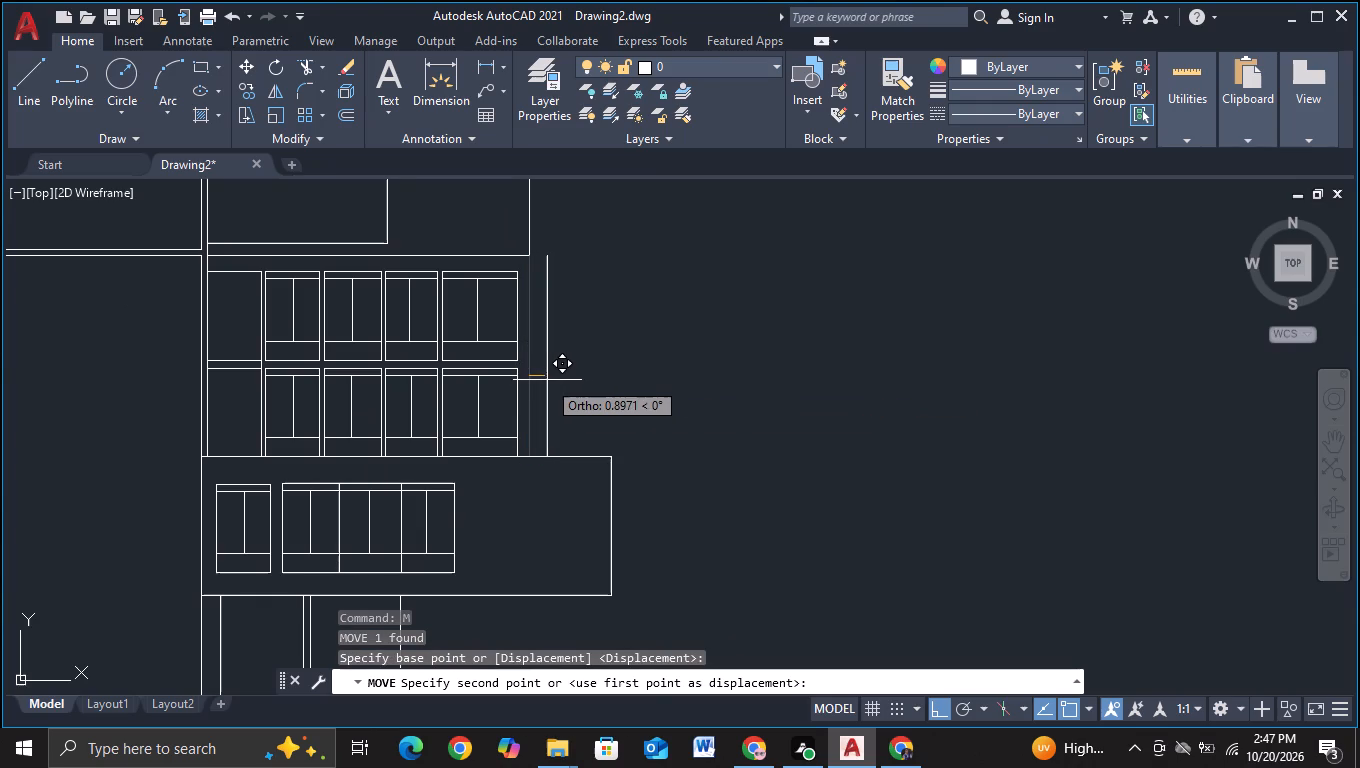
{"action": "left_click", "coordinate": [549, 380]}
{"action": "key", "text": "Escape"}
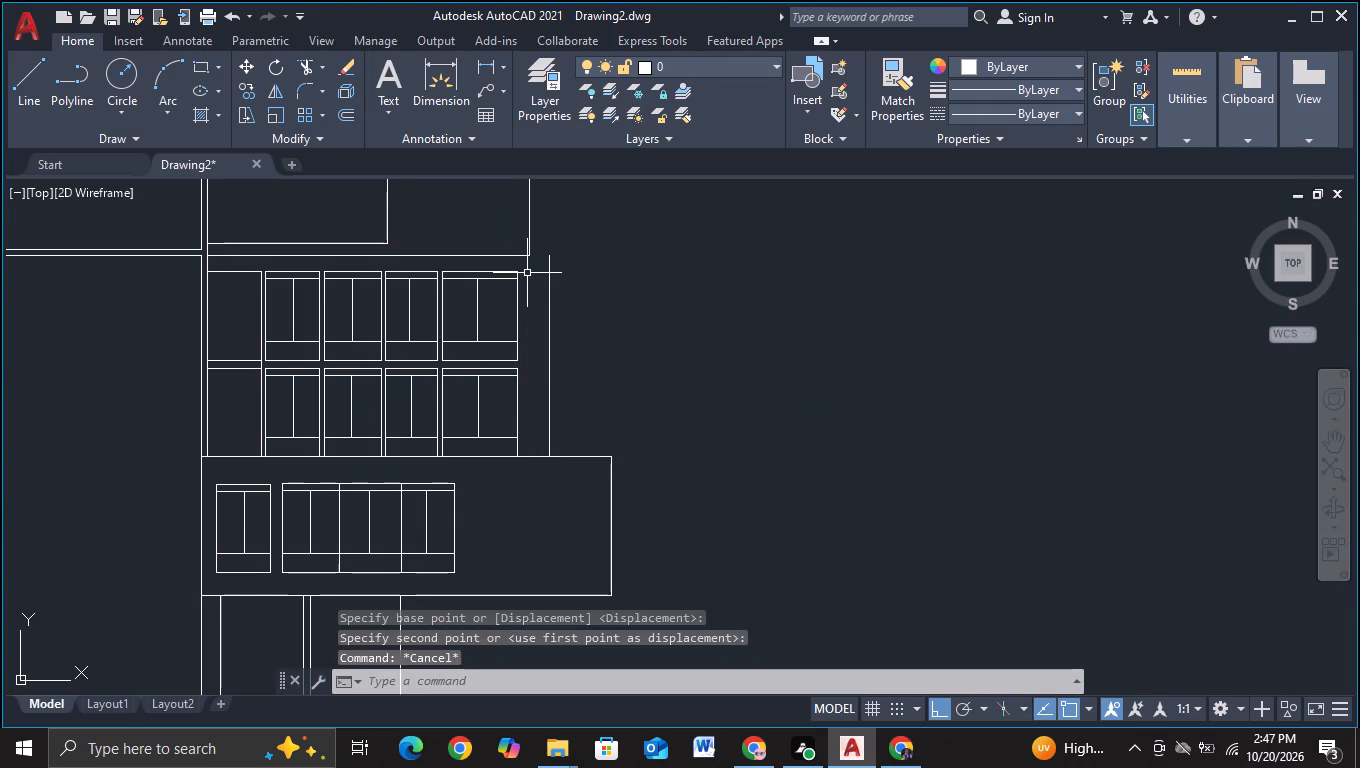
Extend the top line of the section with two window rows to its moved right edge.
{"action": "key", "text": "e"}
{"action": "left_click", "coordinate": [592, 340]}
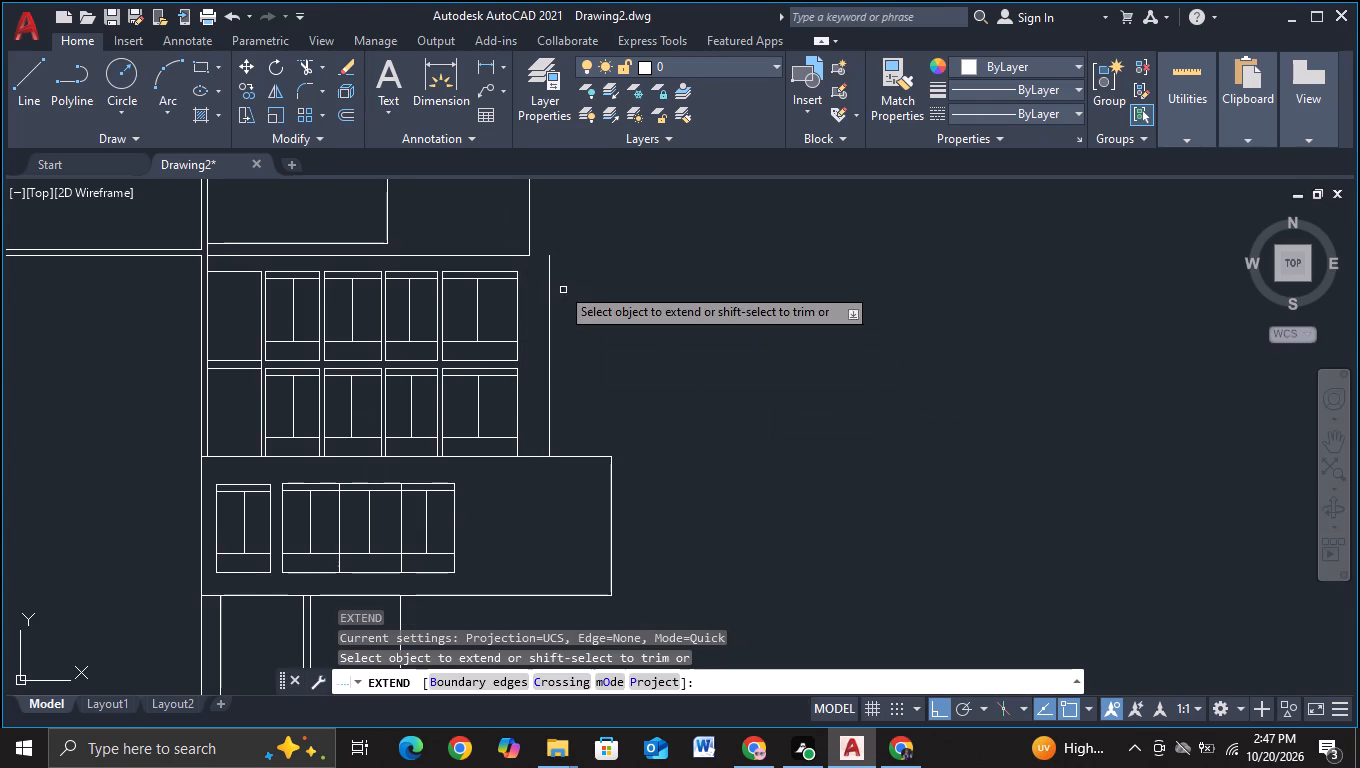
{"action": "left_click", "coordinate": [524, 256]}
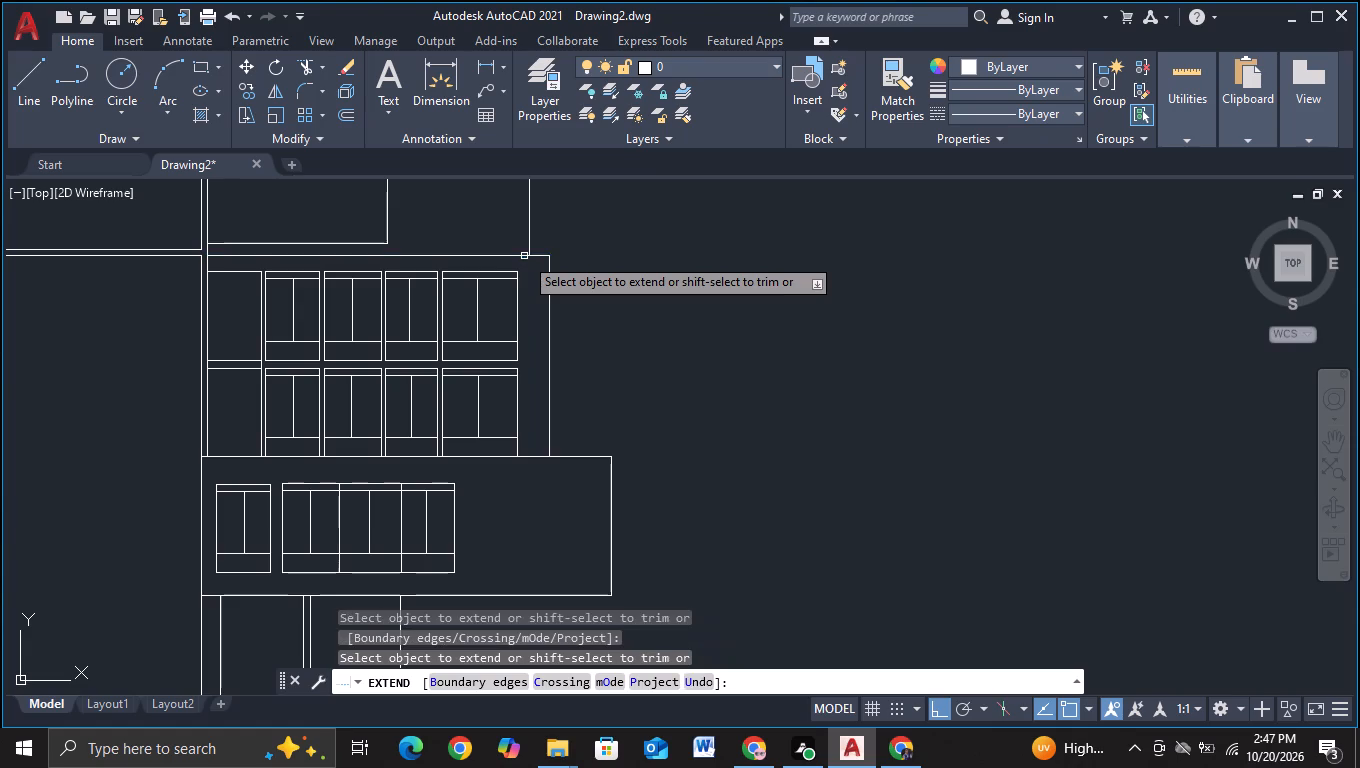
{"action": "key", "text": "Escape"}
Trim the short vertical segment between the top line of the two-row window section and its leftmost panel.
{"action": "scroll", "coordinate": [635, 312], "scroll_direction": "down", "scroll_amount": 2}
{"action": "middle_click_drag", "start_coordinate": [644, 330], "coordinate": [633, 394]}
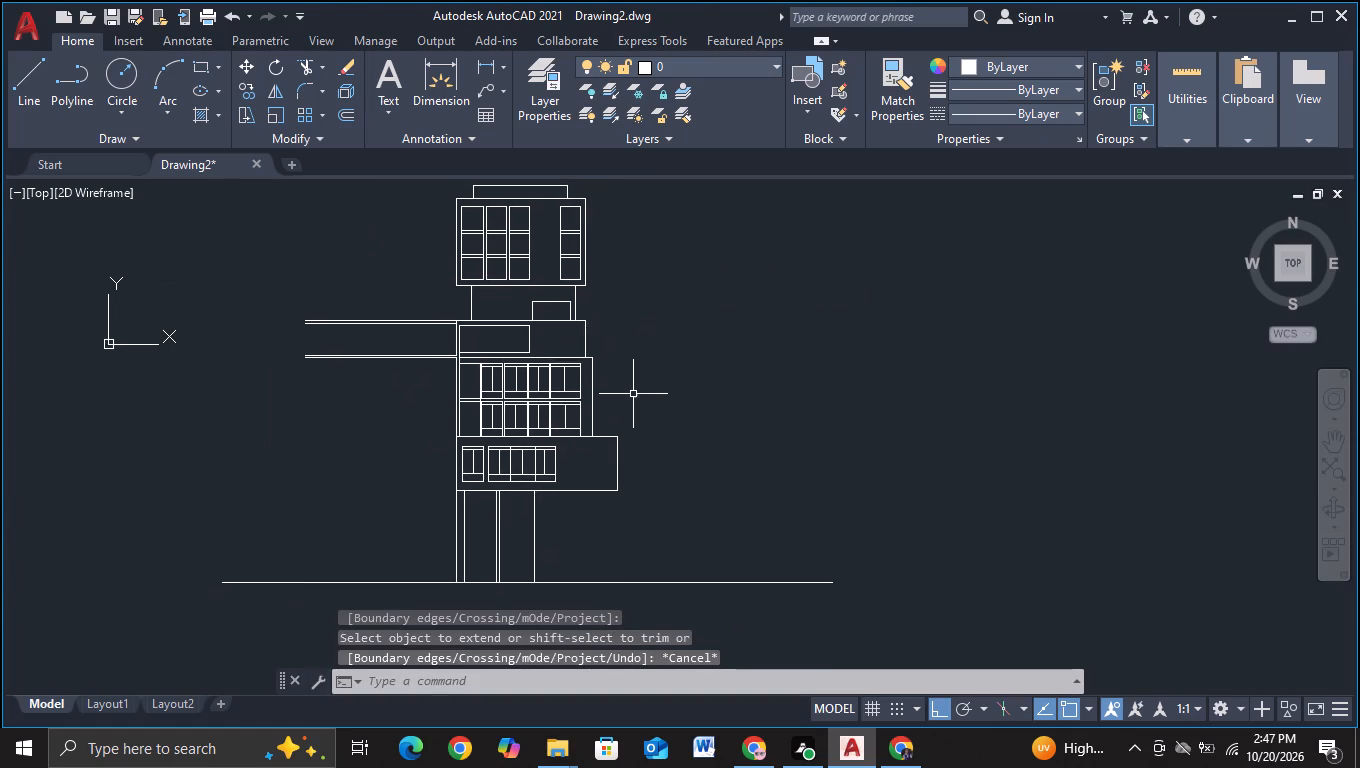
{"action": "scroll", "coordinate": [633, 394], "scroll_direction": "up", "scroll_amount": 1}
{"action": "middle_click_drag", "start_coordinate": [637, 388], "coordinate": [679, 362]}
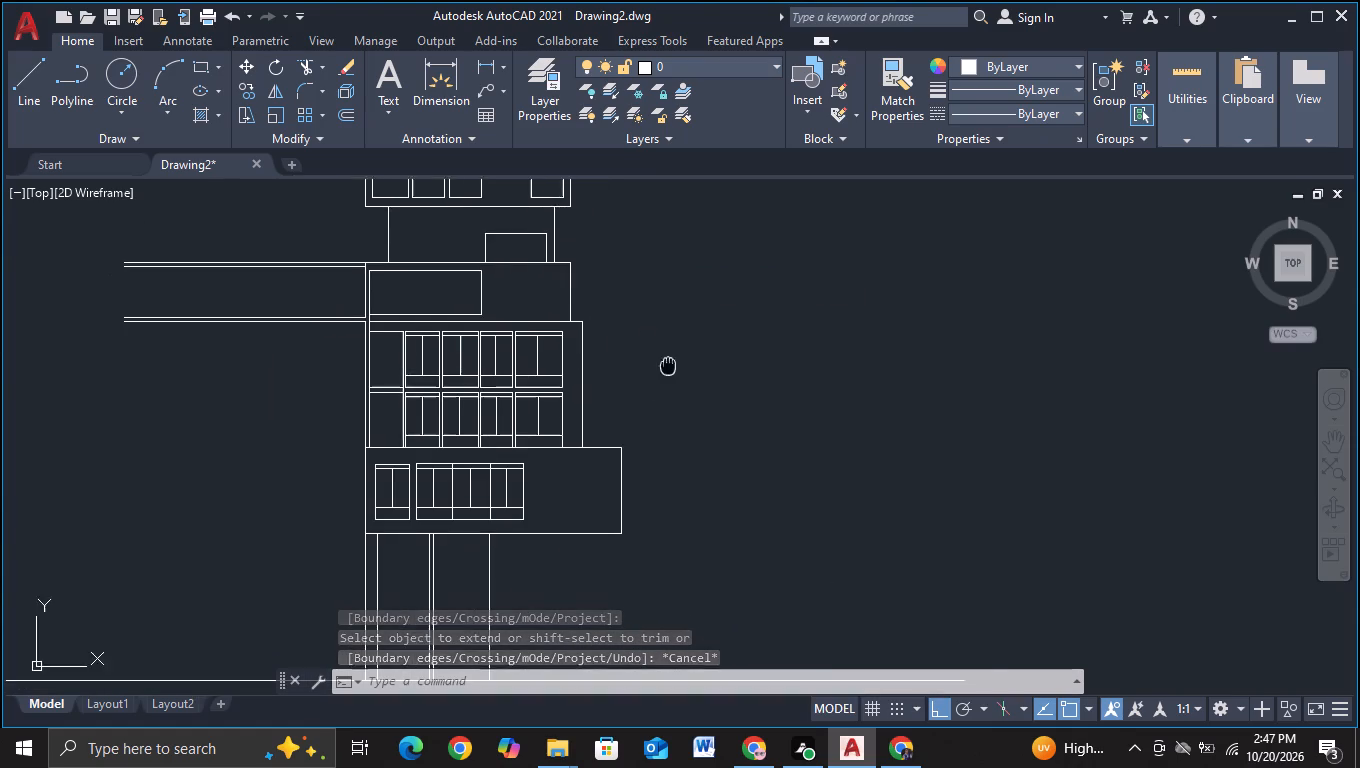
{"action": "middle_click_drag", "start_coordinate": [679, 362], "coordinate": [720, 352]}
{"action": "scroll", "coordinate": [723, 352], "scroll_direction": "up", "scroll_amount": 1}
{"action": "middle_click_drag", "start_coordinate": [707, 387], "coordinate": [808, 305]}
{"action": "key", "text": "Escape"}
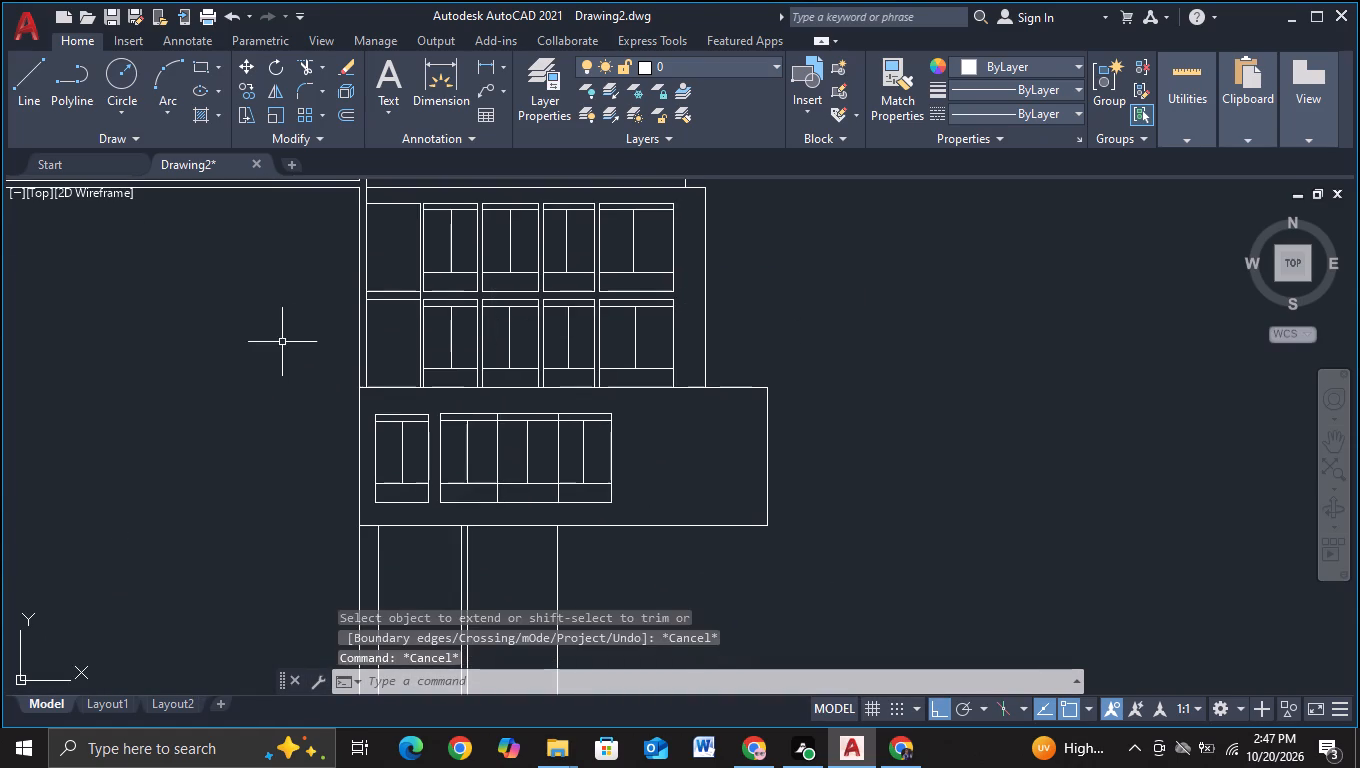
{"action": "middle_click_drag", "start_coordinate": [281, 342], "coordinate": [287, 425]}
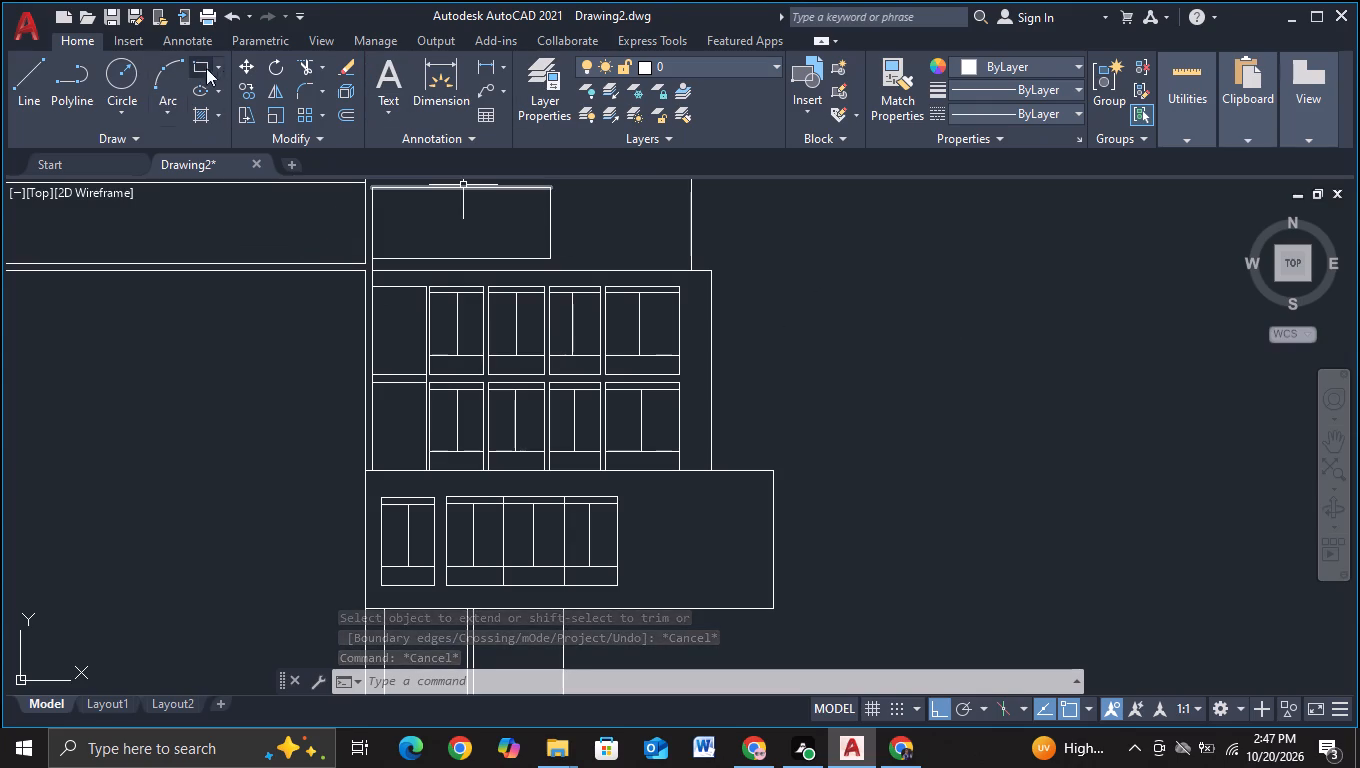
{"action": "left_click", "coordinate": [296, 66]}
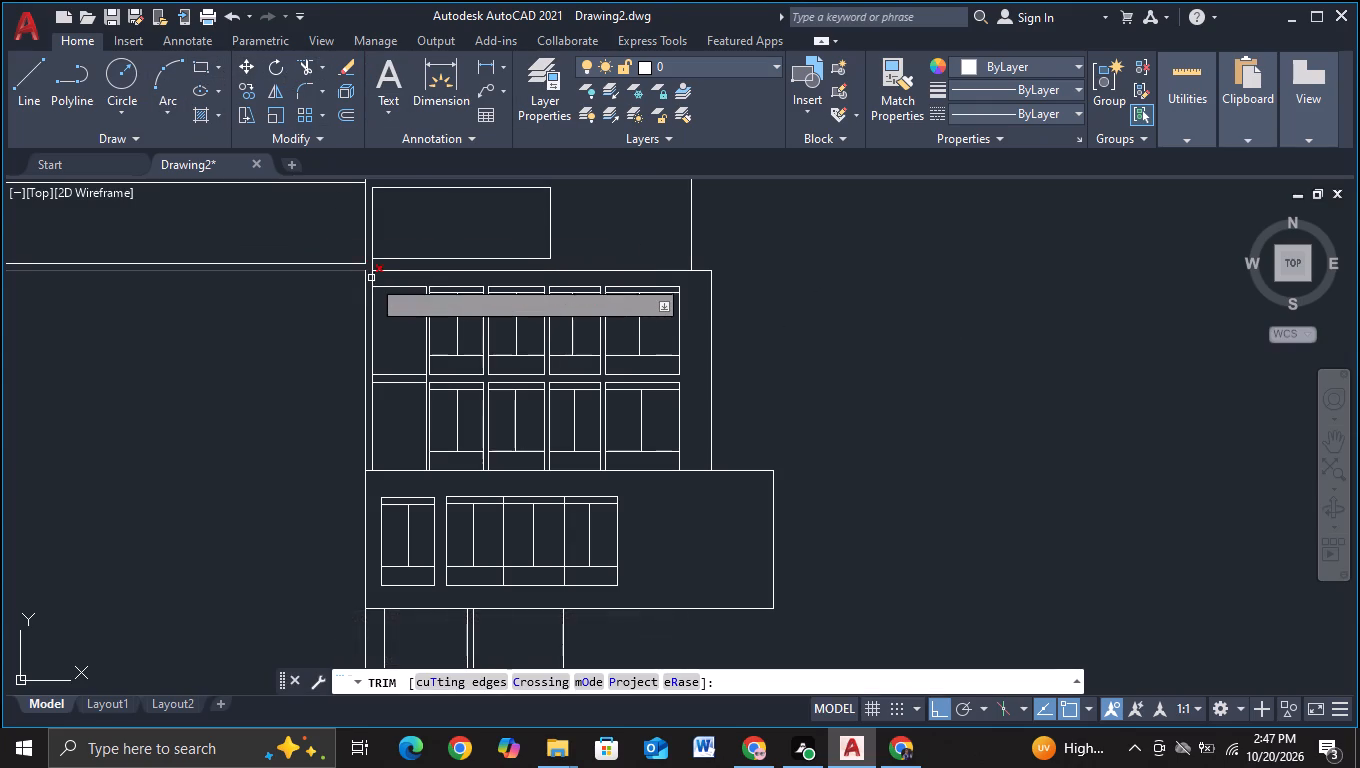
{"action": "left_click", "coordinate": [371, 284]}
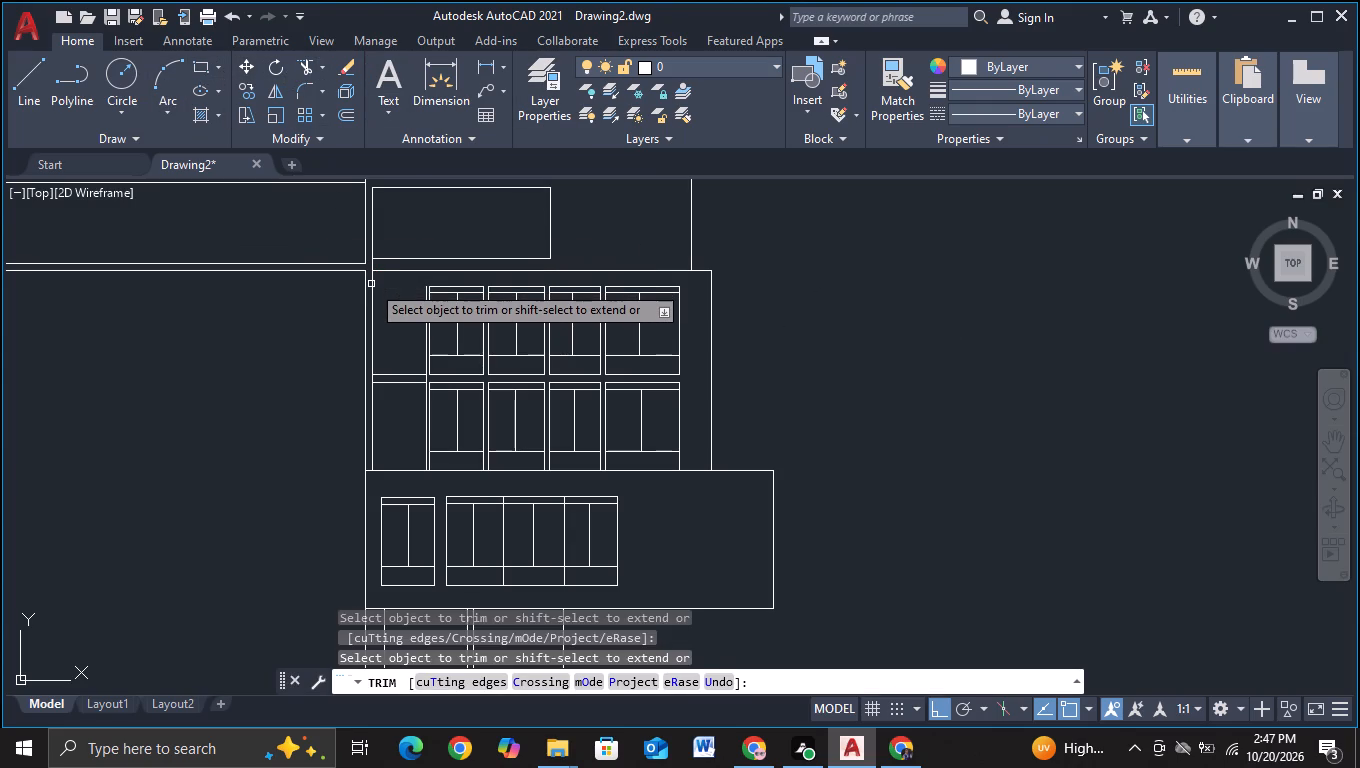
{"action": "key", "text": "ctrl+z"}
{"action": "scroll", "coordinate": [373, 282], "scroll_direction": "up", "scroll_amount": 2}
{"action": "left_click", "coordinate": [364, 278]}
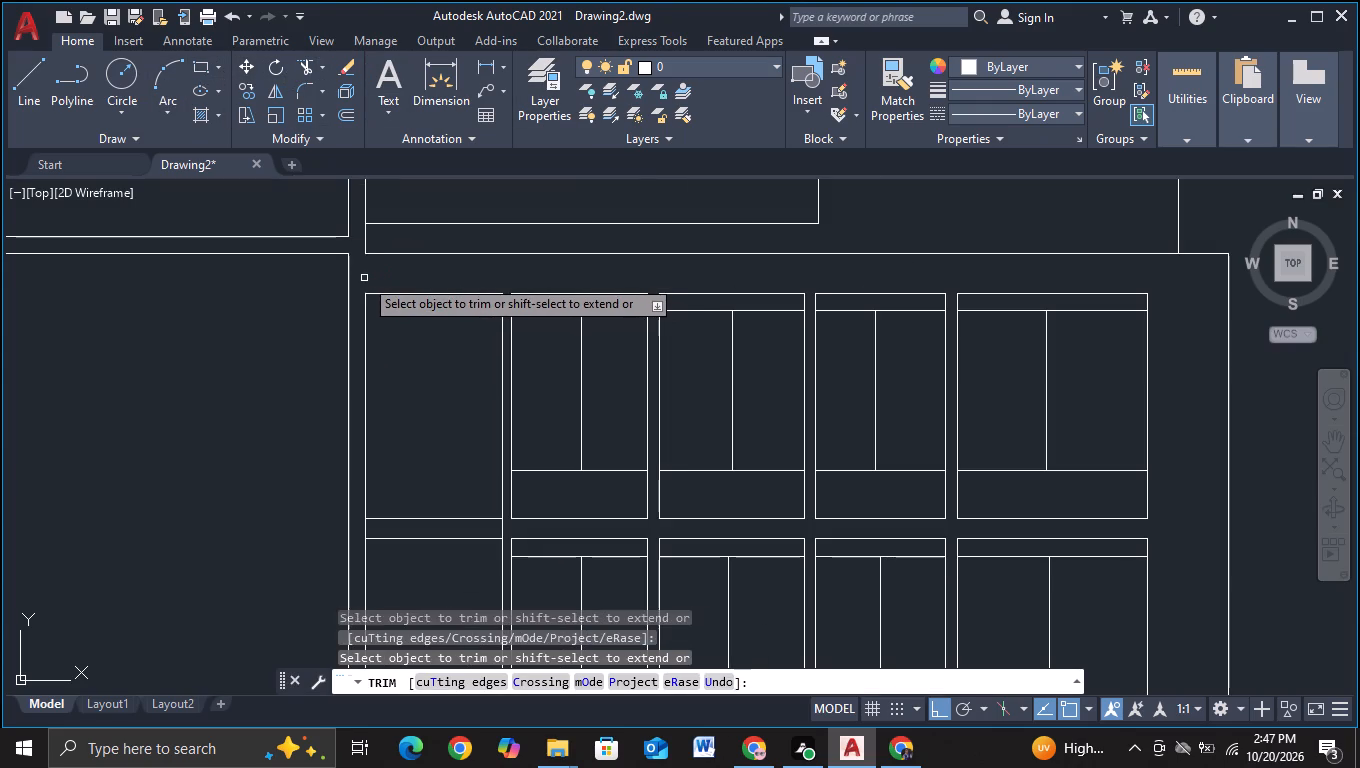
{"action": "key", "text": "Escape"}
Move both rows of window panels about 0.64 units horizontally to the right within their section.
{"action": "scroll", "coordinate": [367, 278], "scroll_direction": "down", "scroll_amount": 2}
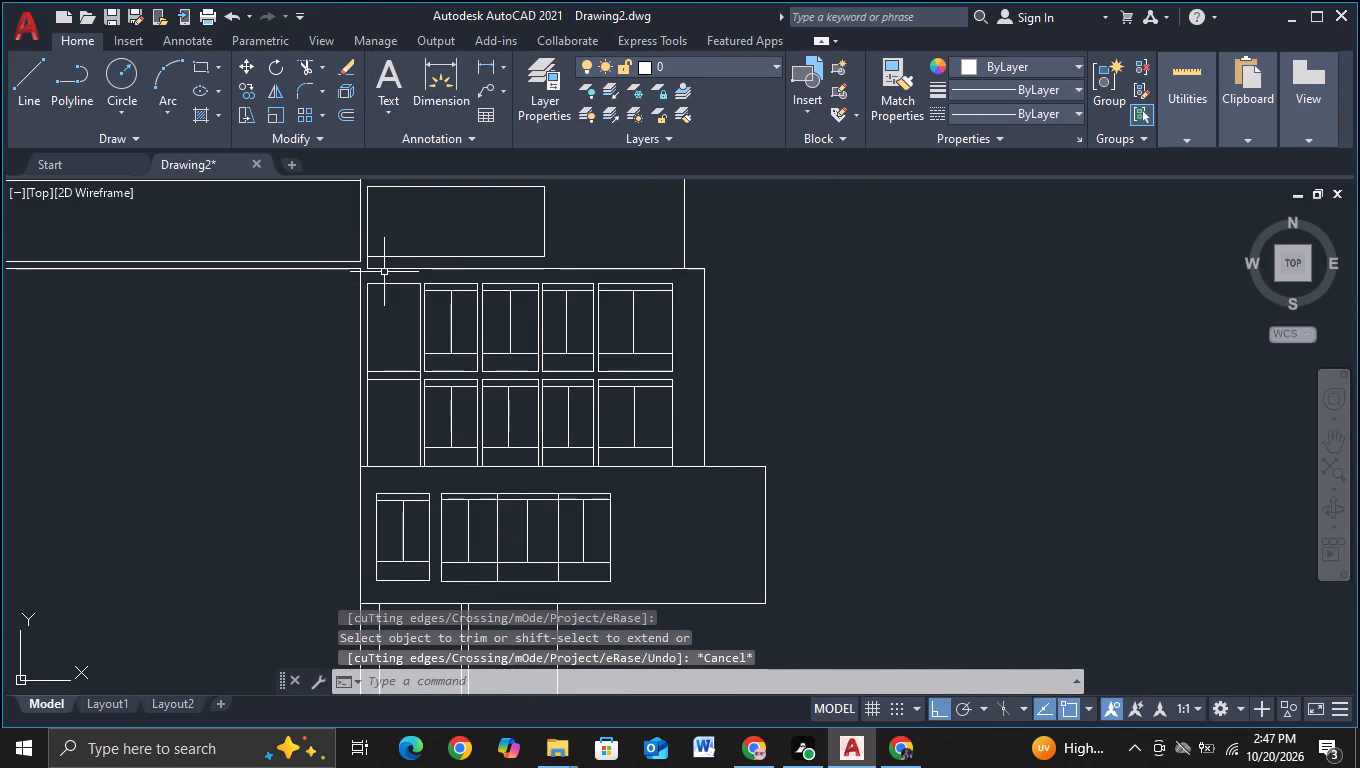
{"action": "scroll", "coordinate": [382, 271], "scroll_direction": "up", "scroll_amount": 2}
{"action": "left_click", "coordinate": [330, 278]}
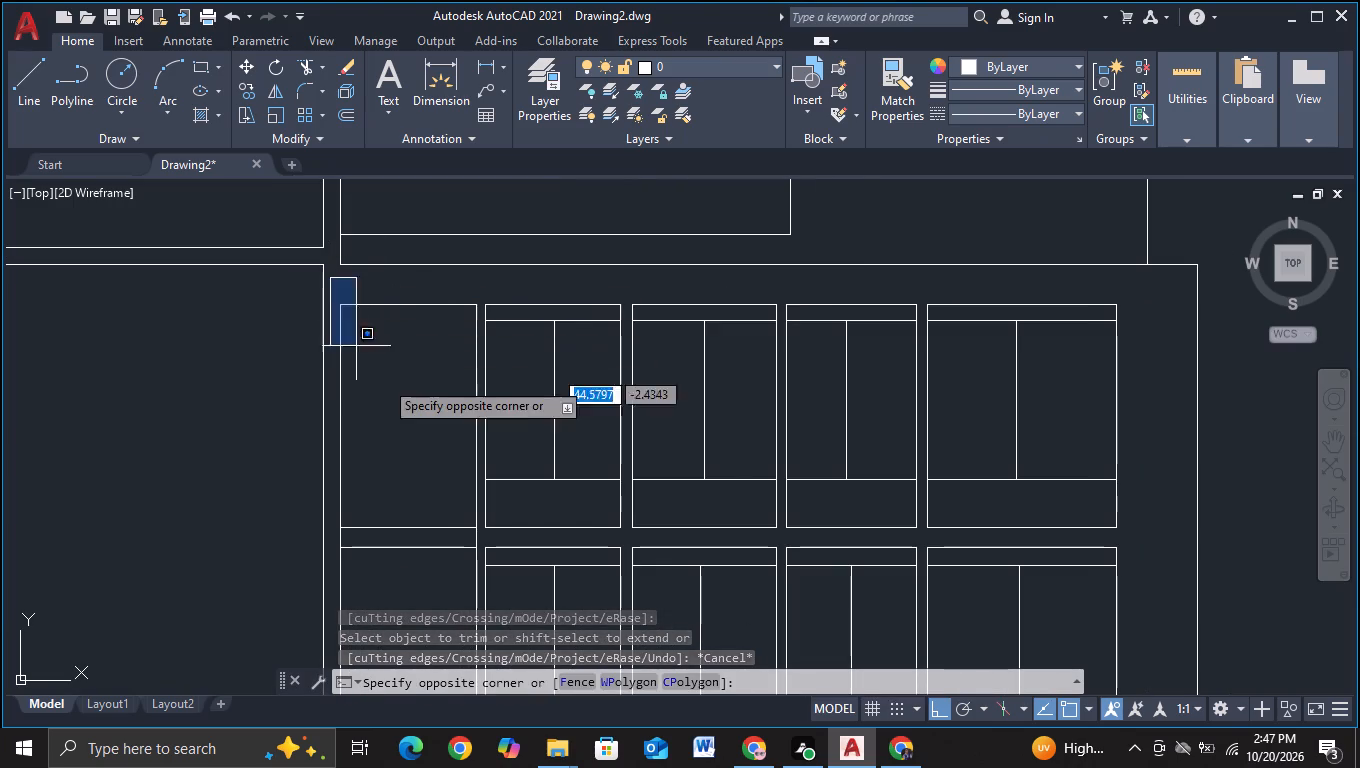
{"action": "scroll", "coordinate": [414, 399], "scroll_direction": "down", "scroll_amount": 3}
{"action": "middle_click_drag", "start_coordinate": [600, 483], "coordinate": [572, 427]}
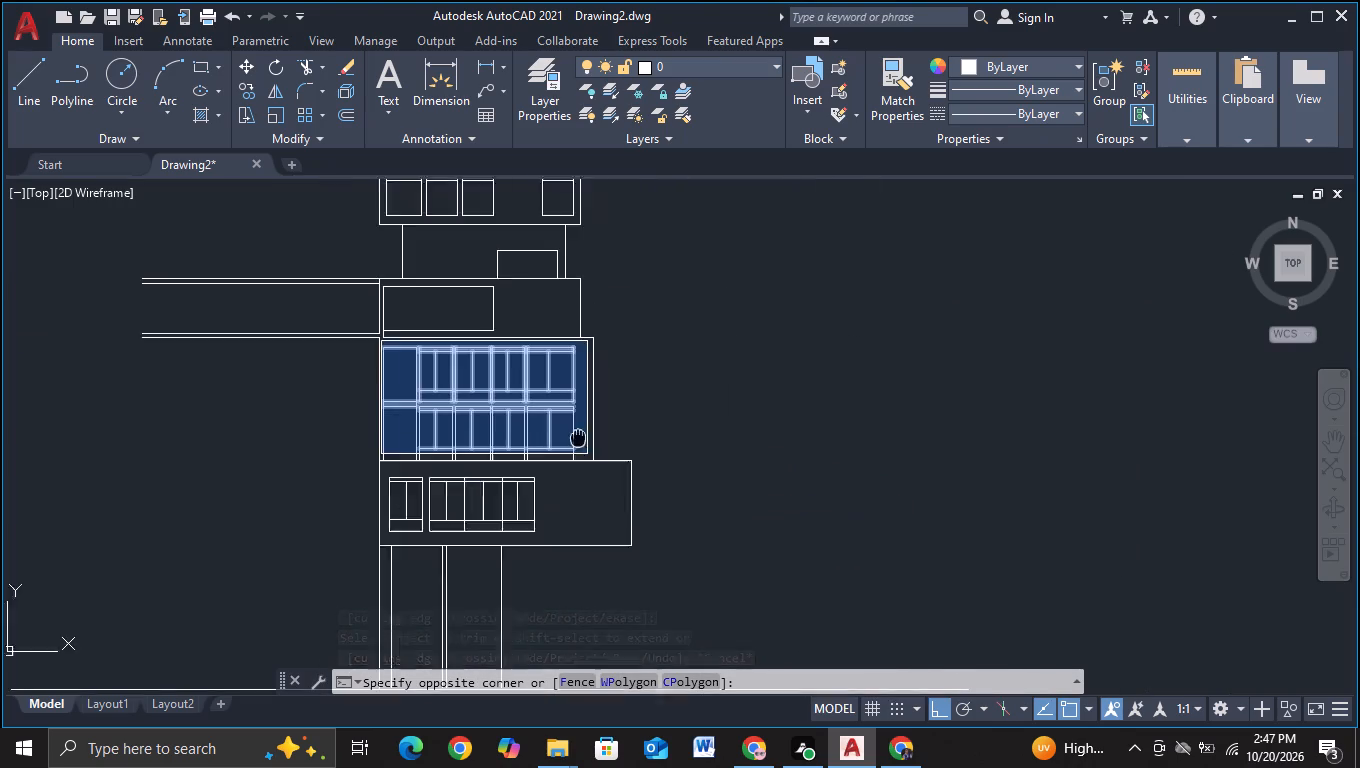
{"action": "middle_click_drag", "start_coordinate": [572, 427], "coordinate": [554, 397]}
{"action": "scroll", "coordinate": [554, 397], "scroll_direction": "up", "scroll_amount": 2}
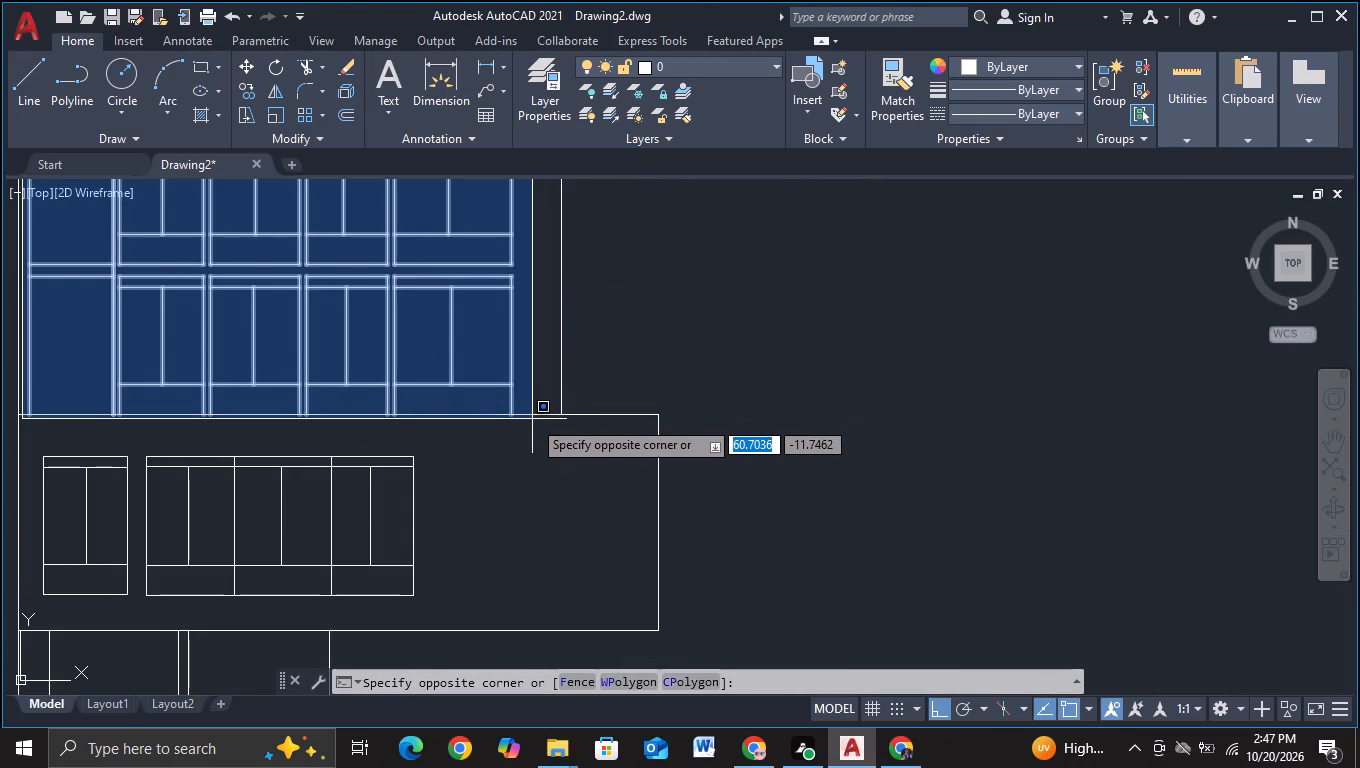
{"action": "left_click", "coordinate": [532, 419]}
{"action": "key", "text": "m"}
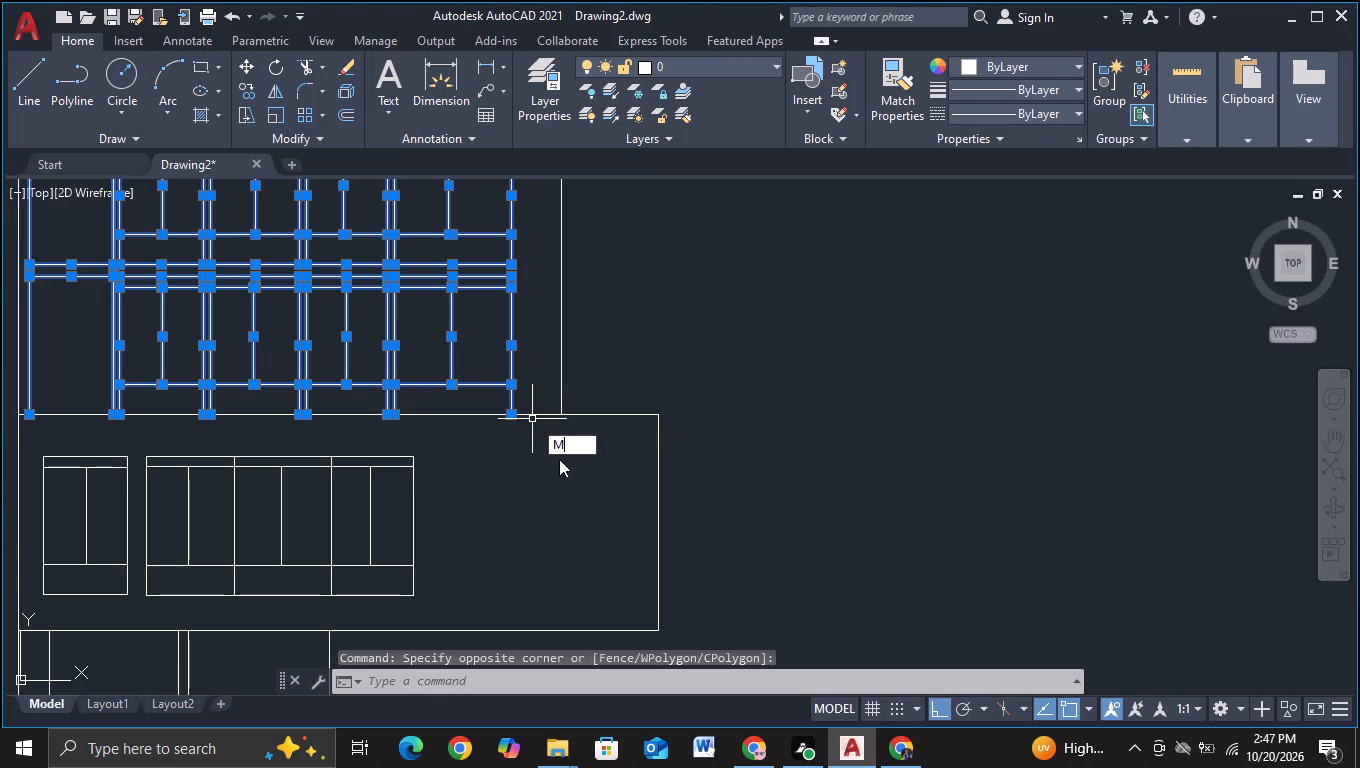
{"action": "left_click", "coordinate": [581, 468]}
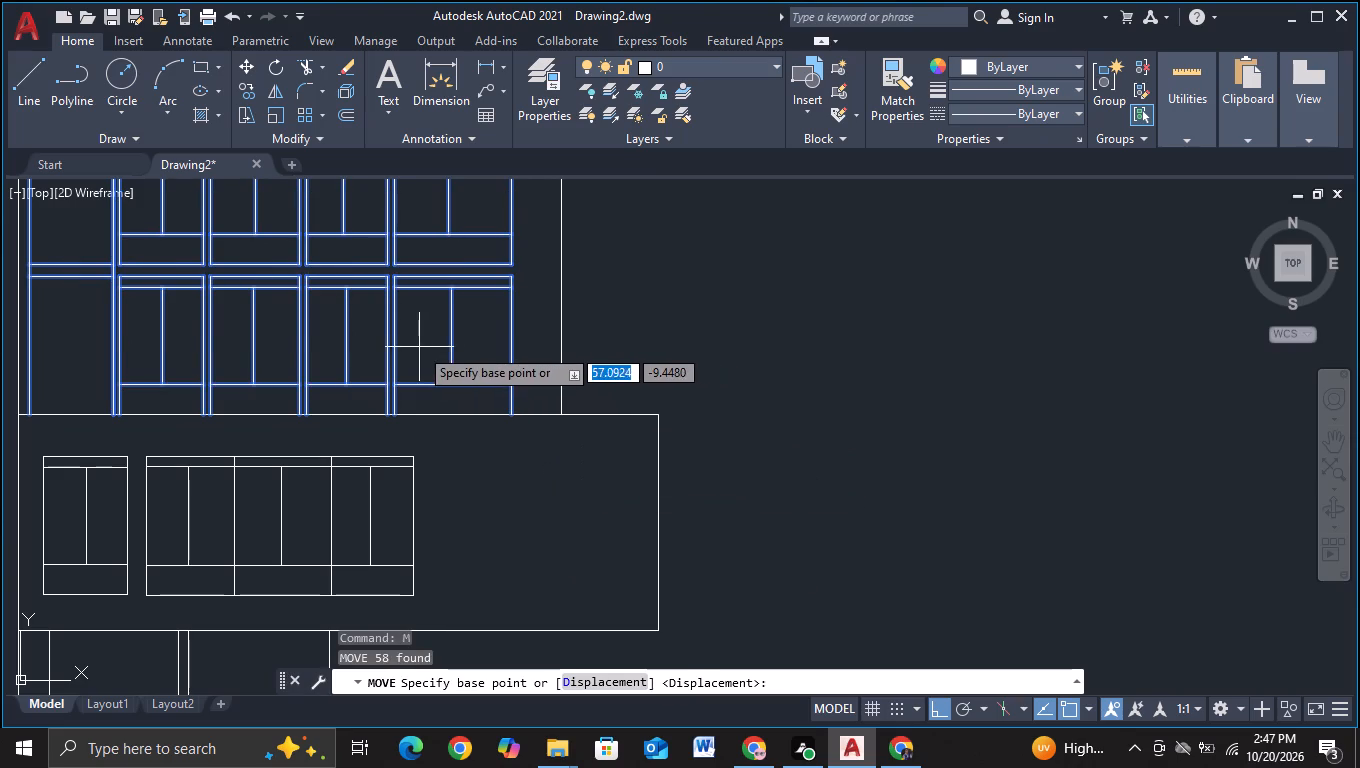
{"action": "left_click", "coordinate": [419, 347]}
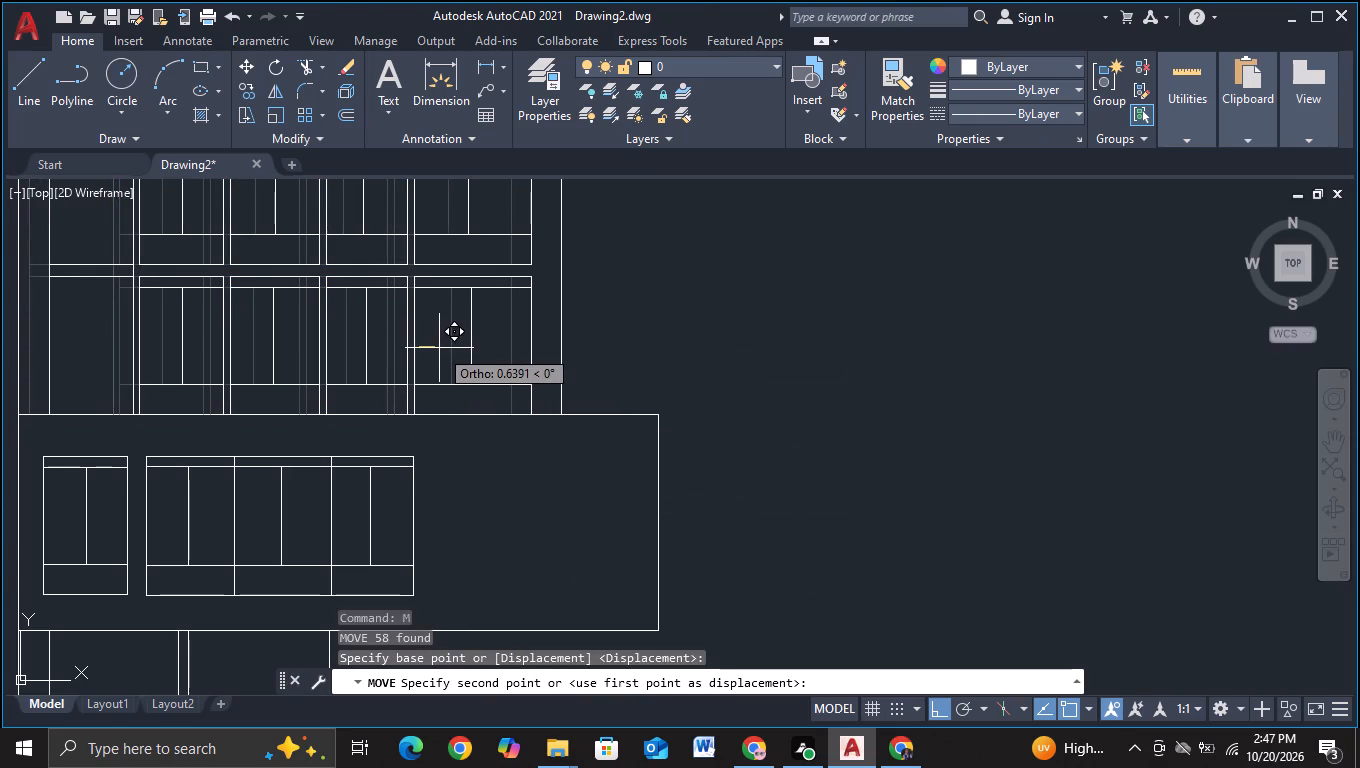
{"action": "left_click", "coordinate": [438, 348]}
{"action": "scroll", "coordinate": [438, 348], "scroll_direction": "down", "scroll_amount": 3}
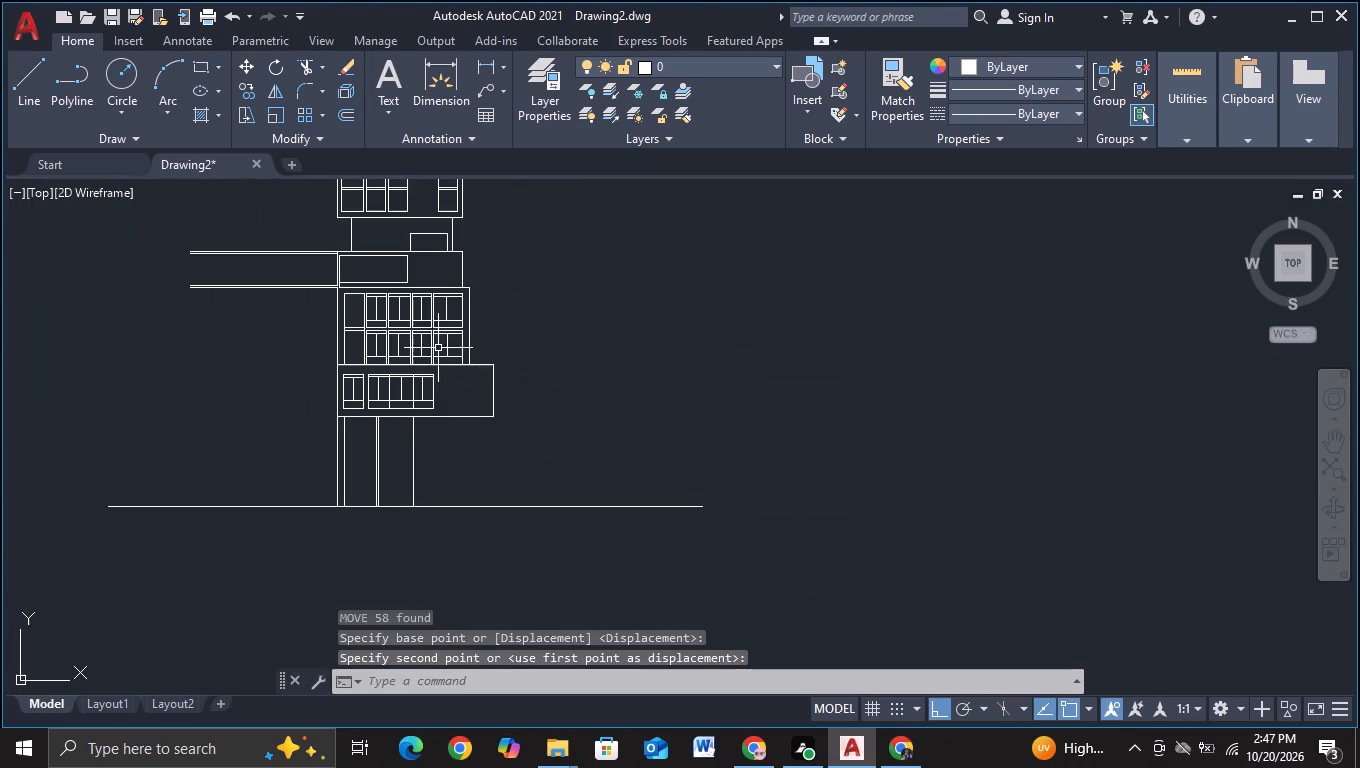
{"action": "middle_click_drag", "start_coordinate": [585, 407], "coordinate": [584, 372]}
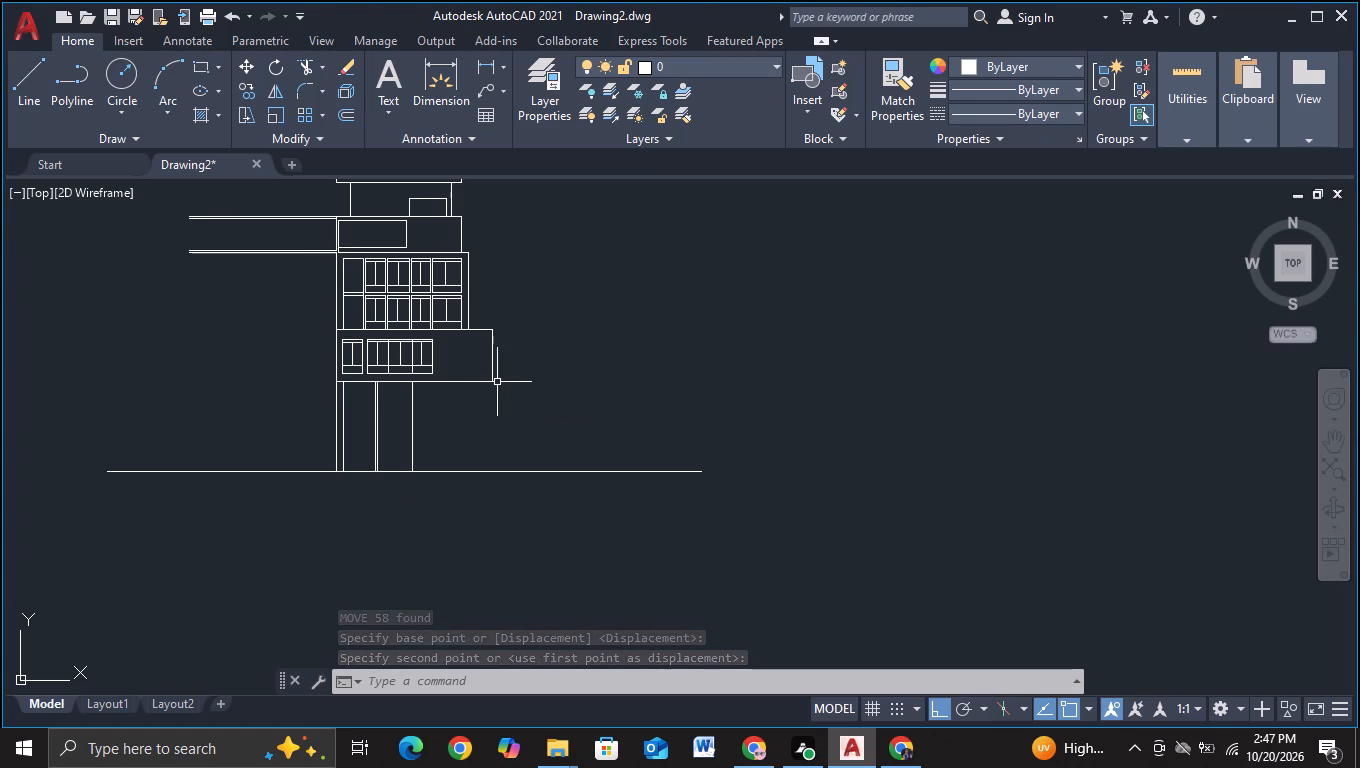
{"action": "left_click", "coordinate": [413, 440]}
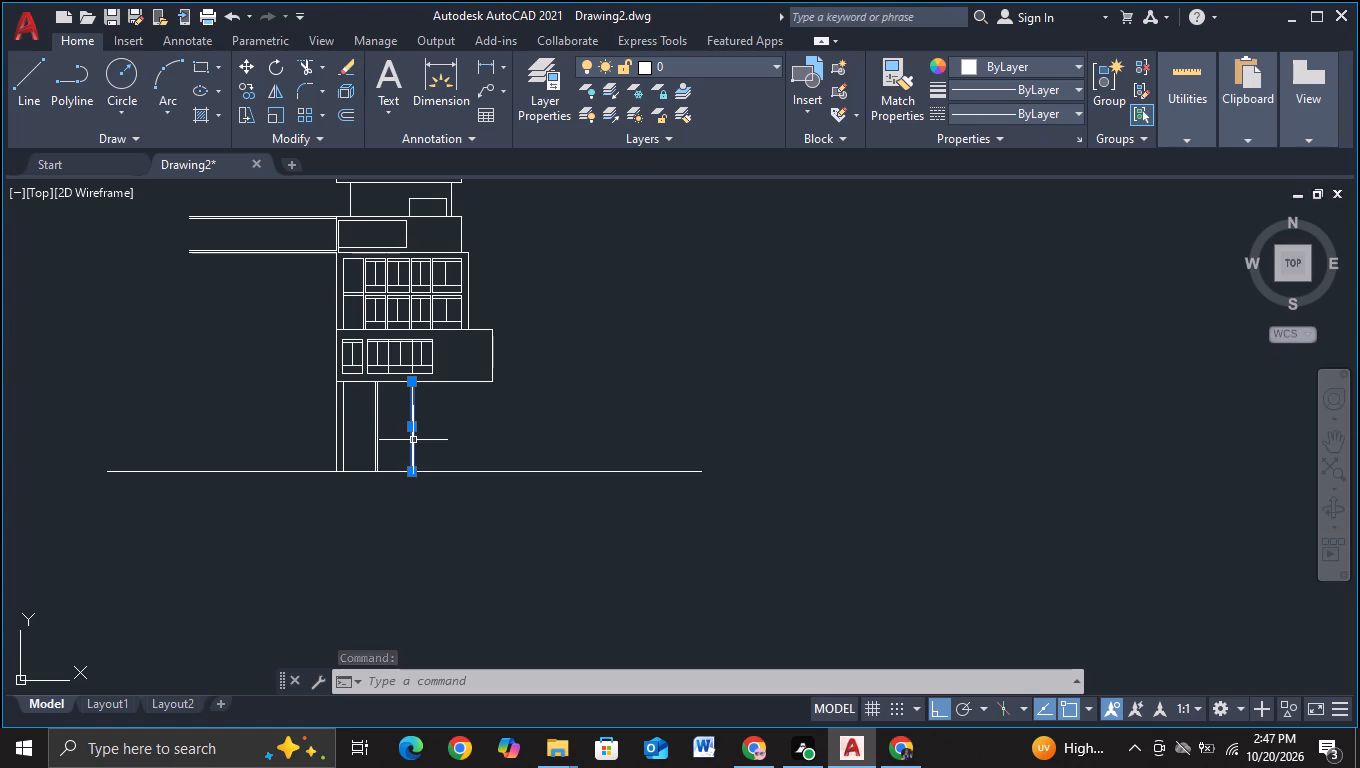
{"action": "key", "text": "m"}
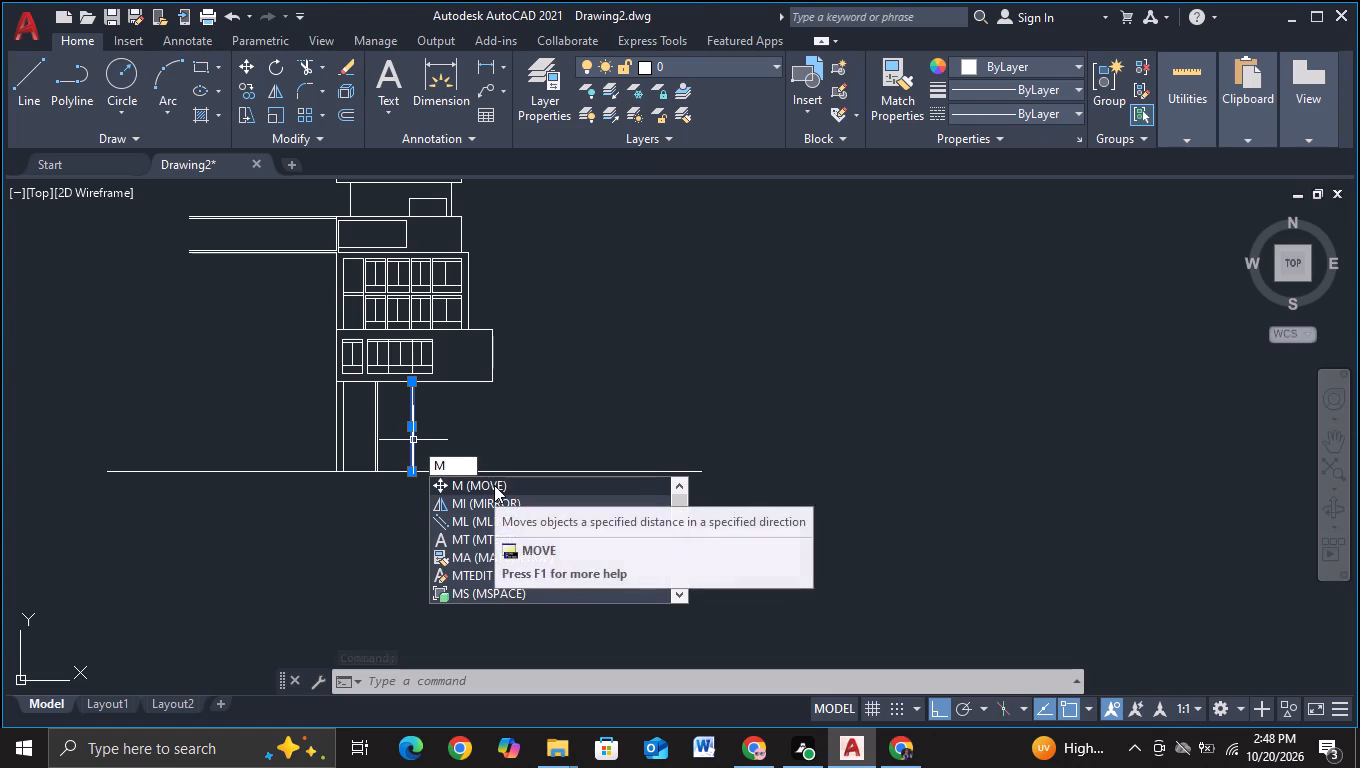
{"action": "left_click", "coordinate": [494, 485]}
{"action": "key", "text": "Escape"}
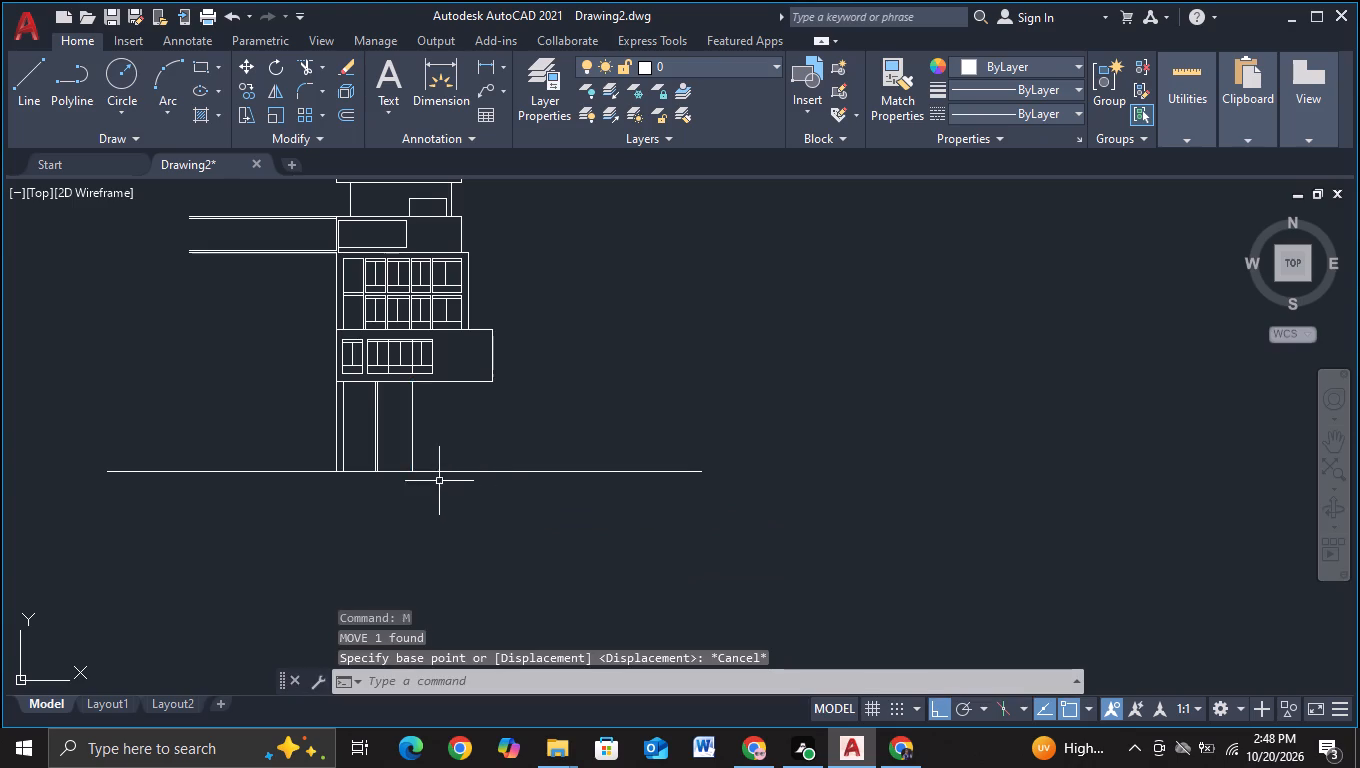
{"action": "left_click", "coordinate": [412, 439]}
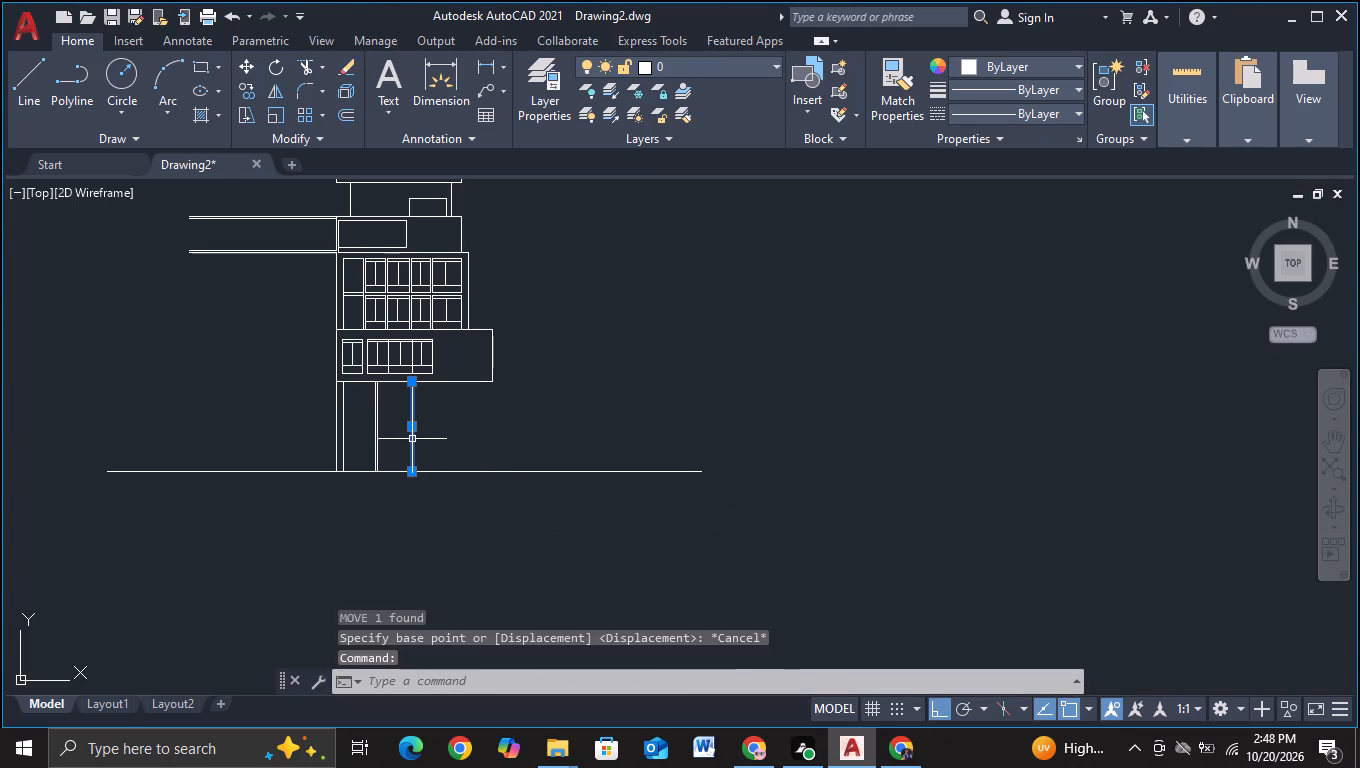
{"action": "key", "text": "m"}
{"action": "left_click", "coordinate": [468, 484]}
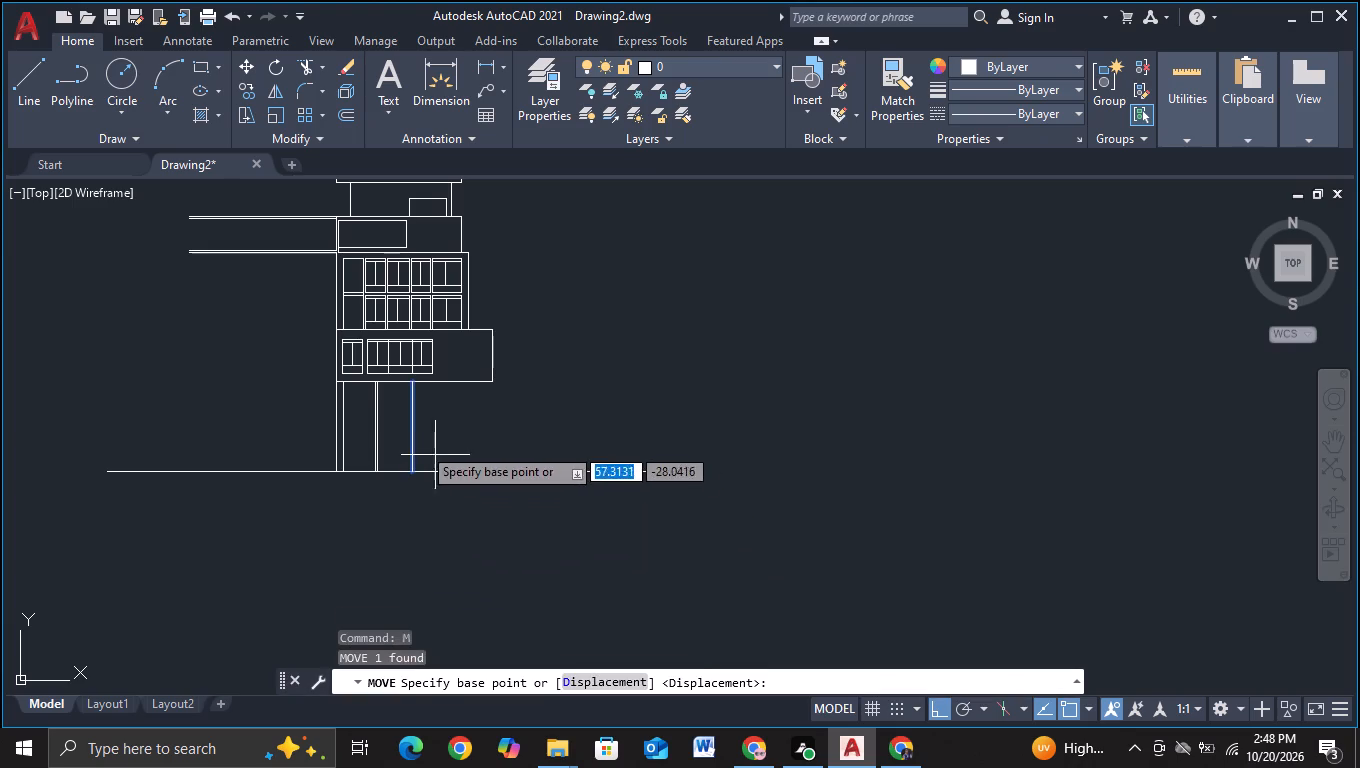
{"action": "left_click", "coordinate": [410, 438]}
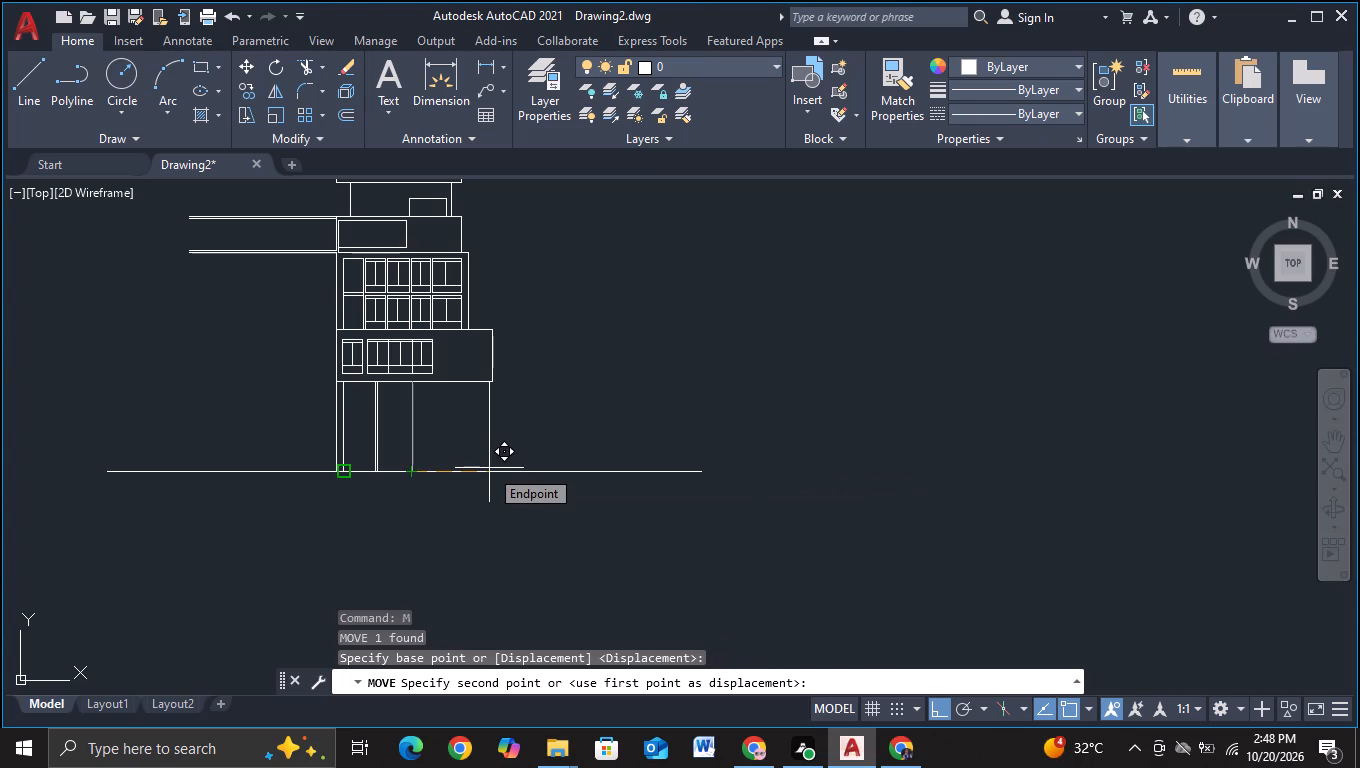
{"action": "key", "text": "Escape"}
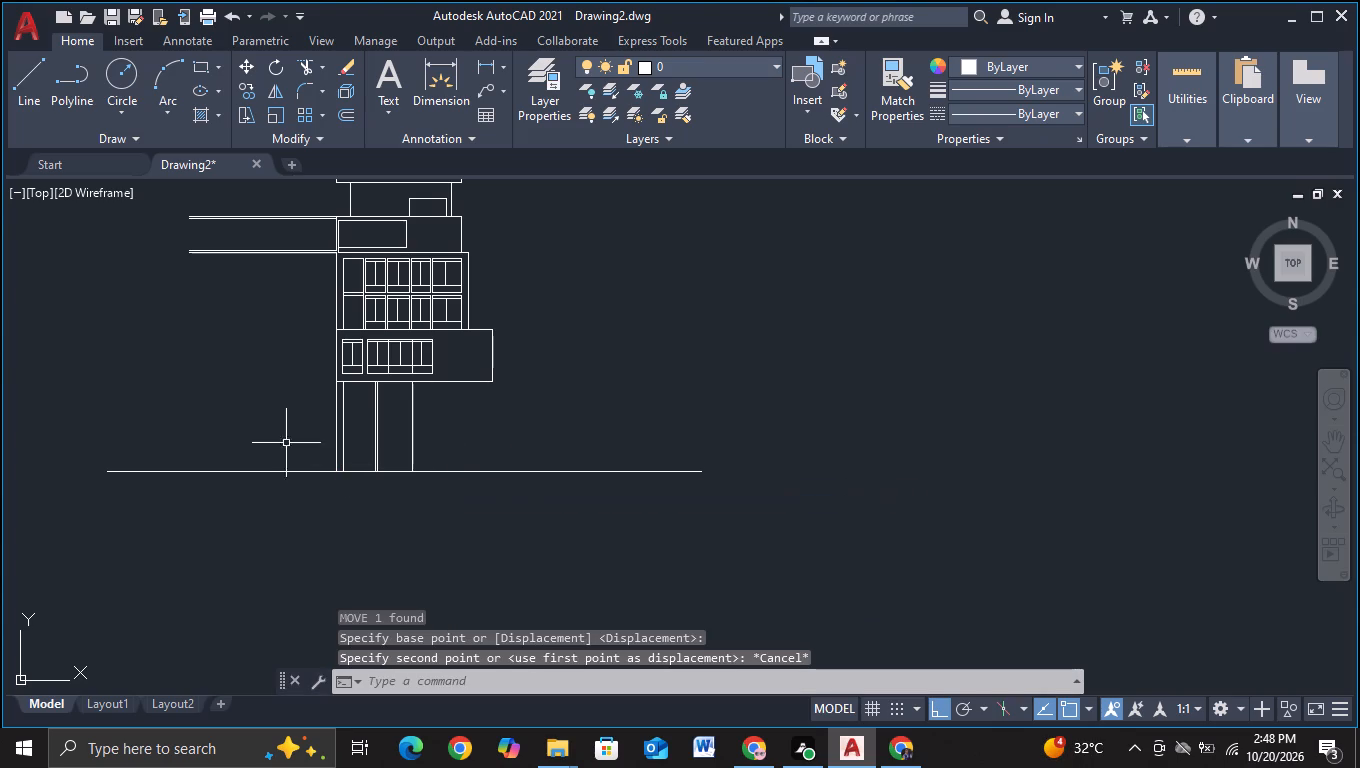
Draw a horizontal line about 12.4 units long below the lowest storey to its right edge's alignment, continuing down past the ground line.
{"action": "left_click", "coordinate": [26, 105]}
{"action": "scroll", "coordinate": [488, 410], "scroll_direction": "up", "scroll_amount": 2}
{"action": "middle_click_drag", "start_coordinate": [437, 462], "coordinate": [501, 431]}
{"action": "left_click", "coordinate": [316, 393]}
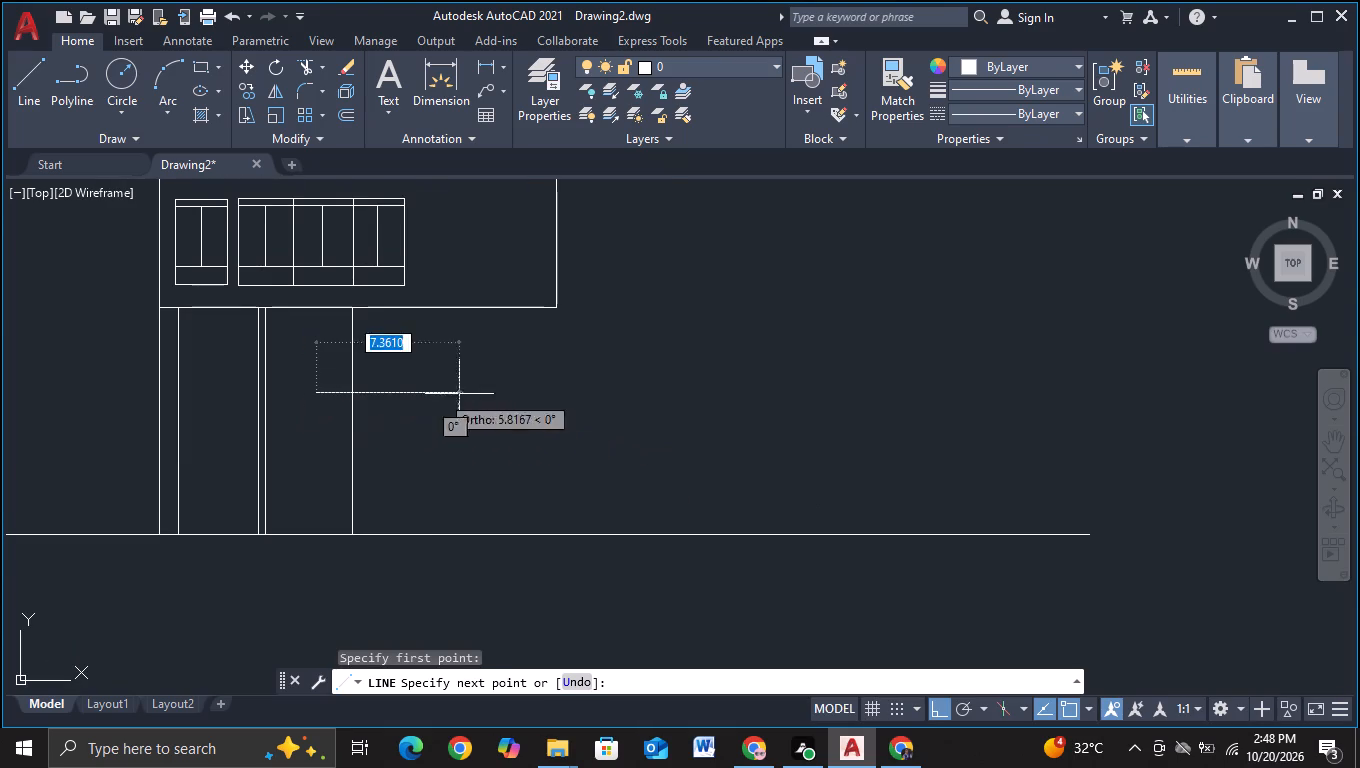
{"action": "left_click", "coordinate": [556, 396]}
{"action": "left_click", "coordinate": [561, 605]}
{"action": "key", "text": "Escape"}
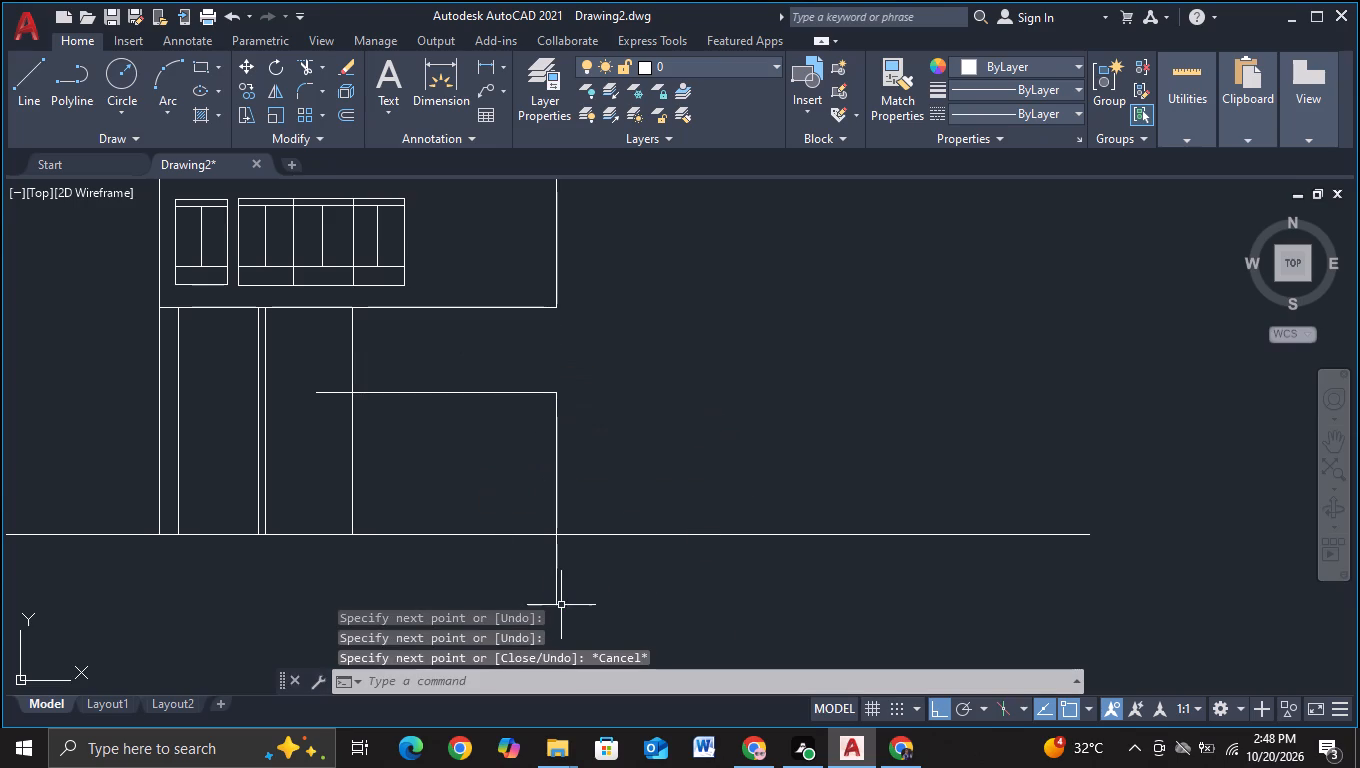
Draw a vertical line from the new corner up to the lower right corner of the lowest storey.
{"action": "left_click", "coordinate": [29, 99]}
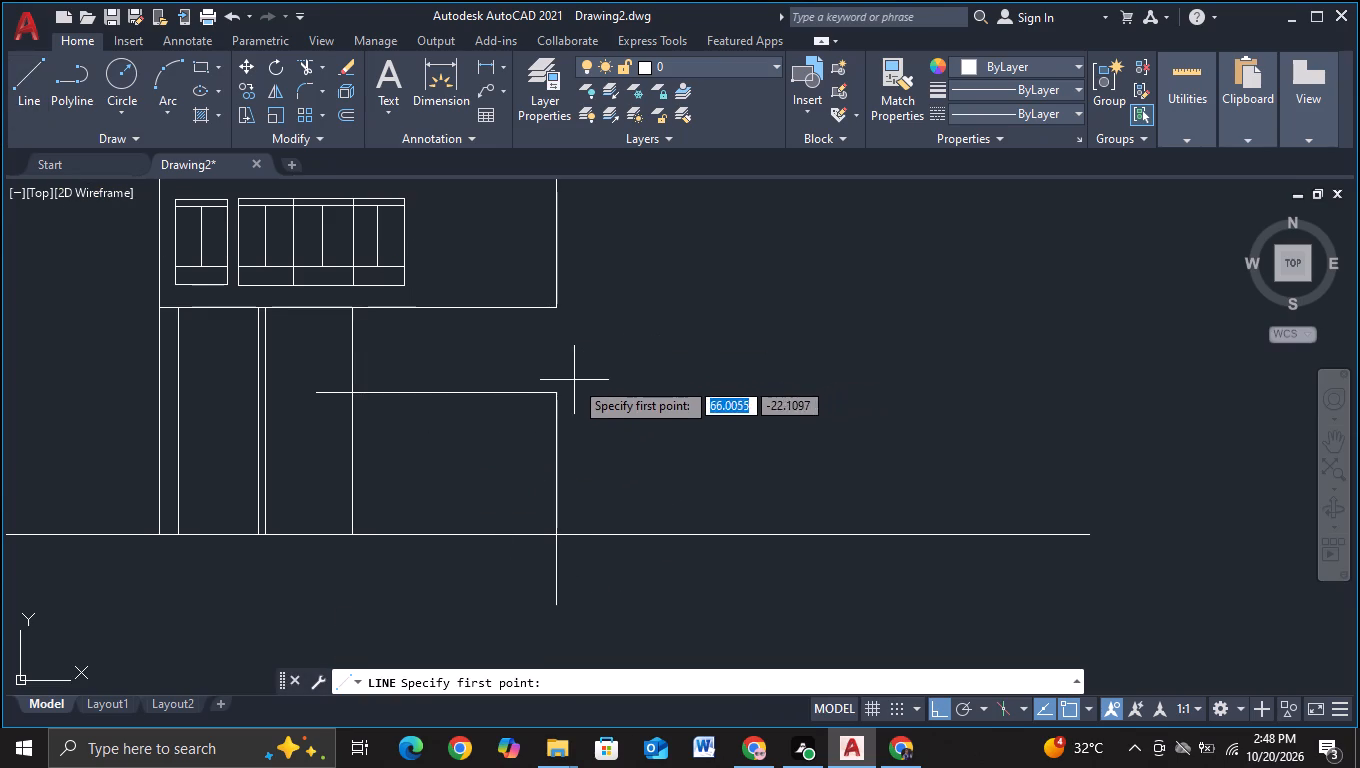
{"action": "left_click", "coordinate": [563, 388]}
{"action": "left_click", "coordinate": [558, 294]}
{"action": "key", "text": "Escape"}
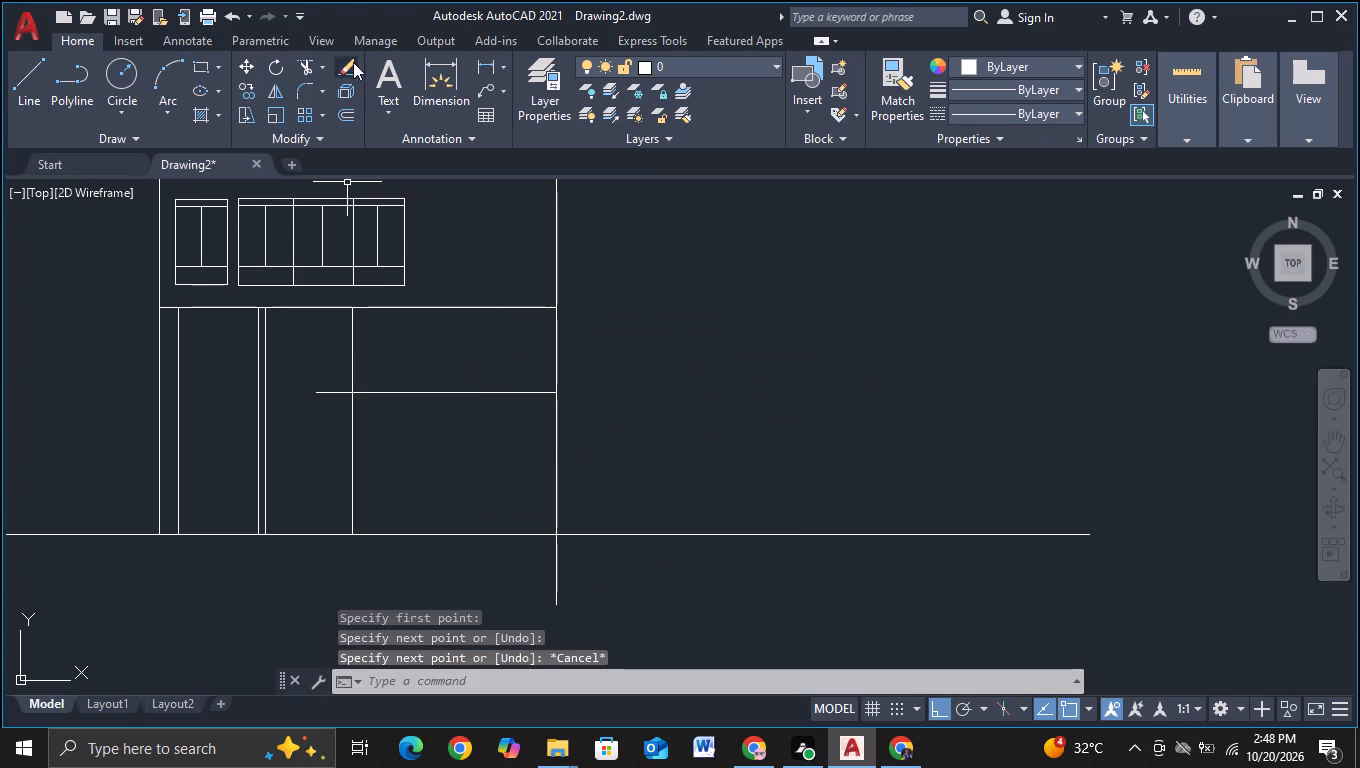
Trim the horizontal line's overhang beyond the rightmost column line and the vertical line's part below the ground line.
{"action": "left_click", "coordinate": [285, 68]}
{"action": "left_click", "coordinate": [303, 64]}
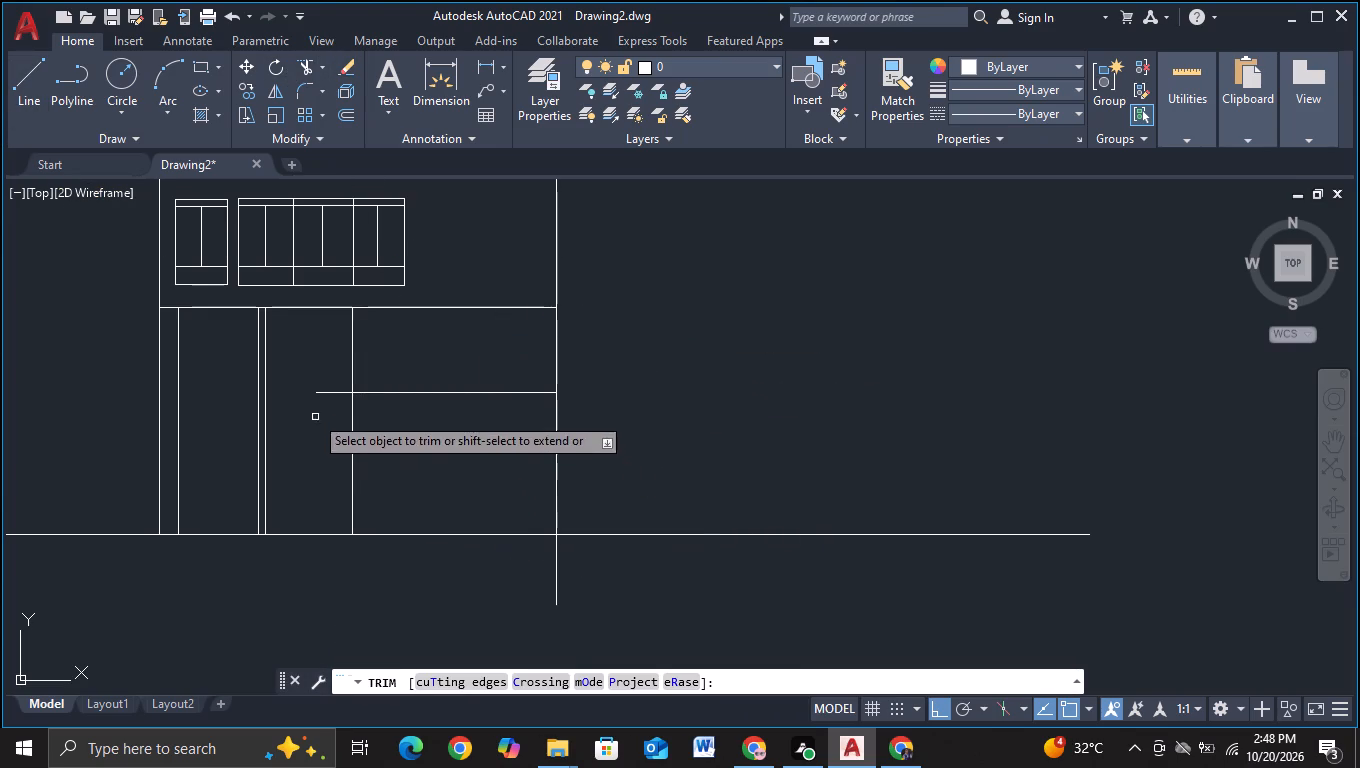
{"action": "left_click_drag", "start_coordinate": [327, 377], "coordinate": [318, 423]}
{"action": "left_click_drag", "start_coordinate": [519, 572], "coordinate": [608, 571]}
{"action": "key", "text": "Escape"}
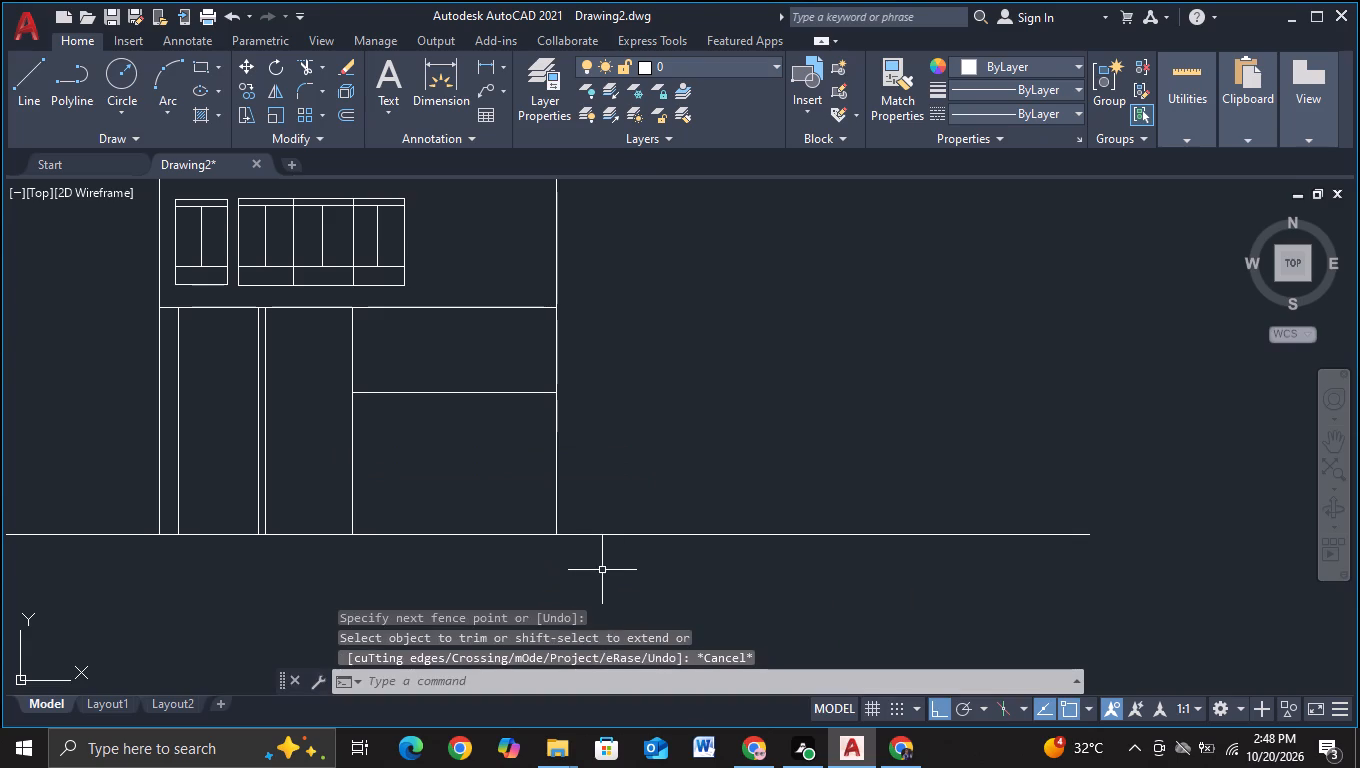
Copy the new horizontal line downward at about 0.6 and 6.4 units with object snap off.
{"action": "left_click", "coordinate": [467, 393]}
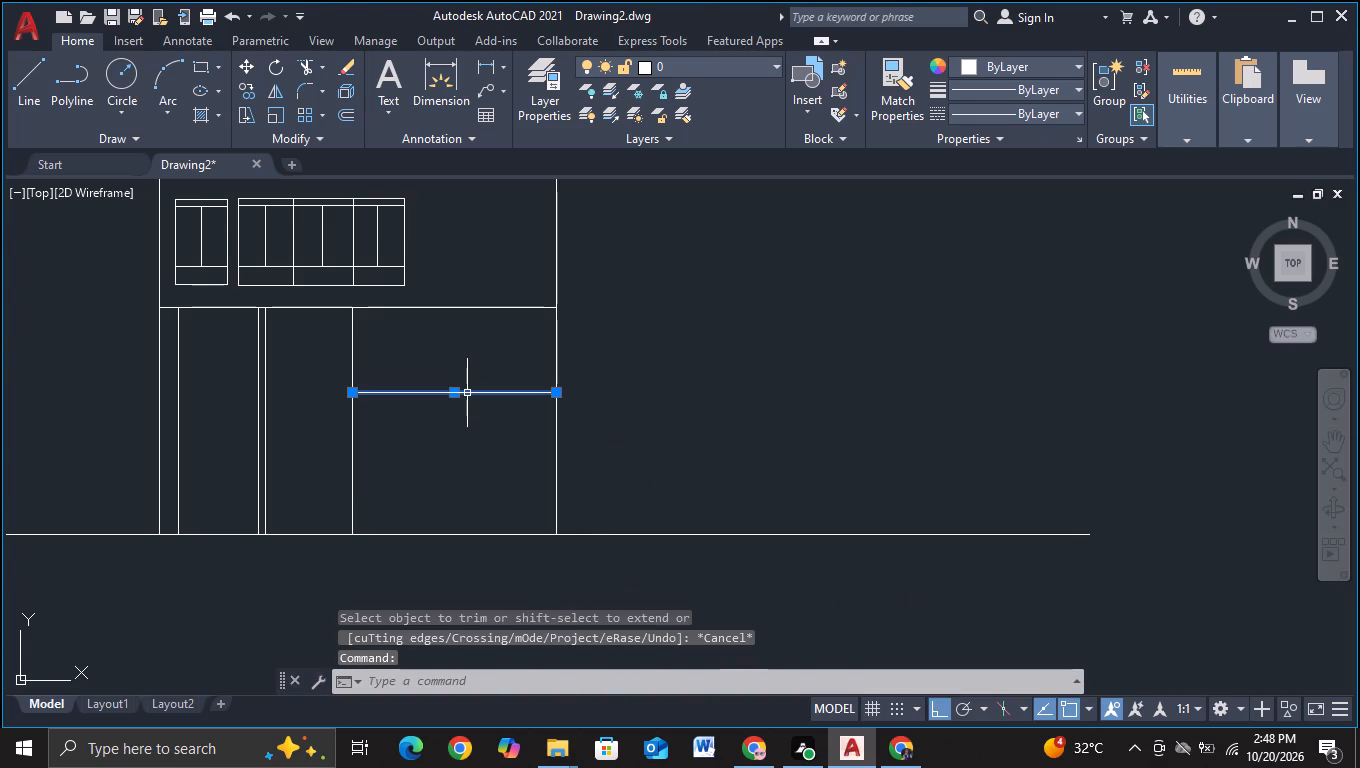
{"action": "key", "text": "c"}
{"action": "left_click", "coordinate": [539, 455]}
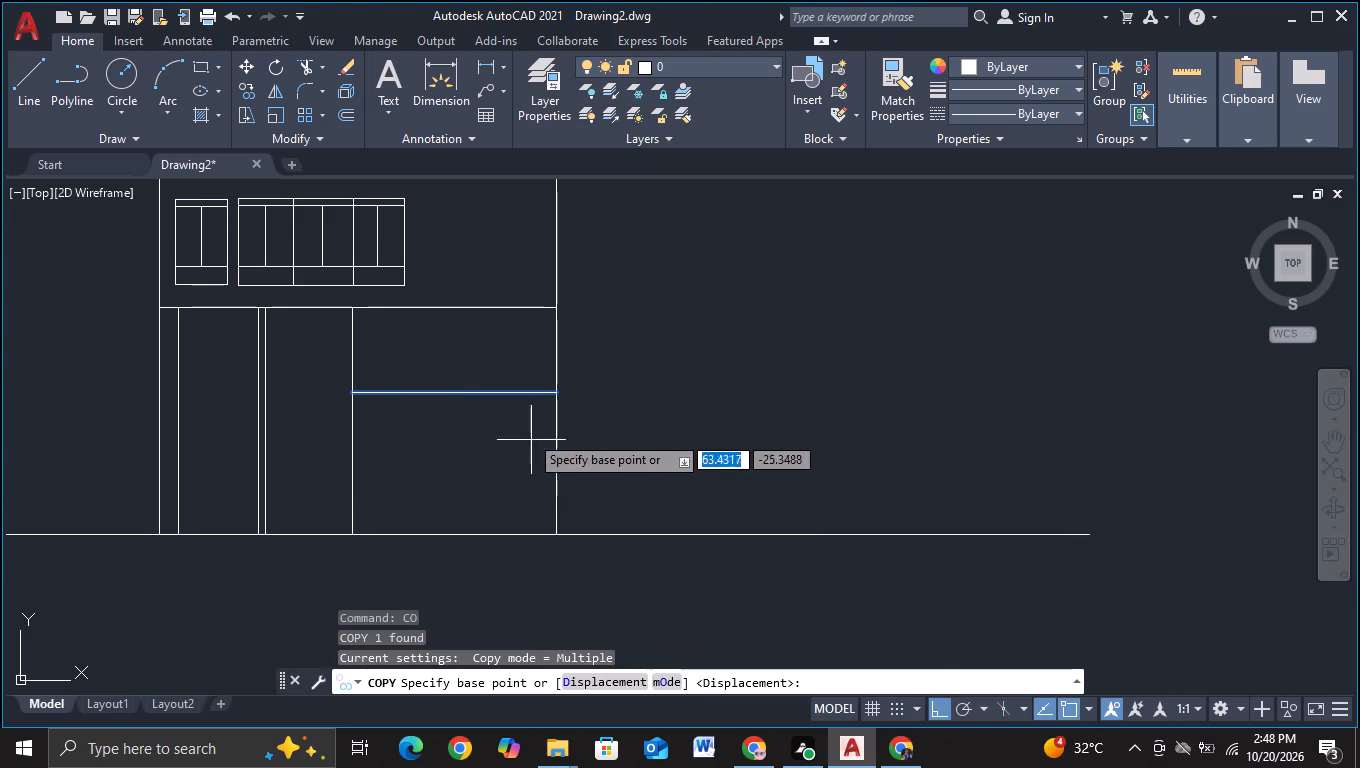
{"action": "left_click", "coordinate": [505, 390]}
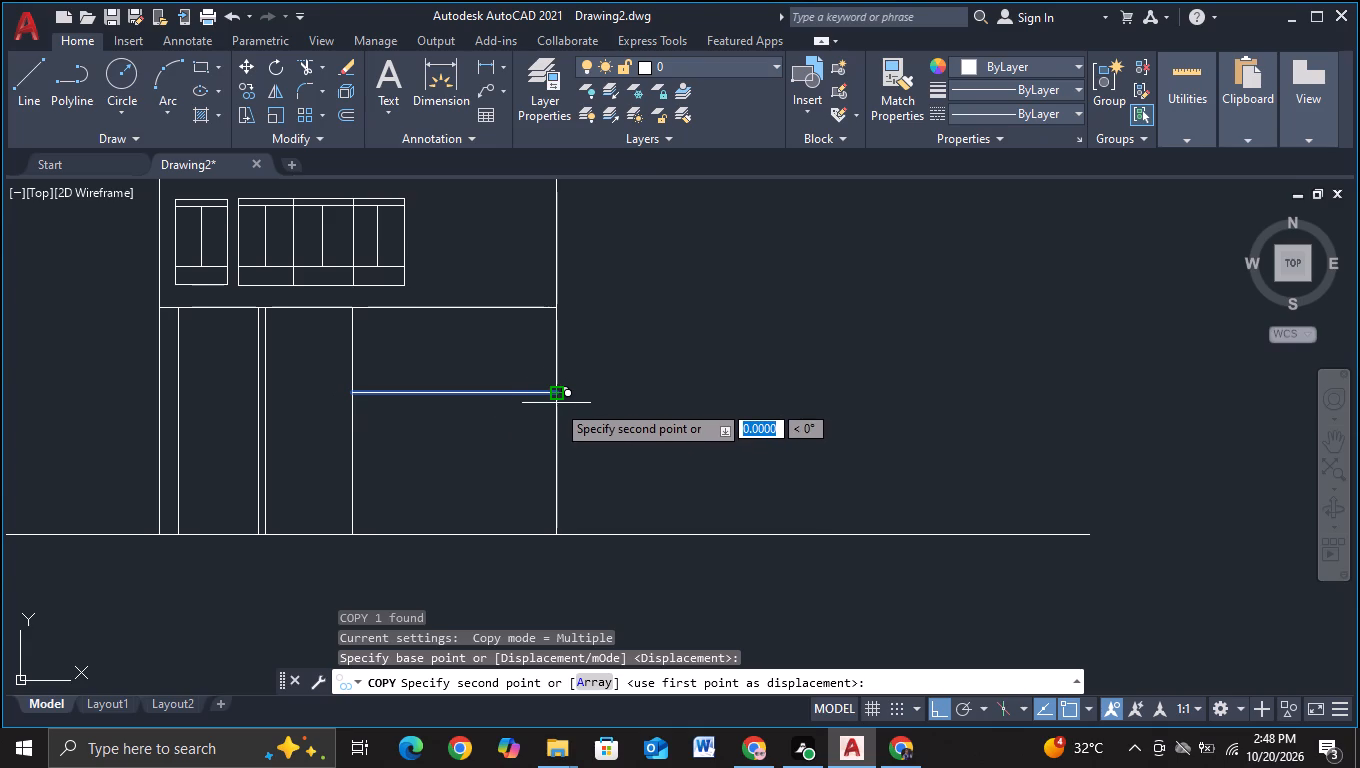
{"action": "key", "text": "F3"}
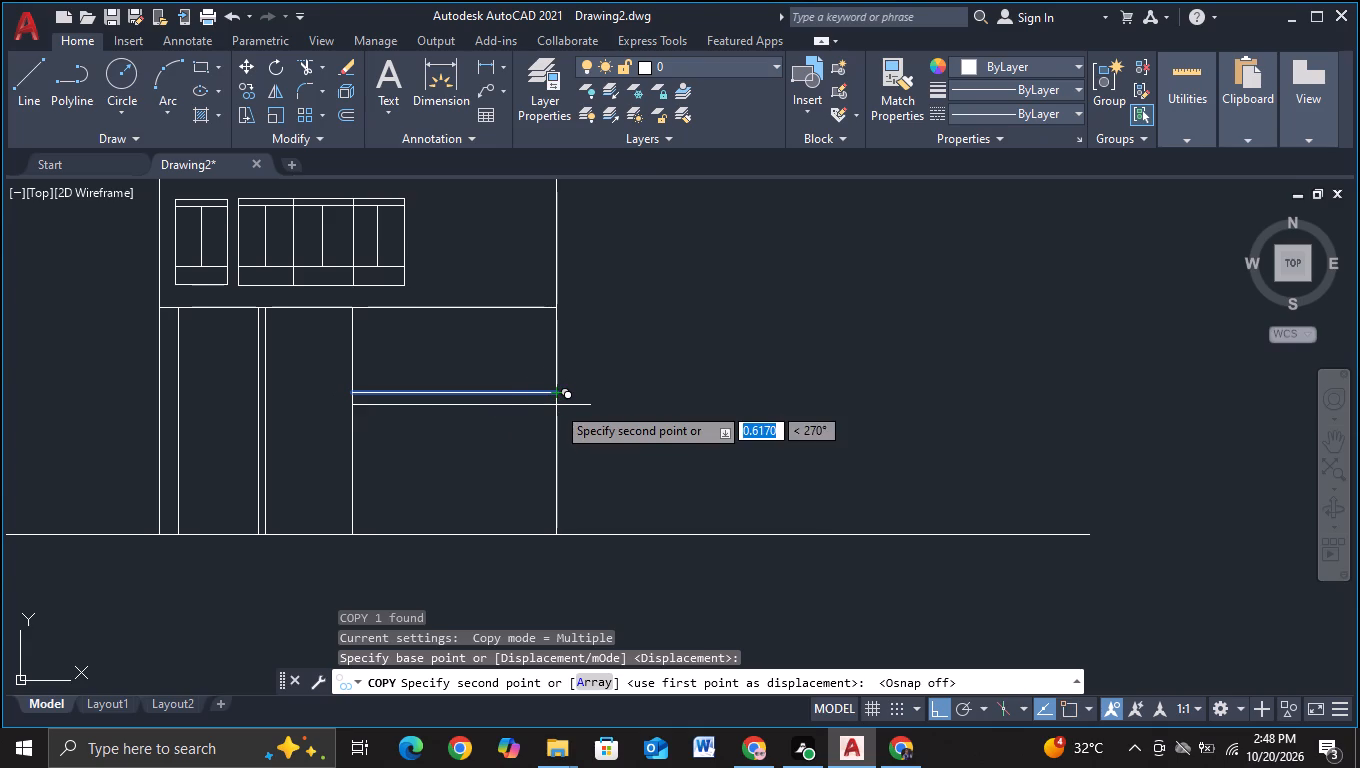
{"action": "left_click", "coordinate": [556, 405]}
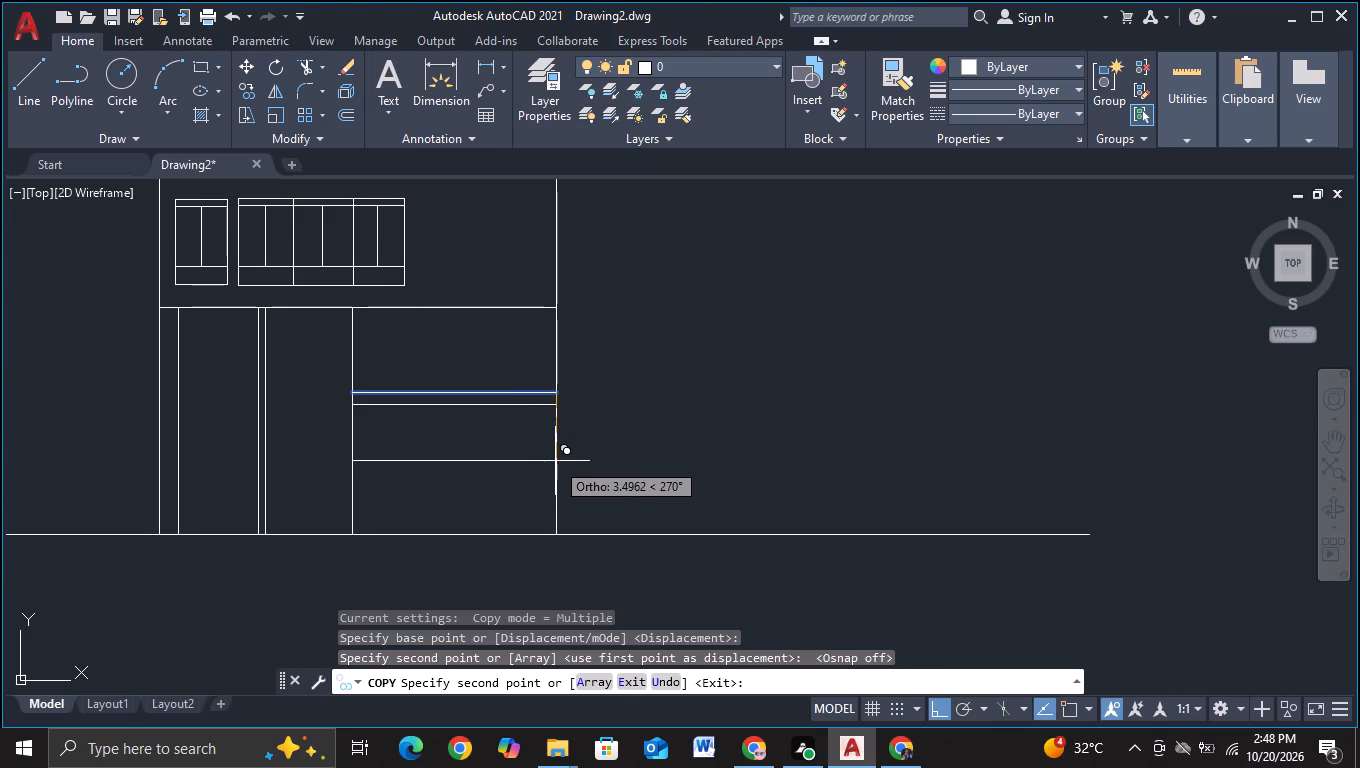
{"action": "left_click", "coordinate": [559, 517]}
{"action": "key", "text": "Escape"}
{"action": "scroll", "coordinate": [646, 470], "scroll_direction": "down", "scroll_amount": 1}
{"action": "middle_click_drag", "start_coordinate": [651, 478], "coordinate": [748, 437]}
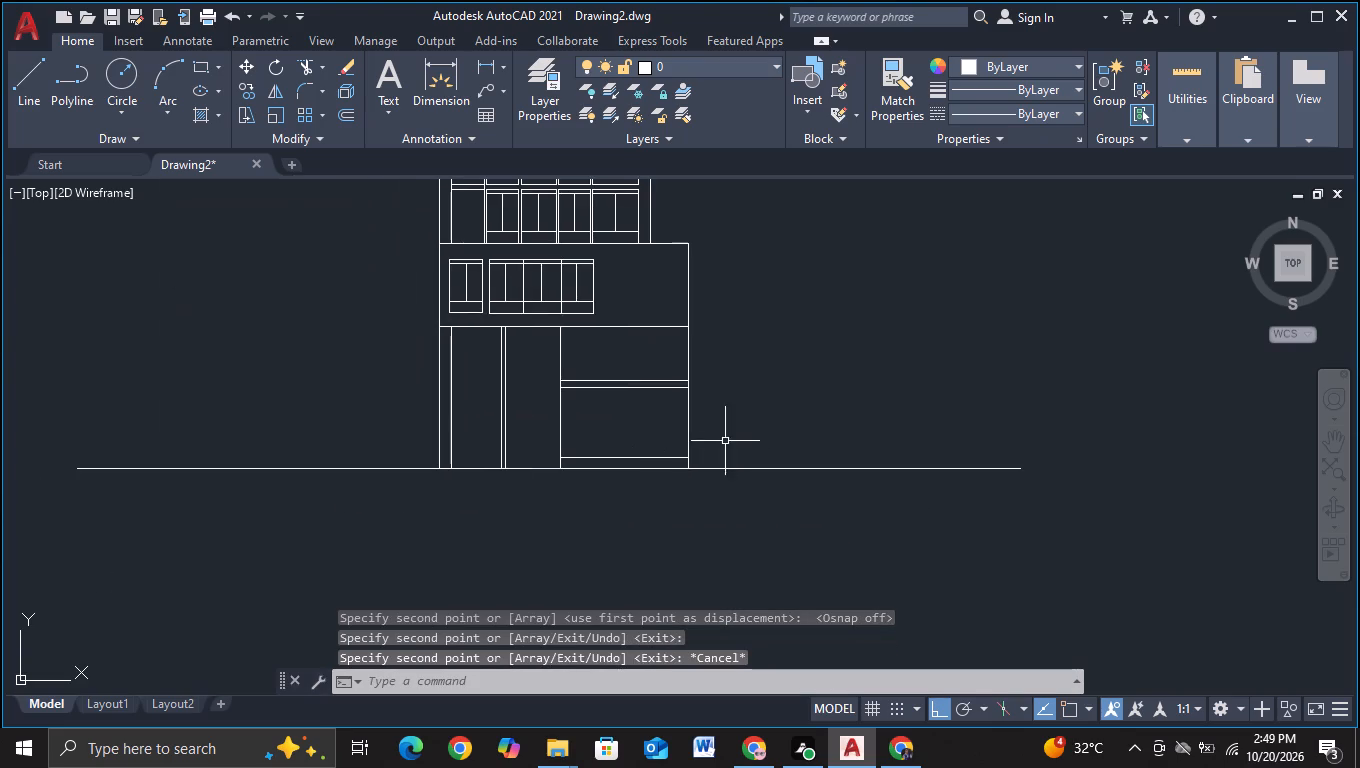
Copy the right line of the middle ground-level column pair about 4.0 units right, just short of the bay's left edge.
{"action": "key", "text": "Escape"}
{"action": "left_click", "coordinate": [505, 405]}
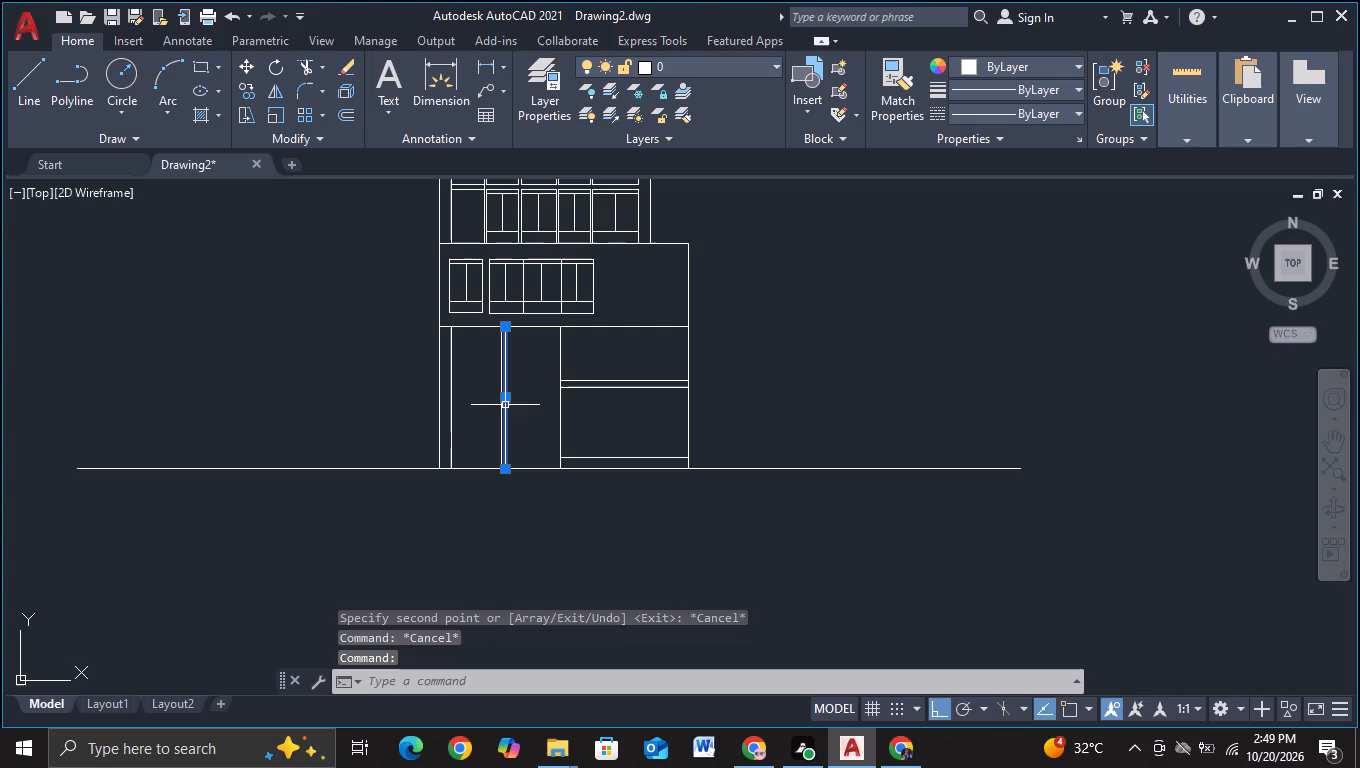
{"action": "key", "text": "c"}
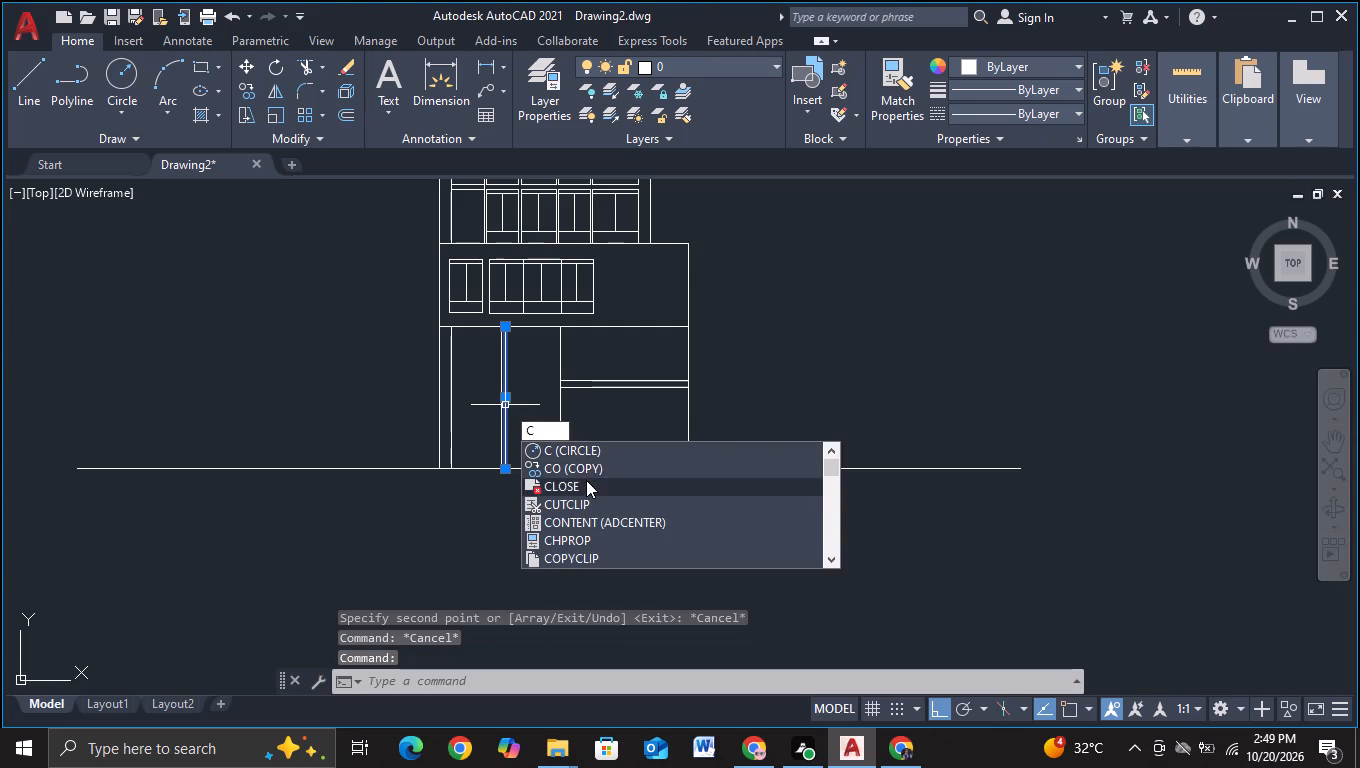
{"action": "left_click", "coordinate": [583, 464]}
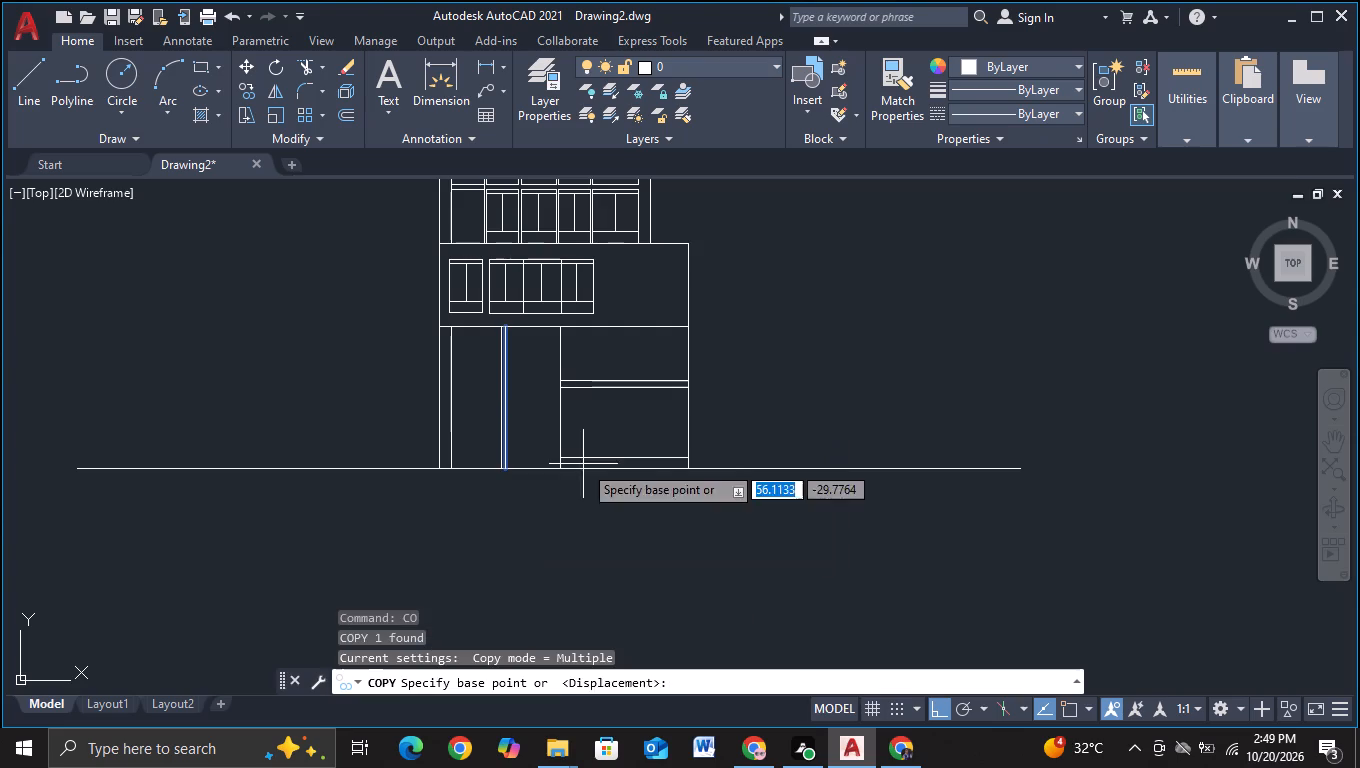
{"action": "left_click", "coordinate": [504, 407]}
{"action": "scroll", "coordinate": [538, 412], "scroll_direction": "up", "scroll_amount": 1}
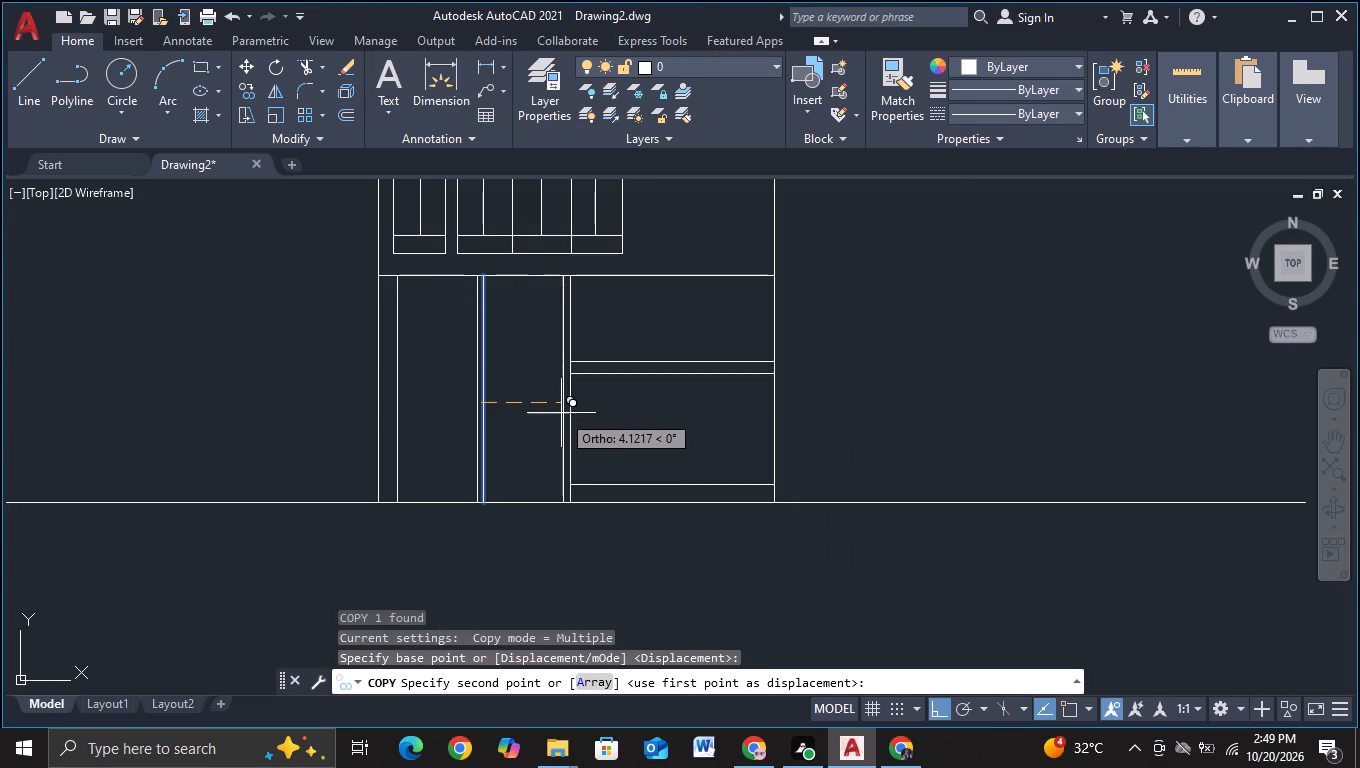
{"action": "scroll", "coordinate": [562, 413], "scroll_direction": "up", "scroll_amount": 1}
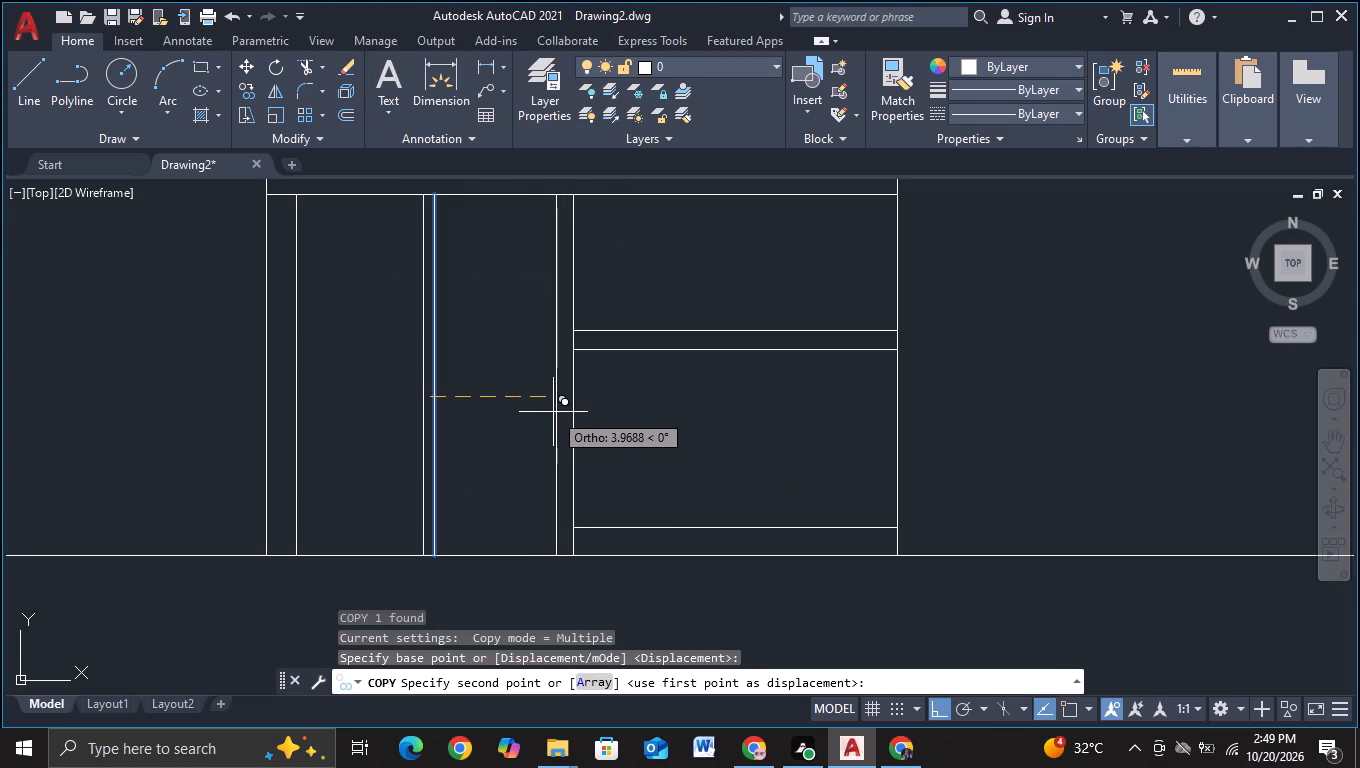
{"action": "left_click", "coordinate": [553, 412]}
{"action": "key", "text": "Escape"}
{"action": "scroll", "coordinate": [628, 424], "scroll_direction": "down", "scroll_amount": 2}
{"action": "middle_click_drag", "start_coordinate": [762, 541], "coordinate": [775, 533]}
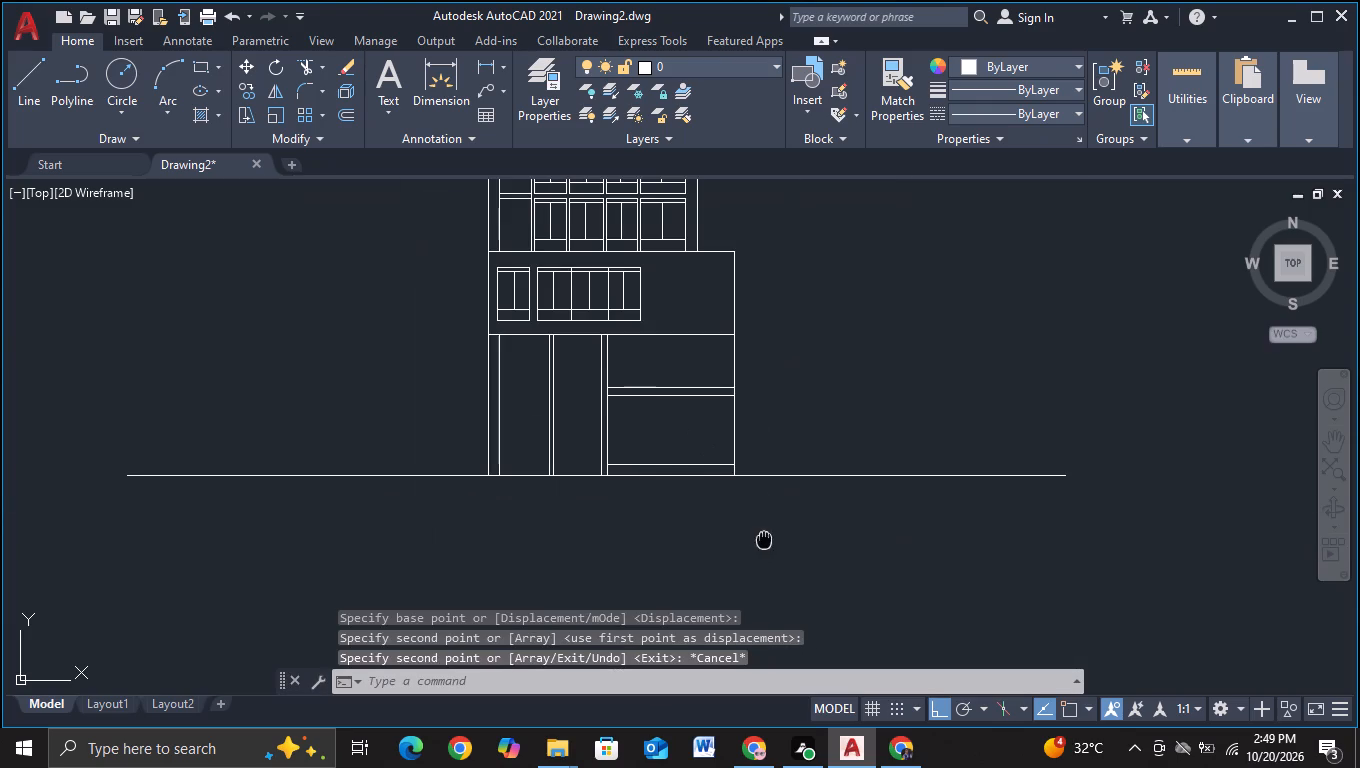
{"action": "middle_click_drag", "start_coordinate": [775, 533], "coordinate": [823, 516]}
{"action": "key", "text": "Escape"}
{"action": "scroll", "coordinate": [823, 516], "scroll_direction": "down", "scroll_amount": 2}
{"action": "middle_click_drag", "start_coordinate": [823, 529], "coordinate": [845, 515]}
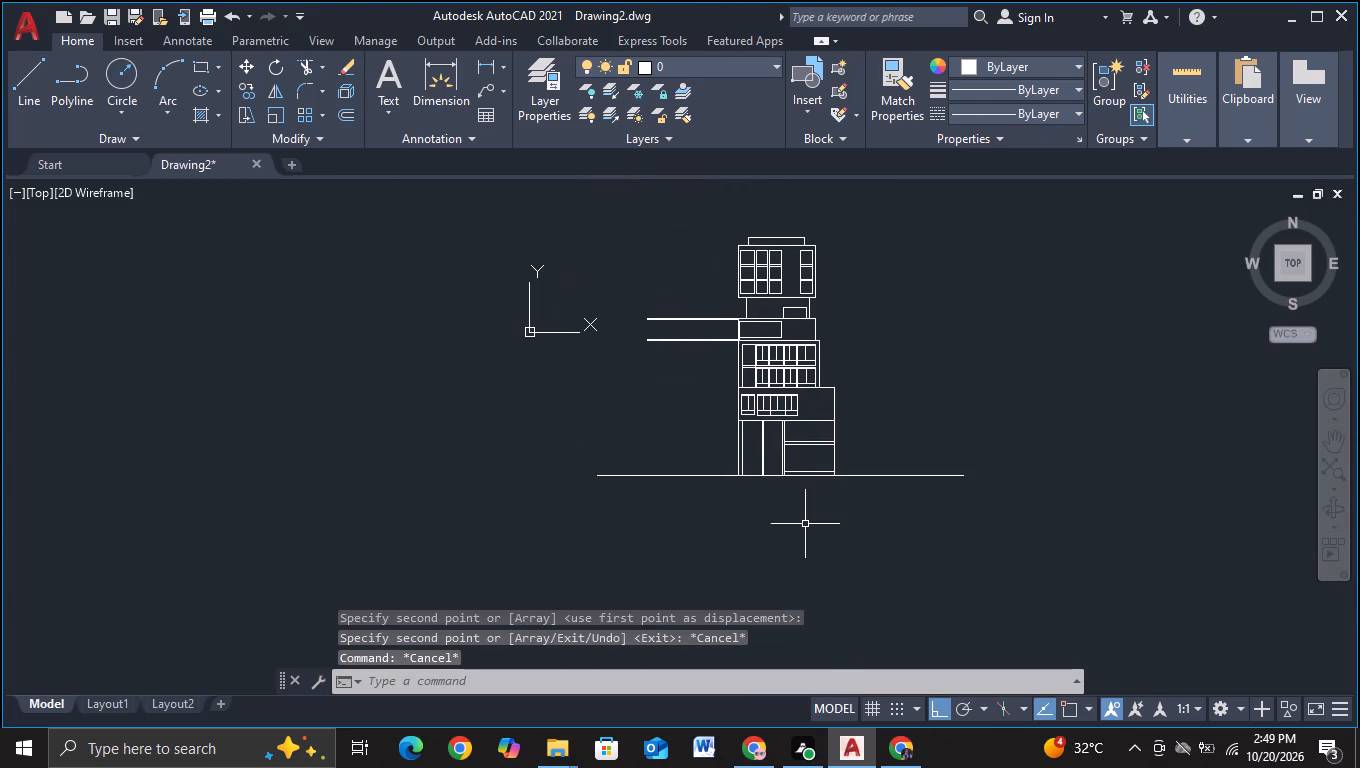
Move the UCS origin far down and left of the structure, with ortho off.
{"action": "left_click", "coordinate": [531, 332]}
{"action": "key", "text": "Escape"}
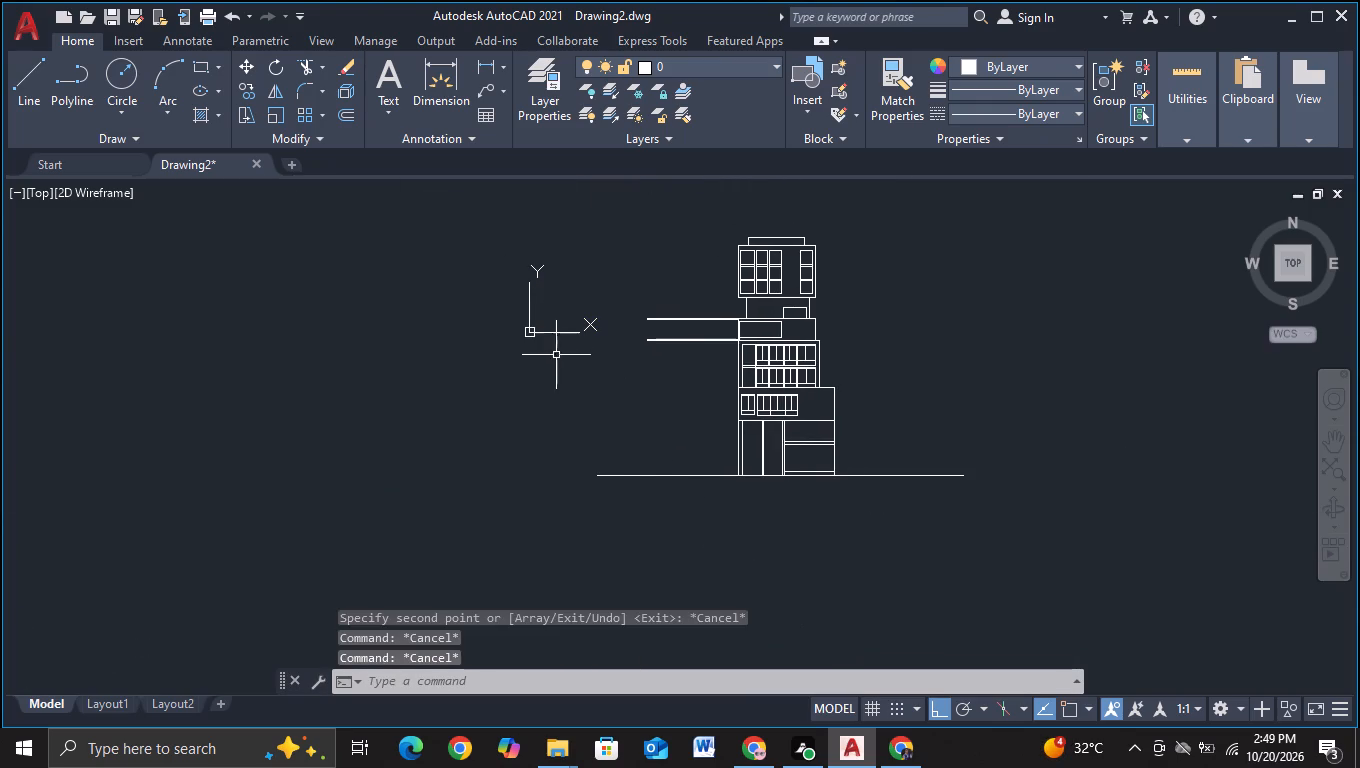
{"action": "left_click", "coordinate": [527, 338]}
{"action": "key", "text": "Escape"}
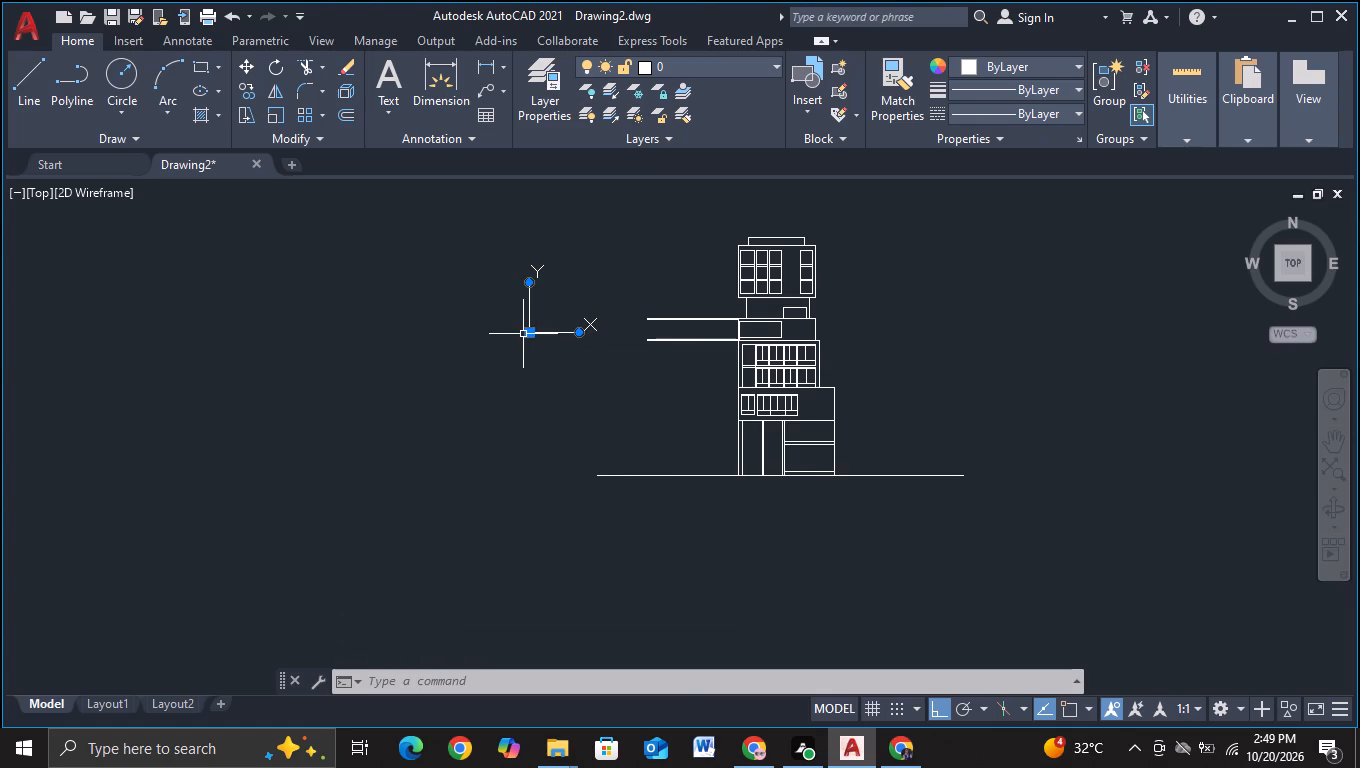
{"action": "left_click", "coordinate": [530, 332]}
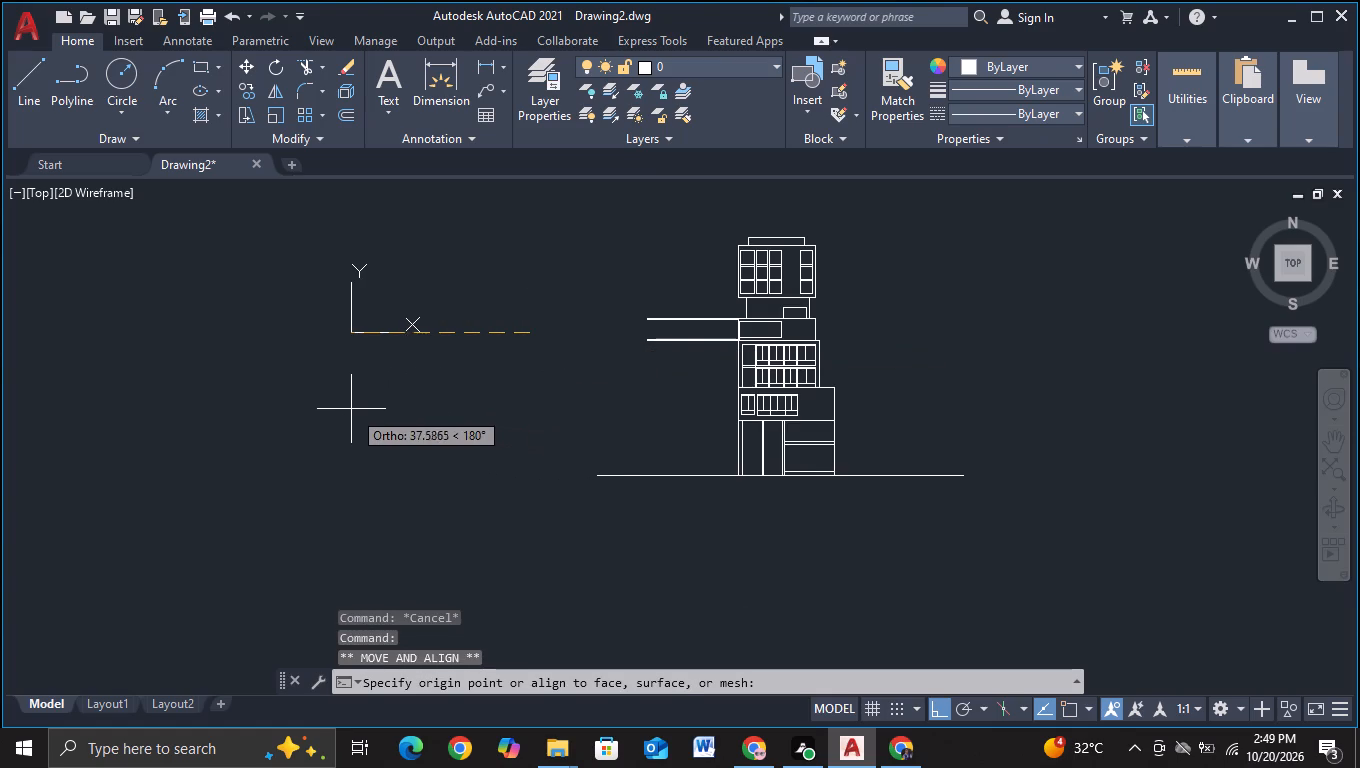
{"action": "key", "text": "F8"}
{"action": "scroll", "coordinate": [350, 406], "scroll_direction": "down", "scroll_amount": 6}
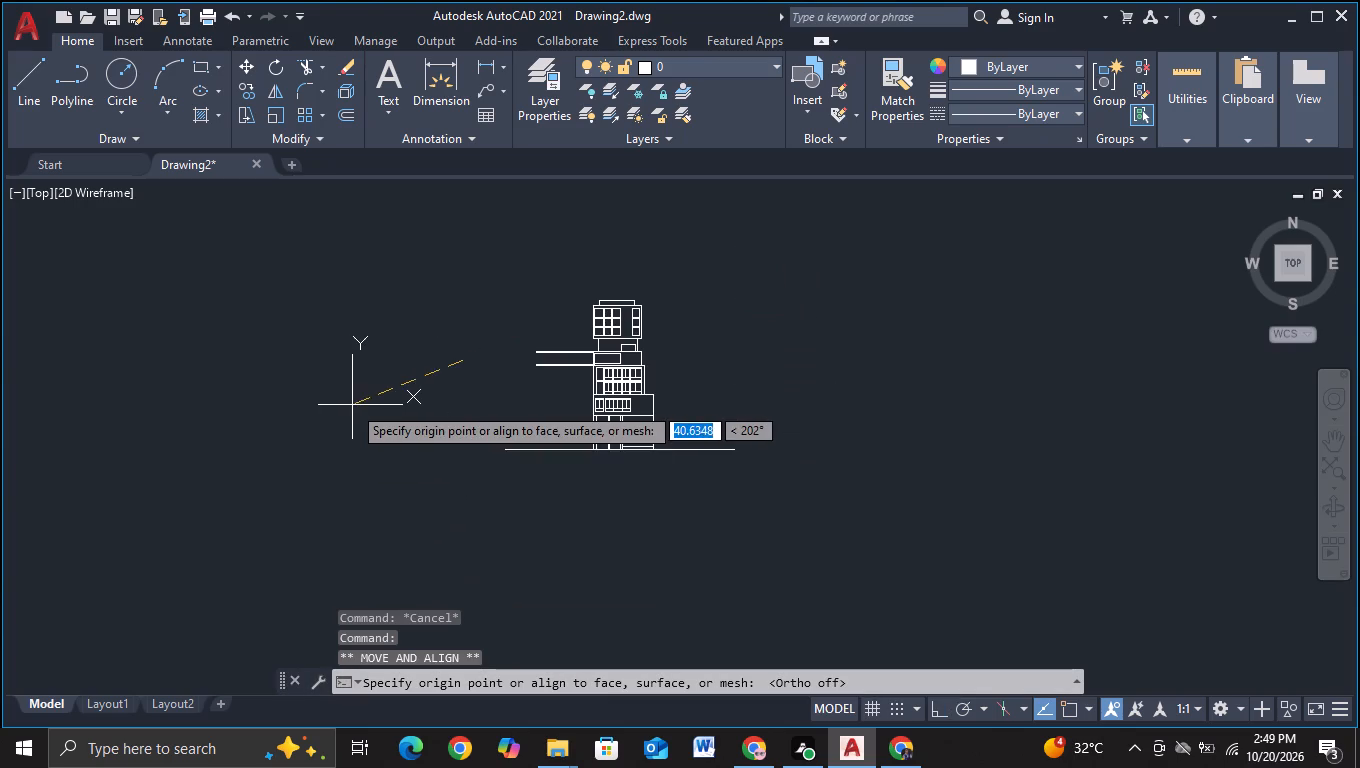
{"action": "scroll", "coordinate": [352, 405], "scroll_direction": "down", "scroll_amount": 6}
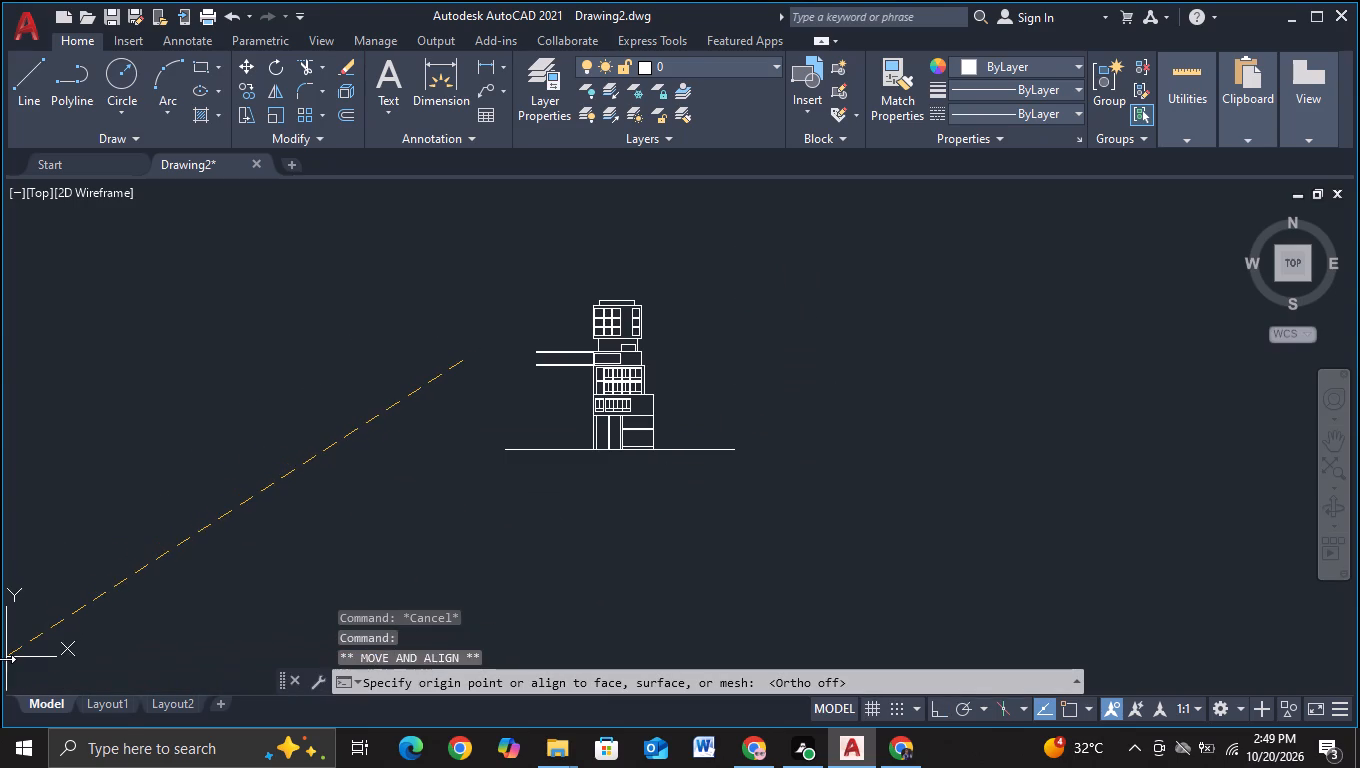
{"action": "left_click", "coordinate": [5, 661]}
{"action": "left_click", "coordinate": [27, 662]}
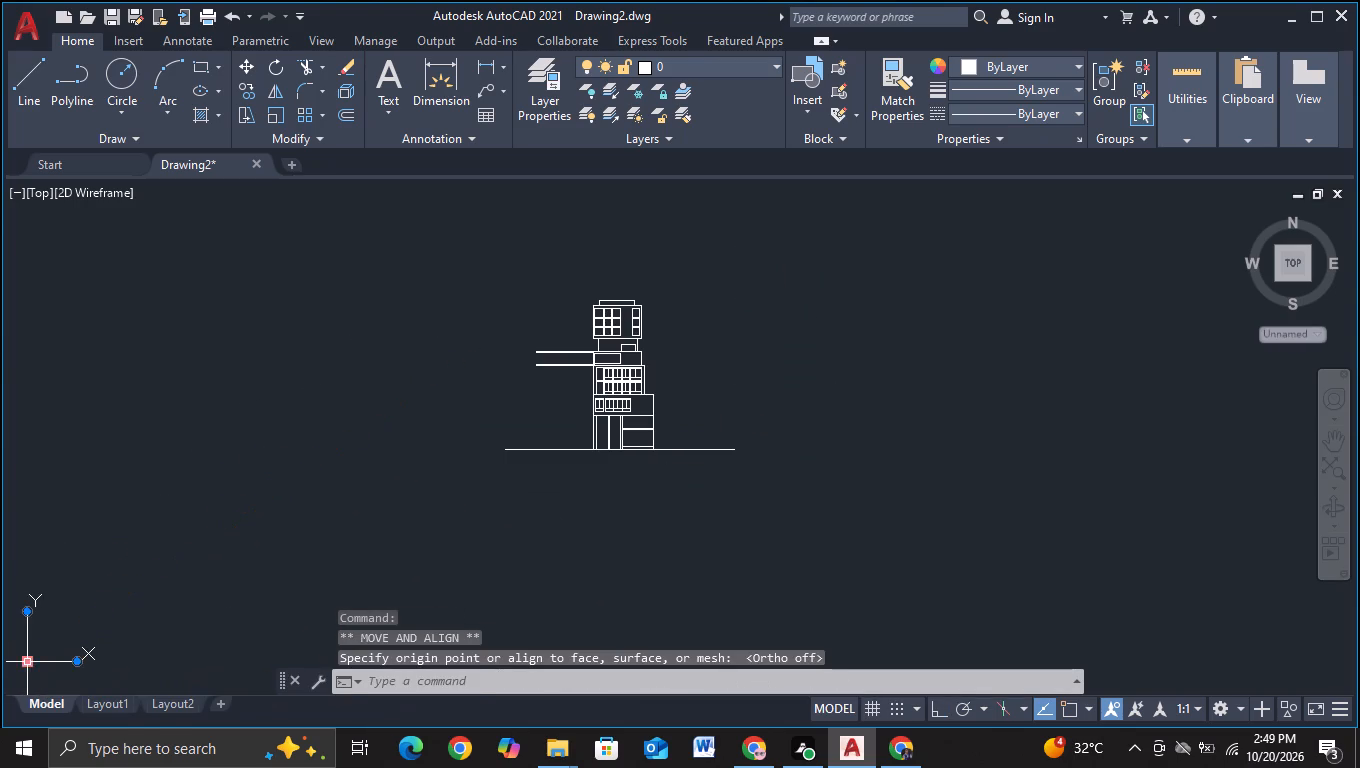
{"action": "key", "text": "Escape"}
{"action": "scroll", "coordinate": [491, 521], "scroll_direction": "up", "scroll_amount": 3}
{"action": "middle_click_drag", "start_coordinate": [534, 513], "coordinate": [113, 670]}
{"action": "middle_click_drag", "start_coordinate": [328, 513], "coordinate": [875, 553]}
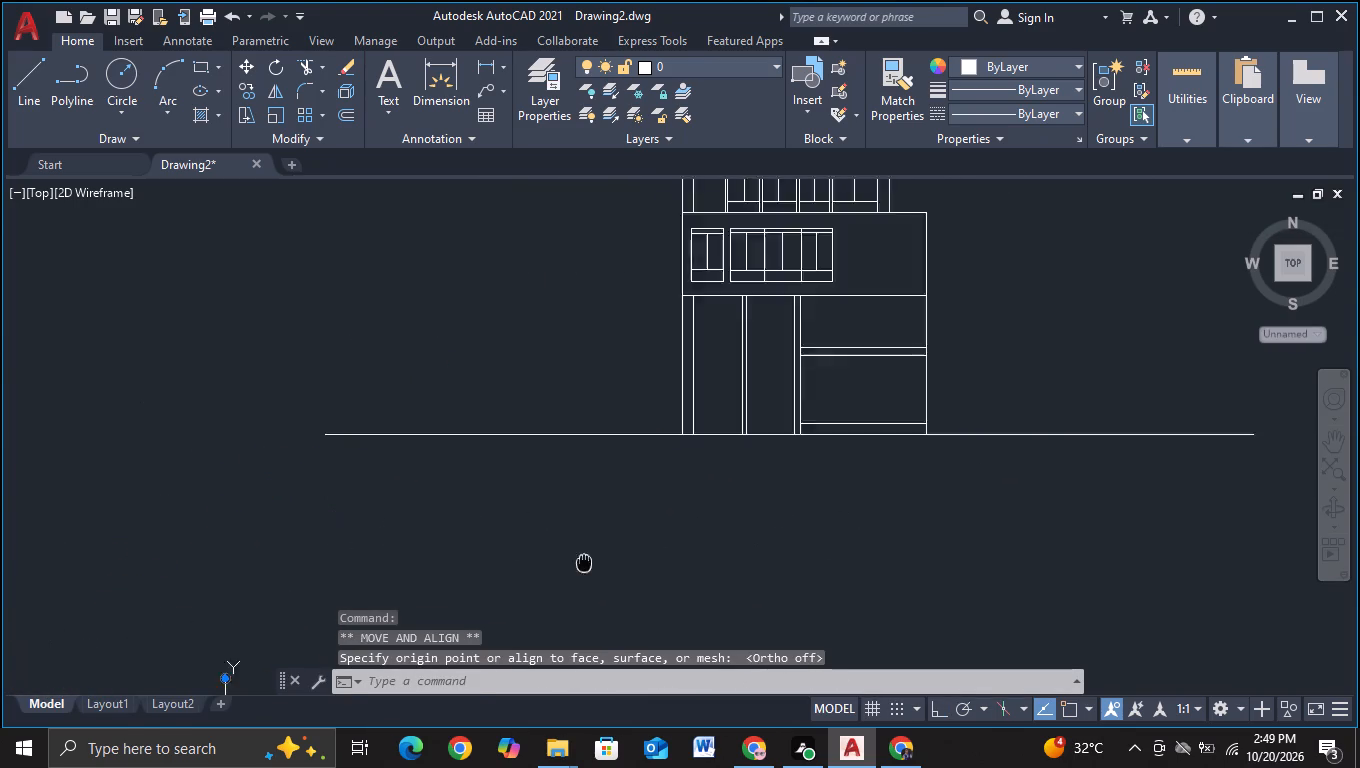
{"action": "middle_click_drag", "start_coordinate": [875, 553], "coordinate": [904, 545]}
{"action": "scroll", "coordinate": [908, 543], "scroll_direction": "down", "scroll_amount": 2}
{"action": "middle_click_drag", "start_coordinate": [907, 543], "coordinate": [691, 555]}
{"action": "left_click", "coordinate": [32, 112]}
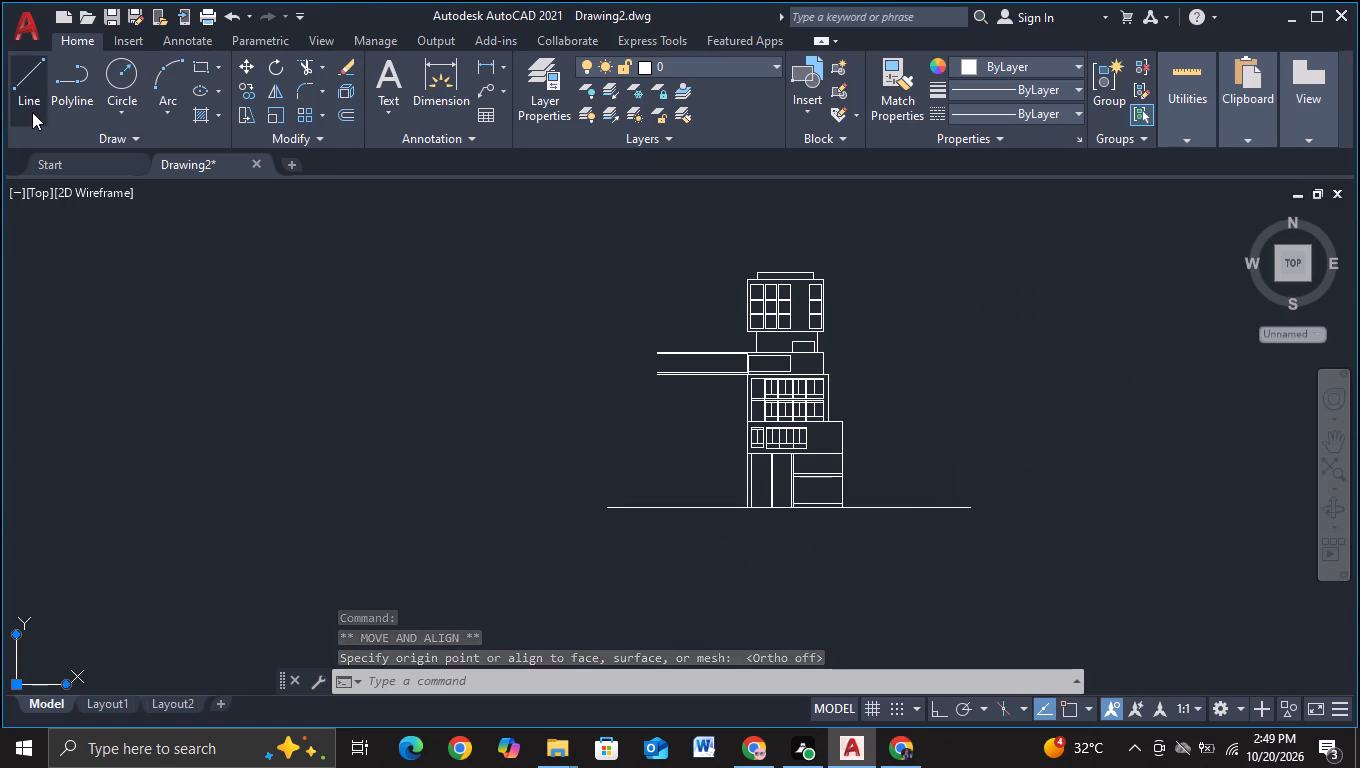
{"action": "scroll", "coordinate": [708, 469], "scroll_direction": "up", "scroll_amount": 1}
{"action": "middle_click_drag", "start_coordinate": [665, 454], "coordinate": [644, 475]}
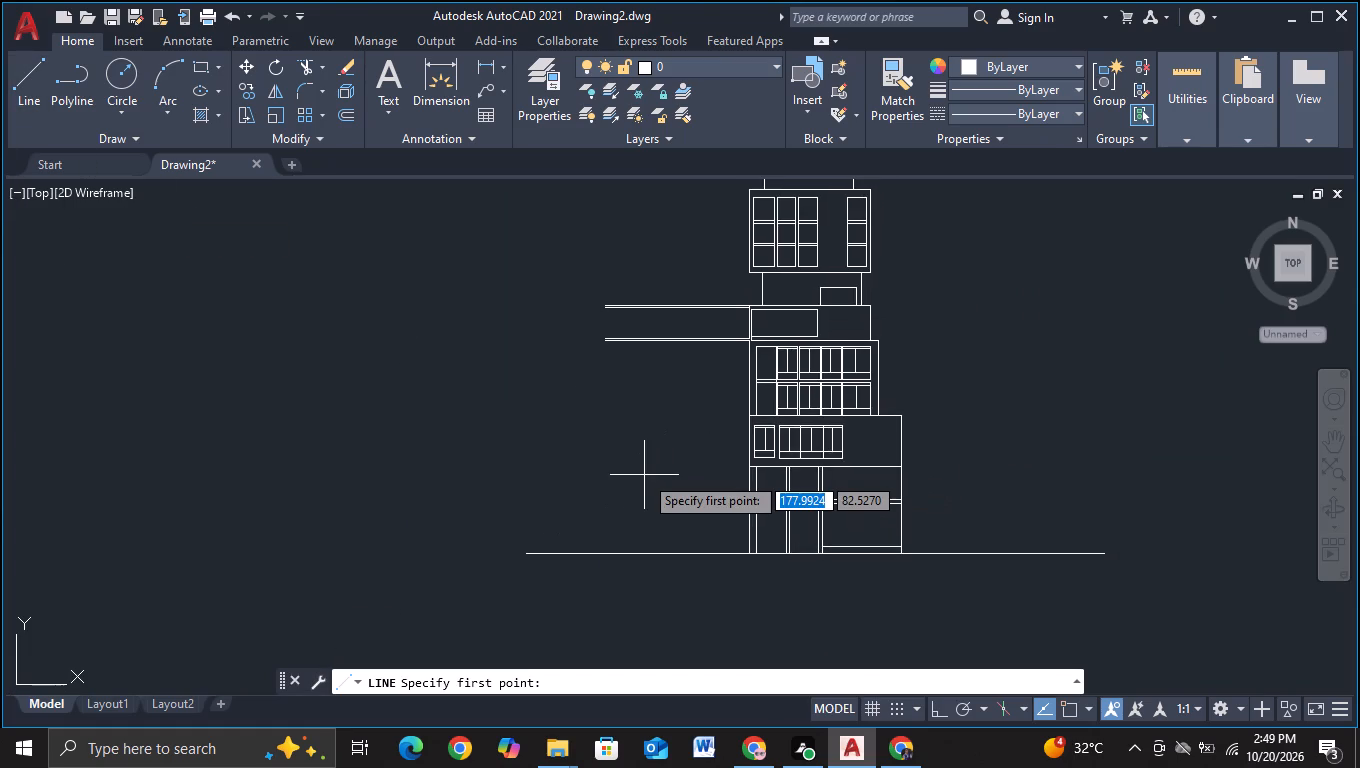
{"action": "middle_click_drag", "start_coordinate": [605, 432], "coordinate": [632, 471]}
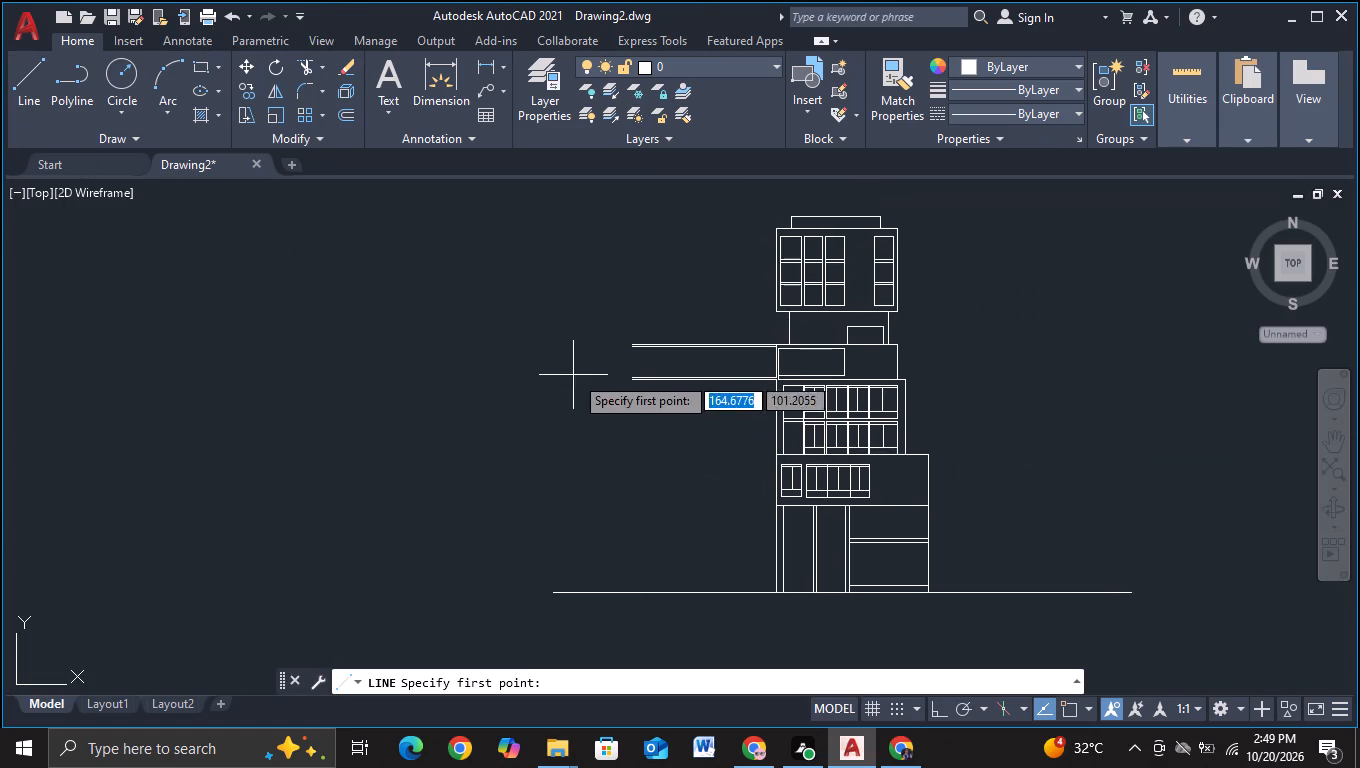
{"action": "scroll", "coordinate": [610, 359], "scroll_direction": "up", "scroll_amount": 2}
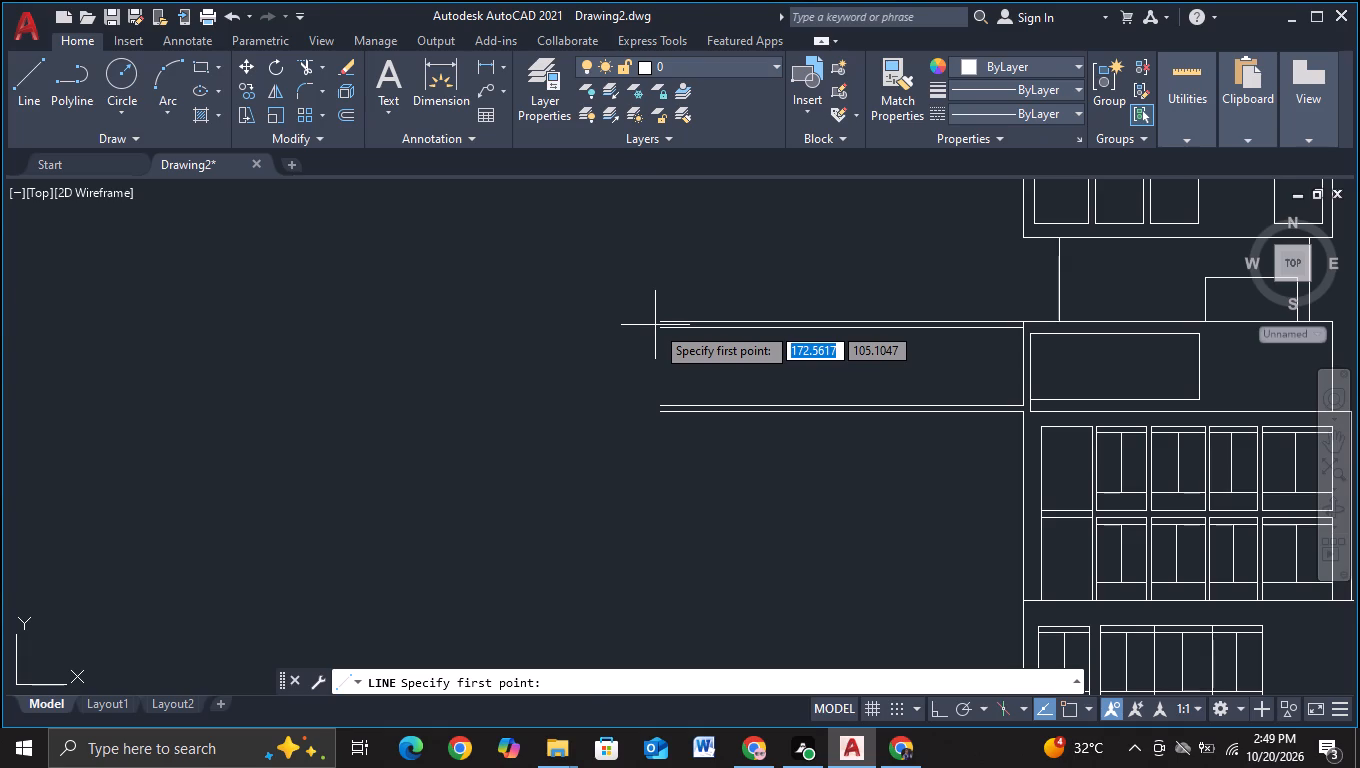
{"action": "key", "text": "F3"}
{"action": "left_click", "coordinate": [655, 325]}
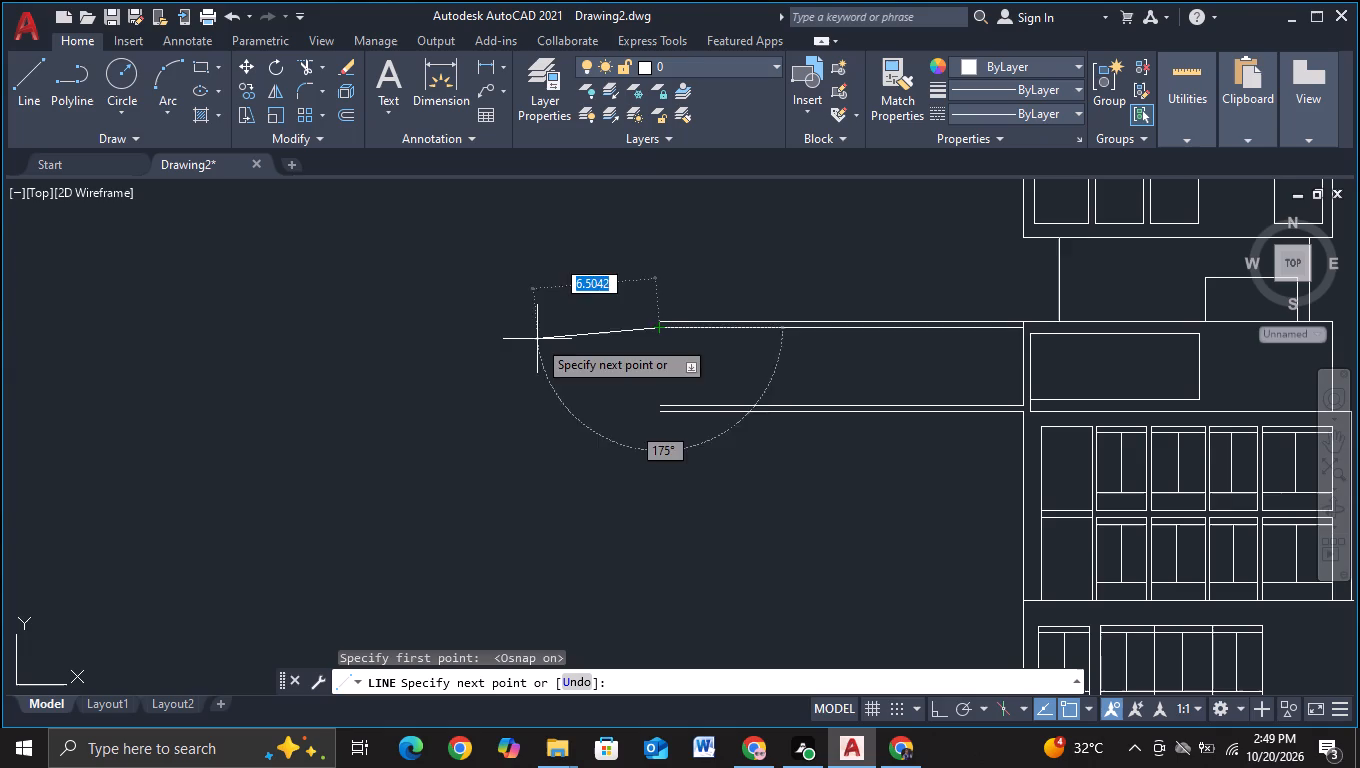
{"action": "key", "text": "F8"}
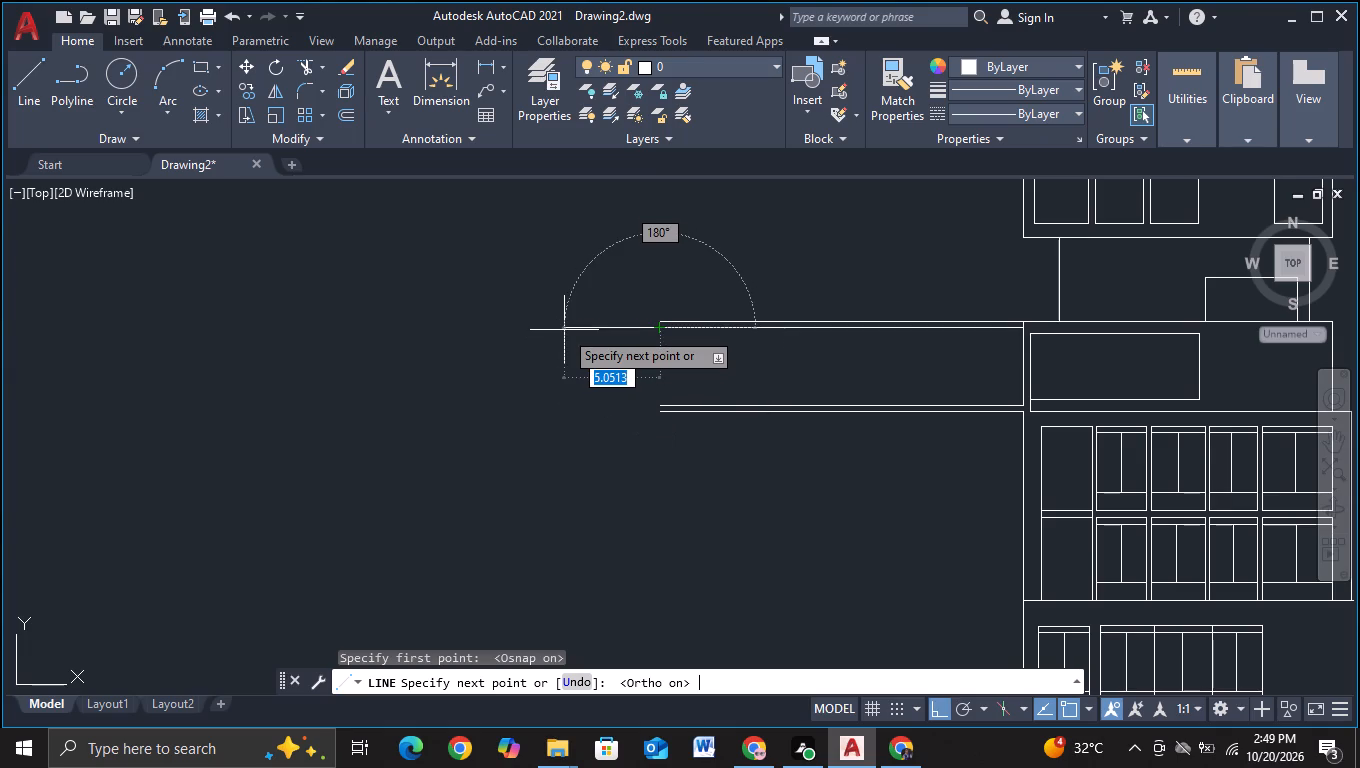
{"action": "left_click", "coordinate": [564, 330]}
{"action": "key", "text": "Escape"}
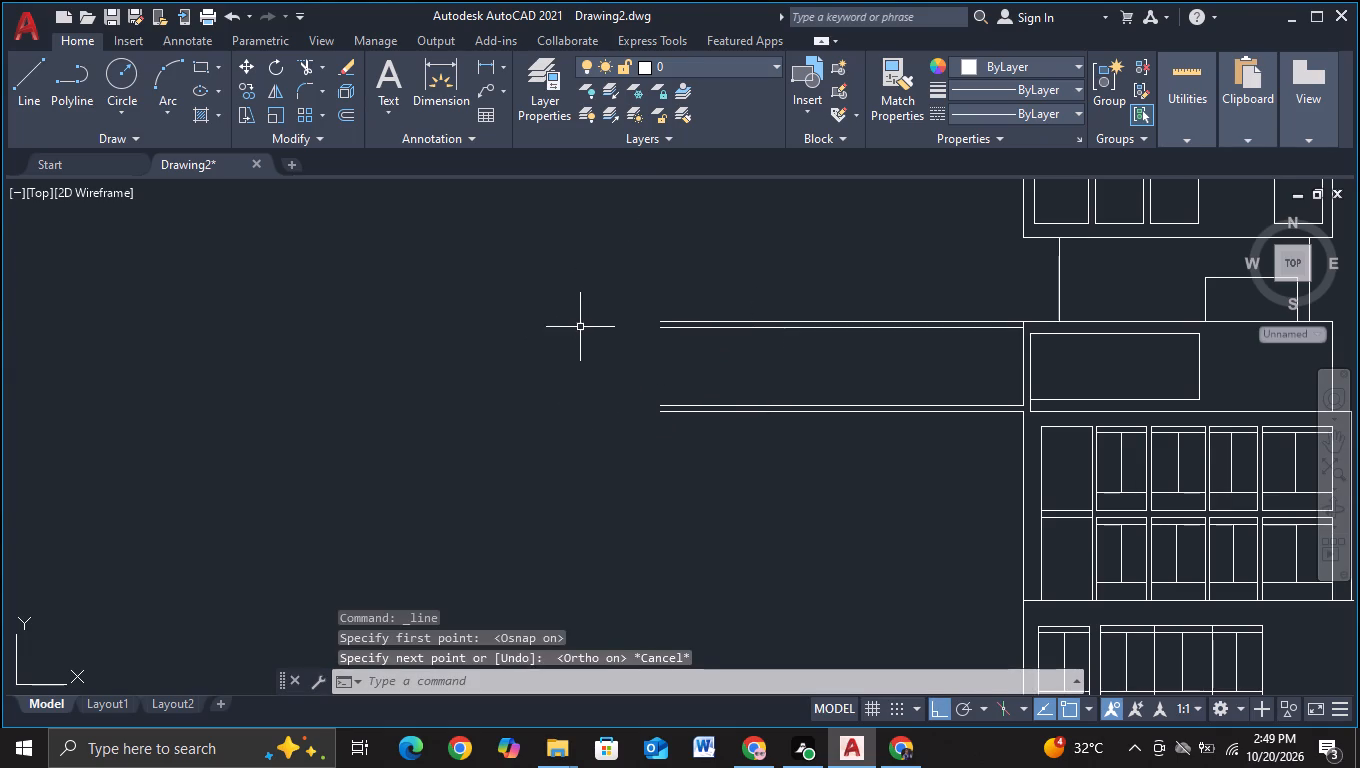
Draw a vertical line left of the projecting slab's open ends, reaching above and below its four horizontal lines.
{"action": "left_click", "coordinate": [31, 112]}
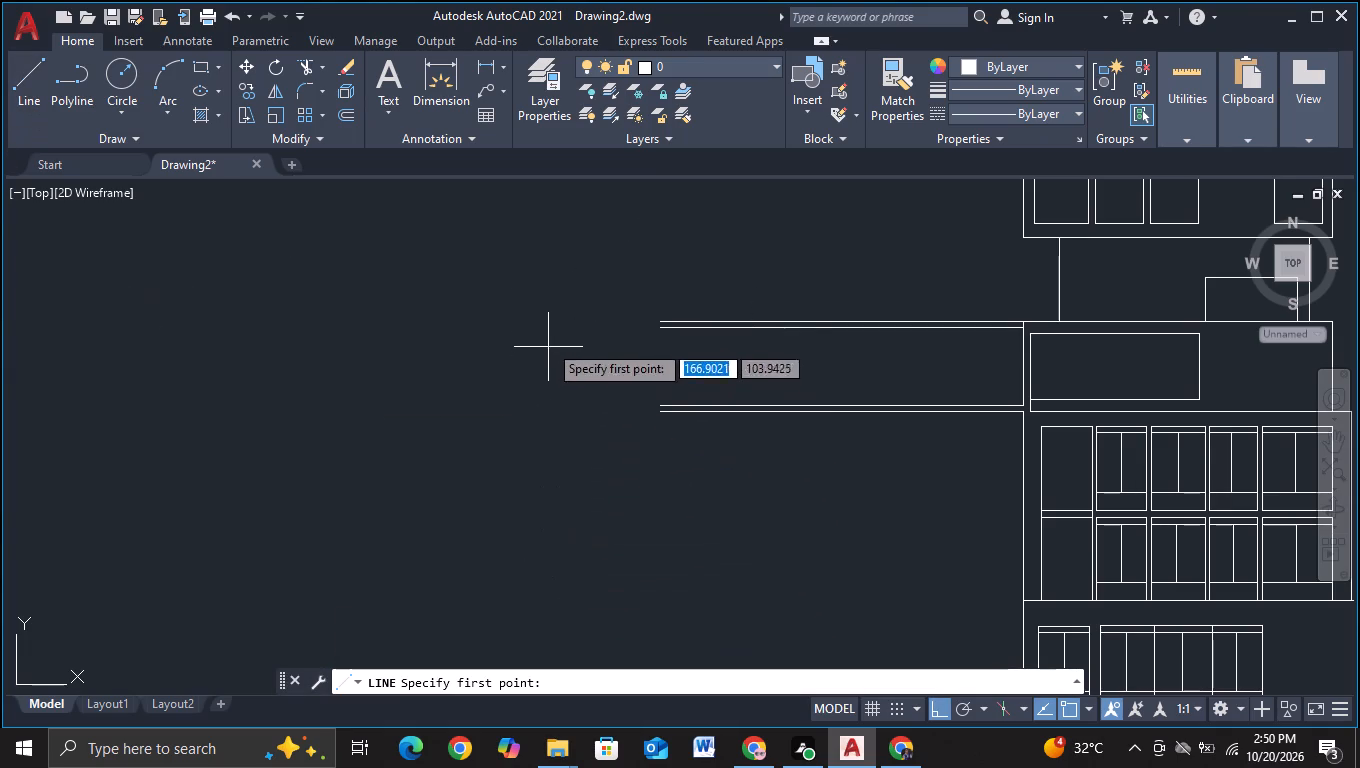
{"action": "left_click", "coordinate": [514, 270]}
{"action": "left_click", "coordinate": [499, 534]}
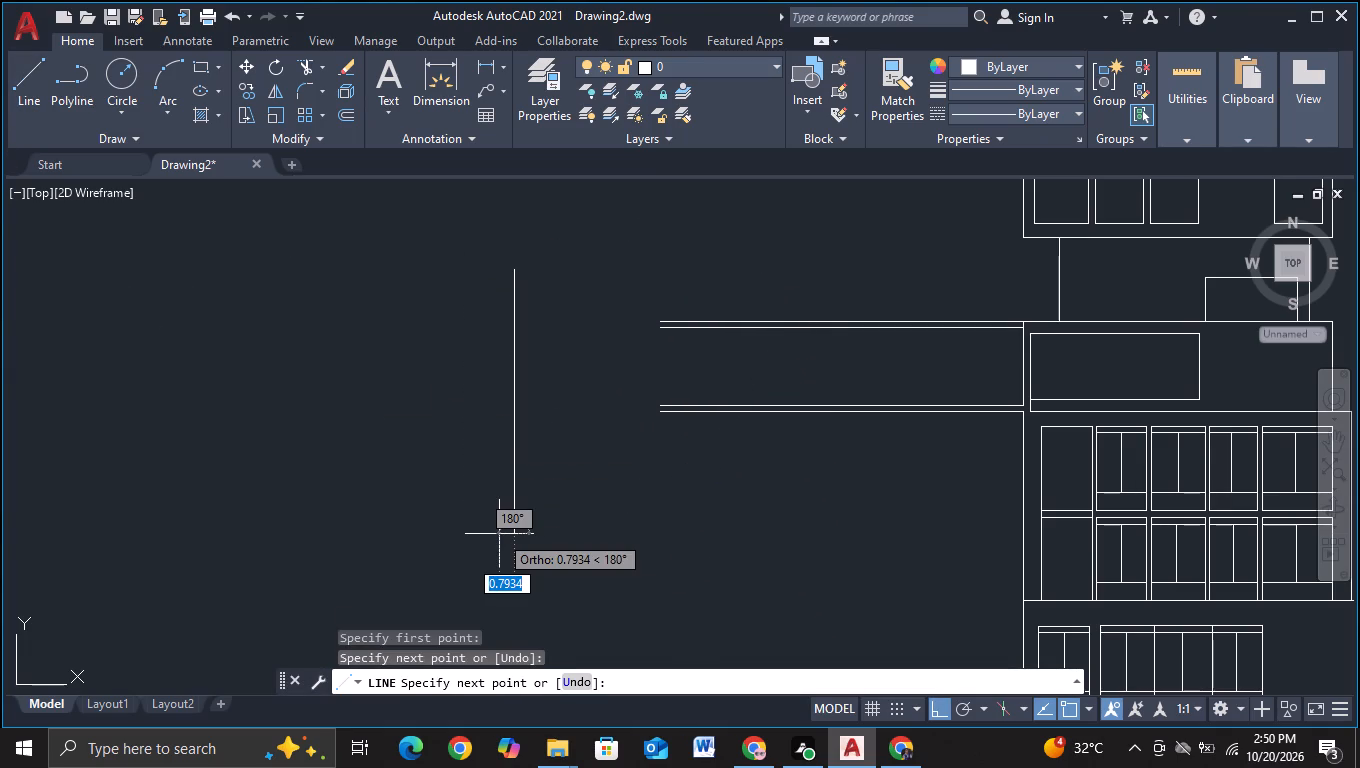
{"action": "key", "text": "Escape"}
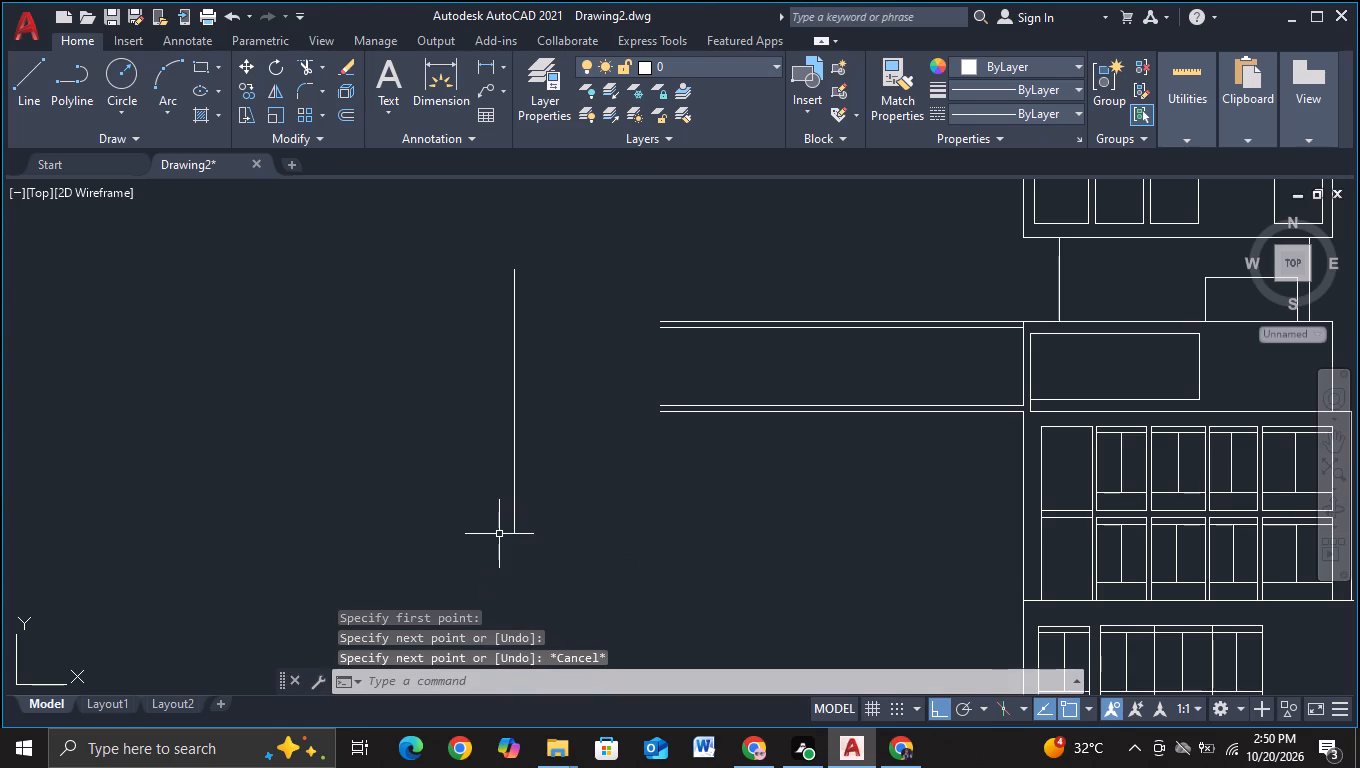
Extend the projecting slab's four horizontal lines left to the new vertical line.
{"action": "type", "text": "EE"}
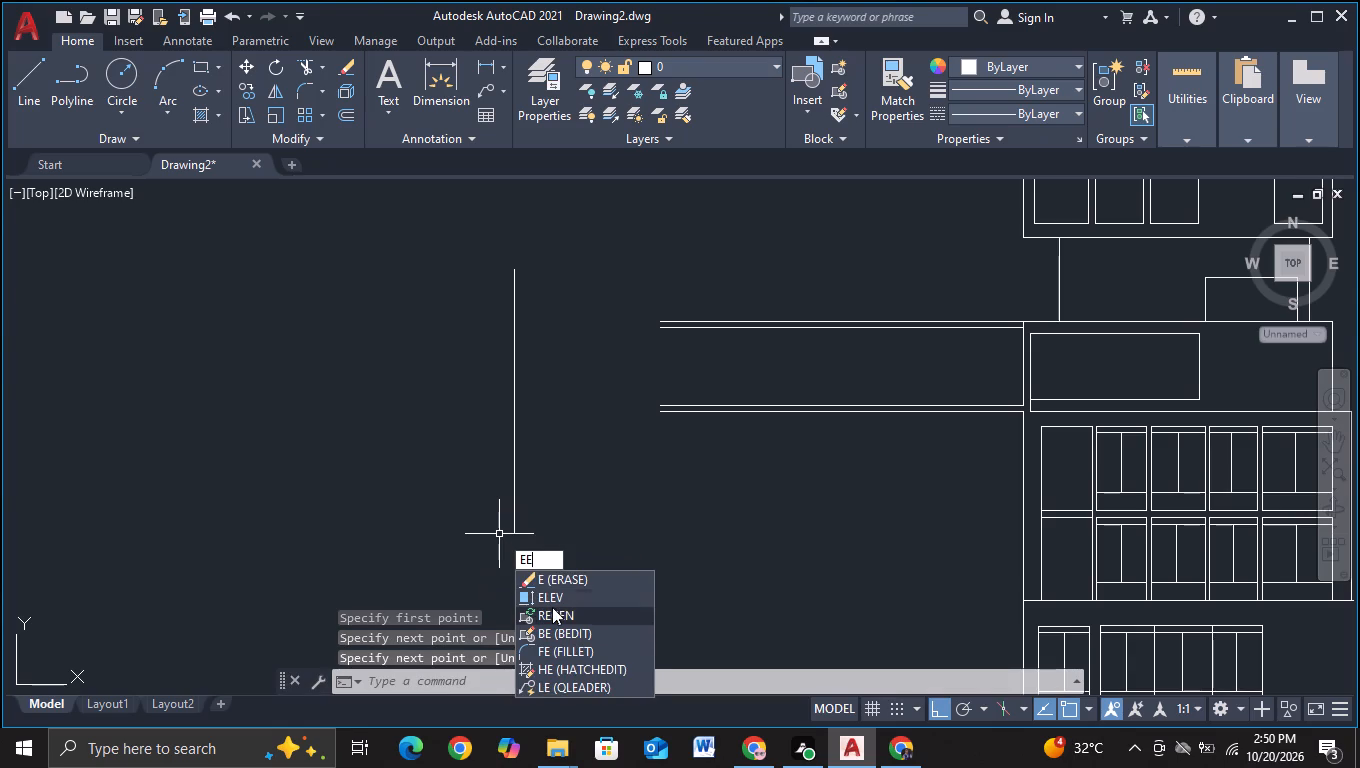
{"action": "key", "text": "BackSpace"}
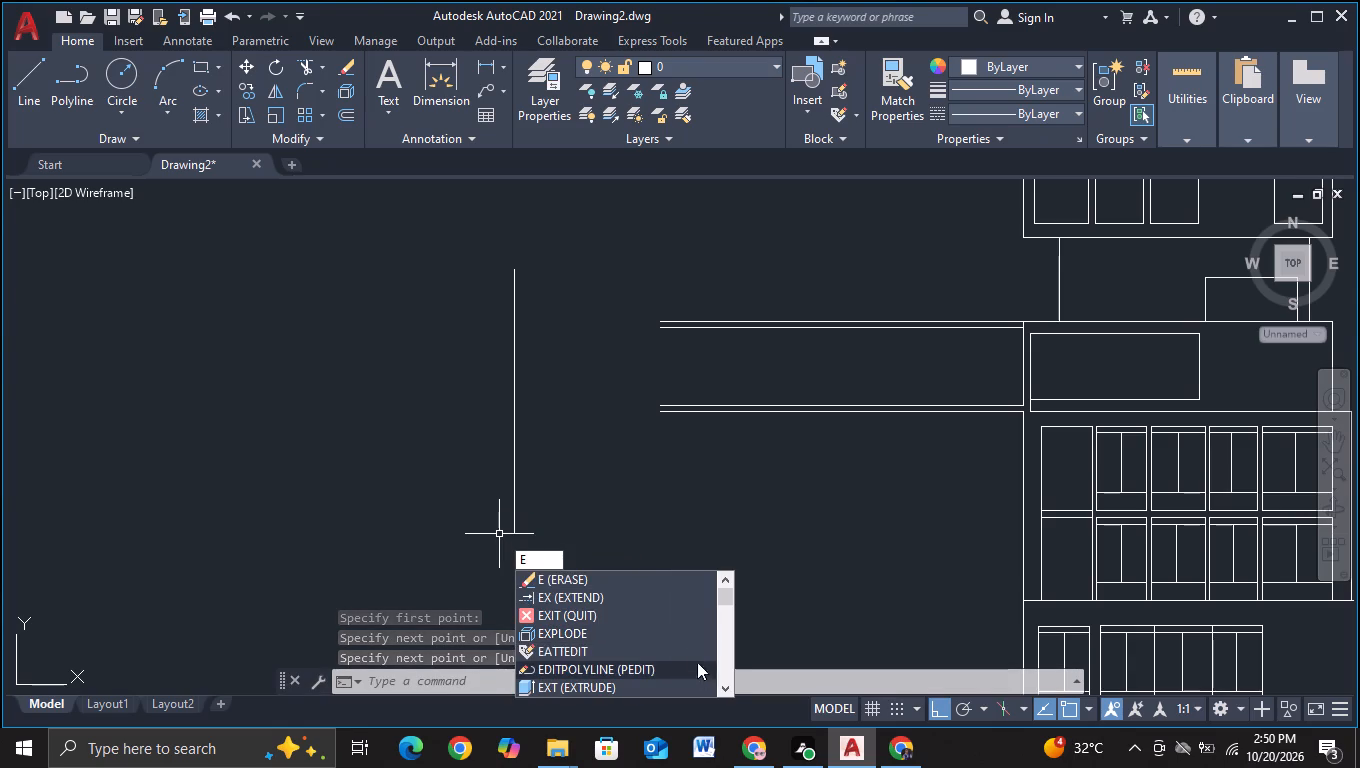
{"action": "left_click", "coordinate": [648, 594]}
{"action": "left_click_drag", "start_coordinate": [714, 266], "coordinate": [720, 450]}
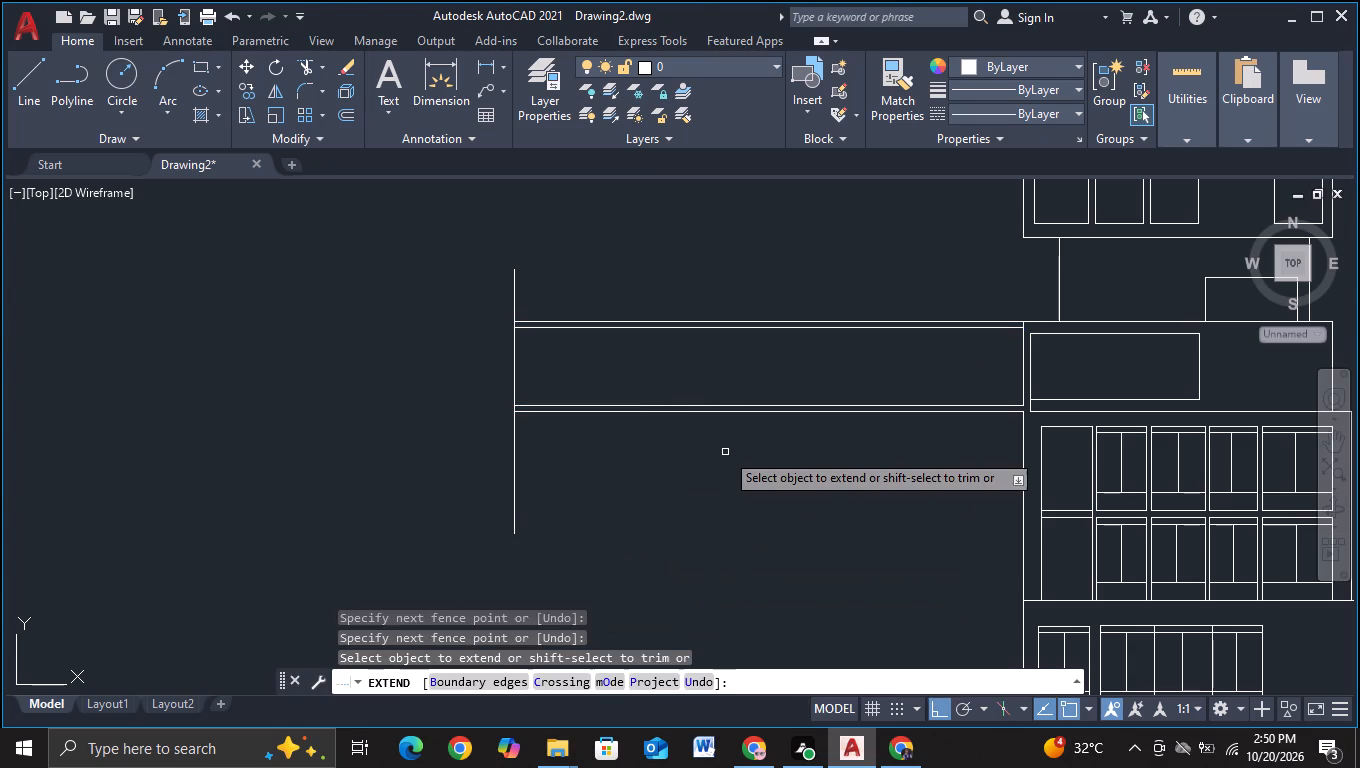
{"action": "key", "text": "Escape"}
Trim the vertical line's overhangs above and below the projecting slab to close its left end.
{"action": "left_click", "coordinate": [309, 63]}
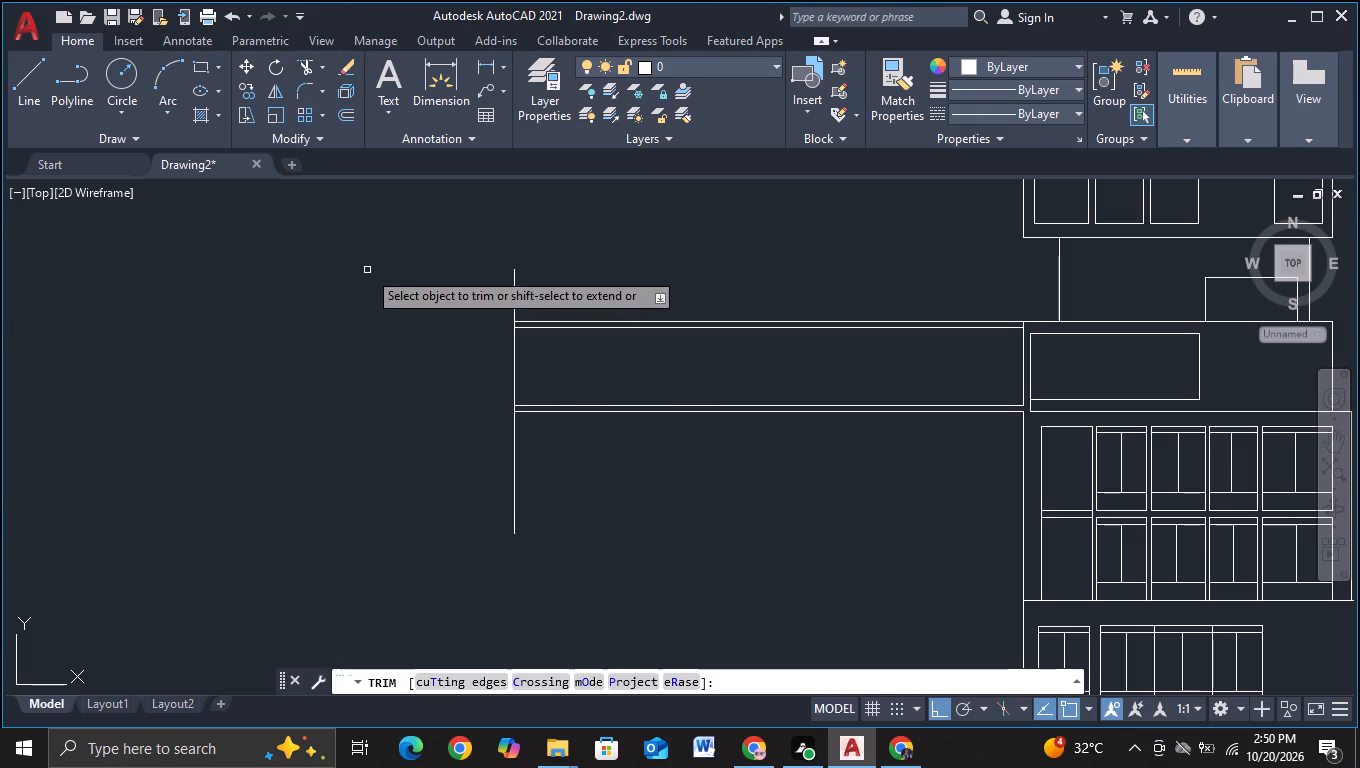
{"action": "left_click_drag", "start_coordinate": [385, 273], "coordinate": [685, 301]}
{"action": "key", "text": "ctrl+z"}
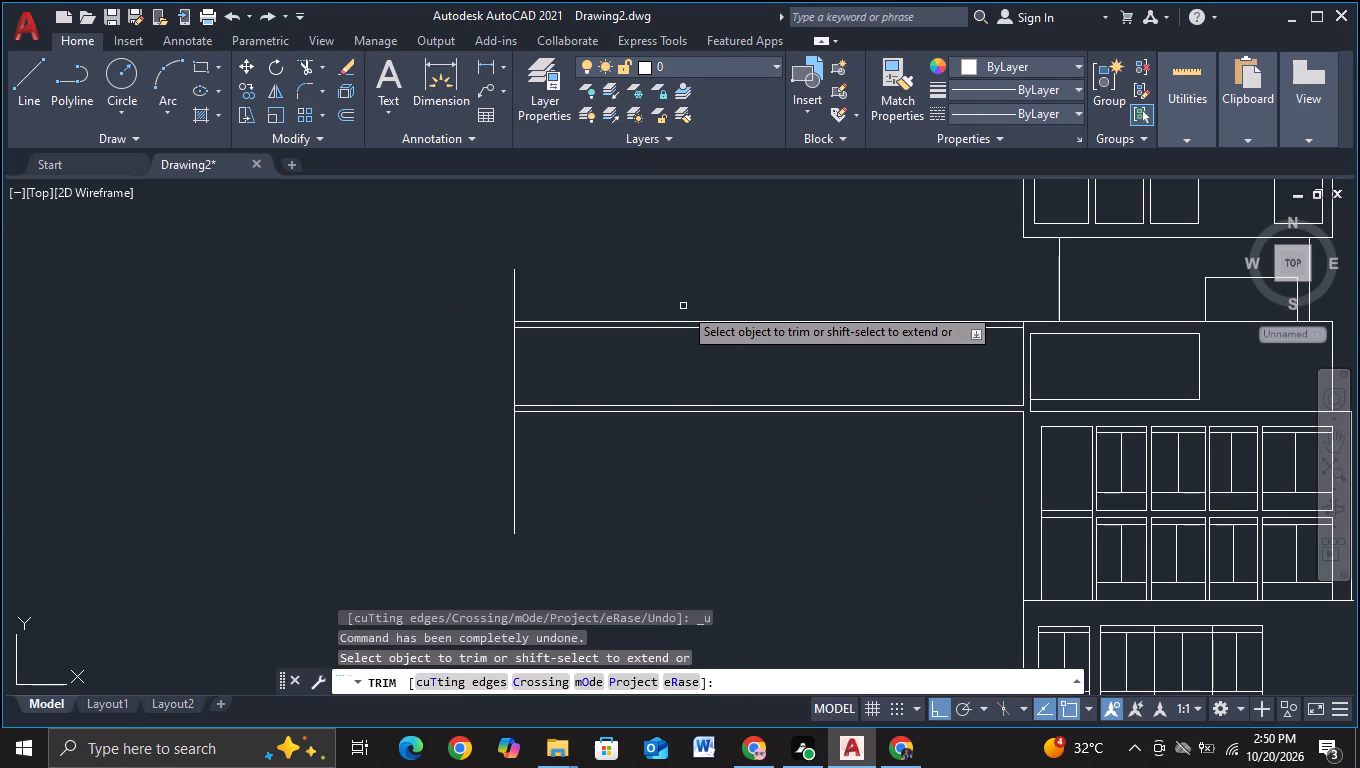
{"action": "left_click_drag", "start_coordinate": [471, 290], "coordinate": [625, 280]}
{"action": "left_click_drag", "start_coordinate": [440, 452], "coordinate": [541, 451]}
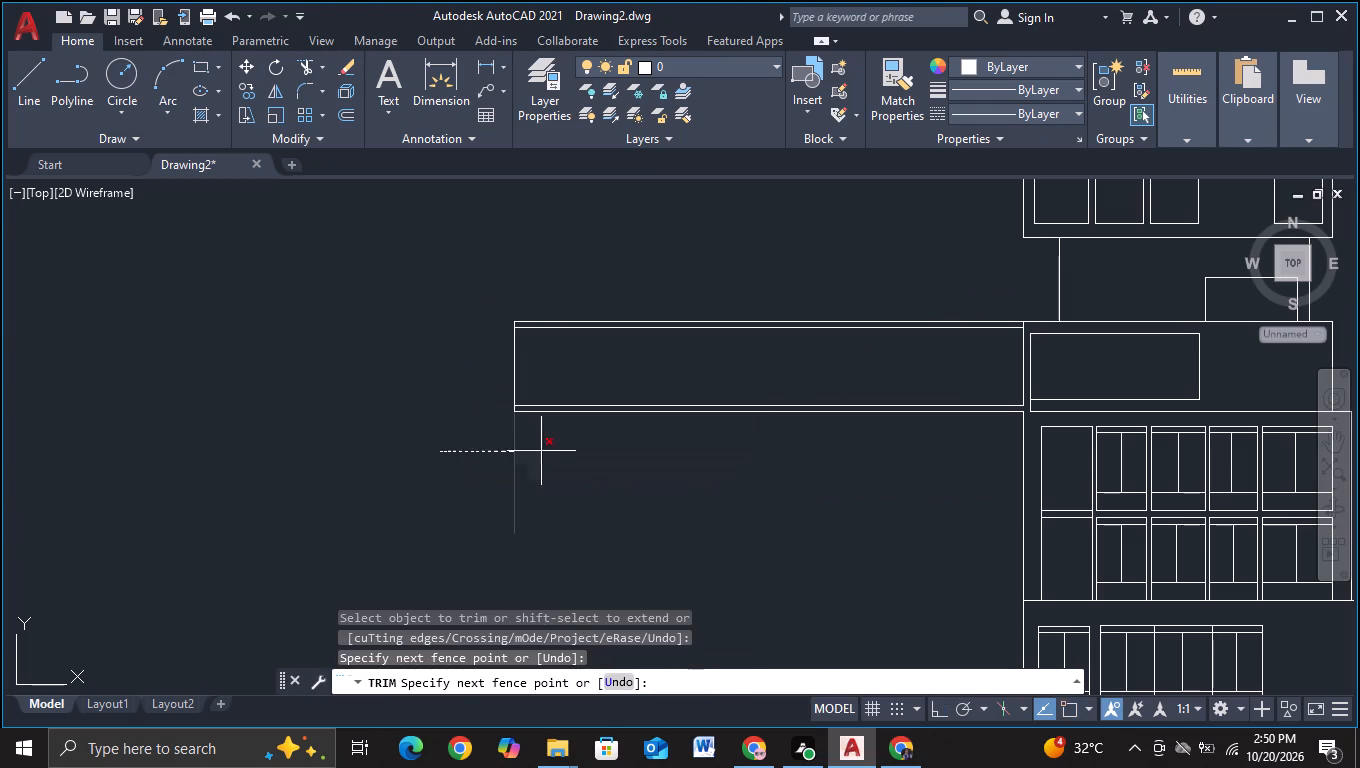
{"action": "left_click_drag", "start_coordinate": [541, 451], "coordinate": [574, 452]}
{"action": "scroll", "coordinate": [574, 452], "scroll_direction": "down", "scroll_amount": 2}
{"action": "middle_click_drag", "start_coordinate": [579, 473], "coordinate": [570, 422]}
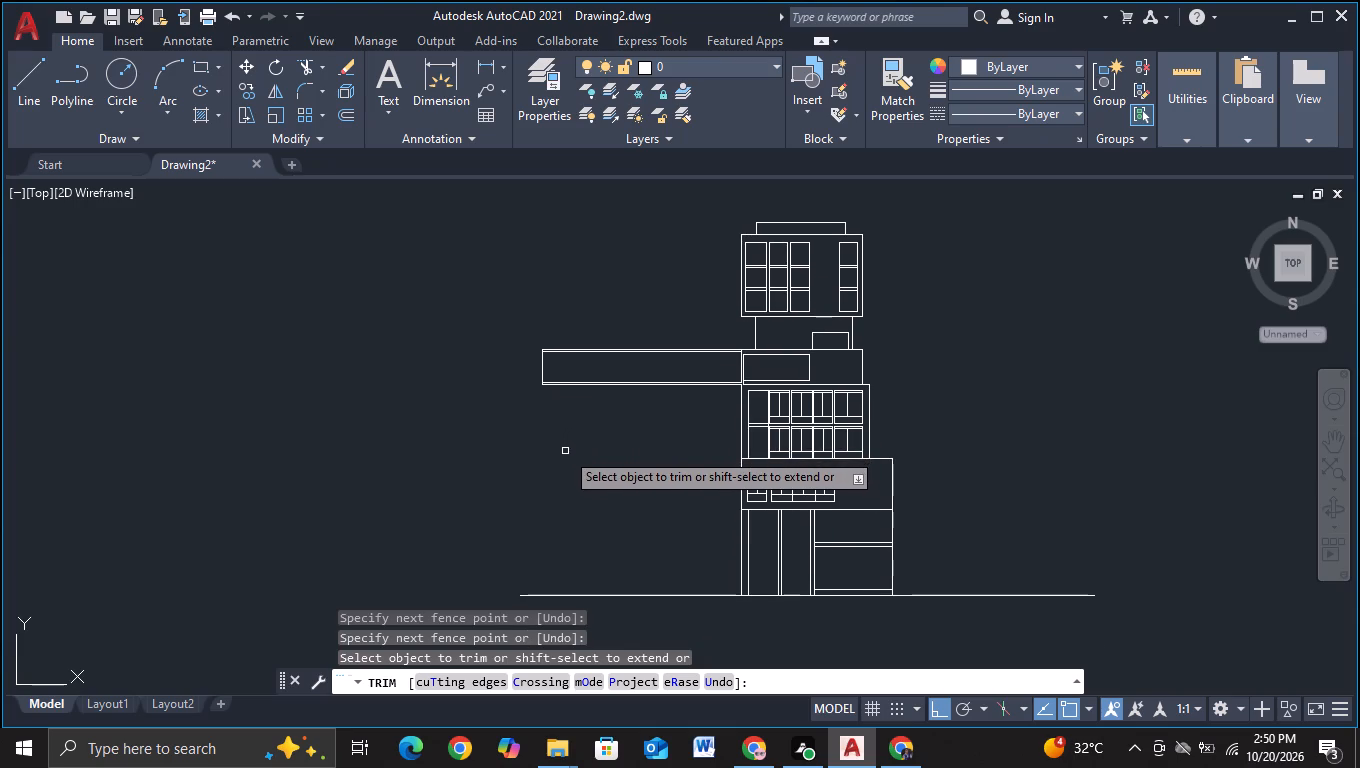
{"action": "key", "text": "Escape"}
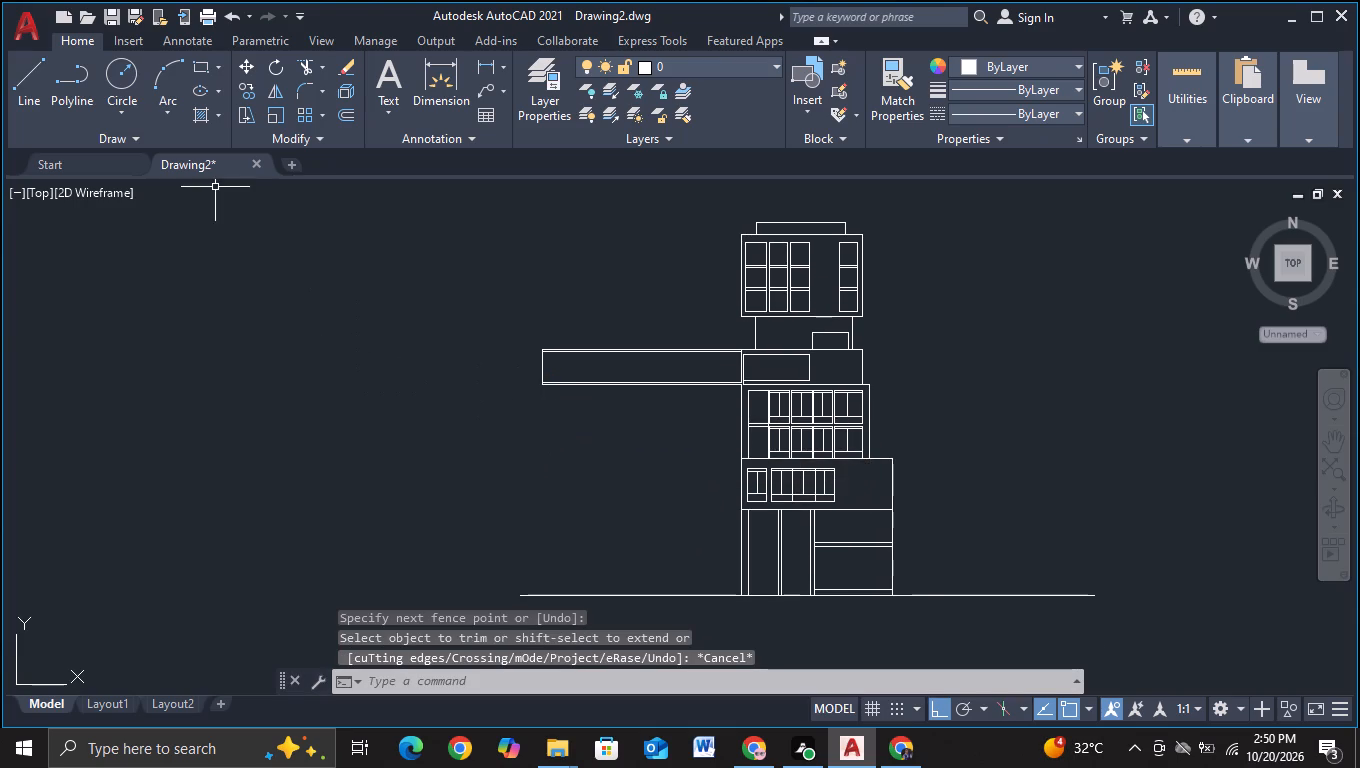
Draw a vertical line about 11.2 units up from the projecting slab near its outer end, continuing about 36.6 units horizontally left.
{"action": "left_click", "coordinate": [30, 86]}
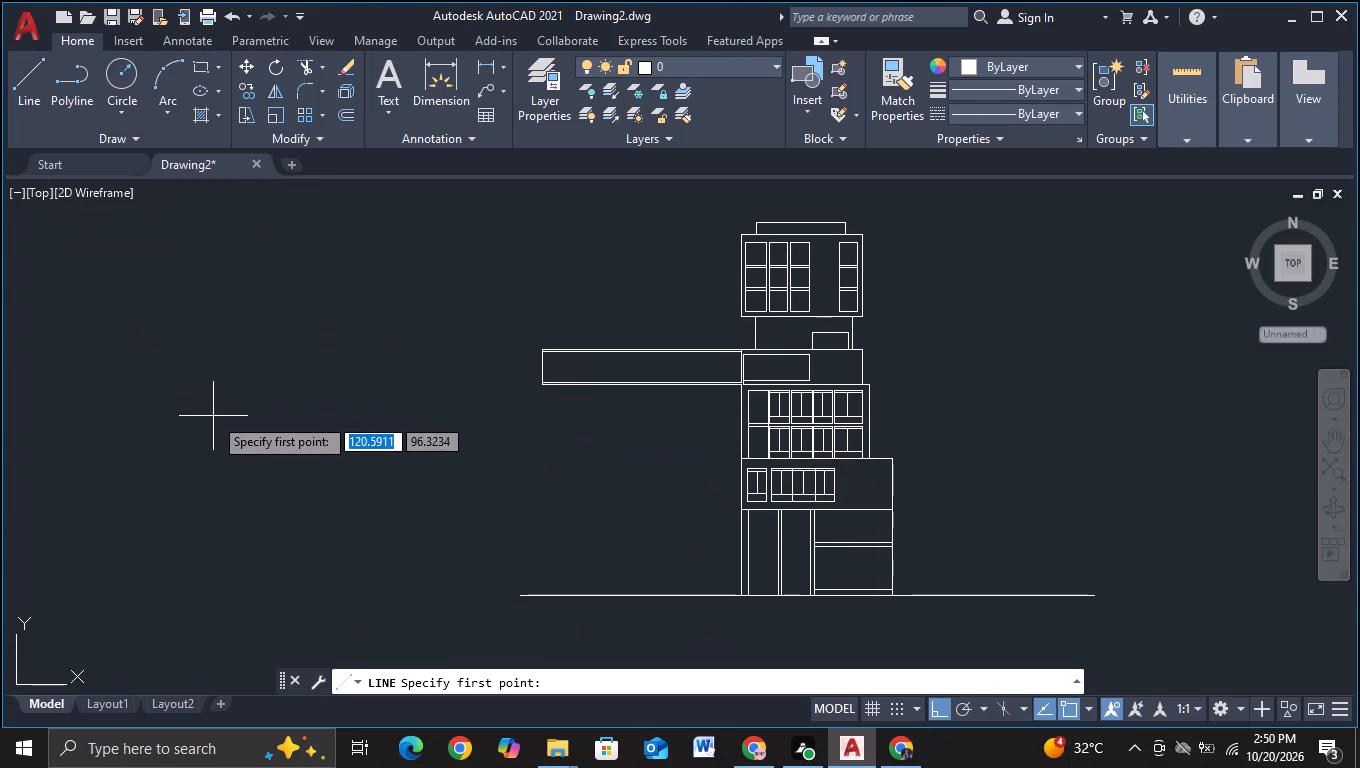
{"action": "middle_click_drag", "start_coordinate": [261, 445], "coordinate": [242, 489]}
{"action": "scroll", "coordinate": [374, 430], "scroll_direction": "up", "scroll_amount": 2}
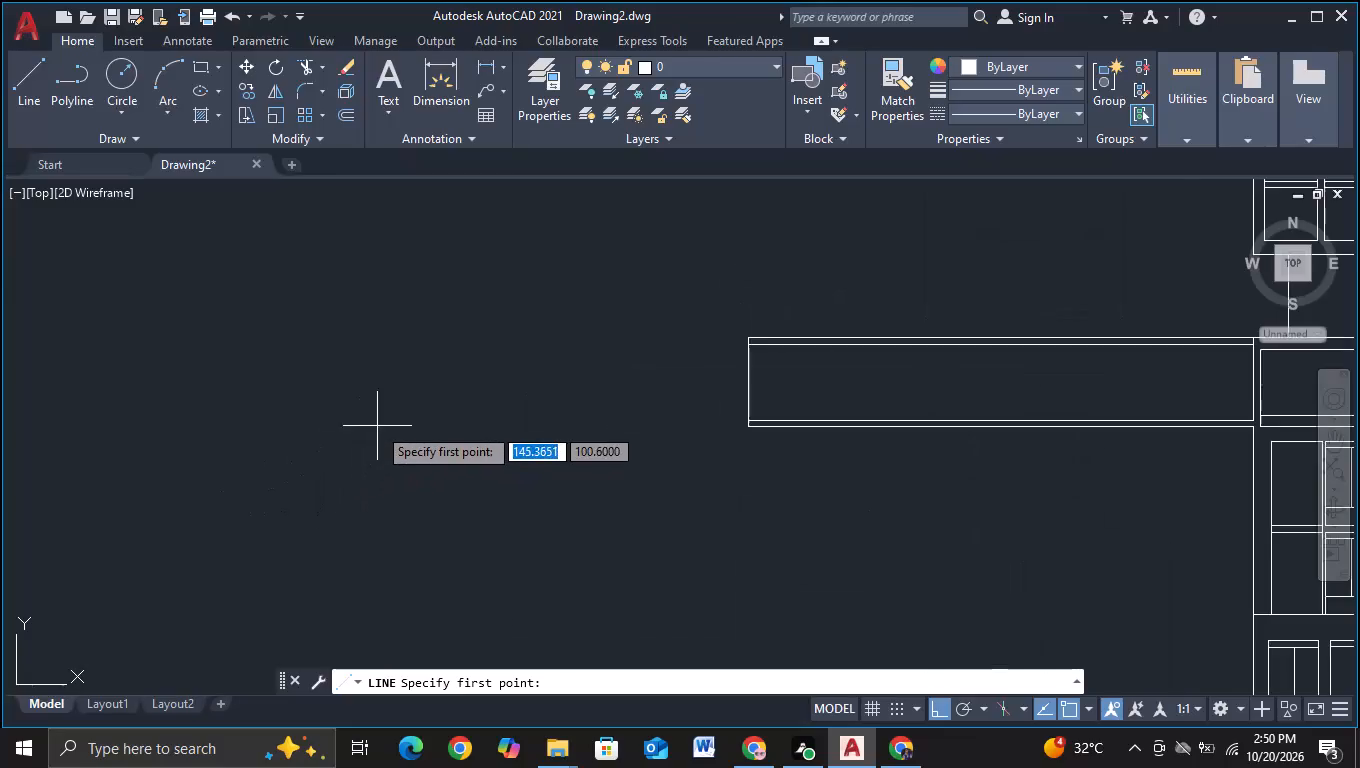
{"action": "middle_click_drag", "start_coordinate": [420, 447], "coordinate": [220, 569]}
{"action": "middle_click_drag", "start_coordinate": [286, 537], "coordinate": [195, 437]}
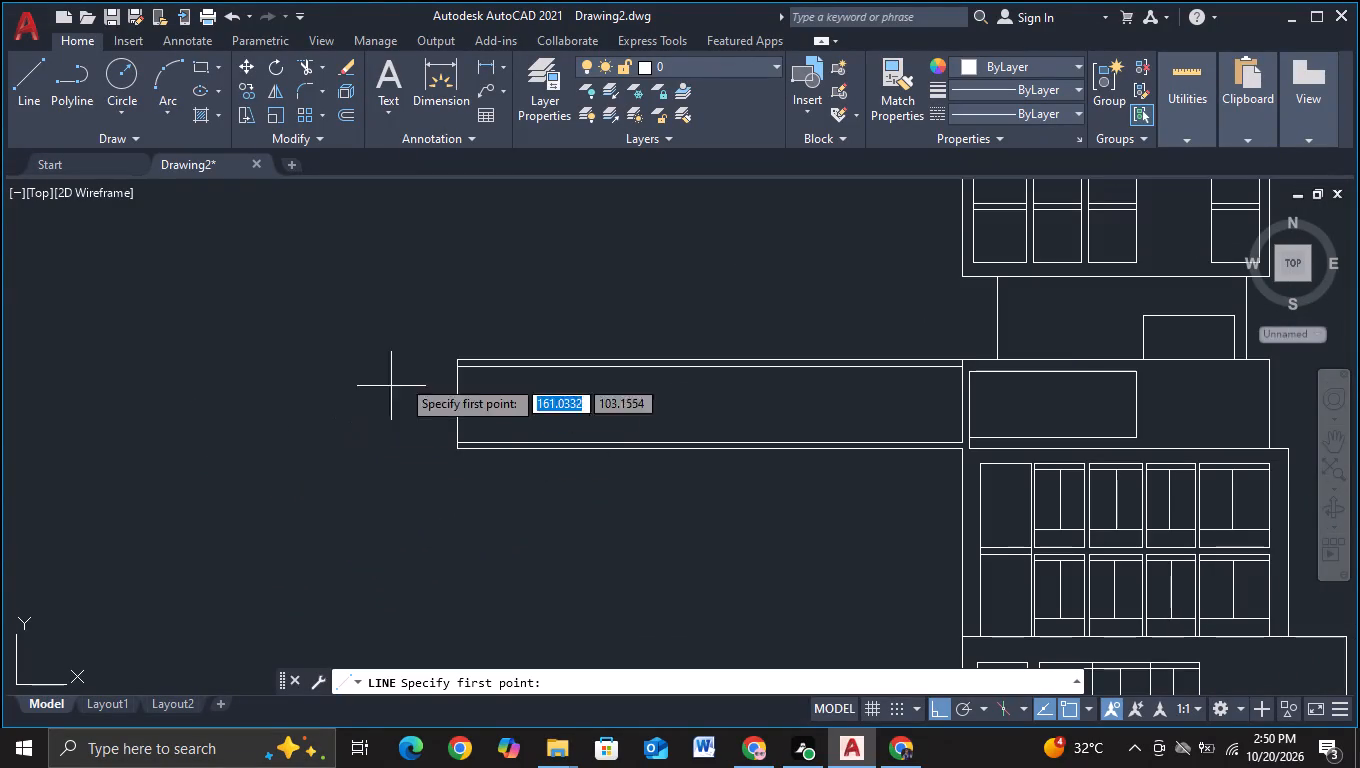
{"action": "left_click", "coordinate": [549, 381]}
{"action": "middle_click_drag", "start_coordinate": [547, 280], "coordinate": [540, 570]}
{"action": "scroll", "coordinate": [548, 432], "scroll_direction": "down", "scroll_amount": 2}
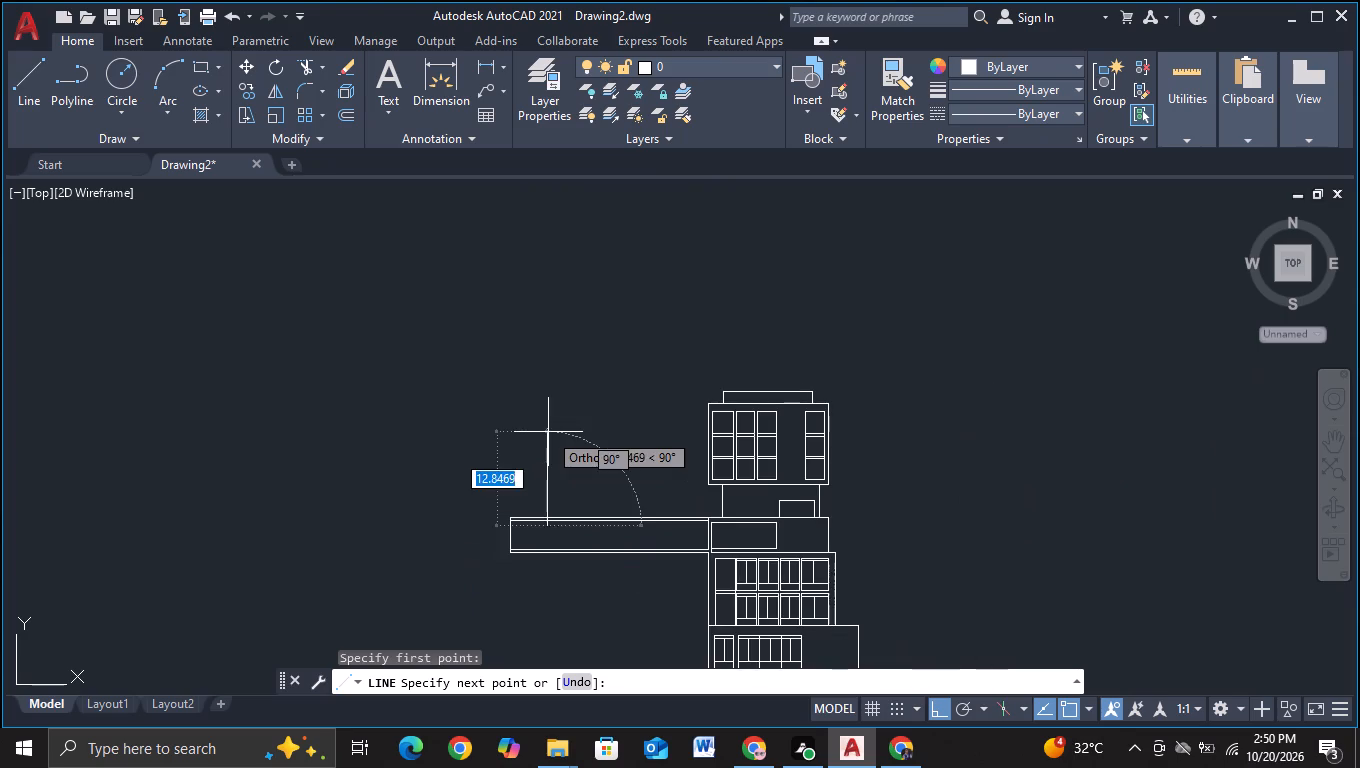
{"action": "middle_click_drag", "start_coordinate": [548, 432], "coordinate": [550, 390]}
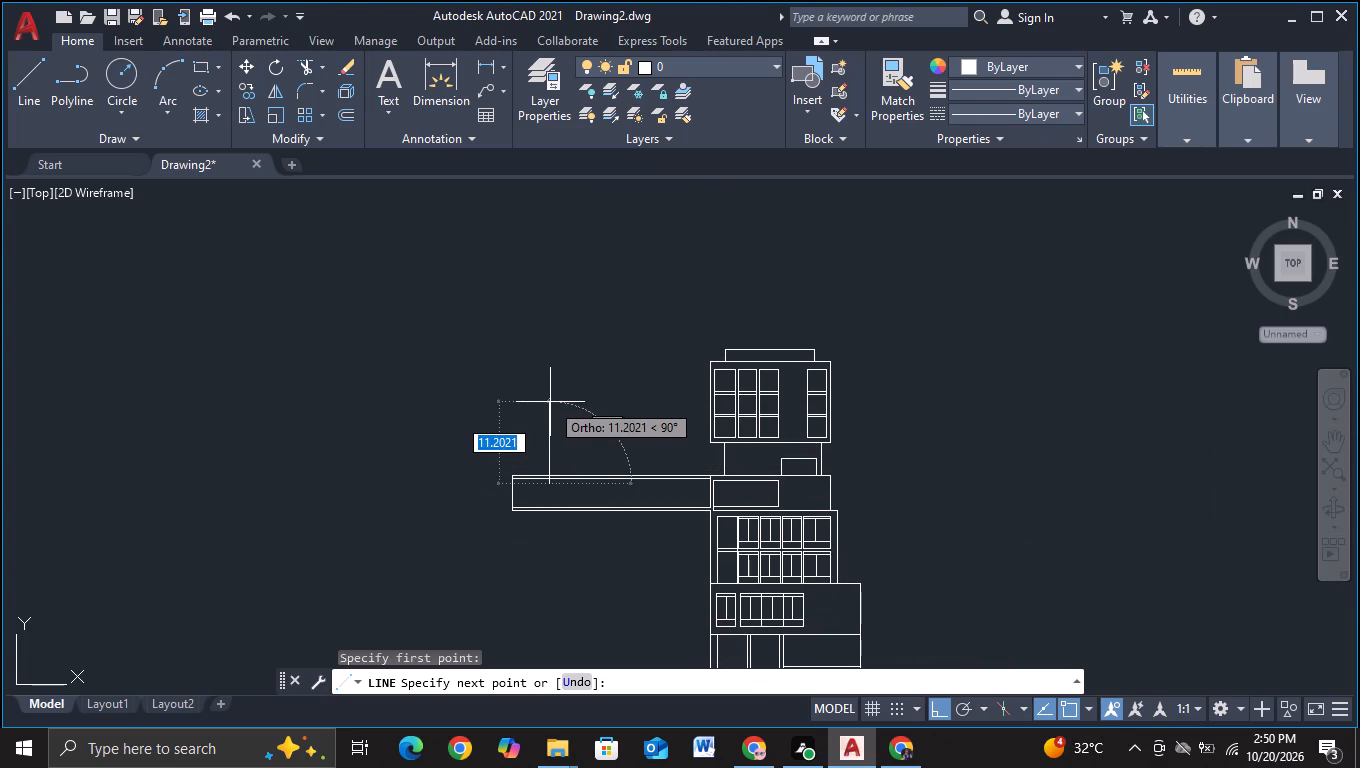
{"action": "left_click", "coordinate": [550, 402]}
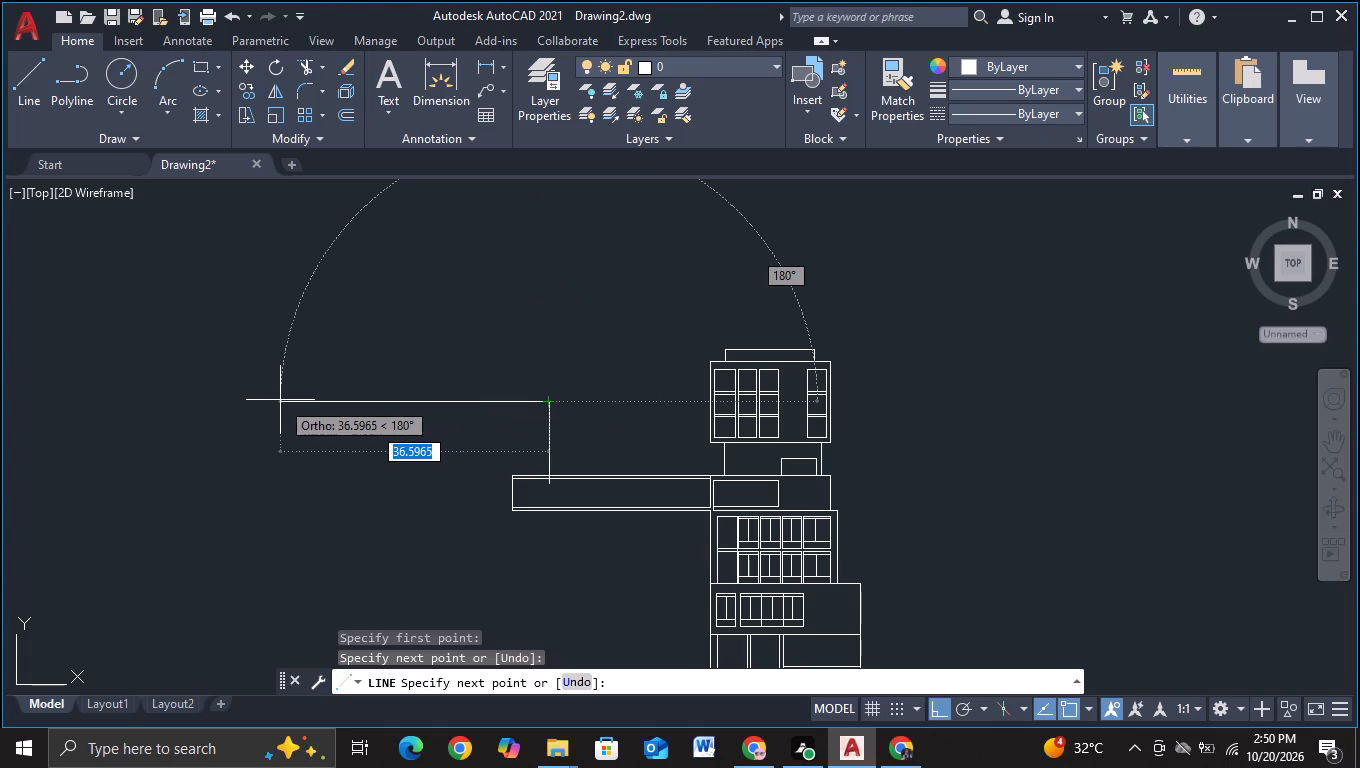
{"action": "left_click", "coordinate": [280, 400]}
{"action": "key", "text": "Escape"}
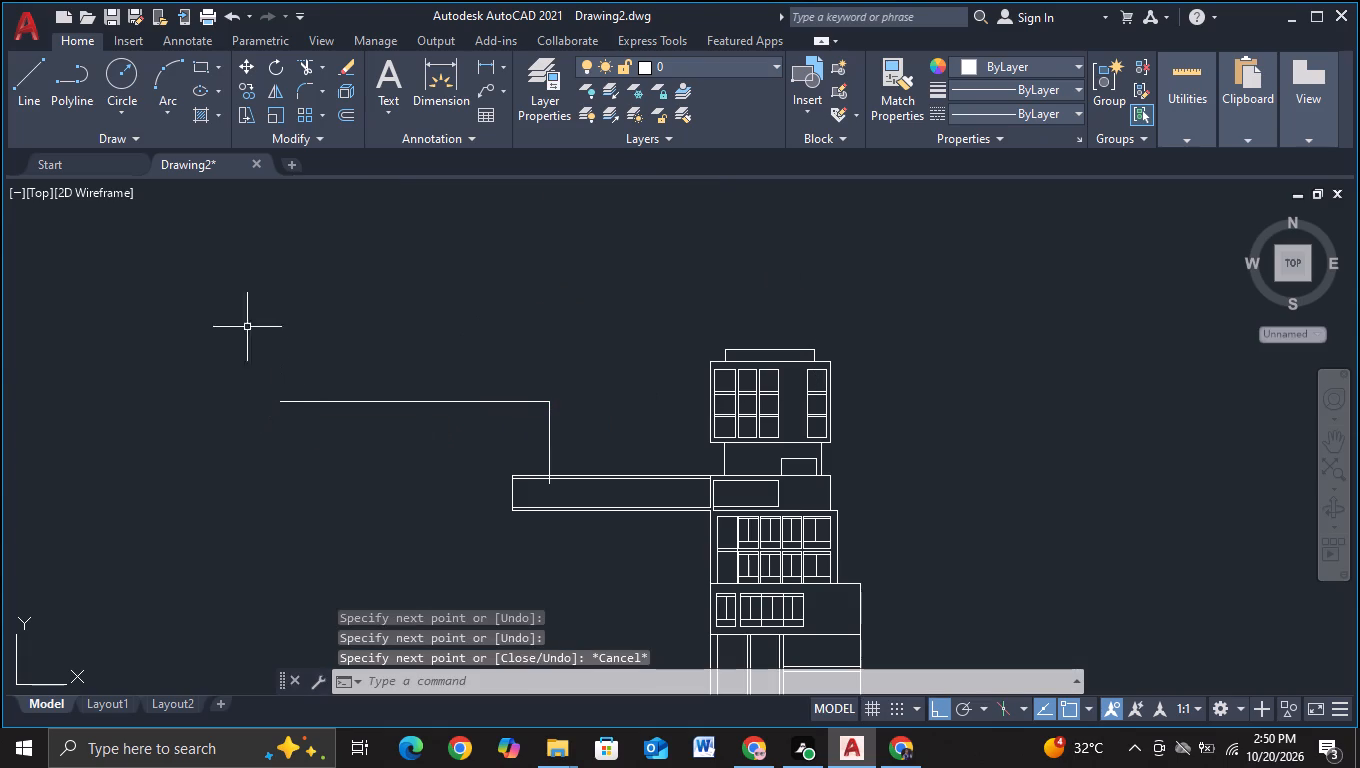
Scale up the top windowed block with its roof cap about its interior so it overhangs the neck on both sides.
{"action": "middle_click_drag", "start_coordinate": [547, 377], "coordinate": [547, 352]}
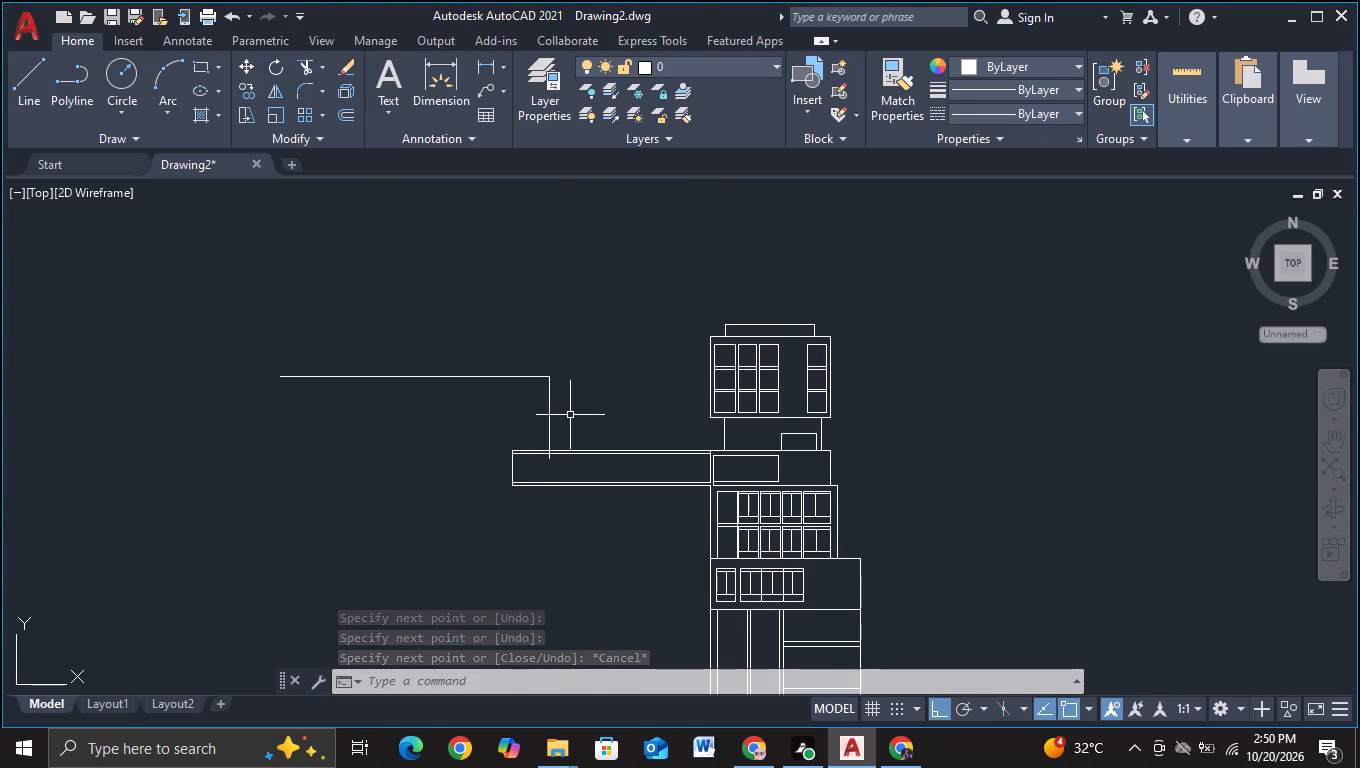
{"action": "middle_click_drag", "start_coordinate": [603, 403], "coordinate": [532, 386]}
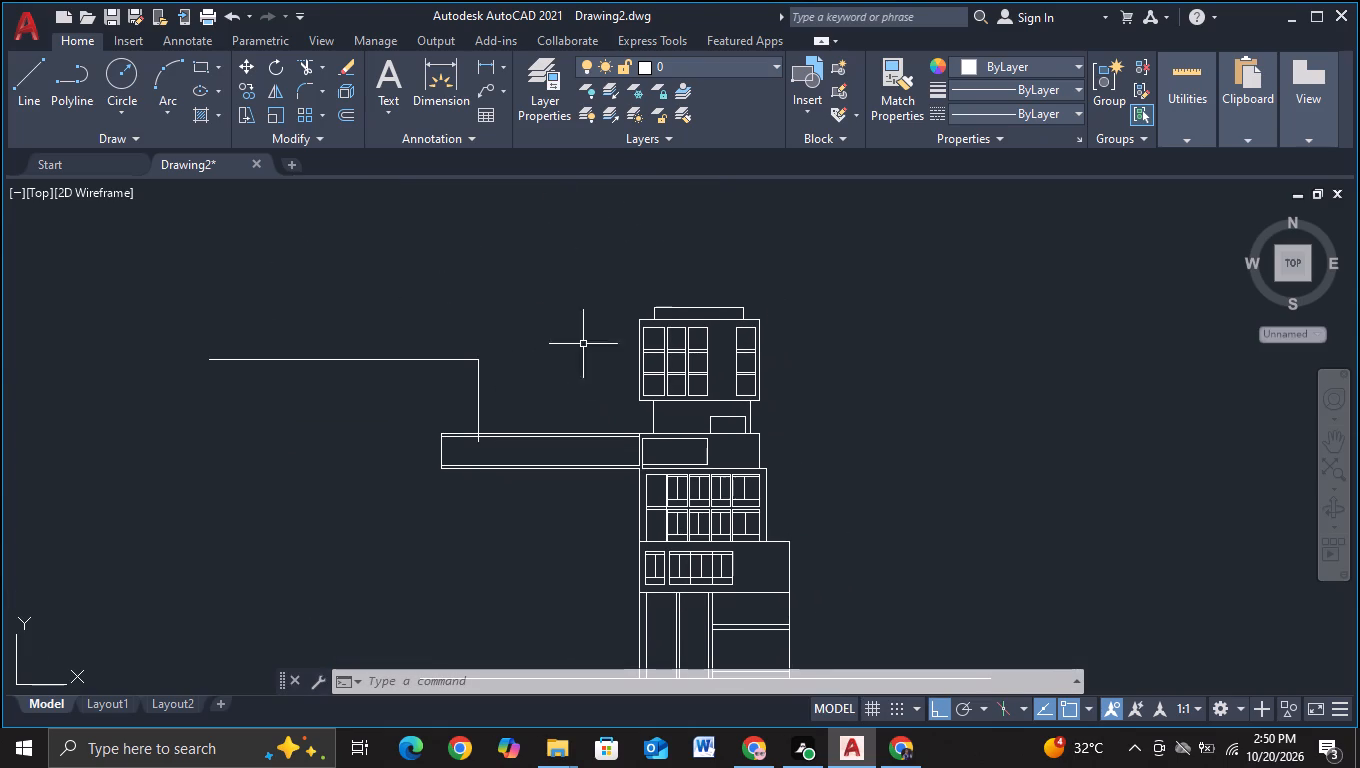
{"action": "key", "text": "Escape"}
{"action": "left_click", "coordinate": [599, 255]}
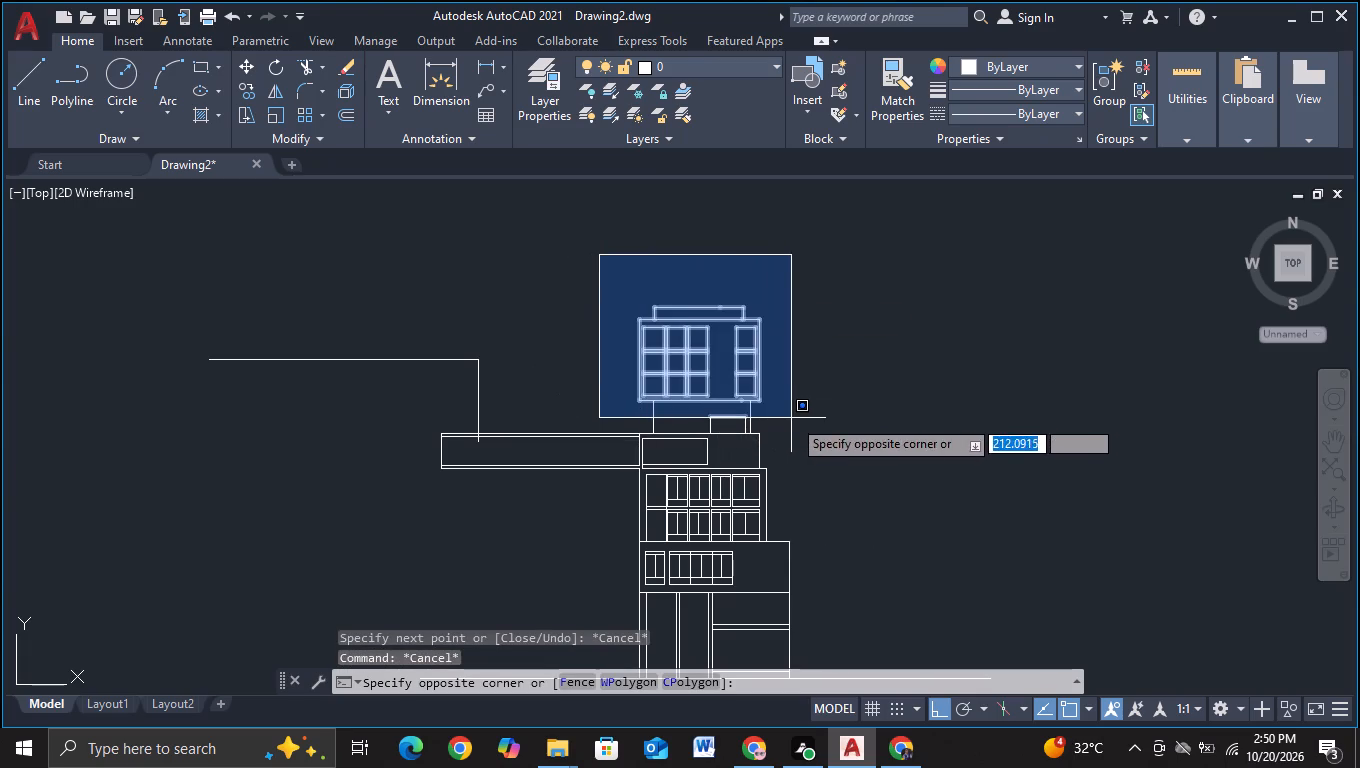
{"action": "left_click", "coordinate": [799, 416]}
{"action": "key", "text": "s"}
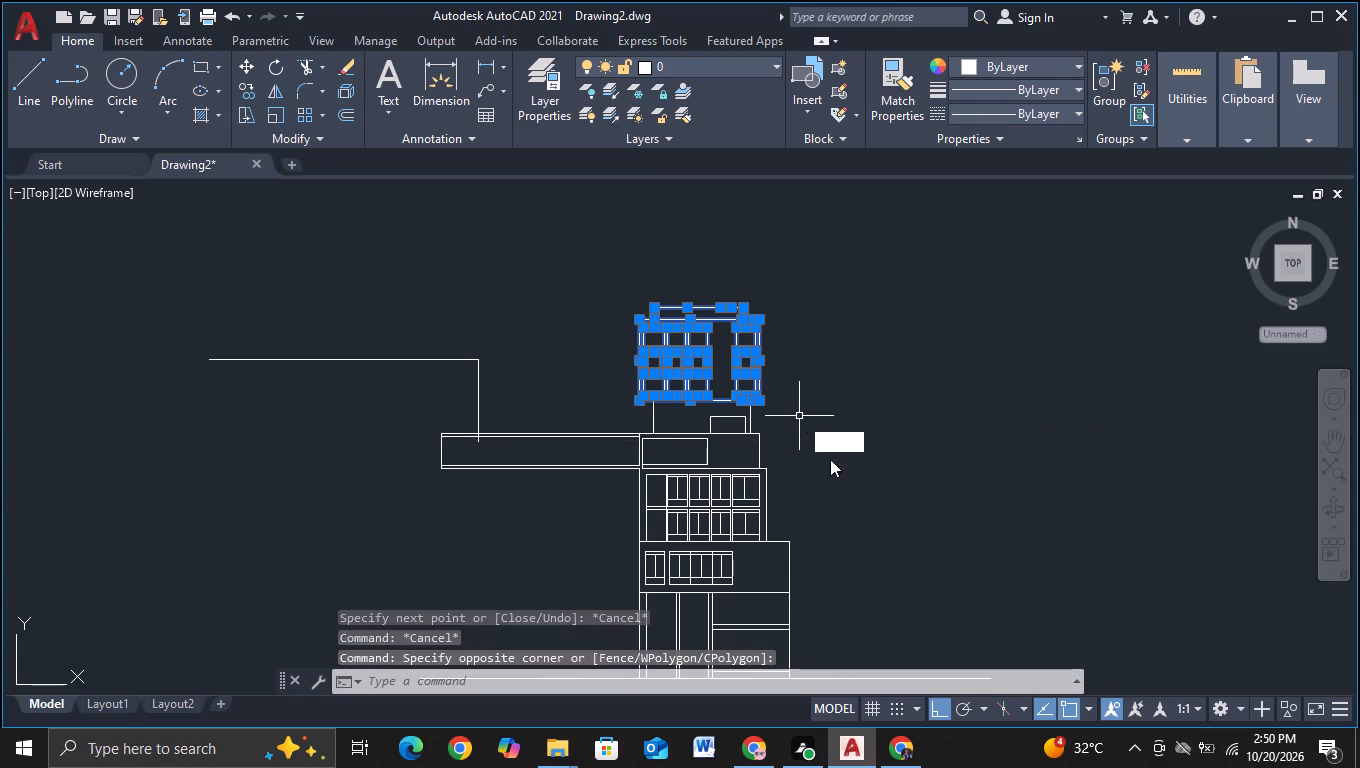
{"action": "left_click", "coordinate": [870, 478]}
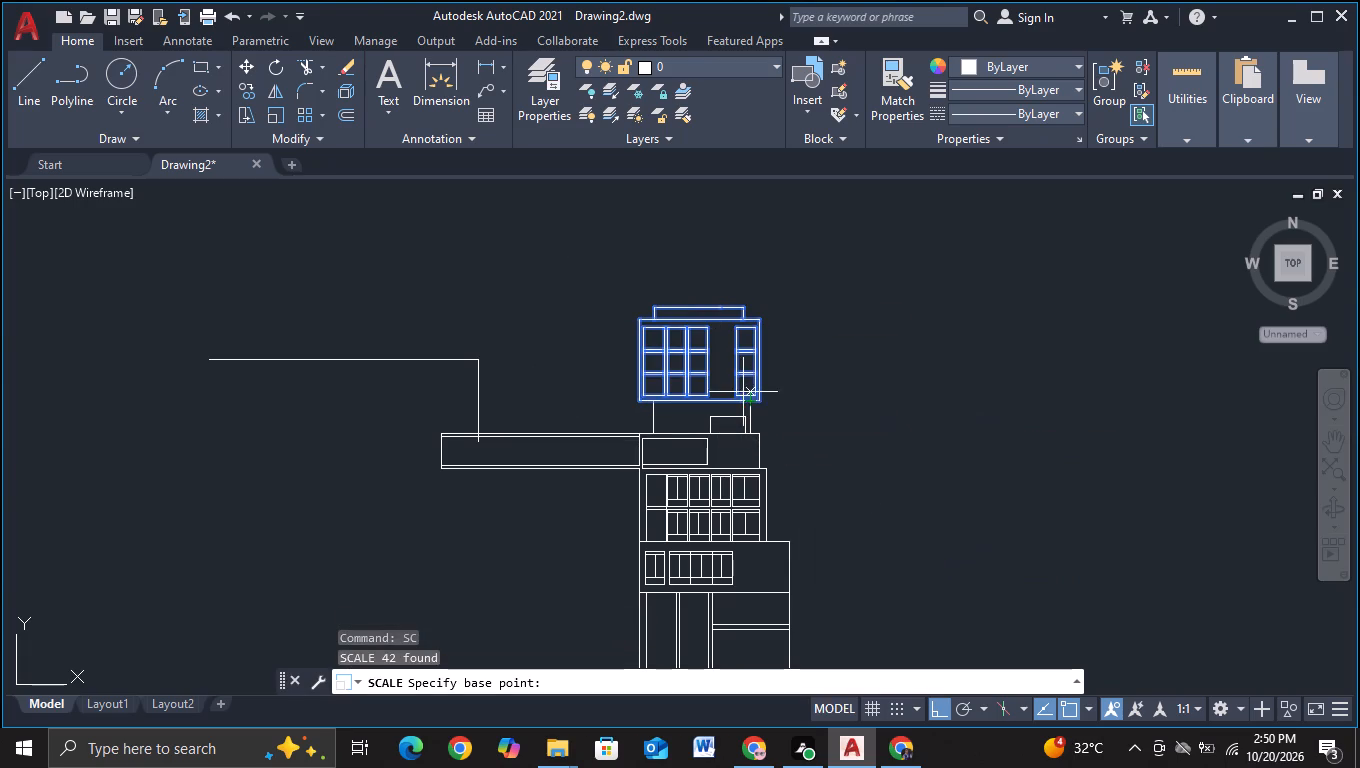
{"action": "left_click", "coordinate": [718, 370]}
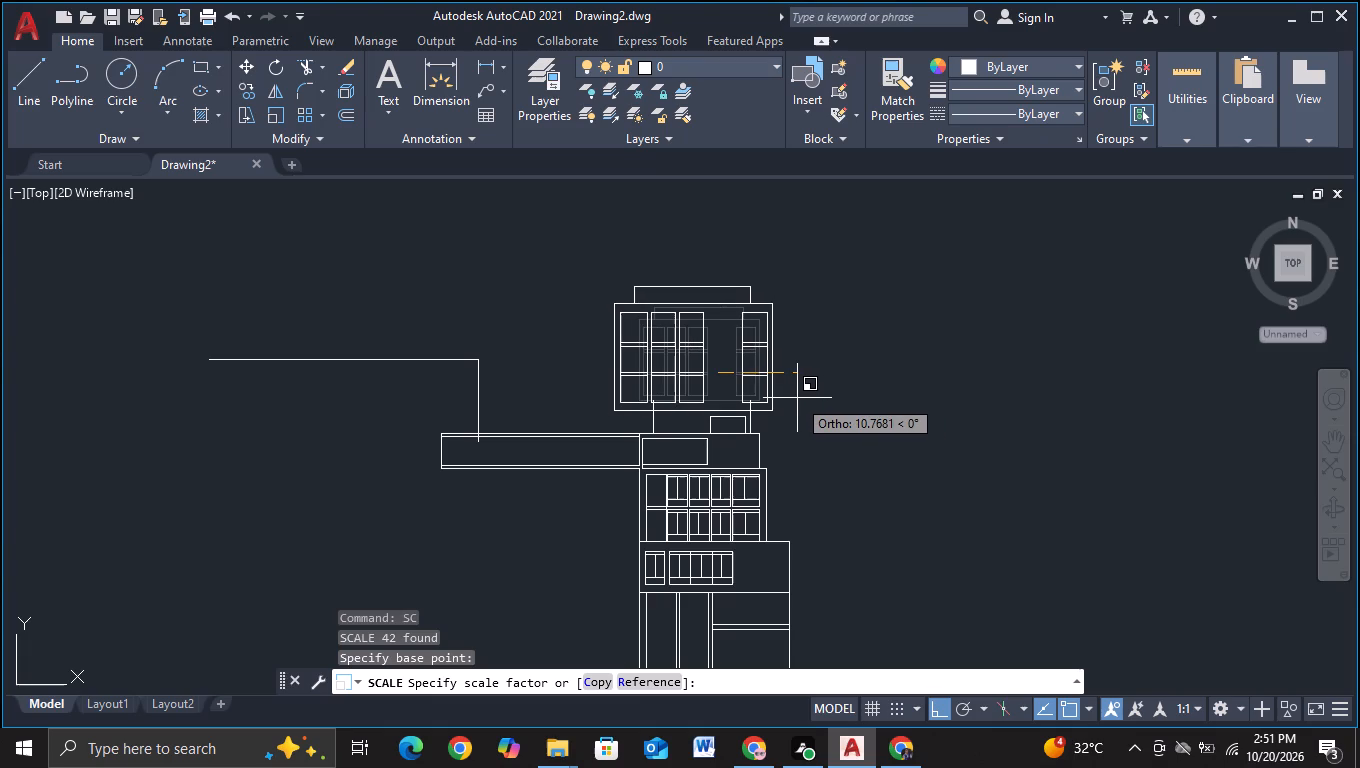
{"action": "left_click", "coordinate": [797, 398]}
Move the enlarged top block about 1.4 units at 61° with ortho off, seating its base on the neck's vertical lines.
{"action": "left_click_drag", "start_coordinate": [584, 254], "coordinate": [580, 271]}
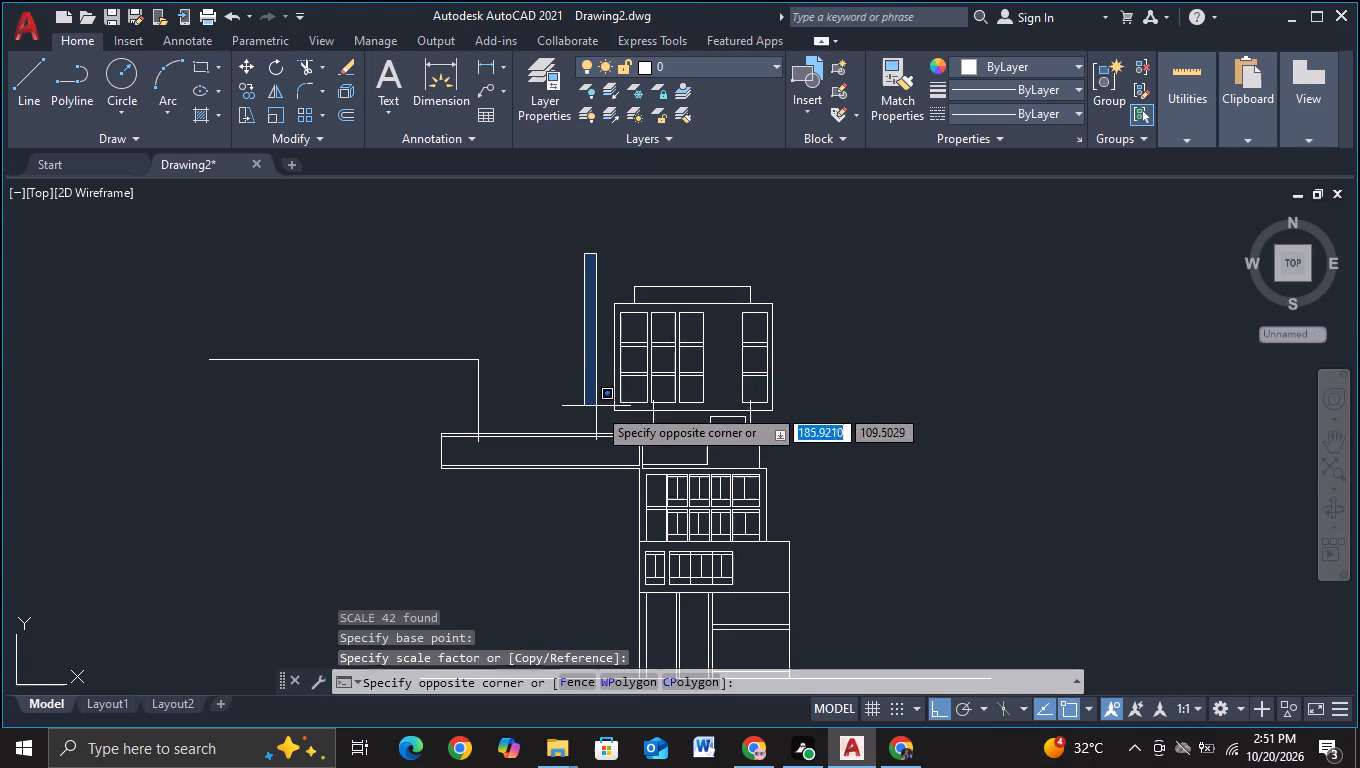
{"action": "left_click", "coordinate": [807, 415]}
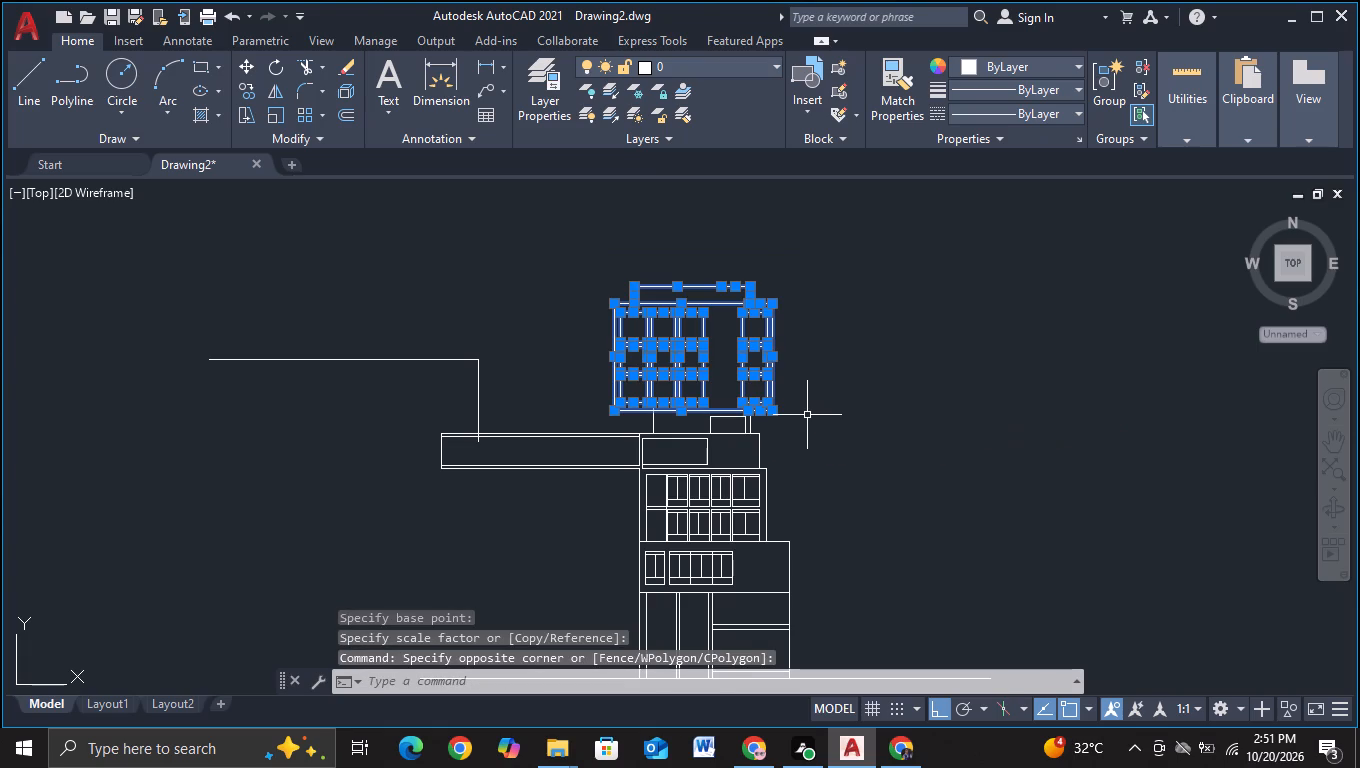
{"action": "key", "text": "m"}
{"action": "left_click", "coordinate": [888, 457]}
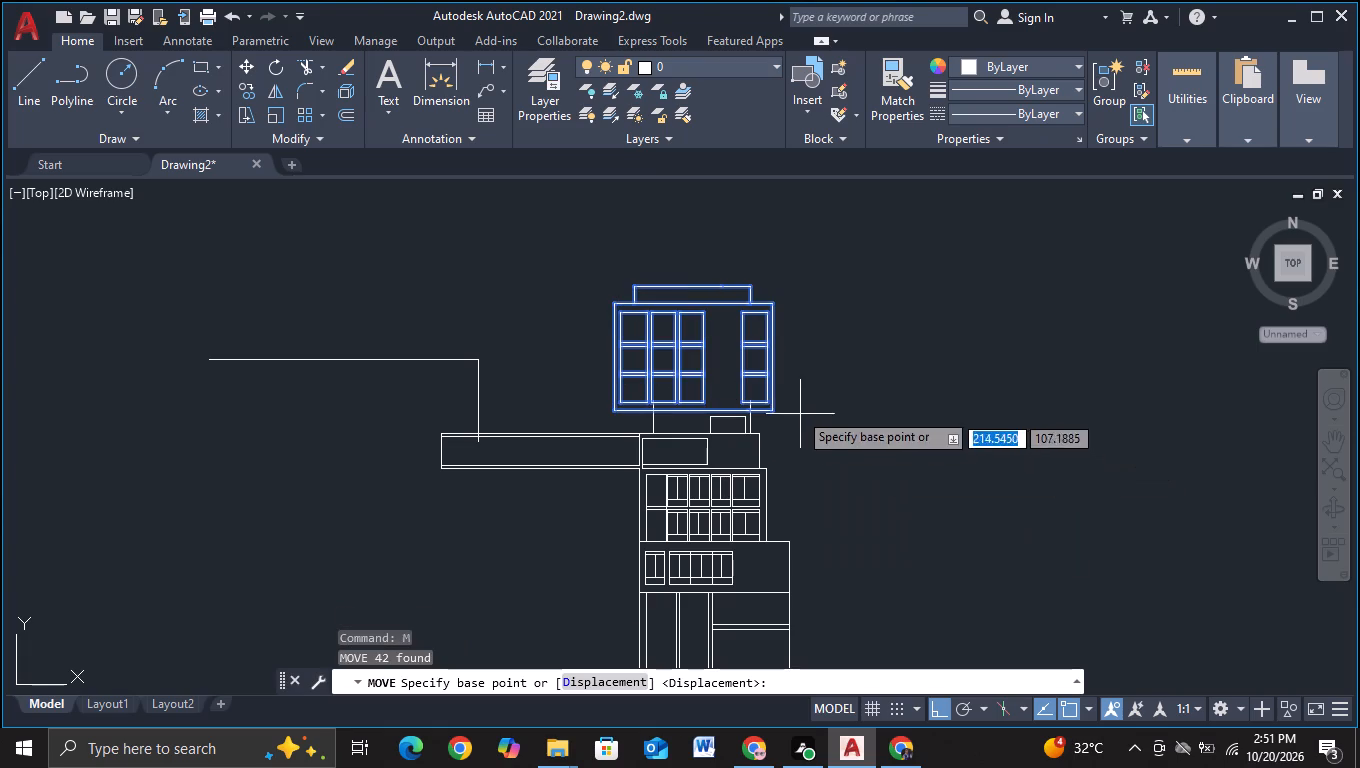
{"action": "left_click", "coordinate": [728, 386]}
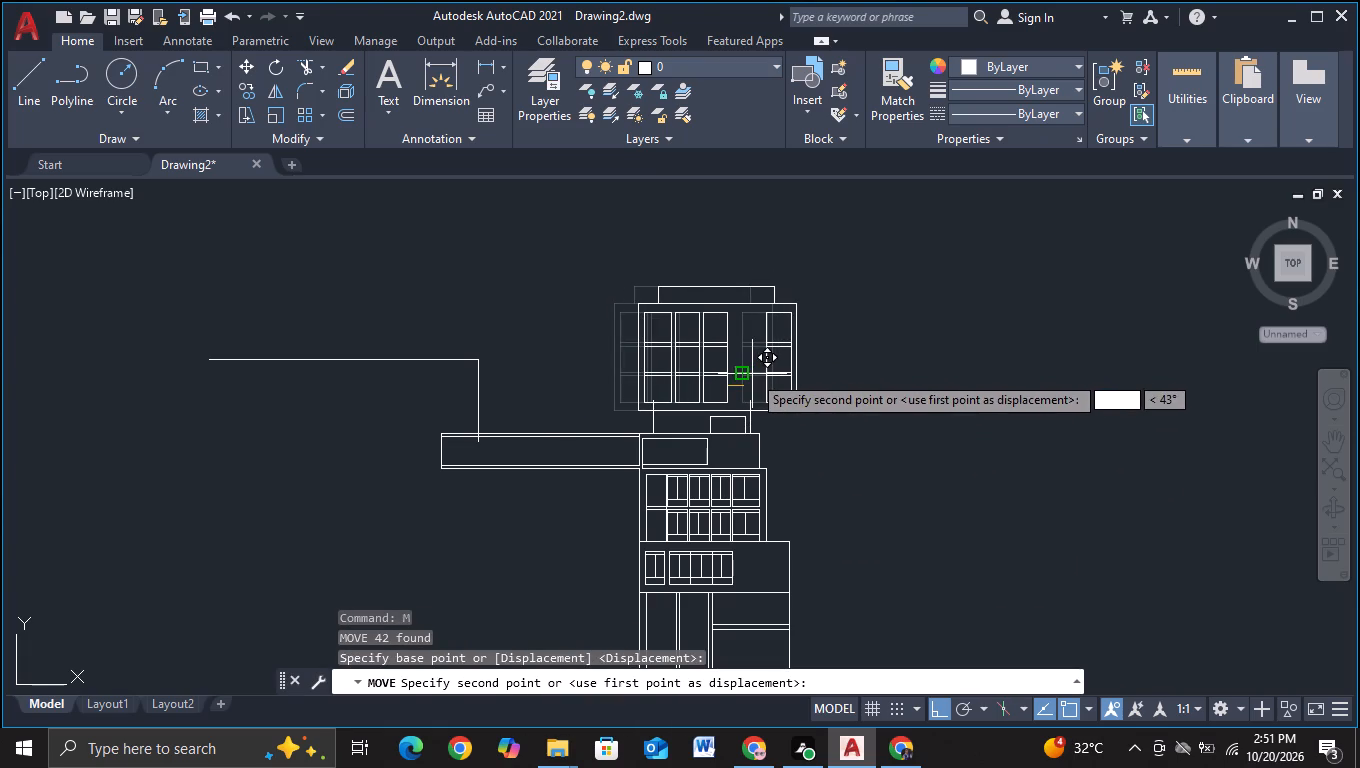
{"action": "key", "text": "F8"}
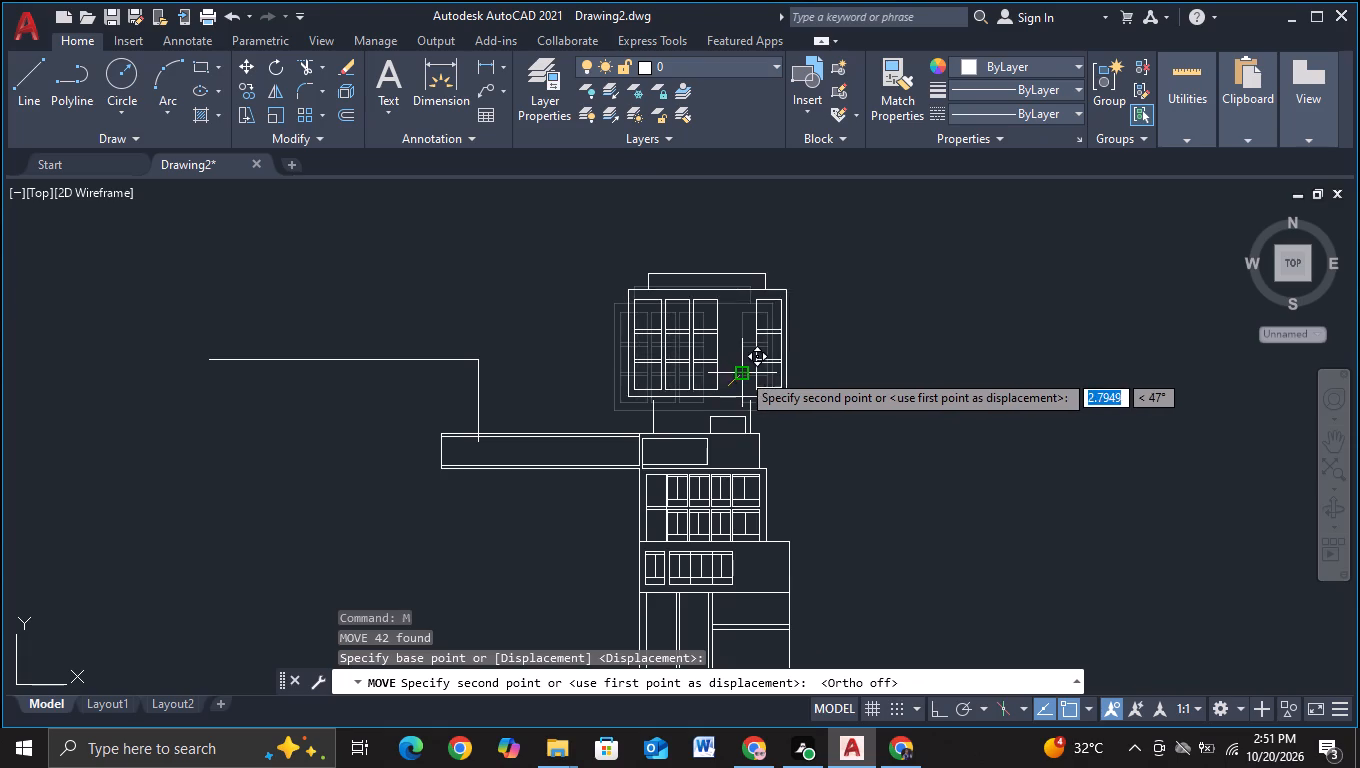
{"action": "scroll", "coordinate": [736, 375], "scroll_direction": "up", "scroll_amount": 2}
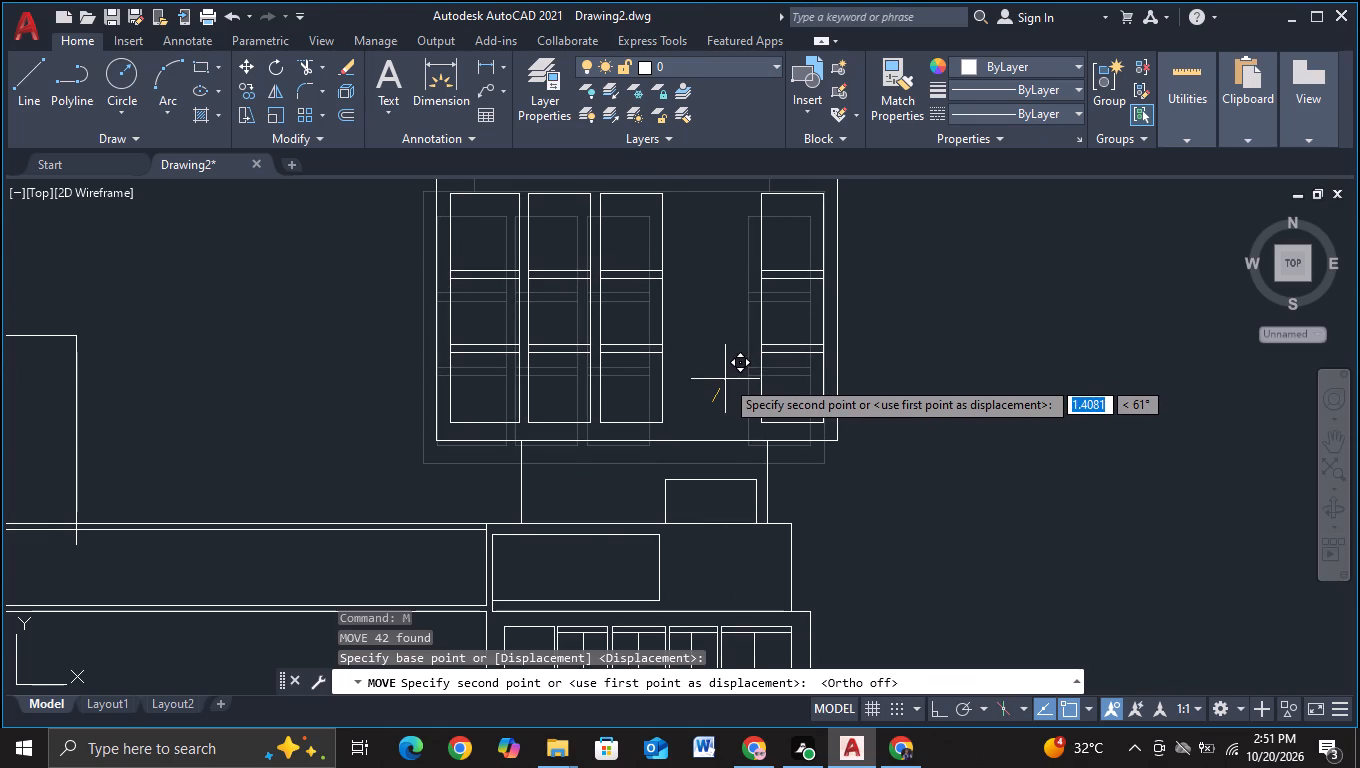
{"action": "left_click", "coordinate": [725, 379]}
{"action": "scroll", "coordinate": [725, 379], "scroll_direction": "down", "scroll_amount": 2}
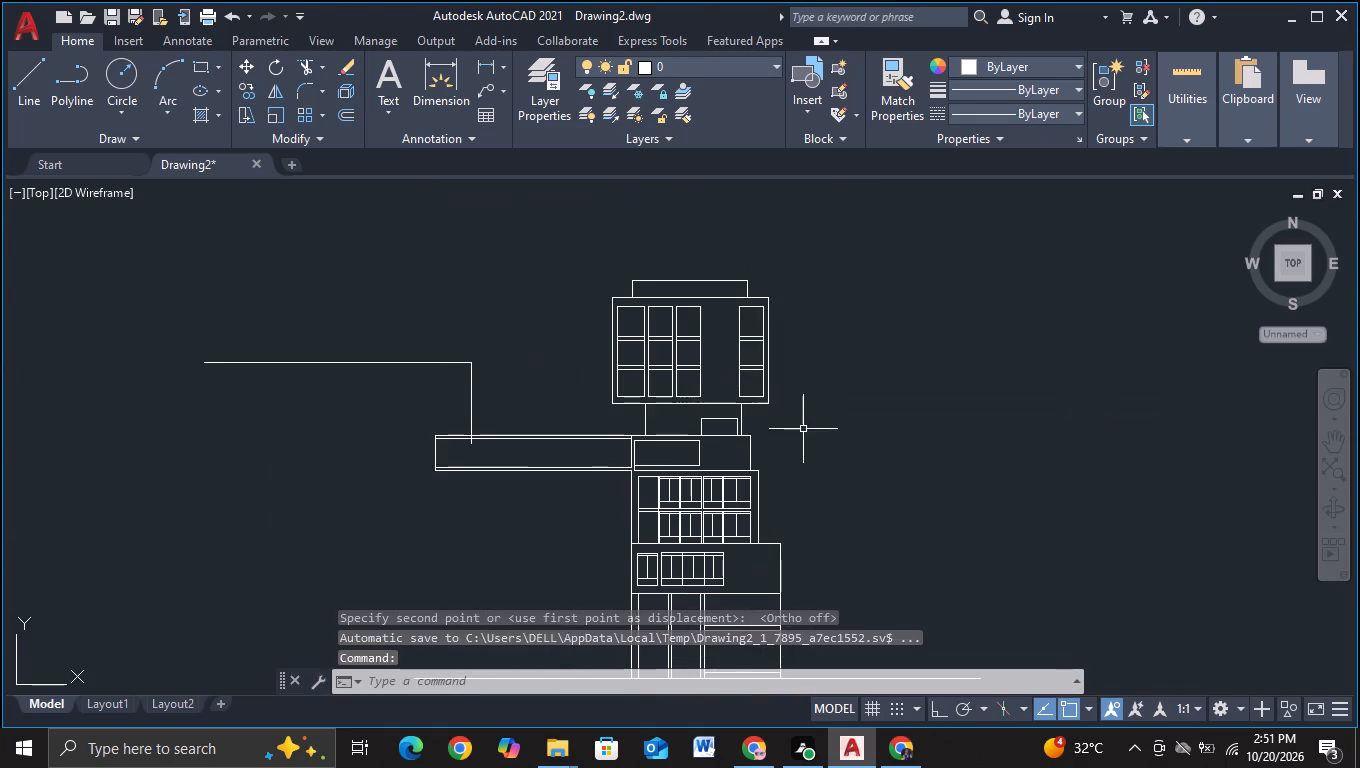
Trim the new vertical line's end inside the projecting slab back to the slab's top edge.
{"action": "middle_click_drag", "start_coordinate": [803, 430], "coordinate": [811, 406]}
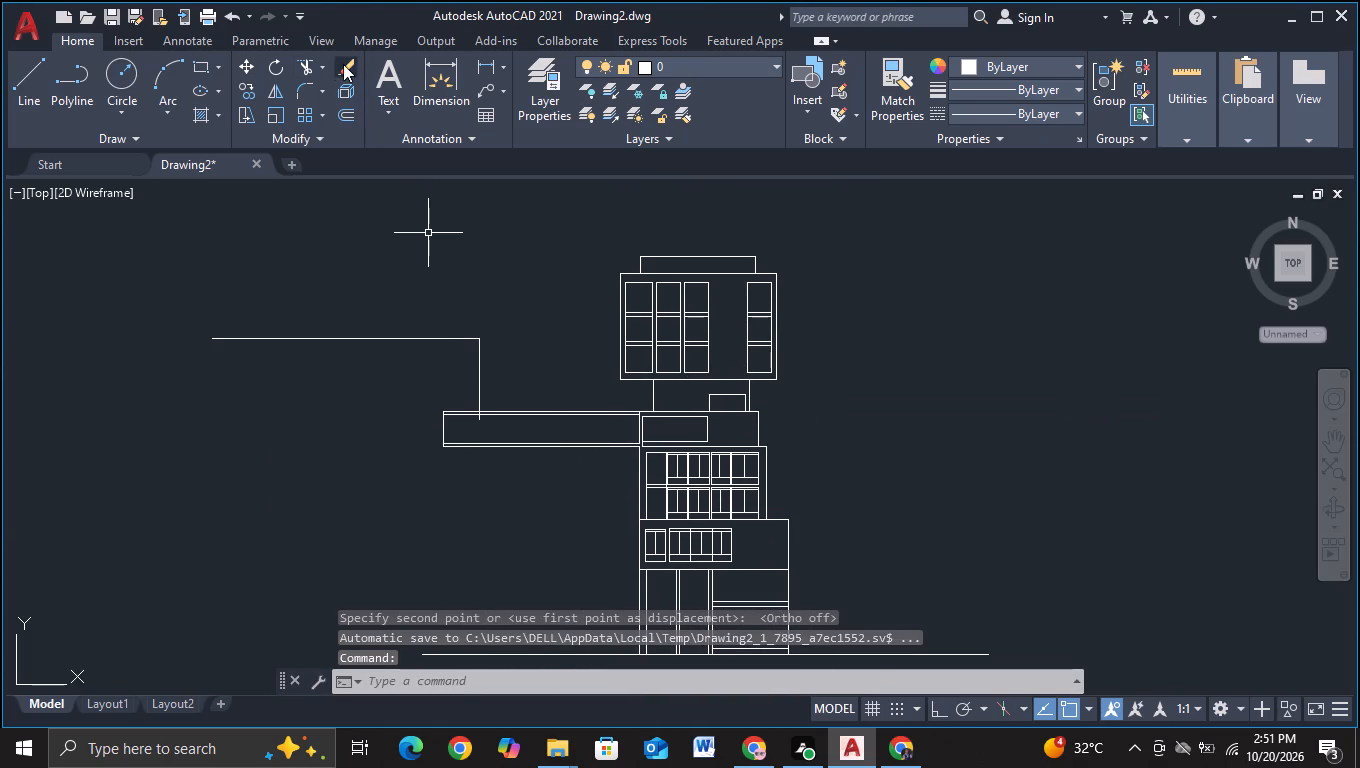
{"action": "left_click", "coordinate": [301, 61]}
{"action": "scroll", "coordinate": [499, 406], "scroll_direction": "up", "scroll_amount": 2}
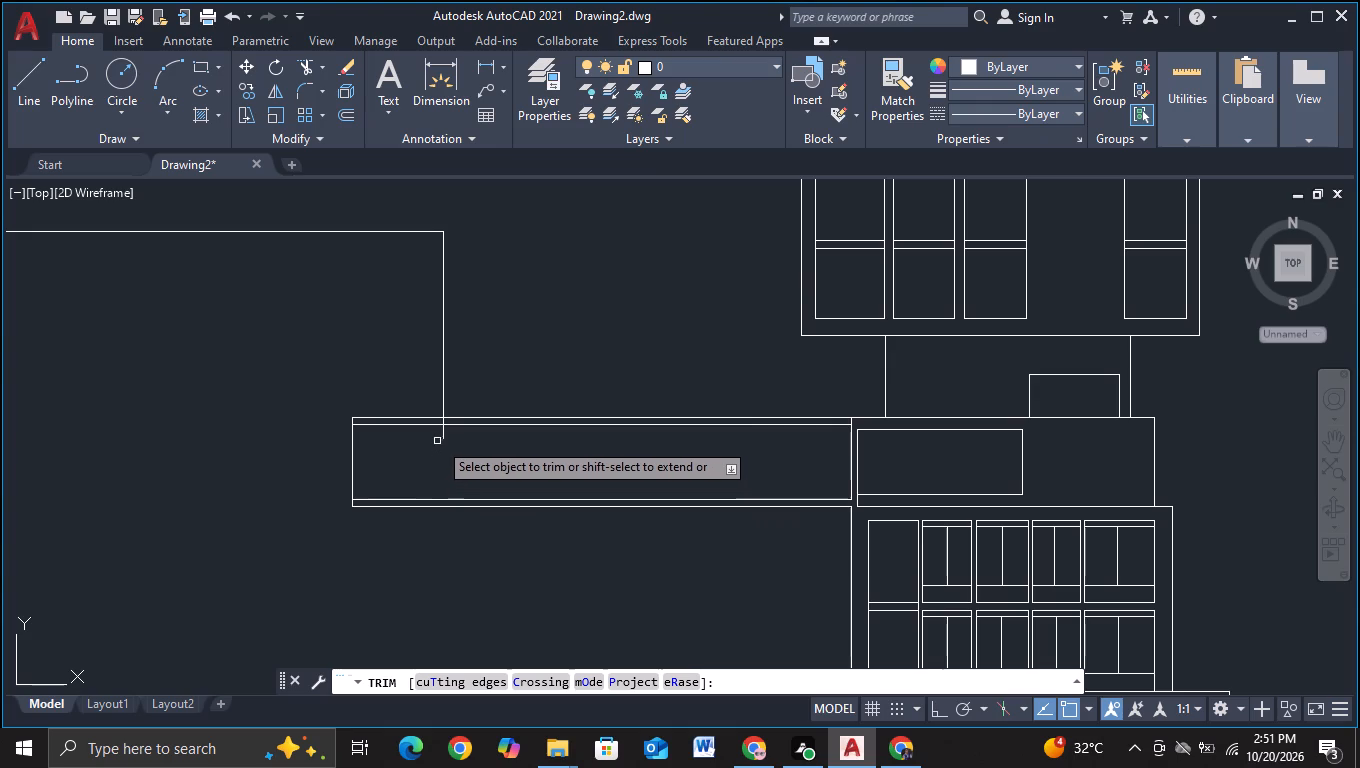
{"action": "left_click", "coordinate": [442, 436]}
{"action": "scroll", "coordinate": [445, 425], "scroll_direction": "up", "scroll_amount": 1}
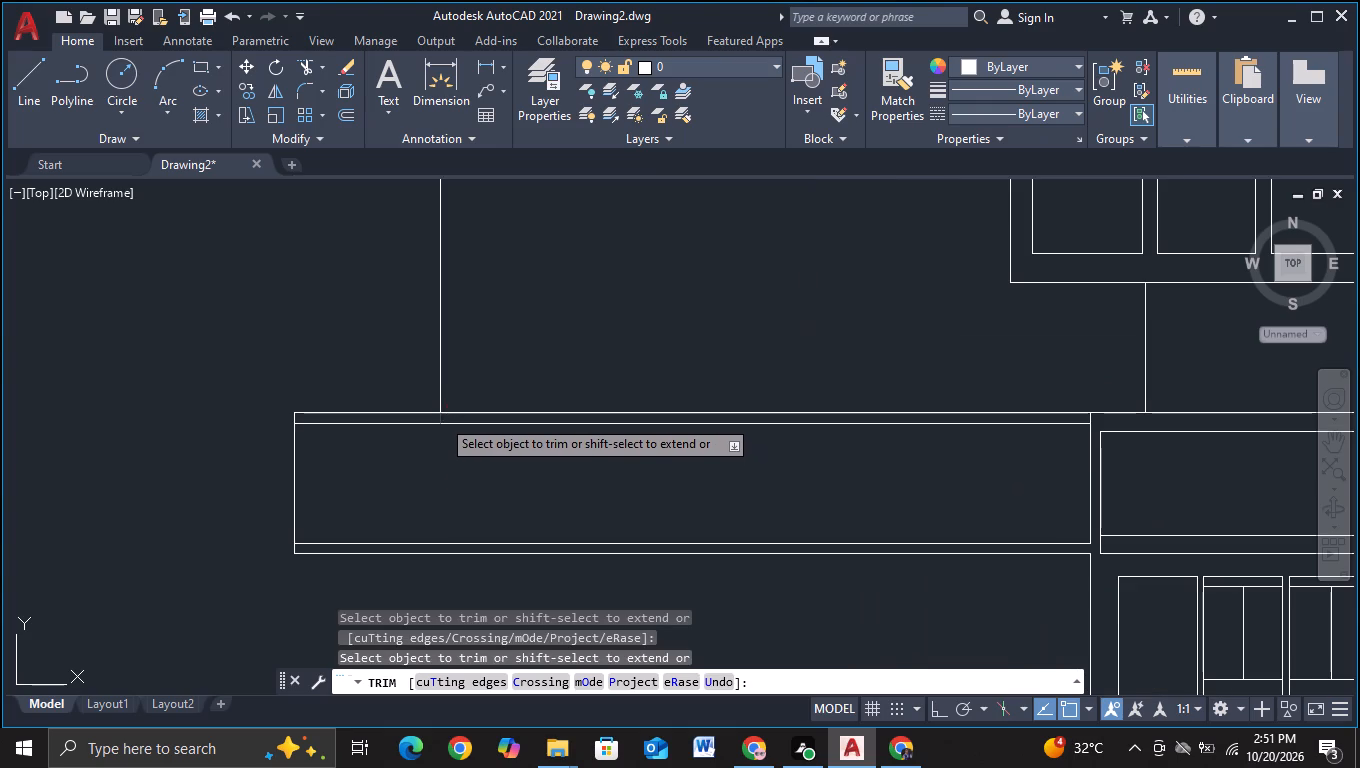
{"action": "left_click", "coordinate": [441, 418]}
{"action": "scroll", "coordinate": [524, 453], "scroll_direction": "down", "scroll_amount": 2}
{"action": "key", "text": "Escape"}
Move the enlarged top block about 1.06 units horizontally to the right, keeping its base on the neck.
{"action": "scroll", "coordinate": [1070, 419], "scroll_direction": "down", "scroll_amount": 2}
{"action": "middle_click_drag", "start_coordinate": [1076, 432], "coordinate": [828, 428]}
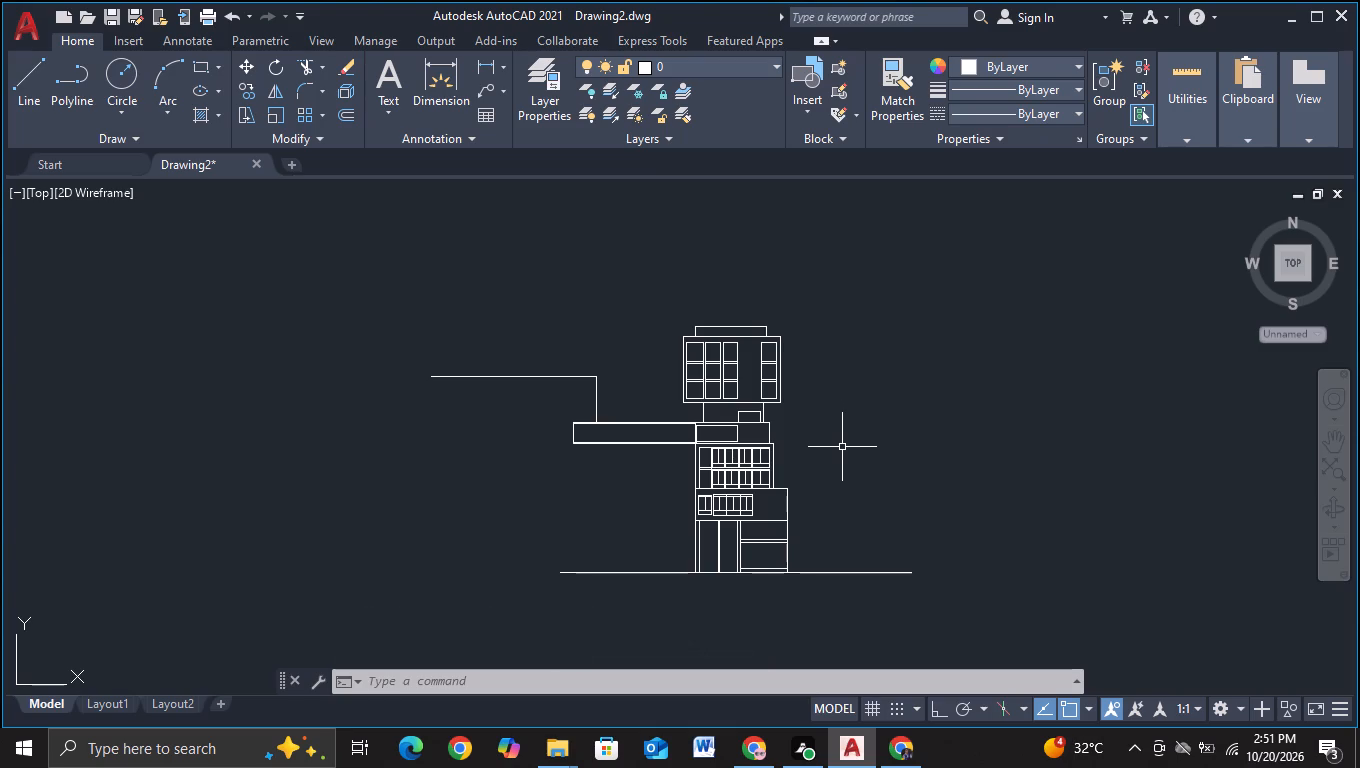
{"action": "scroll", "coordinate": [842, 447], "scroll_direction": "up", "scroll_amount": 2}
{"action": "middle_click_drag", "start_coordinate": [837, 449], "coordinate": [951, 452]}
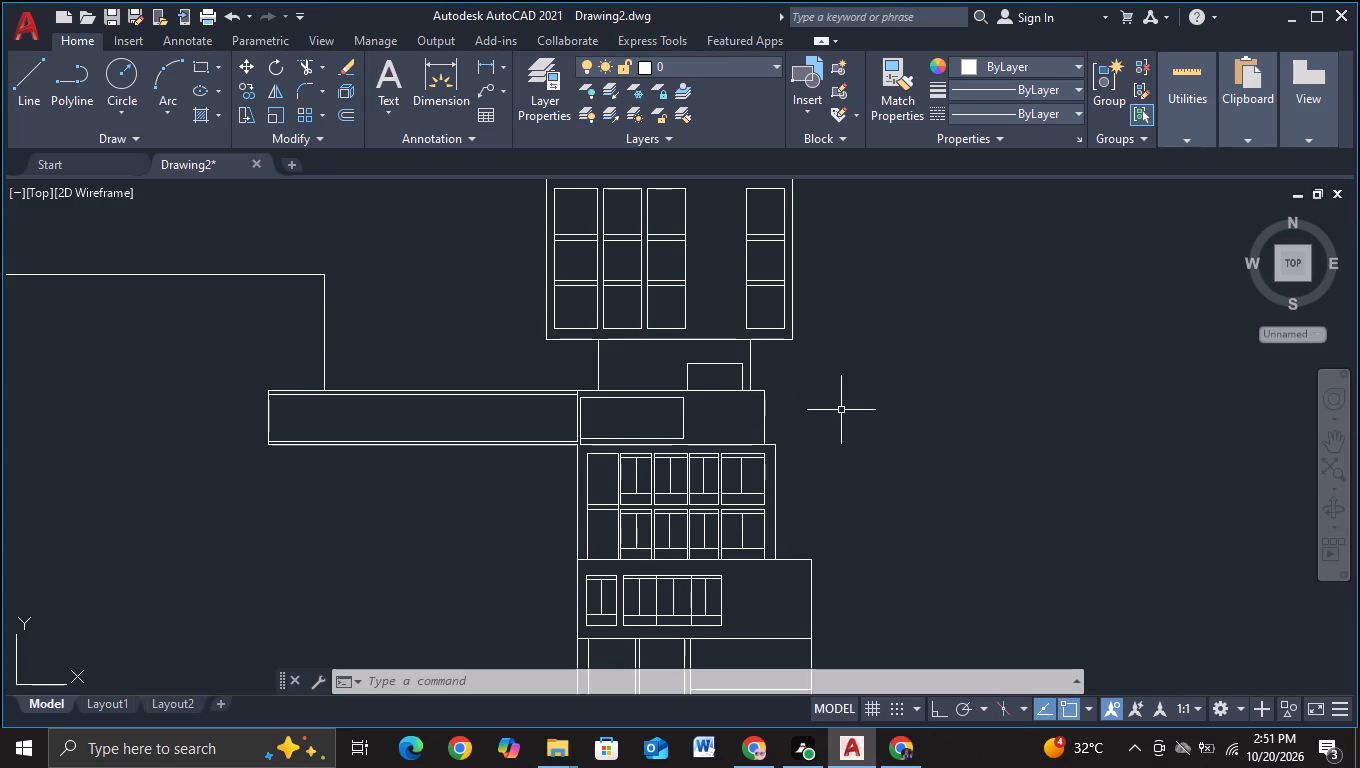
{"action": "middle_click_drag", "start_coordinate": [843, 411], "coordinate": [942, 409]}
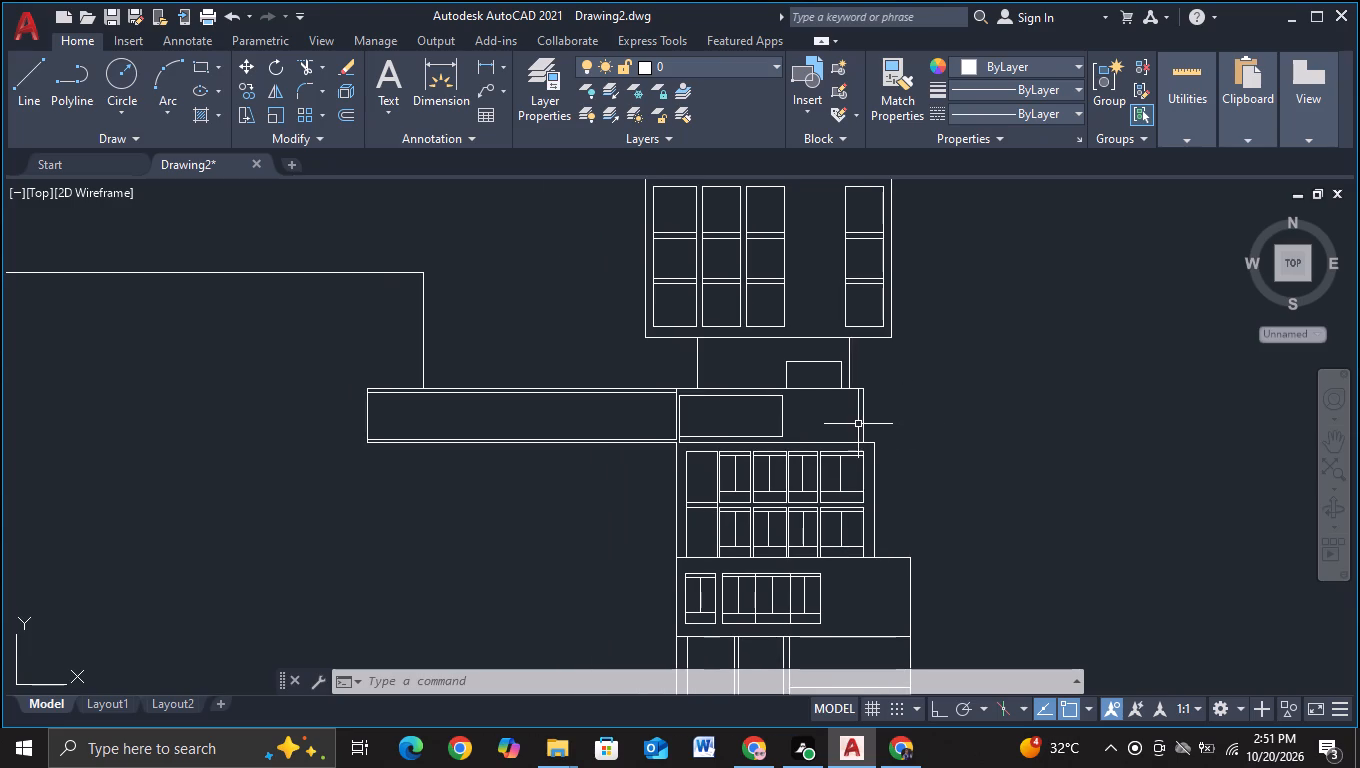
{"action": "middle_click_drag", "start_coordinate": [921, 413], "coordinate": [925, 424]}
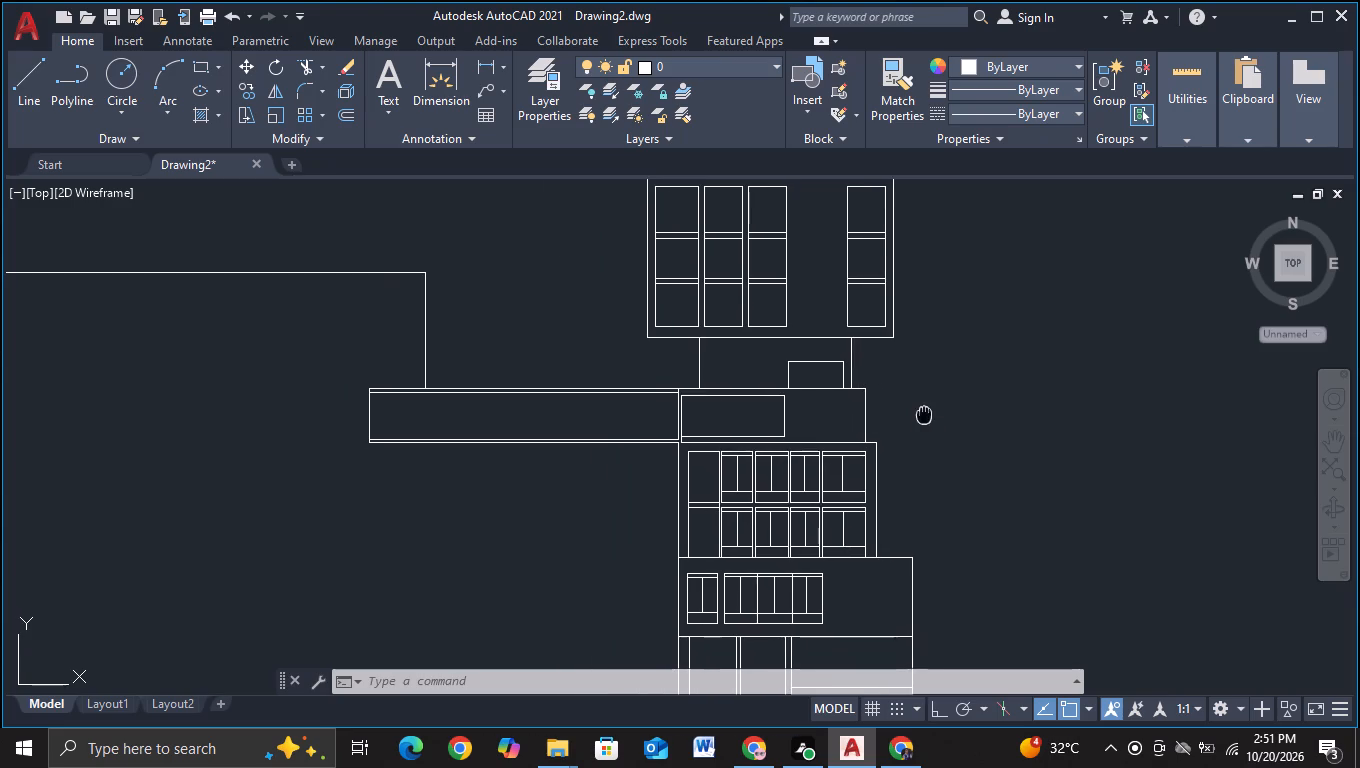
{"action": "middle_click_drag", "start_coordinate": [925, 424], "coordinate": [919, 493]}
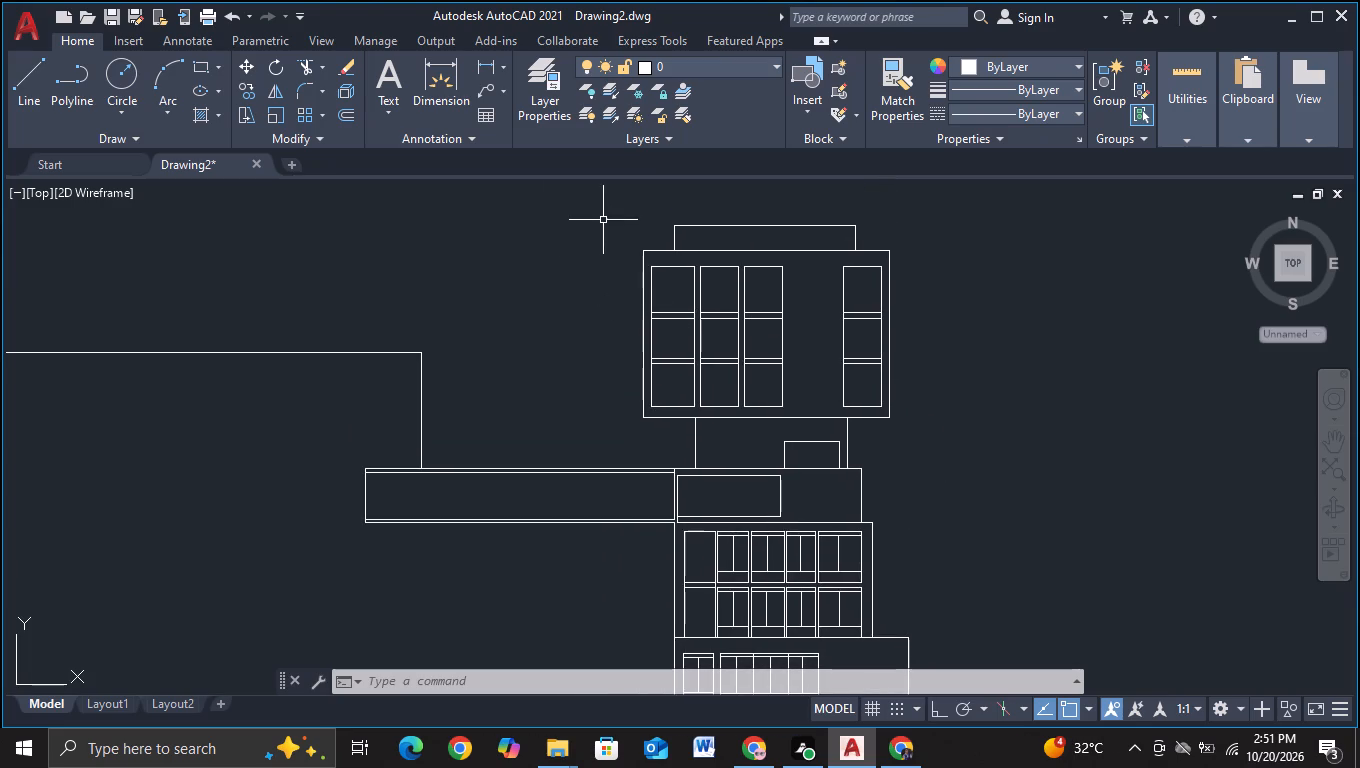
{"action": "left_click_drag", "start_coordinate": [603, 214], "coordinate": [602, 233]}
{"action": "left_click", "coordinate": [925, 441]}
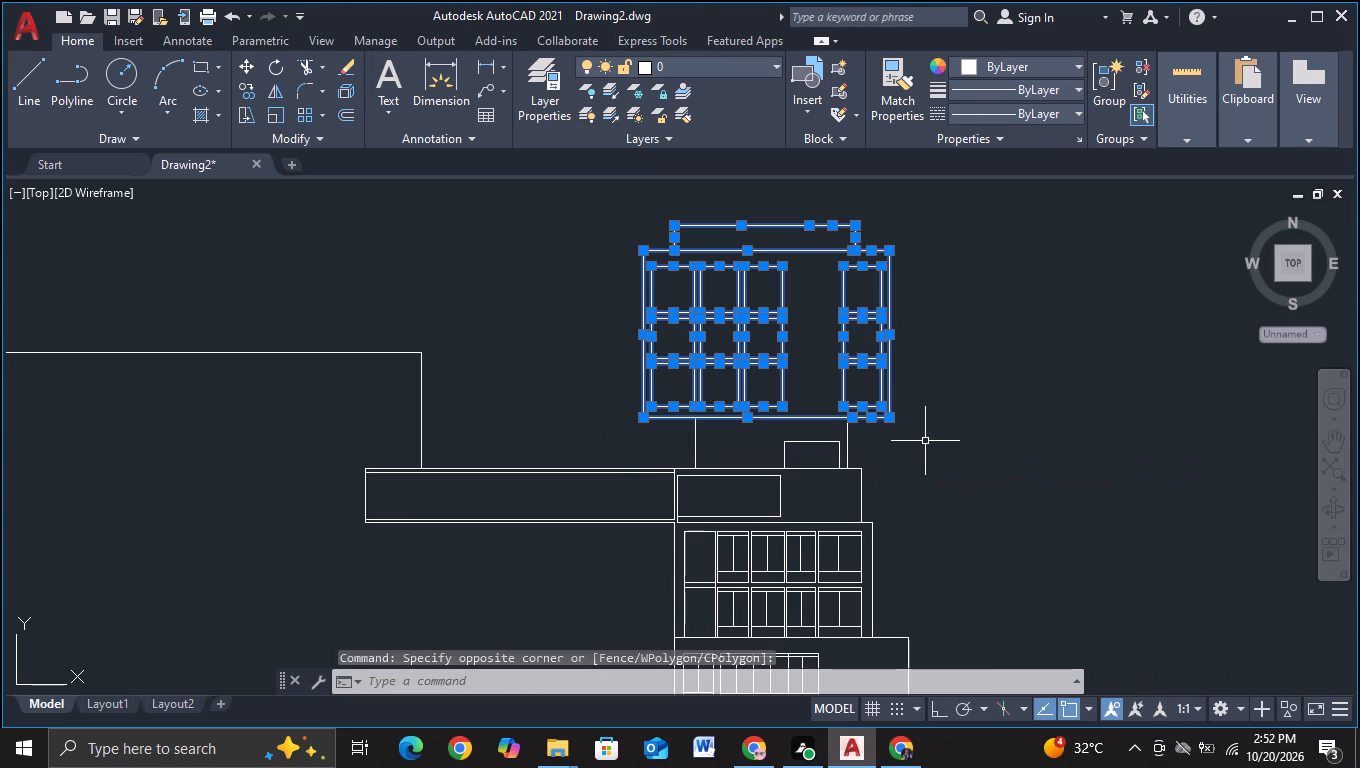
{"action": "key", "text": "m"}
{"action": "left_click", "coordinate": [977, 492]}
{"action": "left_click", "coordinate": [836, 389]}
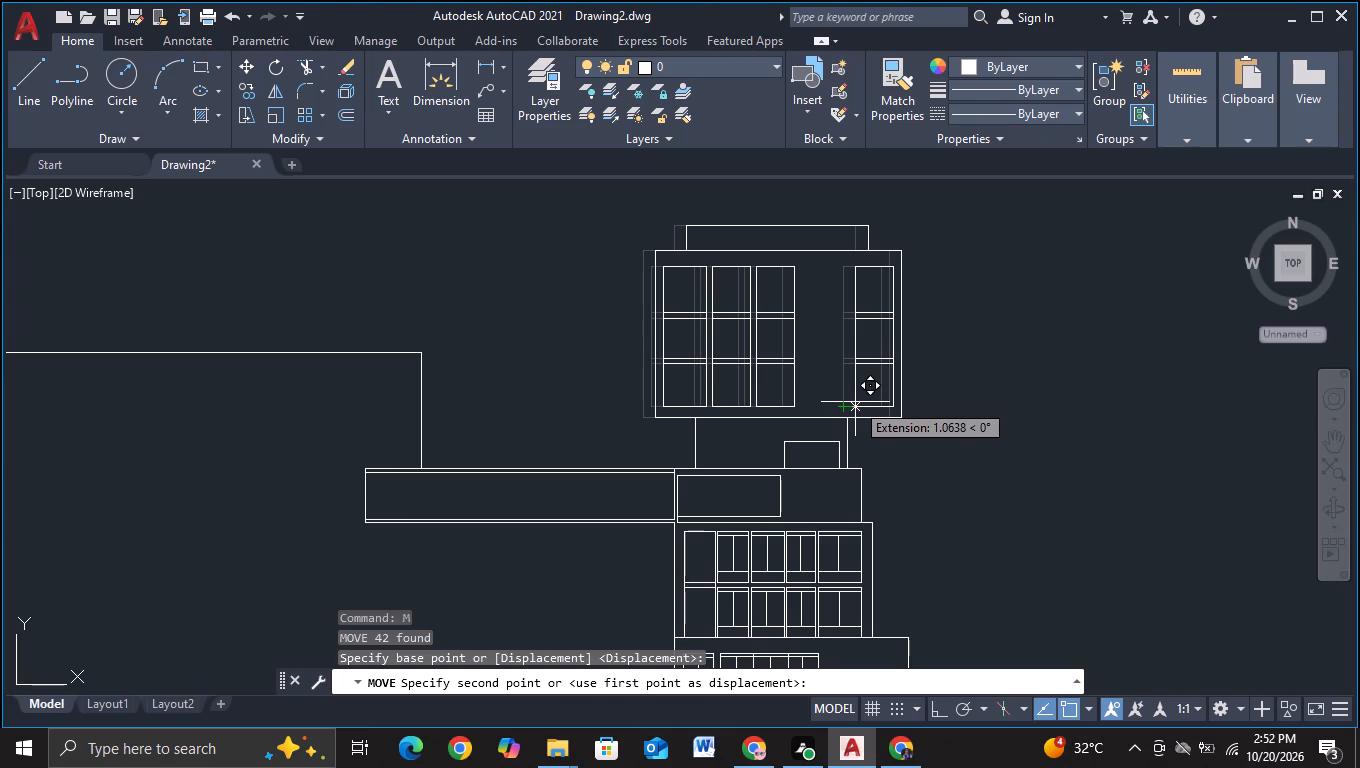
{"action": "key", "text": "F3"}
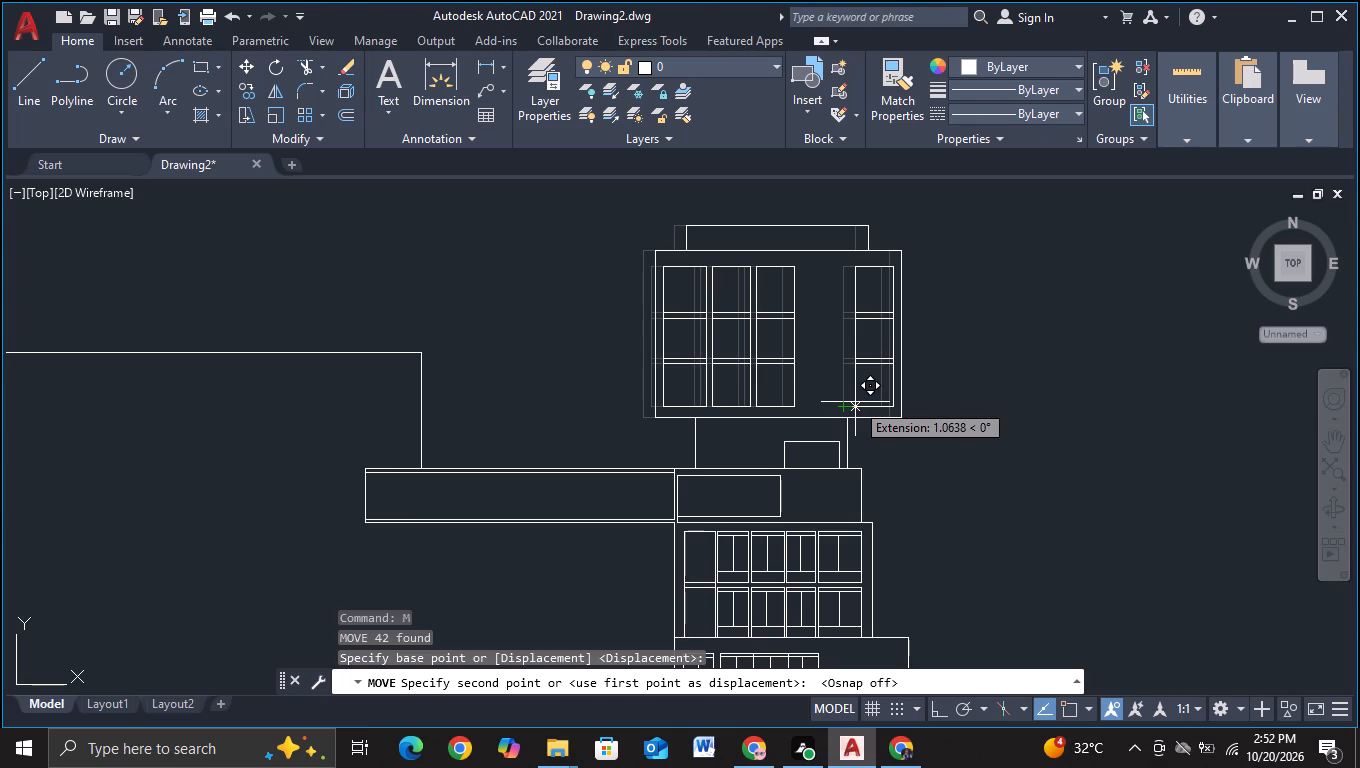
{"action": "key", "text": "F3"}
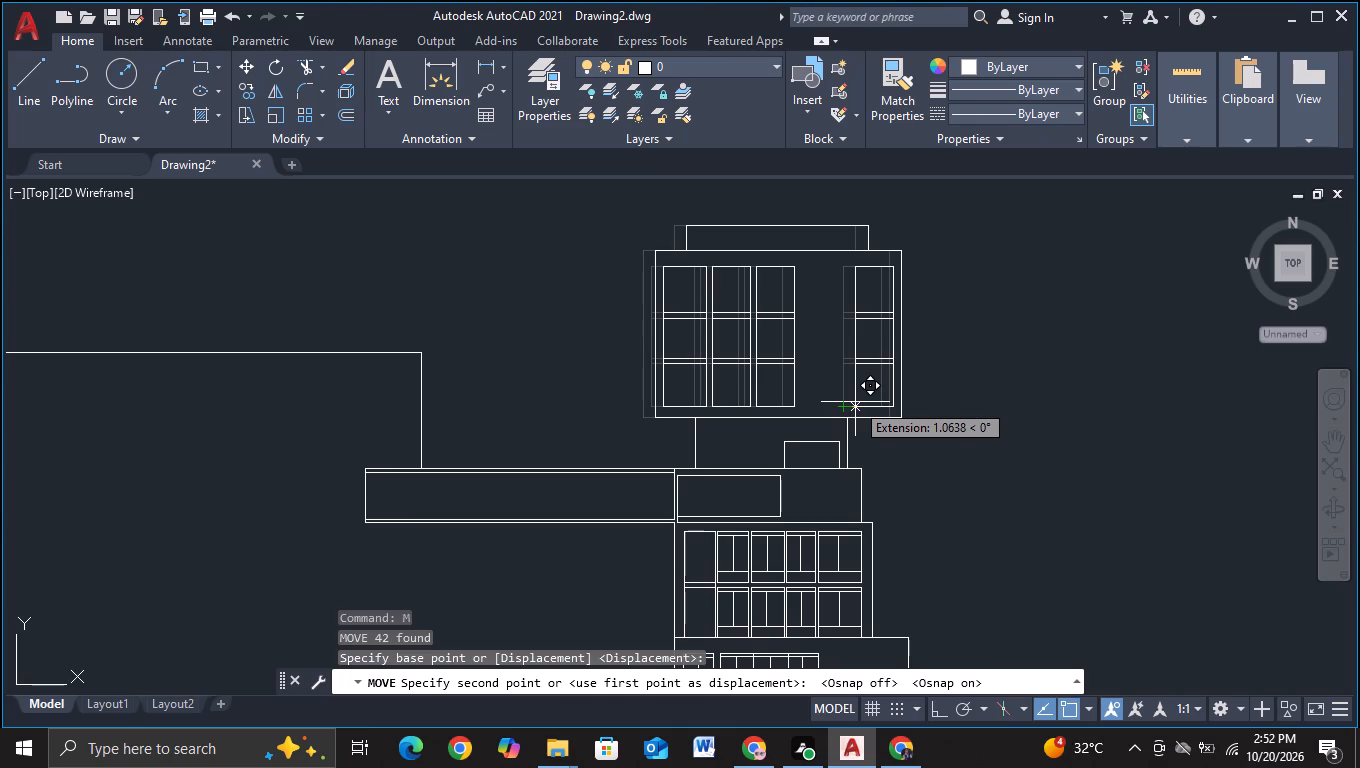
{"action": "left_click", "coordinate": [855, 402]}
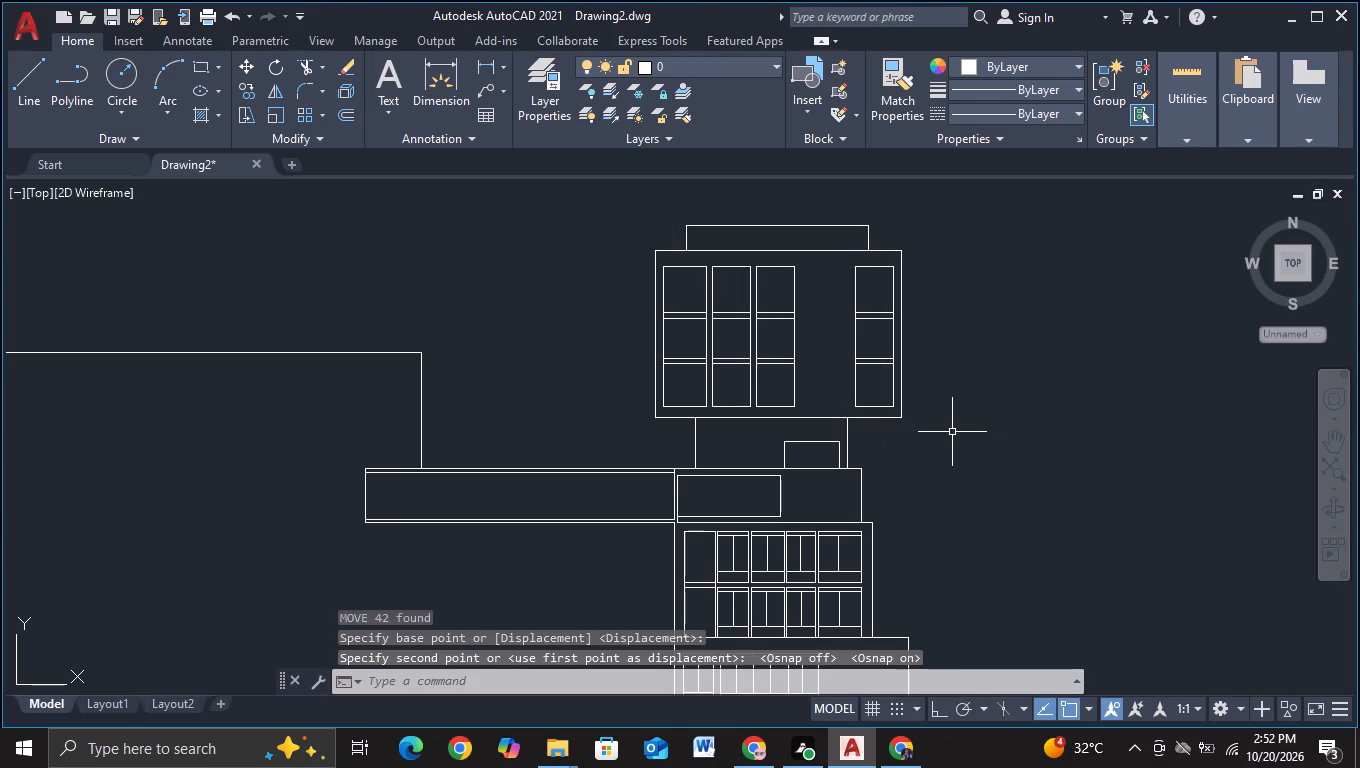
Move the whole top windowed block with its roof cap about 2 units to the left, keeping its base on the neck.
{"action": "middle_click_drag", "start_coordinate": [952, 432], "coordinate": [932, 465]}
{"action": "left_click_drag", "start_coordinate": [581, 256], "coordinate": [581, 279]}
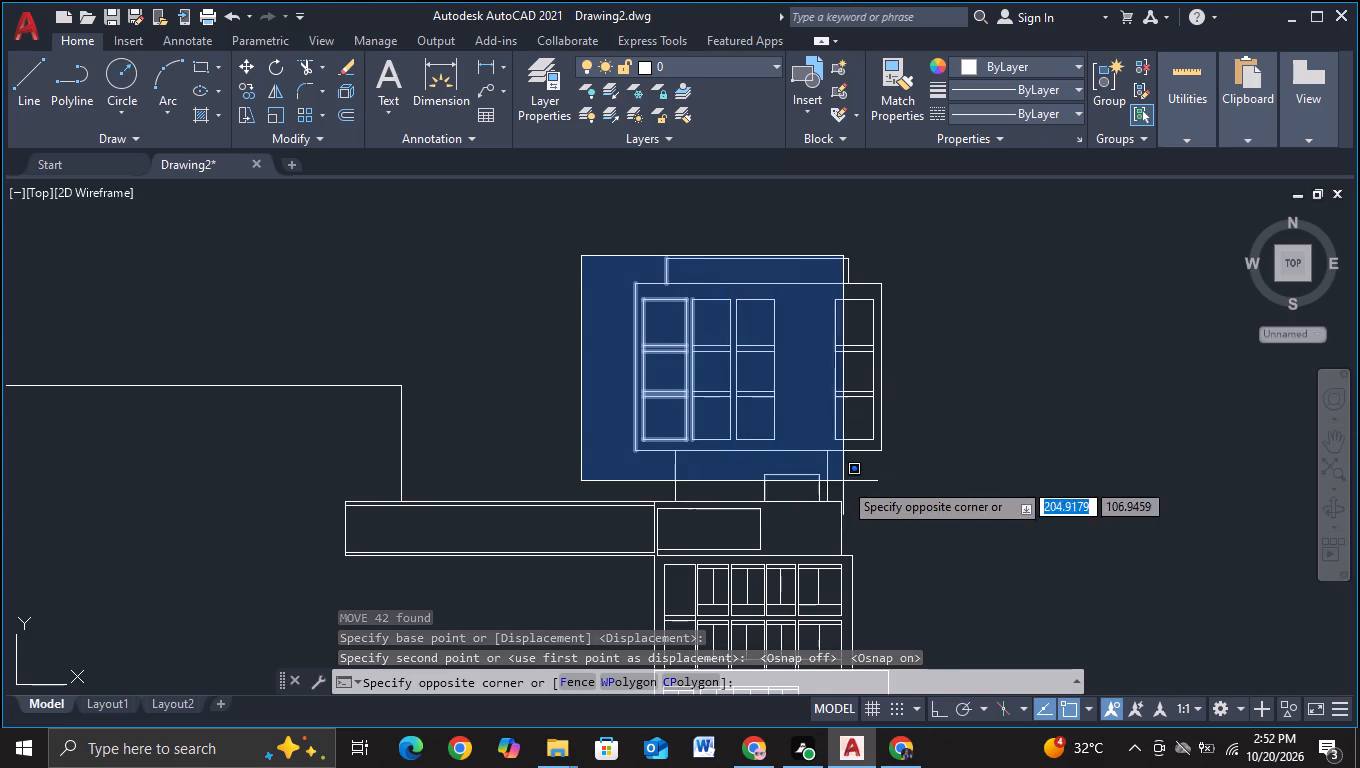
{"action": "left_click", "coordinate": [892, 467]}
{"action": "key", "text": "m"}
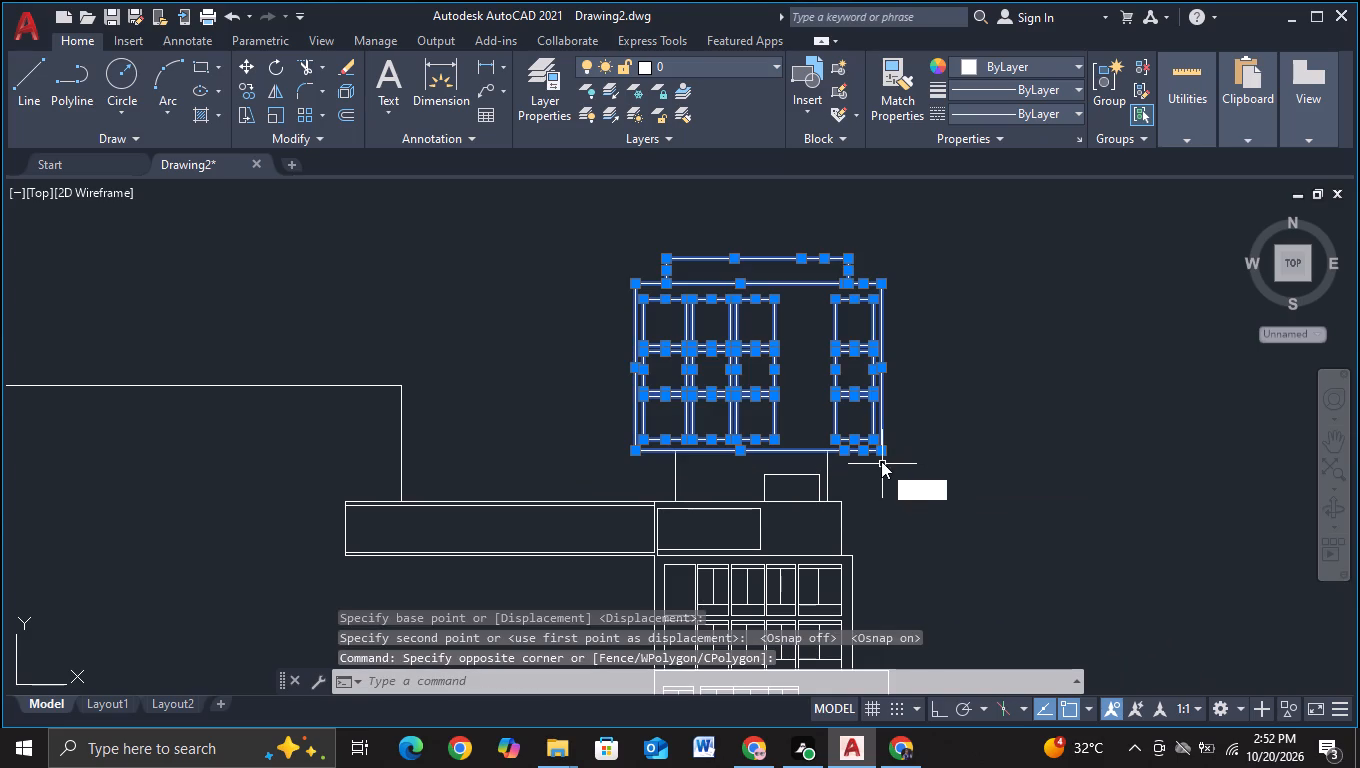
{"action": "left_click", "coordinate": [931, 507]}
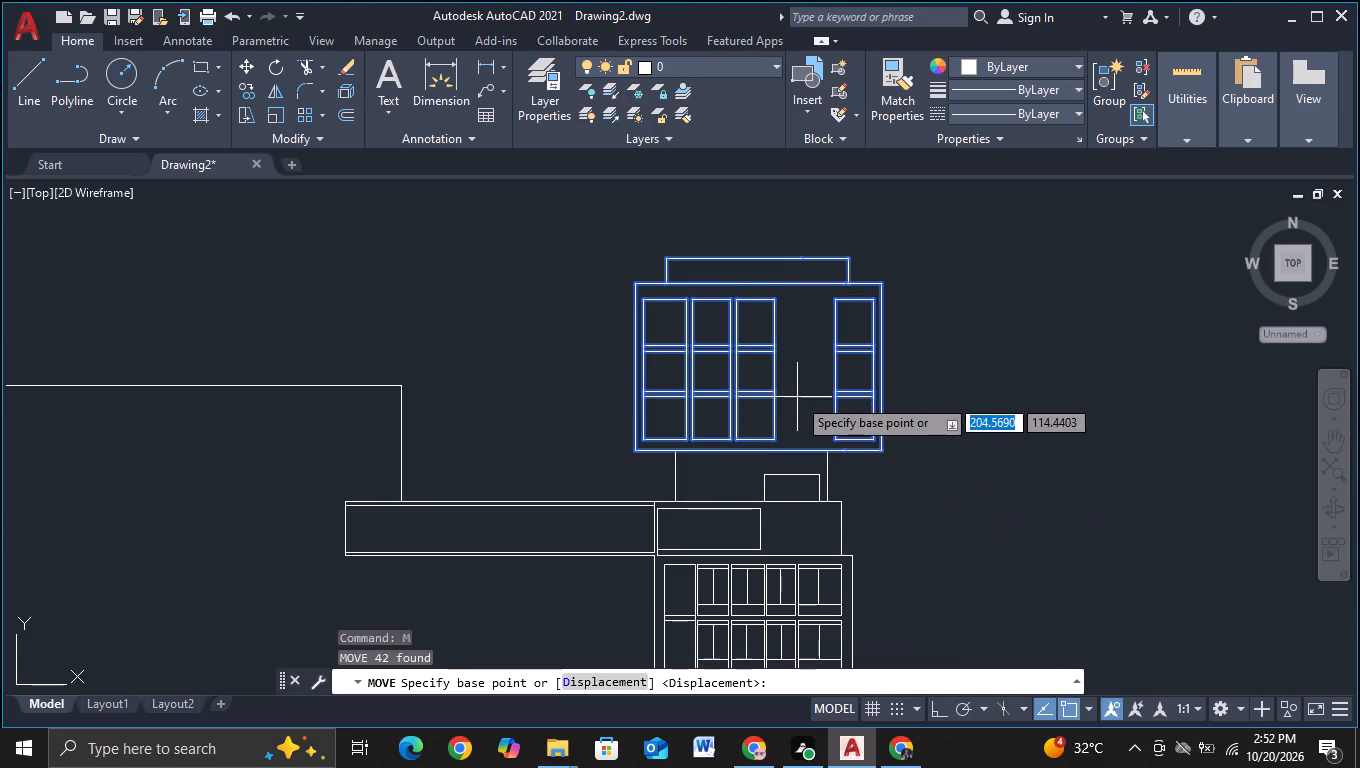
{"action": "left_click", "coordinate": [797, 397]}
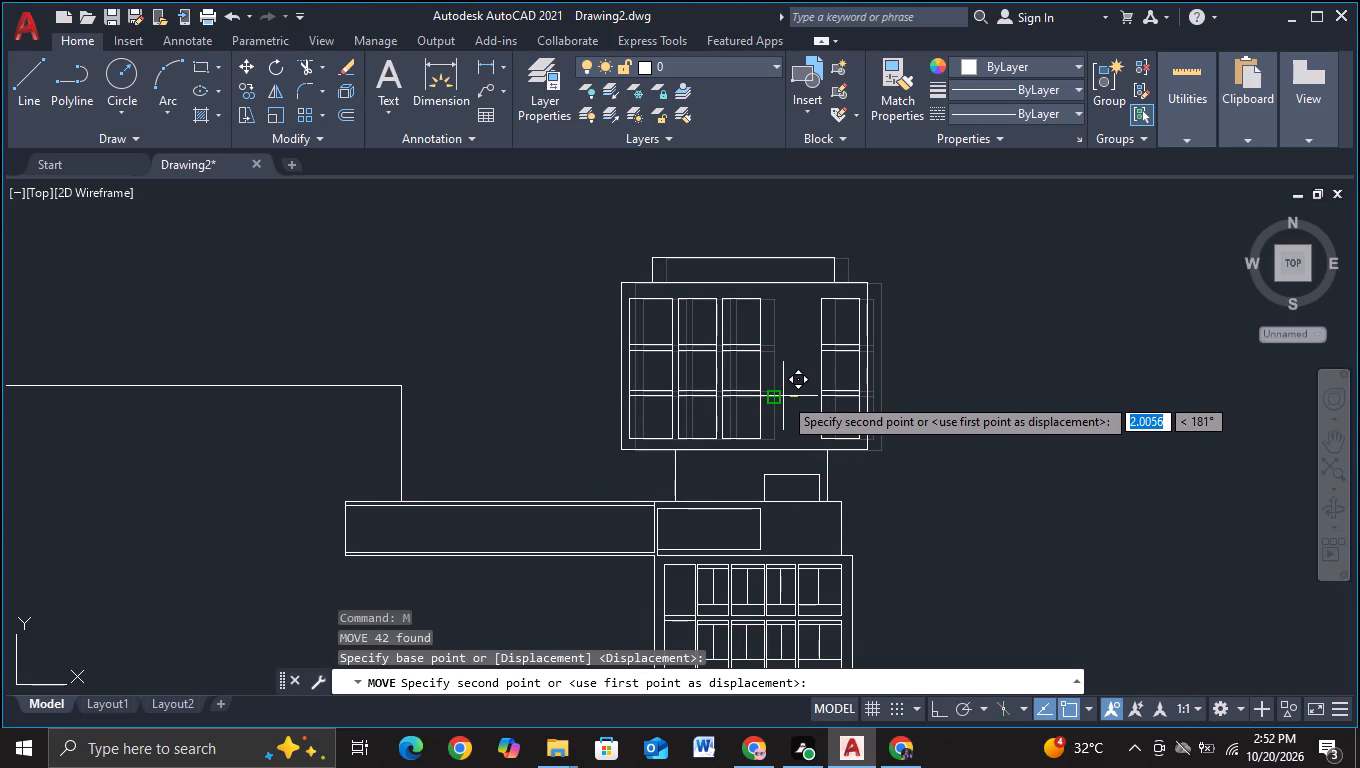
{"action": "left_click", "coordinate": [783, 396]}
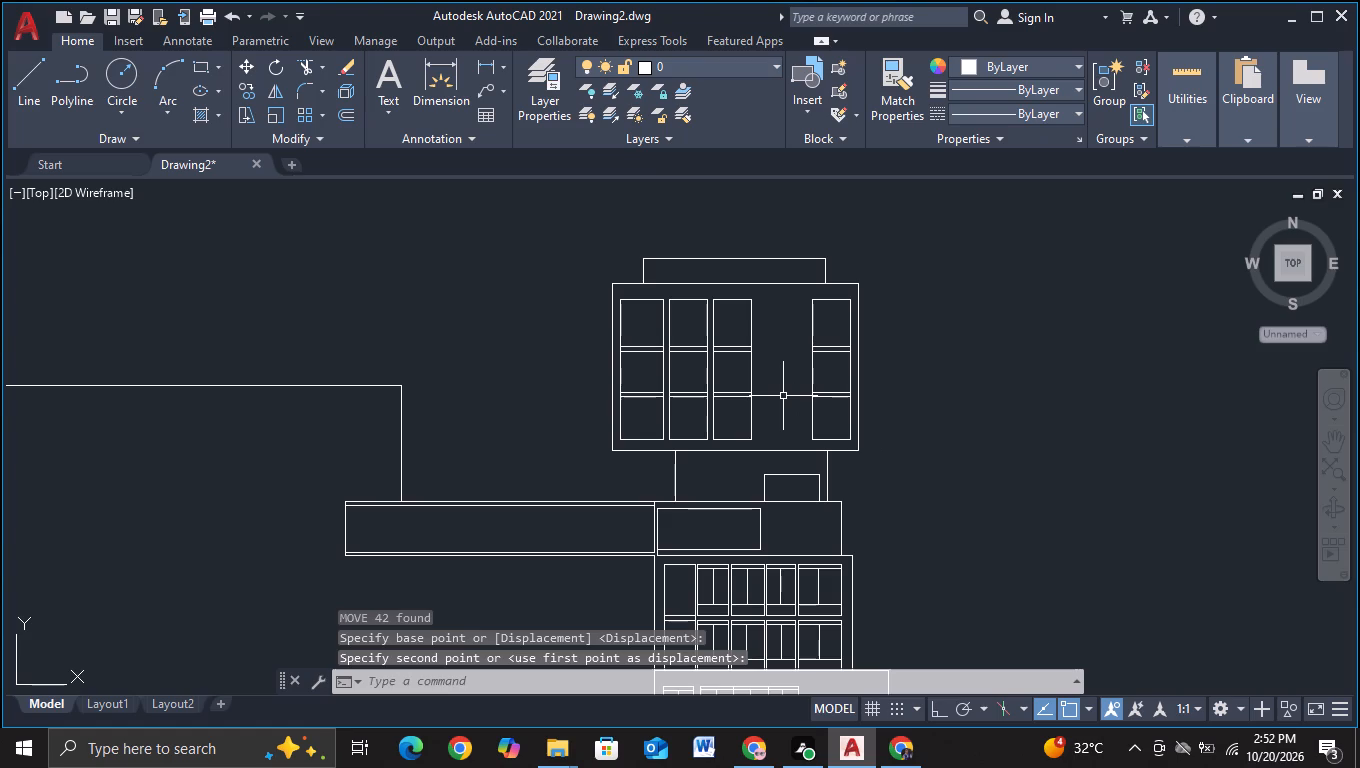
Move the top windowed block with its roof cap back to the right by about 1.38 units along its base level.
{"action": "left_click", "coordinate": [556, 251]}
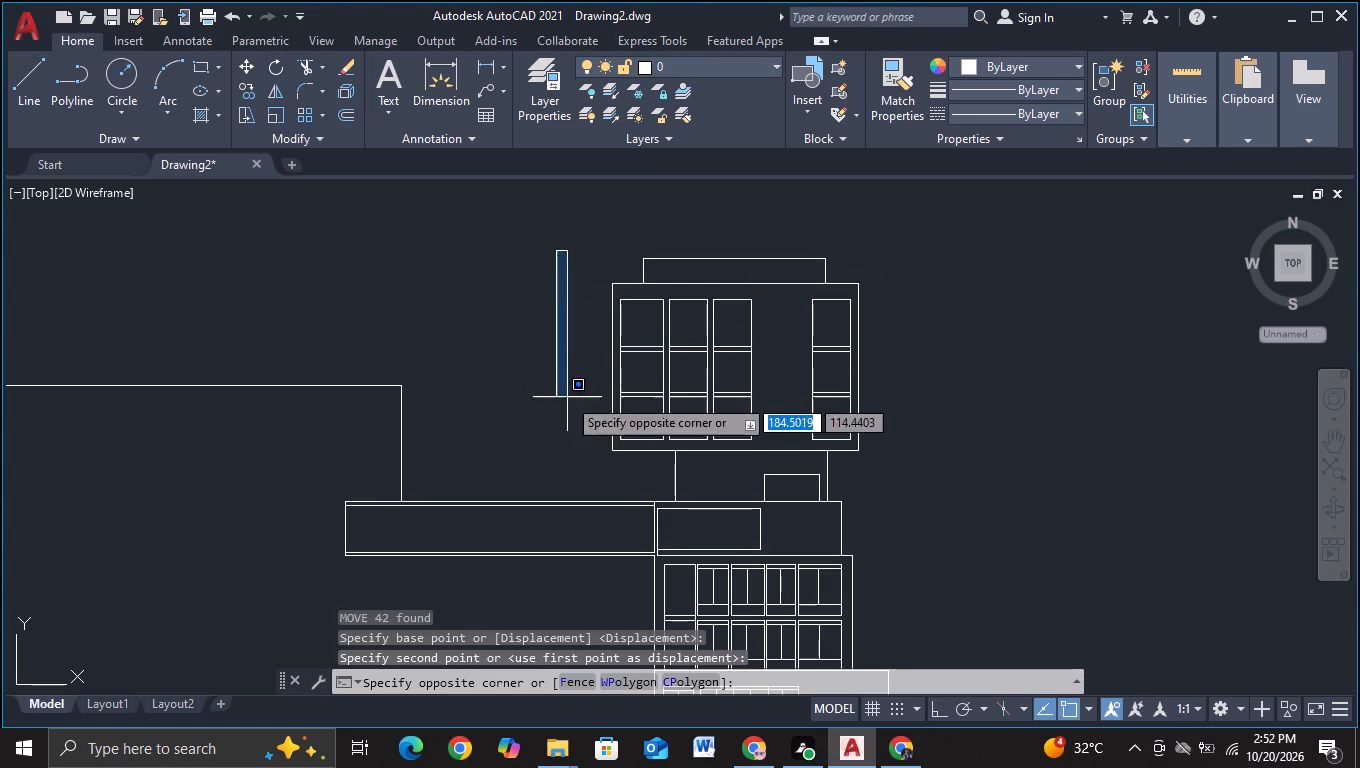
{"action": "left_click", "coordinate": [906, 465]}
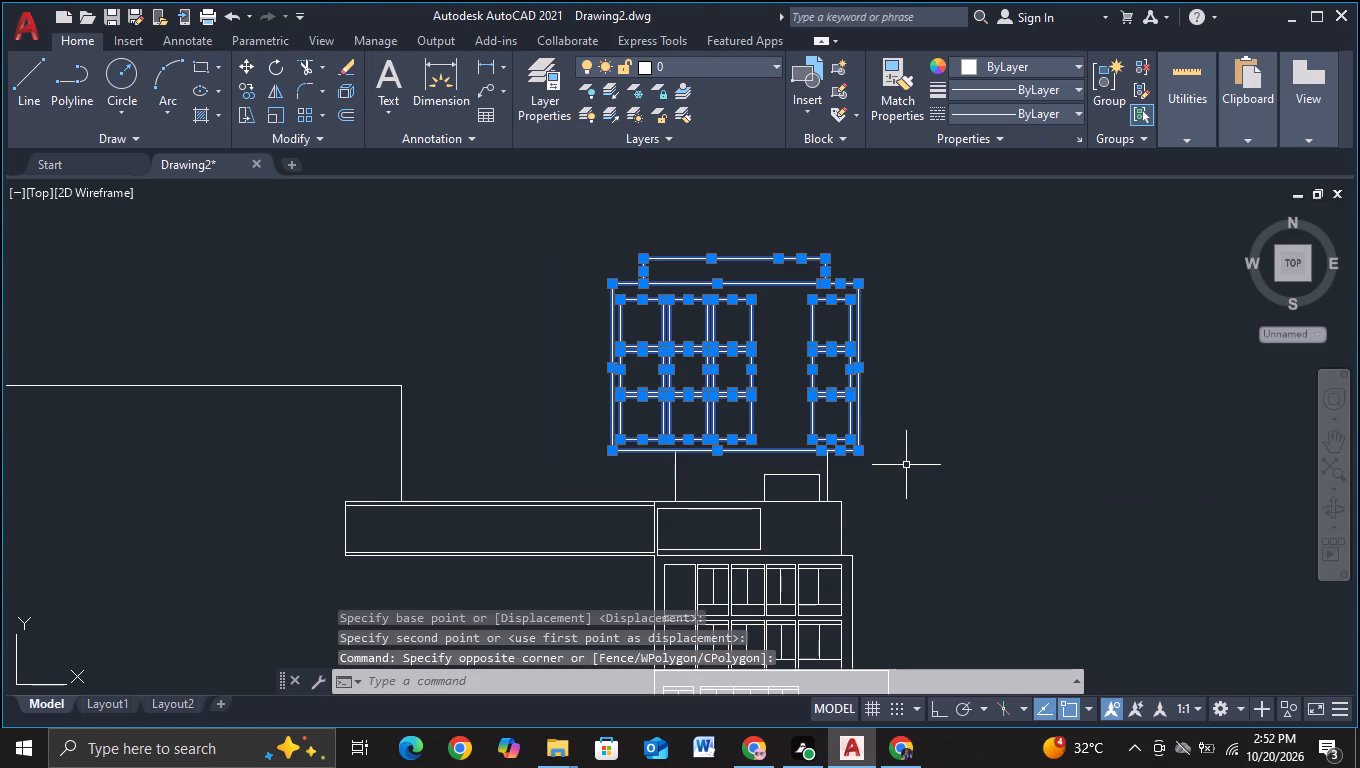
{"action": "key", "text": "m"}
{"action": "left_click", "coordinate": [935, 515]}
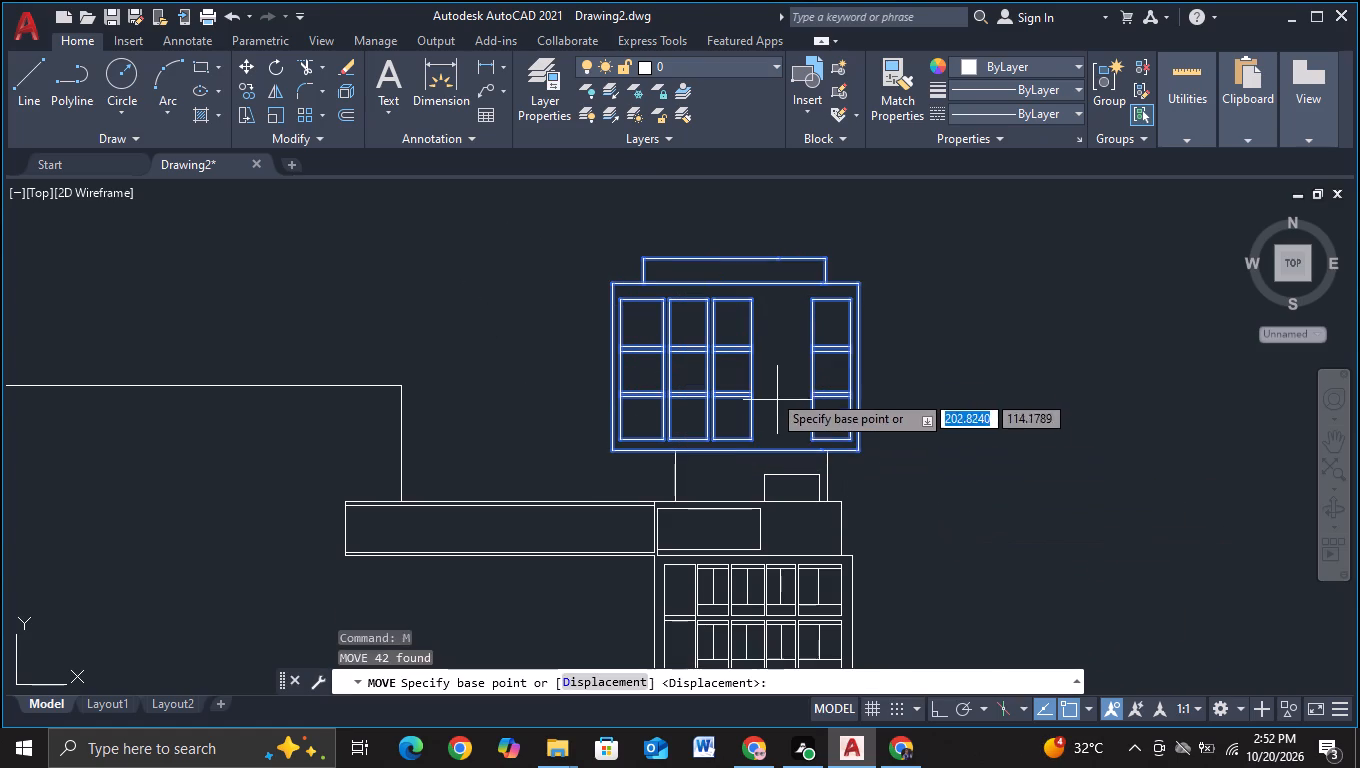
{"action": "left_click", "coordinate": [764, 374]}
{"action": "scroll", "coordinate": [783, 372], "scroll_direction": "up", "scroll_amount": 2}
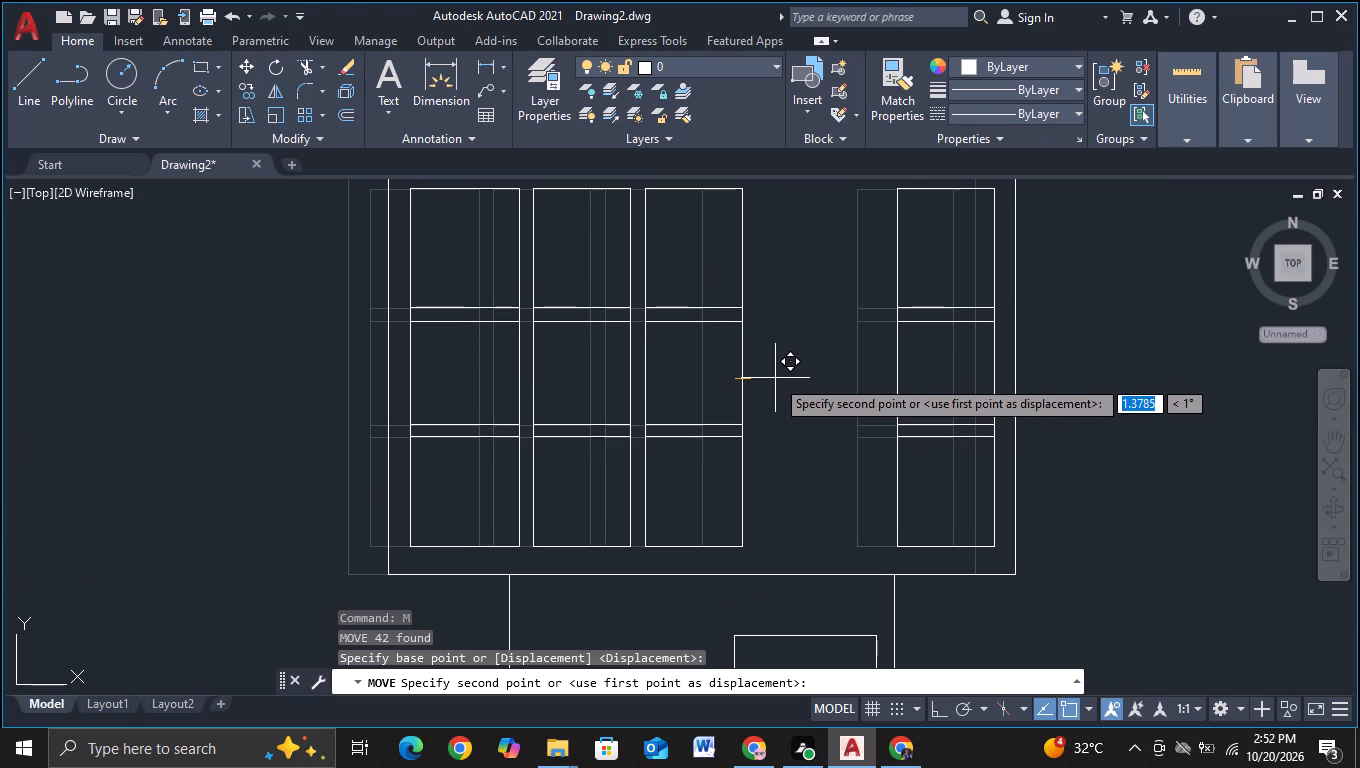
{"action": "left_click", "coordinate": [775, 378]}
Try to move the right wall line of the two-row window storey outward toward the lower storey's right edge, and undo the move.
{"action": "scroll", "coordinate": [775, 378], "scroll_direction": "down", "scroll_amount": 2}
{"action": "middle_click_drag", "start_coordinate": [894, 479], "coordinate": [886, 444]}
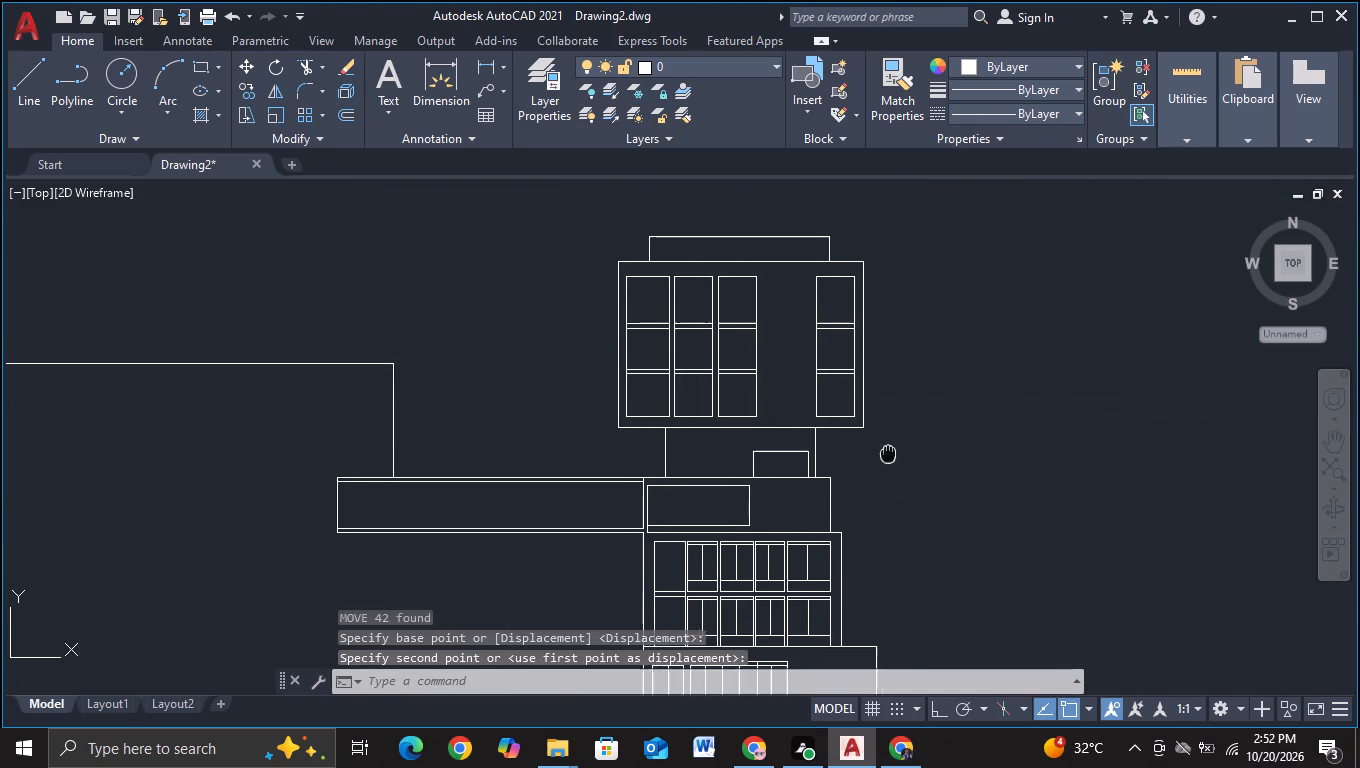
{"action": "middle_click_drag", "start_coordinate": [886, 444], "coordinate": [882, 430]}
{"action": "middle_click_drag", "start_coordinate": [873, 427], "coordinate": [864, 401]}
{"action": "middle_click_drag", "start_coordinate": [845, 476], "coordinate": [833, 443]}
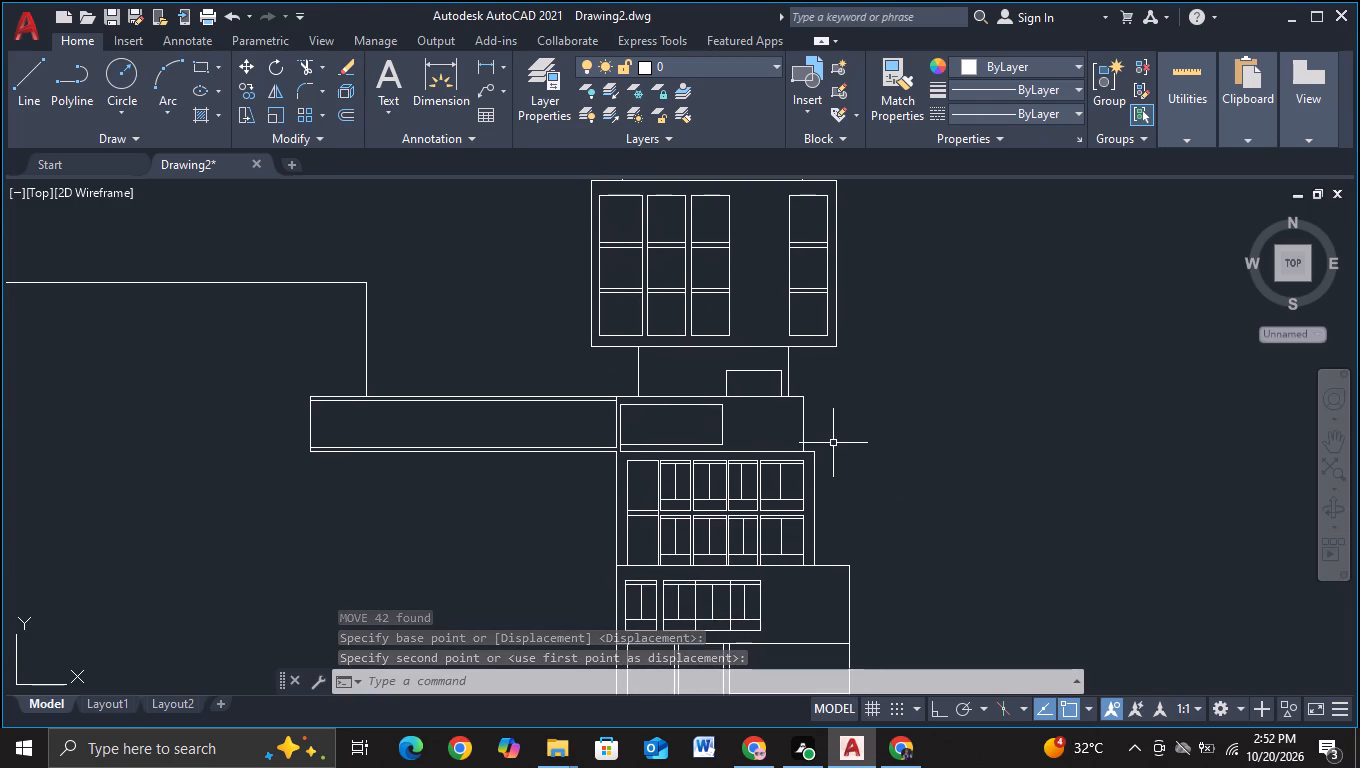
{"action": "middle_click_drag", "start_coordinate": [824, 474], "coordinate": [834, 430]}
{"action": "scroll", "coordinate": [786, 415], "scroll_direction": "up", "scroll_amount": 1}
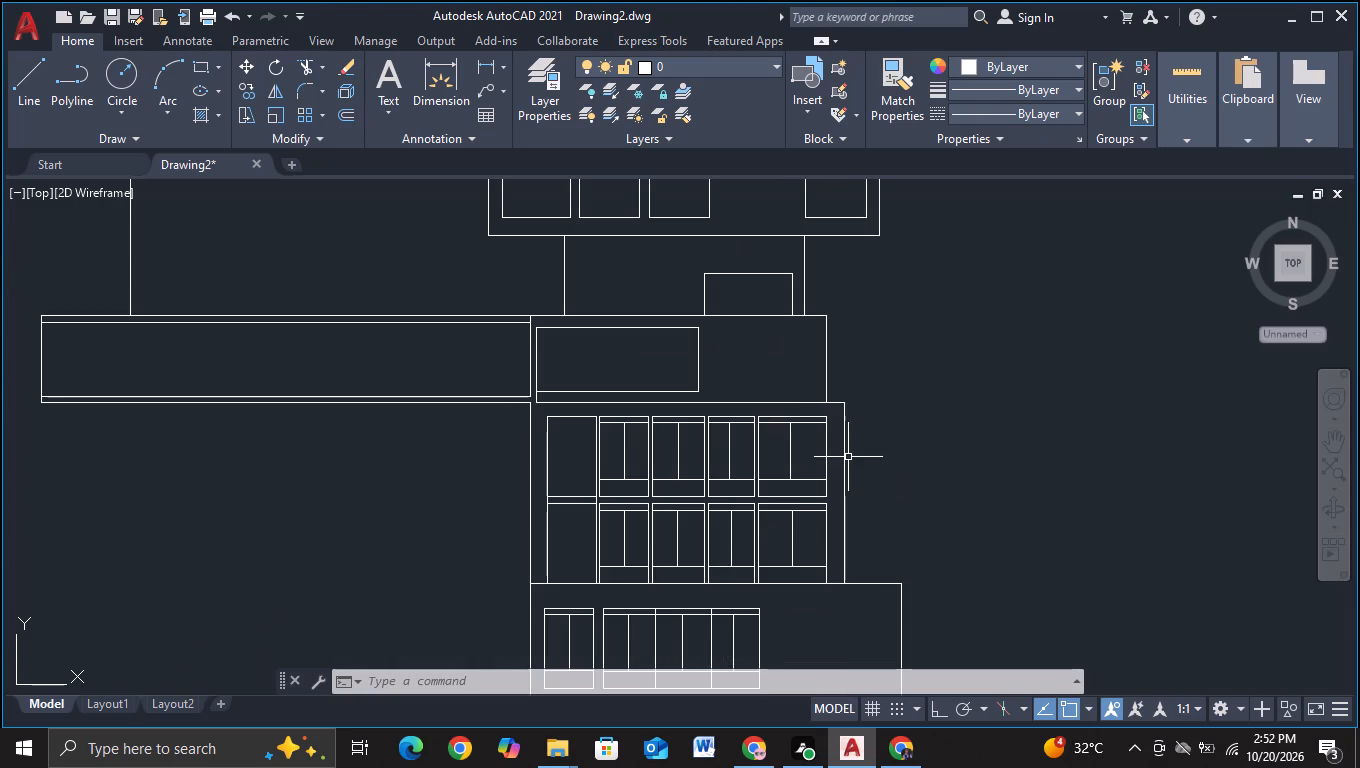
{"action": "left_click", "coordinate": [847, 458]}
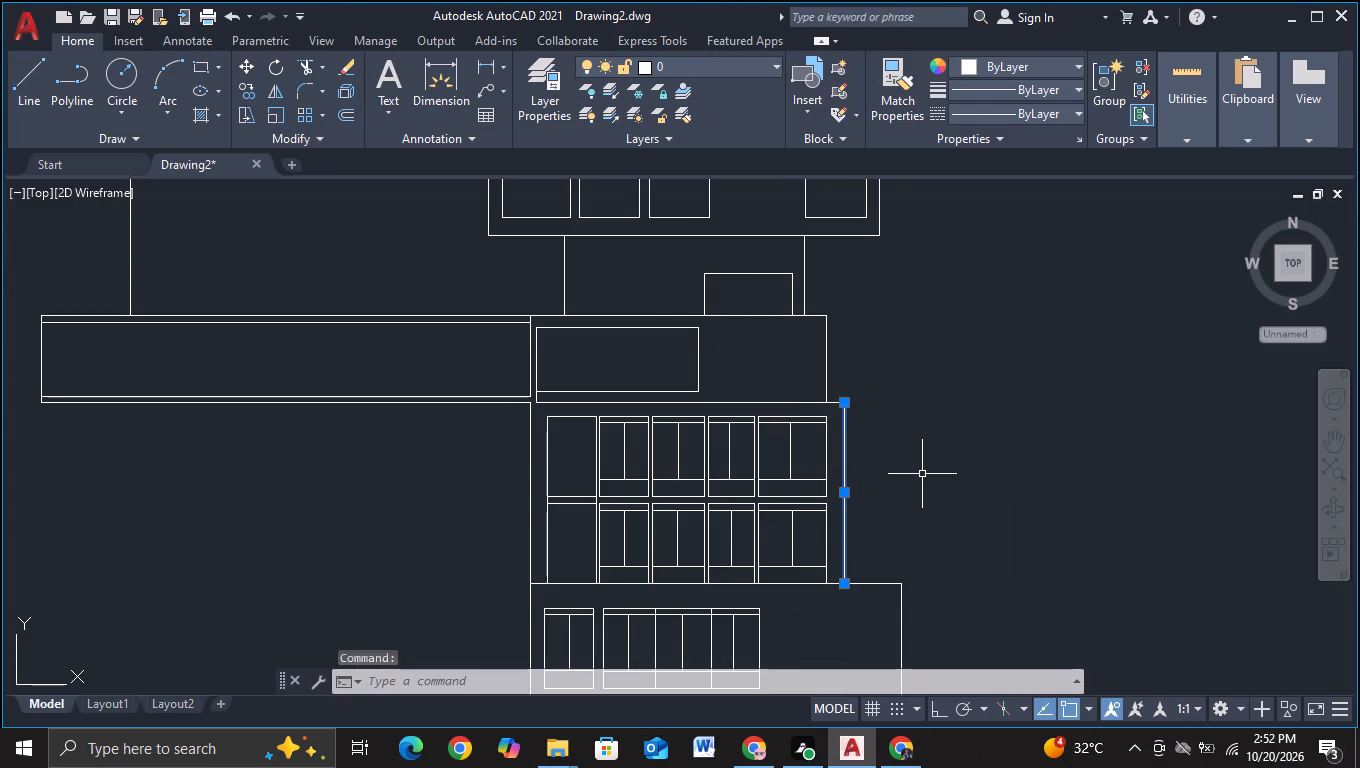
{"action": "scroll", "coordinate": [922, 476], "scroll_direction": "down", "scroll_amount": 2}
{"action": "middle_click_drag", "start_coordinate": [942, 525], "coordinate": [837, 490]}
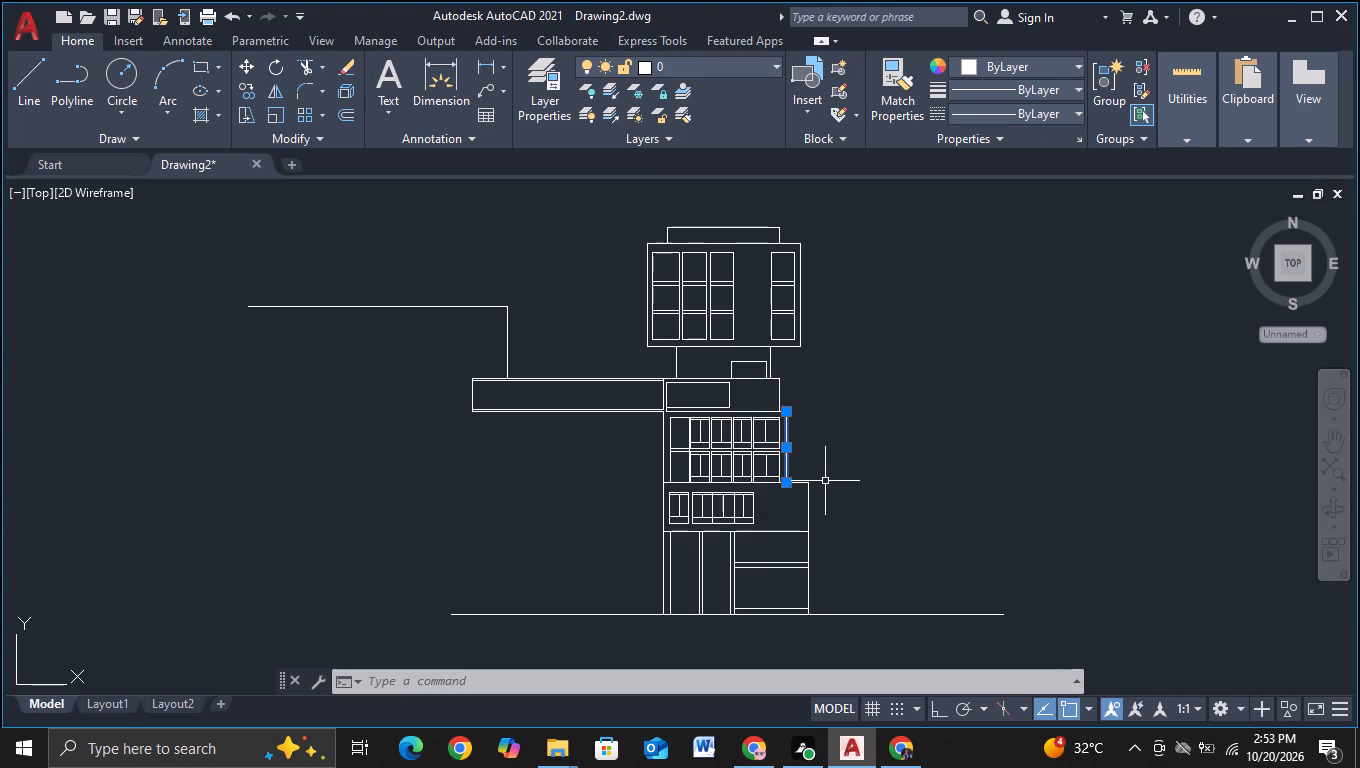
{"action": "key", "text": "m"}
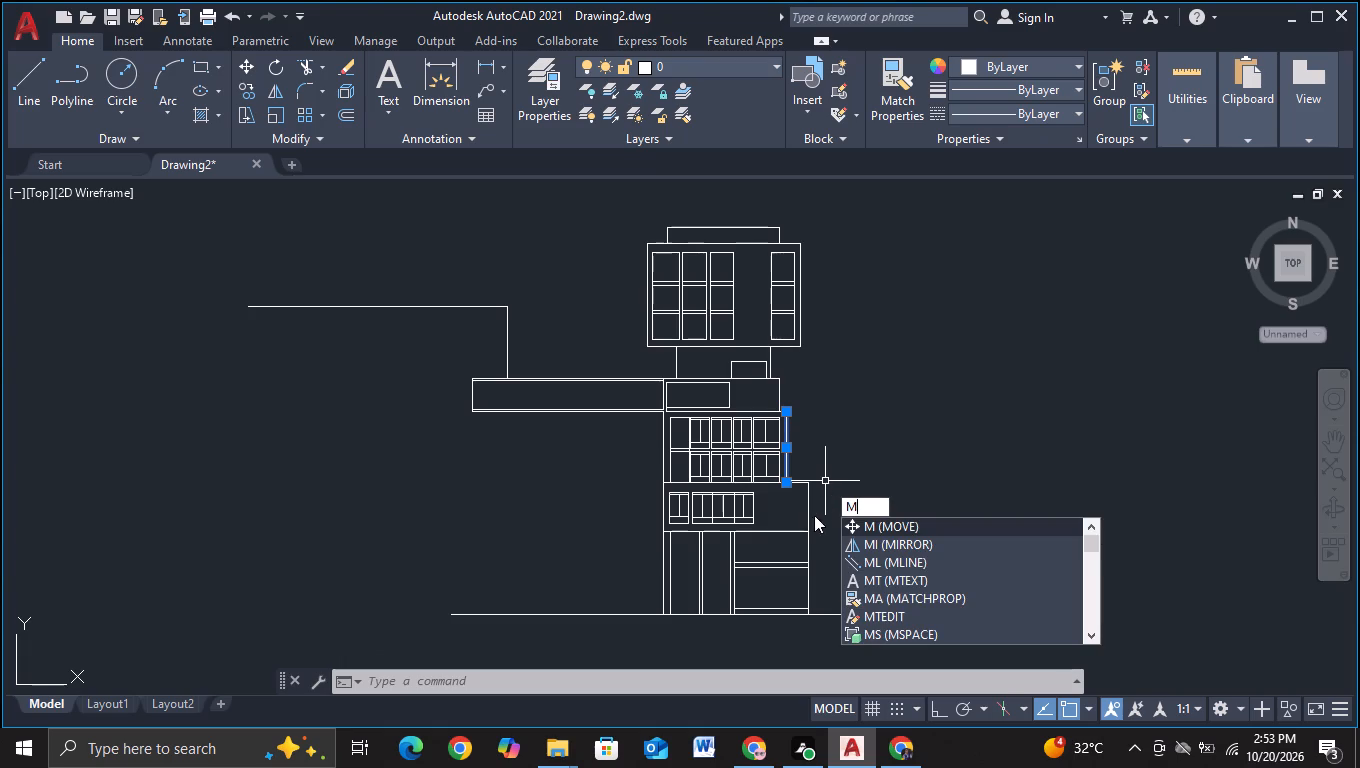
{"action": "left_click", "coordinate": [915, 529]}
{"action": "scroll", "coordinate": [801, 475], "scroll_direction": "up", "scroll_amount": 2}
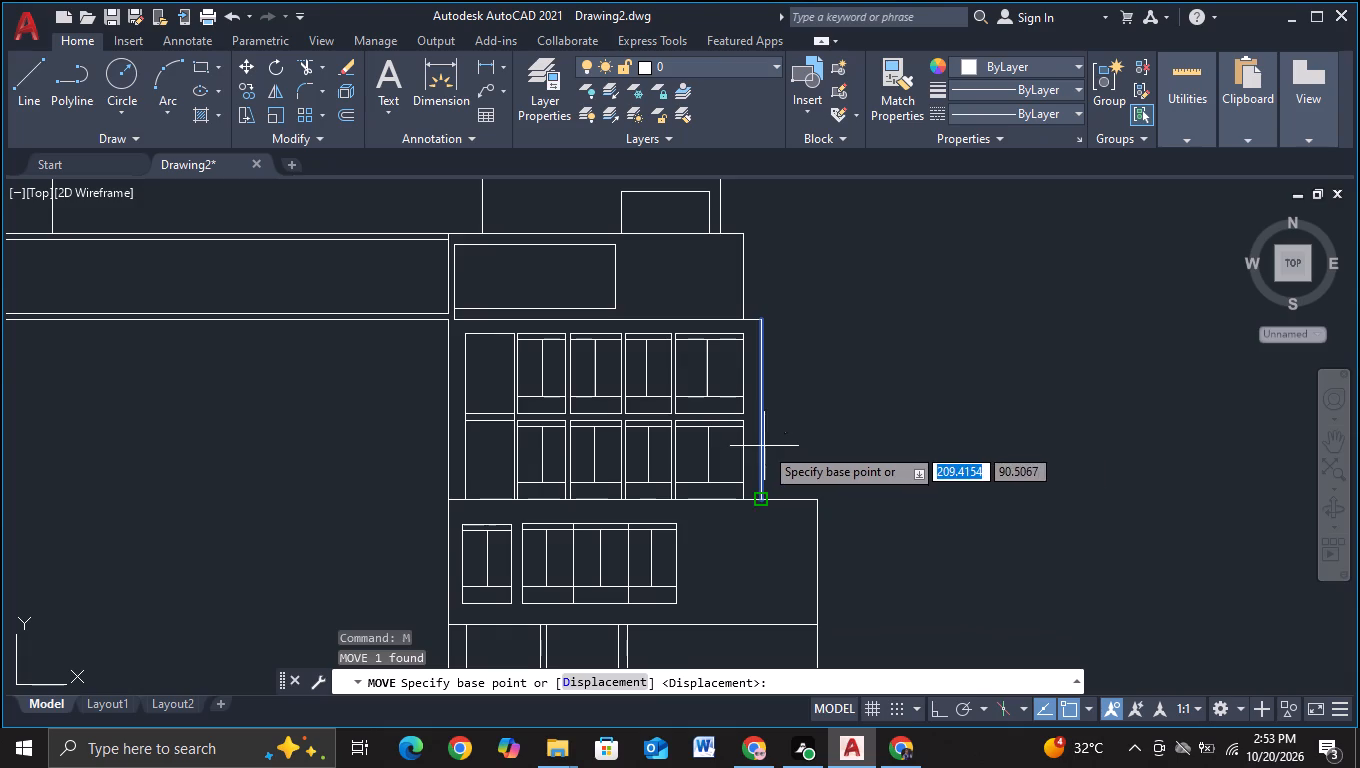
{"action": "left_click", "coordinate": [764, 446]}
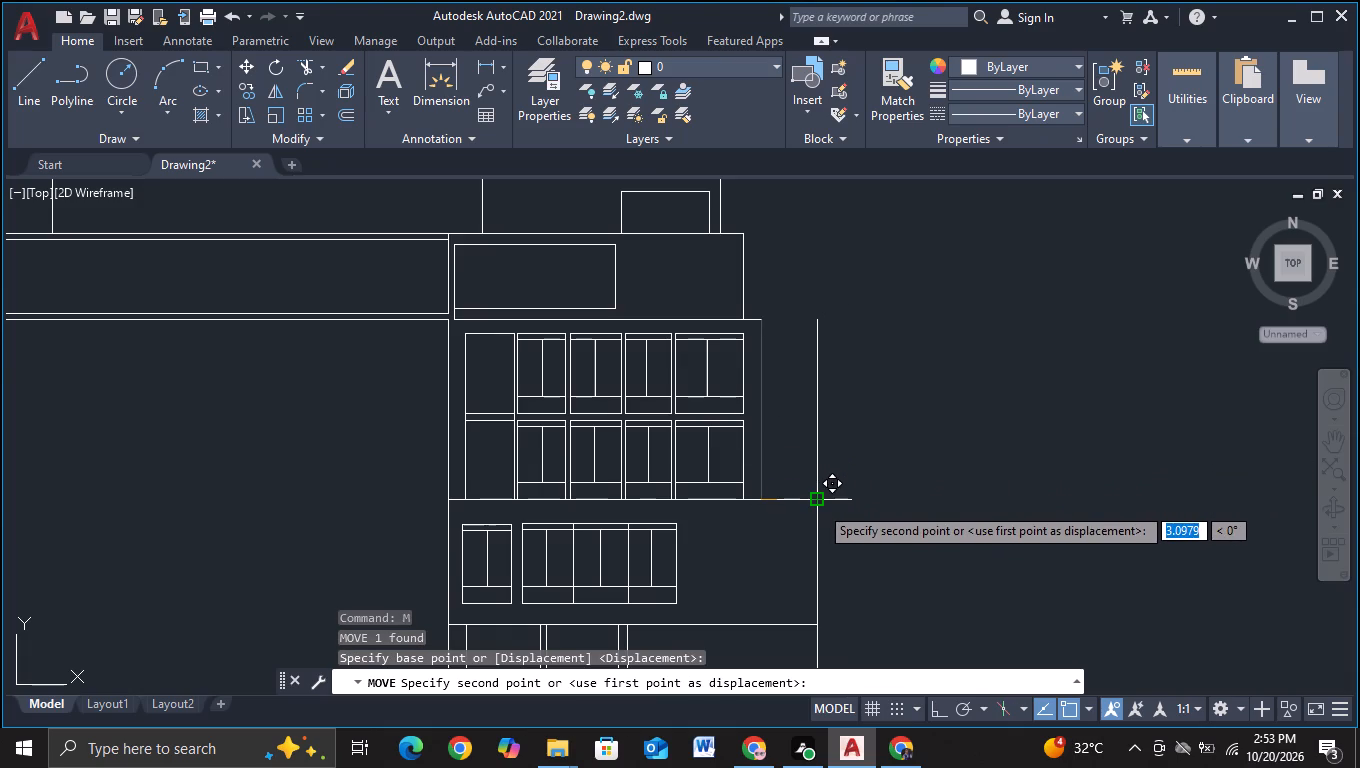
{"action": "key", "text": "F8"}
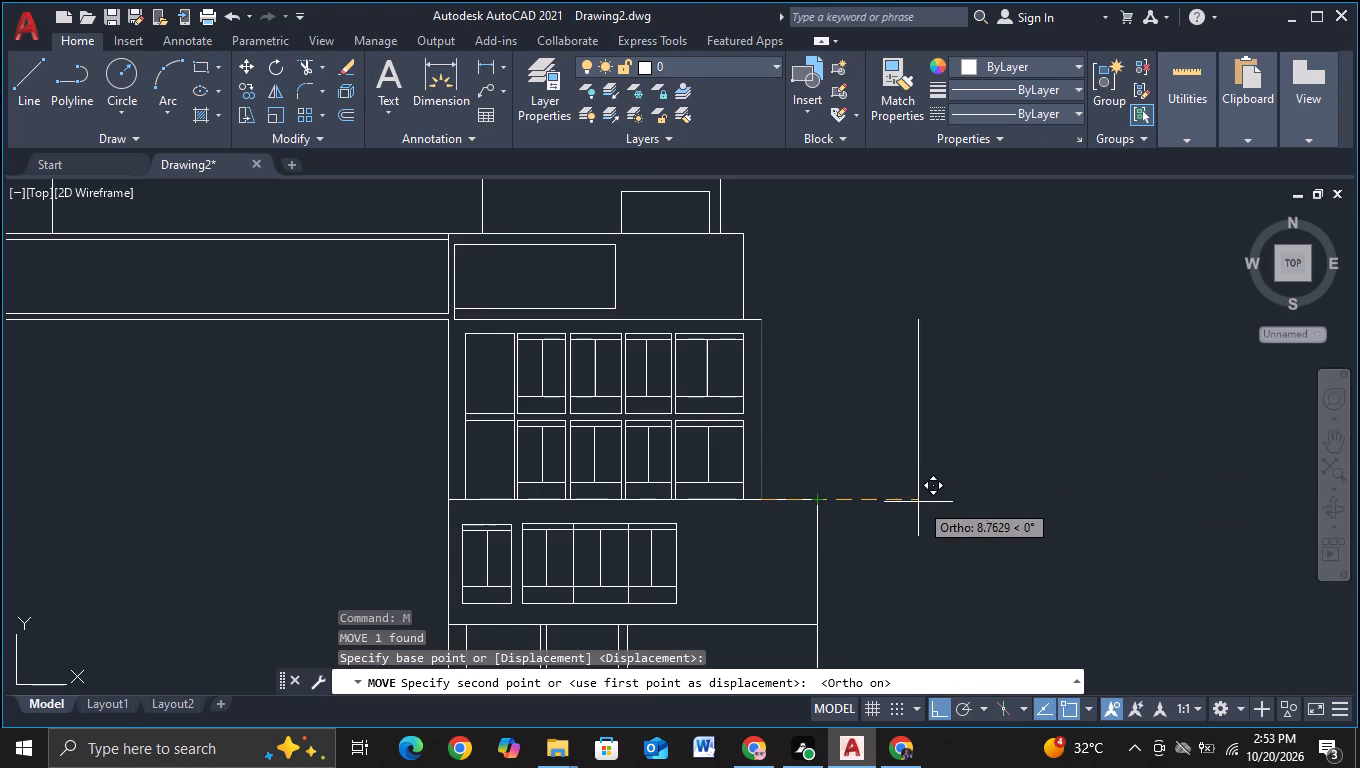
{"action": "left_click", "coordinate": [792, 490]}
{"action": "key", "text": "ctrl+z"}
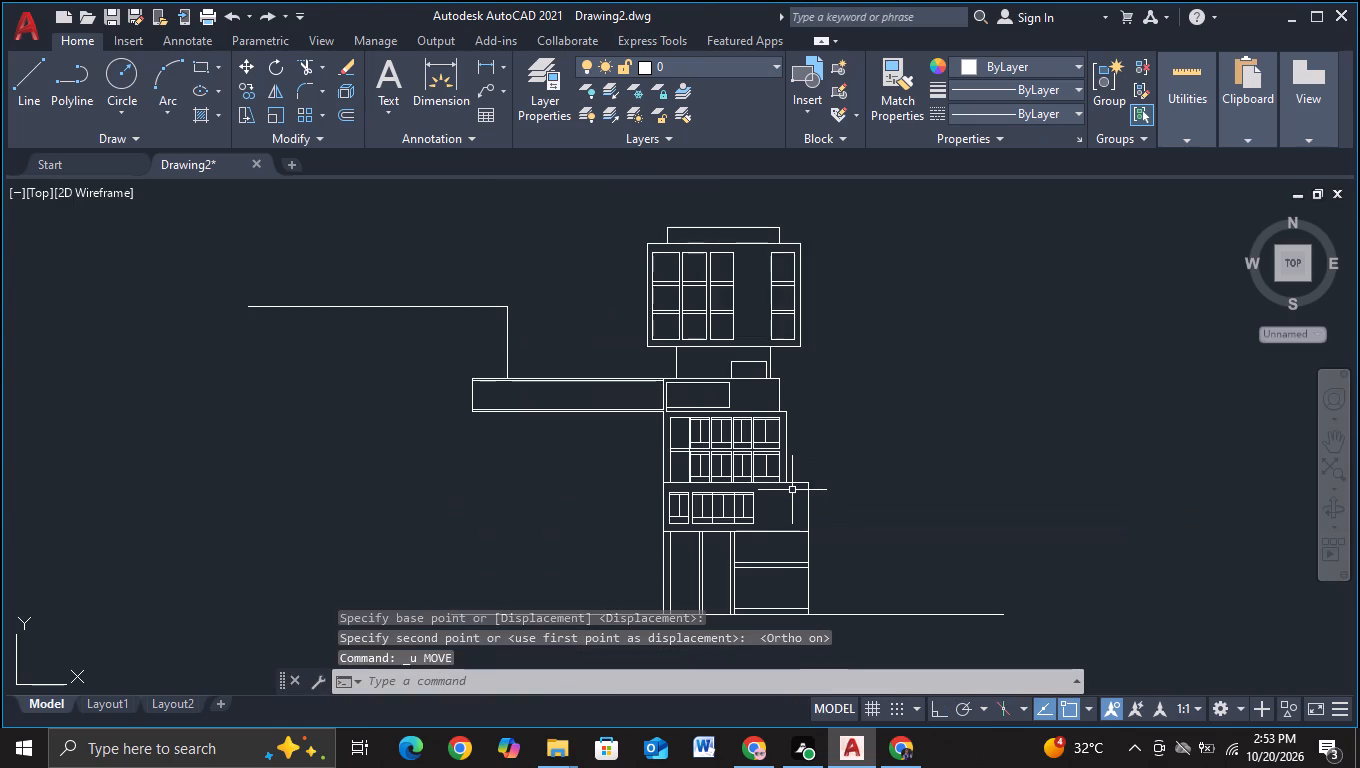
Move the right wall line of the two-row window storey about 1.8 units horizontally to the right with ortho on.
{"action": "scroll", "coordinate": [787, 485], "scroll_direction": "up", "scroll_amount": 2}
{"action": "left_click", "coordinate": [784, 470]}
{"action": "key", "text": "m"}
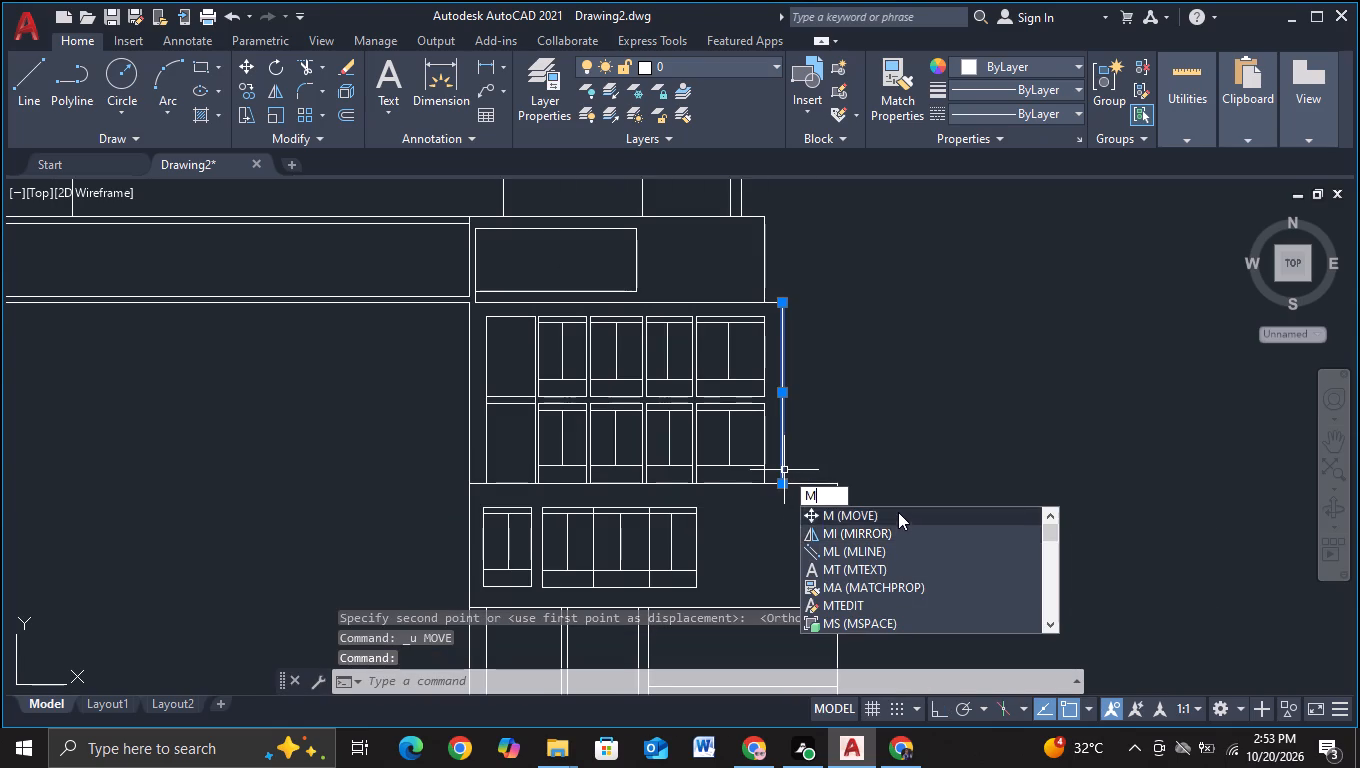
{"action": "left_click", "coordinate": [898, 512]}
{"action": "left_click", "coordinate": [784, 440]}
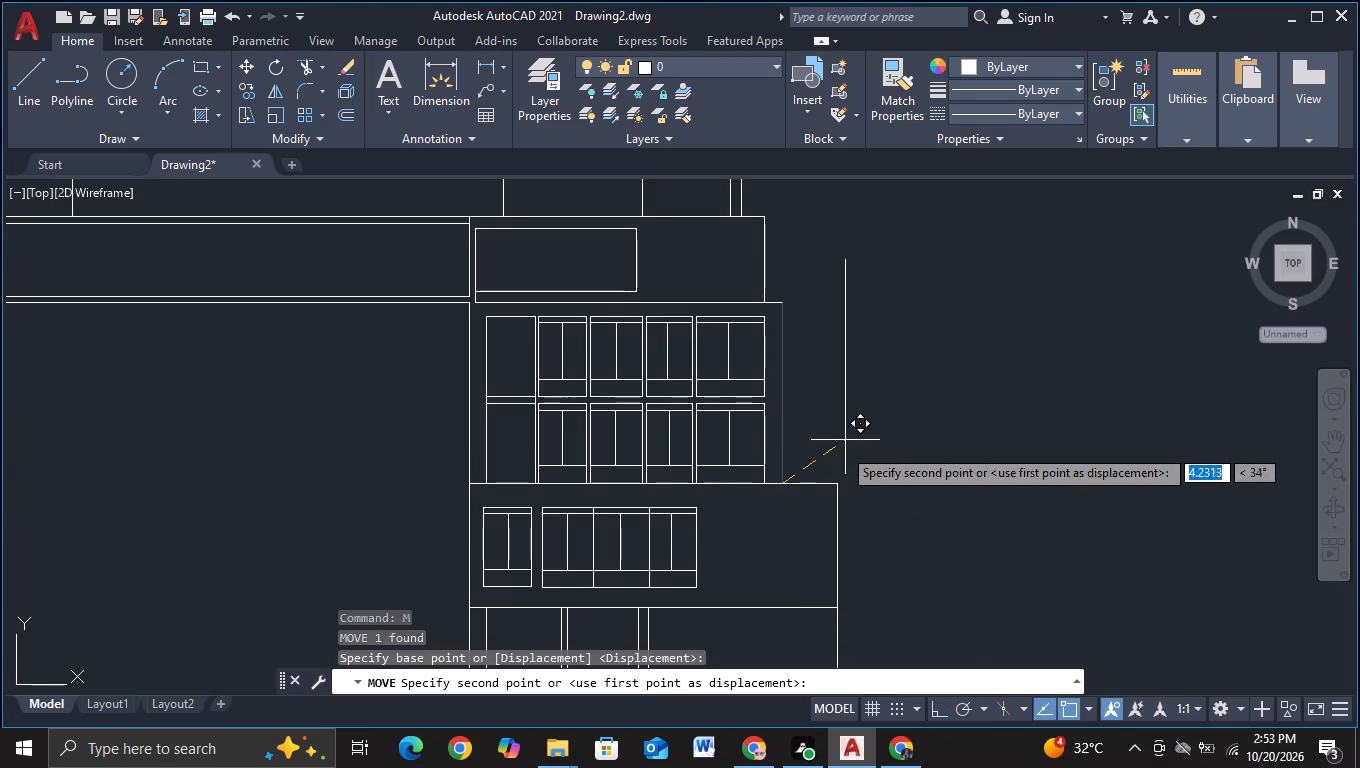
{"action": "scroll", "coordinate": [841, 453], "scroll_direction": "up", "scroll_amount": 2}
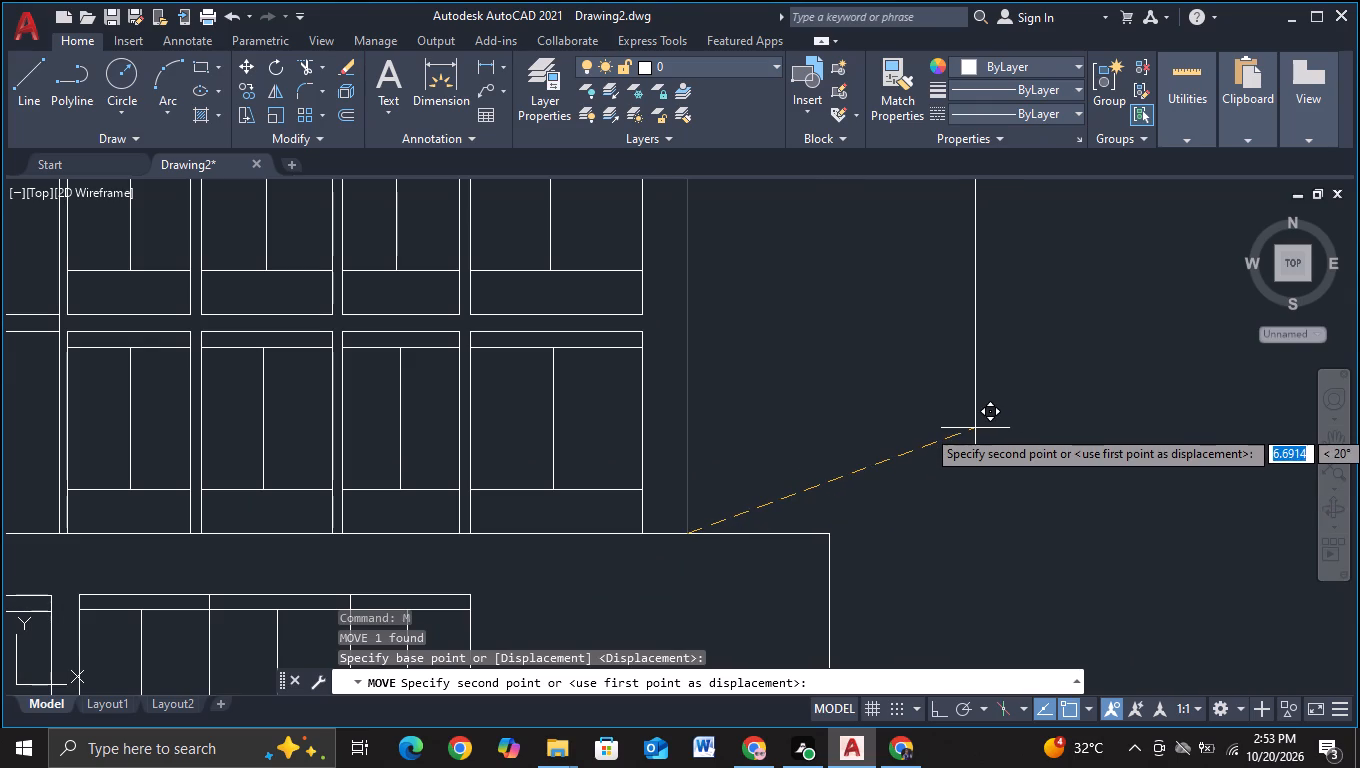
{"action": "key", "text": "F8"}
{"action": "scroll", "coordinate": [963, 475], "scroll_direction": "down", "scroll_amount": 2}
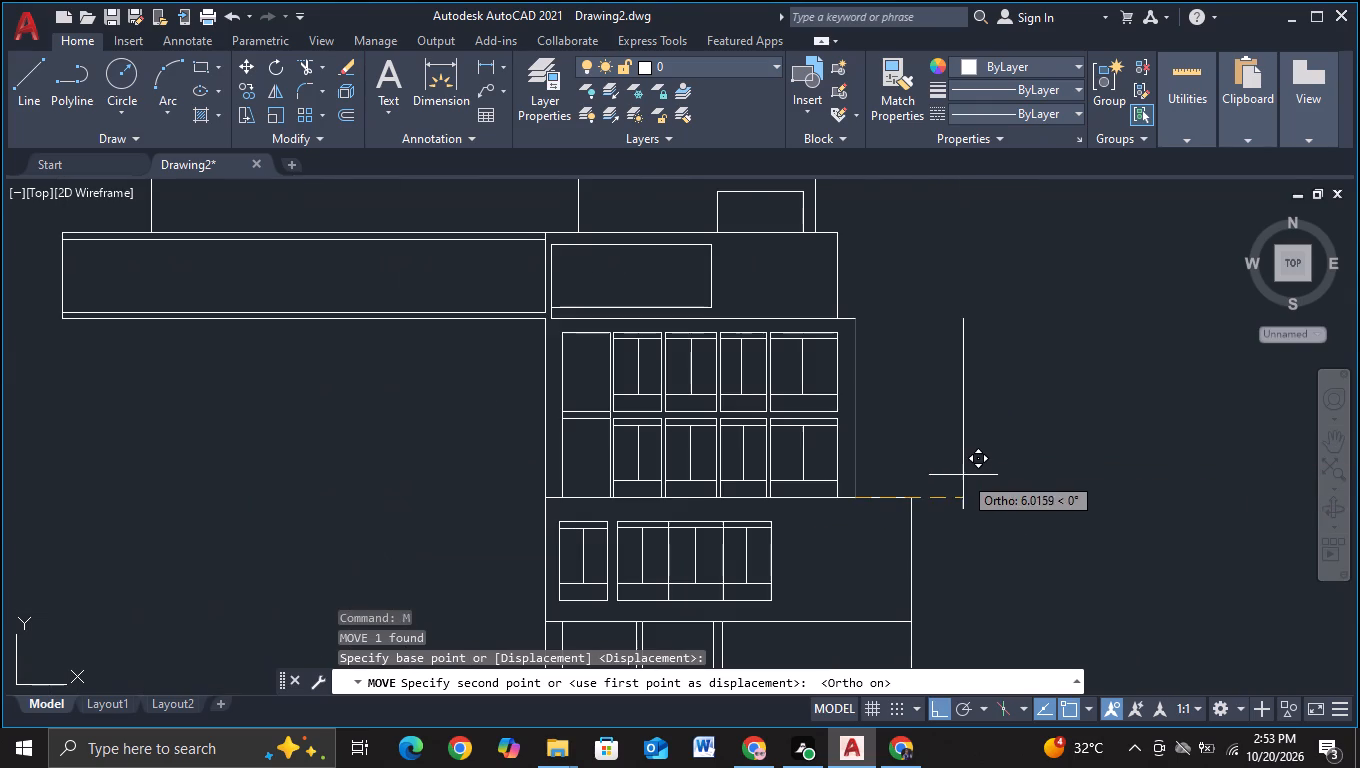
{"action": "scroll", "coordinate": [913, 483], "scroll_direction": "up", "scroll_amount": 2}
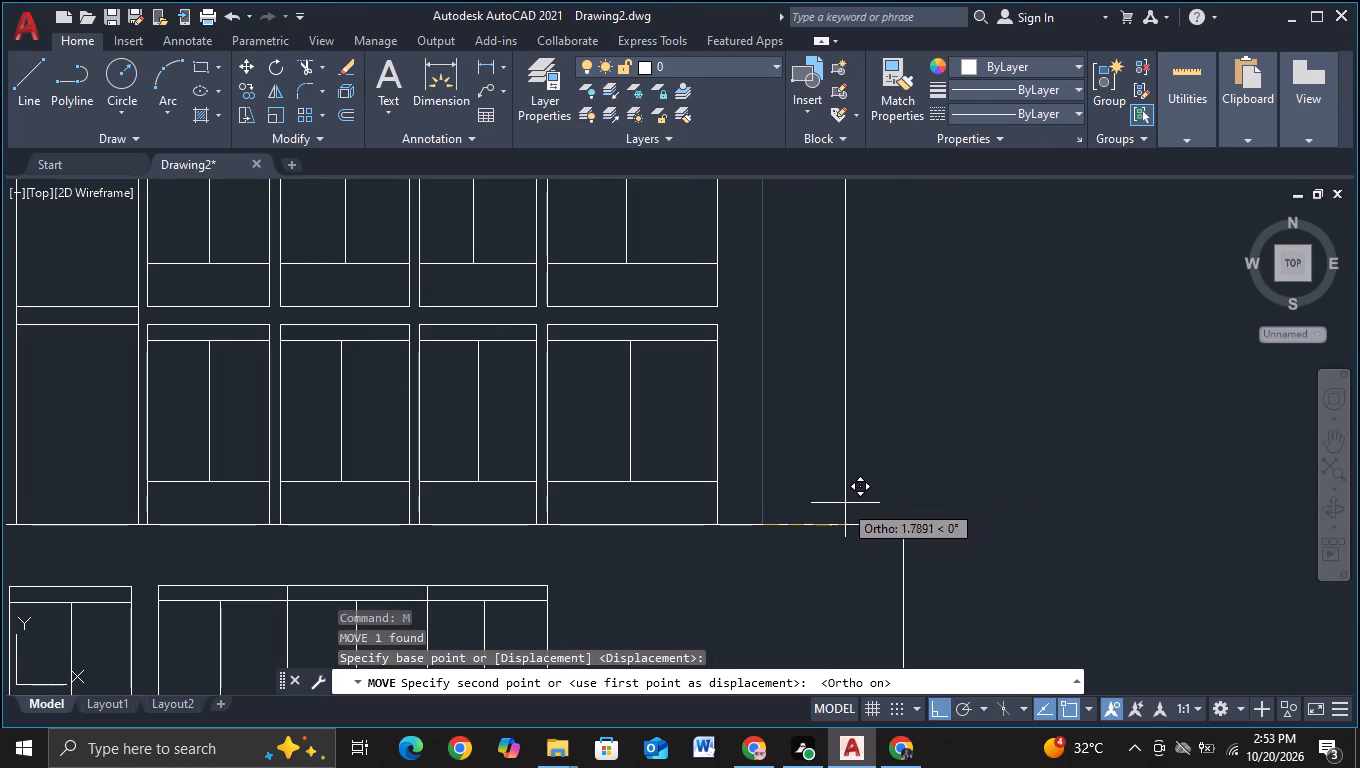
{"action": "left_click", "coordinate": [842, 590]}
Extend the top edge of the two-row window storey to meet its relocated right wall line.
{"action": "scroll", "coordinate": [842, 590], "scroll_direction": "down", "scroll_amount": 3}
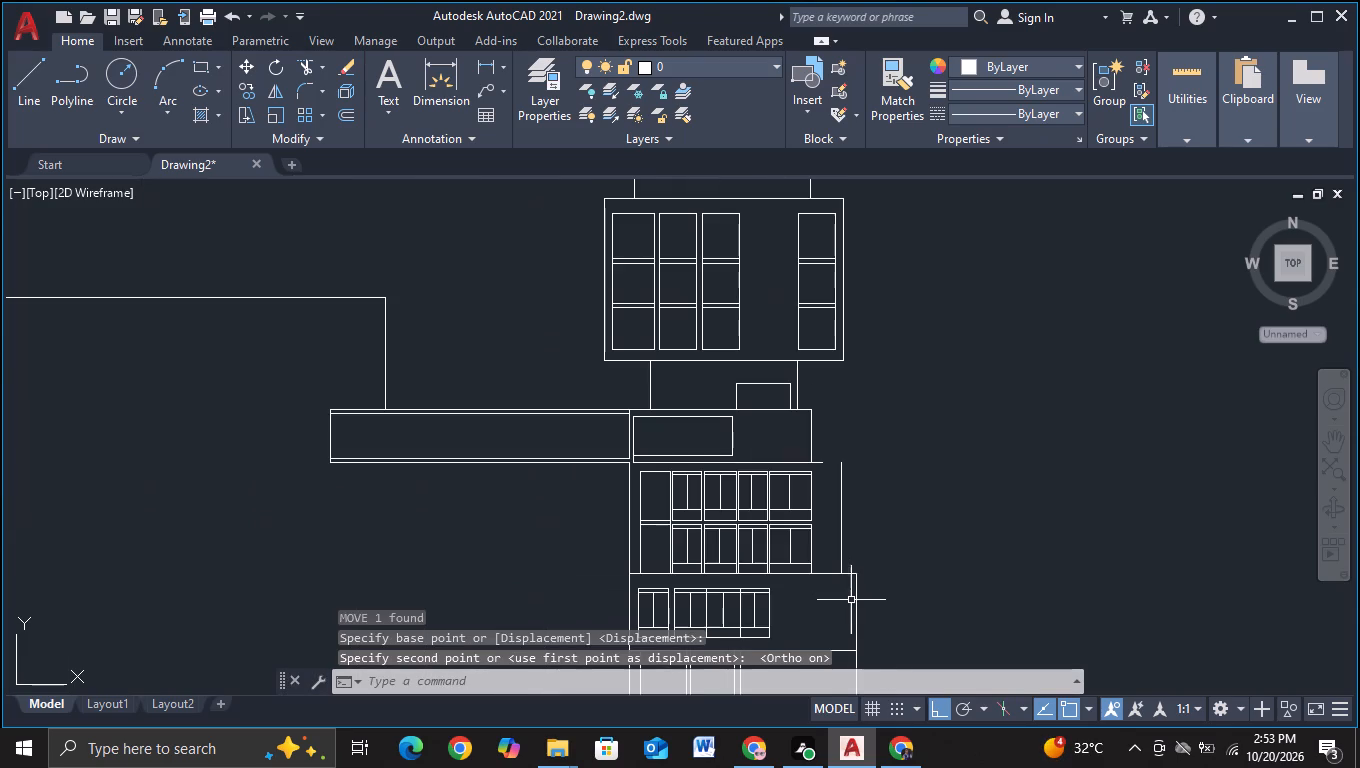
{"action": "middle_click_drag", "start_coordinate": [850, 602], "coordinate": [854, 563]}
{"action": "scroll", "coordinate": [797, 552], "scroll_direction": "up", "scroll_amount": 3}
{"action": "scroll", "coordinate": [938, 546], "scroll_direction": "down", "scroll_amount": 1}
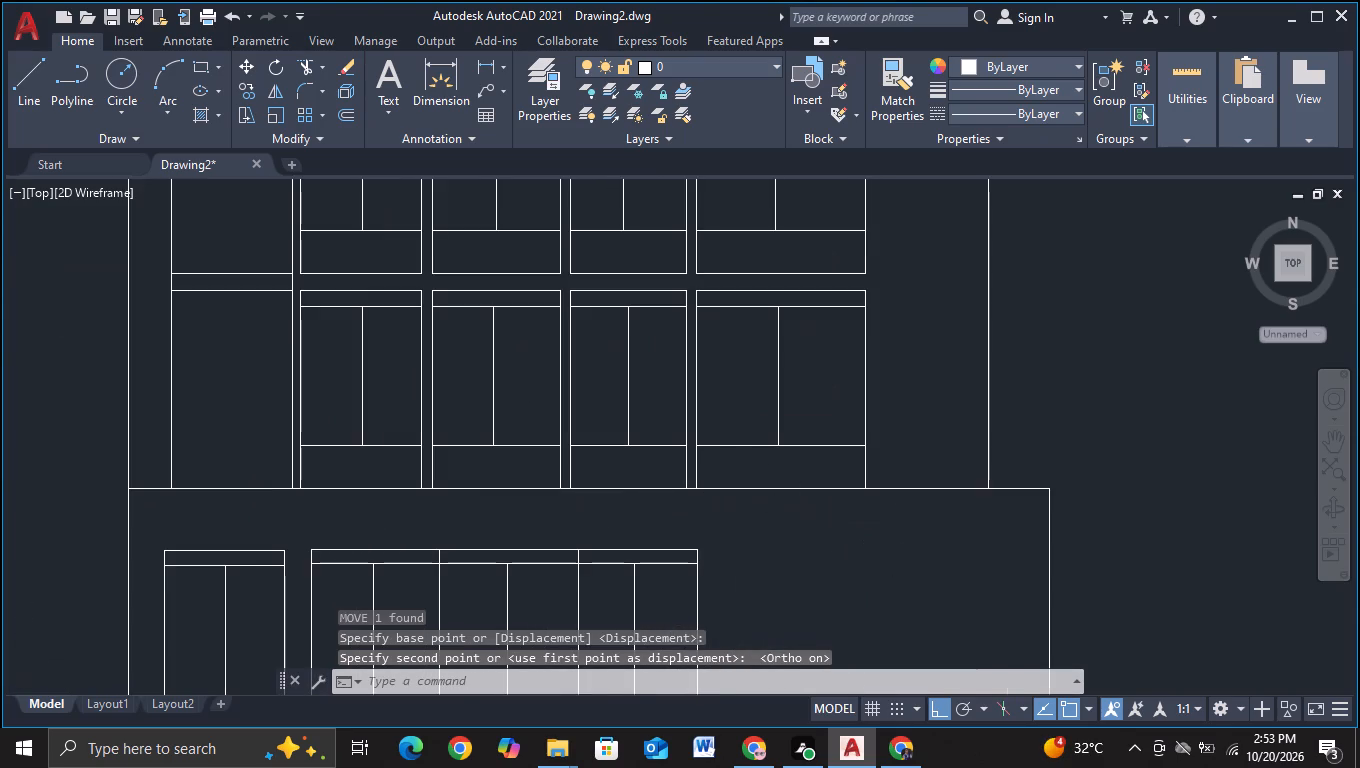
{"action": "scroll", "coordinate": [938, 546], "scroll_direction": "down", "scroll_amount": 1}
{"action": "key", "text": "e"}
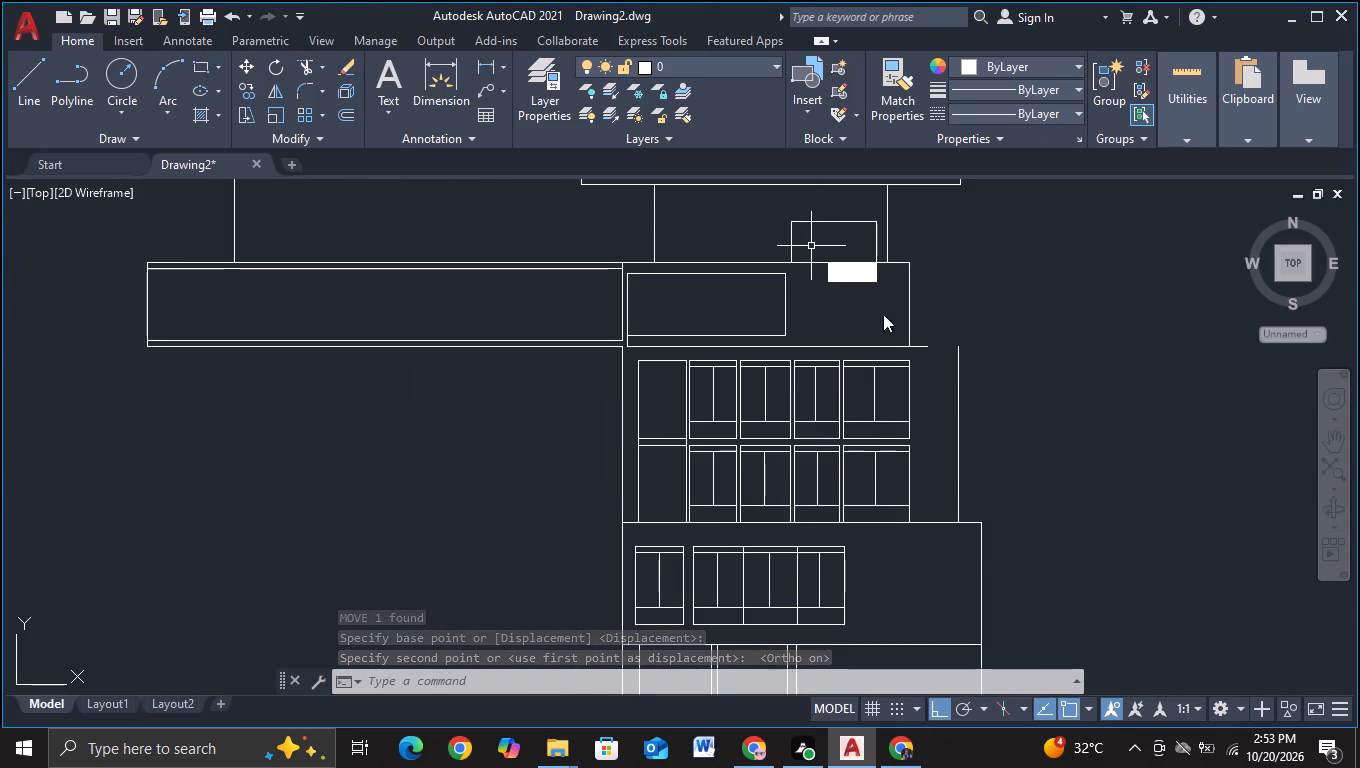
{"action": "left_click", "coordinate": [894, 318]}
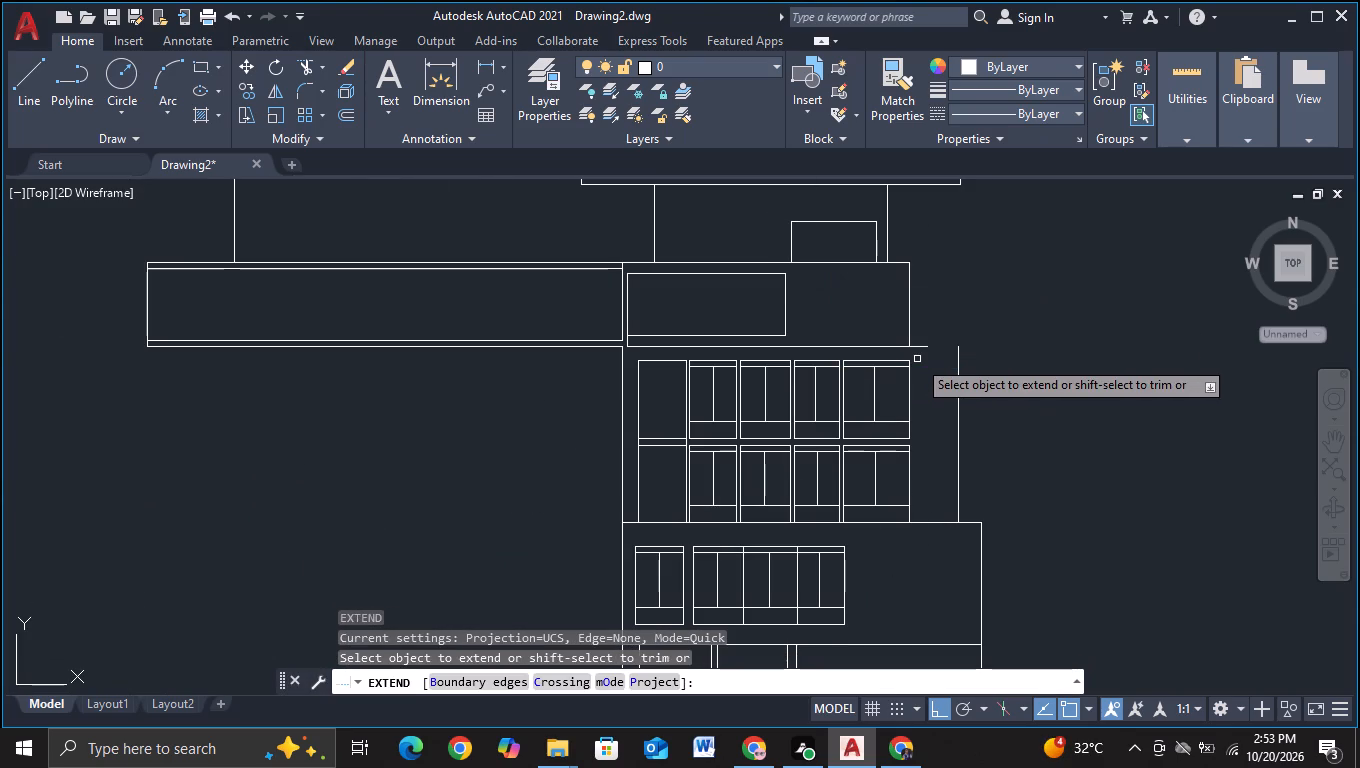
{"action": "left_click", "coordinate": [918, 349]}
{"action": "key", "text": "Escape"}
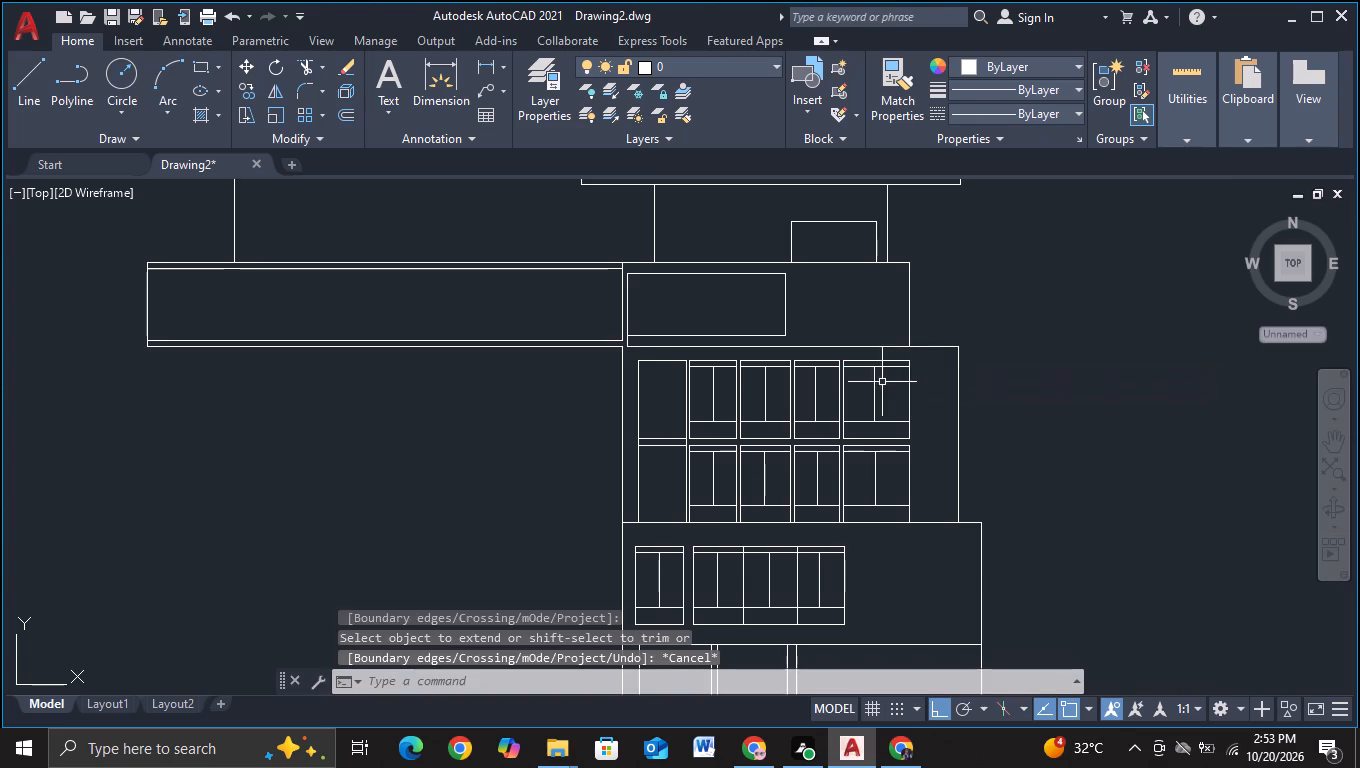
Move all the window panels of the two-row storey about 1.29 units horizontally to the right within the widened outline.
{"action": "left_click", "coordinate": [630, 354]}
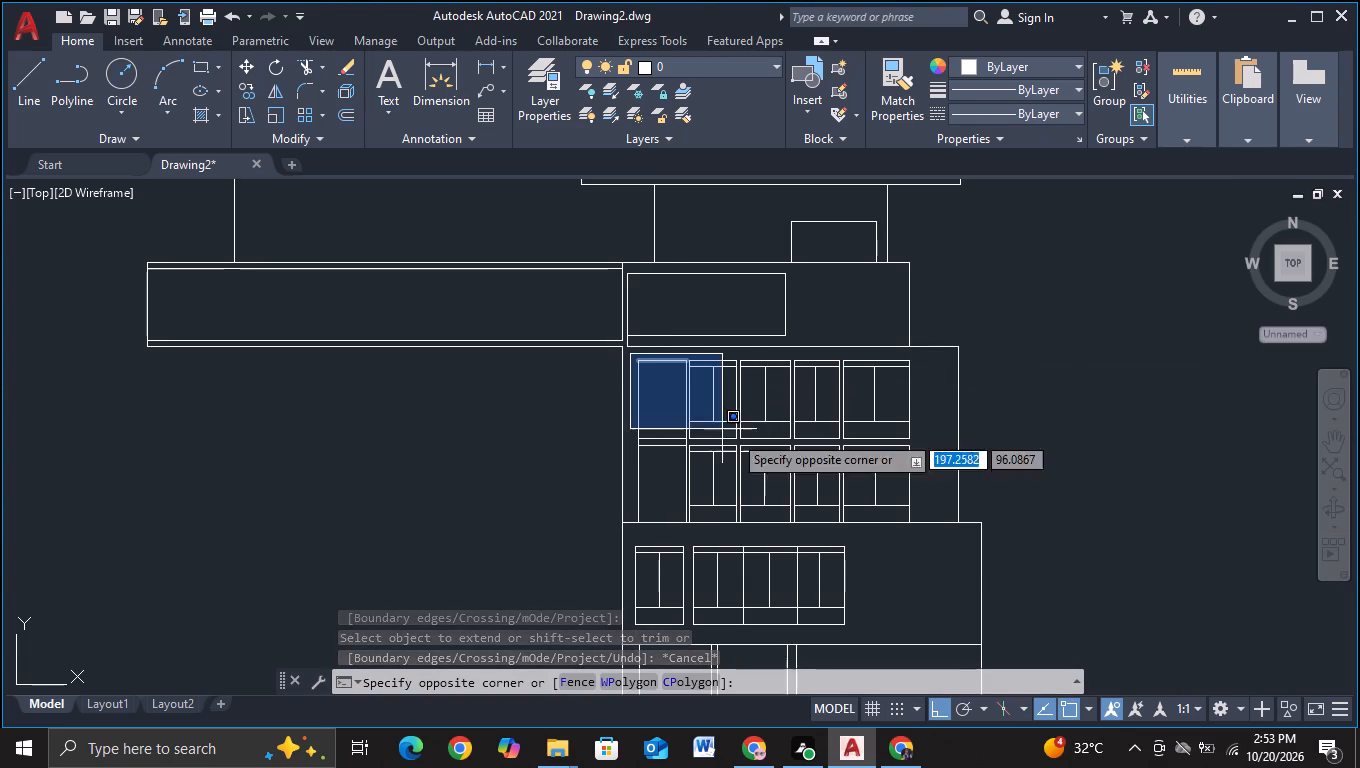
{"action": "left_click", "coordinate": [936, 533]}
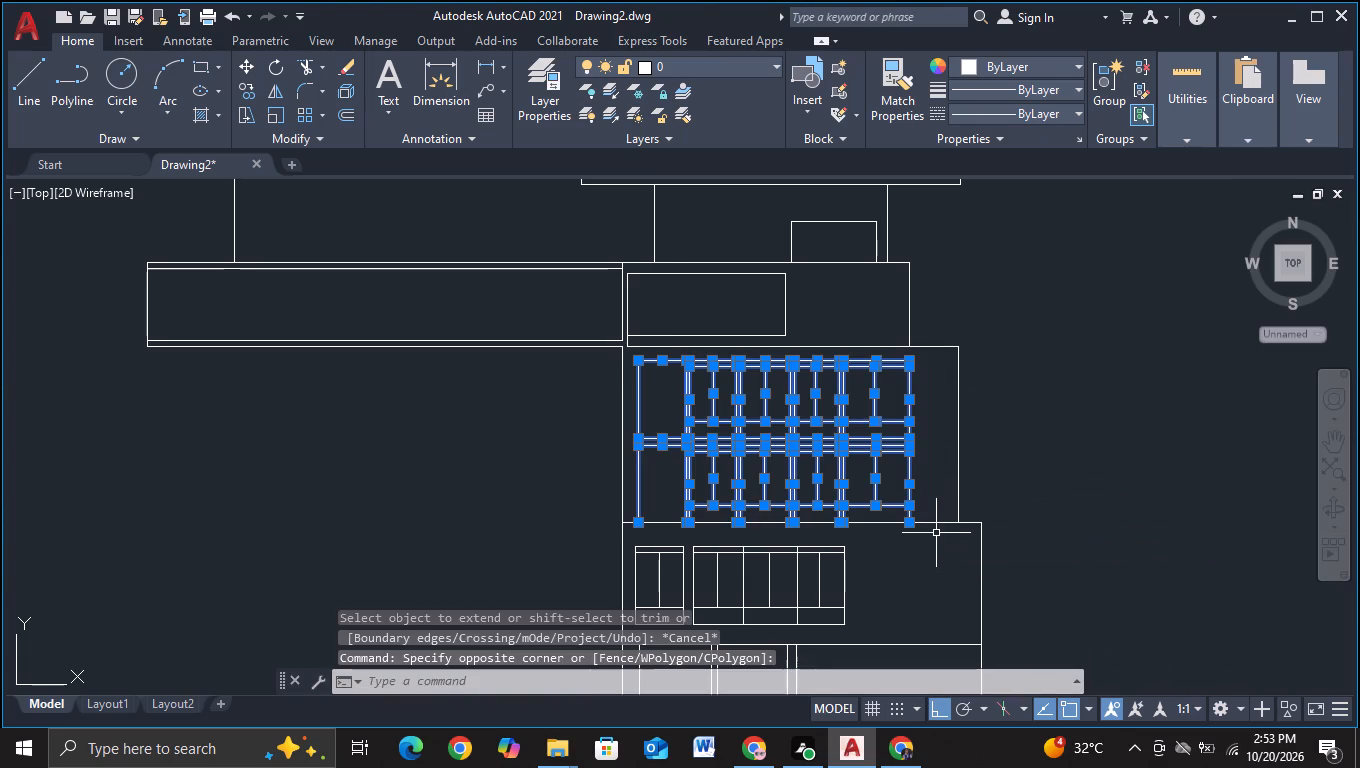
{"action": "key", "text": "m"}
{"action": "left_click", "coordinate": [1005, 576]}
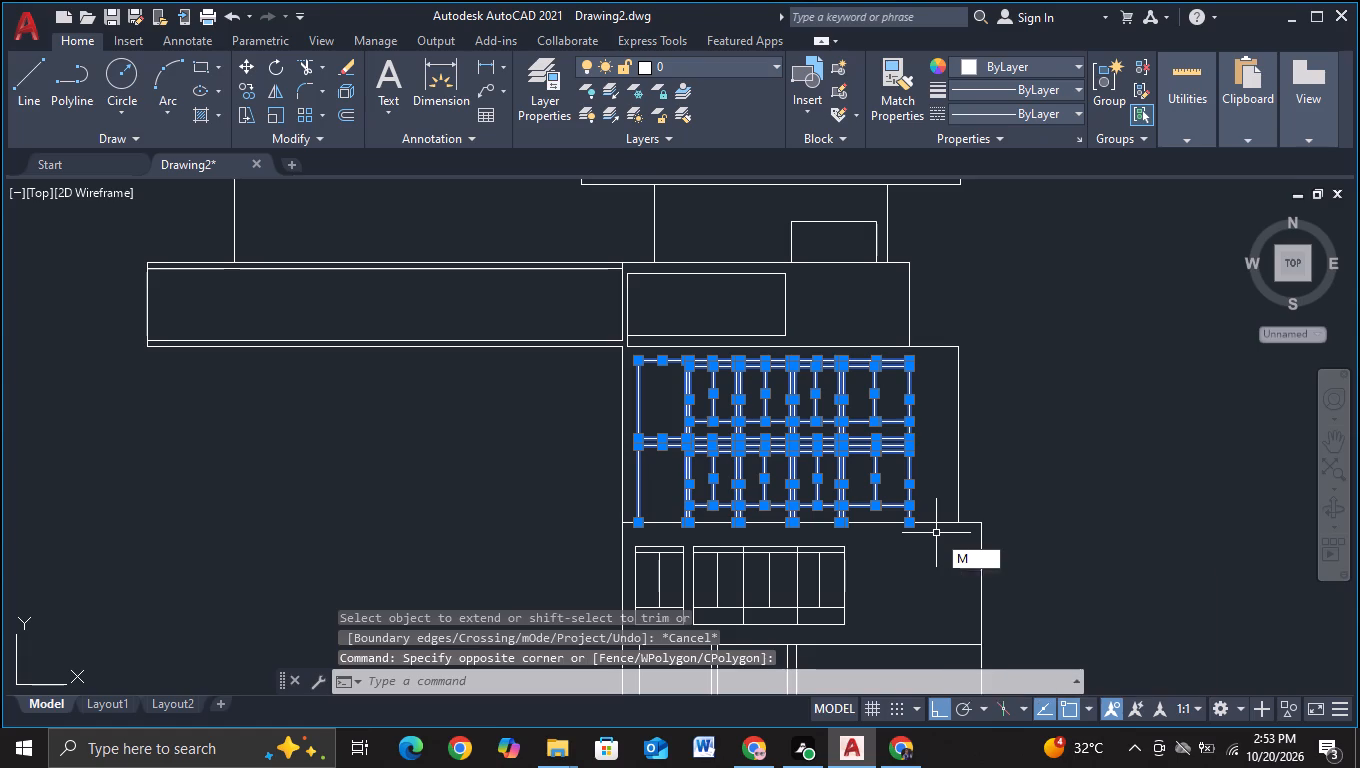
{"action": "left_click", "coordinate": [814, 487]}
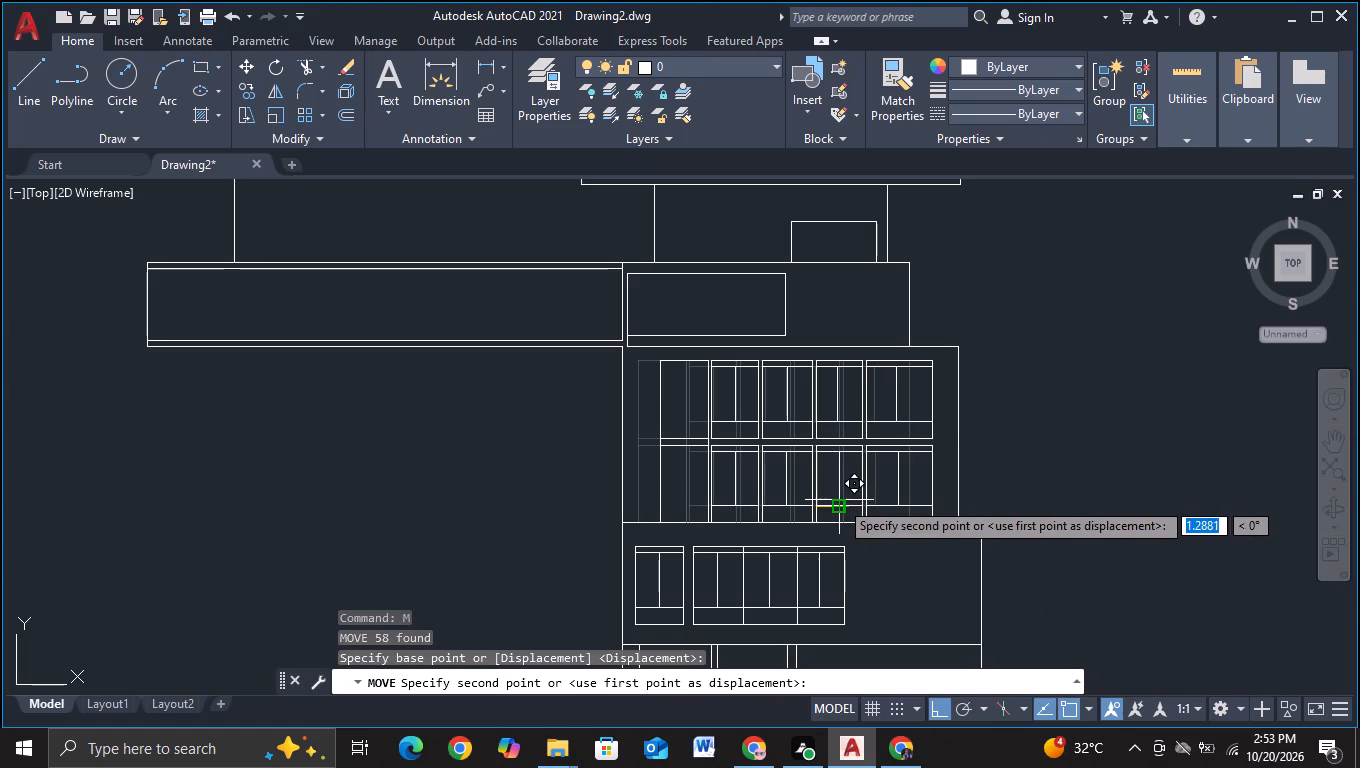
{"action": "left_click", "coordinate": [835, 499]}
{"action": "scroll", "coordinate": [871, 509], "scroll_direction": "down", "scroll_amount": 2}
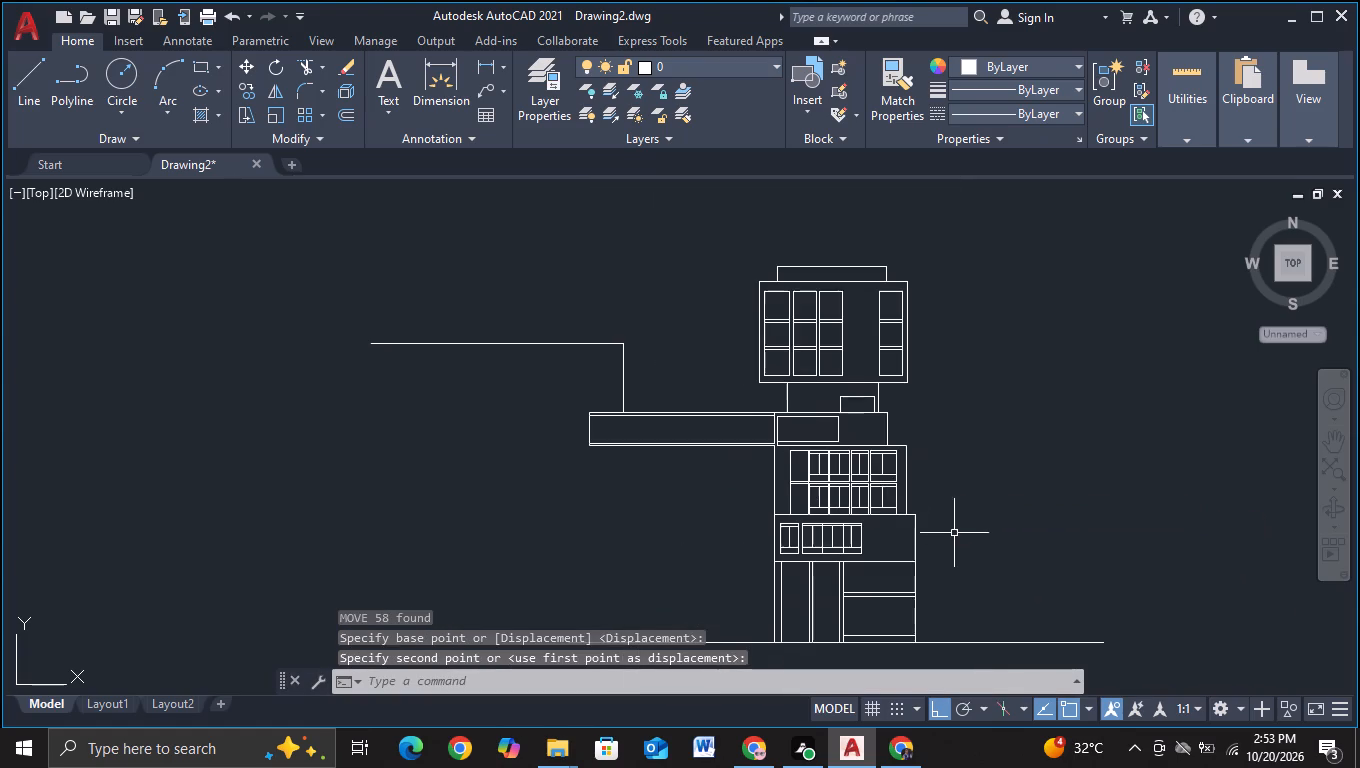
{"action": "middle_click_drag", "start_coordinate": [960, 547], "coordinate": [905, 429]}
{"action": "scroll", "coordinate": [910, 473], "scroll_direction": "up", "scroll_amount": 1}
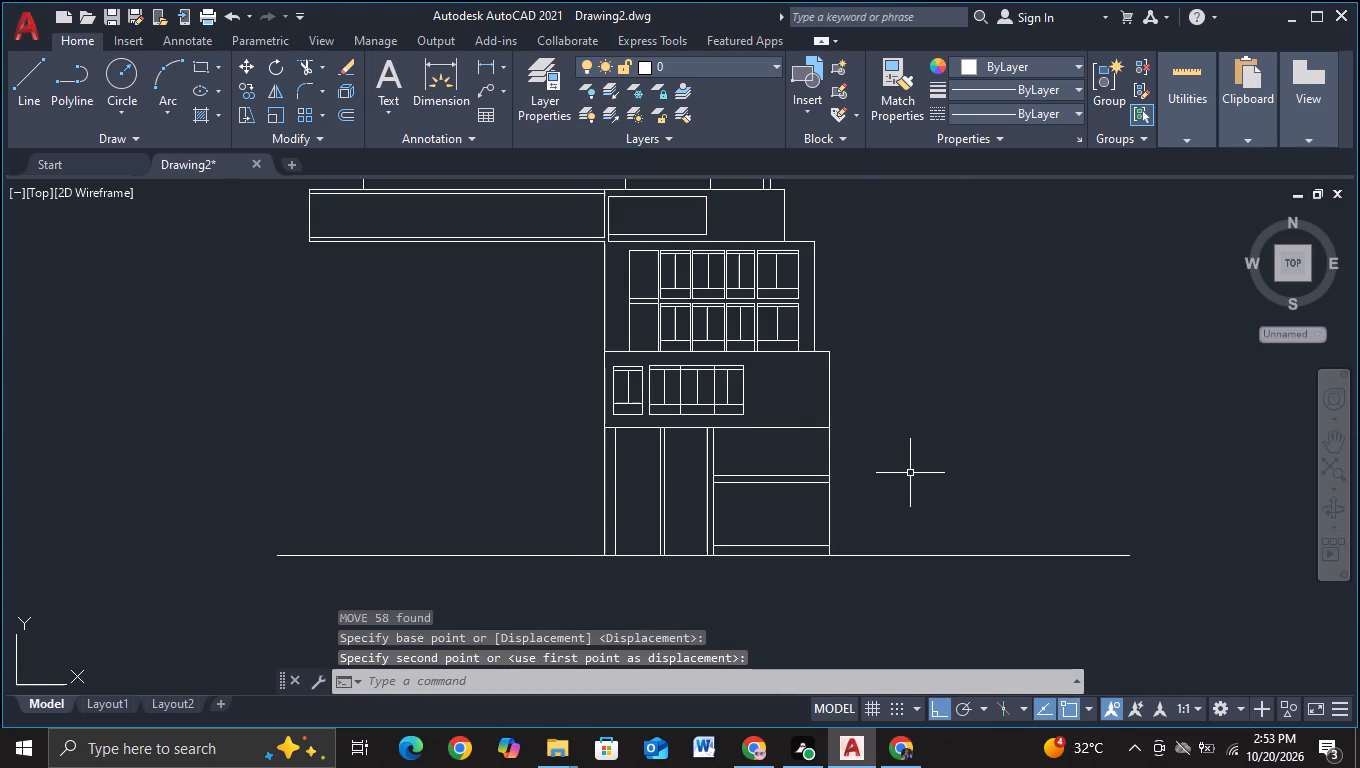
Move the ground storey's two right wall line segments about 2.04 units horizontally to the right with ortho on.
{"action": "middle_click_drag", "start_coordinate": [907, 473], "coordinate": [902, 439]}
{"action": "middle_click_drag", "start_coordinate": [869, 420], "coordinate": [858, 467]}
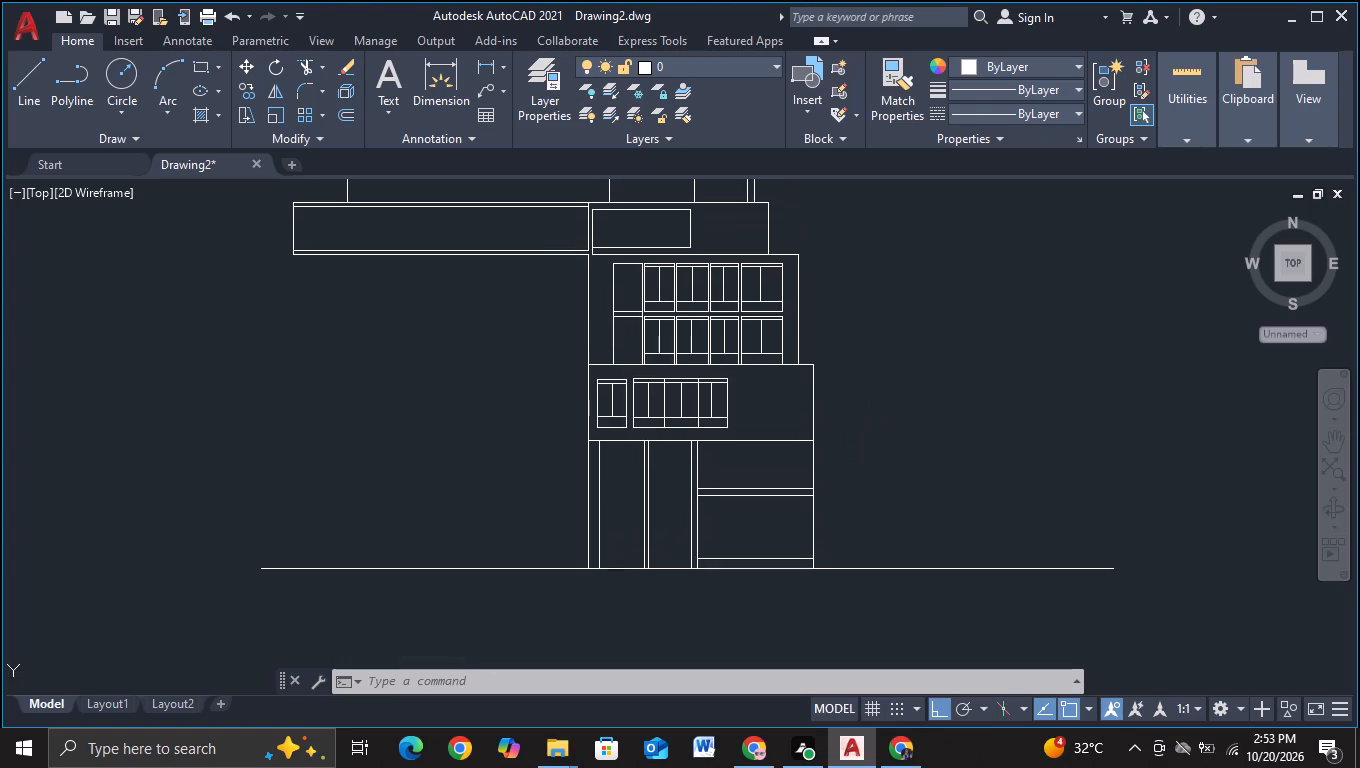
{"action": "left_click", "coordinate": [812, 473]}
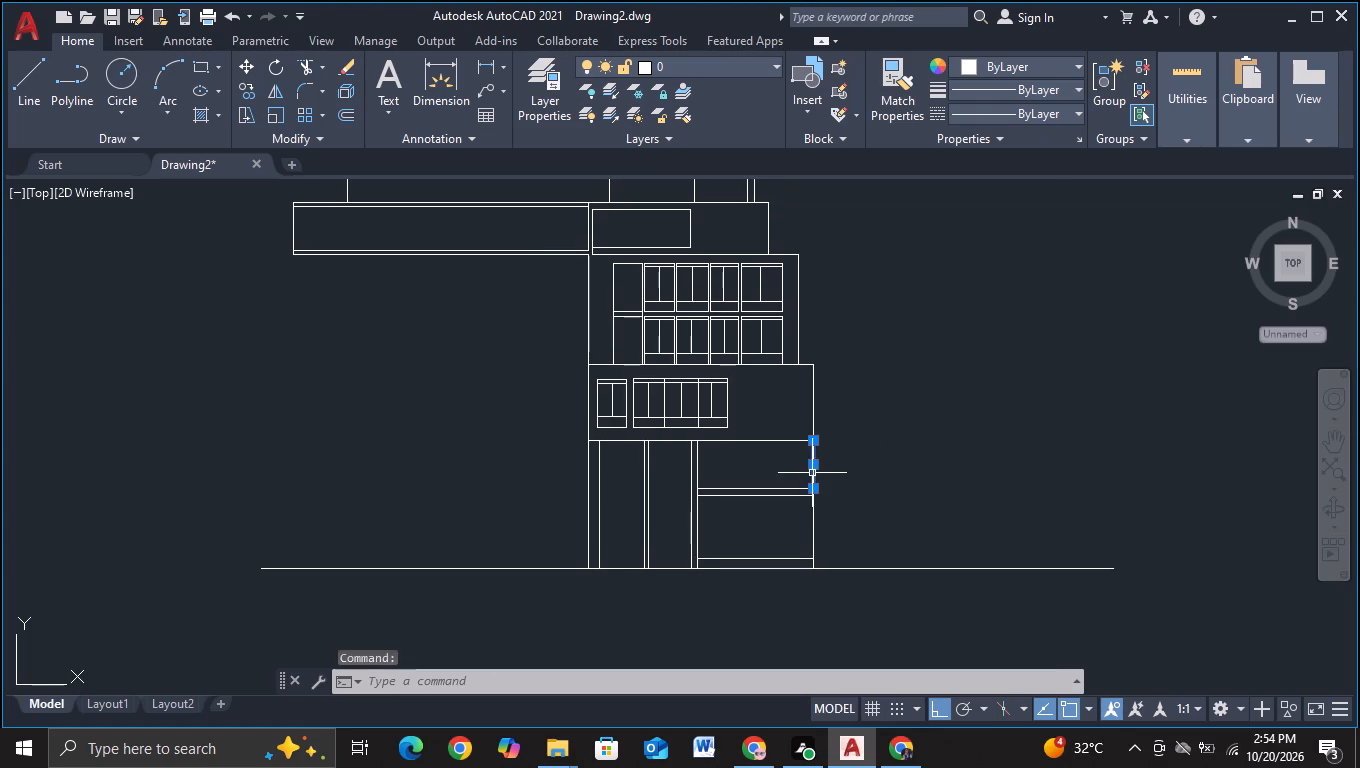
{"action": "left_click", "coordinate": [815, 521]}
{"action": "key", "text": "m"}
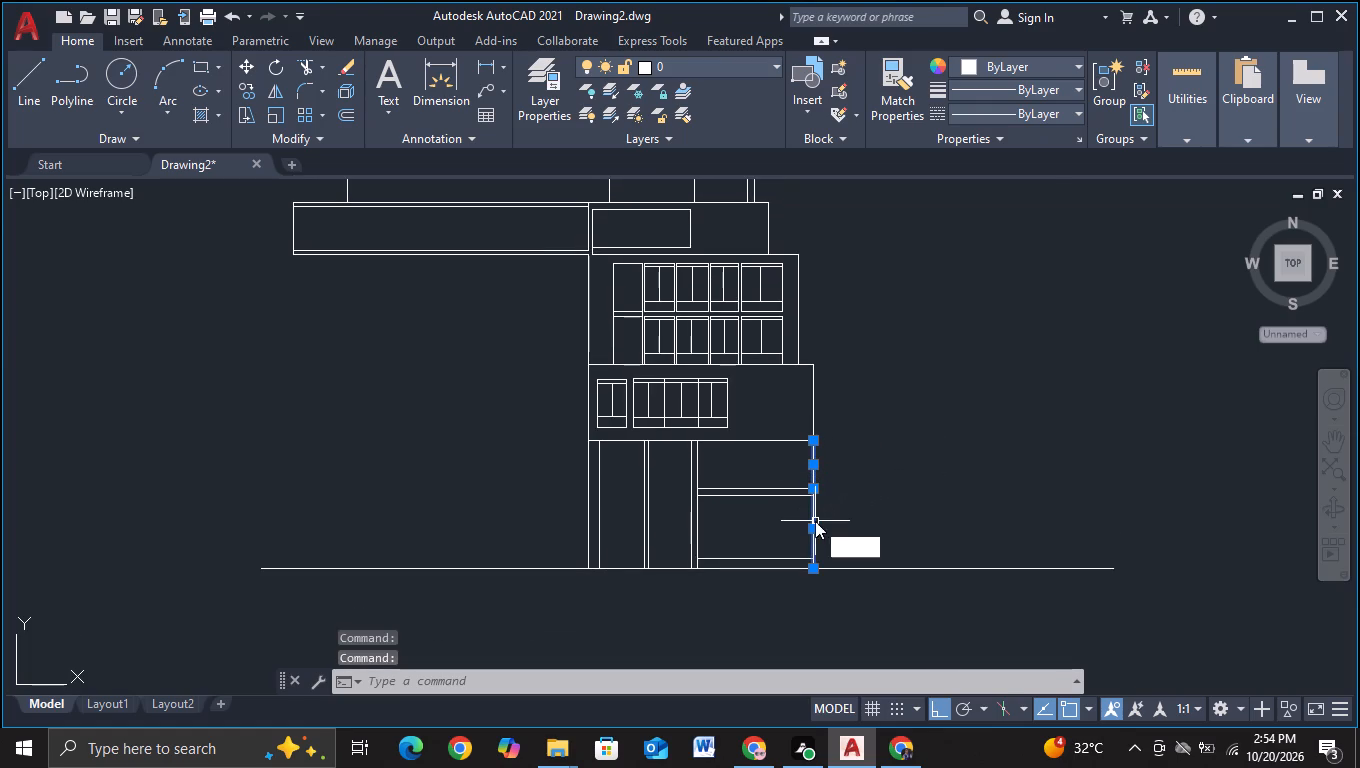
{"action": "left_click", "coordinate": [889, 558]}
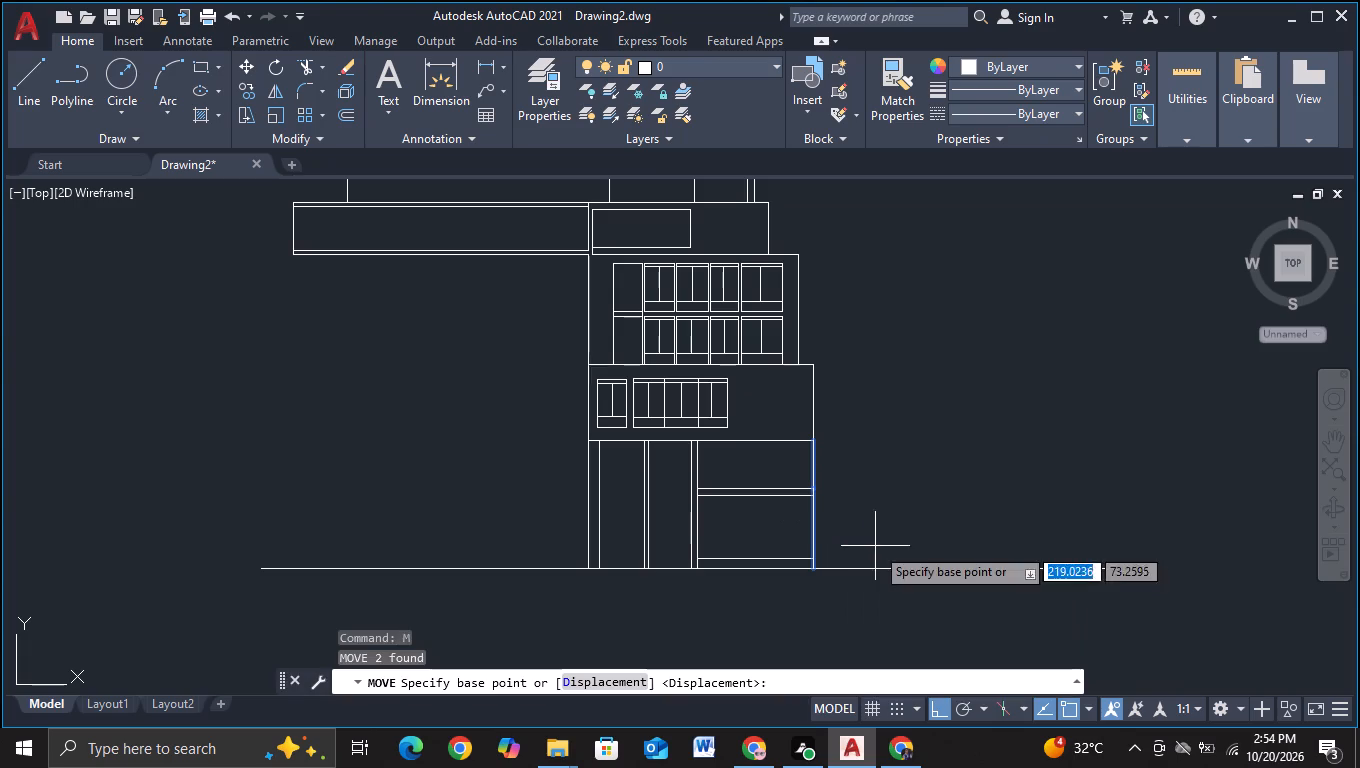
{"action": "left_click", "coordinate": [817, 513]}
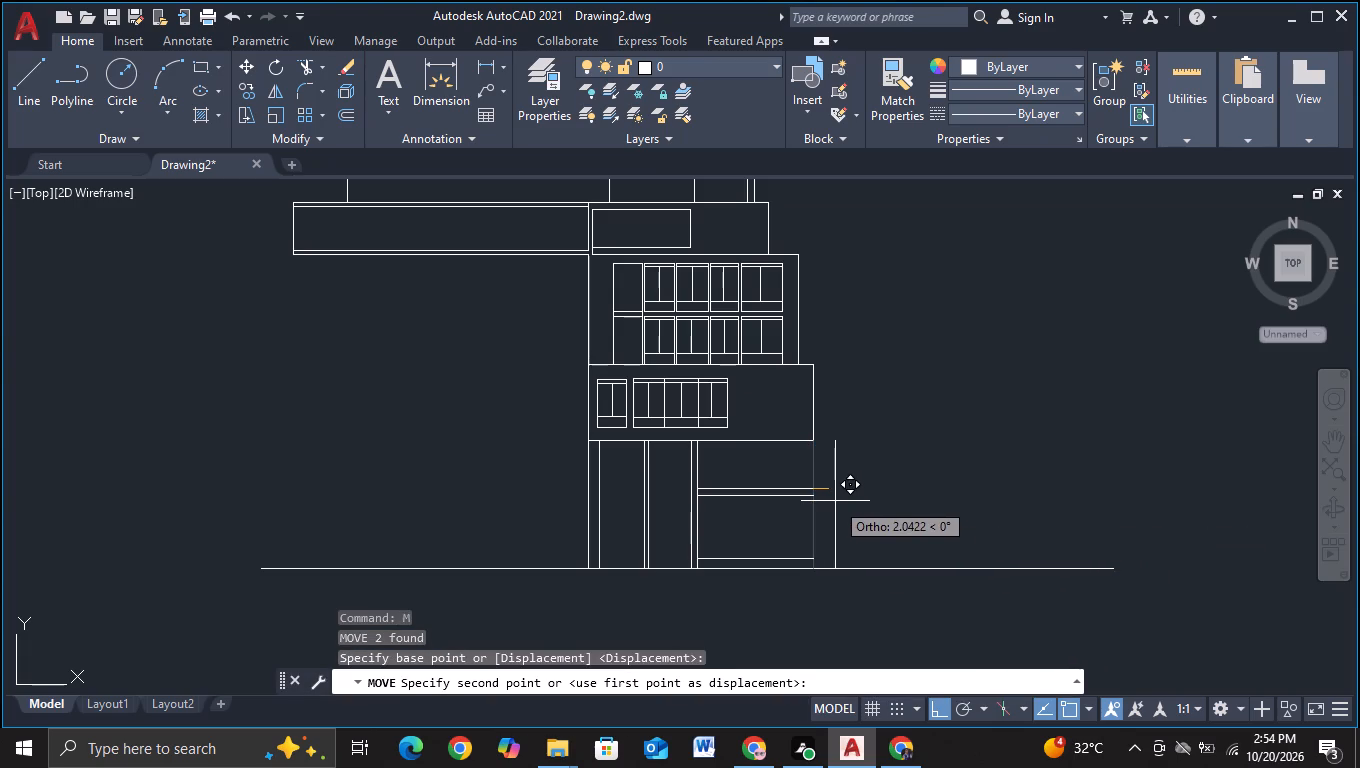
{"action": "left_click", "coordinate": [835, 501]}
{"action": "key", "text": "Escape"}
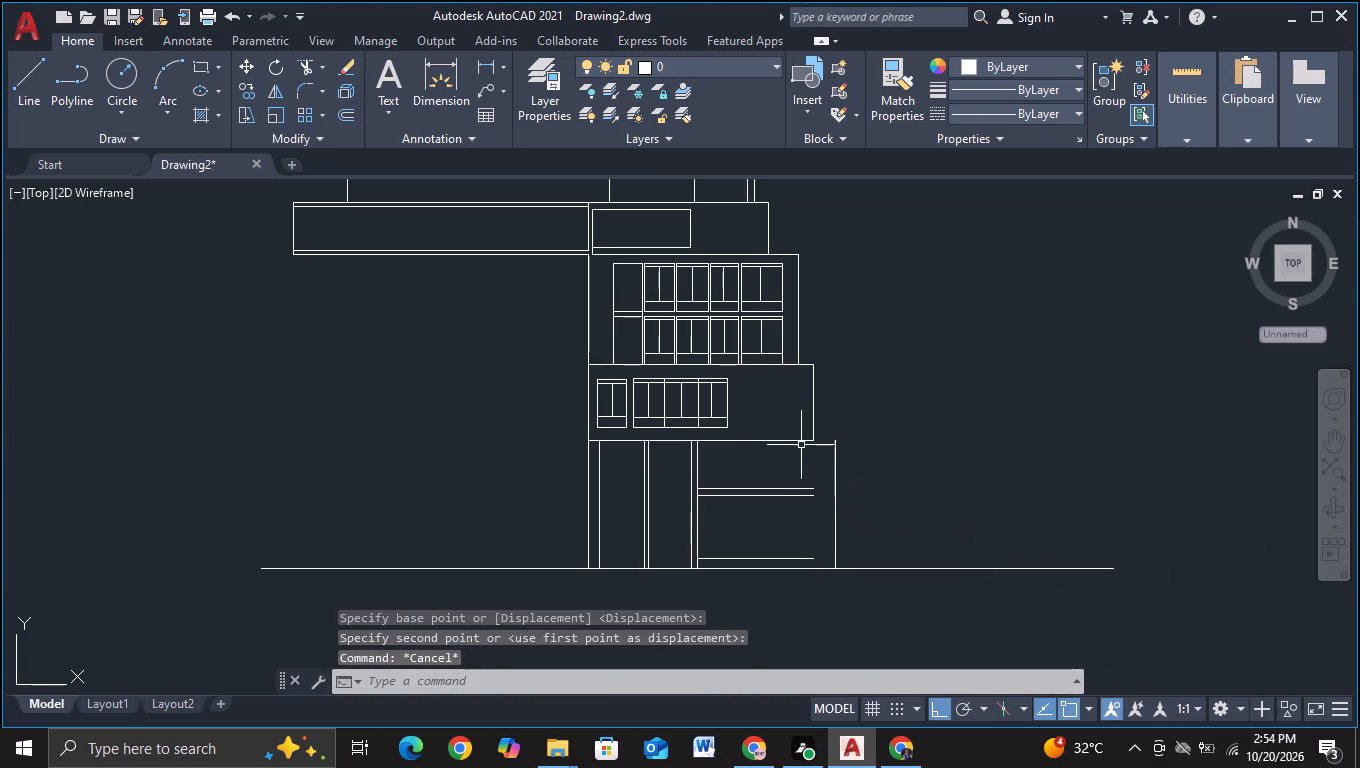
Extend the top edge of the ground storey to its relocated right wall line.
{"action": "key", "text": "r"}
{"action": "key", "text": "Escape"}
{"action": "key", "text": "e"}
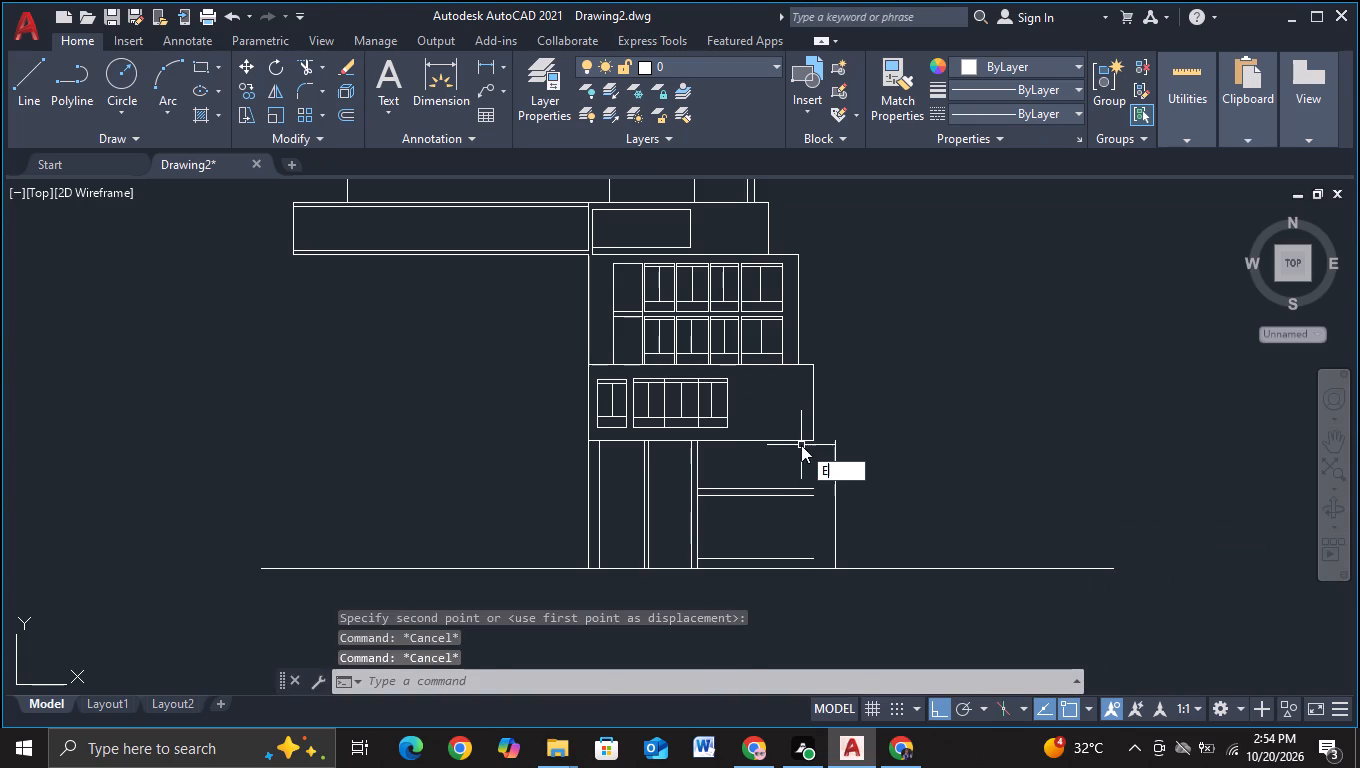
{"action": "left_click", "coordinate": [871, 504]}
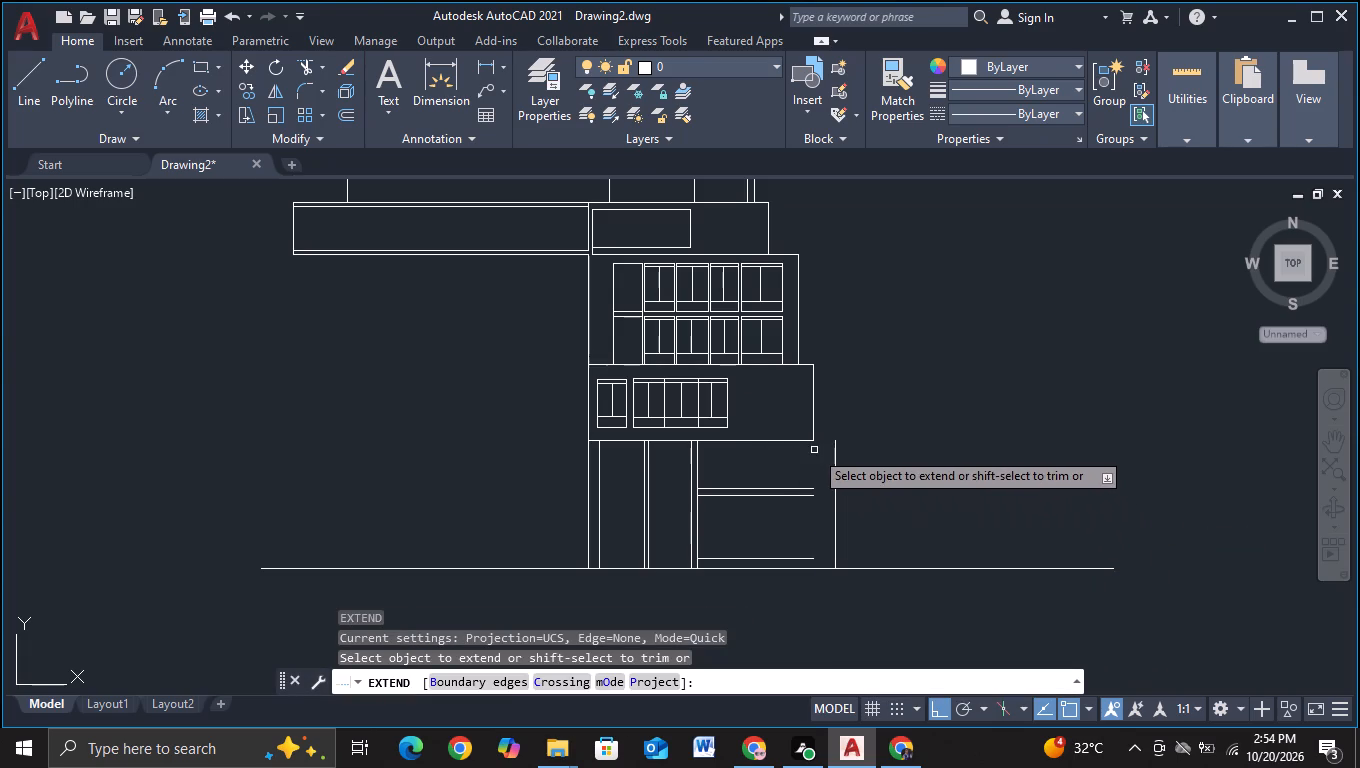
{"action": "left_click", "coordinate": [809, 441]}
{"action": "key", "text": "Escape"}
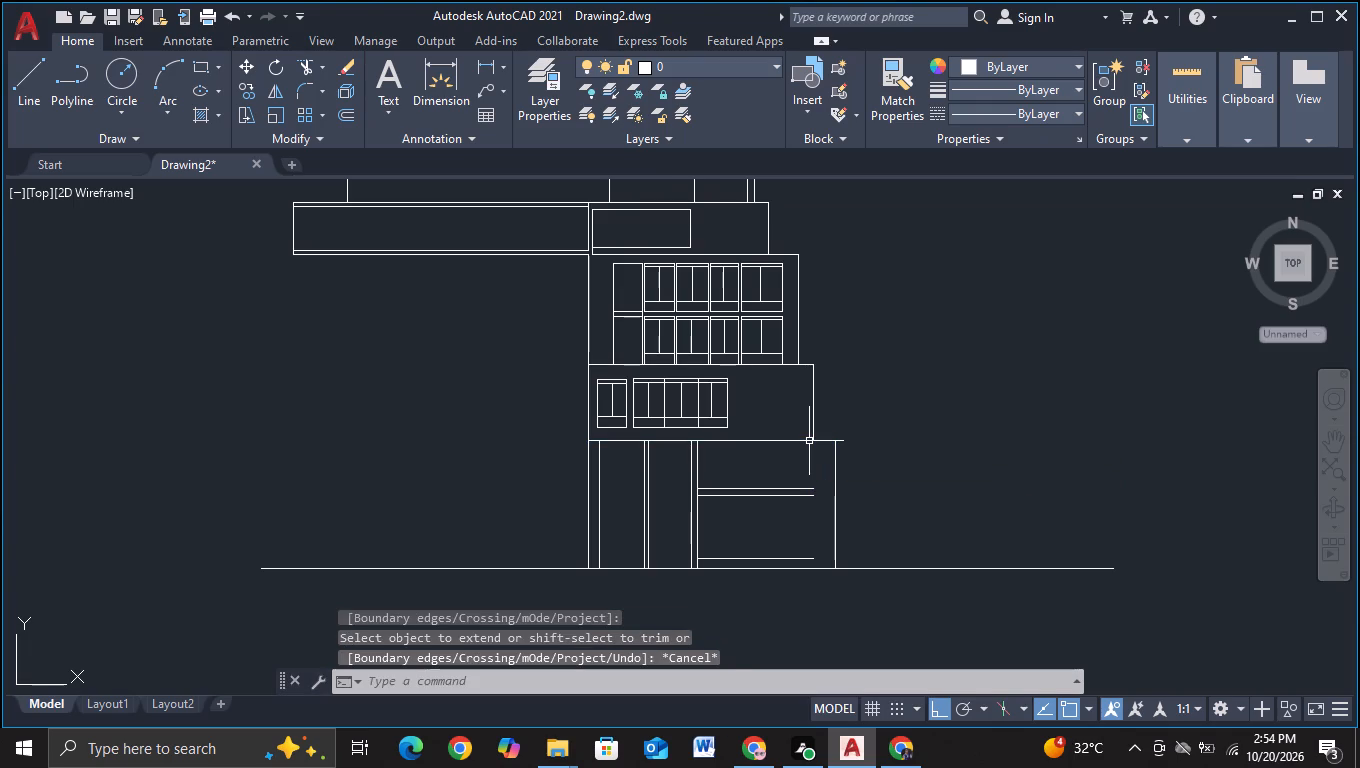
Extend the three horizontal lines of the ground storey's right bay to the relocated right wall.
{"action": "scroll", "coordinate": [809, 441], "scroll_direction": "down", "scroll_amount": 2}
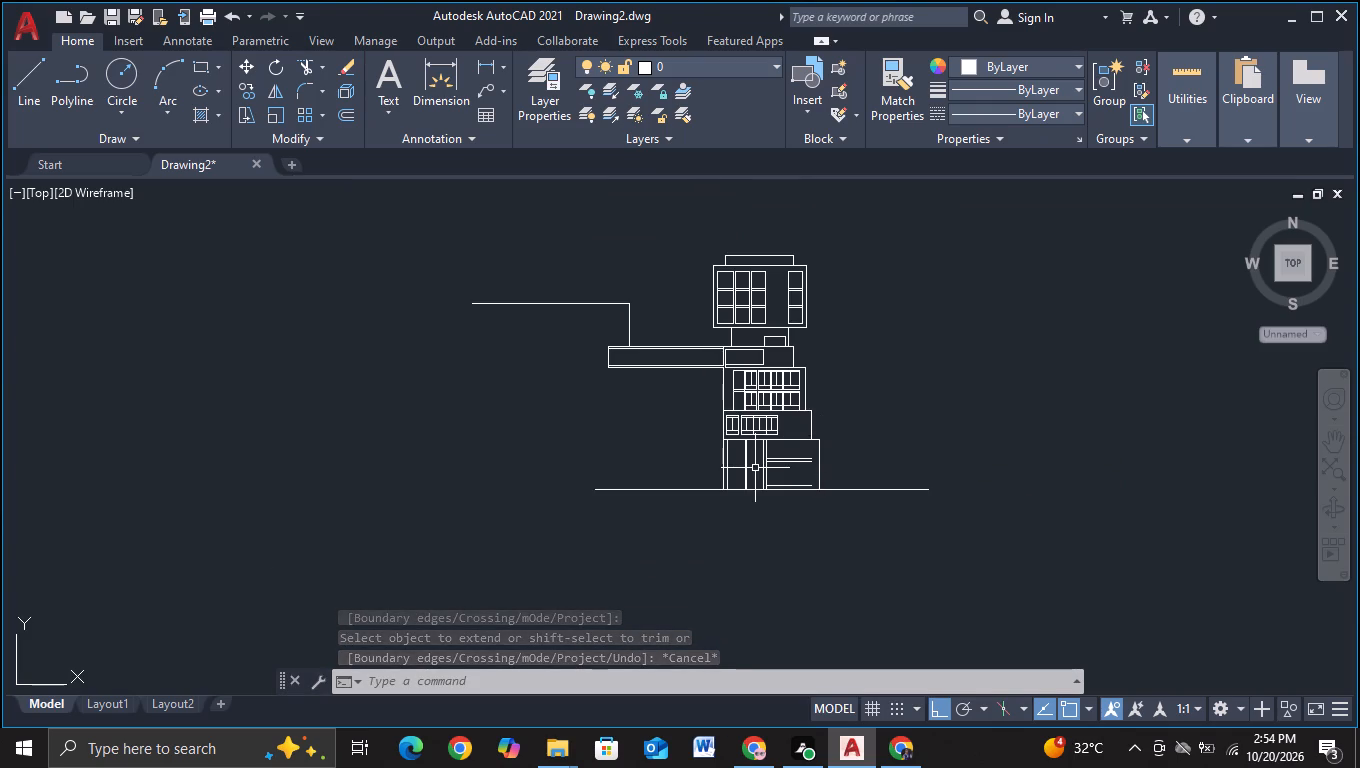
{"action": "key", "text": "Escape"}
{"action": "key", "text": "e"}
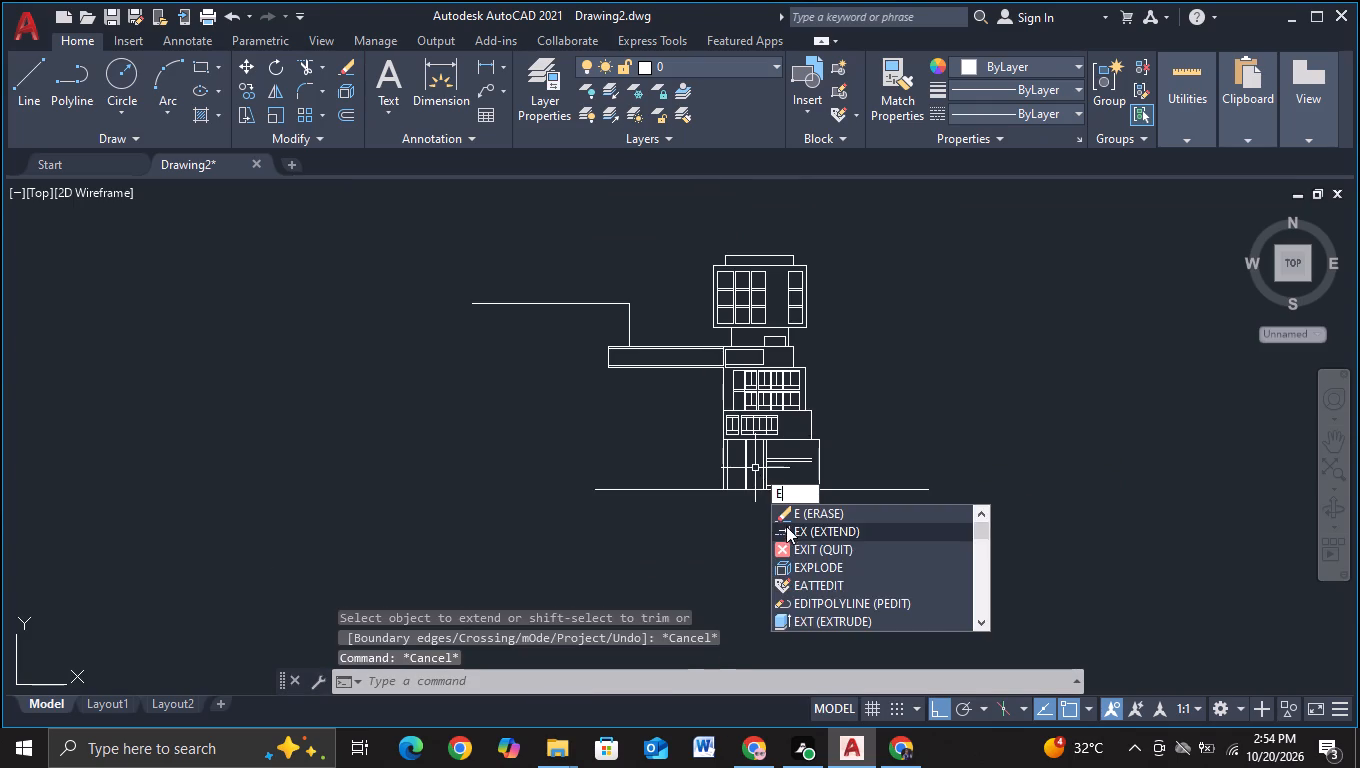
{"action": "left_click", "coordinate": [783, 525]}
{"action": "scroll", "coordinate": [769, 468], "scroll_direction": "up", "scroll_amount": 2}
{"action": "left_click_drag", "start_coordinate": [804, 431], "coordinate": [820, 573]}
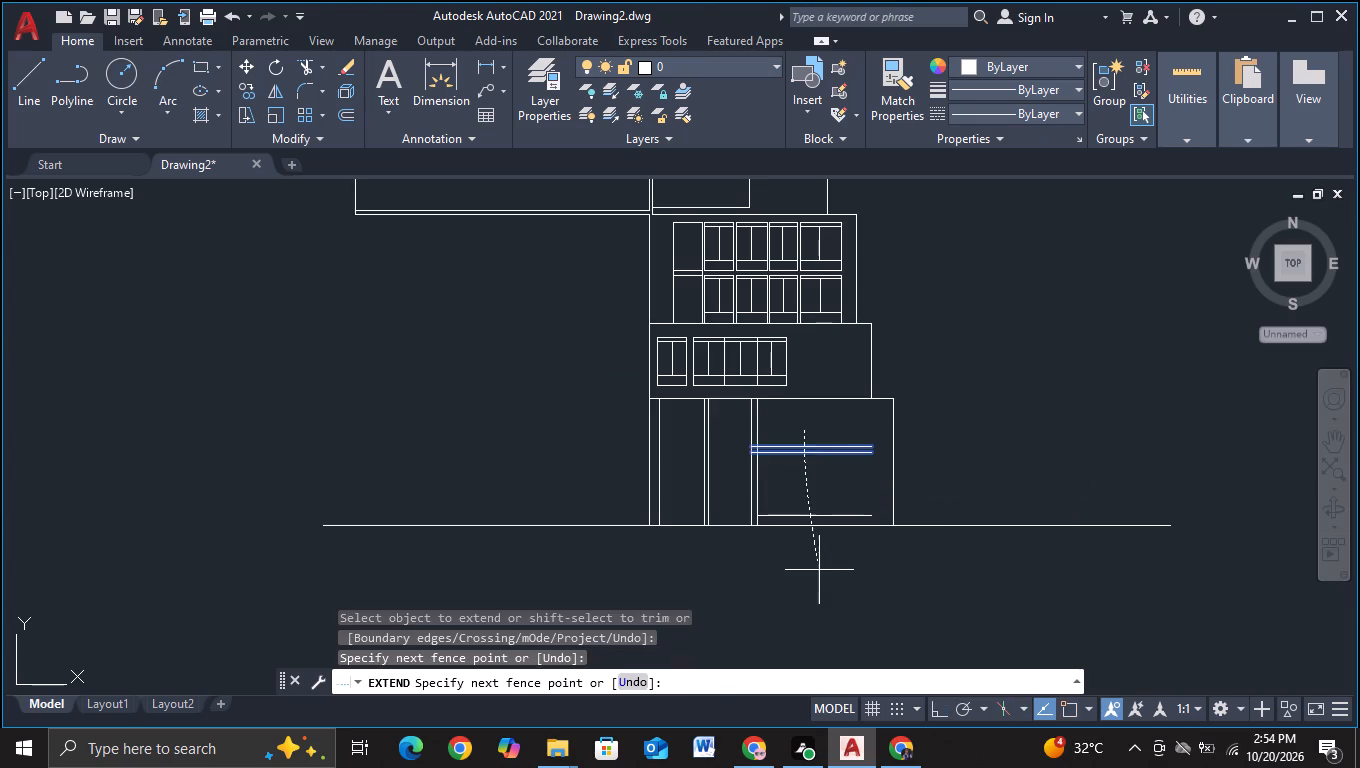
{"action": "left_click_drag", "start_coordinate": [820, 573], "coordinate": [827, 601]}
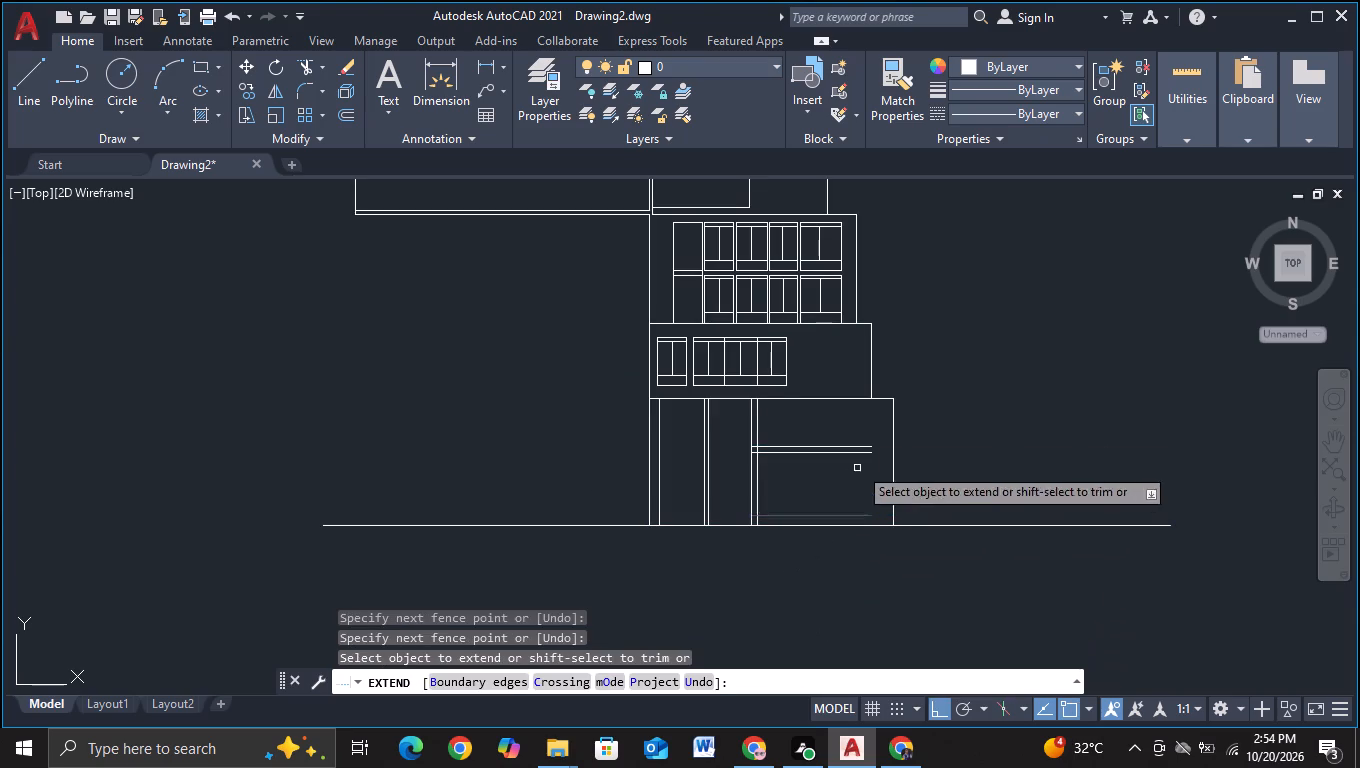
{"action": "left_click_drag", "start_coordinate": [849, 432], "coordinate": [873, 572]}
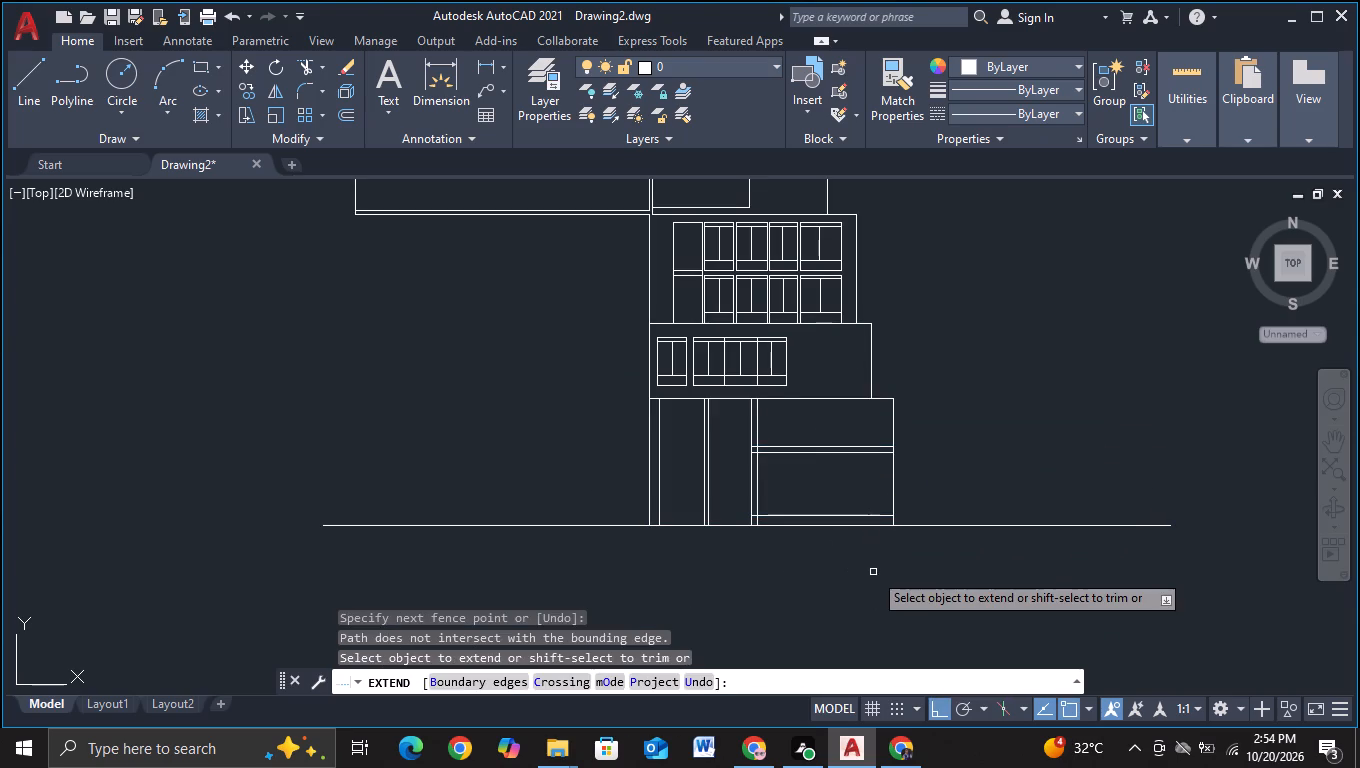
{"action": "key", "text": "Escape"}
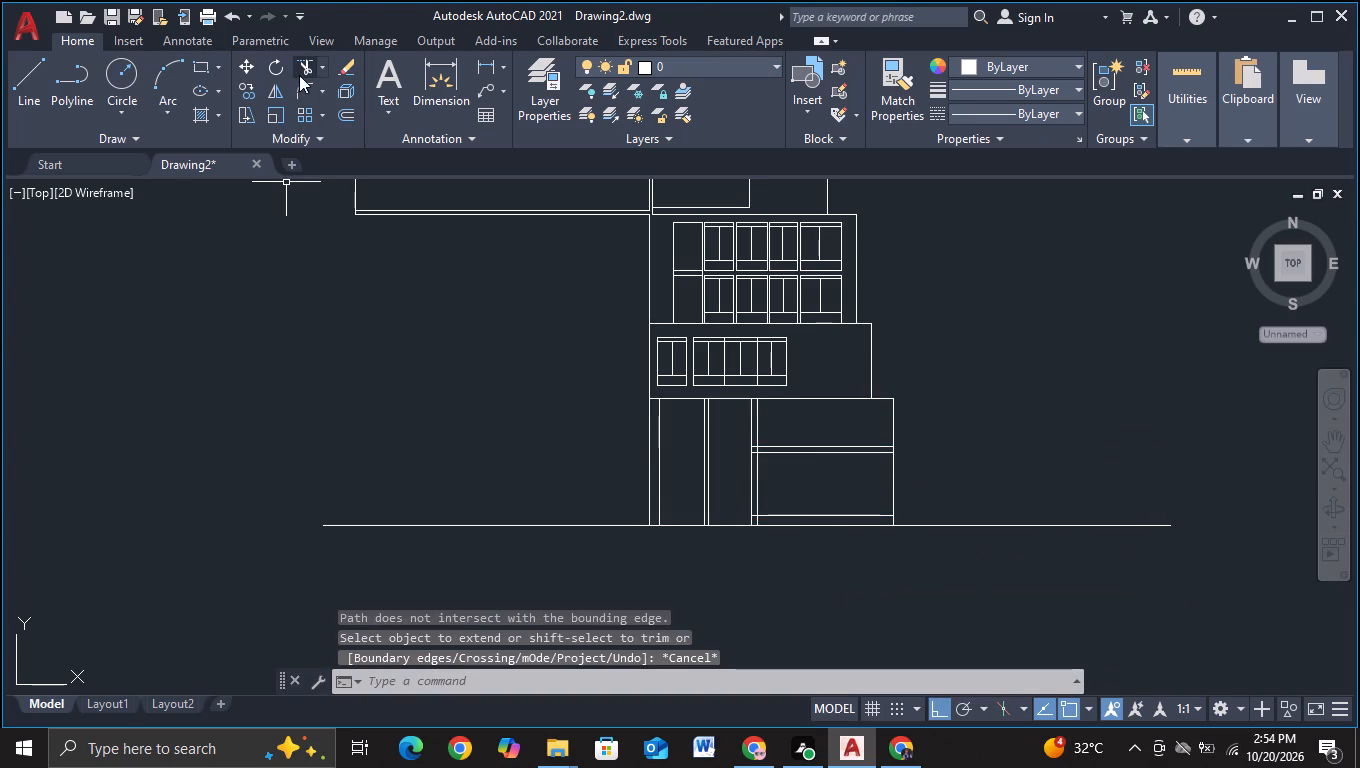
Trim the three horizontal line stubs between the double vertical lines at the left side of the ground storey's right bay.
{"action": "left_click", "coordinate": [299, 72]}
{"action": "scroll", "coordinate": [701, 408], "scroll_direction": "up", "scroll_amount": 2}
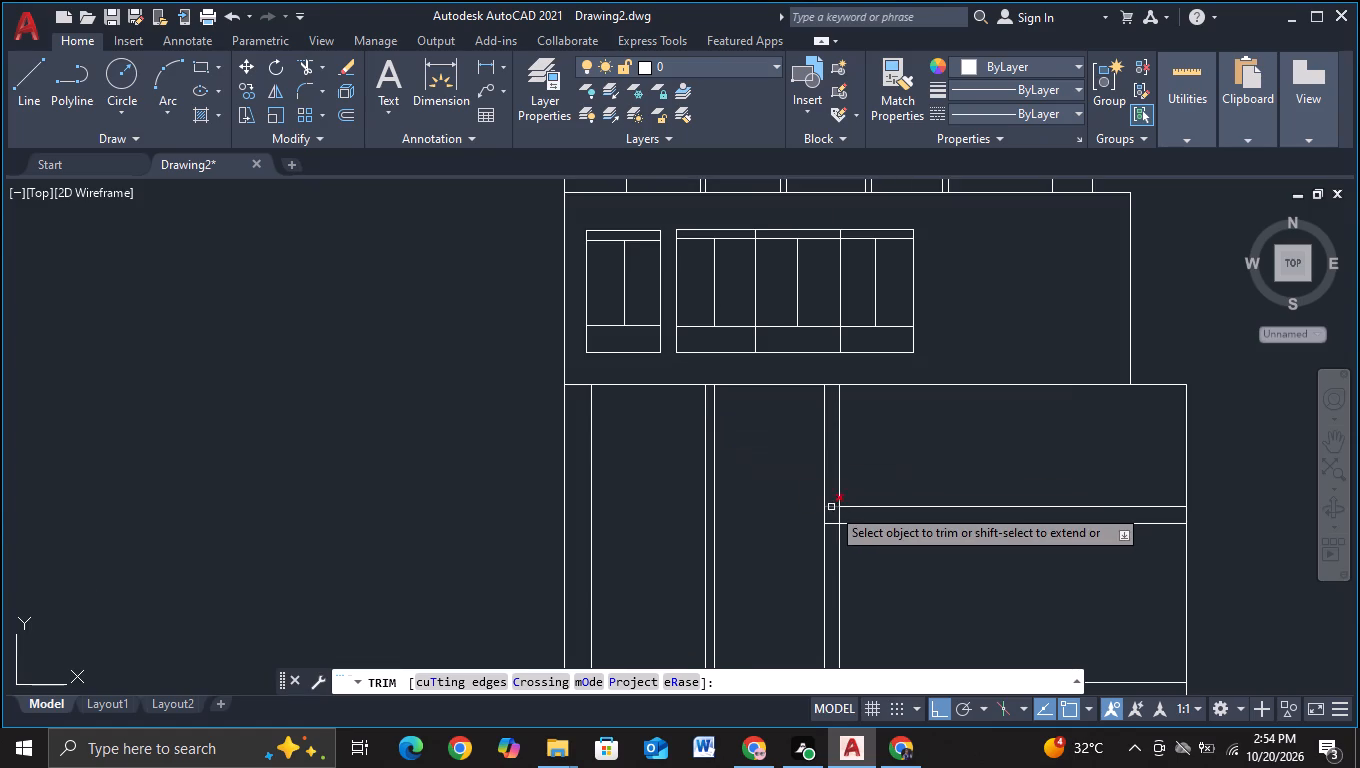
{"action": "left_click", "coordinate": [831, 507]}
{"action": "left_click", "coordinate": [831, 523]}
{"action": "scroll", "coordinate": [867, 540], "scroll_direction": "down", "scroll_amount": 3}
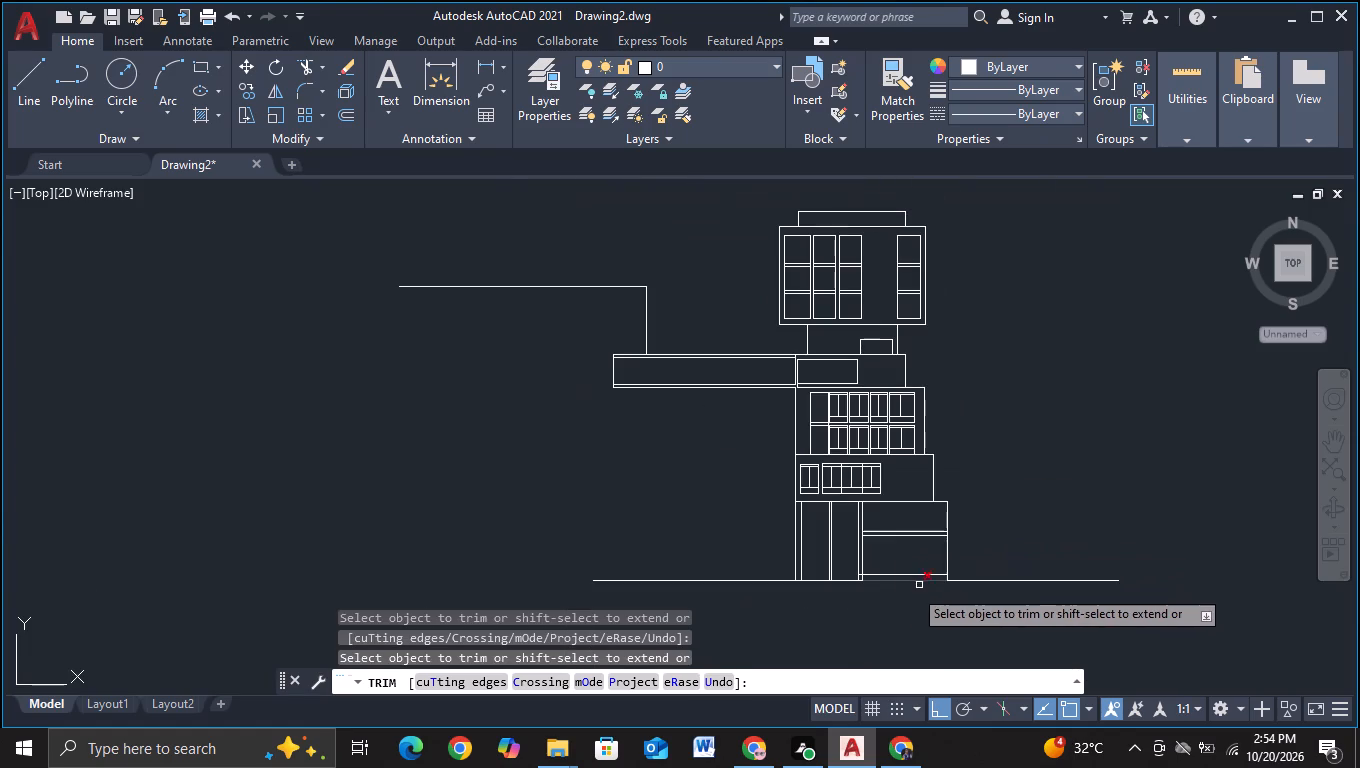
{"action": "scroll", "coordinate": [886, 604], "scroll_direction": "up", "scroll_amount": 2}
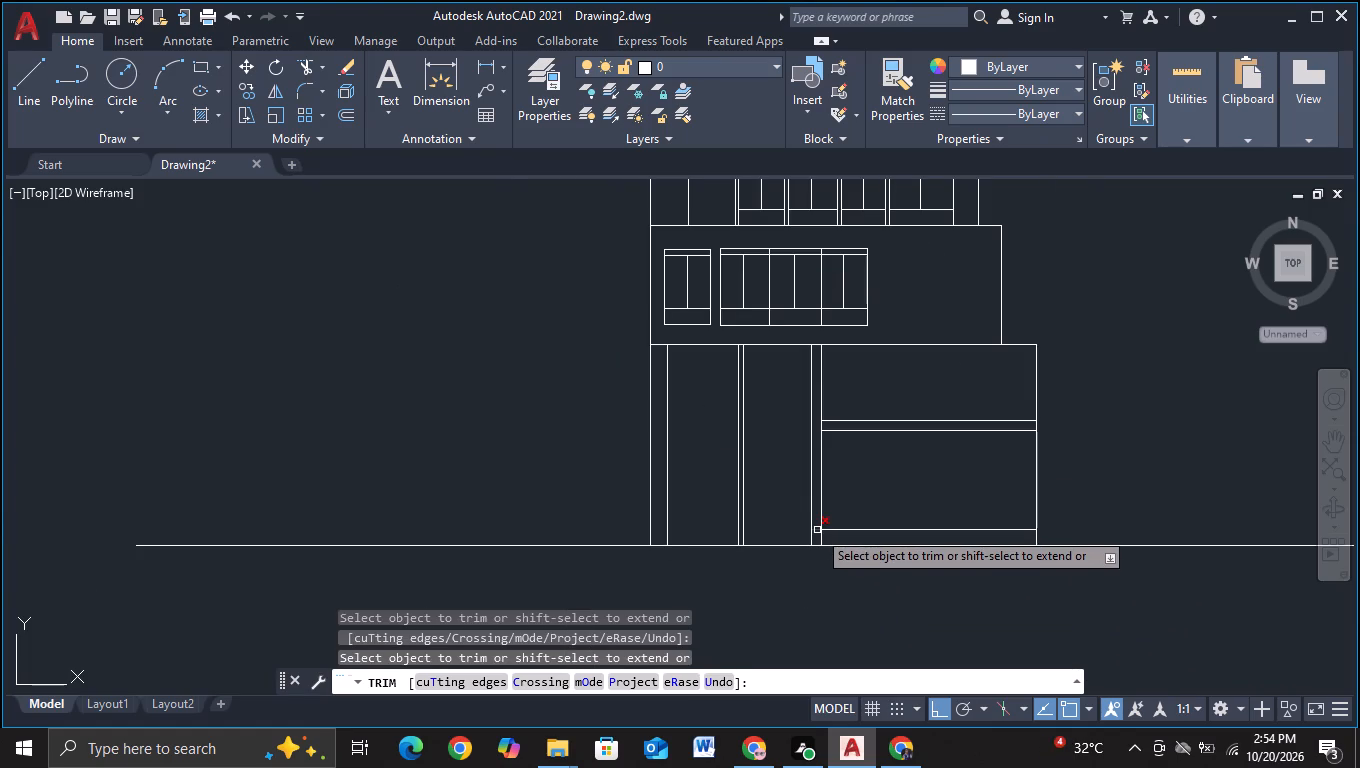
{"action": "left_click", "coordinate": [817, 530]}
{"action": "scroll", "coordinate": [829, 564], "scroll_direction": "down", "scroll_amount": 2}
{"action": "key", "text": "Escape"}
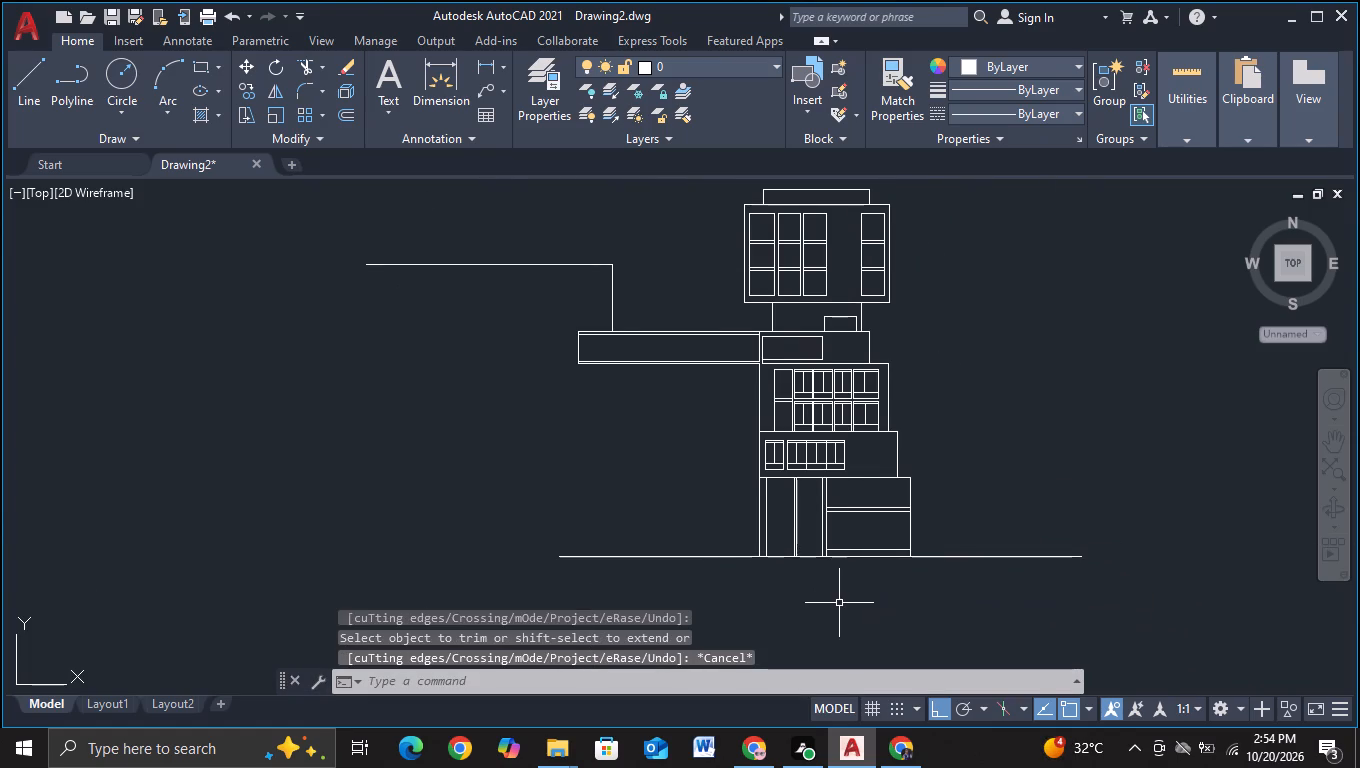
Move the ground storey's left wall line about 1.2 units horizontally to the left.
{"action": "middle_click_drag", "start_coordinate": [839, 603], "coordinate": [778, 624]}
{"action": "middle_click_drag", "start_coordinate": [810, 609], "coordinate": [810, 568]}
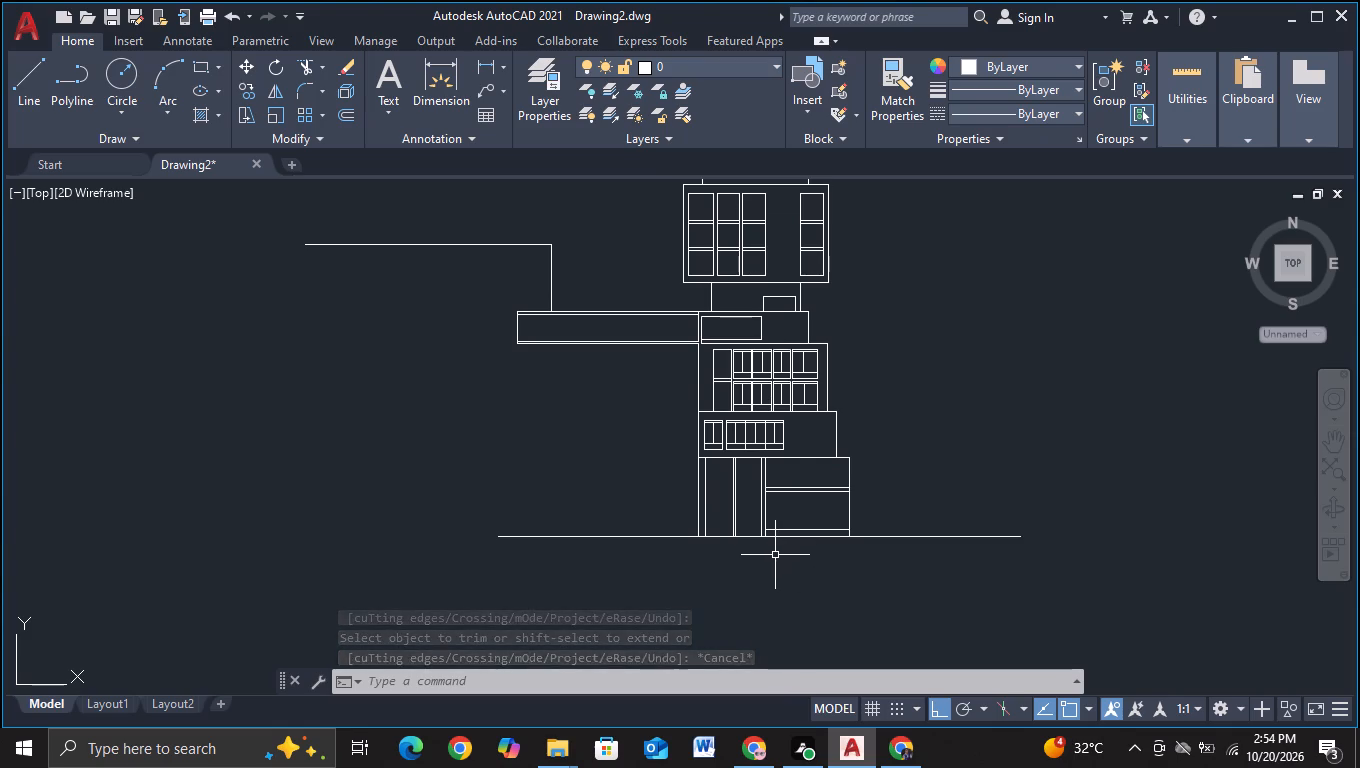
{"action": "scroll", "coordinate": [764, 552], "scroll_direction": "up", "scroll_amount": 1}
{"action": "middle_click_drag", "start_coordinate": [753, 569], "coordinate": [777, 626]}
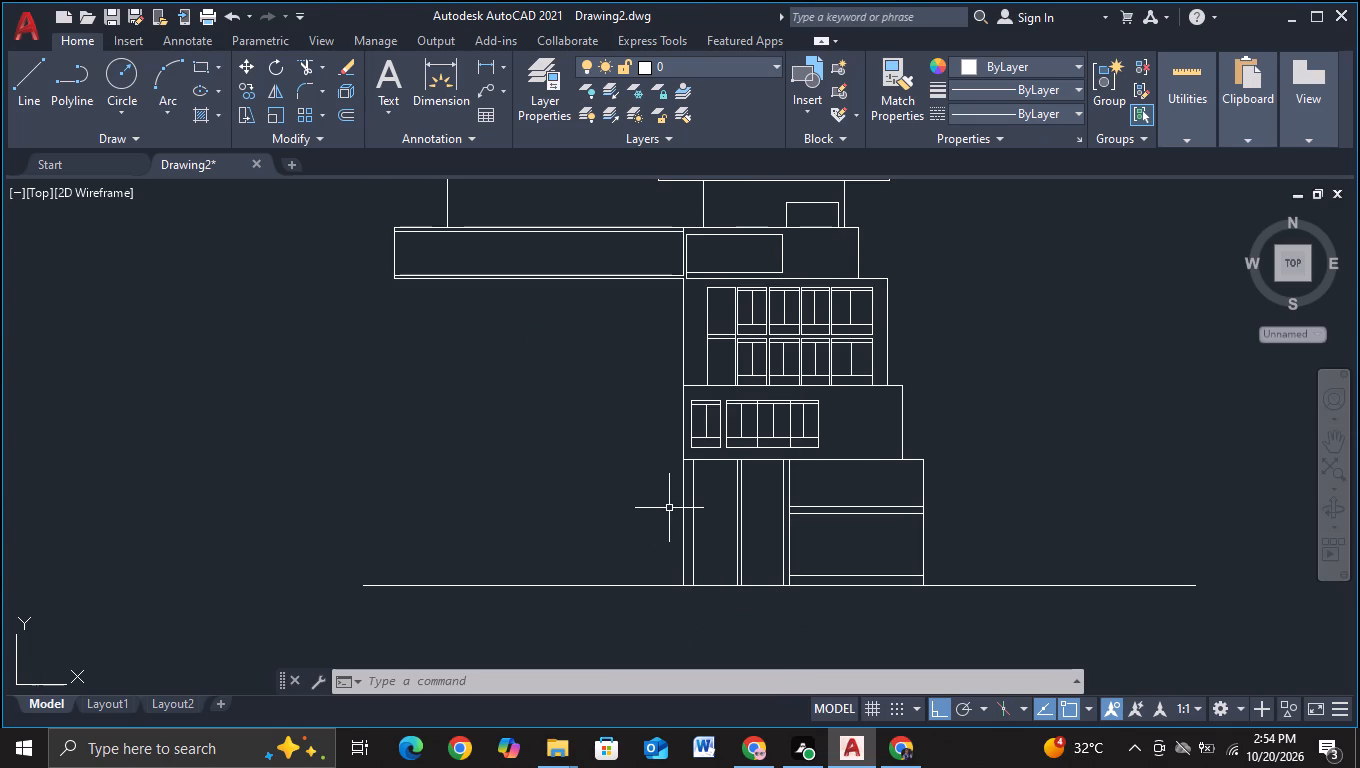
{"action": "left_click", "coordinate": [682, 508]}
{"action": "key", "text": "m"}
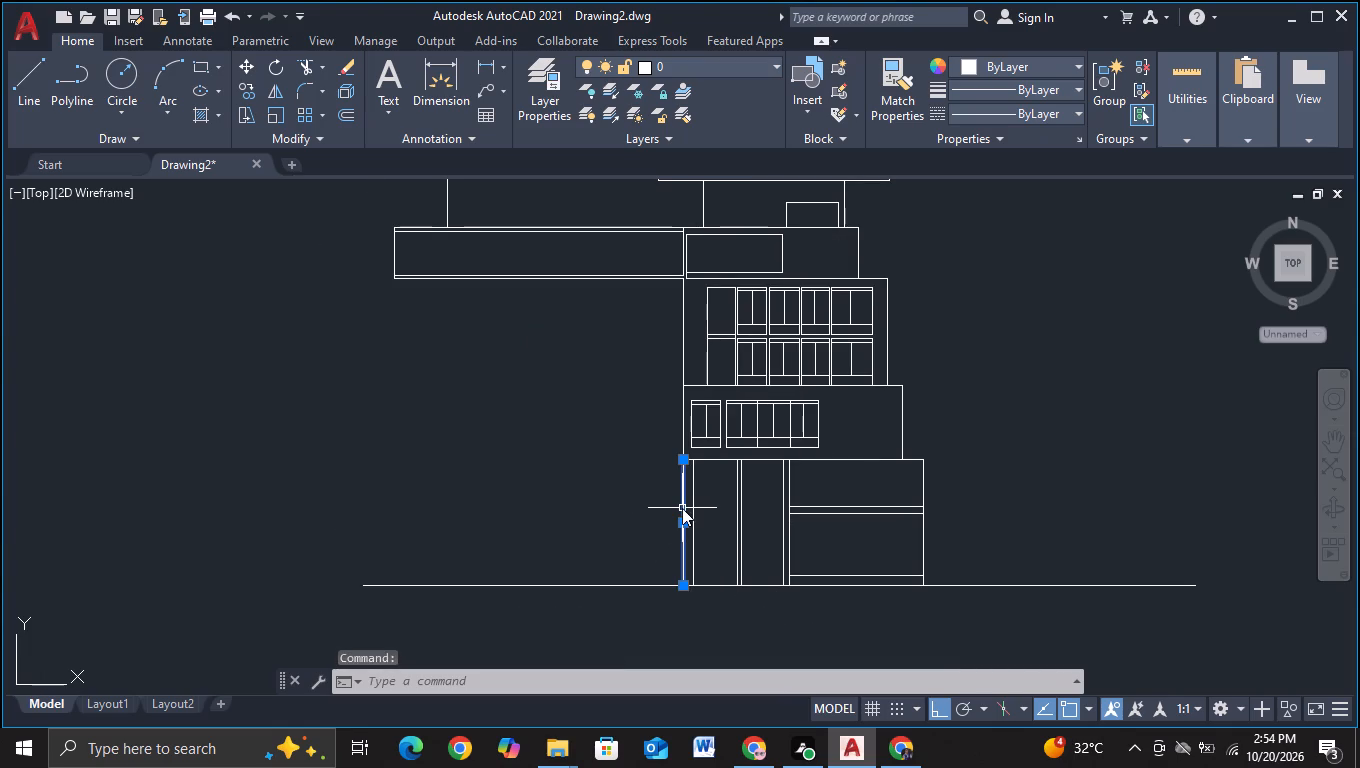
{"action": "left_click", "coordinate": [720, 553]}
{"action": "scroll", "coordinate": [715, 553], "scroll_direction": "up", "scroll_amount": 2}
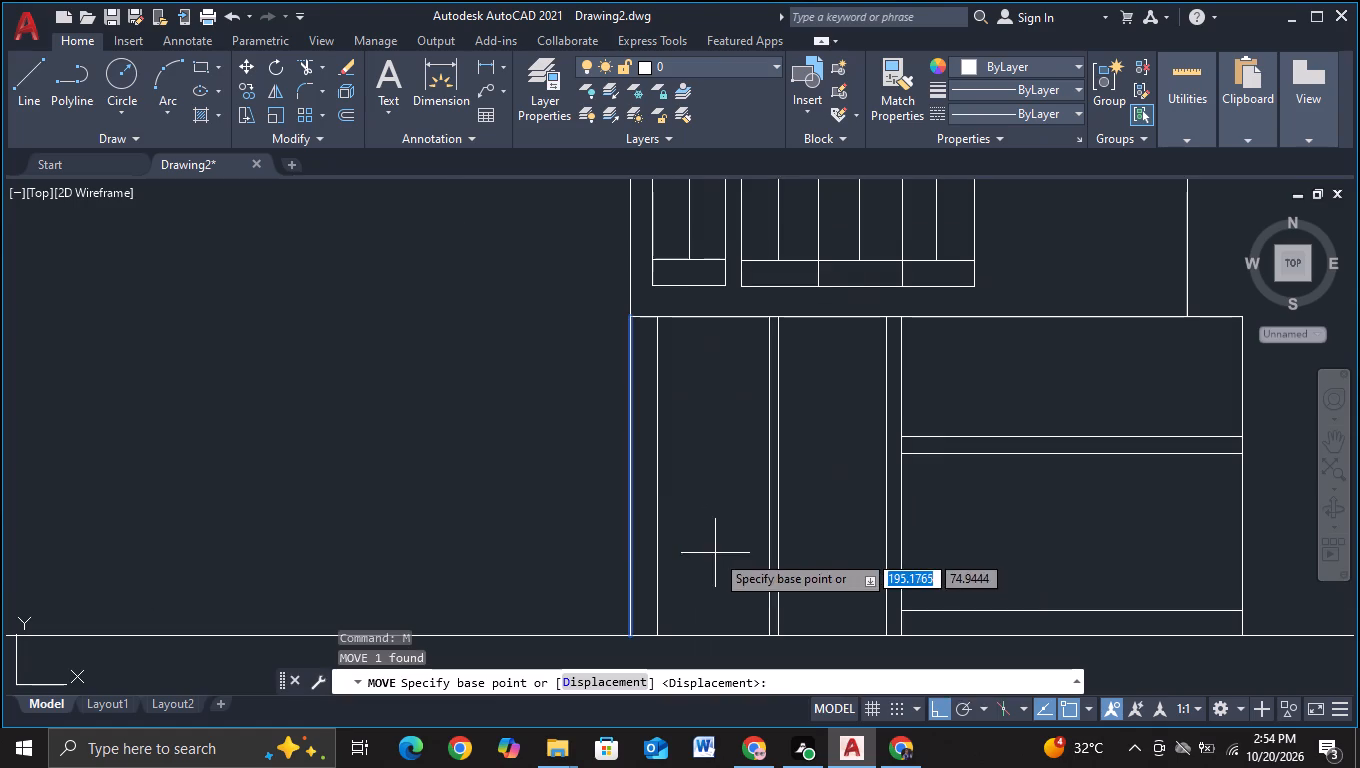
{"action": "left_click", "coordinate": [631, 514]}
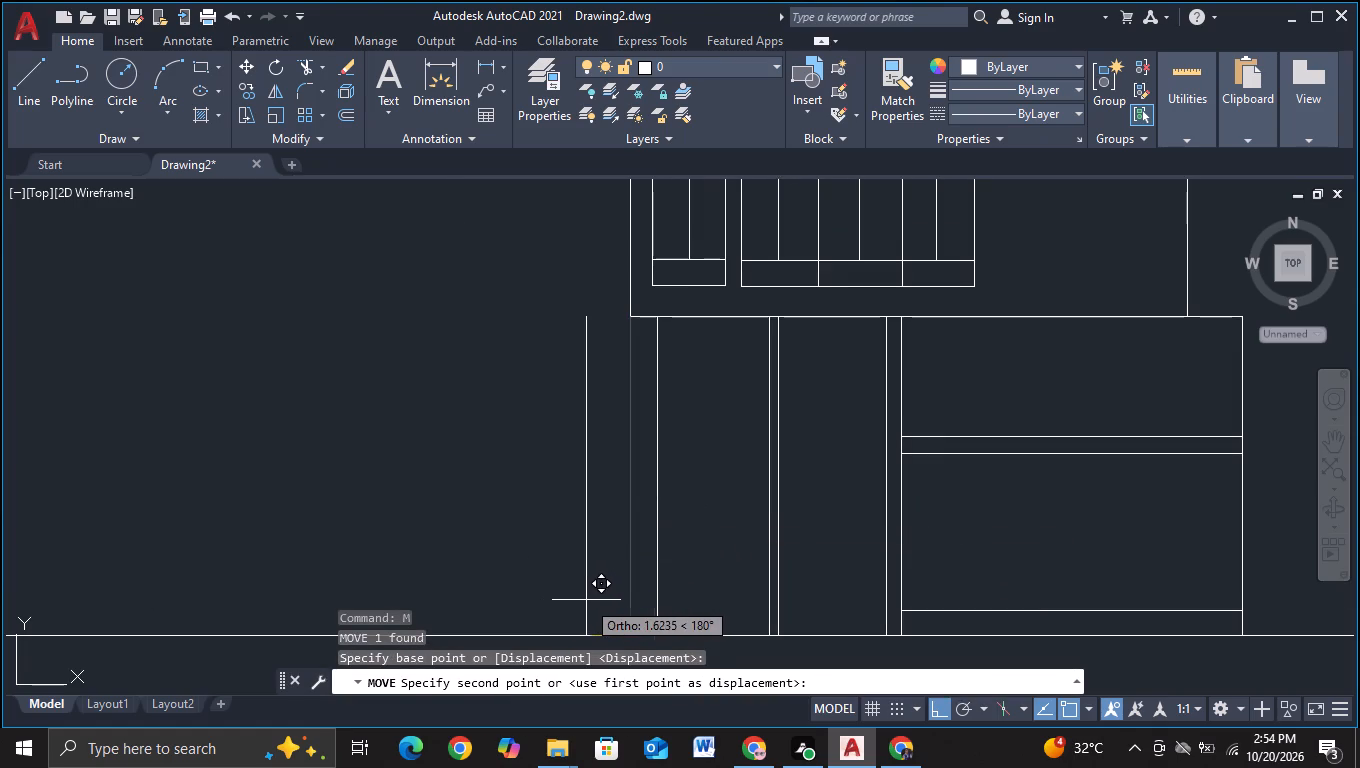
{"action": "scroll", "coordinate": [586, 600], "scroll_direction": "up", "scroll_amount": 1}
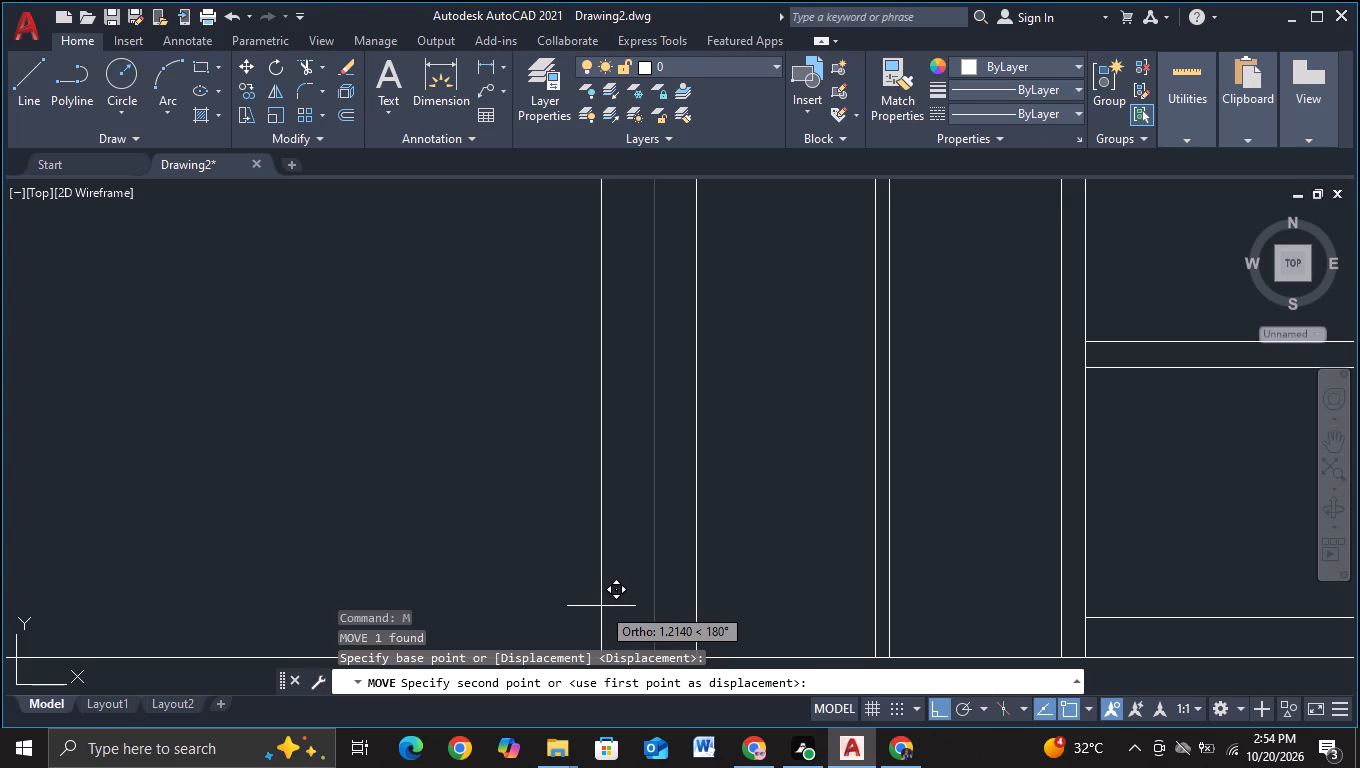
{"action": "left_click", "coordinate": [599, 606]}
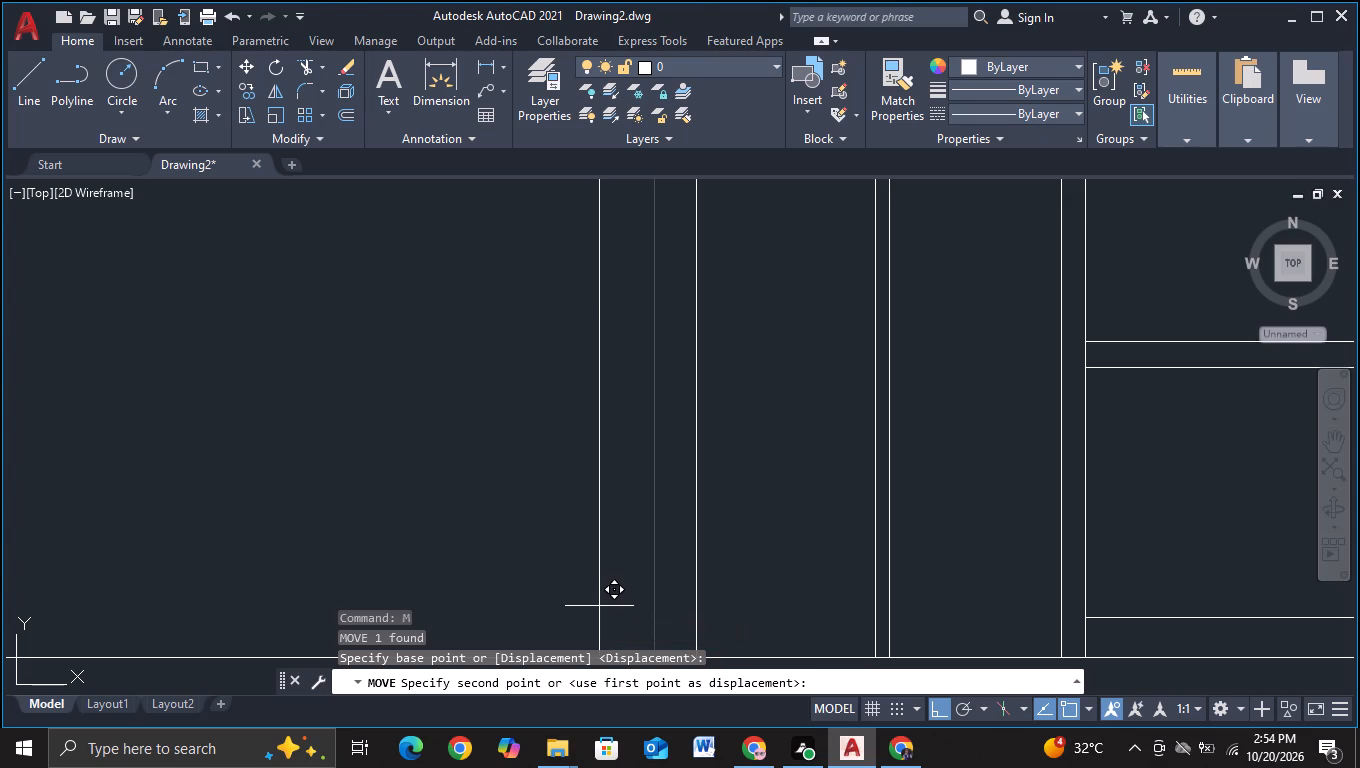
{"action": "scroll", "coordinate": [599, 606], "scroll_direction": "down", "scroll_amount": 2}
{"action": "middle_click_drag", "start_coordinate": [600, 565], "coordinate": [613, 613]}
{"action": "key", "text": "Escape"}
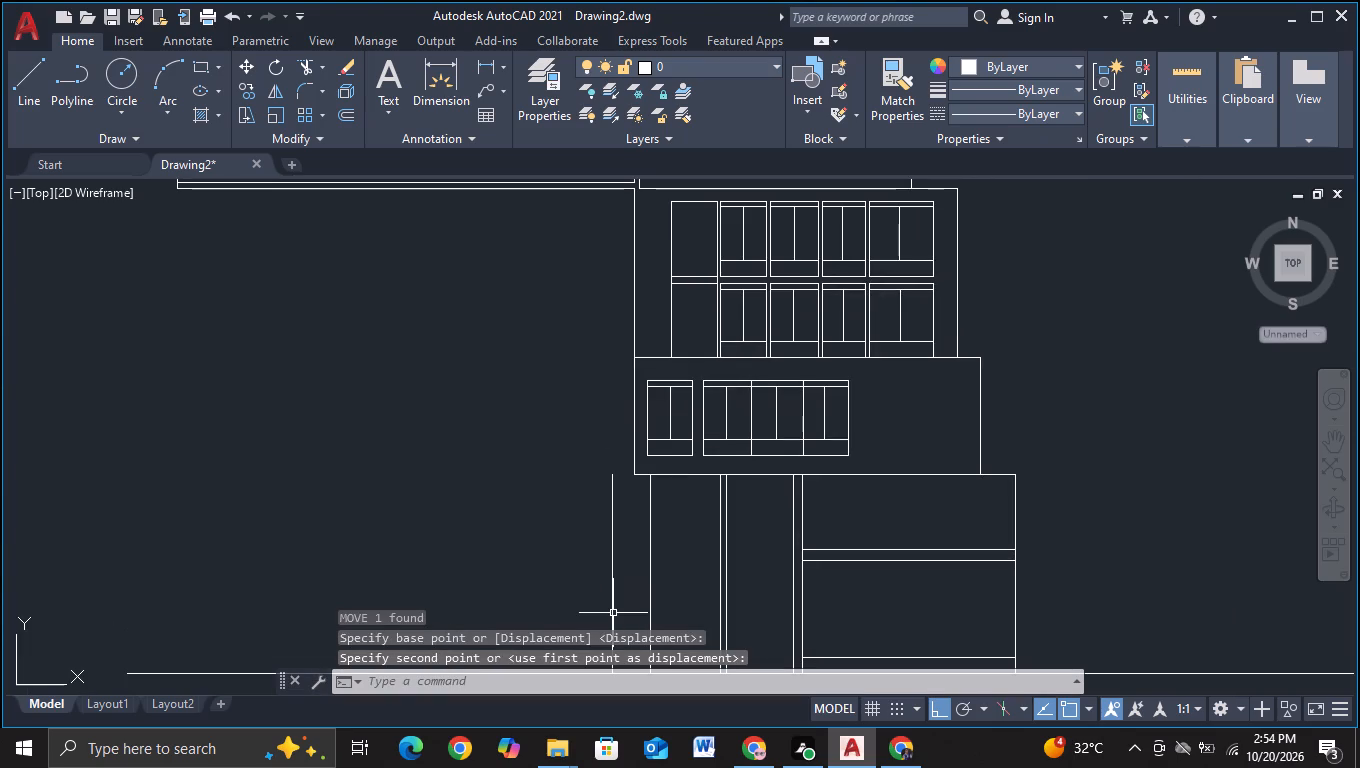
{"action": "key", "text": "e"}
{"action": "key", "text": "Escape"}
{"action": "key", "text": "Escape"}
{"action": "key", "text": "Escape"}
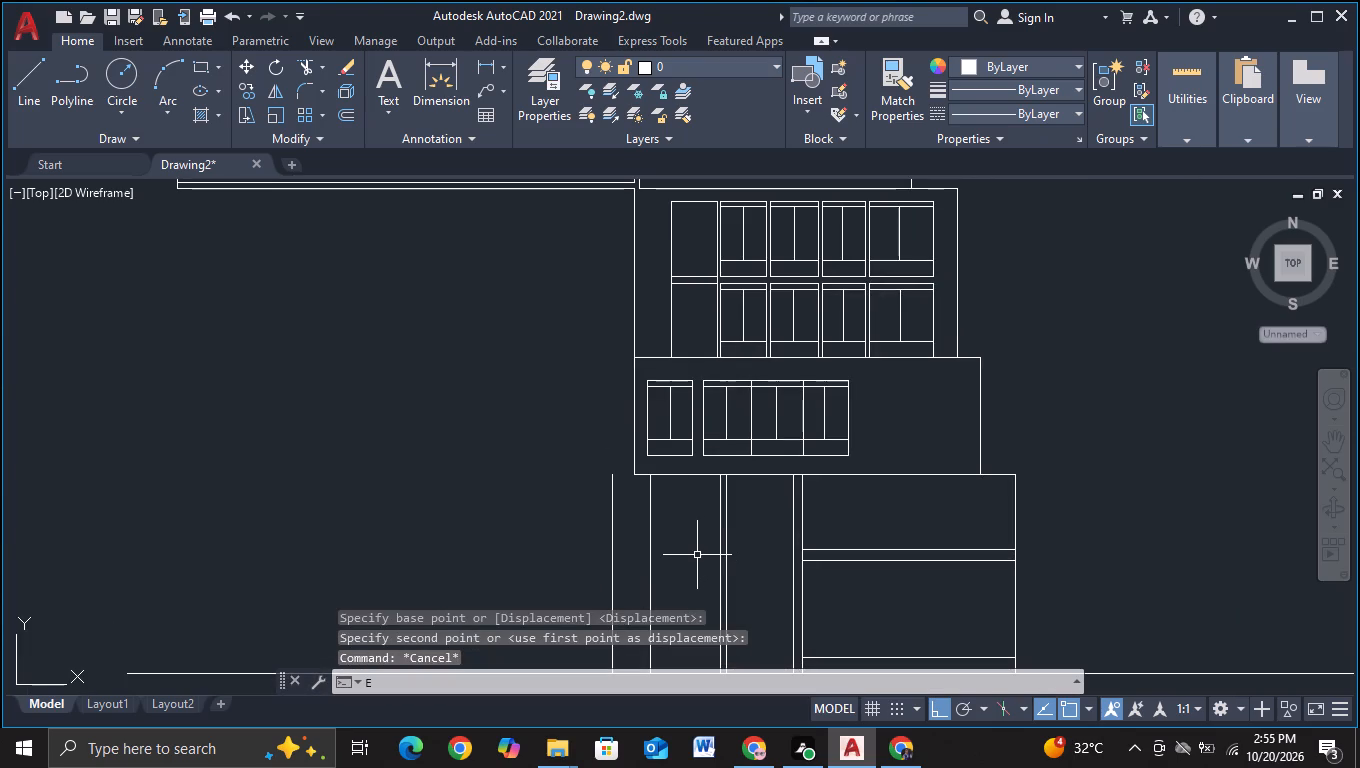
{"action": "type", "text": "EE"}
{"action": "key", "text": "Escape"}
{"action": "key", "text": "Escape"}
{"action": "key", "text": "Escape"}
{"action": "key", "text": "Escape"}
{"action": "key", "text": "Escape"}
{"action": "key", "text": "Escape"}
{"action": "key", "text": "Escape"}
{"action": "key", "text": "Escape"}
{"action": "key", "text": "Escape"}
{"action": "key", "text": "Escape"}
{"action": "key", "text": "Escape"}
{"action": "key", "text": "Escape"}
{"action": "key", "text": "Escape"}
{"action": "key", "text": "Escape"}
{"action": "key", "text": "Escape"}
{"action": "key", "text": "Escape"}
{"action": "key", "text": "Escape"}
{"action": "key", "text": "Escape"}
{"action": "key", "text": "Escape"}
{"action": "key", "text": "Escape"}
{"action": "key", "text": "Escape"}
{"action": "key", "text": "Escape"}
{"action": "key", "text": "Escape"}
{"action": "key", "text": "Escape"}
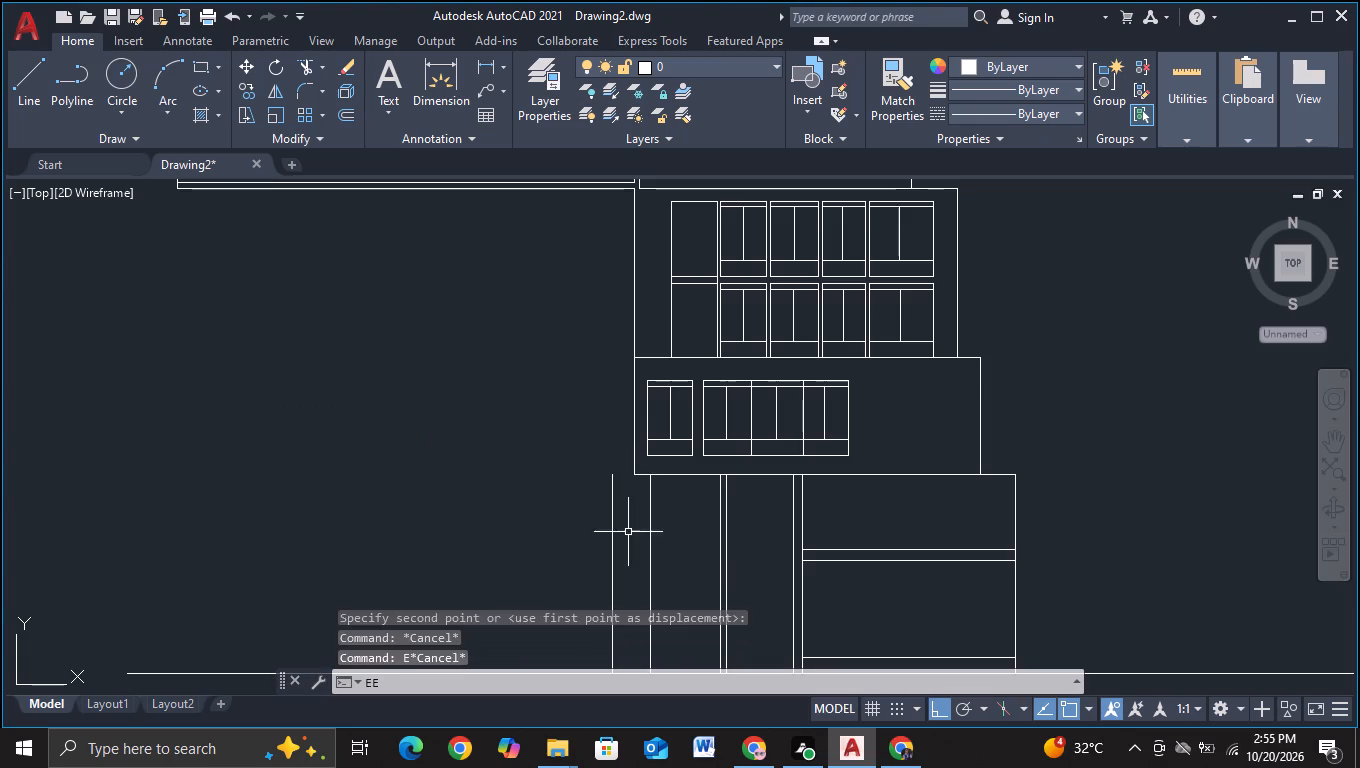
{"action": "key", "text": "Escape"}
Extend the top edge of the ground storey to its relocated left wall line.
{"action": "key", "text": "e"}
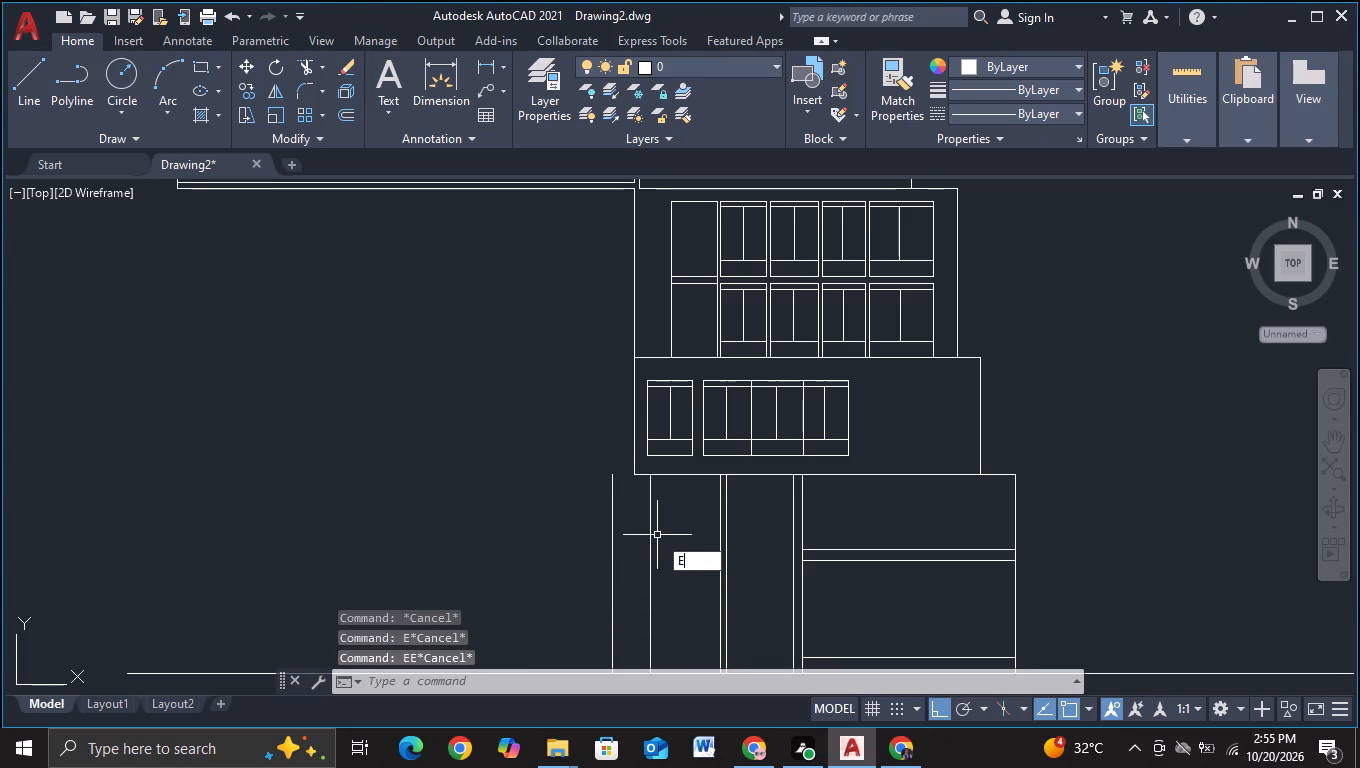
{"action": "left_click", "coordinate": [709, 596]}
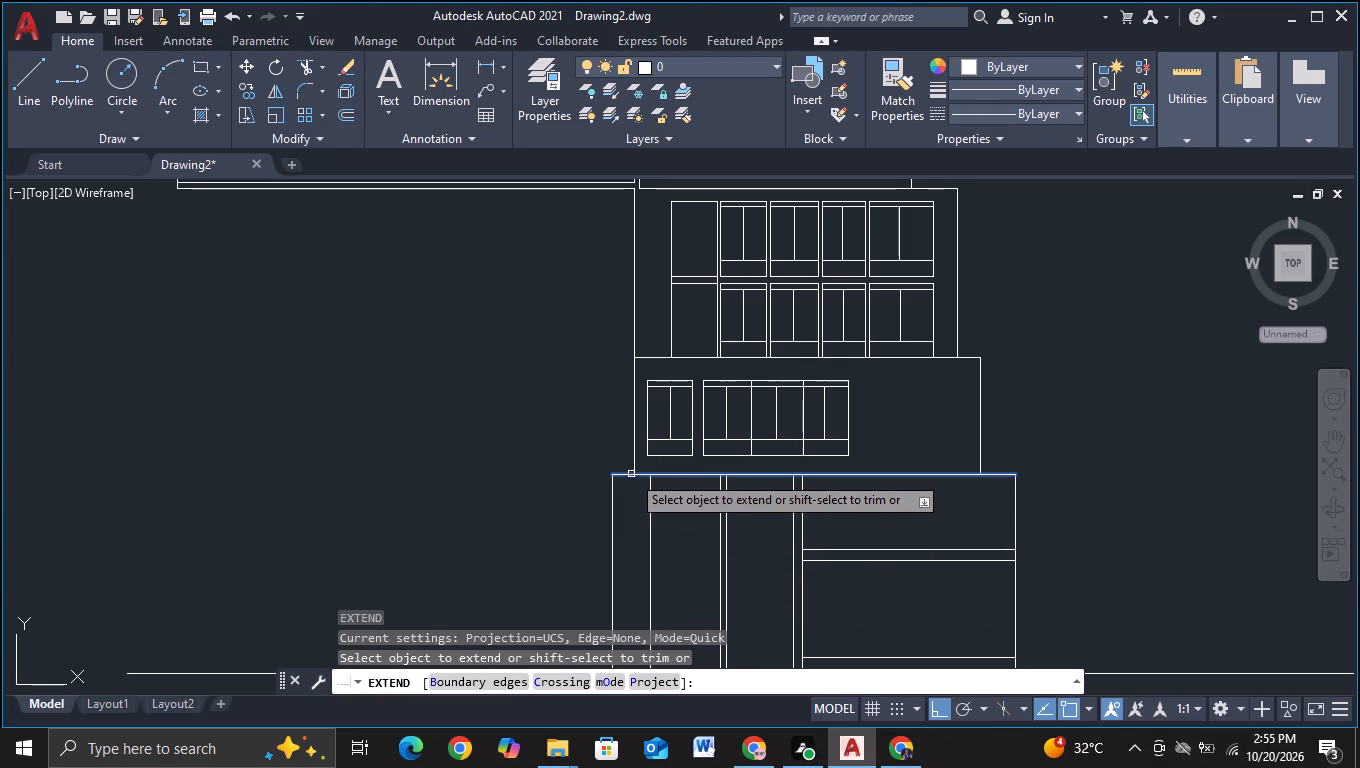
{"action": "left_click", "coordinate": [632, 473]}
{"action": "key", "text": "Escape"}
{"action": "scroll", "coordinate": [619, 557], "scroll_direction": "down", "scroll_amount": 2}
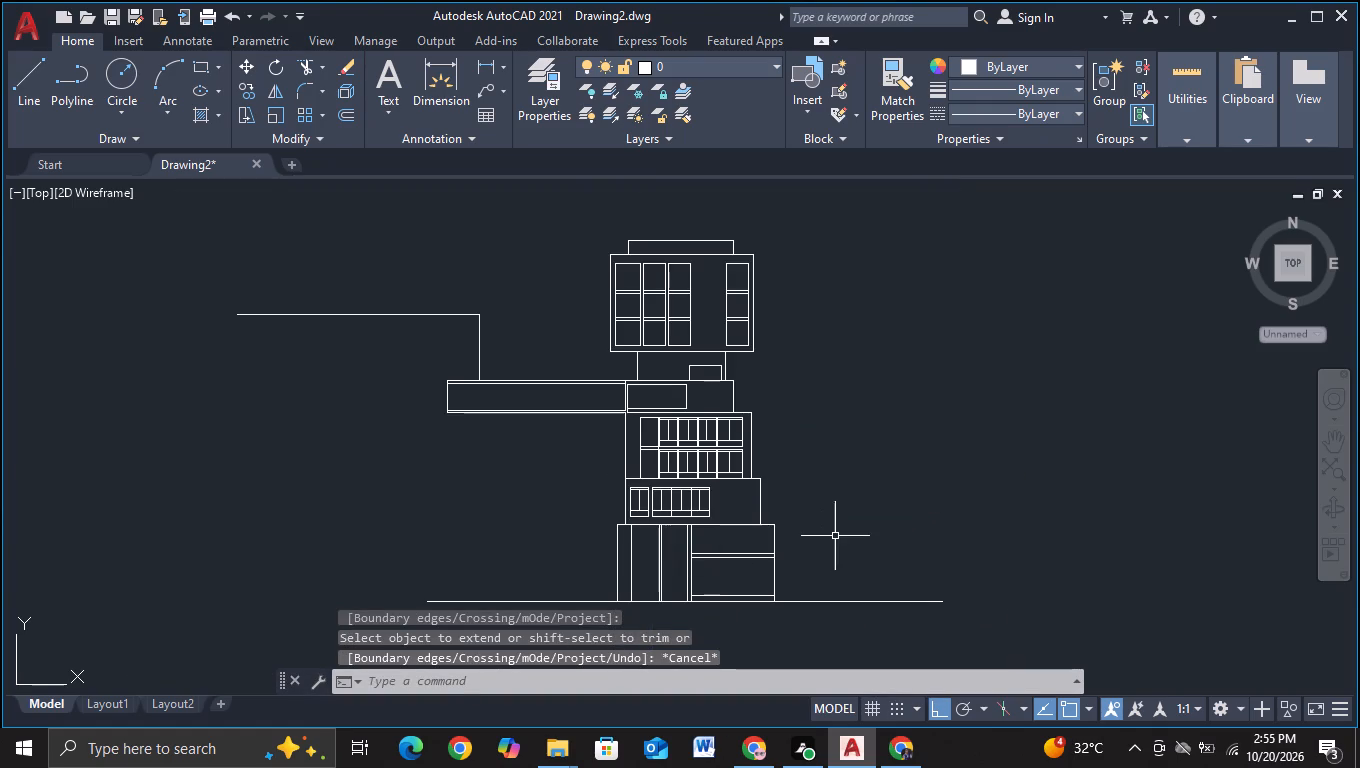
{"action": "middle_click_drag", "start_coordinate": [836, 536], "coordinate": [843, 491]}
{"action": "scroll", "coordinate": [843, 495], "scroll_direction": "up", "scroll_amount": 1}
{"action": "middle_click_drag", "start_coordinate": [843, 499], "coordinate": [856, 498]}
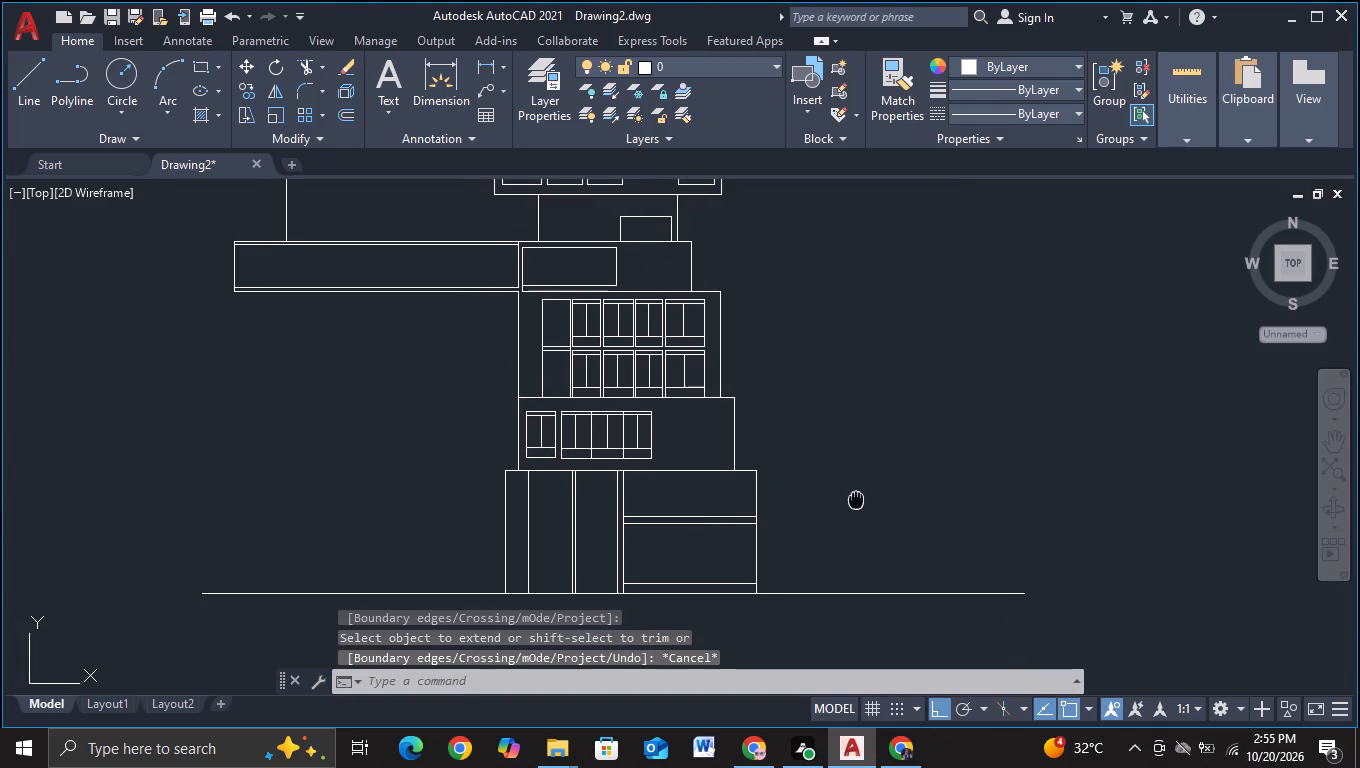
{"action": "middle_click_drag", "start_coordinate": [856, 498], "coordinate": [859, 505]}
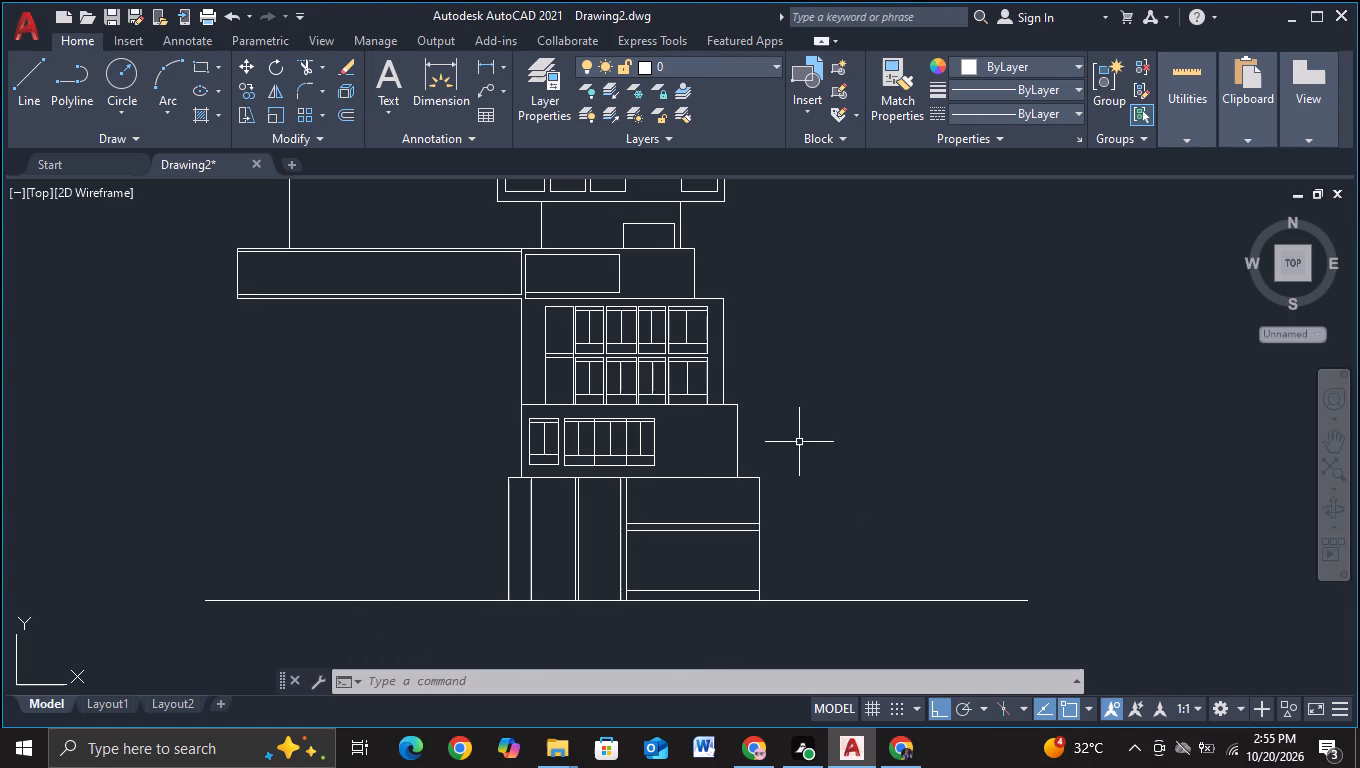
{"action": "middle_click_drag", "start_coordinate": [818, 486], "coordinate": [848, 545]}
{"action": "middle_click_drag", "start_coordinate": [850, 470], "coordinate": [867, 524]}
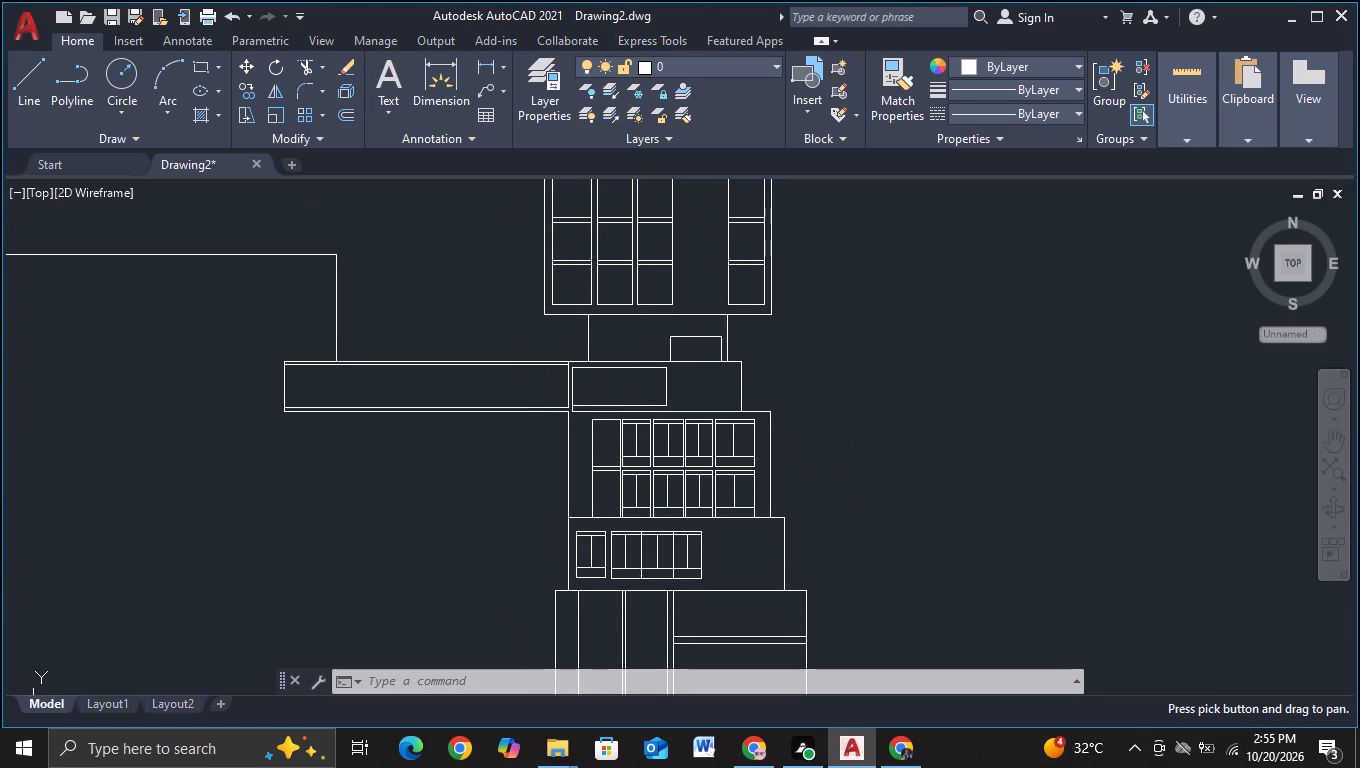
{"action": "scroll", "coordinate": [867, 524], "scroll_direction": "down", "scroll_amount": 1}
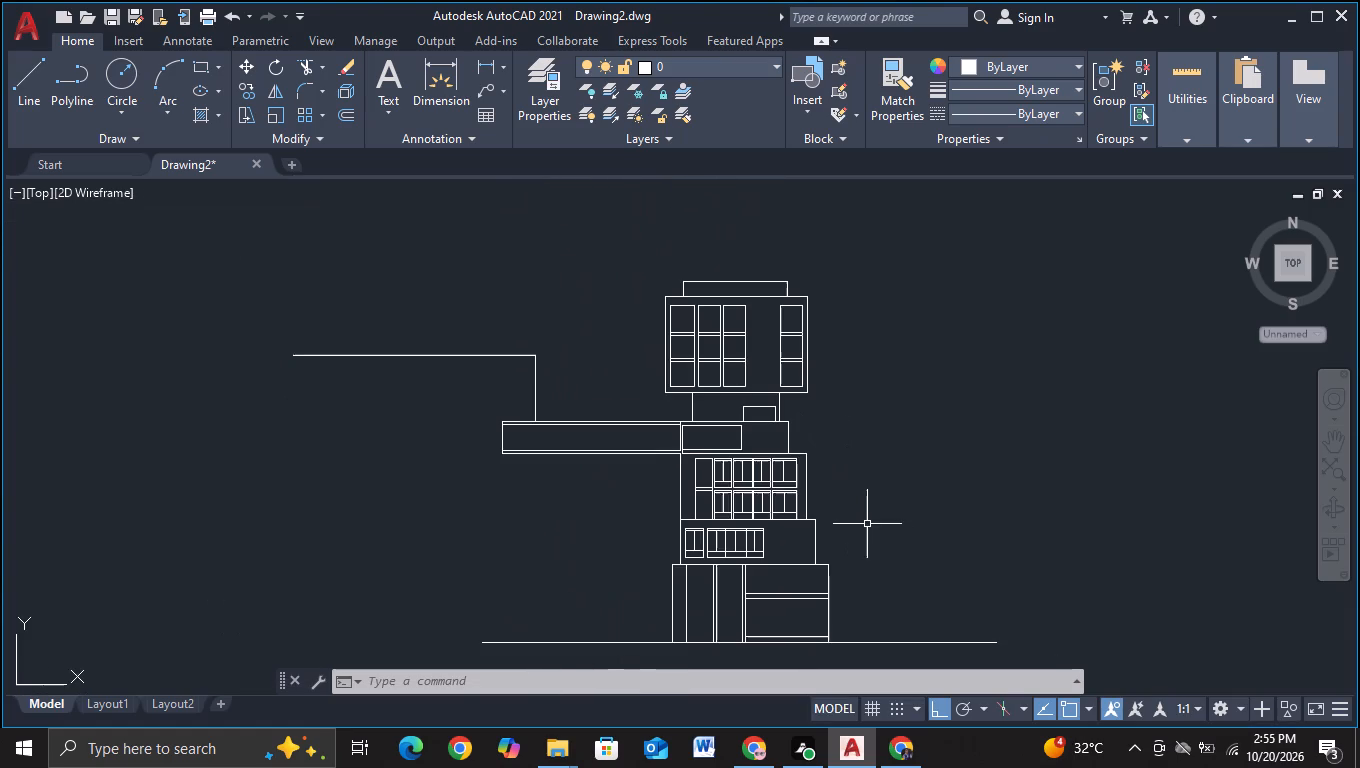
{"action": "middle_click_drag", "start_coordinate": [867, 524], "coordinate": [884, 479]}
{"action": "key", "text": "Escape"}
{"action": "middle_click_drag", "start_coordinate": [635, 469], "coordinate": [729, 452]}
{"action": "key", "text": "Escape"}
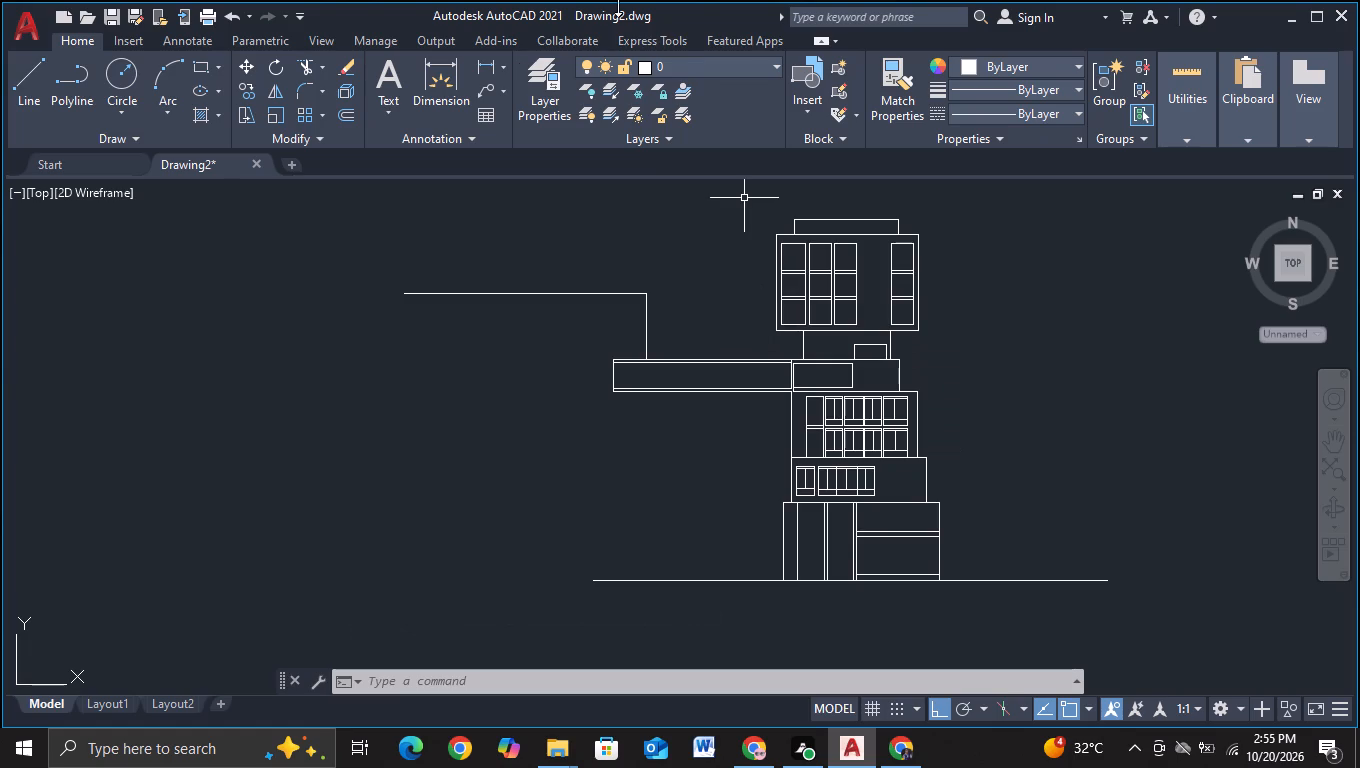
Draw a line about 2 units up from the left wing's top-right corner and another about 38 units leftward from its upper end.
{"action": "left_click", "coordinate": [29, 96]}
{"action": "scroll", "coordinate": [411, 348], "scroll_direction": "up", "scroll_amount": 2}
{"action": "middle_click_drag", "start_coordinate": [475, 381], "coordinate": [407, 464]}
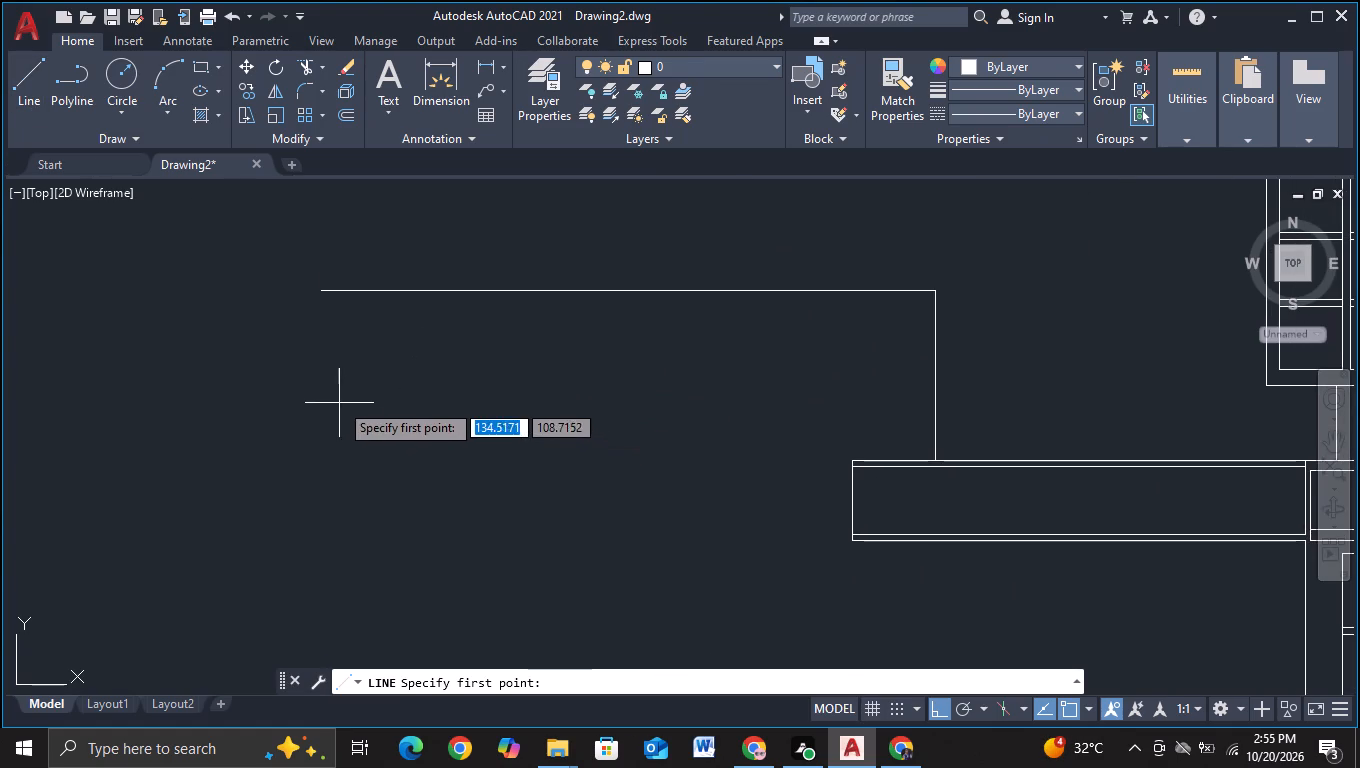
{"action": "scroll", "coordinate": [391, 410], "scroll_direction": "down", "scroll_amount": 1}
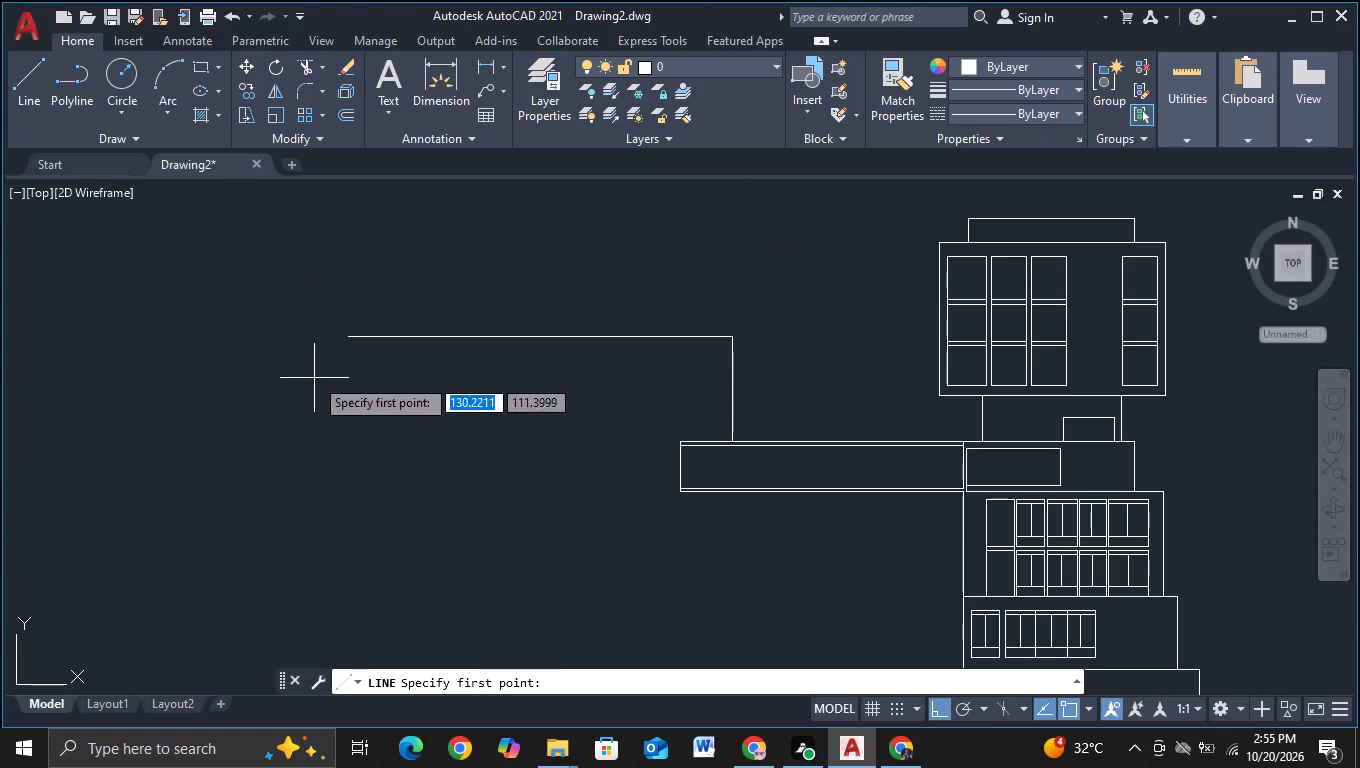
{"action": "left_click", "coordinate": [732, 342]}
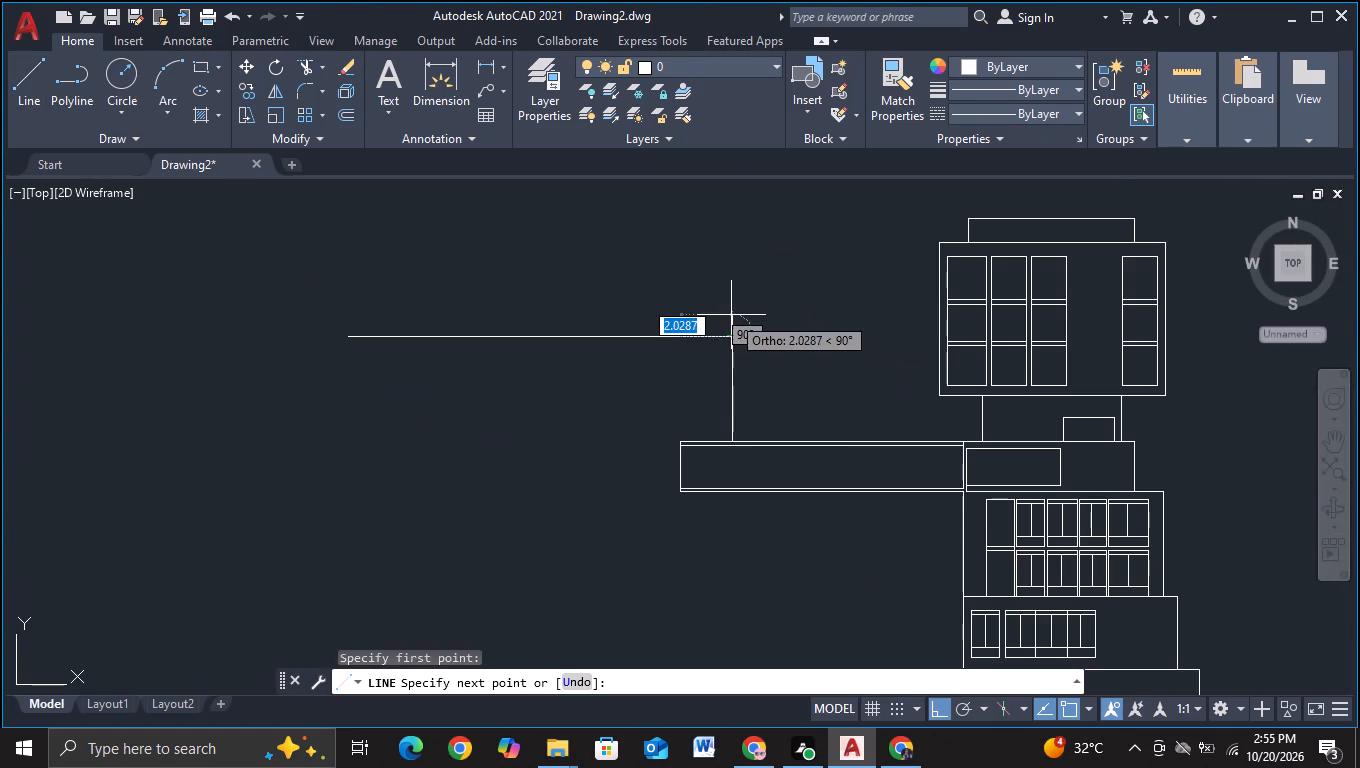
{"action": "left_click", "coordinate": [731, 315]}
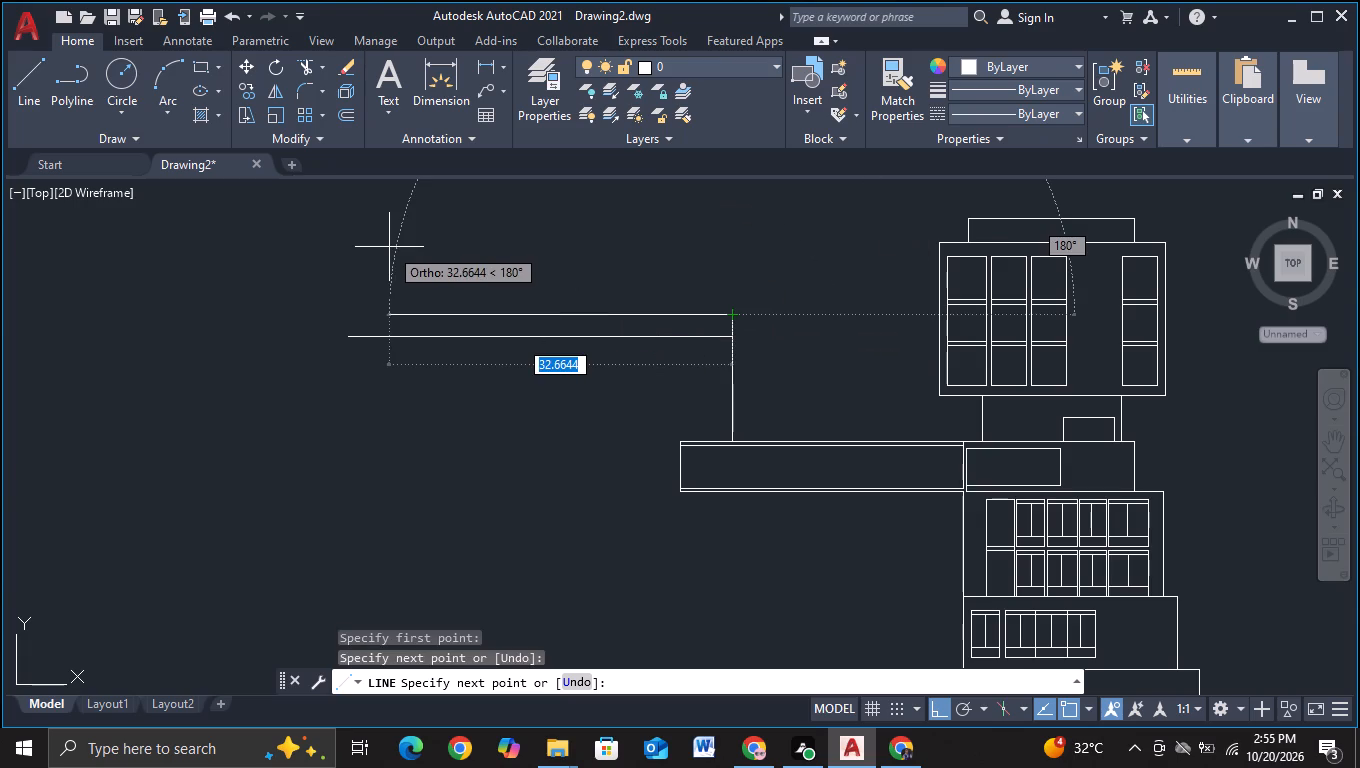
{"action": "key", "text": "Escape"}
{"action": "left_click", "coordinate": [20, 90]}
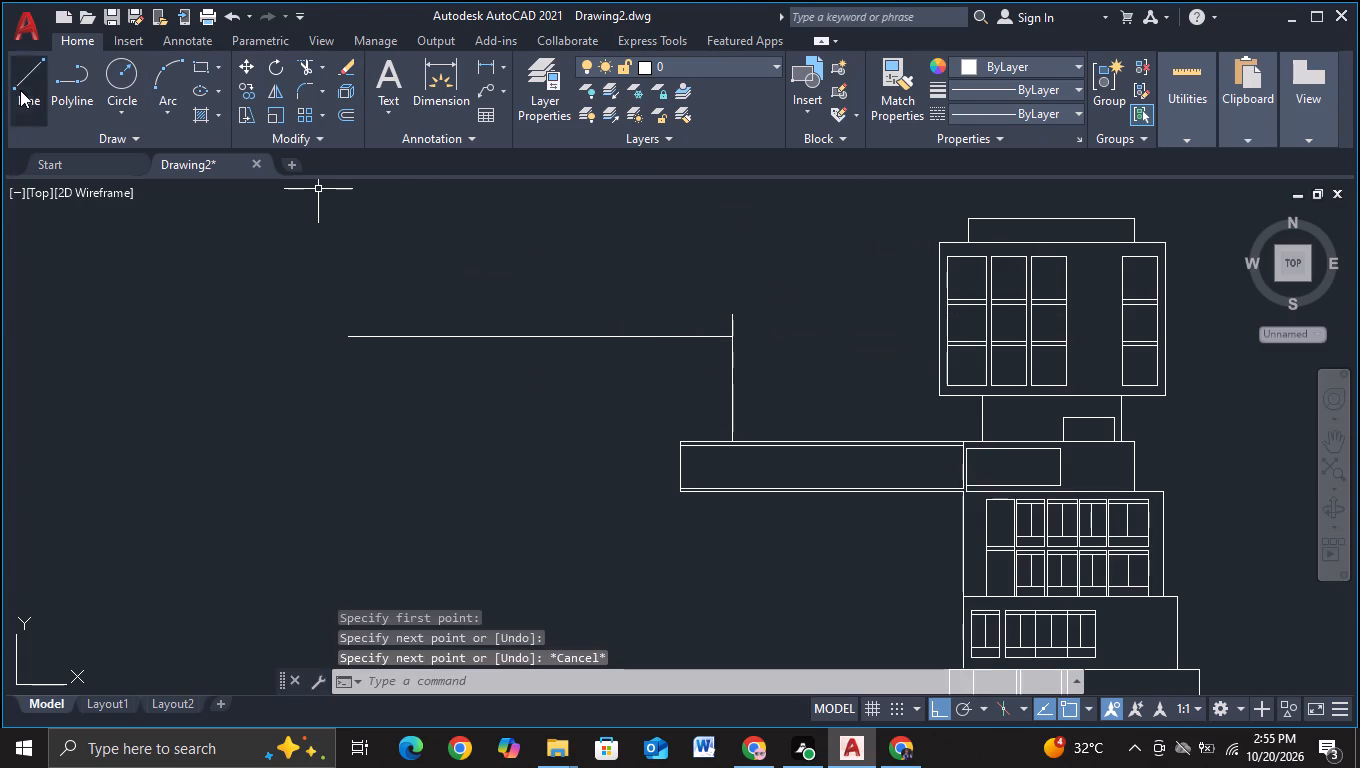
{"action": "left_click", "coordinate": [725, 314]}
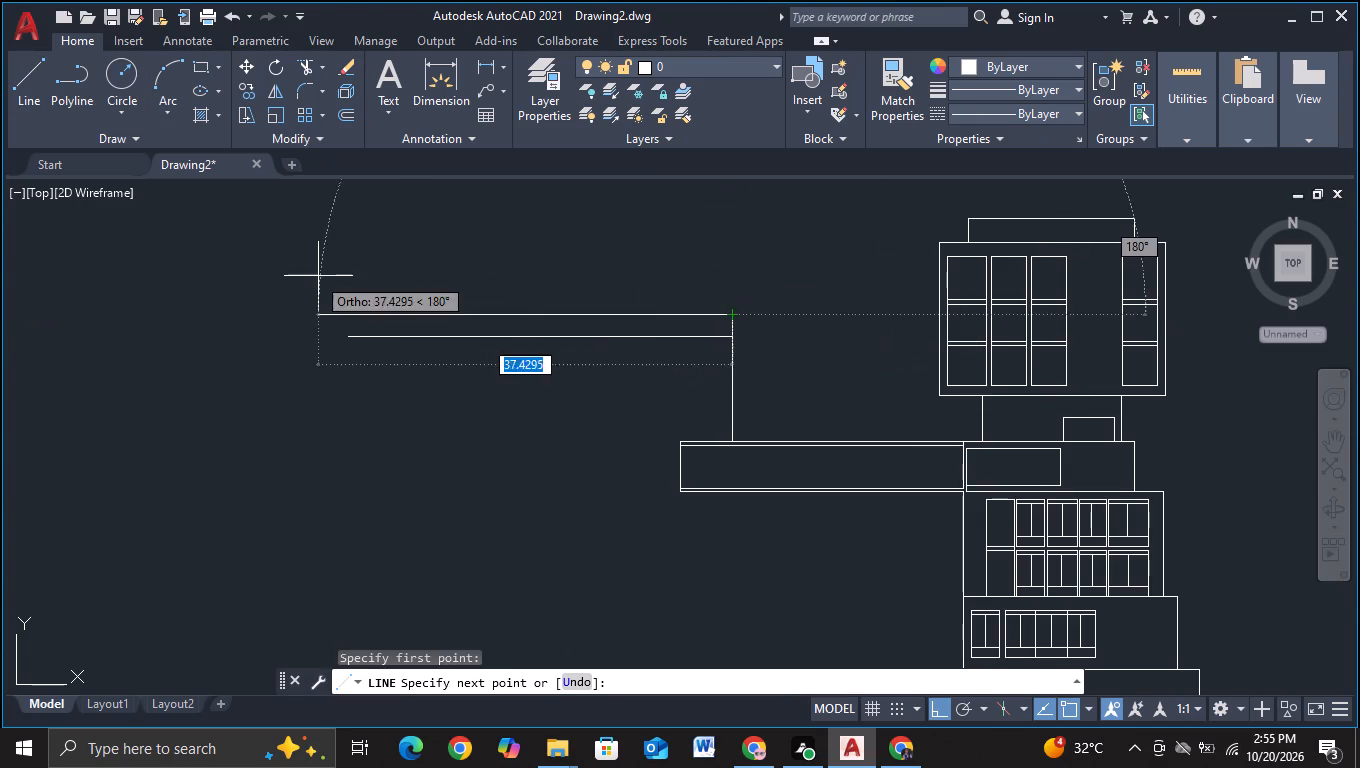
{"action": "left_click", "coordinate": [315, 275]}
{"action": "key", "text": "Escape"}
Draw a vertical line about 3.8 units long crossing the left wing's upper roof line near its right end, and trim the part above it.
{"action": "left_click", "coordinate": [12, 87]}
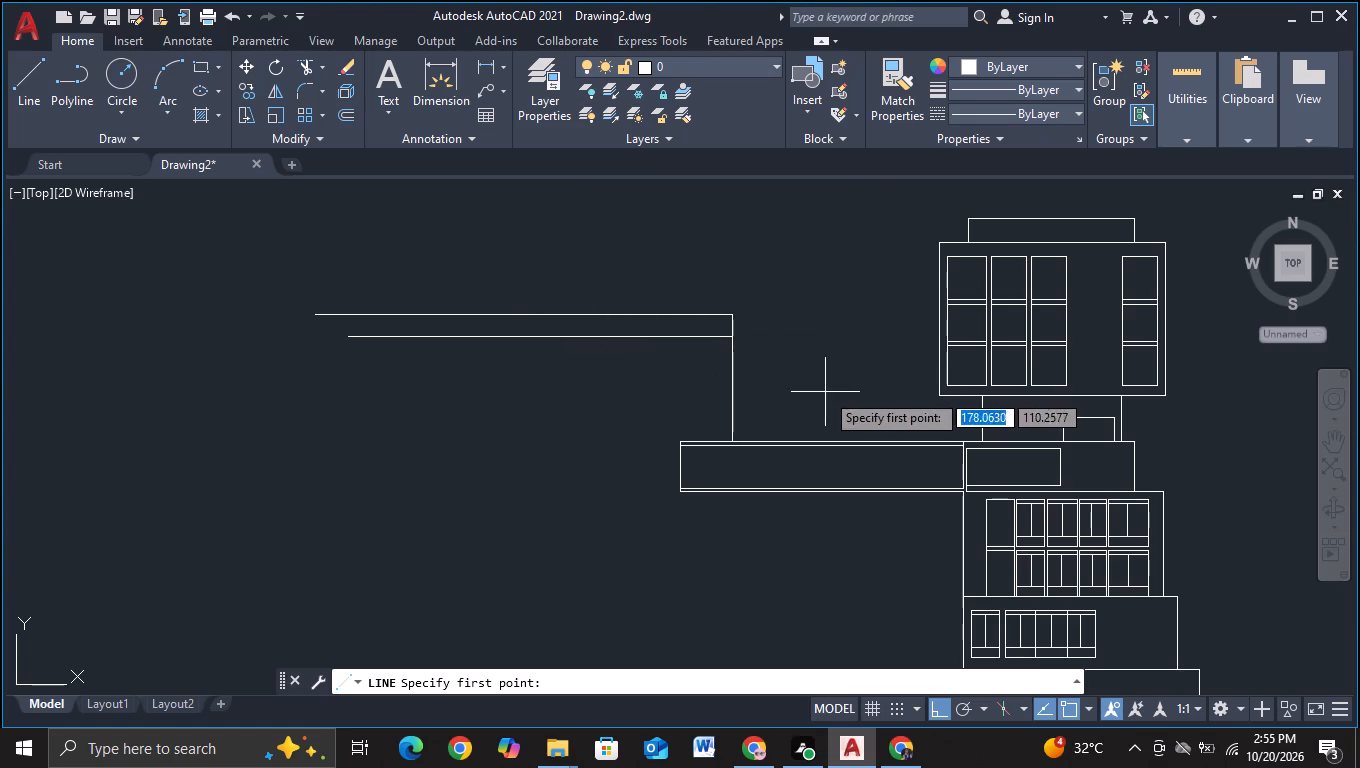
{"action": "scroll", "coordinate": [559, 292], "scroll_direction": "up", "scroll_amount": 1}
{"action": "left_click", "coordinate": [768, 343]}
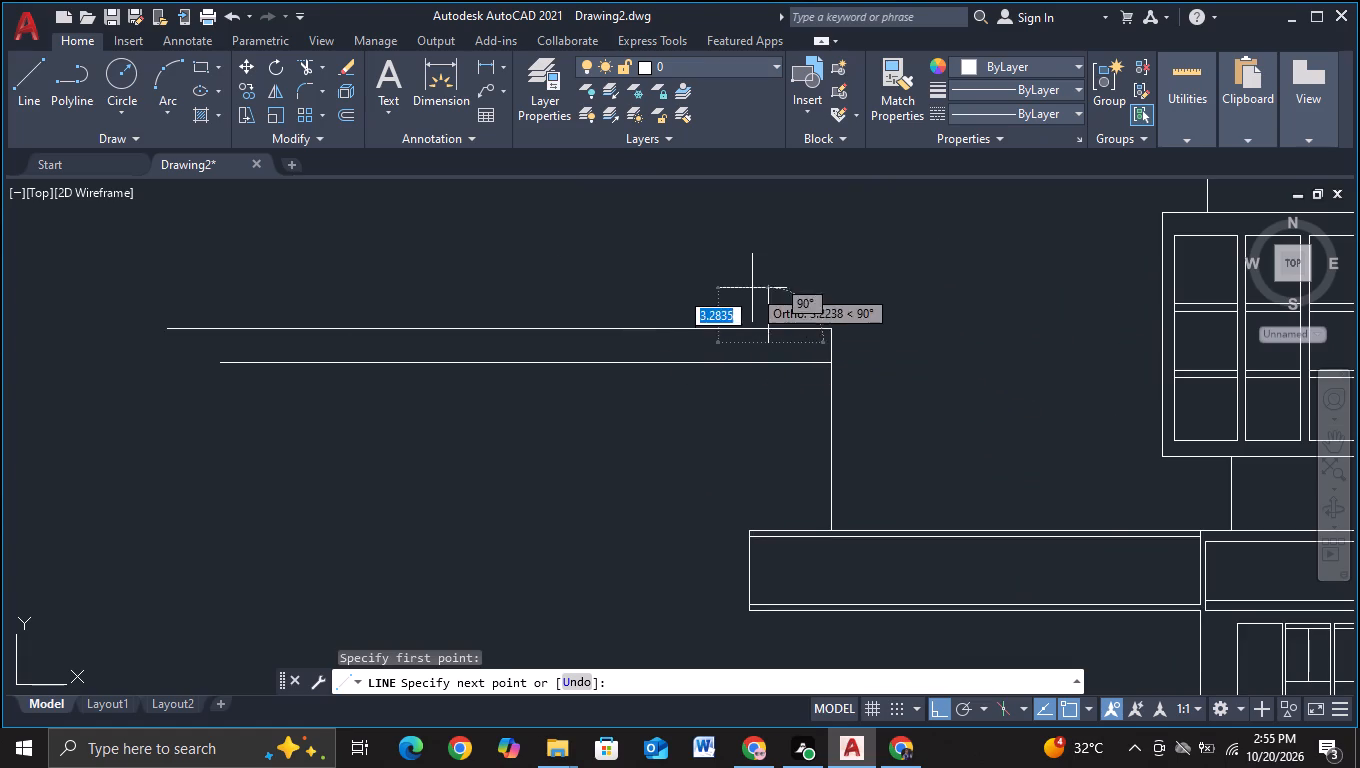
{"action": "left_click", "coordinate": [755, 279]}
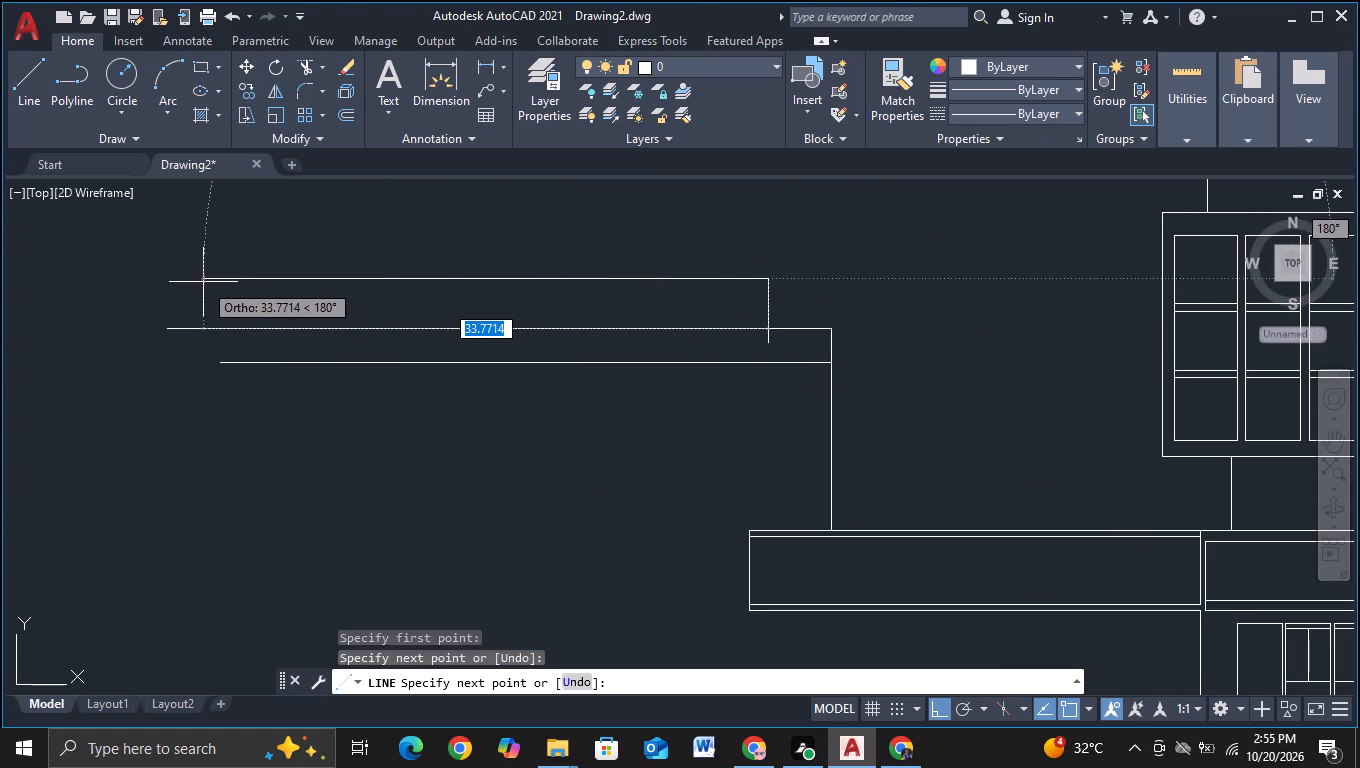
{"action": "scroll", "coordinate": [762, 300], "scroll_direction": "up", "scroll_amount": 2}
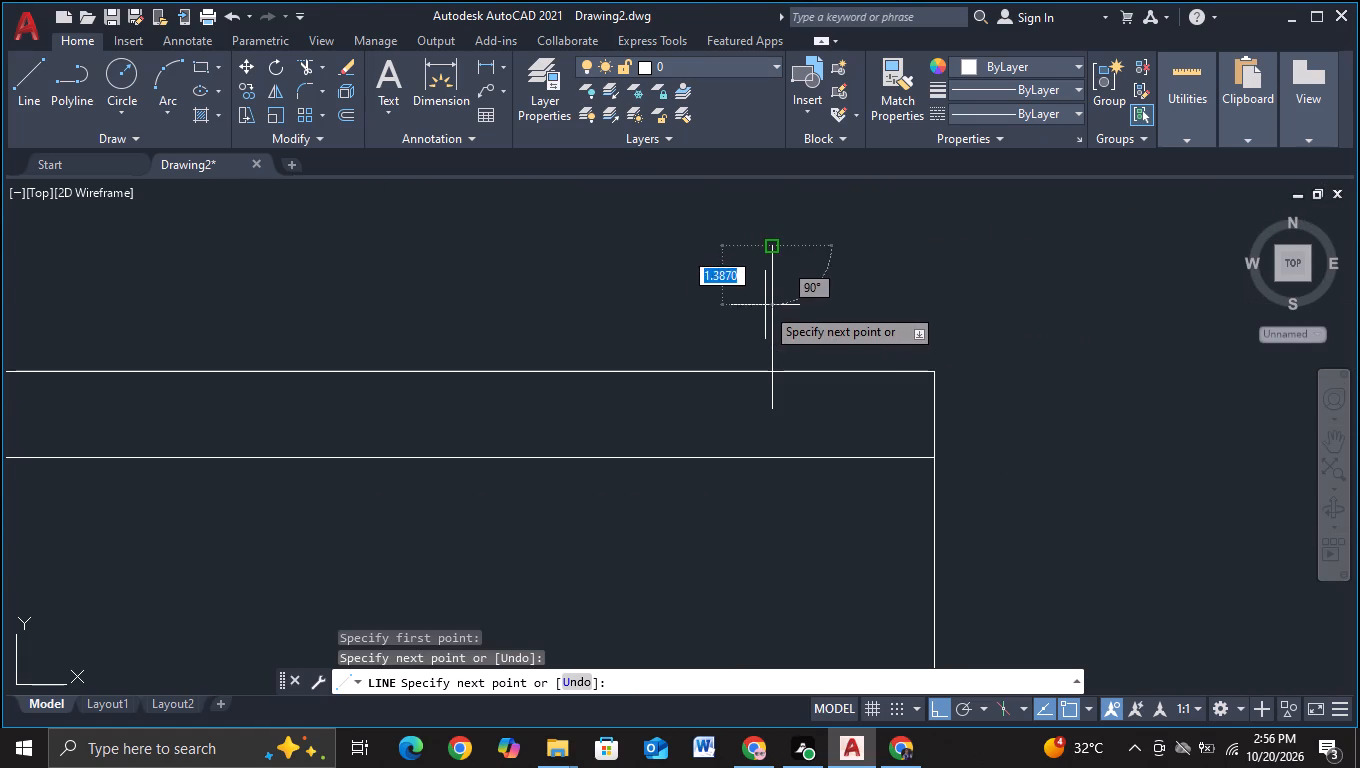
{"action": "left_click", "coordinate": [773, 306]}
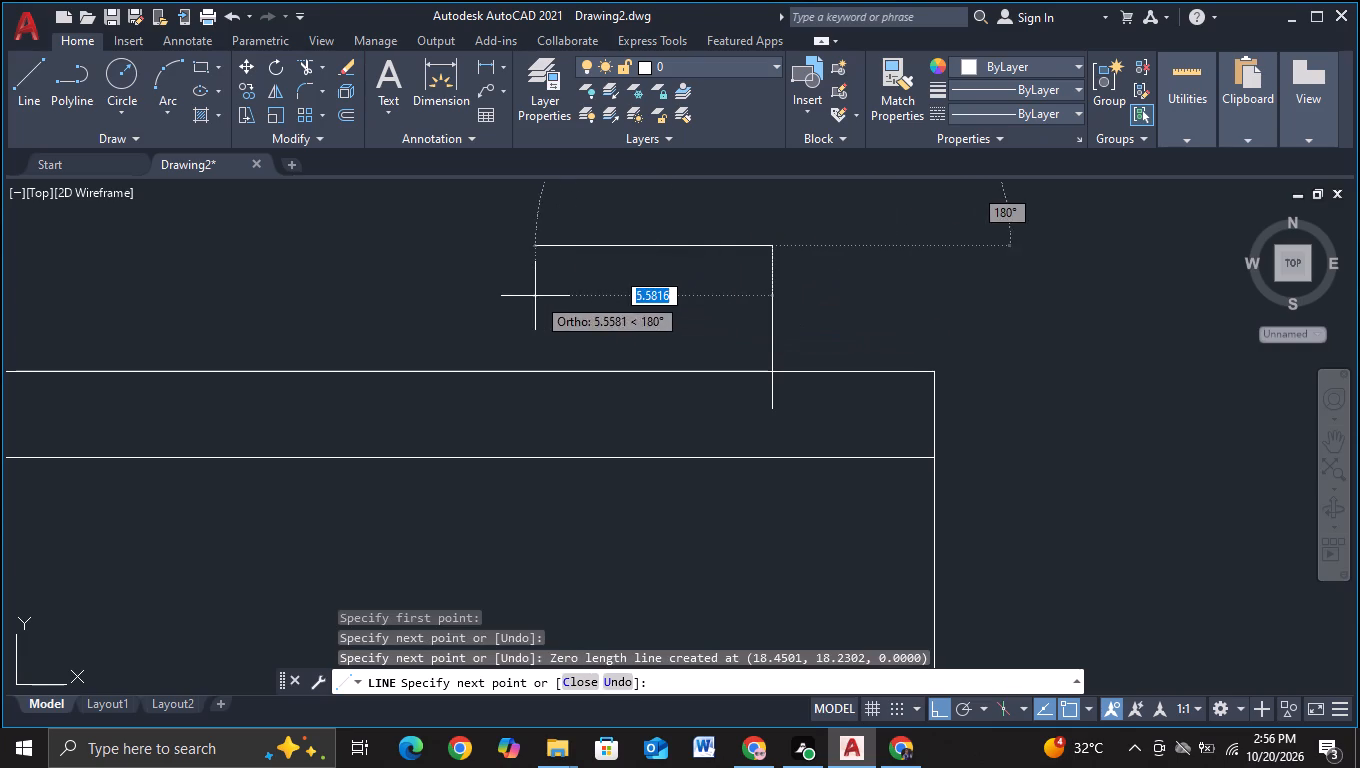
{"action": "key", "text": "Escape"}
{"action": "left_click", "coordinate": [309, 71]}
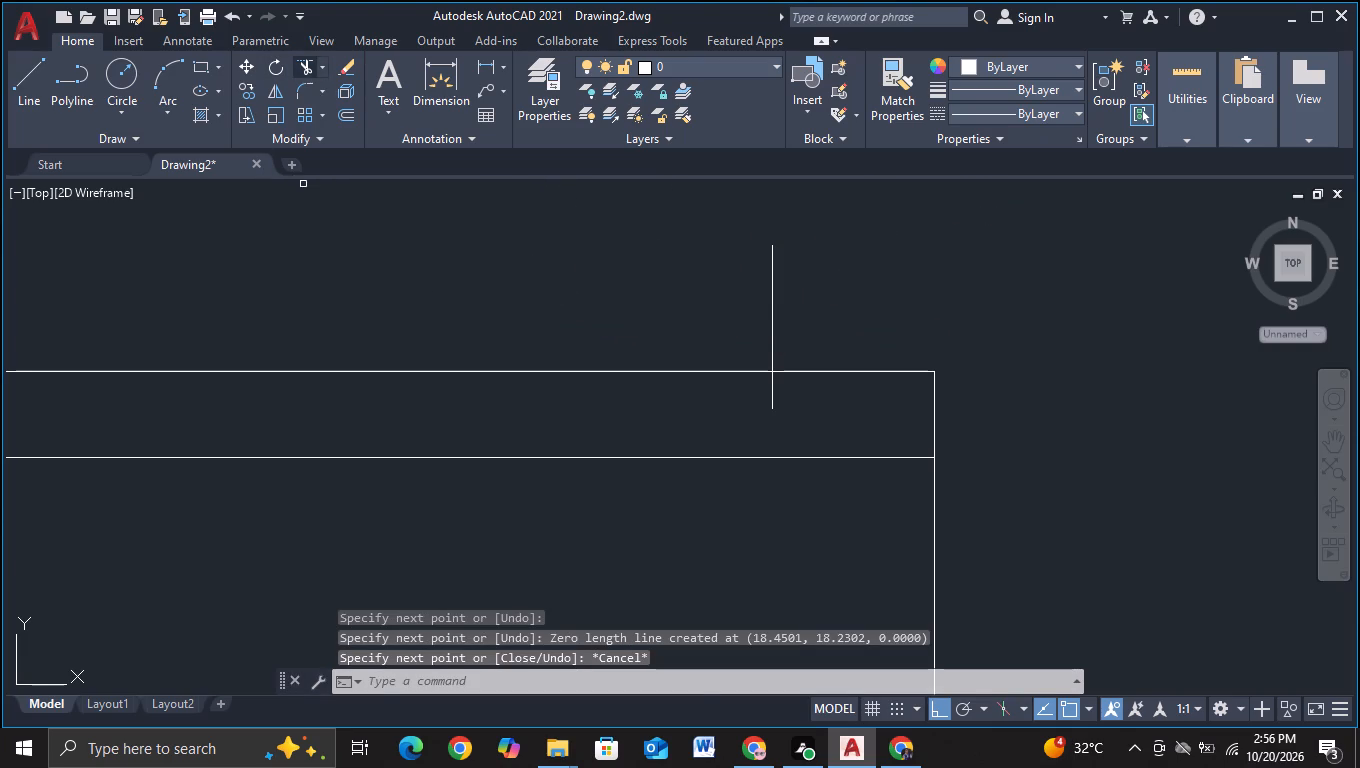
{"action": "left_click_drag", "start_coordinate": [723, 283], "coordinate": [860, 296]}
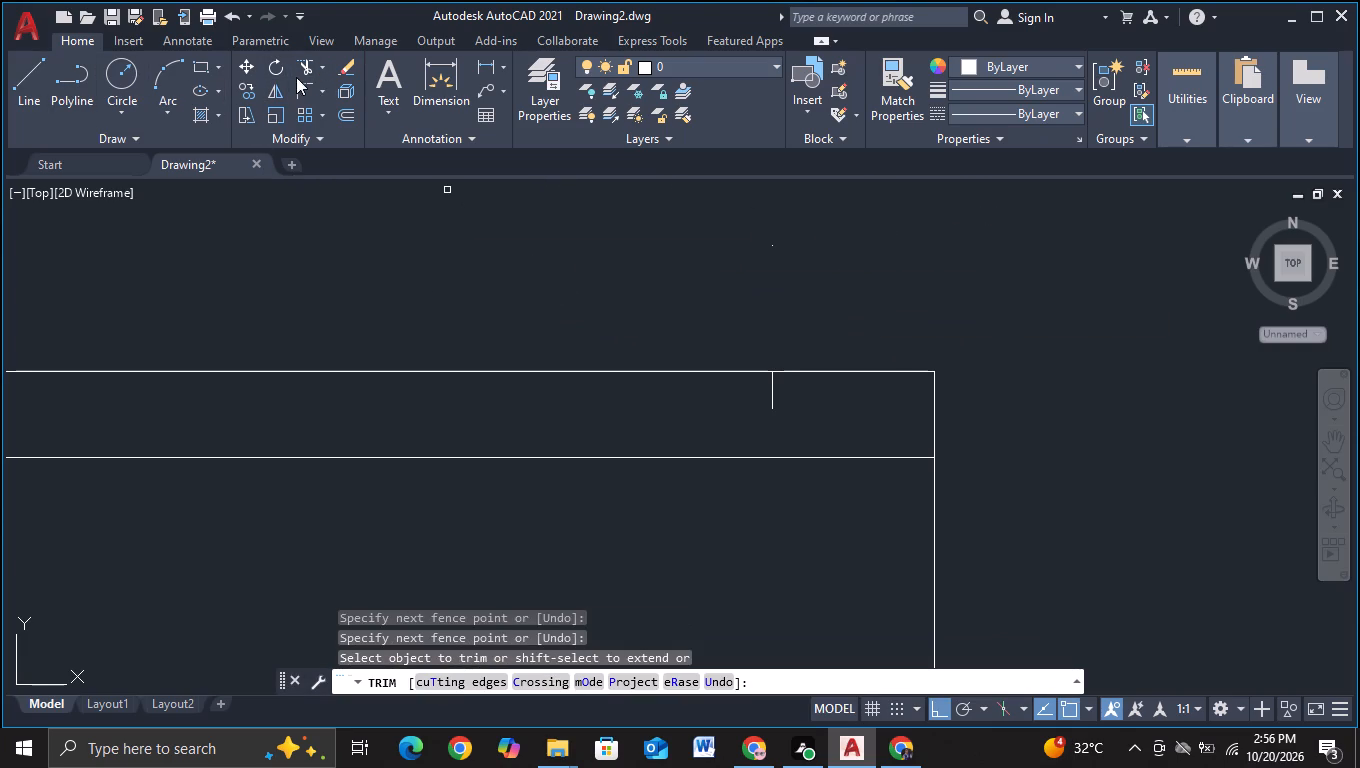
Draw a roof step on the left wing's upper roof line, about 2.1 units high and 32 units wide, its left side crossing that line.
{"action": "left_click", "coordinate": [32, 80]}
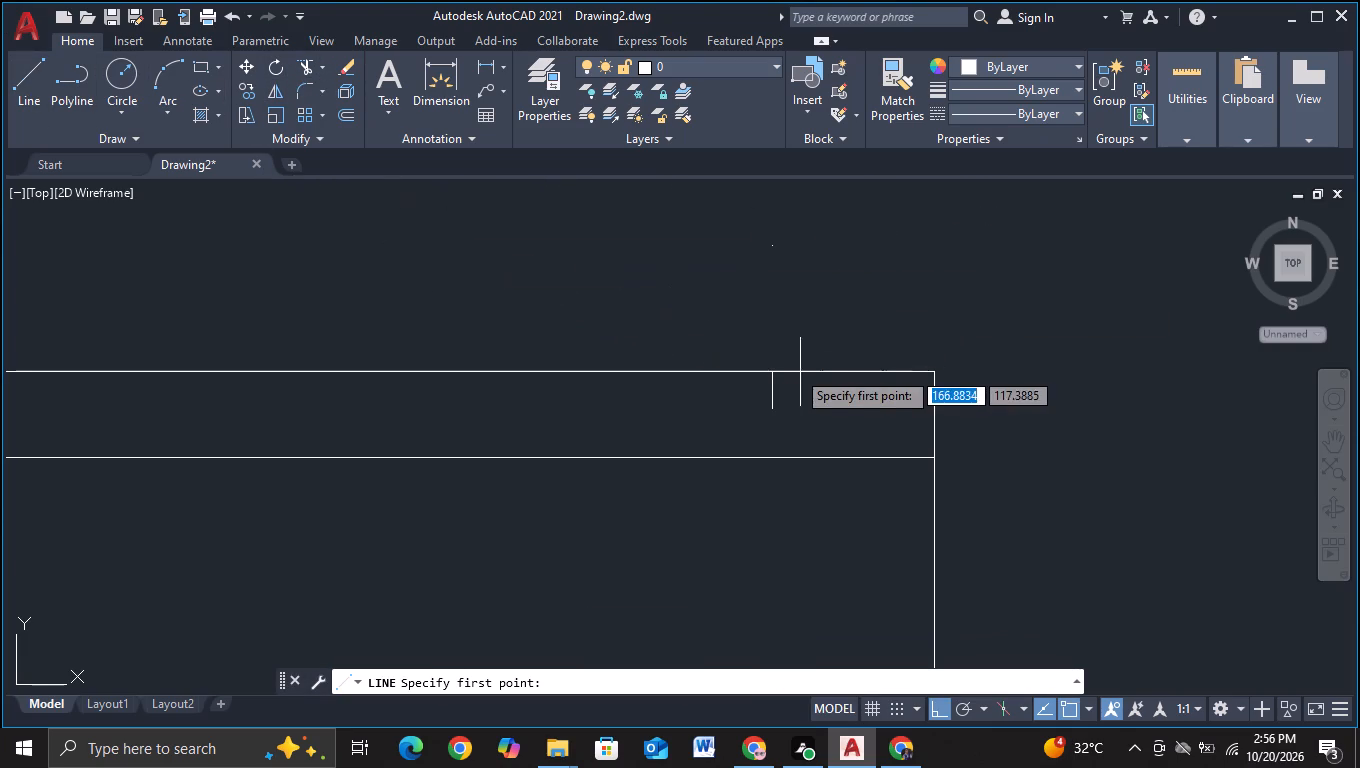
{"action": "left_click", "coordinate": [766, 376]}
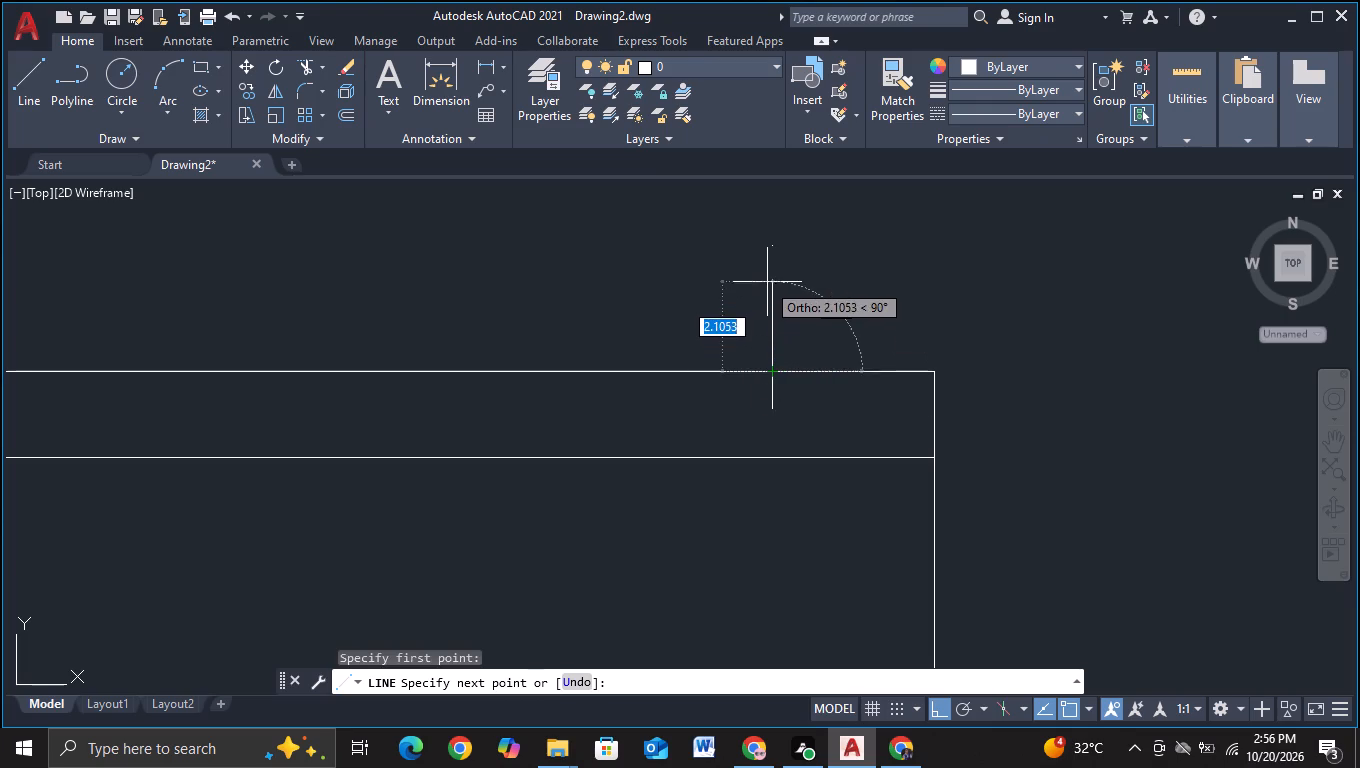
{"action": "left_click", "coordinate": [767, 282]}
{"action": "scroll", "coordinate": [301, 280], "scroll_direction": "down", "scroll_amount": 2}
{"action": "middle_click_drag", "start_coordinate": [318, 288], "coordinate": [1124, 353]}
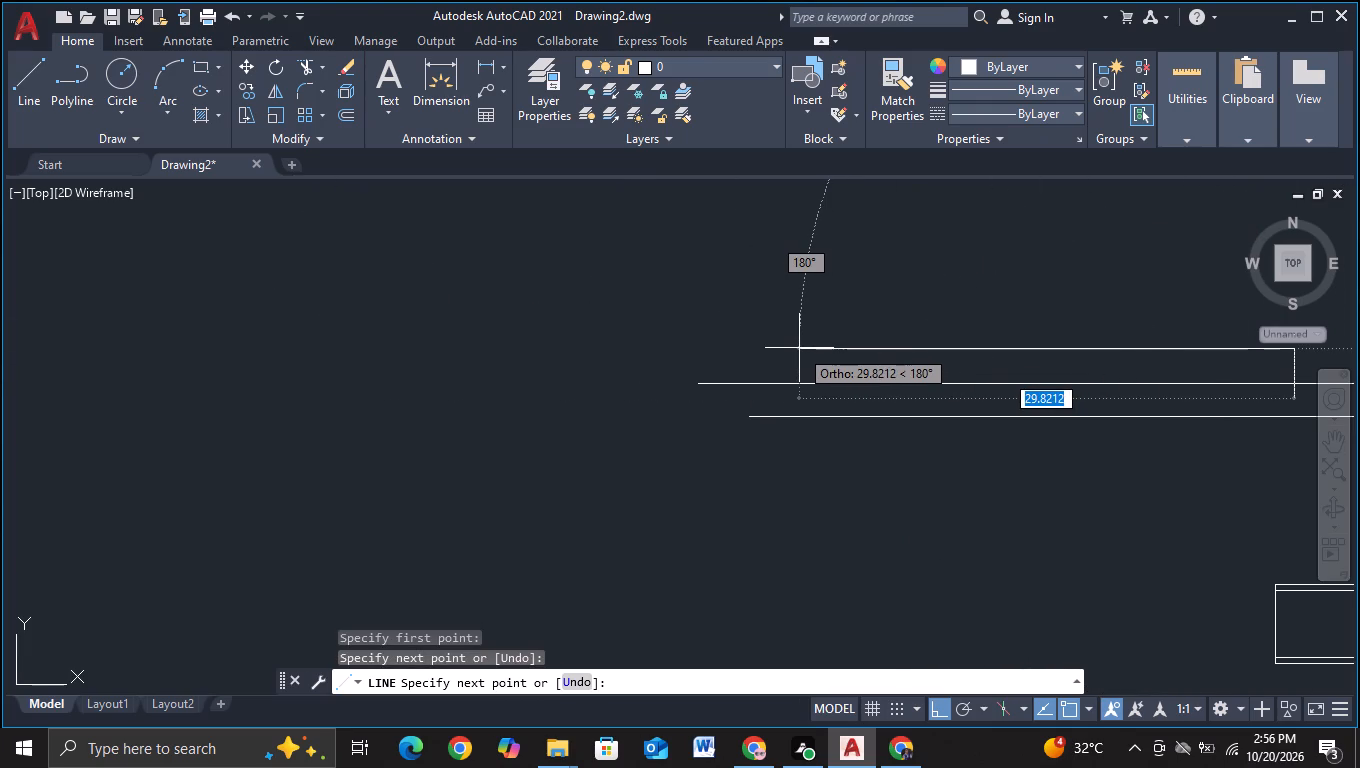
{"action": "scroll", "coordinate": [799, 348], "scroll_direction": "up", "scroll_amount": 1}
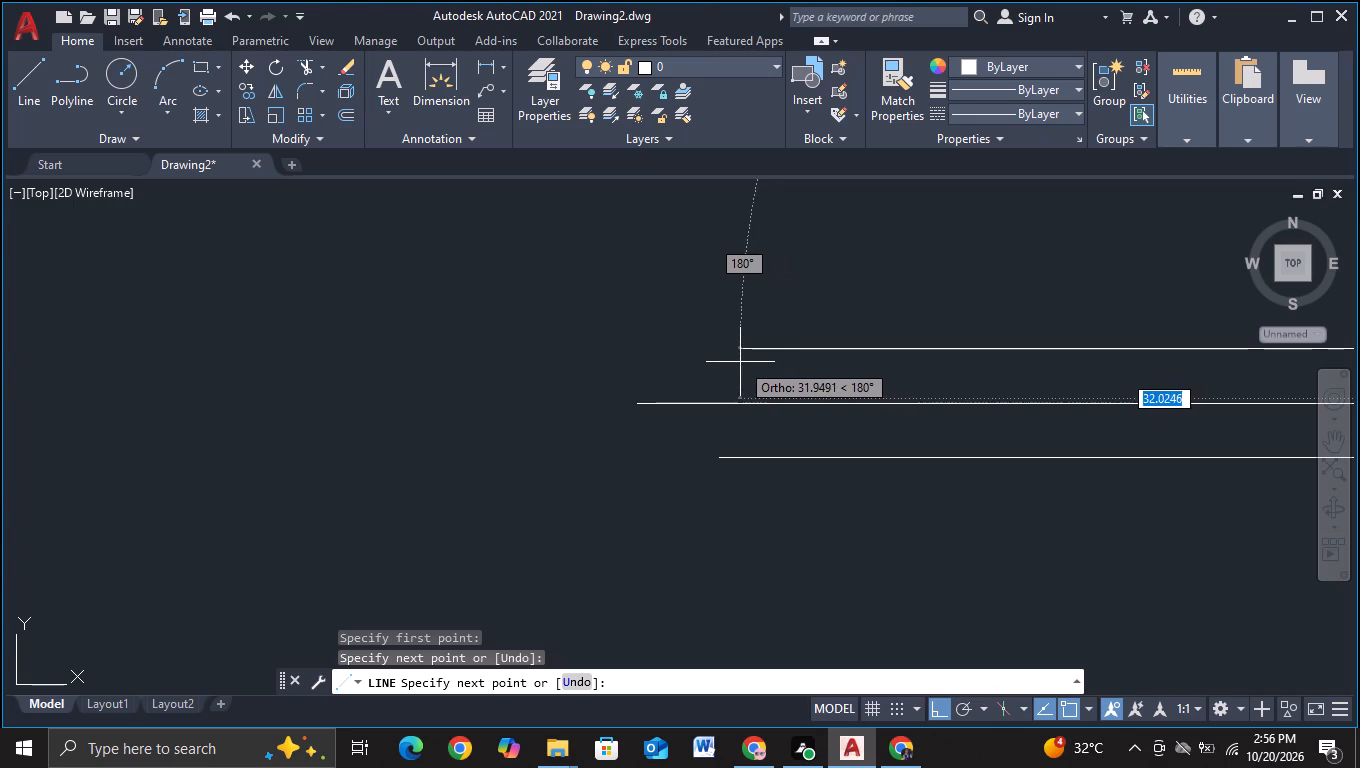
{"action": "left_click", "coordinate": [740, 362]}
{"action": "left_click", "coordinate": [738, 424]}
{"action": "key", "text": "Escape"}
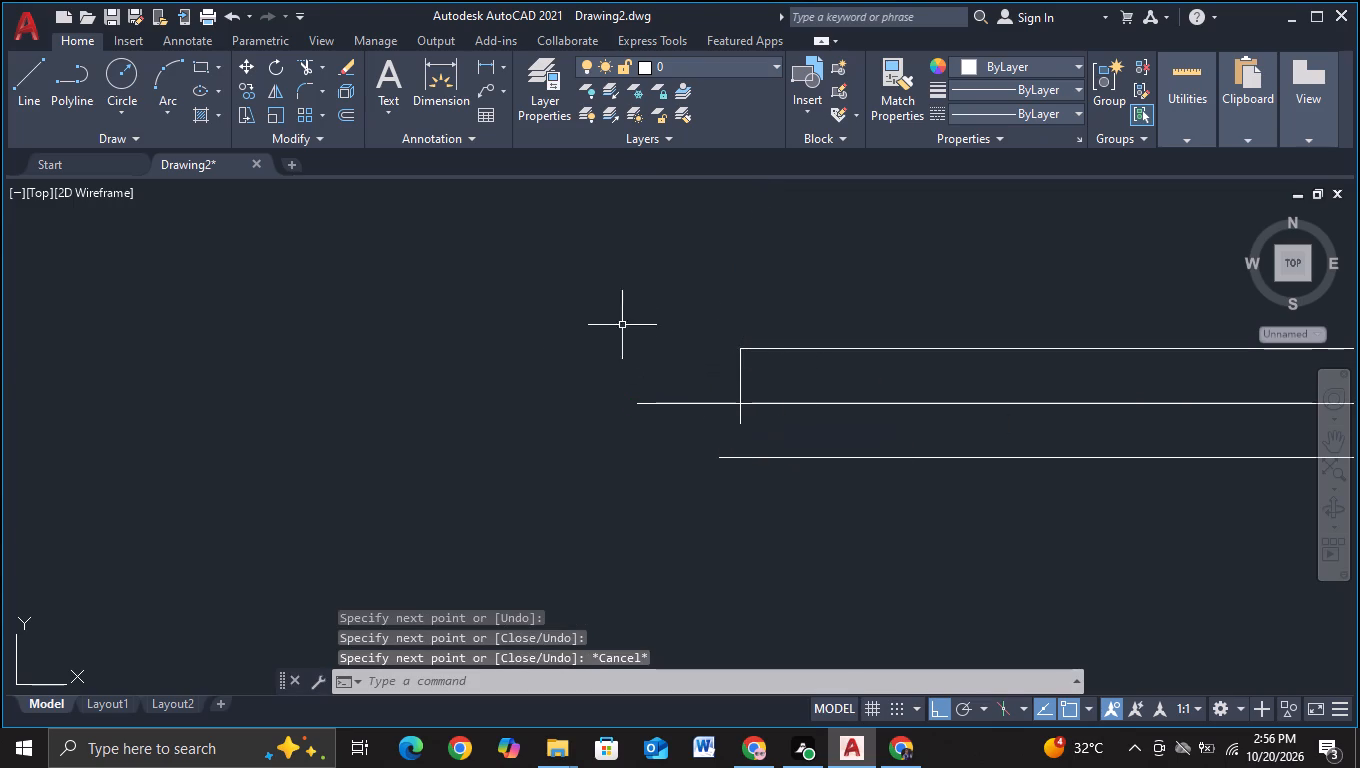
Draw a narrower, open-bottomed rectangular block above the left wing's roof step, with both sides ending slightly below the step's top edge.
{"action": "left_click", "coordinate": [7, 106]}
{"action": "left_click", "coordinate": [21, 103]}
{"action": "middle_click_drag", "start_coordinate": [398, 301], "coordinate": [398, 311]}
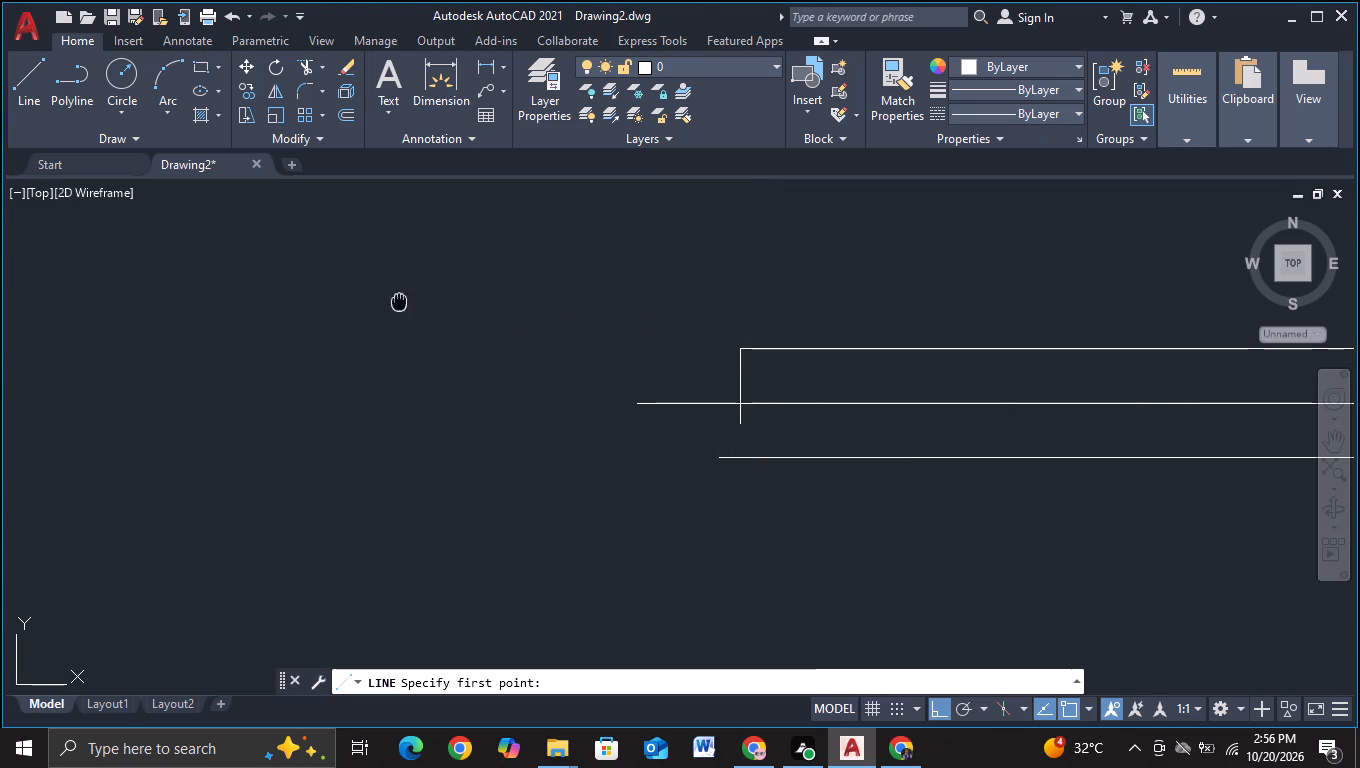
{"action": "middle_click_drag", "start_coordinate": [398, 311], "coordinate": [92, 380]}
{"action": "scroll", "coordinate": [414, 408], "scroll_direction": "down", "scroll_amount": 2}
{"action": "scroll", "coordinate": [649, 461], "scroll_direction": "up", "scroll_amount": 1}
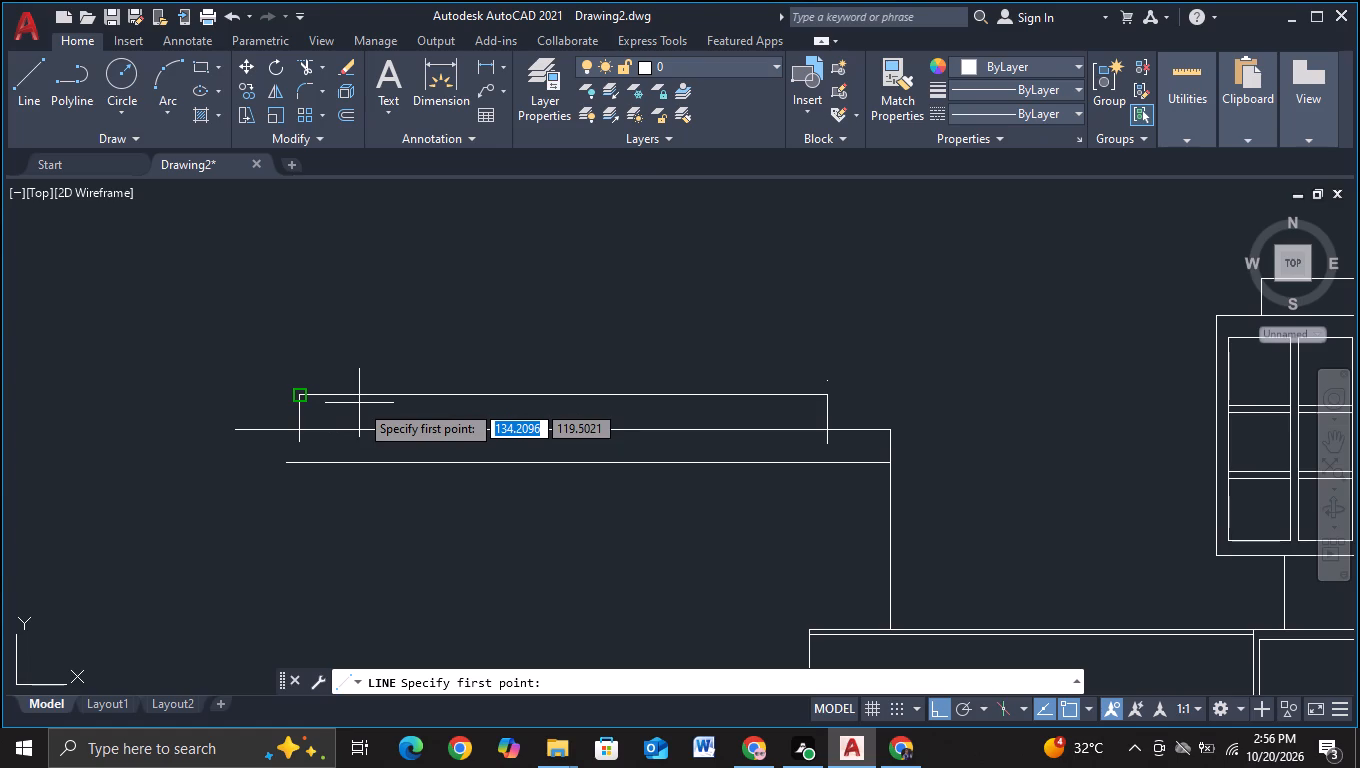
{"action": "scroll", "coordinate": [378, 403], "scroll_direction": "up", "scroll_amount": 1}
{"action": "left_click", "coordinate": [393, 403]}
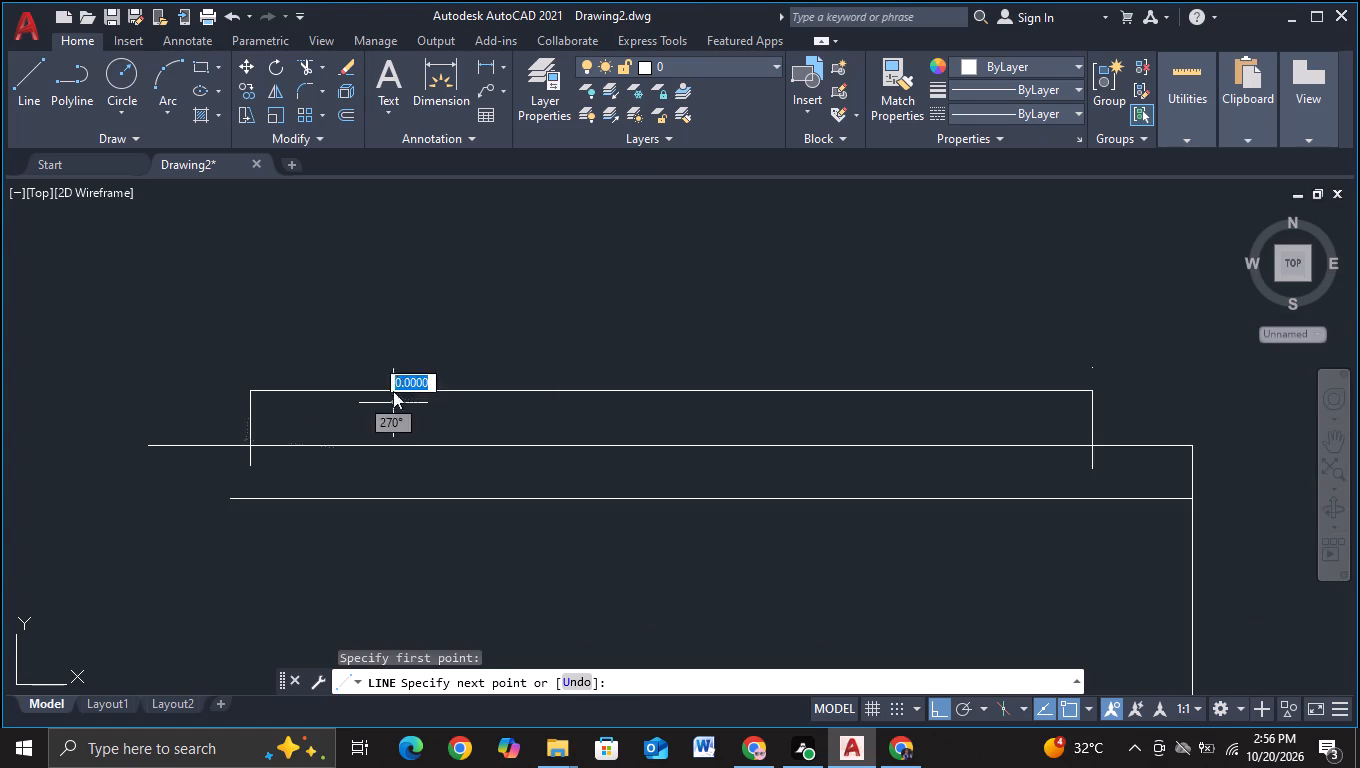
{"action": "left_click", "coordinate": [397, 305]}
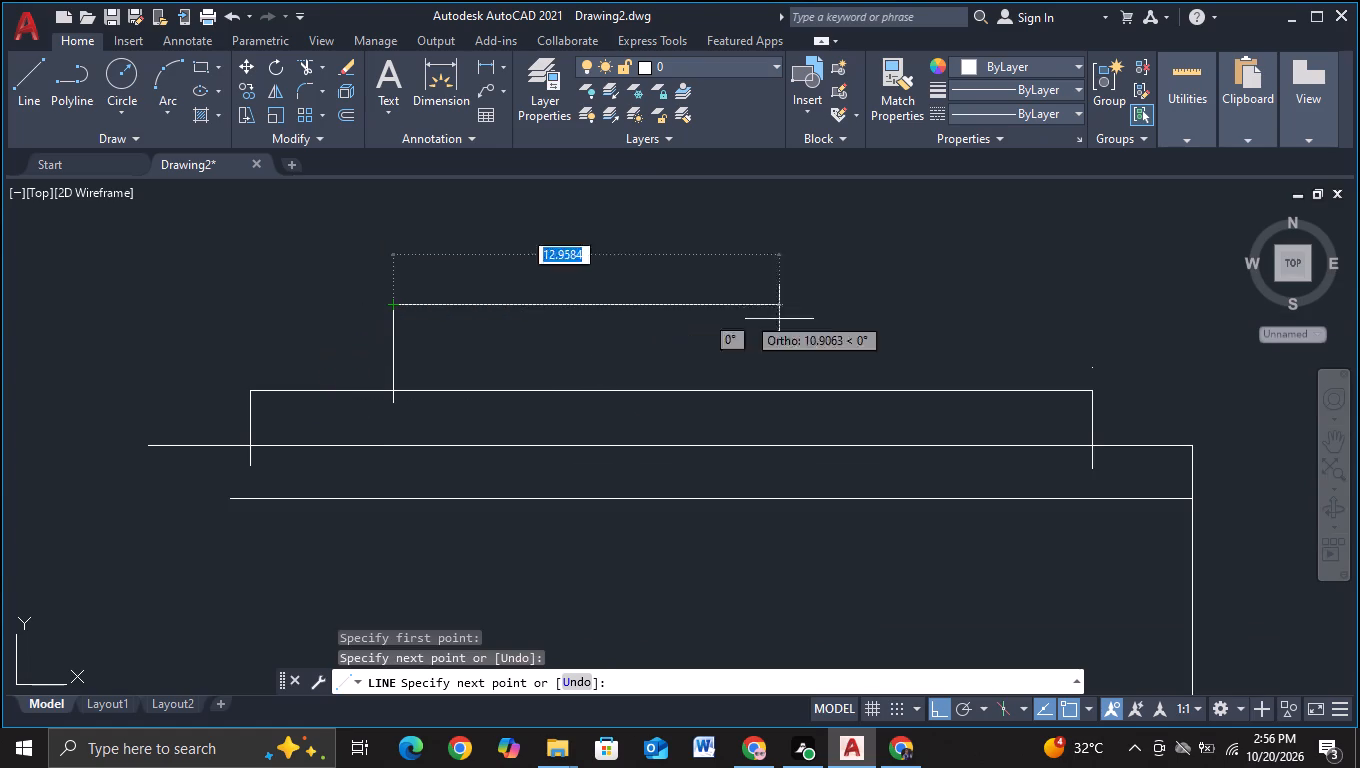
{"action": "left_click", "coordinate": [959, 322]}
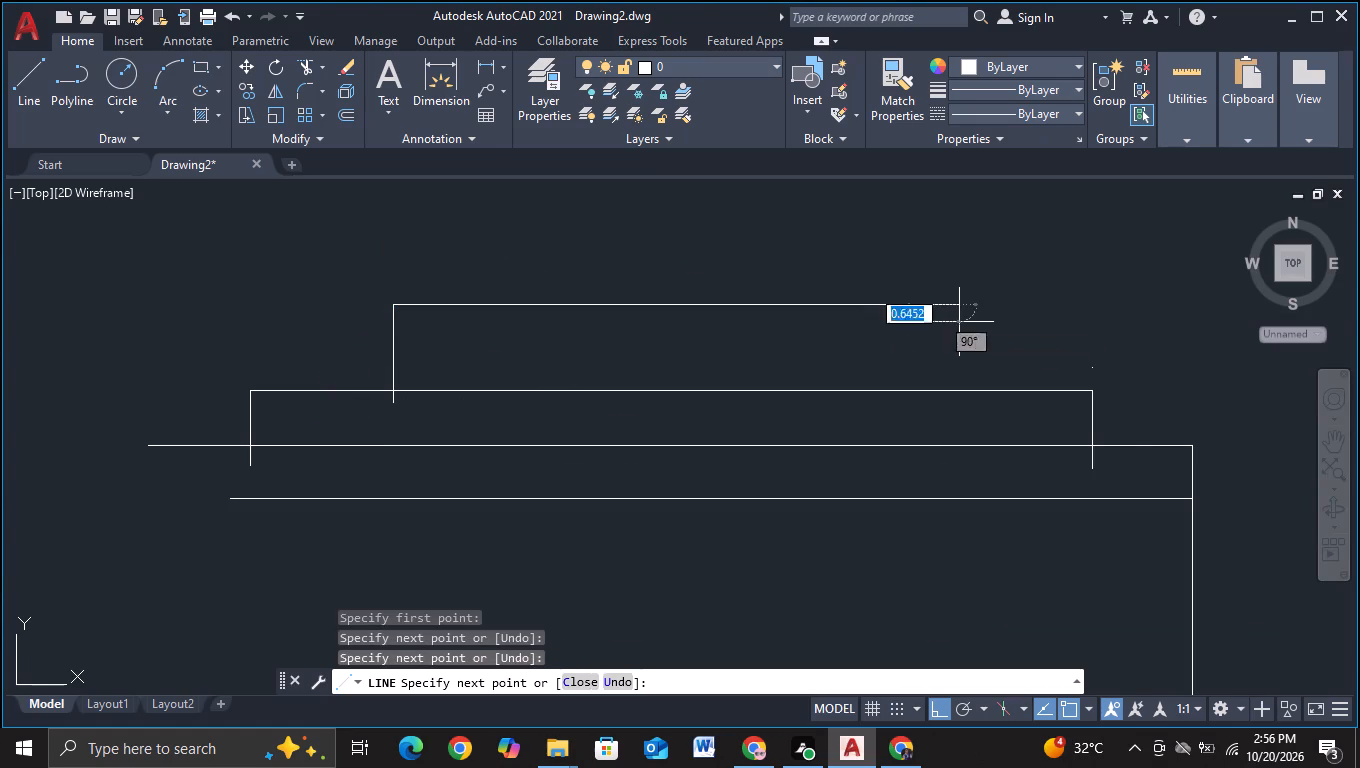
{"action": "left_click", "coordinate": [977, 410]}
{"action": "key", "text": "Escape"}
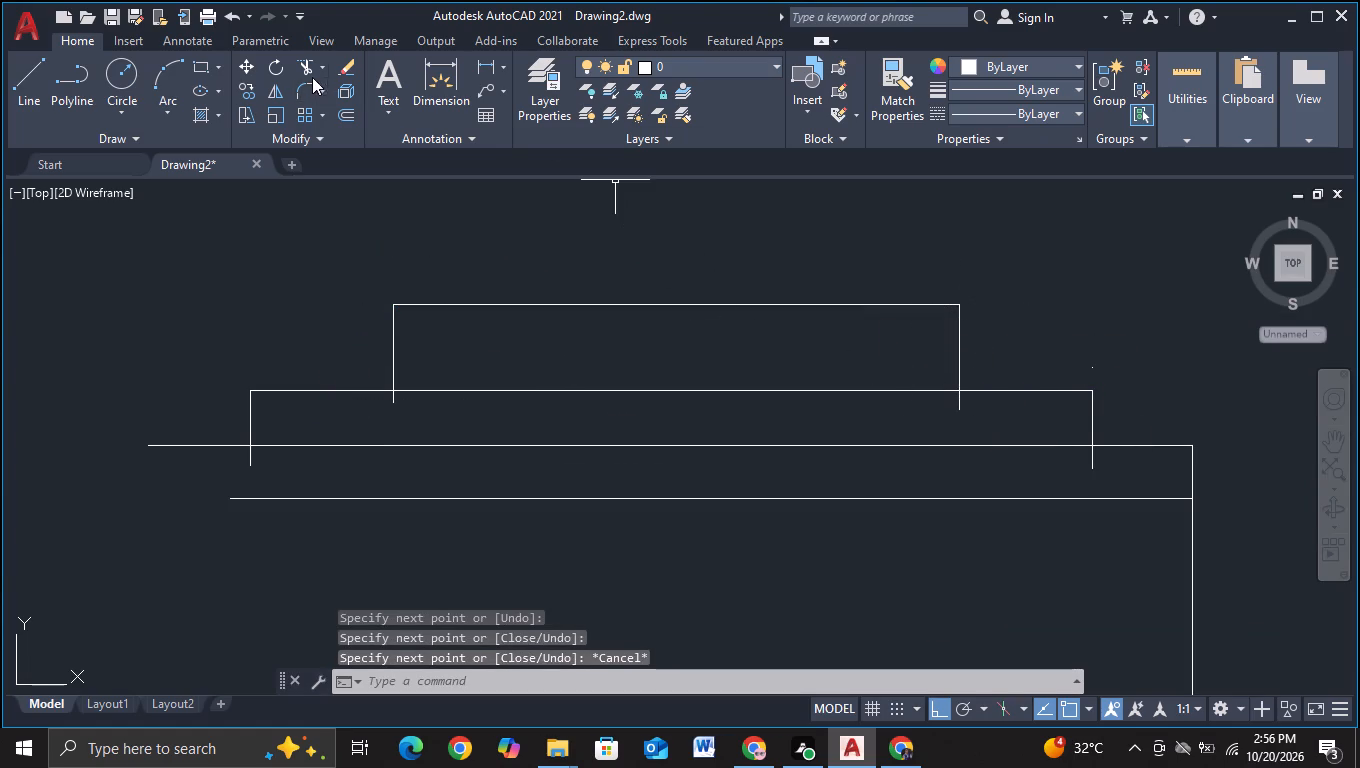
Trim the vertical line ends that overhang below the base lines of the left wing's two stacked roof blocks.
{"action": "left_click", "coordinate": [311, 68]}
{"action": "left_click", "coordinate": [395, 400]}
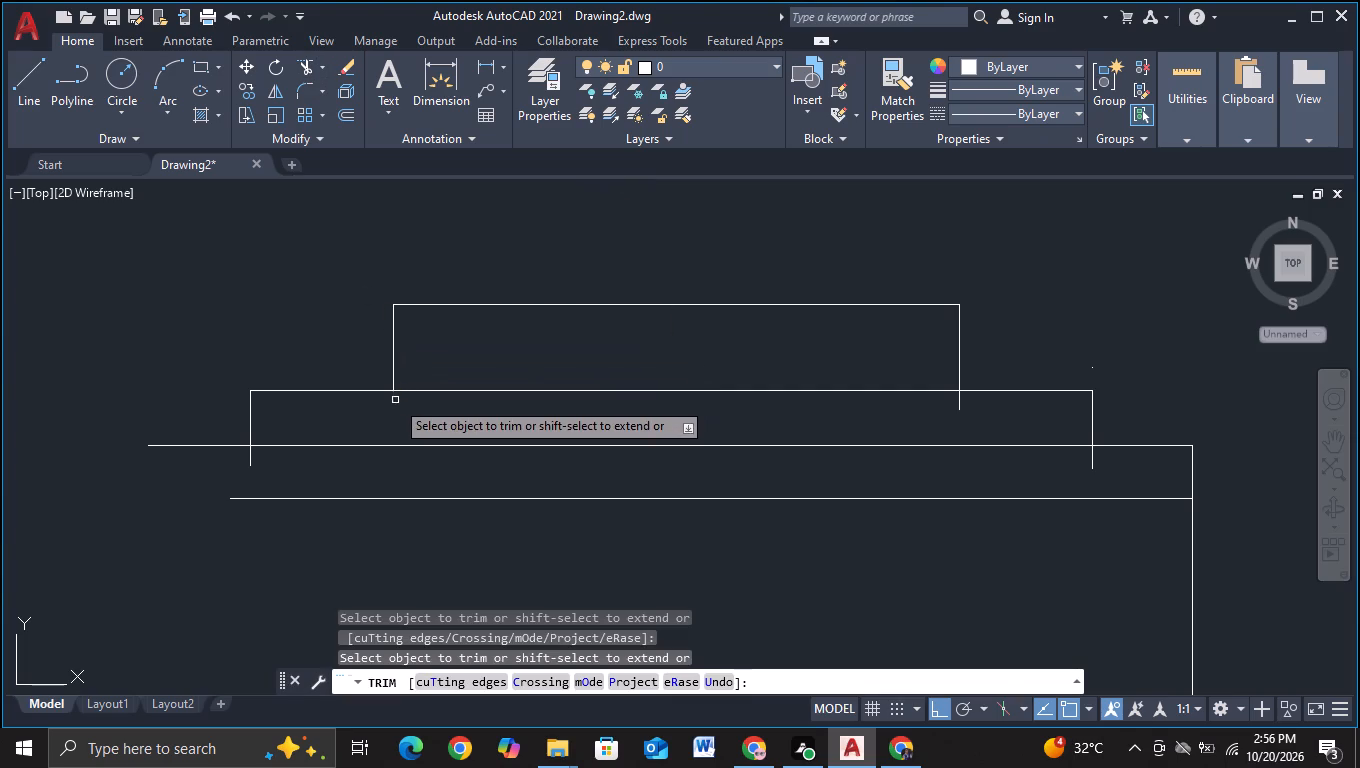
{"action": "left_click", "coordinate": [249, 461]}
{"action": "left_click", "coordinate": [957, 406]}
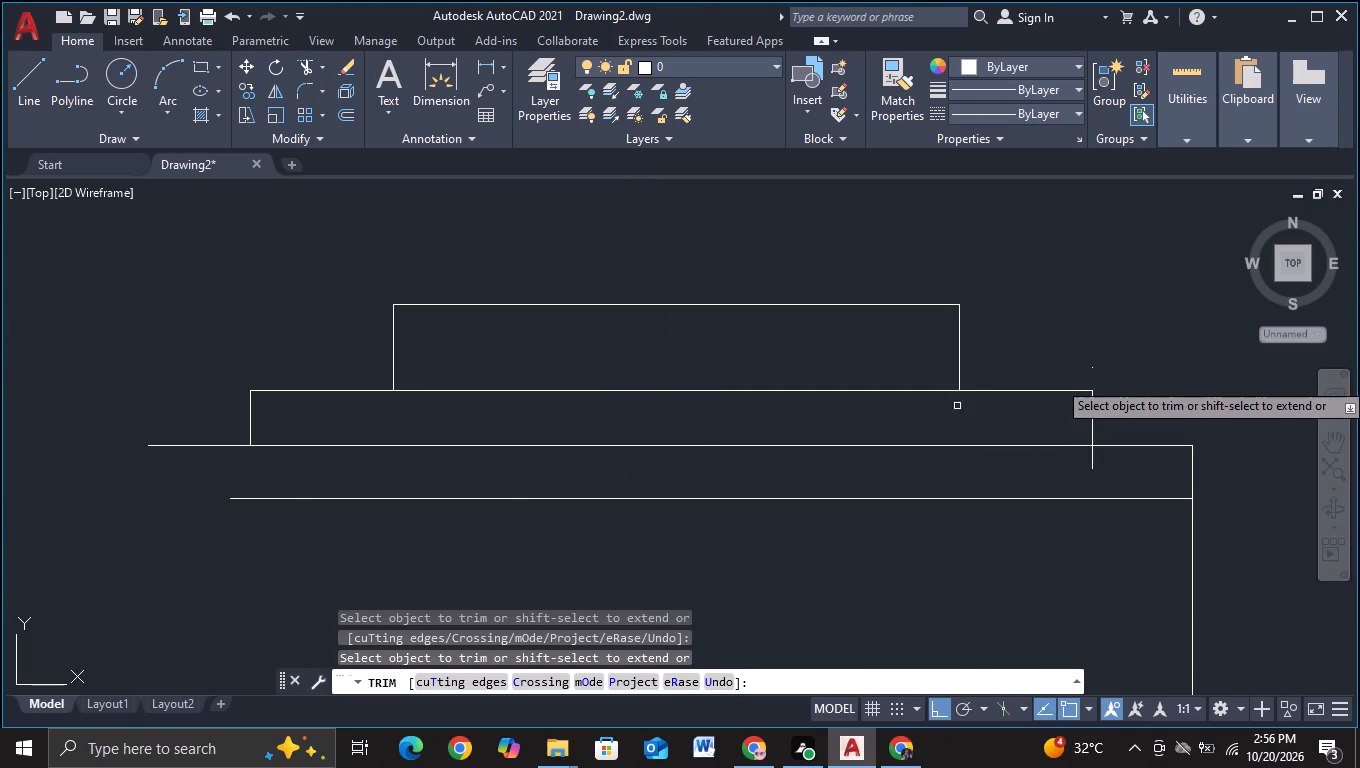
{"action": "left_click", "coordinate": [1095, 371]}
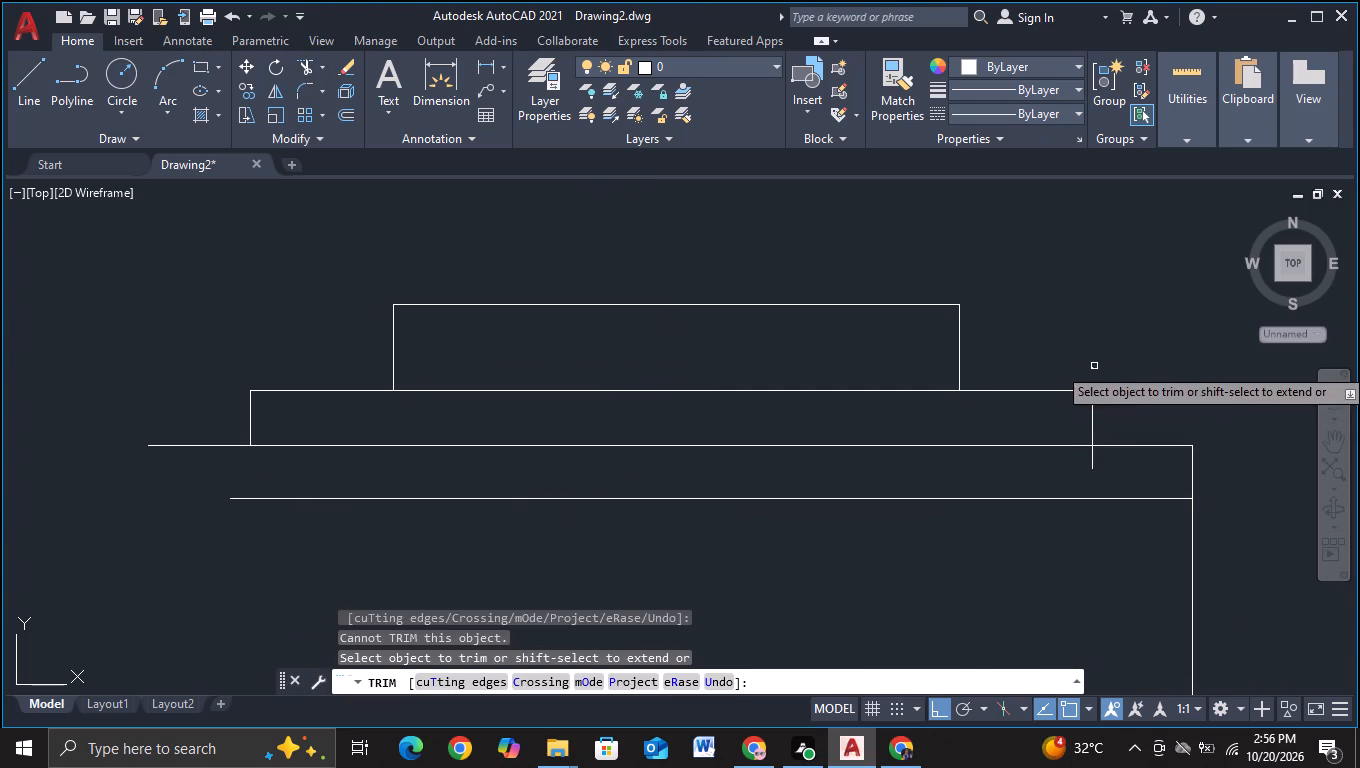
{"action": "left_click", "coordinate": [1094, 366]}
{"action": "left_click_drag", "start_coordinate": [1071, 461], "coordinate": [1118, 461]}
{"action": "scroll", "coordinate": [1118, 461], "scroll_direction": "down", "scroll_amount": 2}
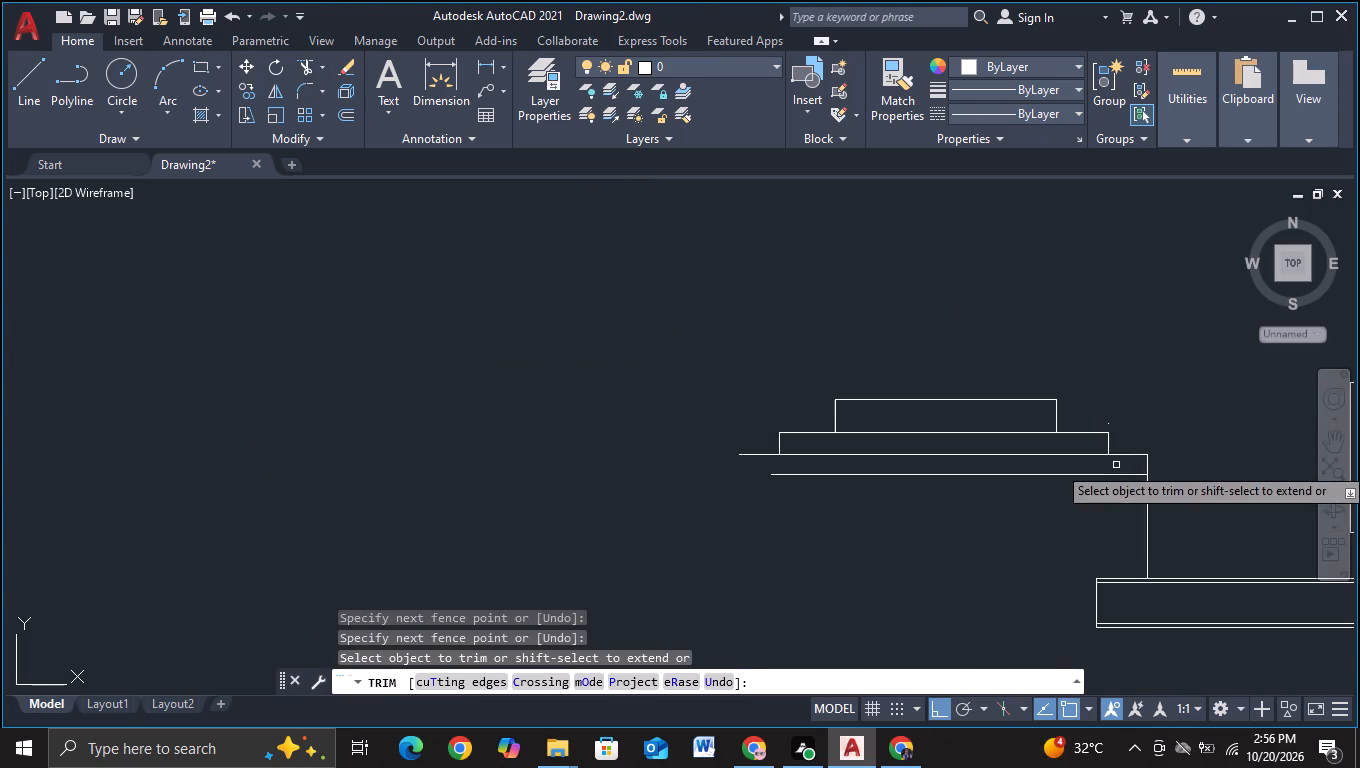
{"action": "middle_click_drag", "start_coordinate": [1051, 529], "coordinate": [1066, 473]}
{"action": "key", "text": "Escape"}
Close the left end of the left wing's roof band with a vertical line about 2 units high and a connecting line along its base.
{"action": "left_click", "coordinate": [36, 109]}
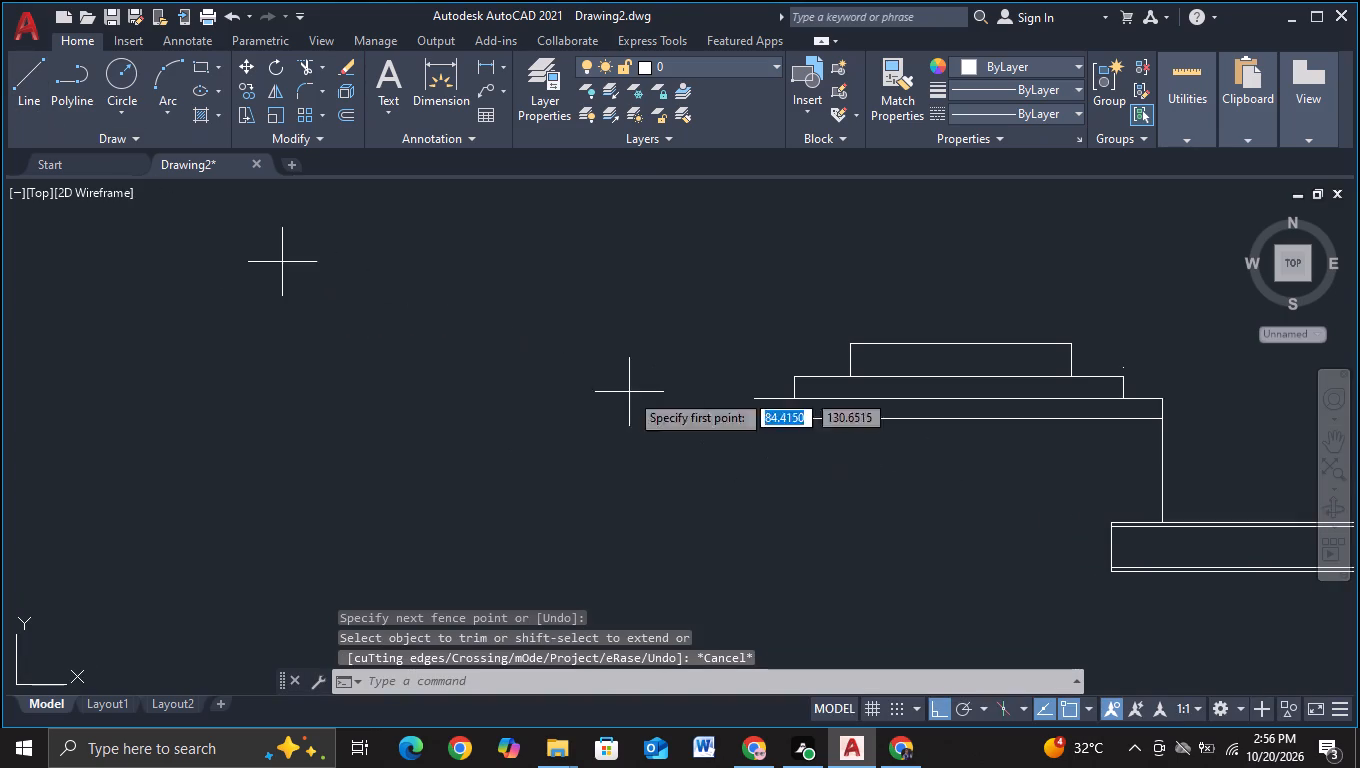
{"action": "scroll", "coordinate": [825, 446], "scroll_direction": "up", "scroll_amount": 2}
{"action": "left_click", "coordinate": [635, 333]}
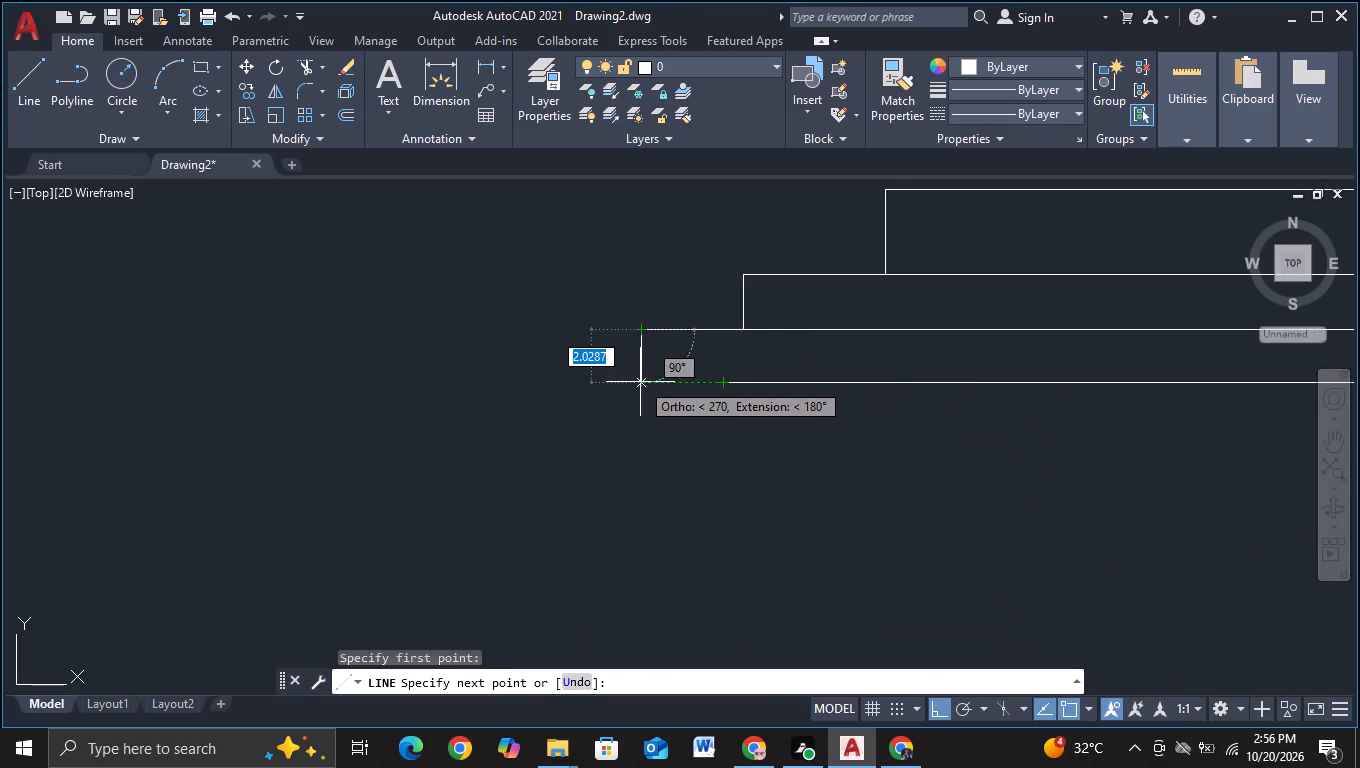
{"action": "left_click", "coordinate": [641, 383]}
{"action": "left_click", "coordinate": [718, 380]}
{"action": "key", "text": "Escape"}
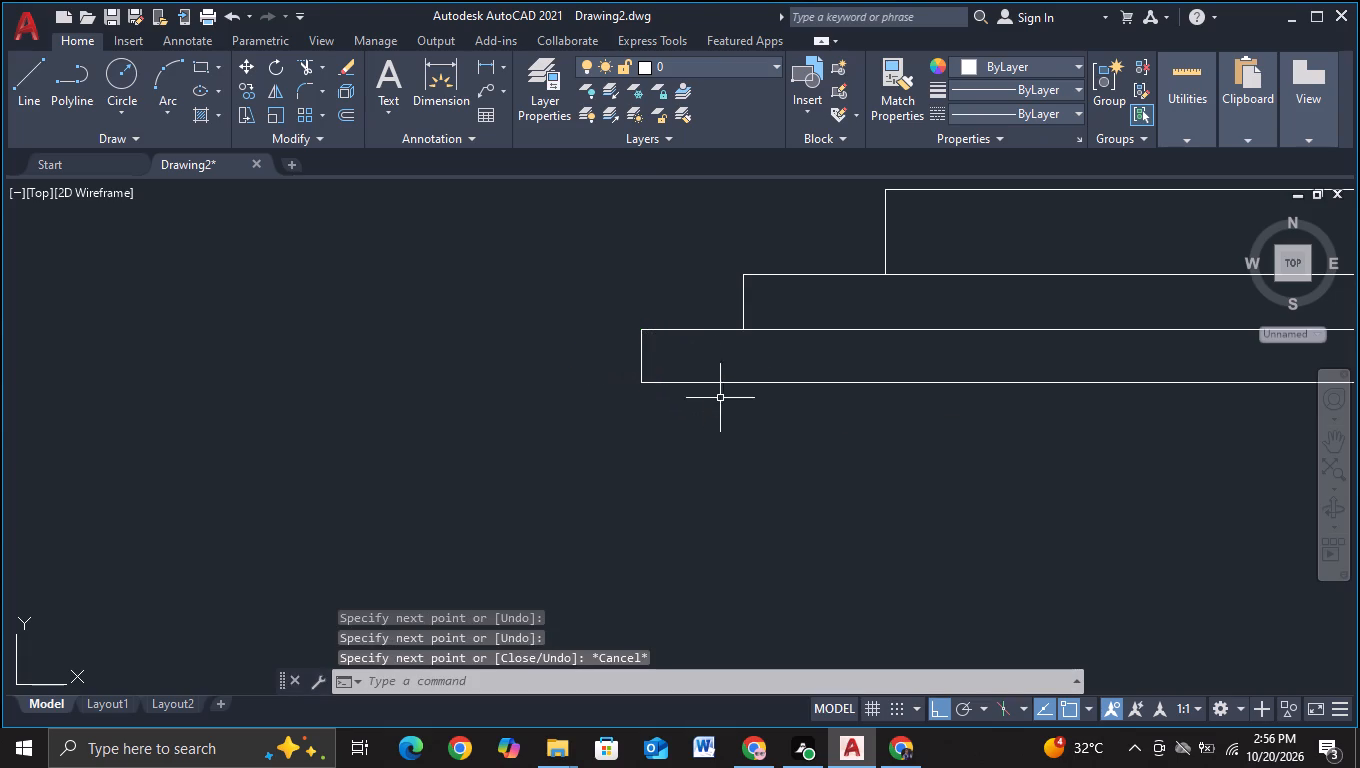
Delete the stray leftover line fragment just above the right end of the left wing's roof step.
{"action": "scroll", "coordinate": [740, 447], "scroll_direction": "down", "scroll_amount": 2}
{"action": "middle_click_drag", "start_coordinate": [804, 480], "coordinate": [569, 456]}
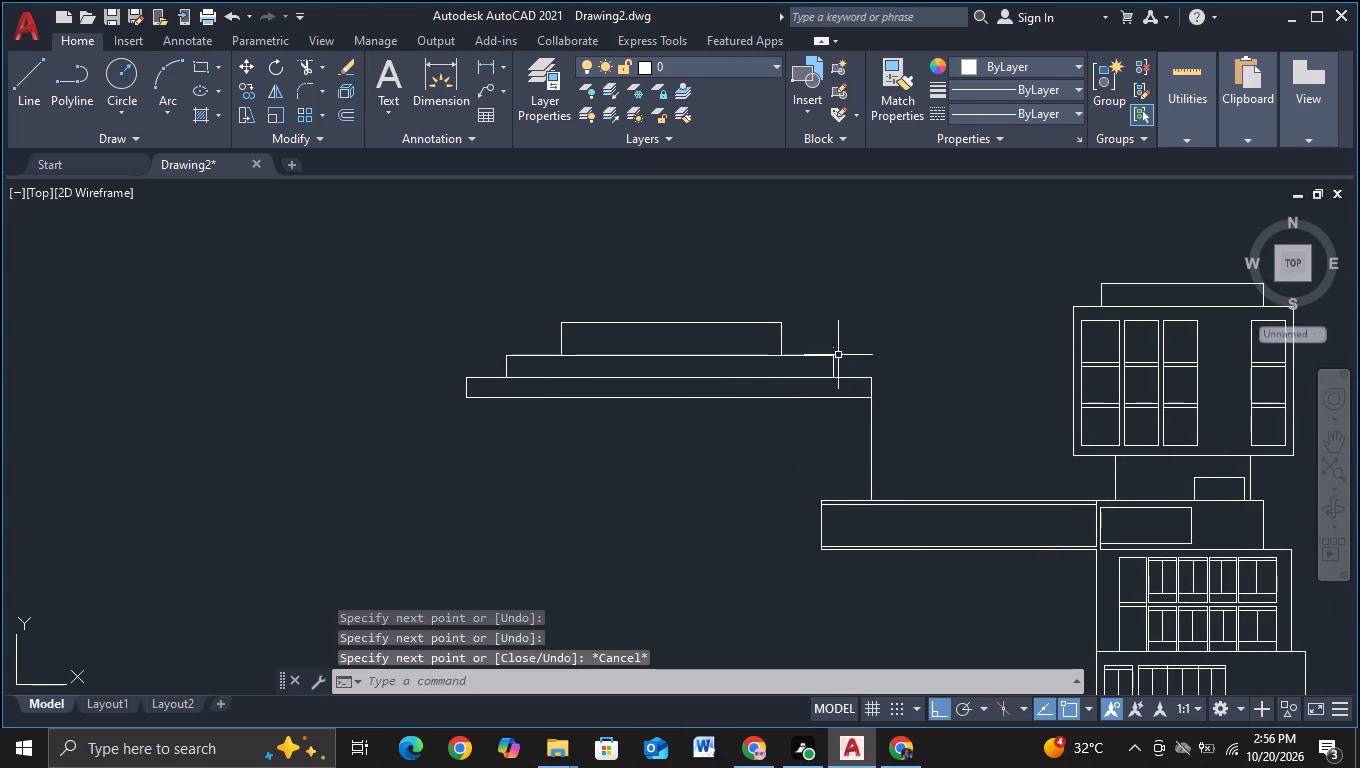
{"action": "left_click", "coordinate": [832, 349]}
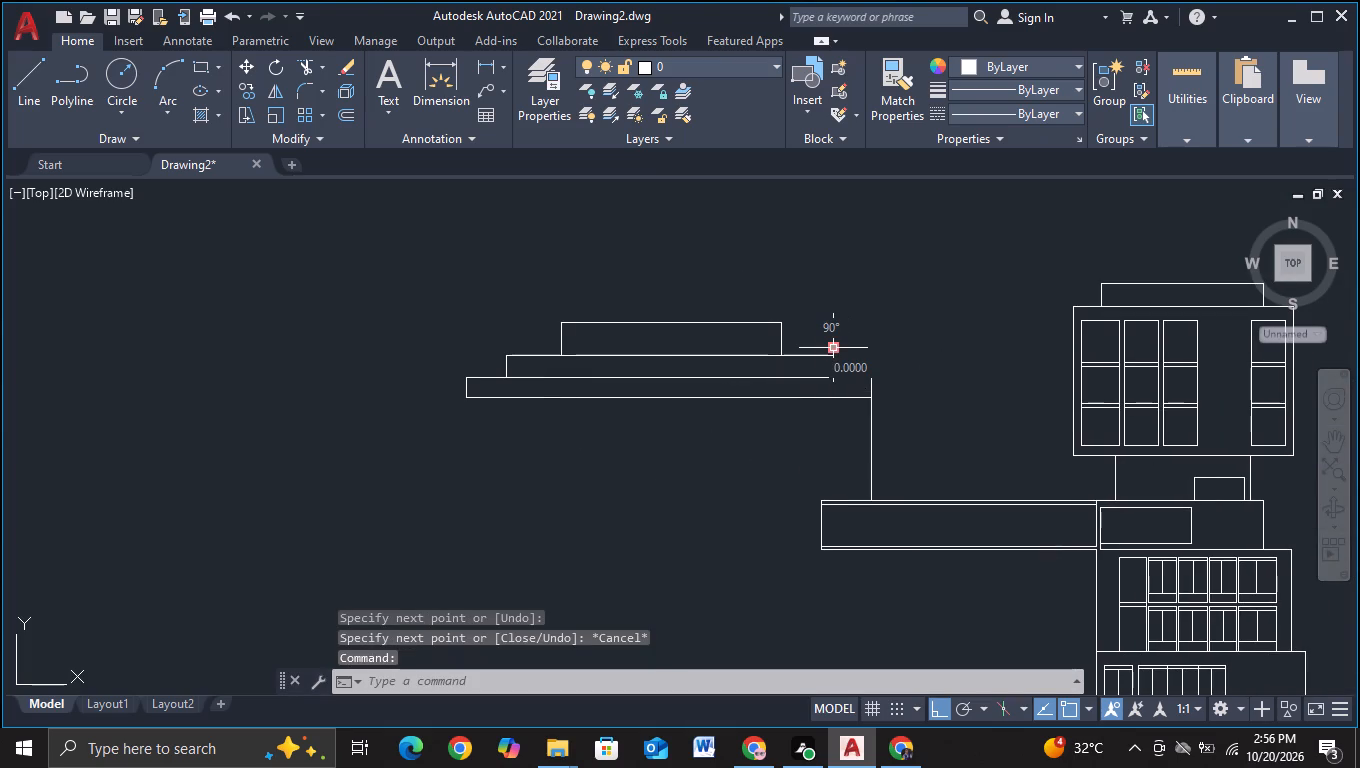
{"action": "key", "text": "Delete"}
{"action": "middle_click_drag", "start_coordinate": [780, 484], "coordinate": [781, 472]}
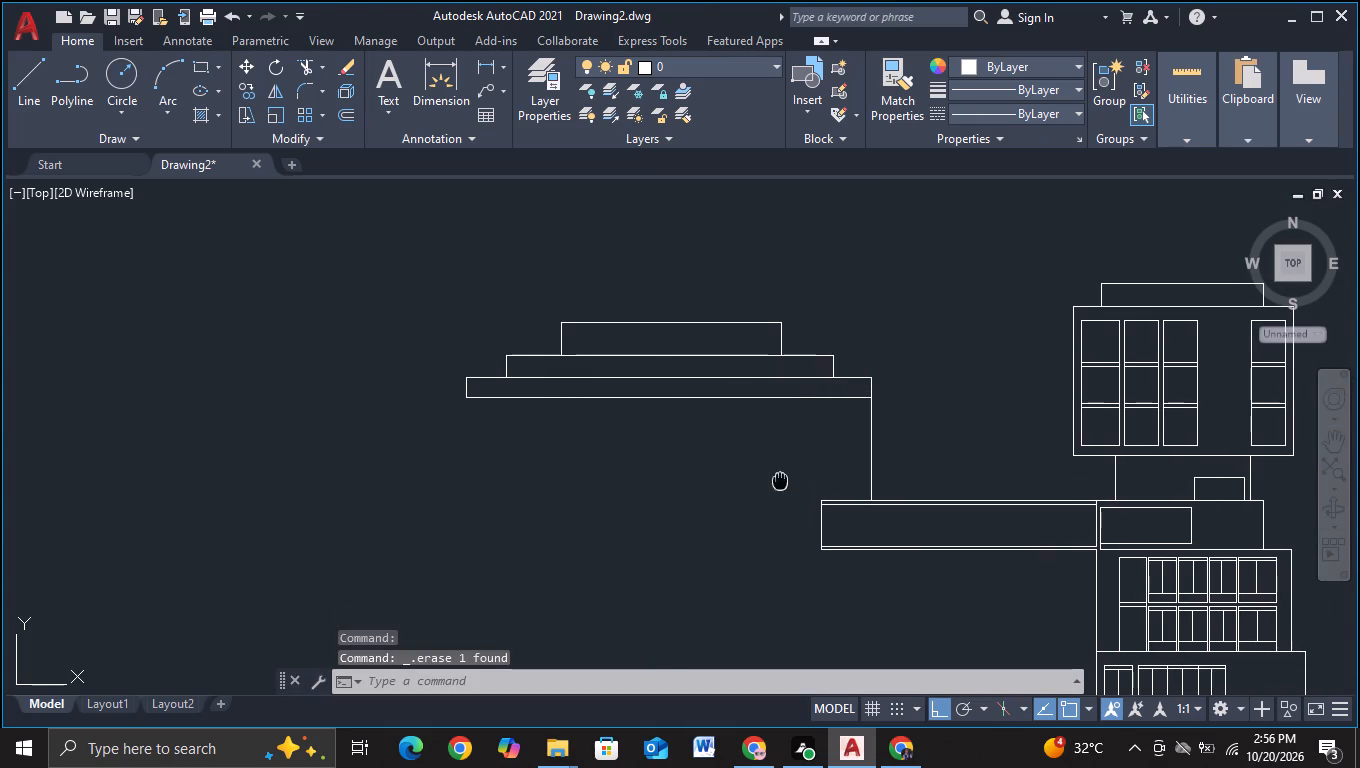
{"action": "middle_click_drag", "start_coordinate": [781, 472], "coordinate": [787, 395]}
{"action": "key", "text": "Escape"}
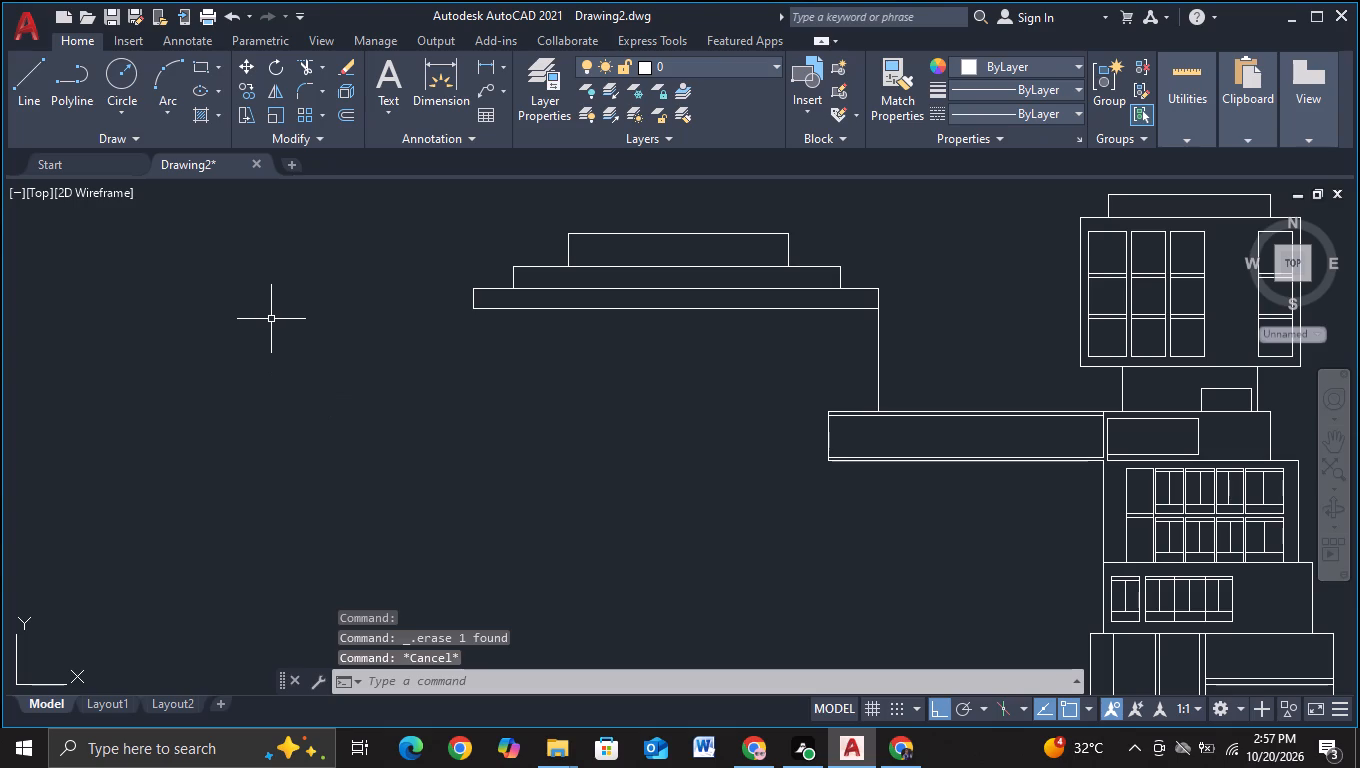
Move the top line of the left wing's roof step straight down, making the step shallower while keeping the line between its two sides.
{"action": "middle_click_drag", "start_coordinate": [466, 432], "coordinate": [481, 492]}
{"action": "scroll", "coordinate": [515, 473], "scroll_direction": "up", "scroll_amount": 1}
{"action": "middle_click_drag", "start_coordinate": [542, 479], "coordinate": [517, 615]}
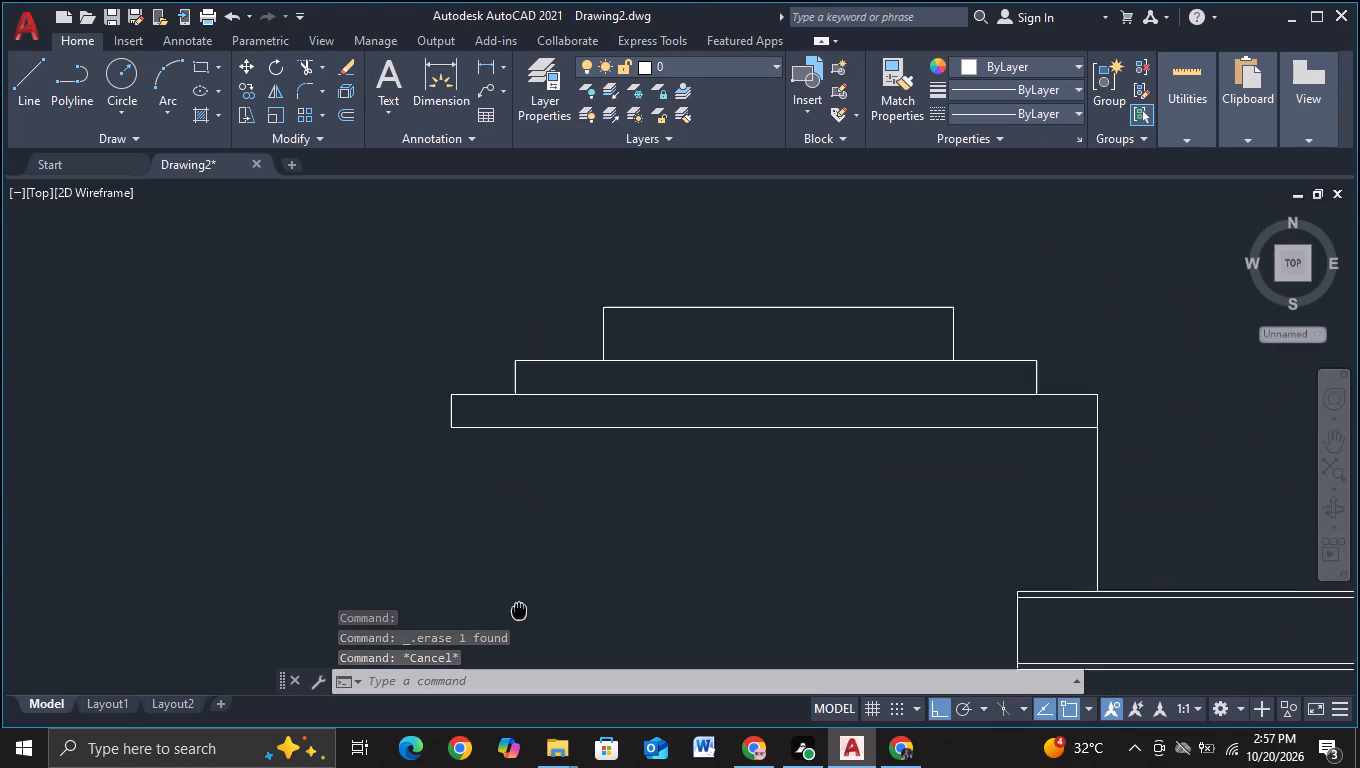
{"action": "middle_click_drag", "start_coordinate": [517, 615], "coordinate": [517, 616]}
{"action": "middle_click_drag", "start_coordinate": [636, 509], "coordinate": [642, 553]}
{"action": "left_click", "coordinate": [720, 420]}
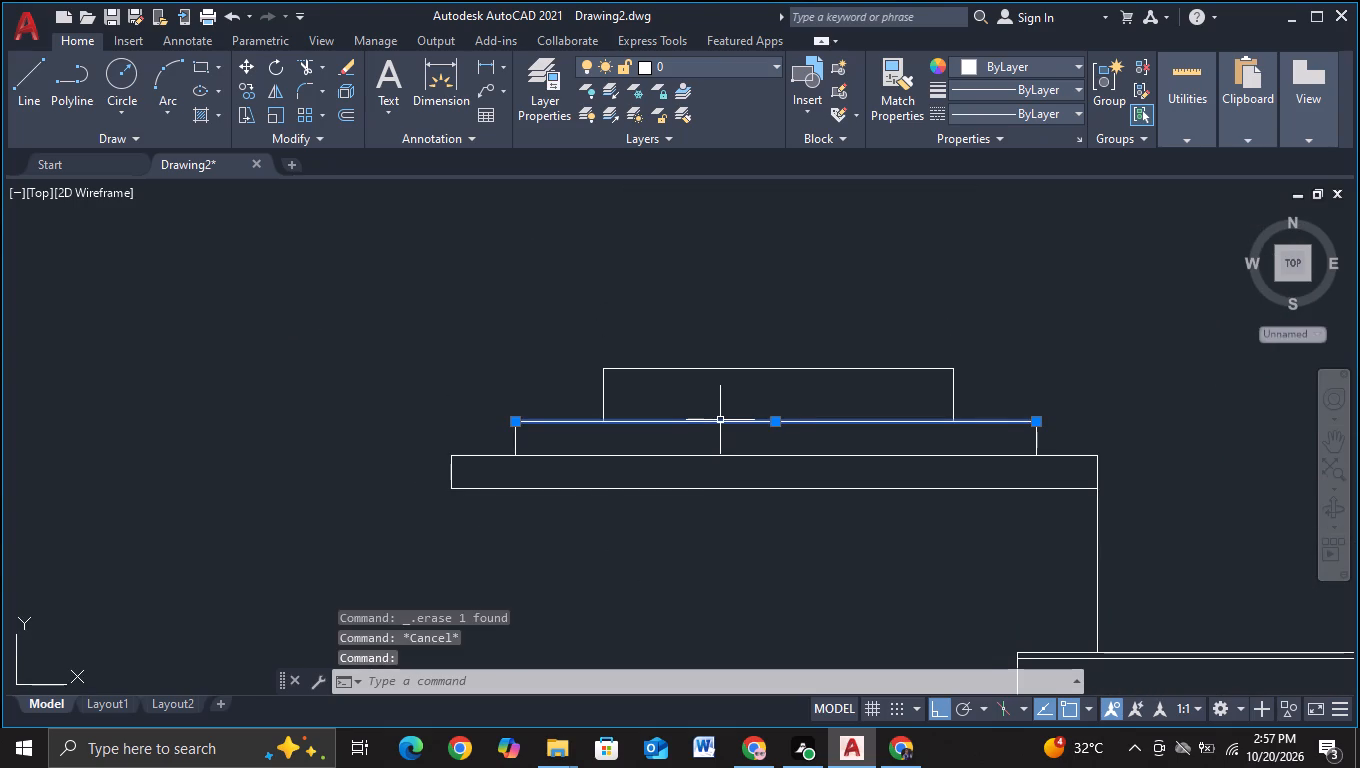
{"action": "key", "text": "m"}
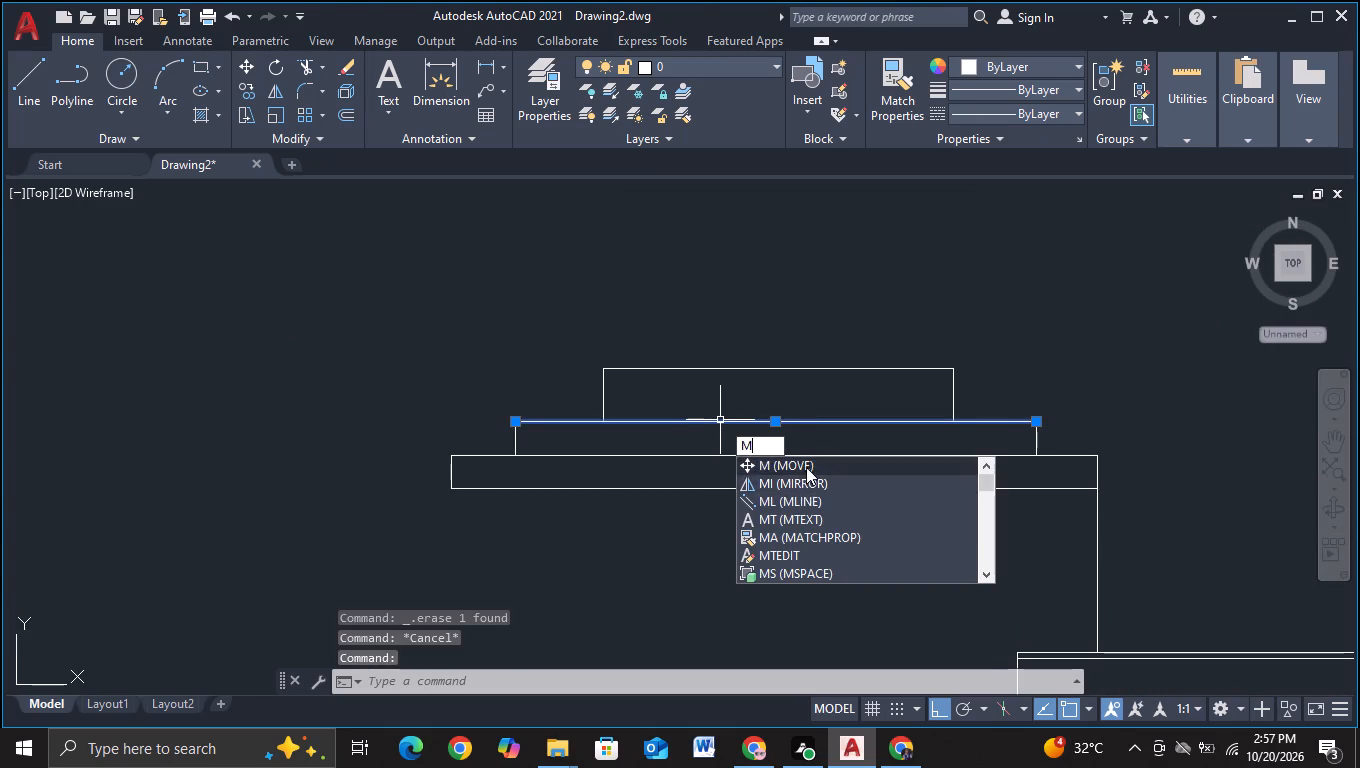
{"action": "left_click", "coordinate": [806, 467]}
{"action": "left_click", "coordinate": [761, 423]}
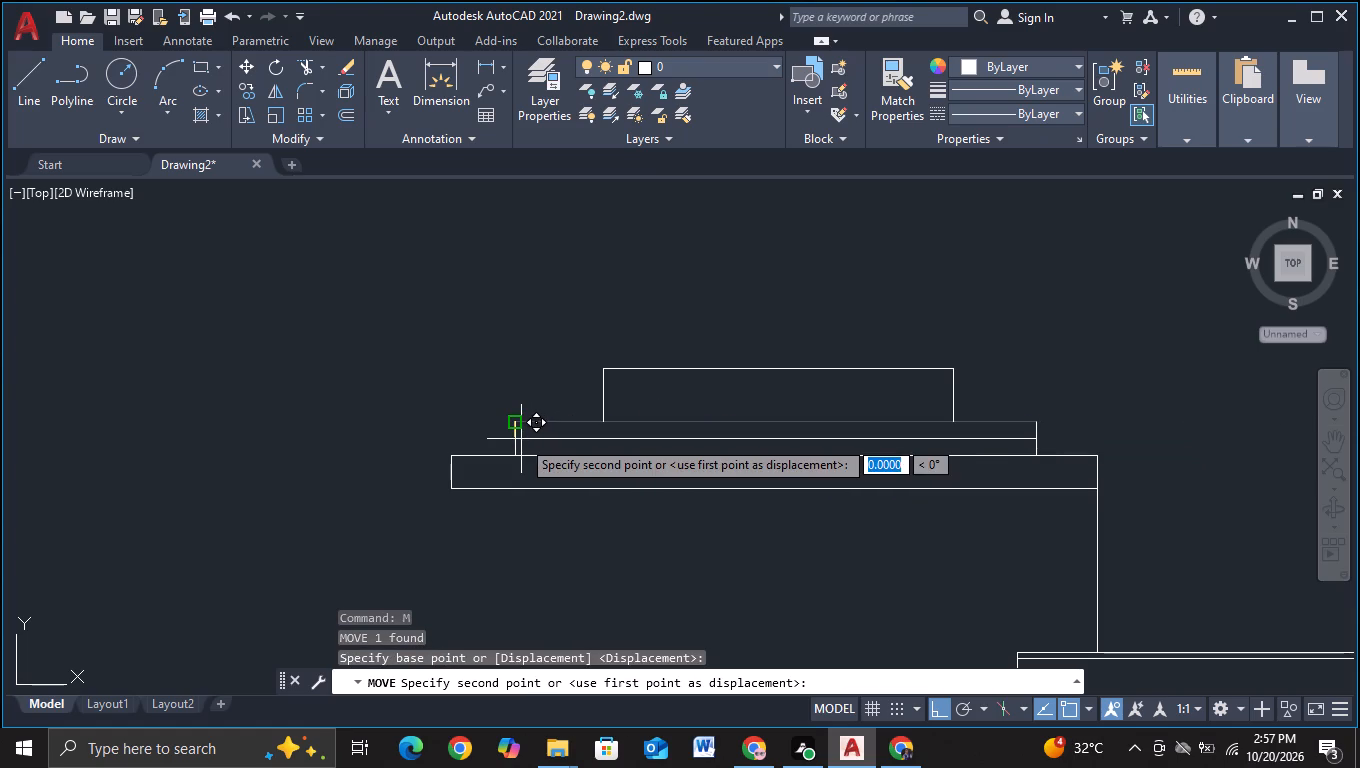
{"action": "scroll", "coordinate": [521, 435], "scroll_direction": "up", "scroll_amount": 3}
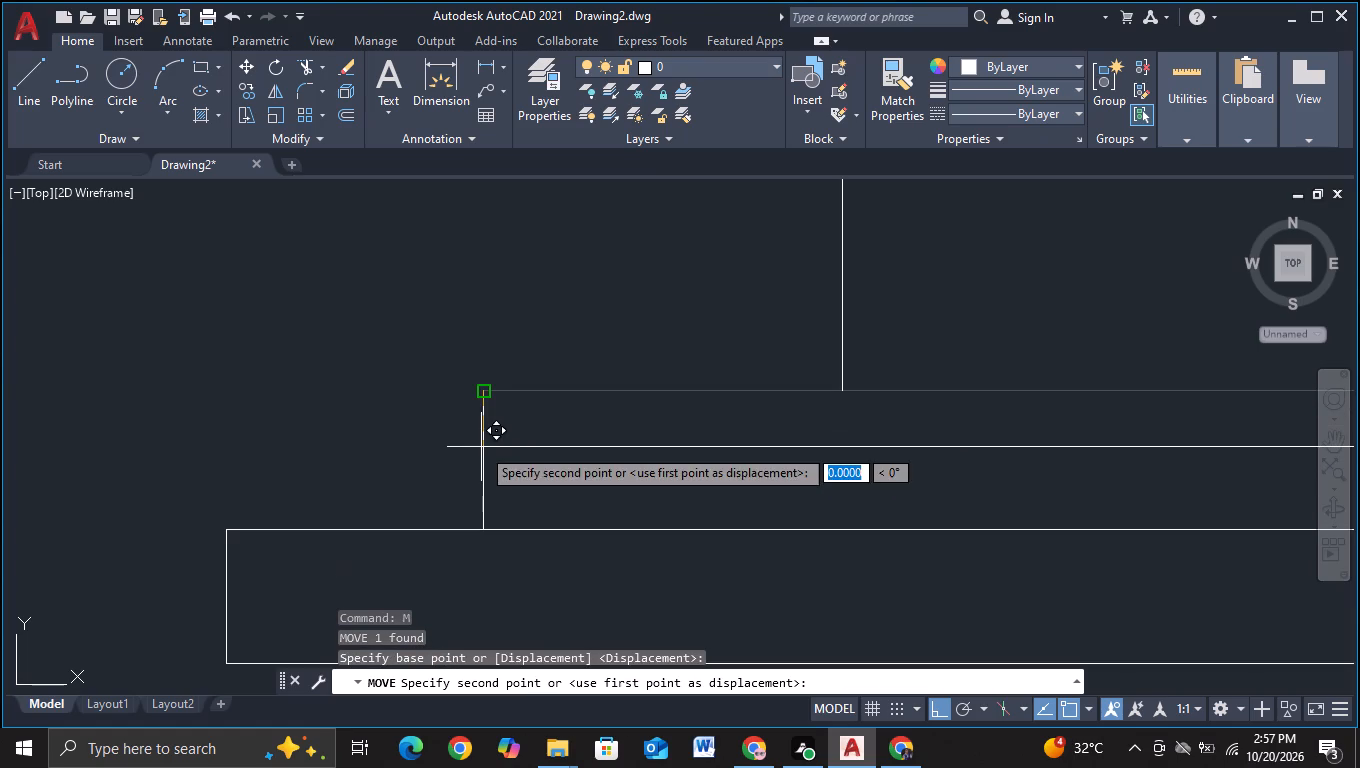
{"action": "left_click", "coordinate": [470, 442]}
{"action": "key", "text": "Escape"}
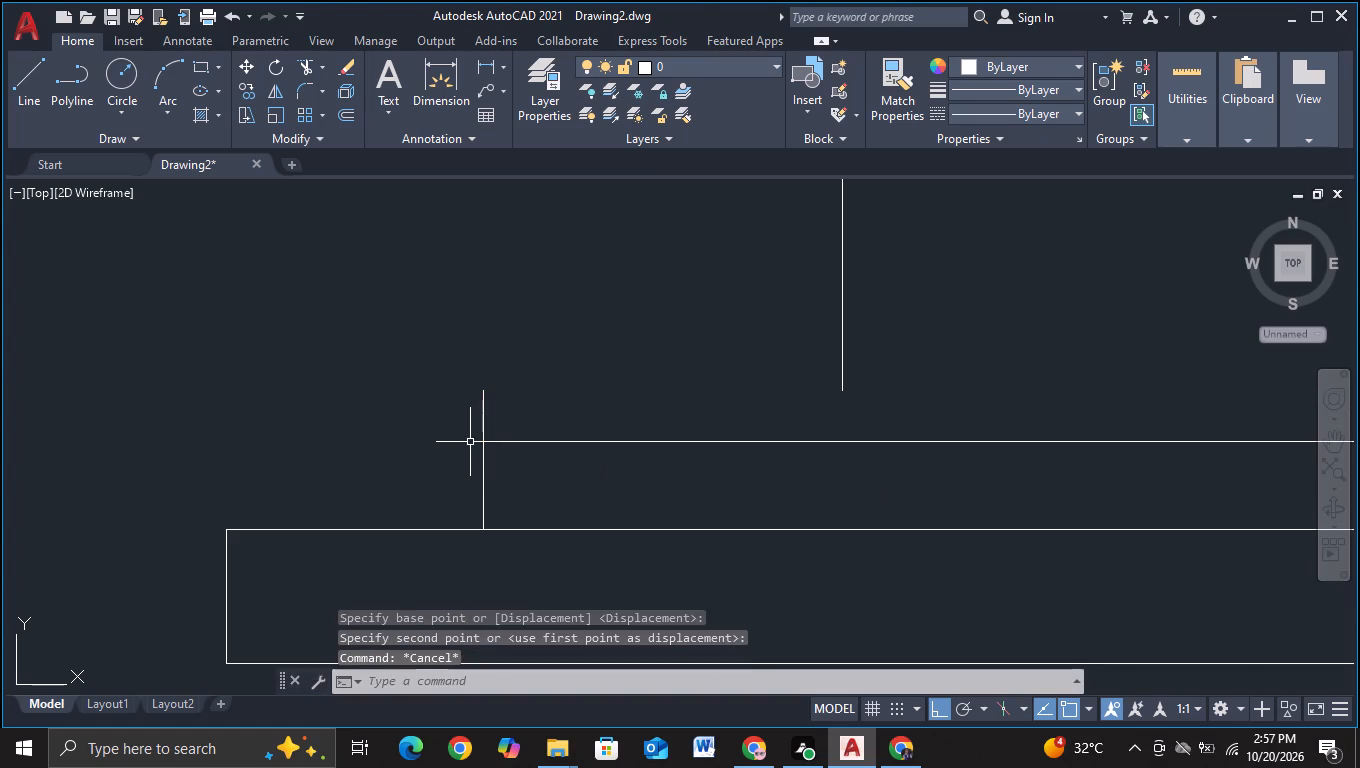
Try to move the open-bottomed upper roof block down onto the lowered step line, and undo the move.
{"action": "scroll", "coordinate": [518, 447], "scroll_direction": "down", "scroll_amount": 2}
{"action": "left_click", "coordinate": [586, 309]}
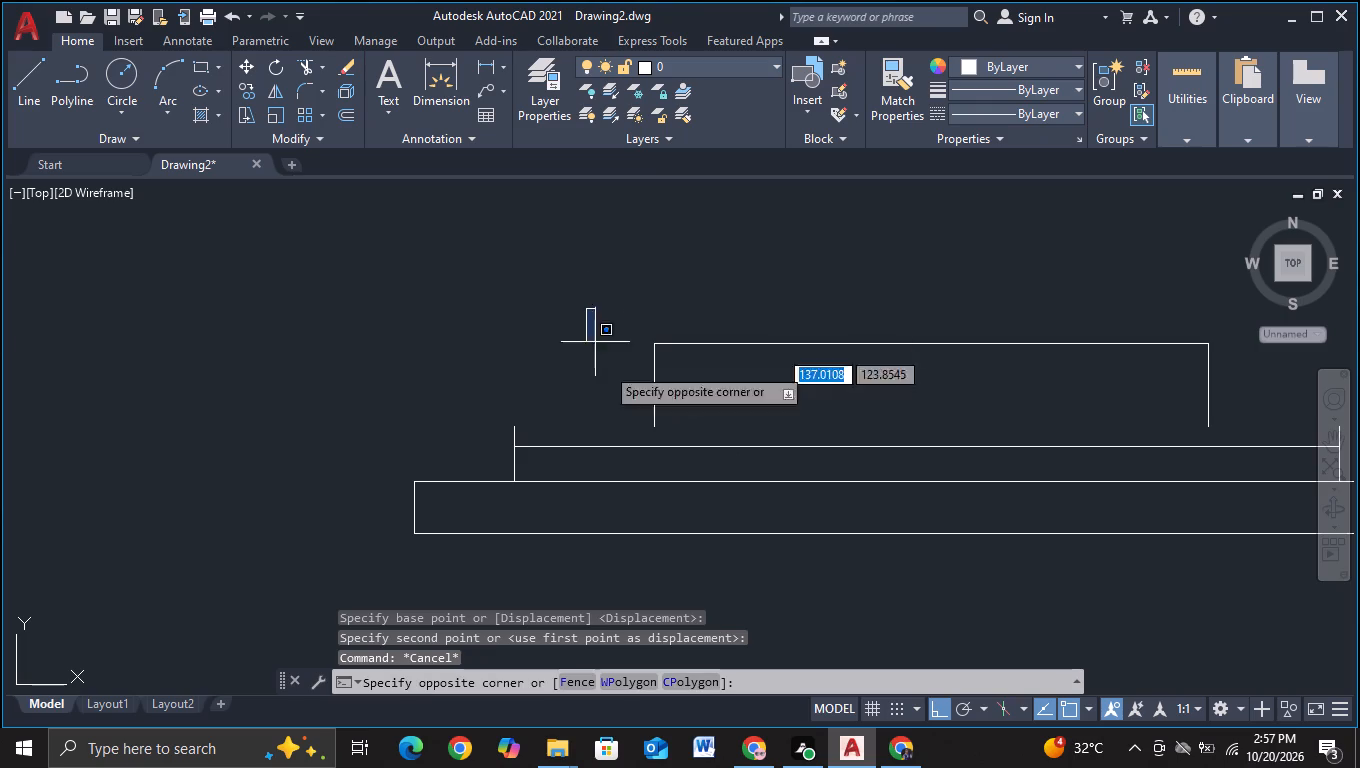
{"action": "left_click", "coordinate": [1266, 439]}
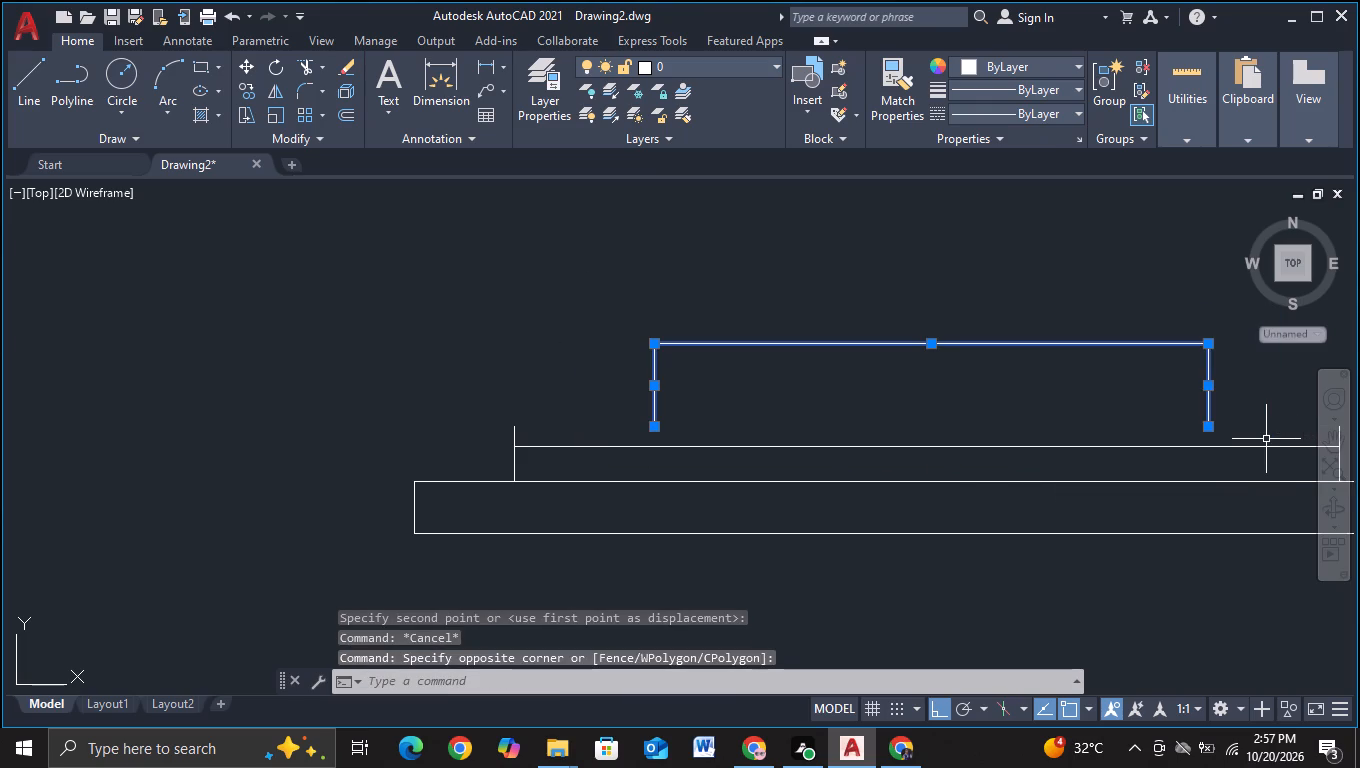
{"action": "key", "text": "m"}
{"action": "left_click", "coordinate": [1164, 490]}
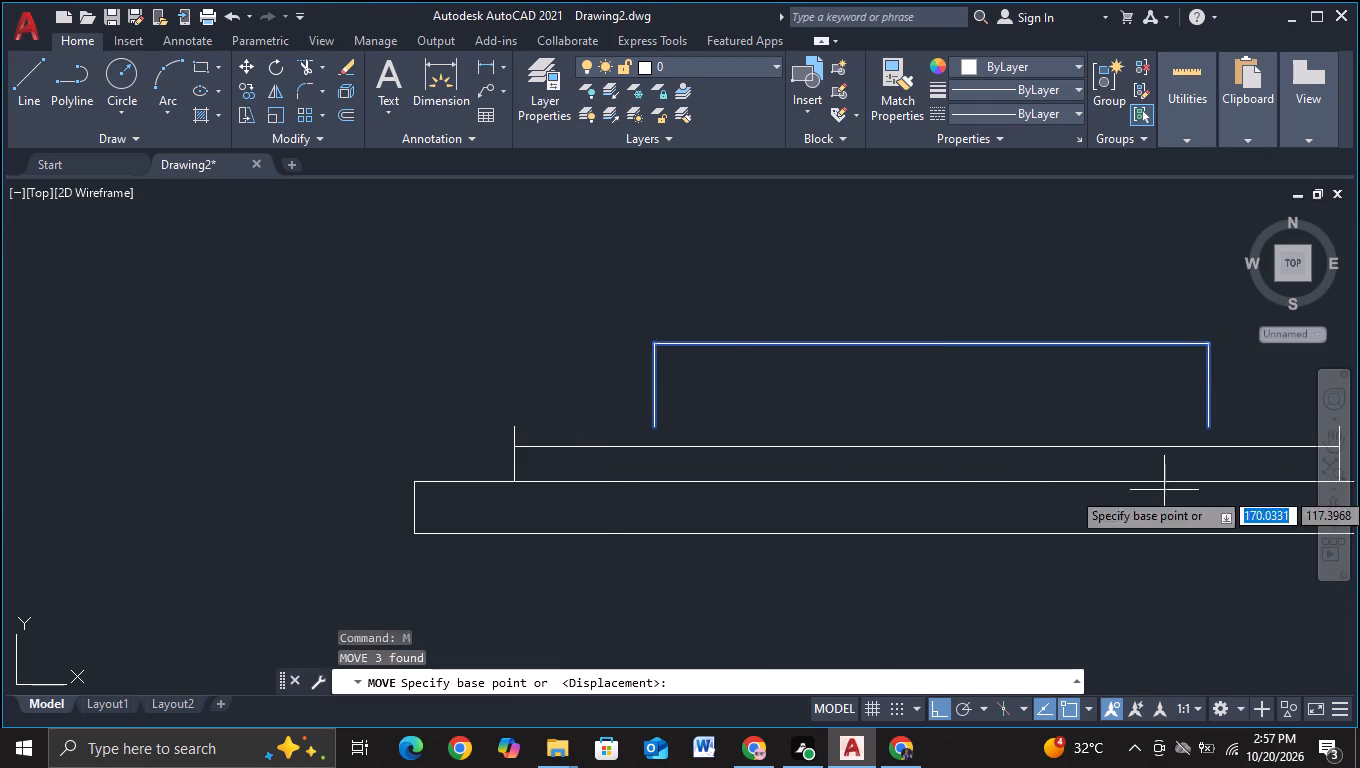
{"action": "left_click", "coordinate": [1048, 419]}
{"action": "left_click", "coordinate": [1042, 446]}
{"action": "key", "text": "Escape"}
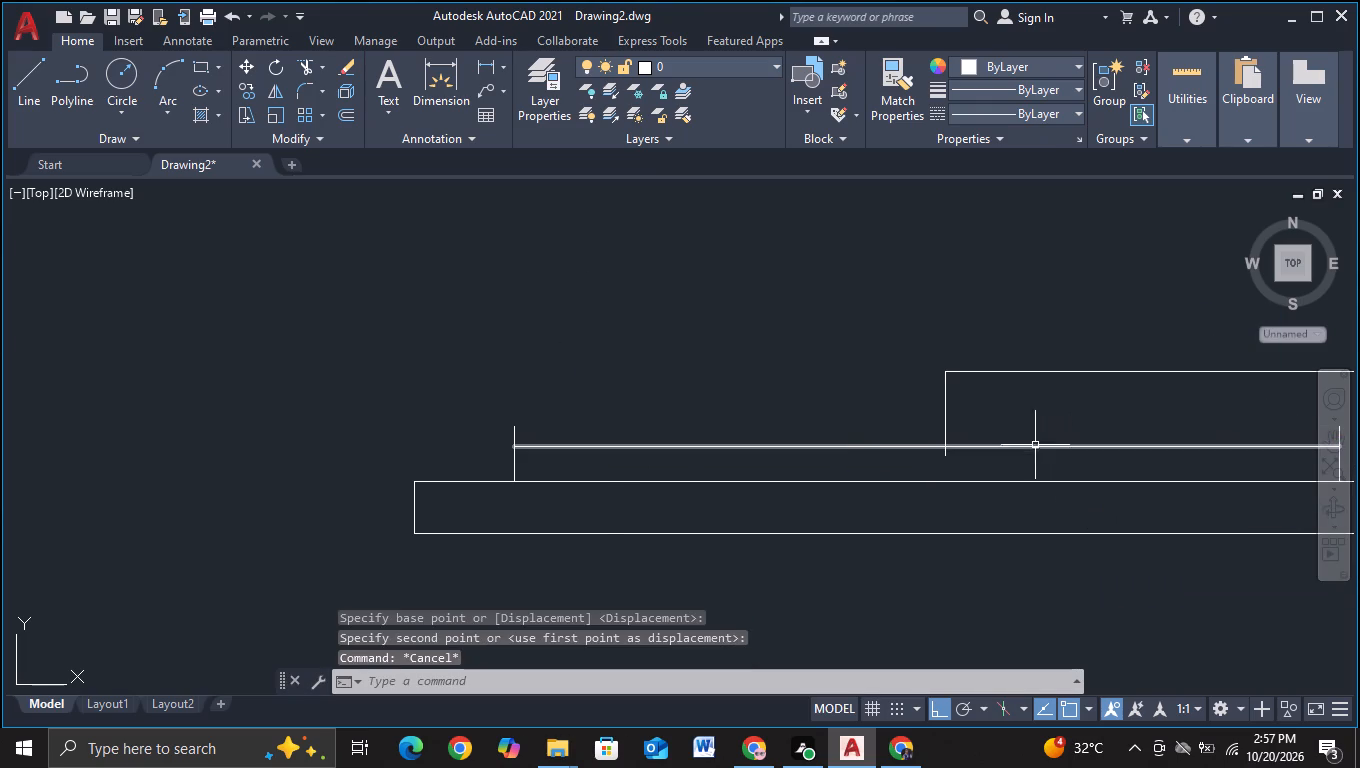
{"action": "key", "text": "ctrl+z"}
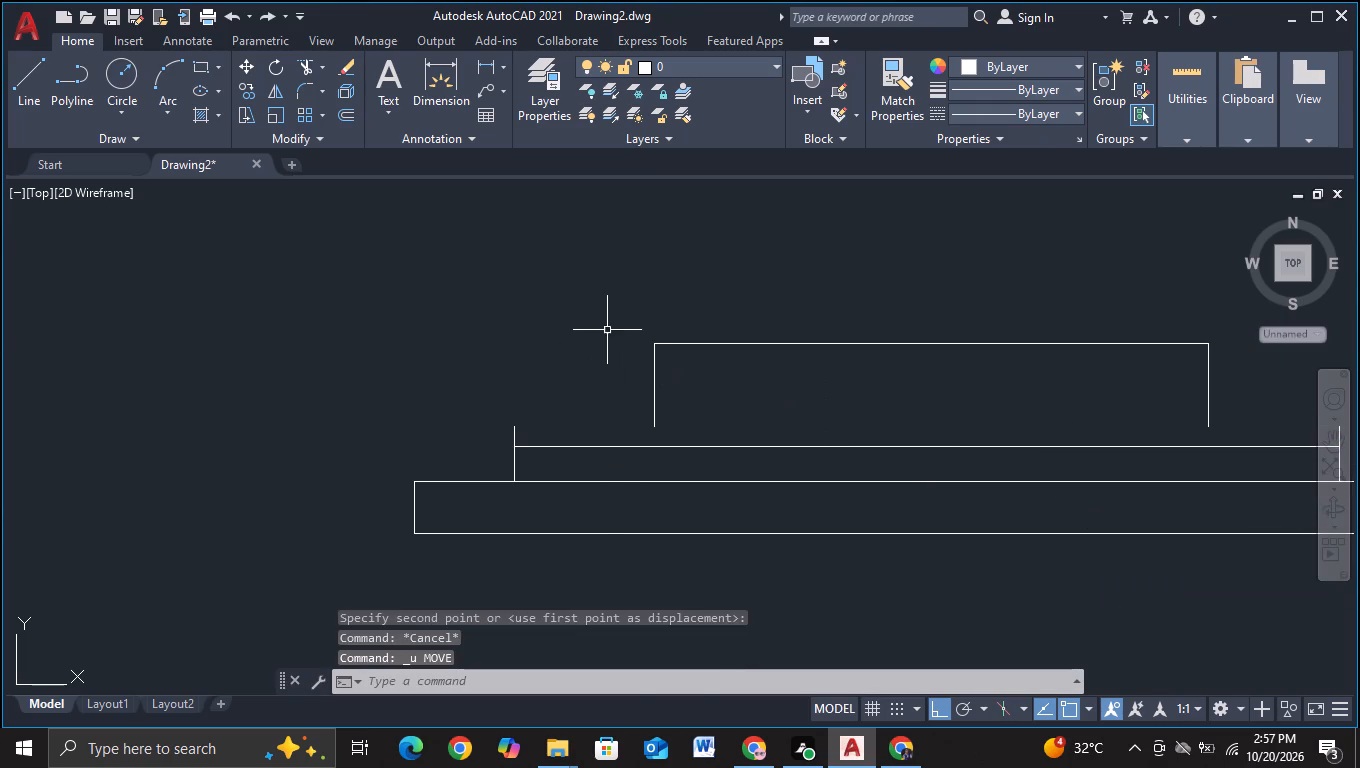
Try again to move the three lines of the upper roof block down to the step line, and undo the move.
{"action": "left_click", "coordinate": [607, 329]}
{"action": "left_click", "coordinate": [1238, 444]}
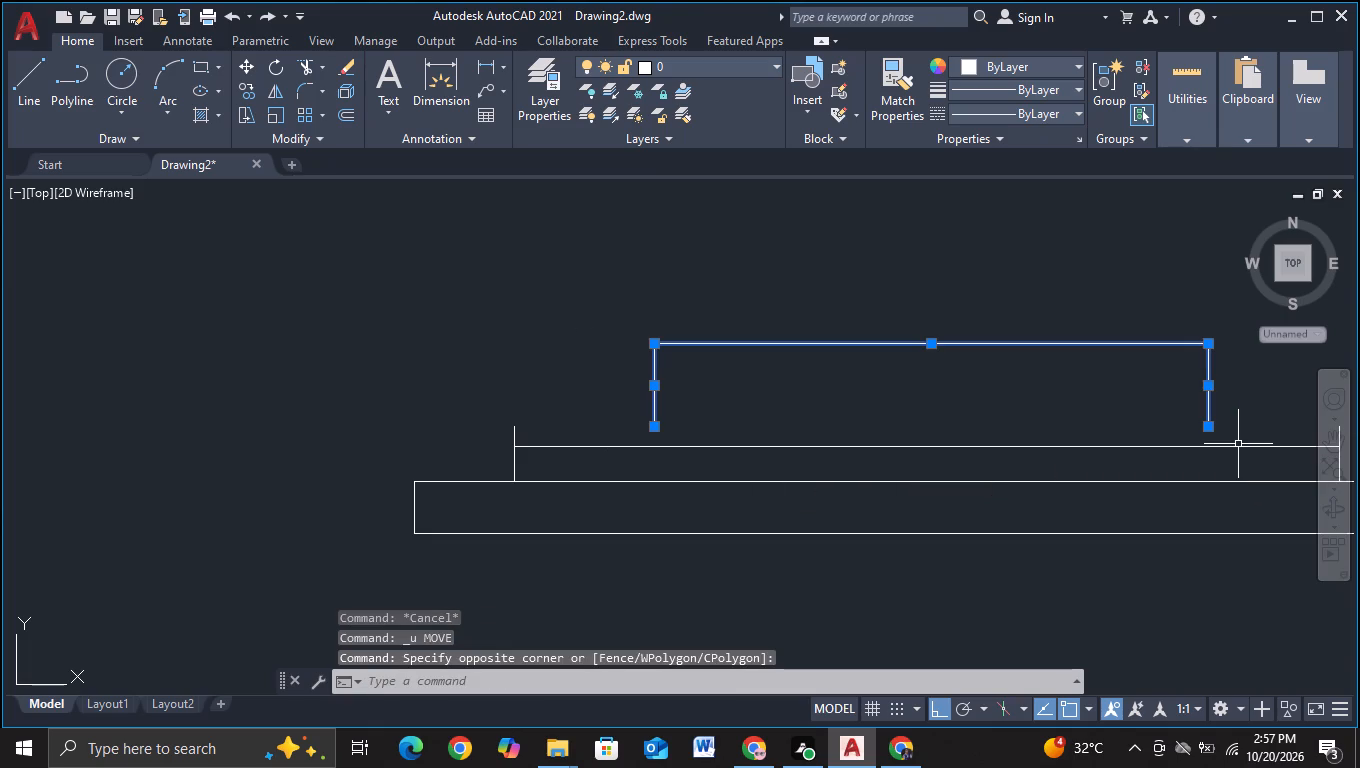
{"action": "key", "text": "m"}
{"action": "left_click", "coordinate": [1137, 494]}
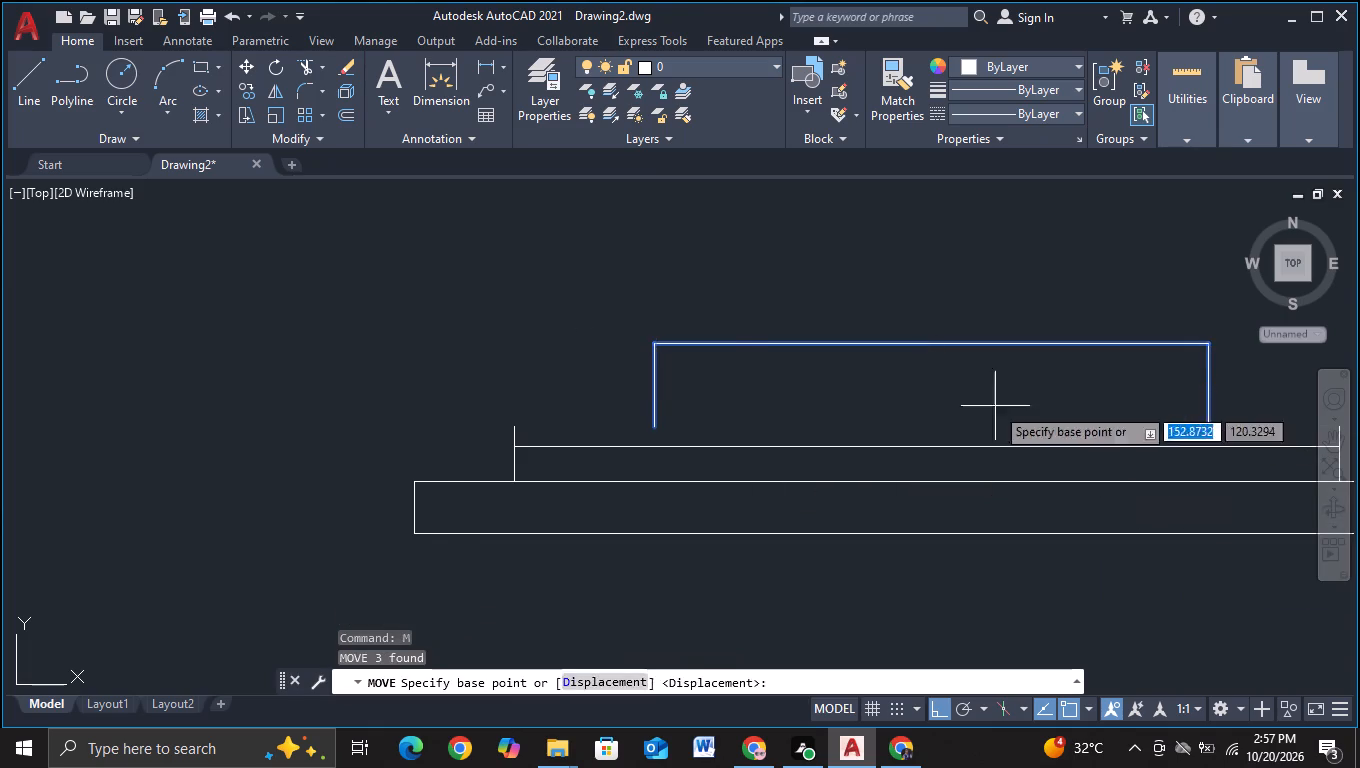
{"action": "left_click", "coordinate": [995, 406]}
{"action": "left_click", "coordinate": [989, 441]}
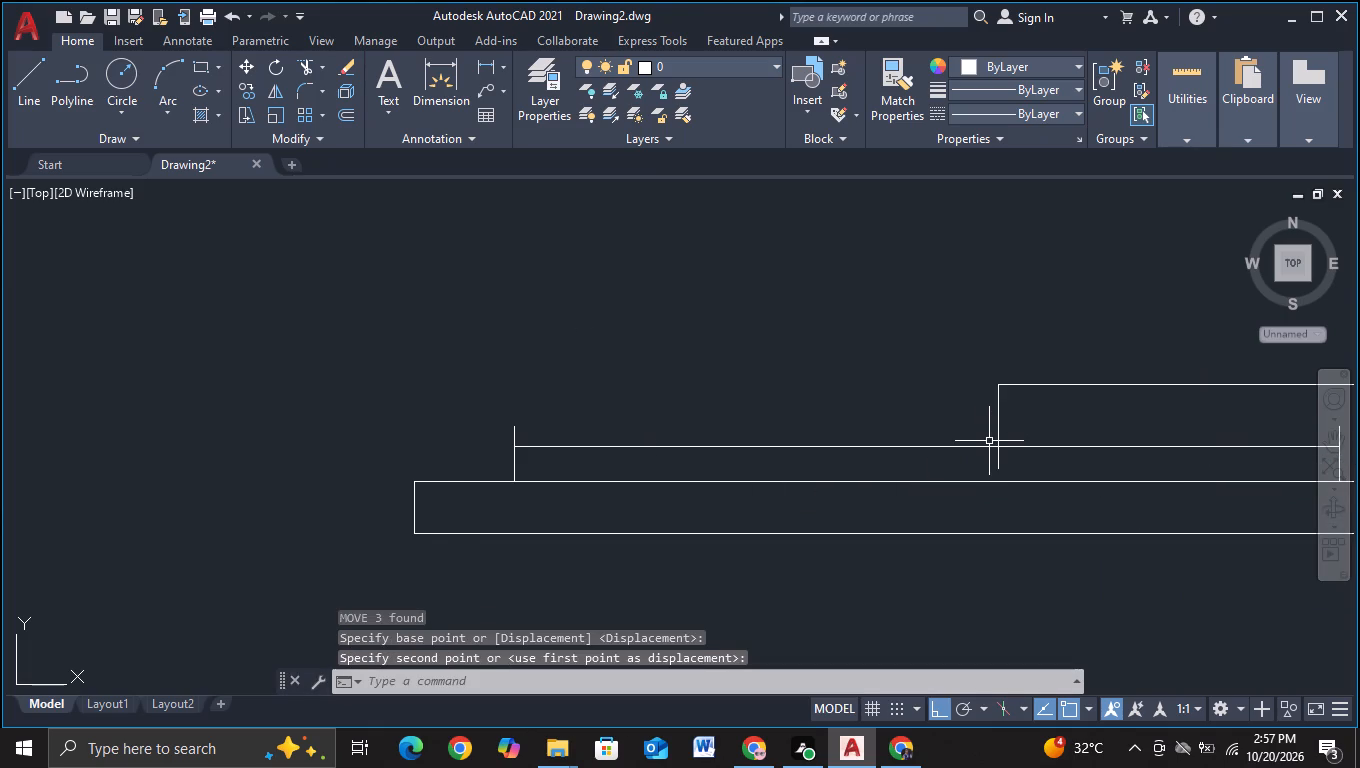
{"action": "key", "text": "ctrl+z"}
Move the upper roof block straight down about 1.28 units with object snap off, its sides ending slightly below the step's top line.
{"action": "left_click", "coordinate": [598, 293]}
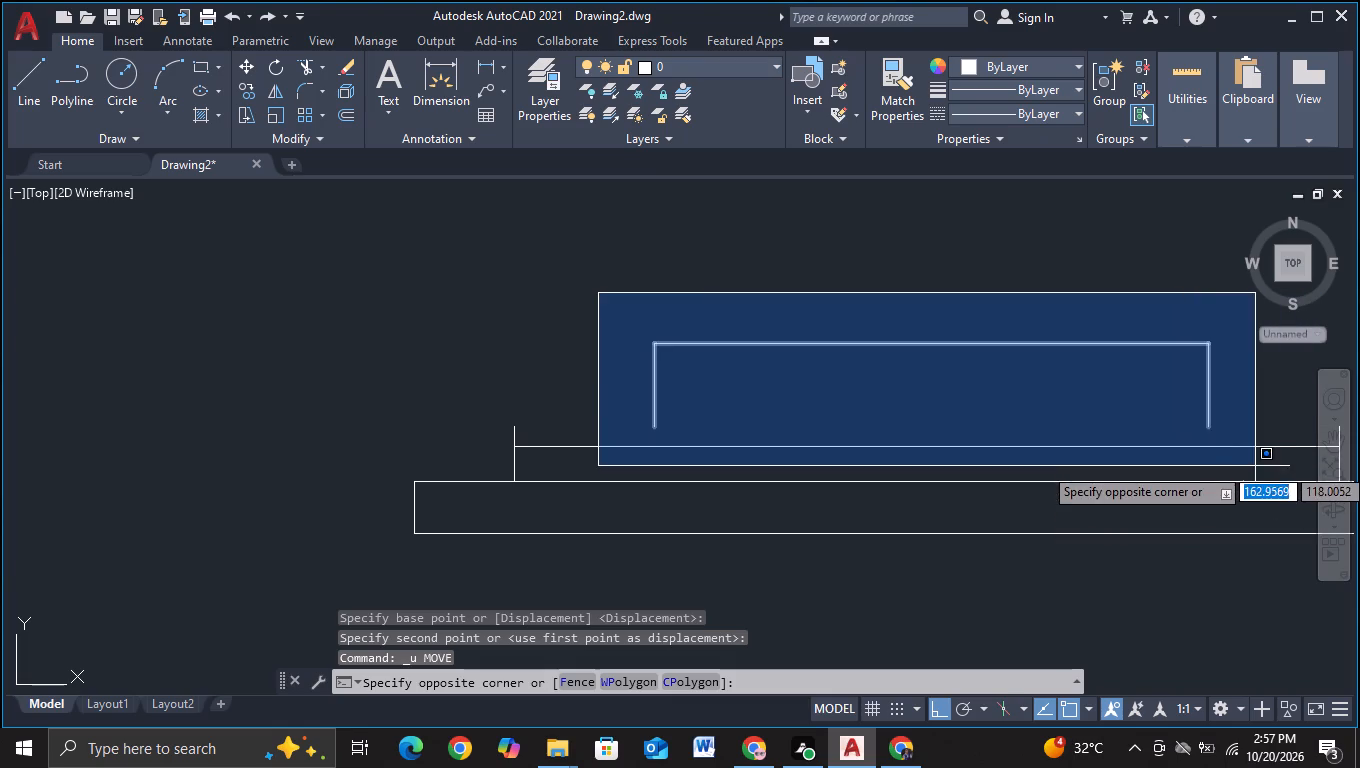
{"action": "left_click", "coordinate": [1228, 442]}
{"action": "key", "text": "m"}
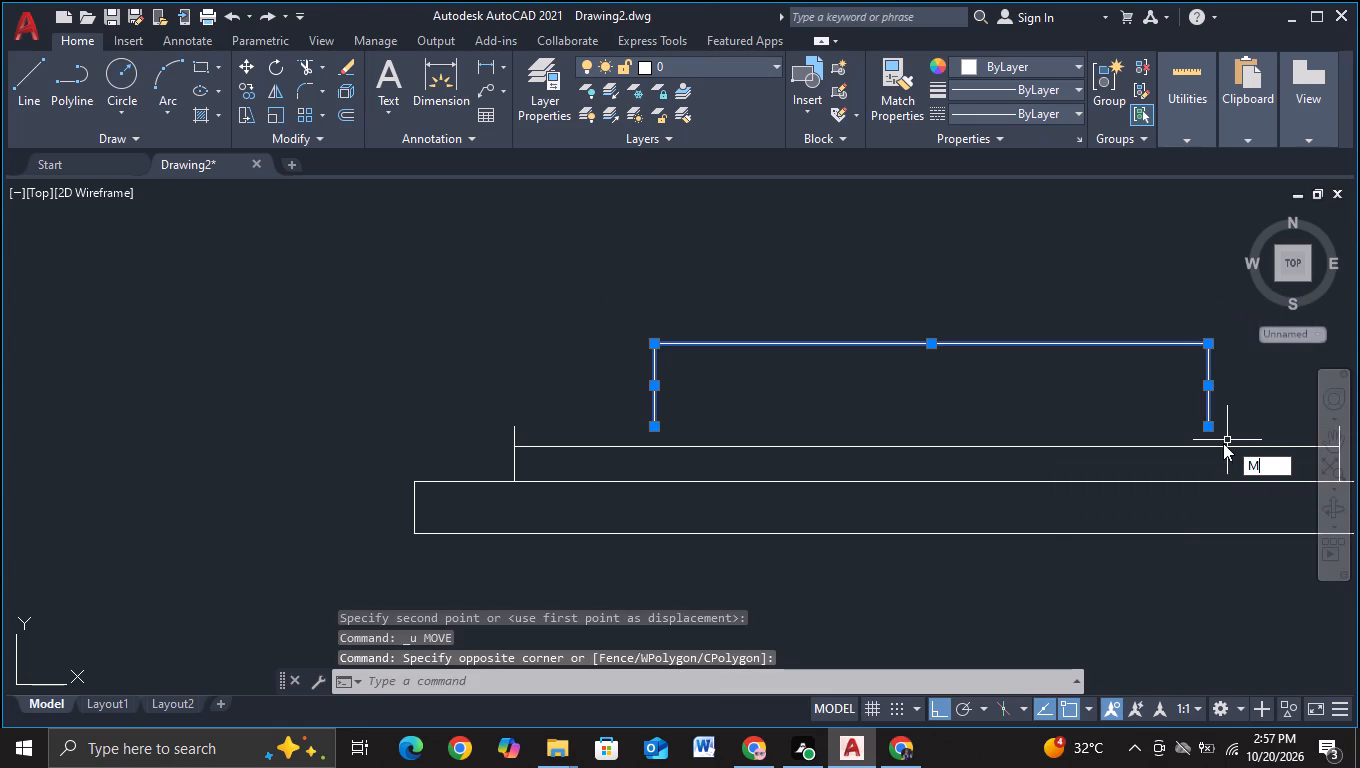
{"action": "left_click", "coordinate": [1200, 483]}
{"action": "left_click", "coordinate": [1000, 427]}
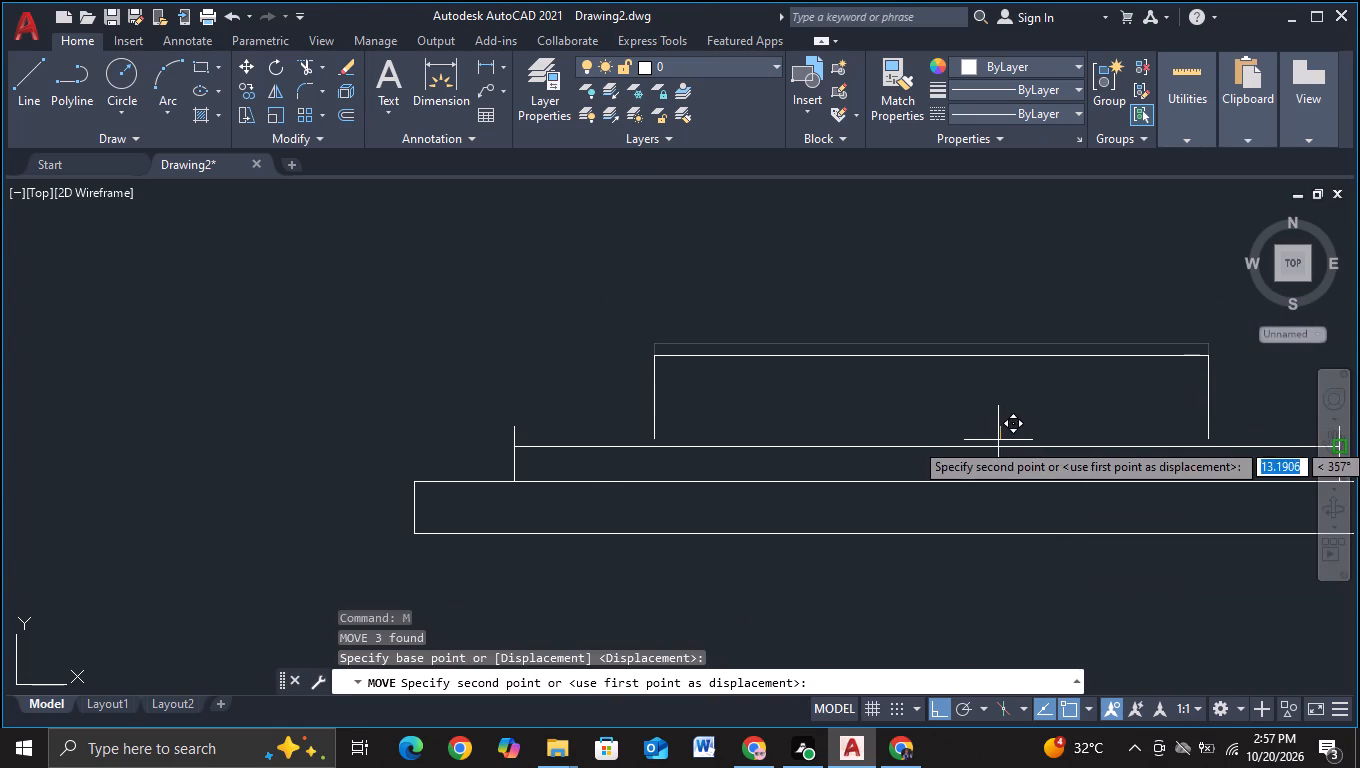
{"action": "scroll", "coordinate": [990, 463], "scroll_direction": "up", "scroll_amount": 1}
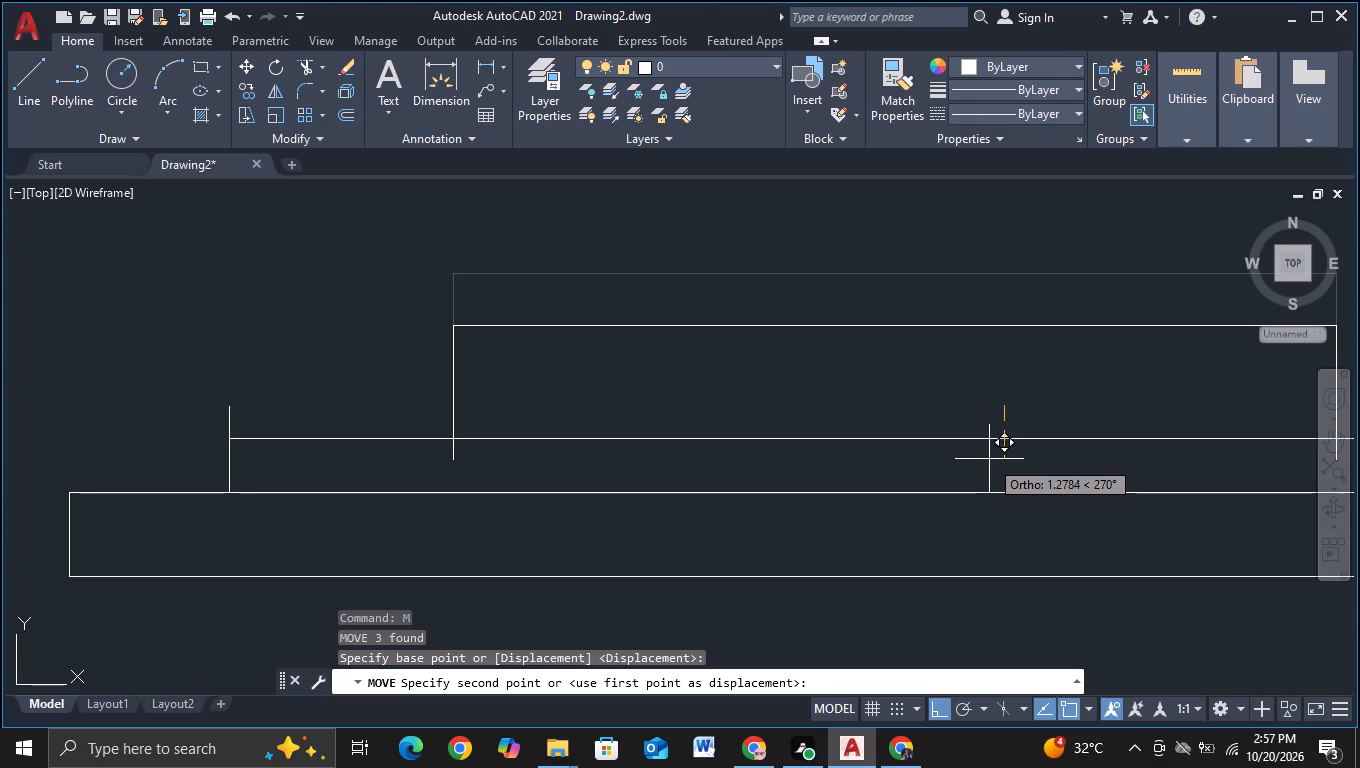
{"action": "key", "text": "F3"}
{"action": "left_click", "coordinate": [989, 459]}
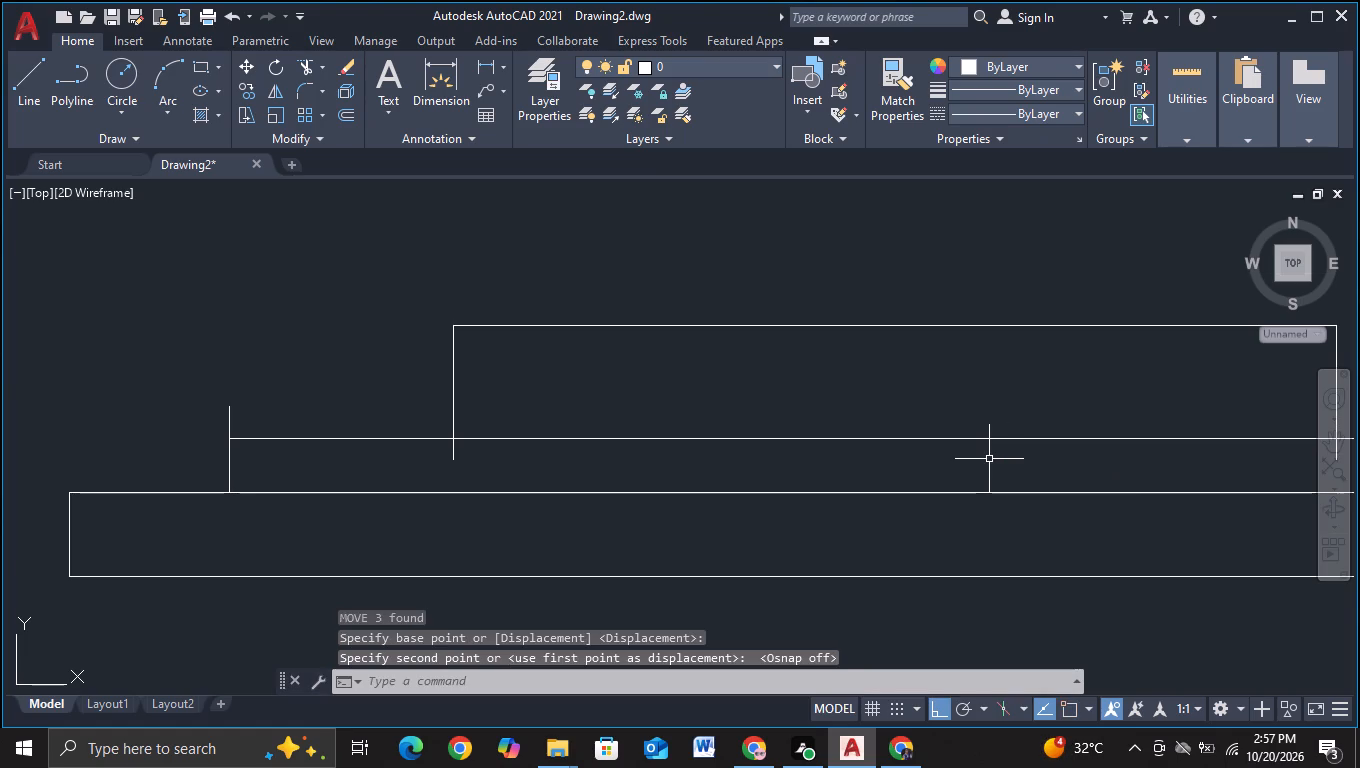
Trim the roof step's side ends above its top line and the upper block's side ends below that line.
{"action": "left_click", "coordinate": [311, 71]}
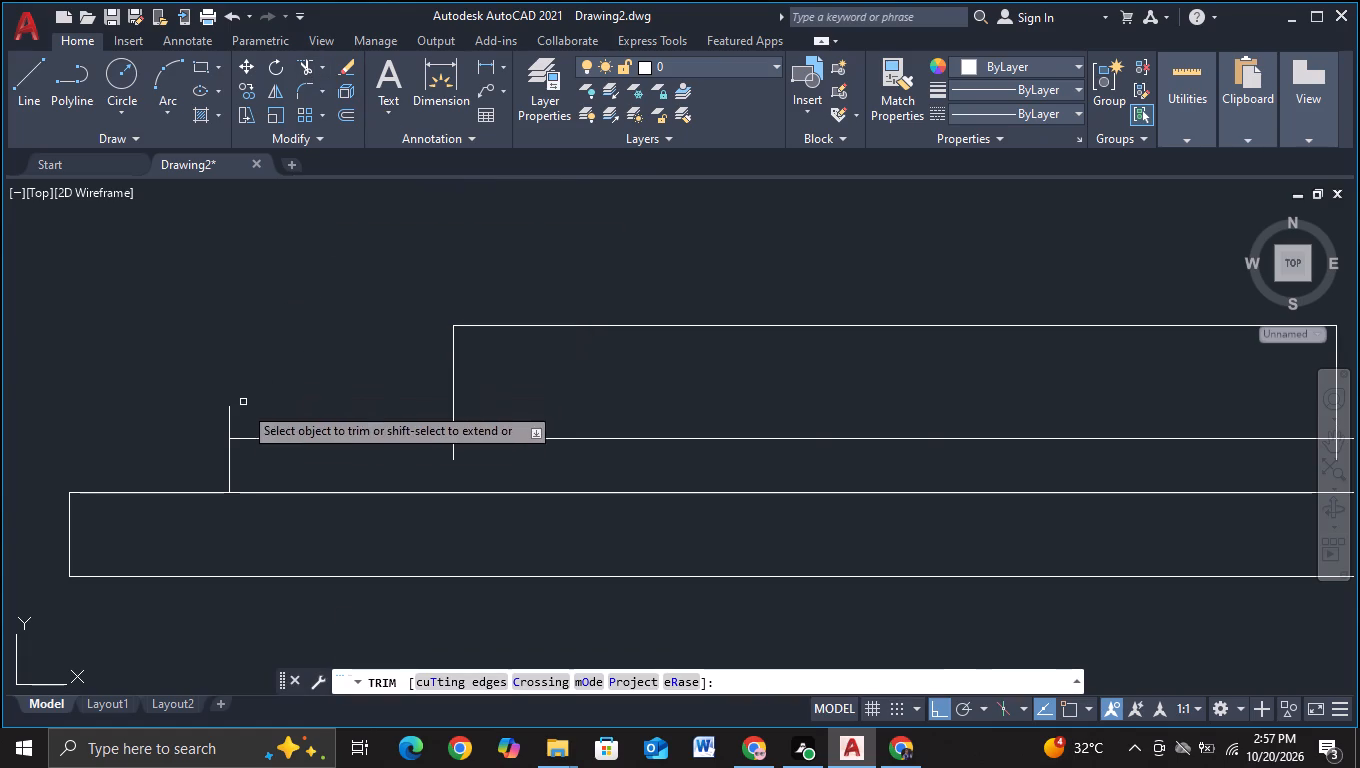
{"action": "left_click", "coordinate": [228, 423]}
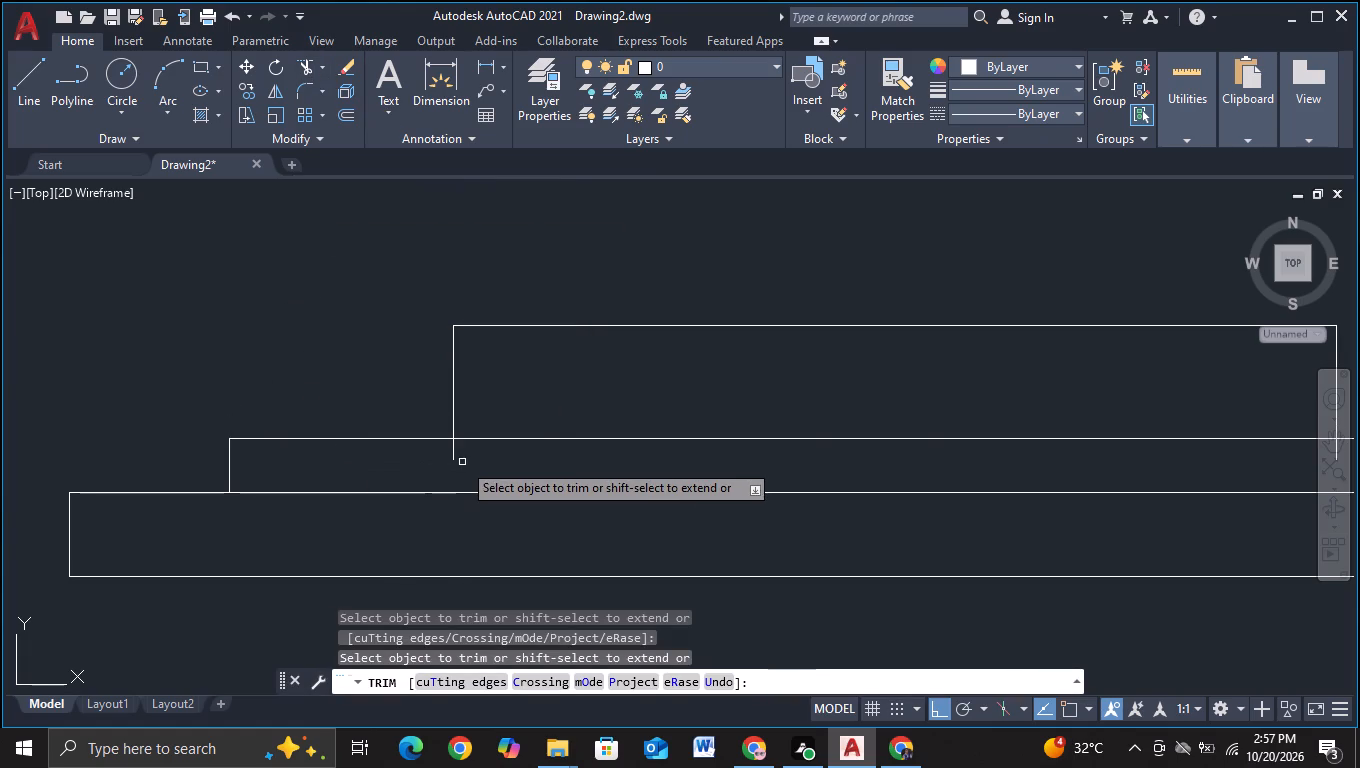
{"action": "left_click", "coordinate": [451, 458]}
{"action": "scroll", "coordinate": [524, 446], "scroll_direction": "down", "scroll_amount": 3}
{"action": "scroll", "coordinate": [757, 452], "scroll_direction": "up", "scroll_amount": 2}
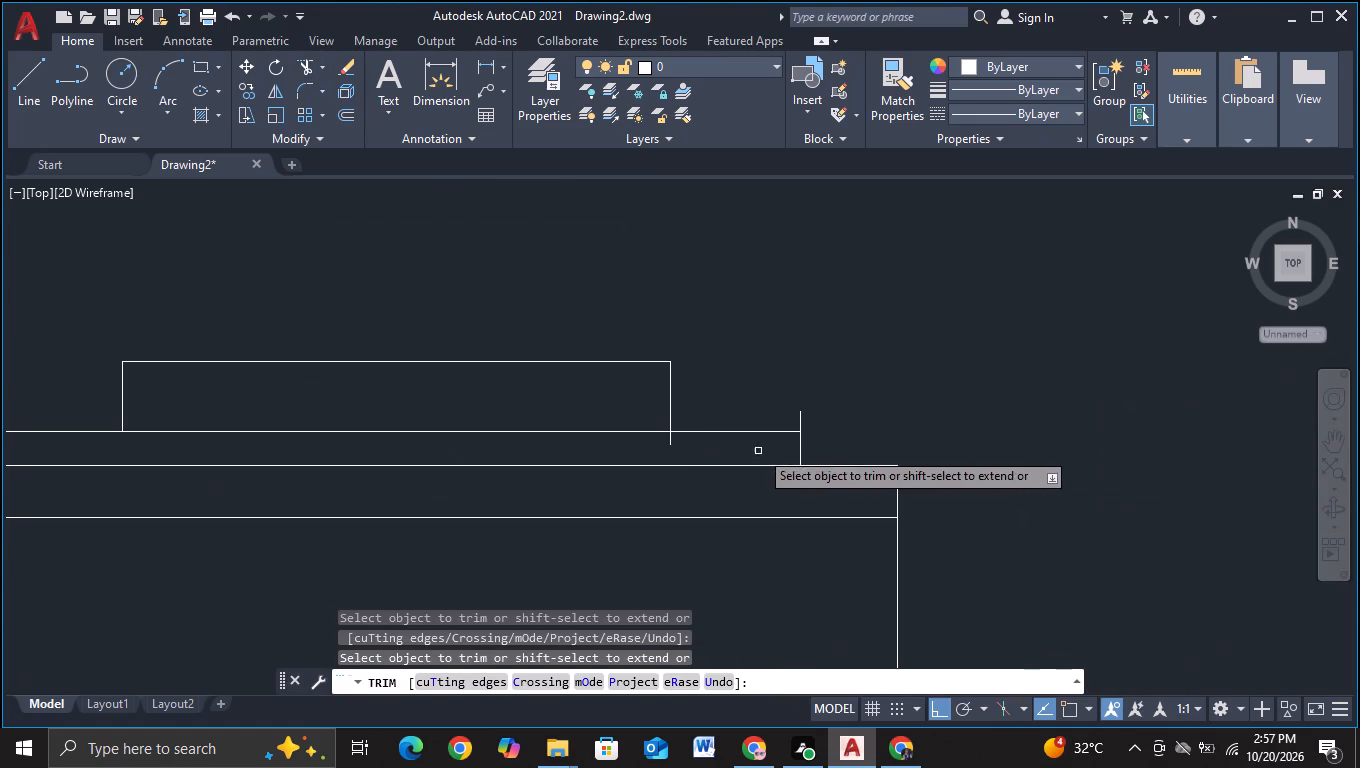
{"action": "left_click", "coordinate": [669, 444]}
{"action": "left_click", "coordinate": [801, 422]}
{"action": "scroll", "coordinate": [804, 420], "scroll_direction": "down", "scroll_amount": 2}
{"action": "key", "text": "Escape"}
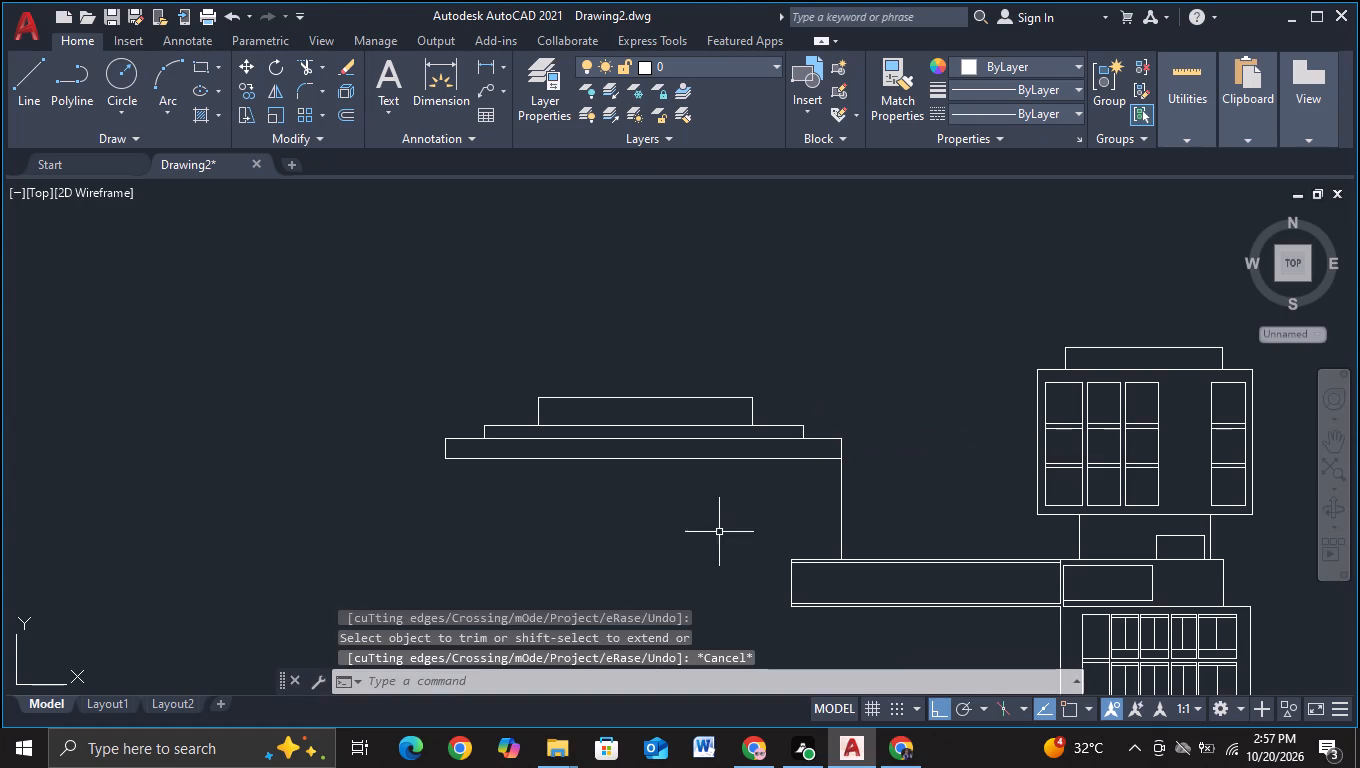
With object snap on, draw the left wing's left wall about 10.44 units down from the roof band, and its base line across to the connecting band's left edge.
{"action": "middle_click_drag", "start_coordinate": [719, 532], "coordinate": [742, 425]}
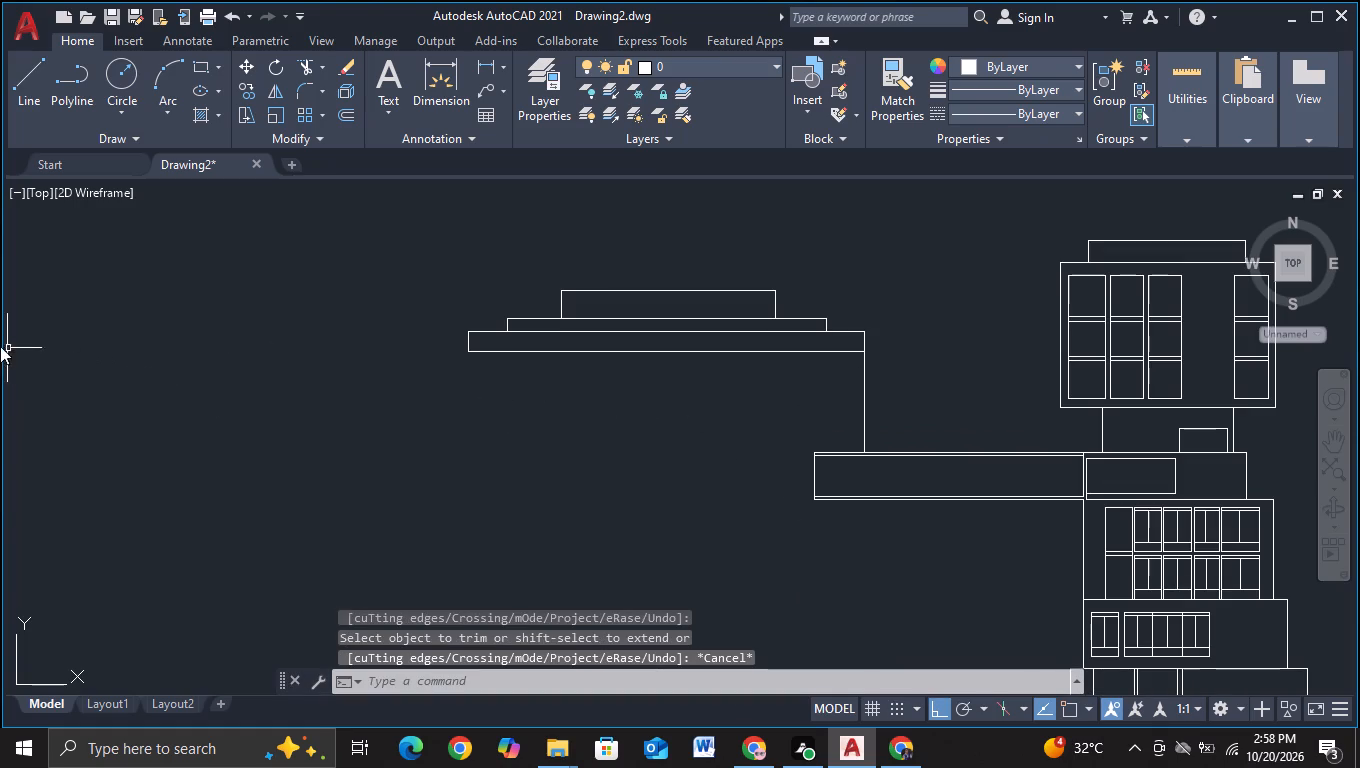
{"action": "left_click", "coordinate": [26, 103]}
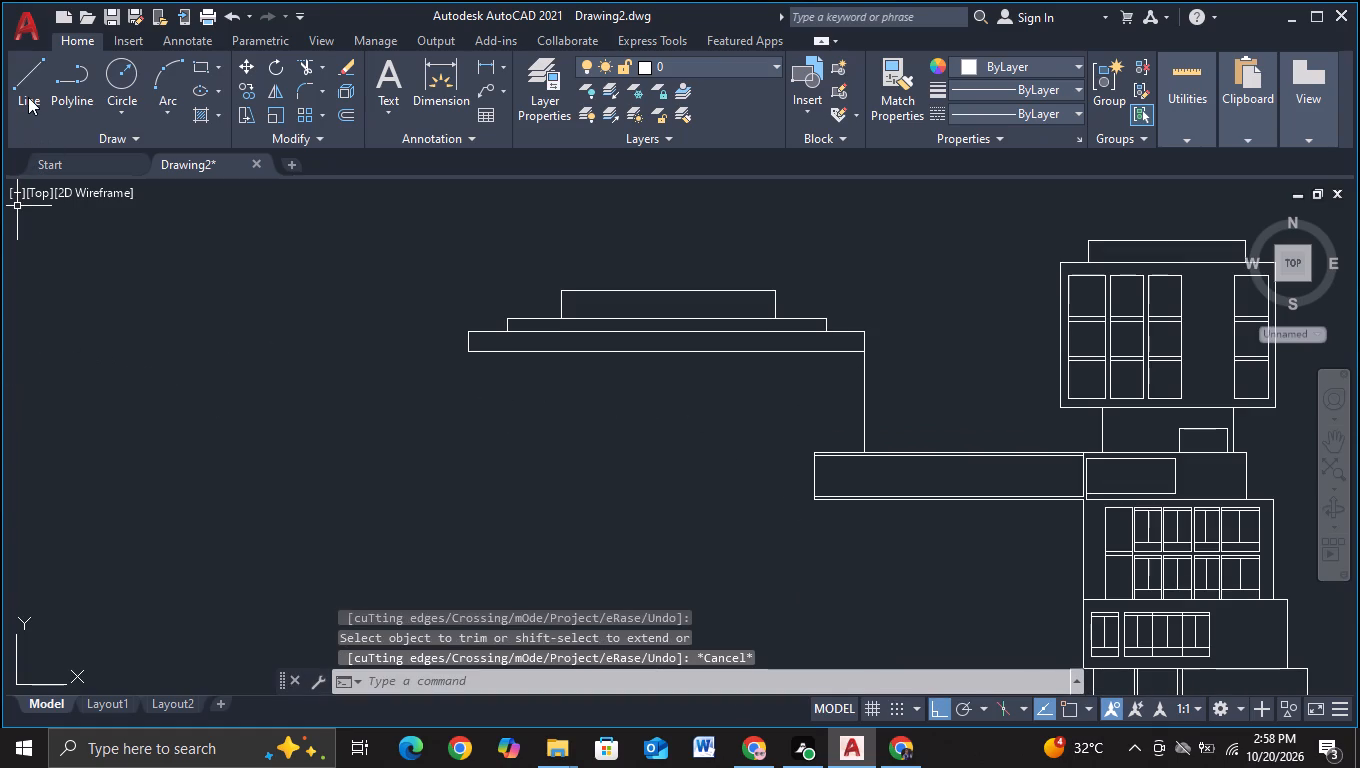
{"action": "left_click", "coordinate": [28, 97]}
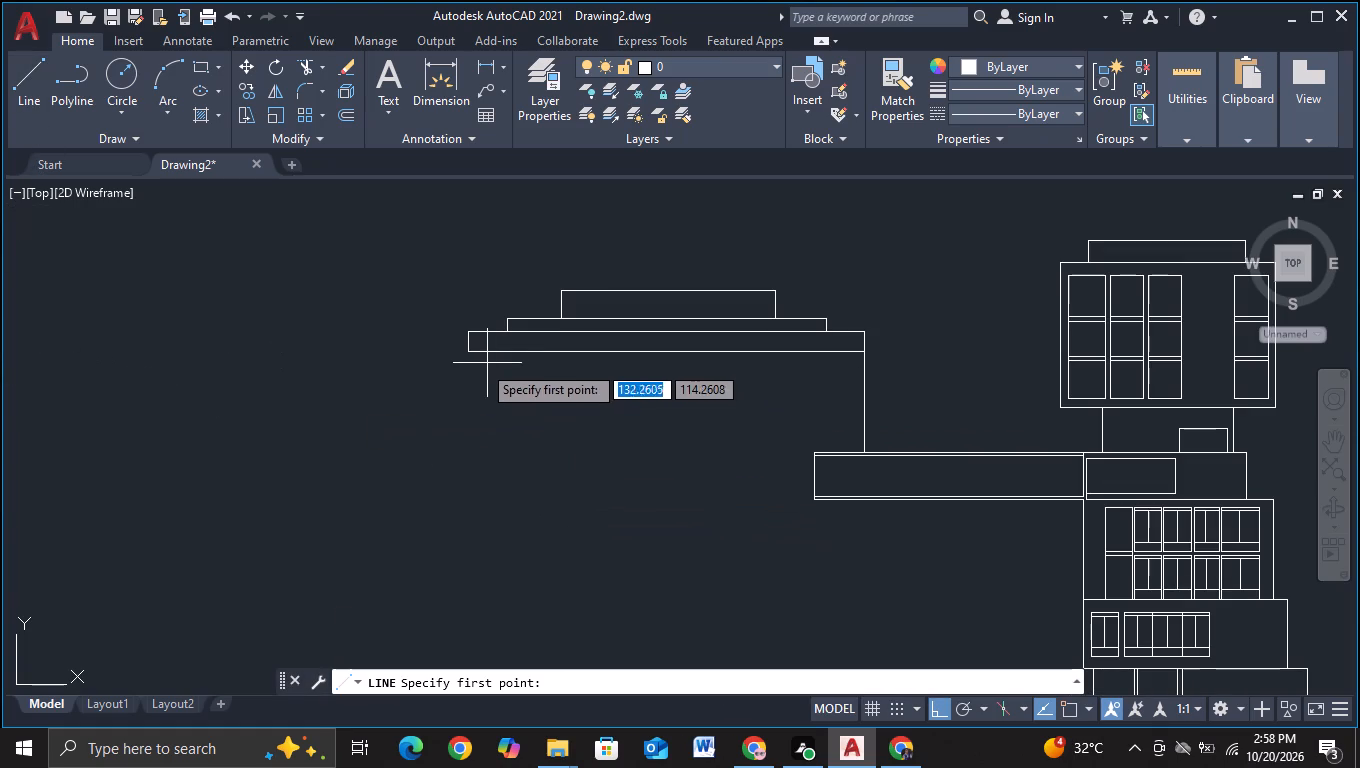
{"action": "key", "text": "F3"}
{"action": "left_click", "coordinate": [468, 356]}
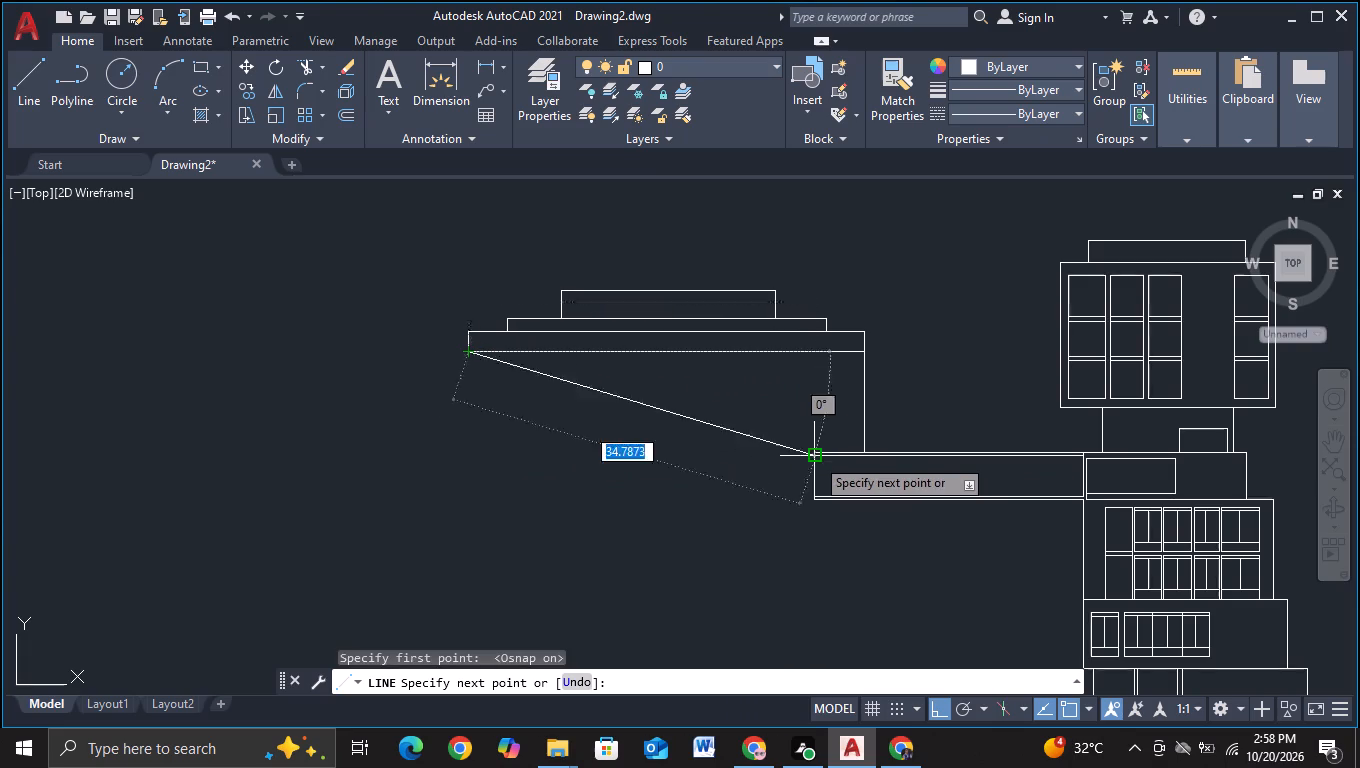
{"action": "left_click", "coordinate": [468, 455]}
{"action": "scroll", "coordinate": [816, 436], "scroll_direction": "up", "scroll_amount": 2}
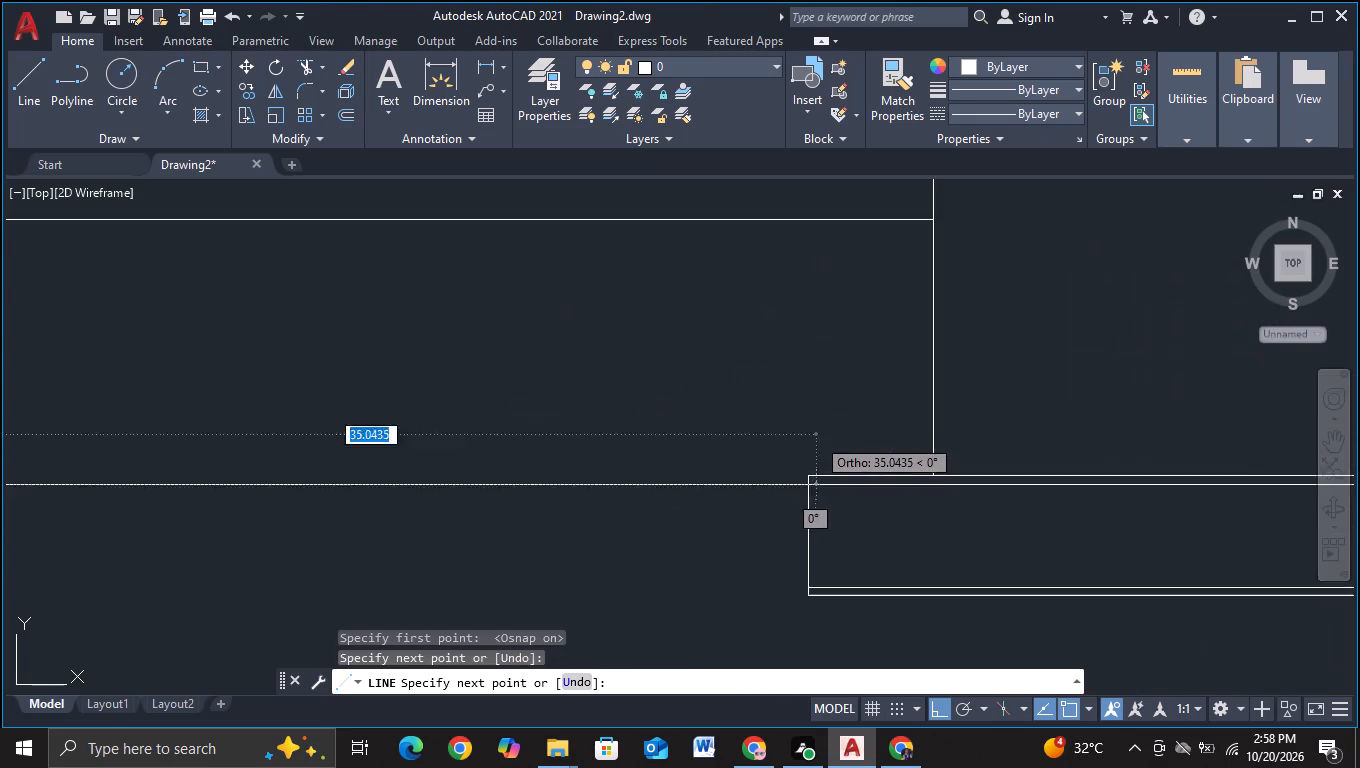
{"action": "scroll", "coordinate": [816, 438], "scroll_direction": "up", "scroll_amount": 1}
{"action": "left_click", "coordinate": [801, 509]}
{"action": "key", "text": "Escape"}
{"action": "scroll", "coordinate": [599, 468], "scroll_direction": "down", "scroll_amount": 2}
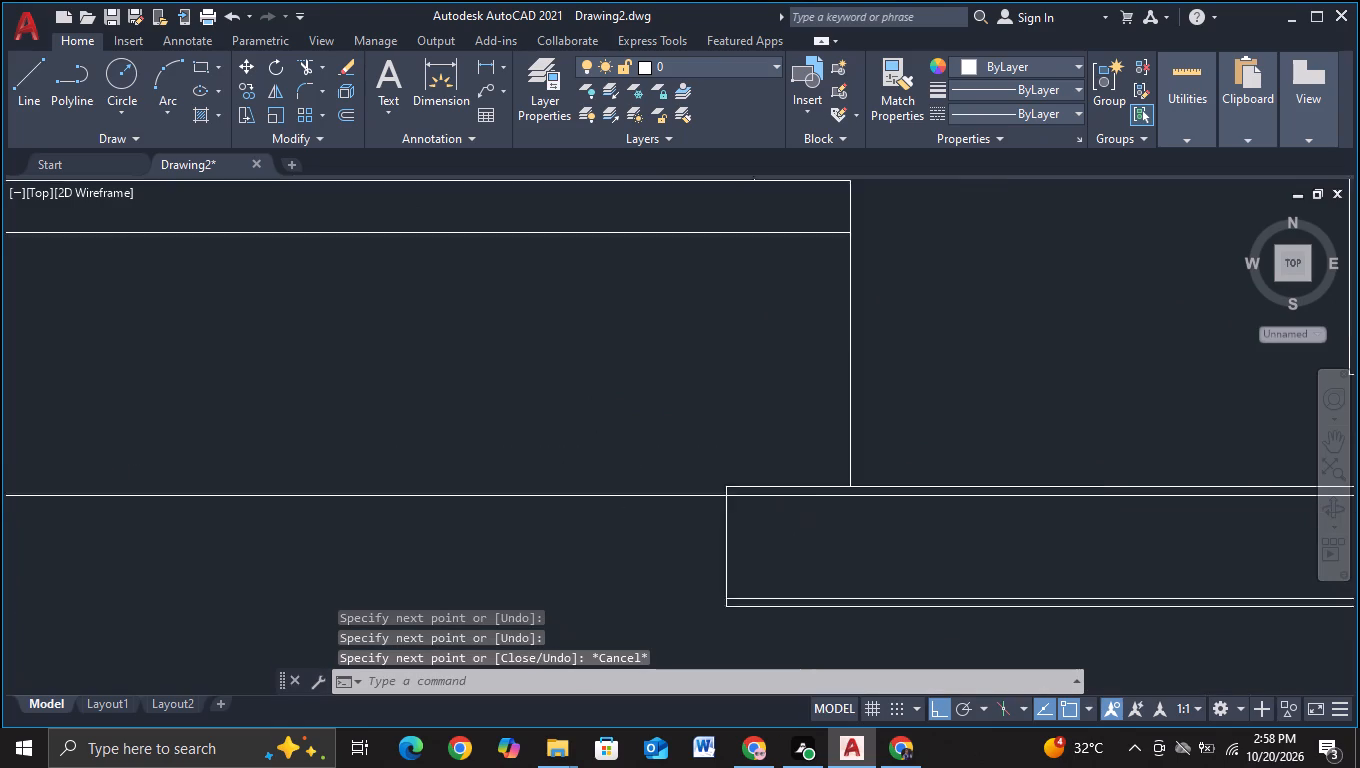
{"action": "middle_click_drag", "start_coordinate": [624, 504], "coordinate": [755, 479]}
{"action": "key", "text": "Escape"}
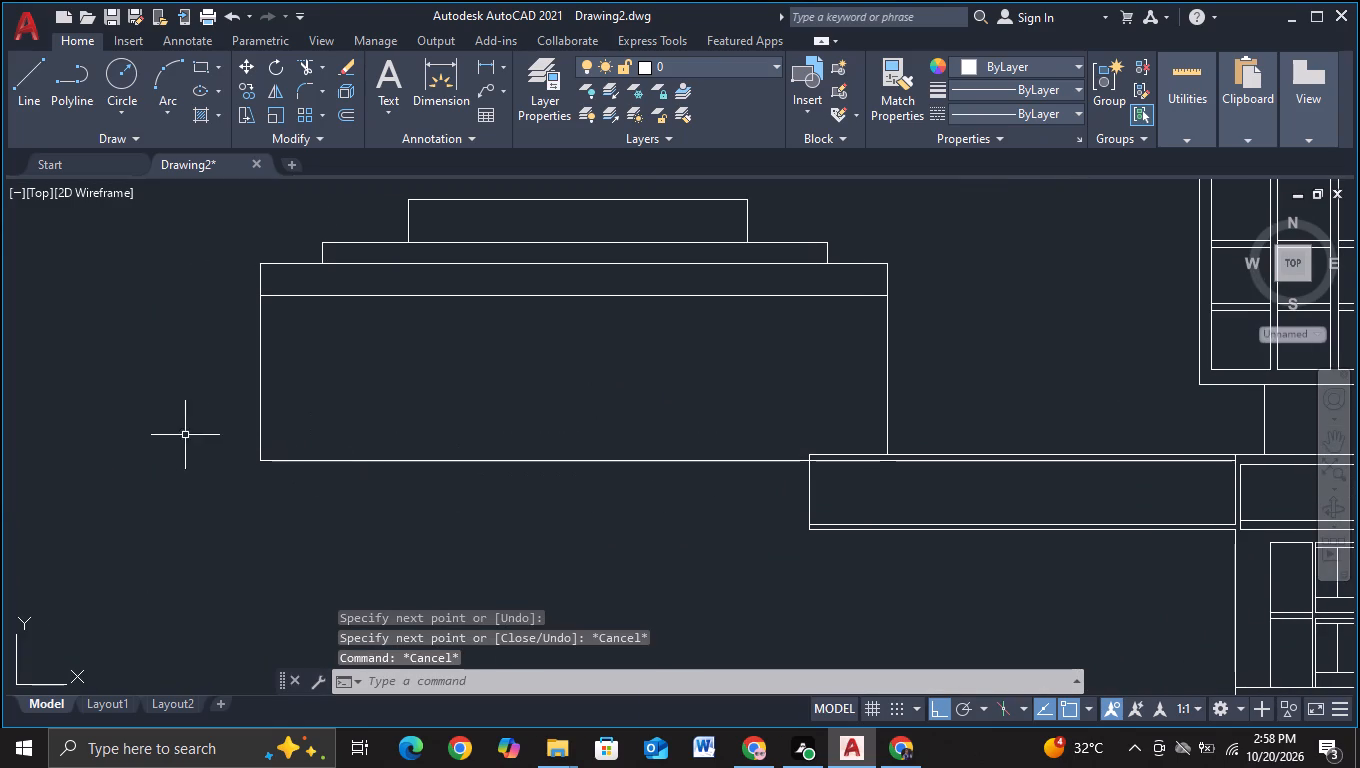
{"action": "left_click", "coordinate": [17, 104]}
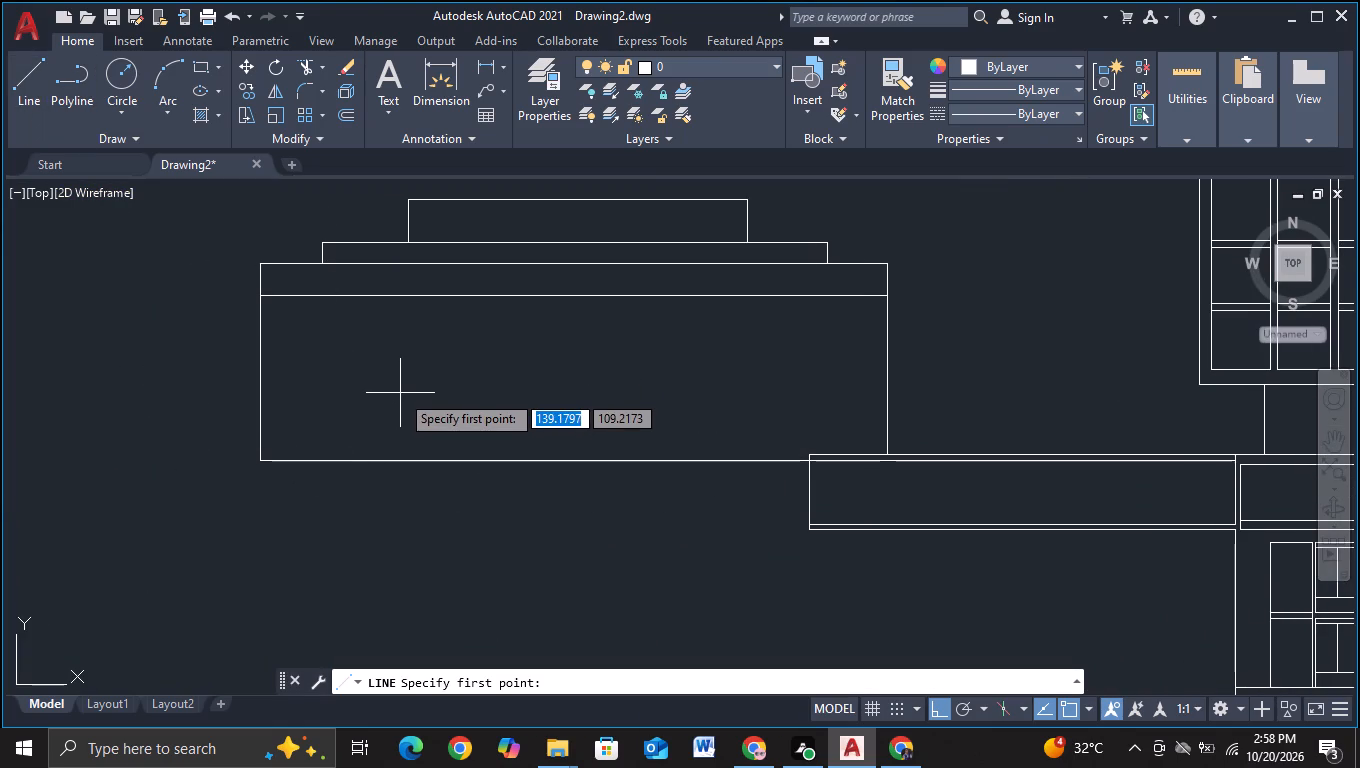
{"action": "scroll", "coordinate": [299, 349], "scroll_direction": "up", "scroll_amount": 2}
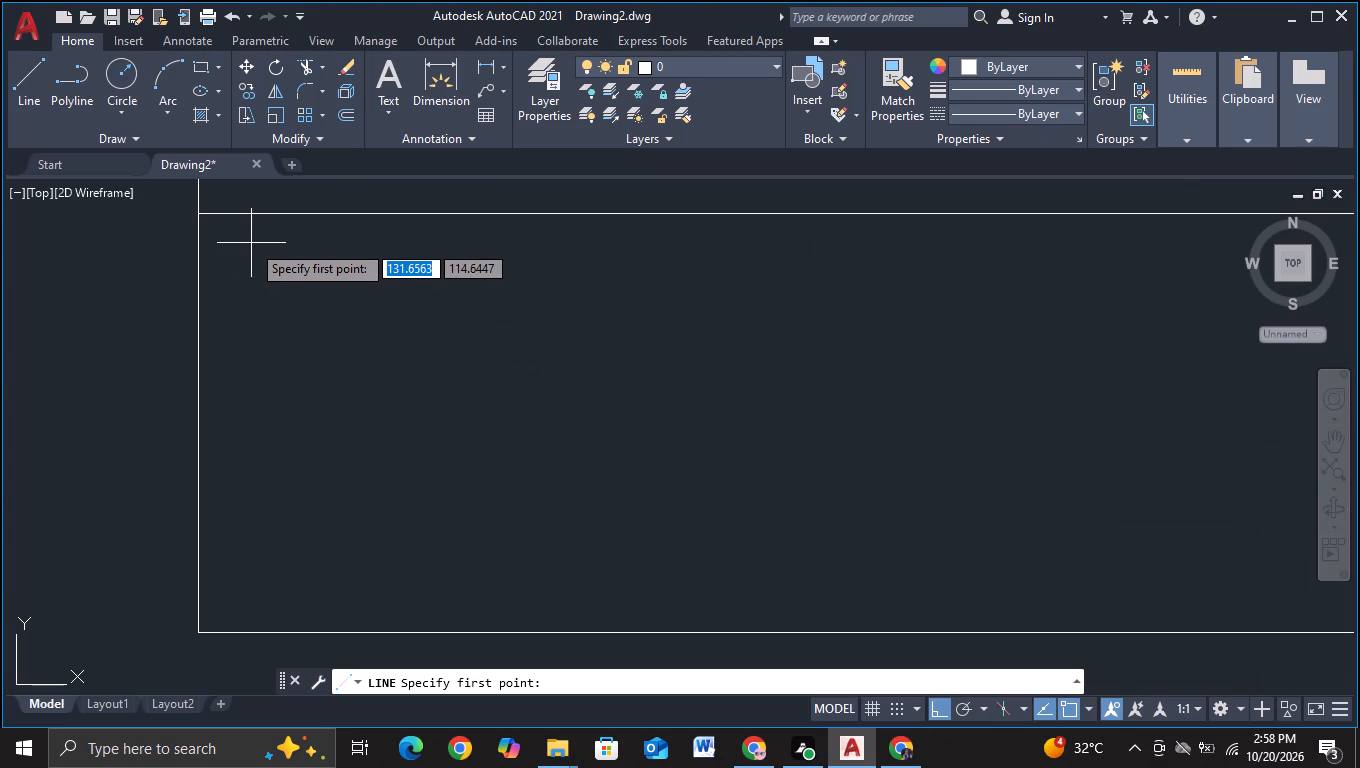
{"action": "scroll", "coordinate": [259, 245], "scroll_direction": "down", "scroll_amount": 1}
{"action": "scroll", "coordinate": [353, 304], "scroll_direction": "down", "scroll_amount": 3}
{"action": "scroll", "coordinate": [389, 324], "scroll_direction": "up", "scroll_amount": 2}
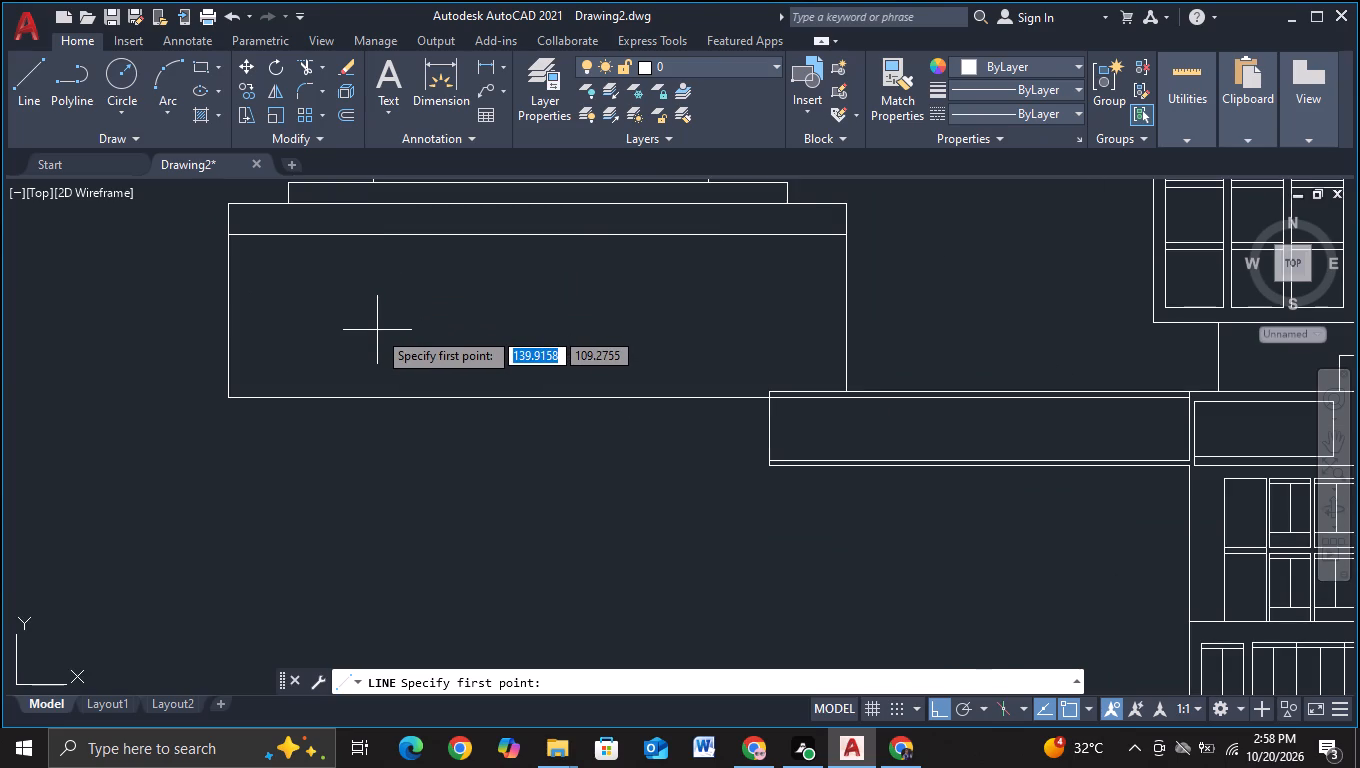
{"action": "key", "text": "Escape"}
Copy the three-bay window from the main block's lower storey to the left wing wall, near its upper left corner, with ortho off.
{"action": "middle_click_drag", "start_coordinate": [585, 537], "coordinate": [250, 427]}
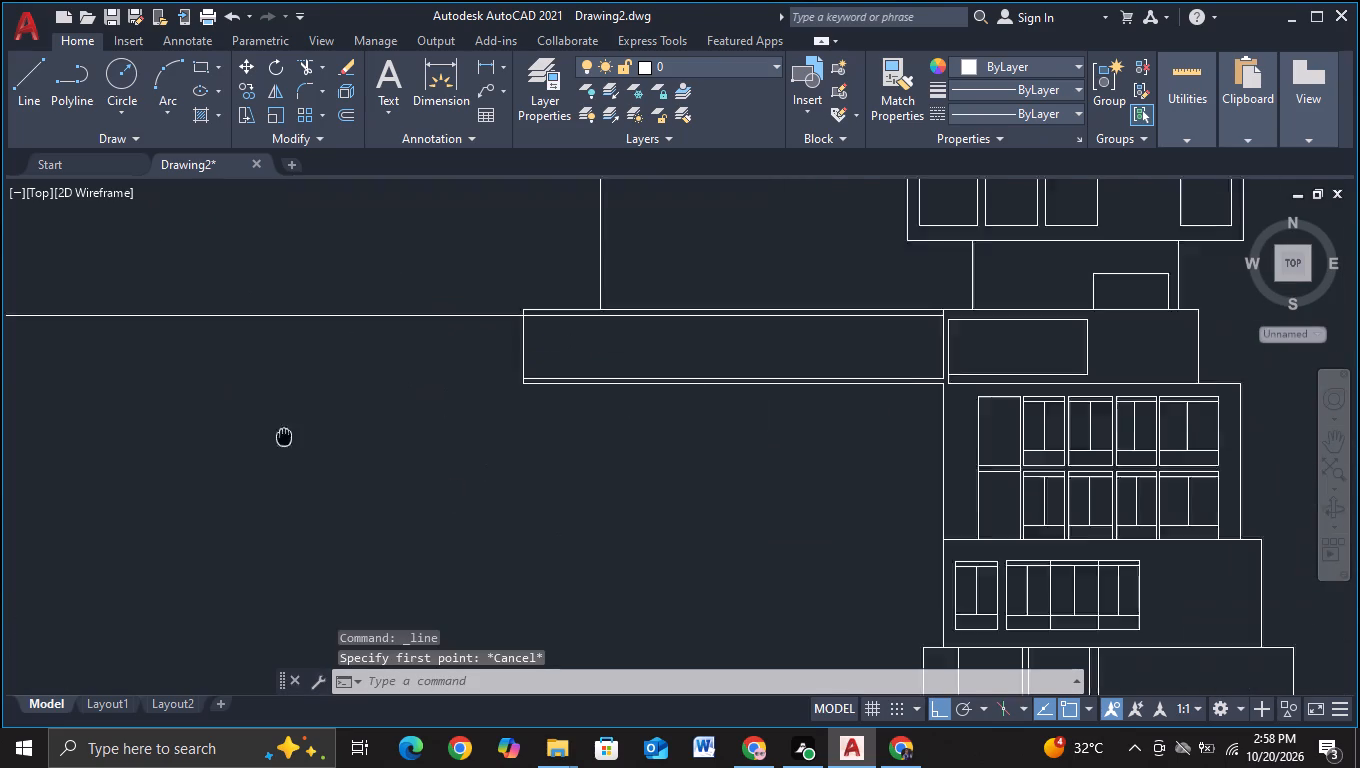
{"action": "middle_click_drag", "start_coordinate": [250, 427], "coordinate": [239, 421]}
{"action": "middle_click_drag", "start_coordinate": [568, 453], "coordinate": [302, 379]}
{"action": "middle_click_drag", "start_coordinate": [480, 464], "coordinate": [304, 405]}
{"action": "scroll", "coordinate": [416, 396], "scroll_direction": "up", "scroll_amount": 2}
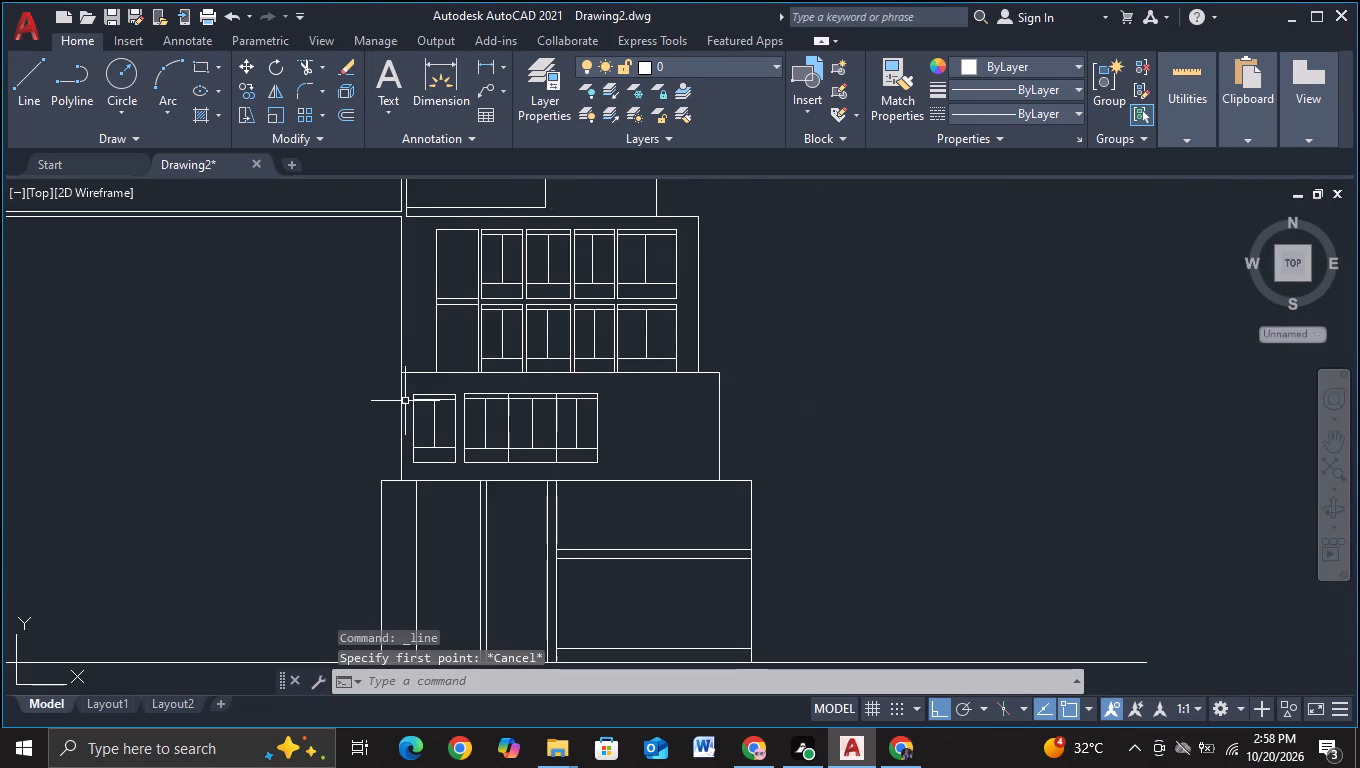
{"action": "scroll", "coordinate": [501, 392], "scroll_direction": "up", "scroll_amount": 1}
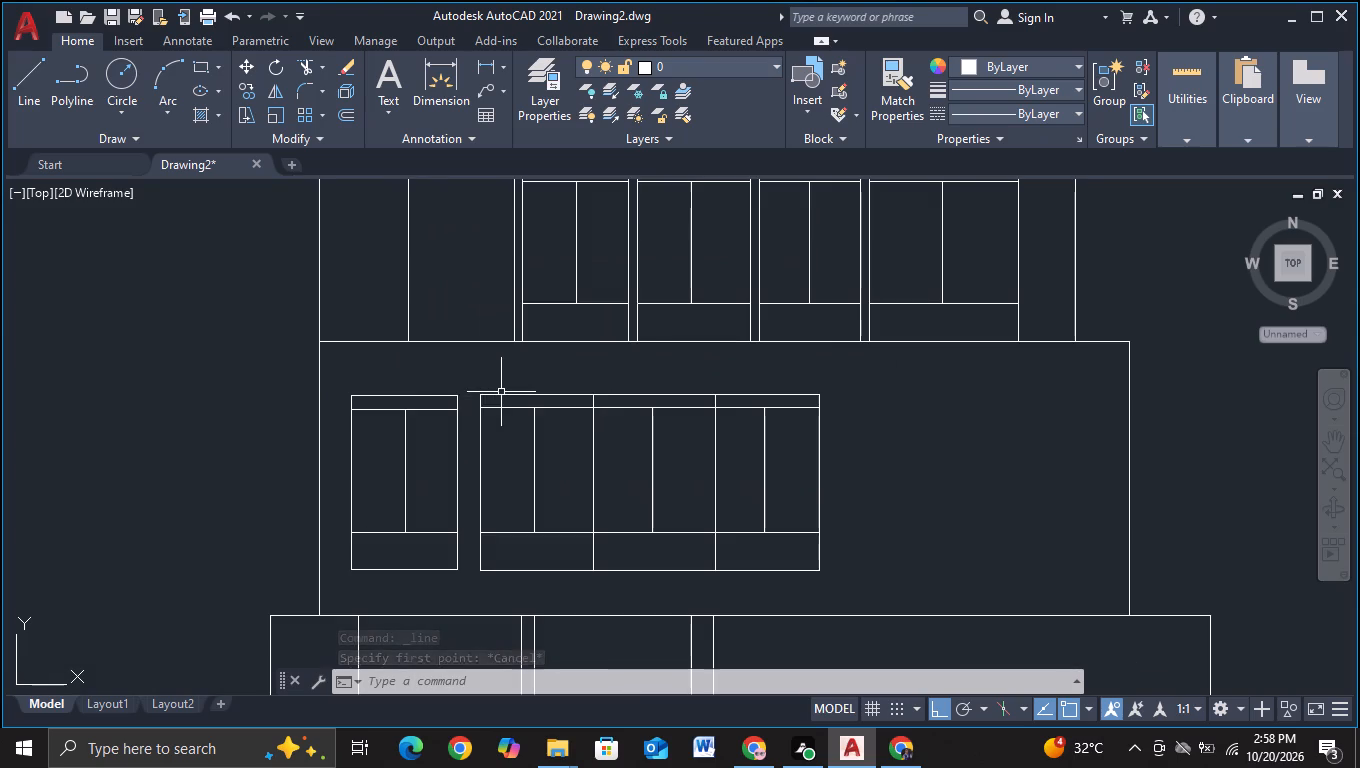
{"action": "left_click", "coordinate": [465, 375]}
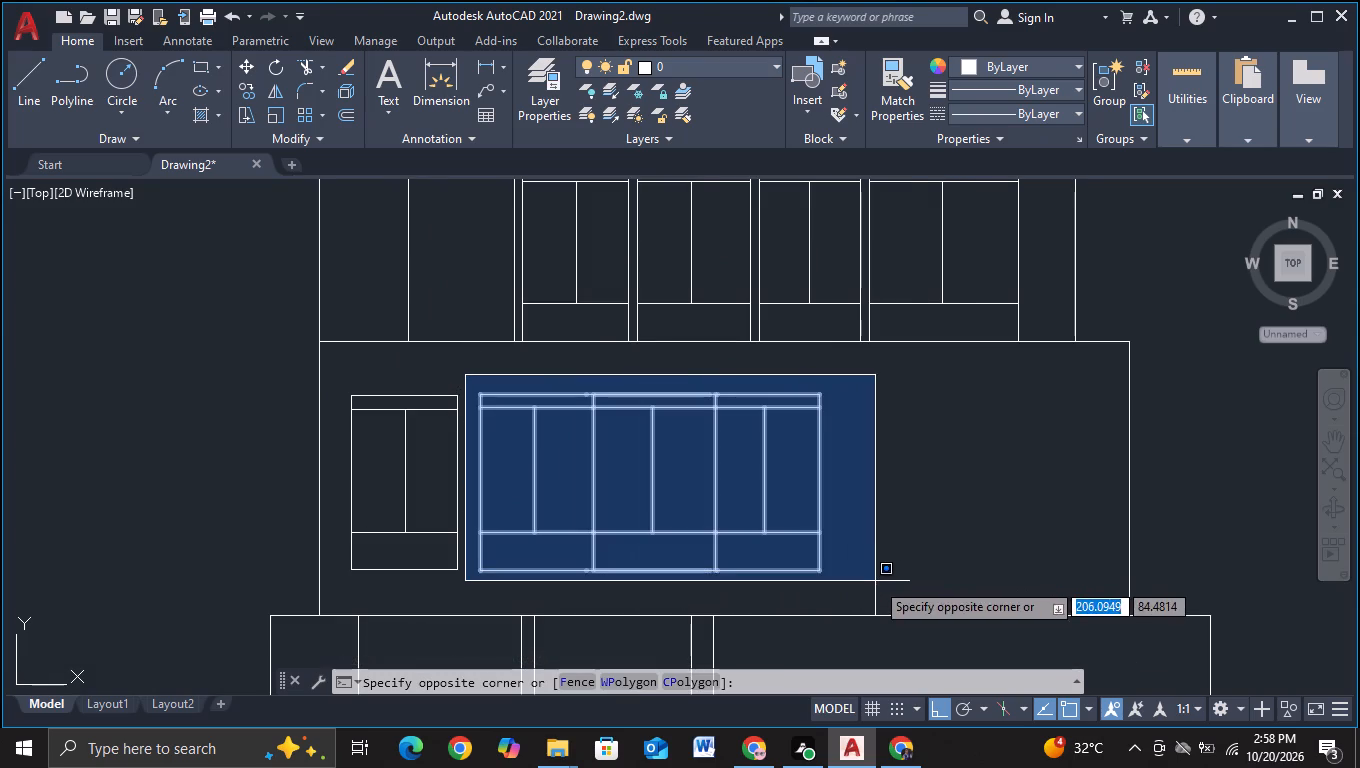
{"action": "left_click", "coordinate": [872, 583]}
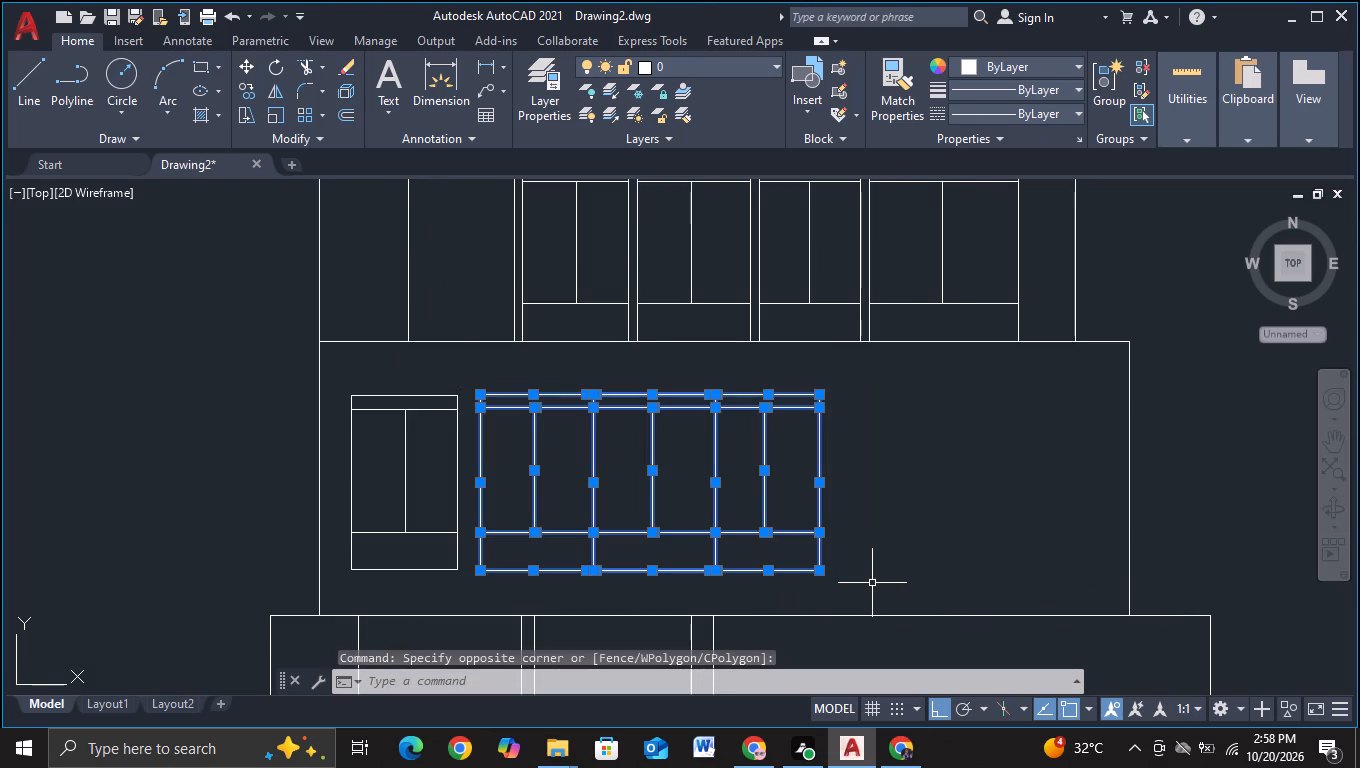
{"action": "key", "text": "c"}
{"action": "left_click", "coordinate": [943, 642]}
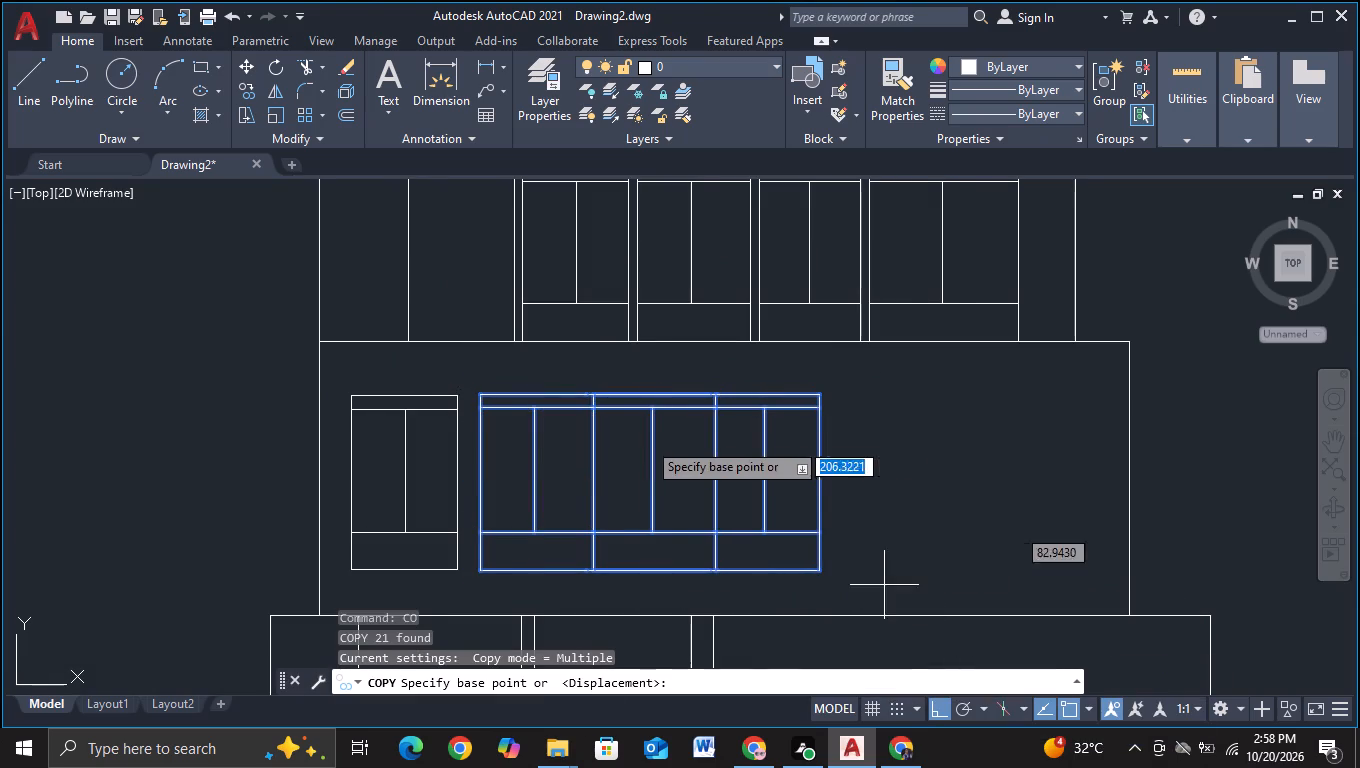
{"action": "left_click", "coordinate": [664, 451]}
{"action": "scroll", "coordinate": [238, 360], "scroll_direction": "down", "scroll_amount": 2}
{"action": "middle_click_drag", "start_coordinate": [122, 354], "coordinate": [723, 464]}
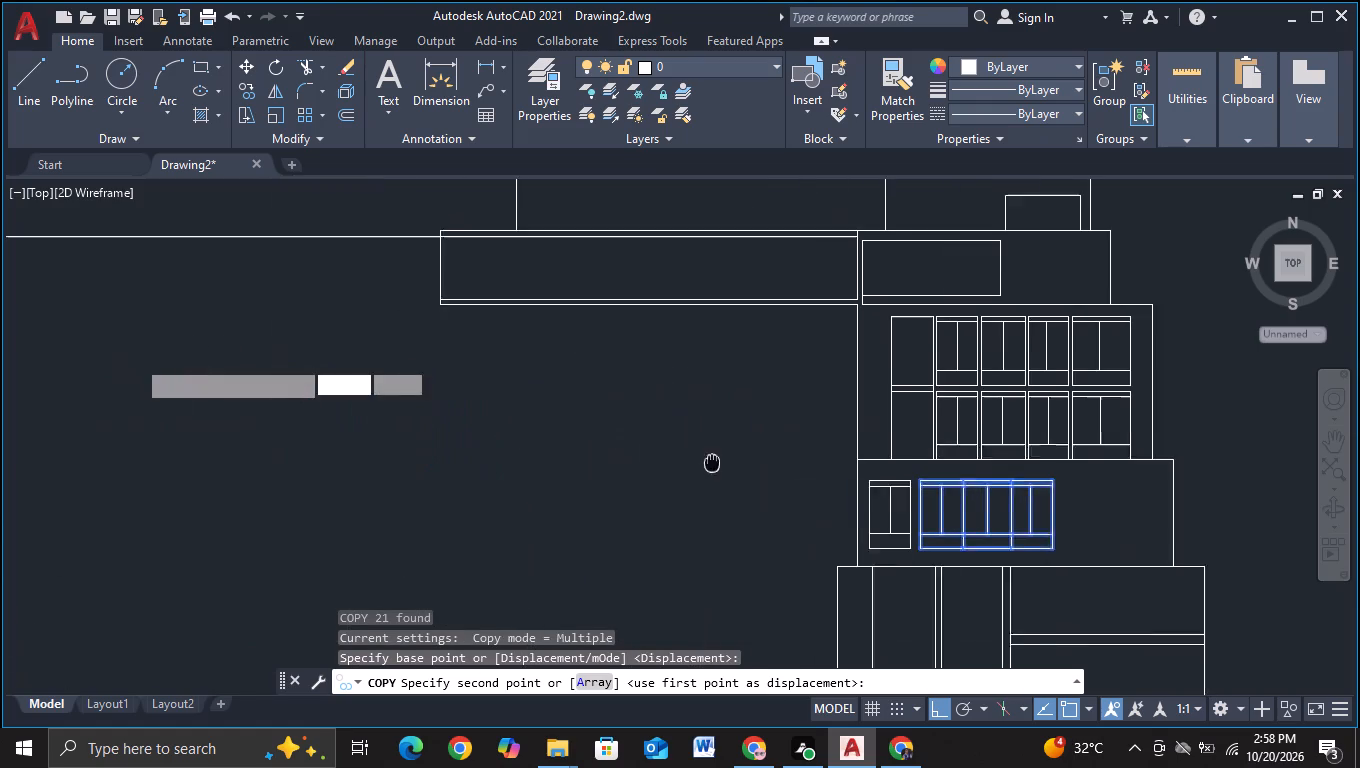
{"action": "middle_click_drag", "start_coordinate": [723, 464], "coordinate": [725, 465]}
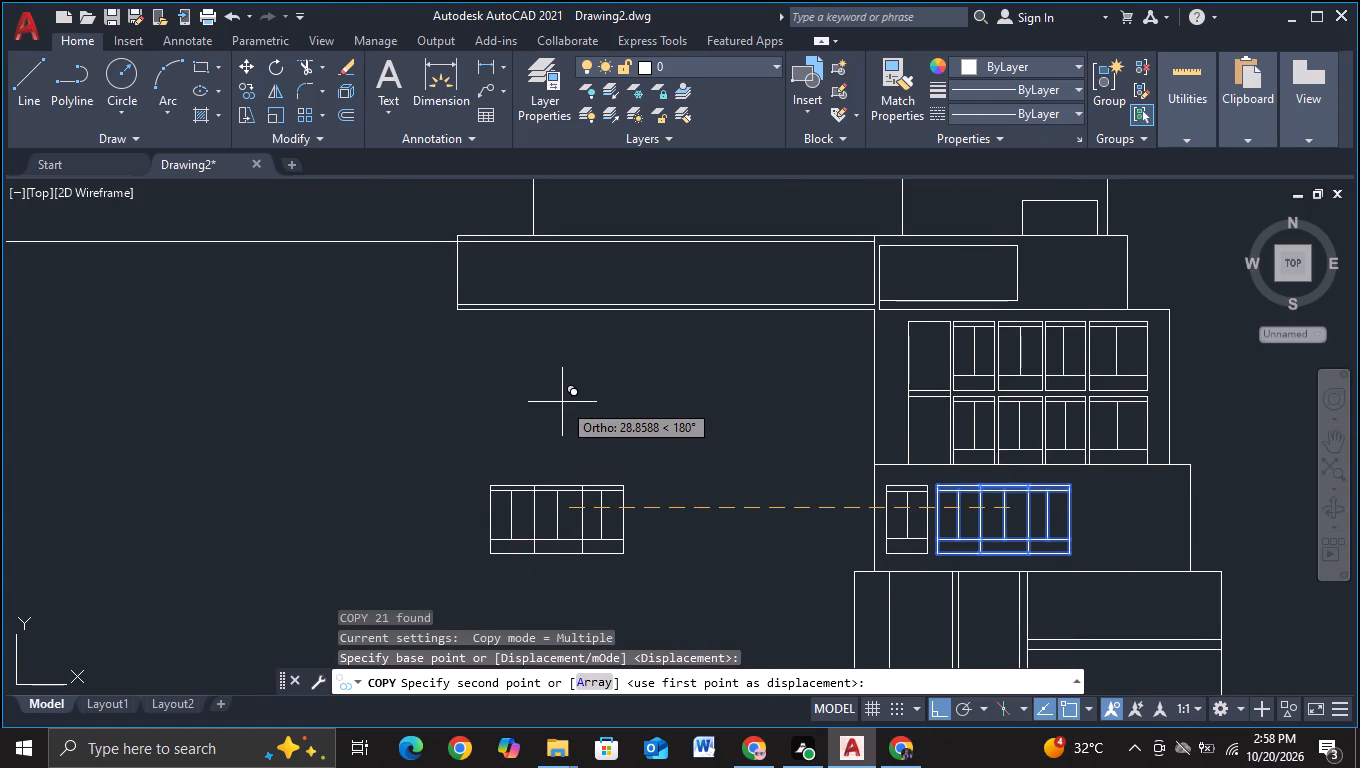
{"action": "scroll", "coordinate": [563, 400], "scroll_direction": "up", "scroll_amount": 1}
{"action": "scroll", "coordinate": [565, 399], "scroll_direction": "down", "scroll_amount": 2}
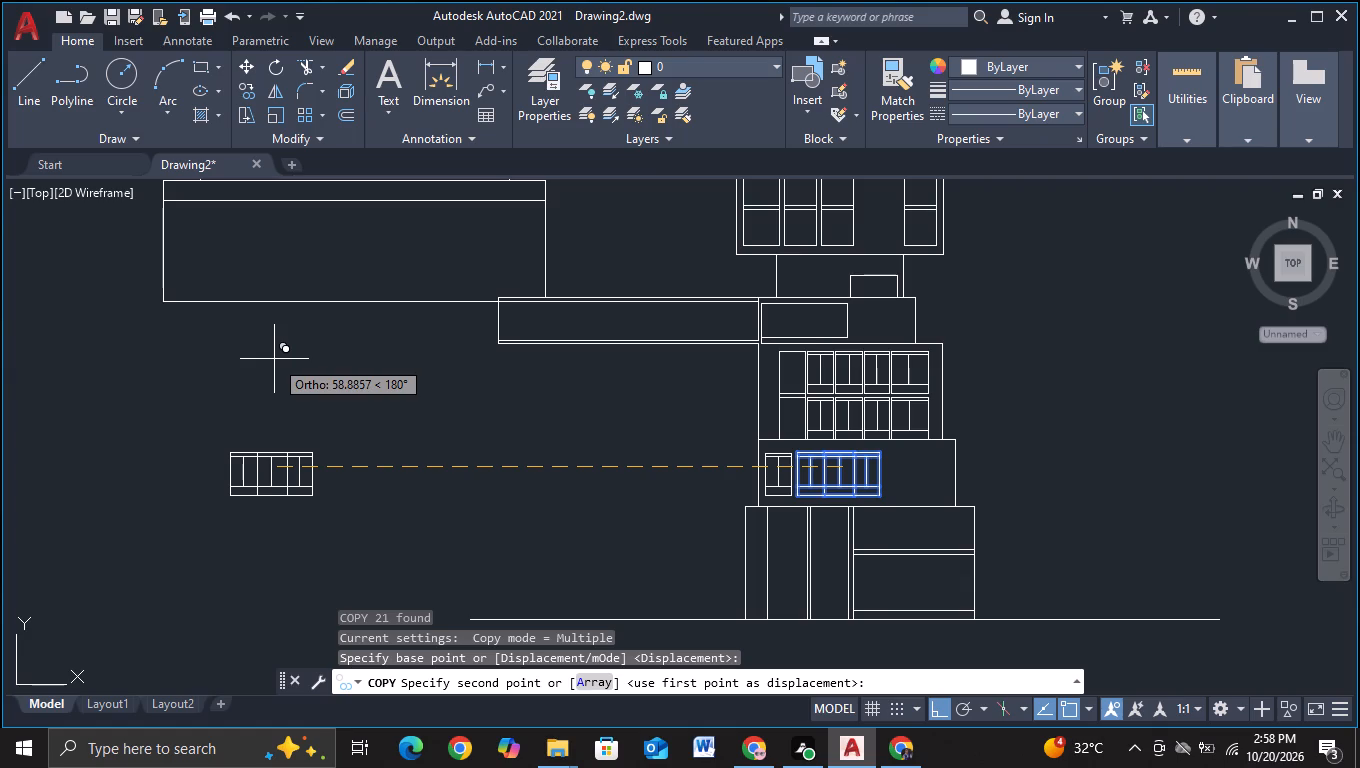
{"action": "key", "text": "F8"}
{"action": "middle_click_drag", "start_coordinate": [253, 325], "coordinate": [313, 456]}
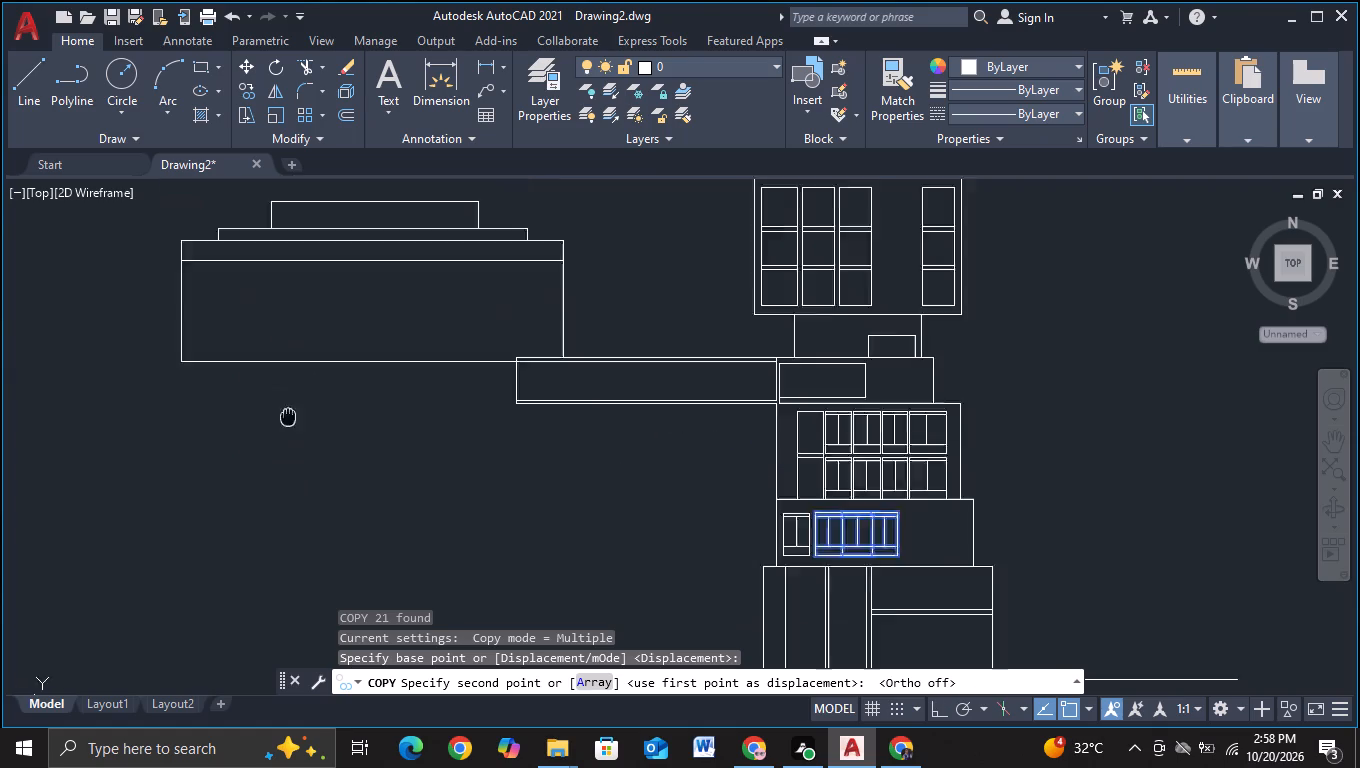
{"action": "middle_click_drag", "start_coordinate": [313, 456], "coordinate": [333, 483]}
{"action": "scroll", "coordinate": [272, 366], "scroll_direction": "up", "scroll_amount": 3}
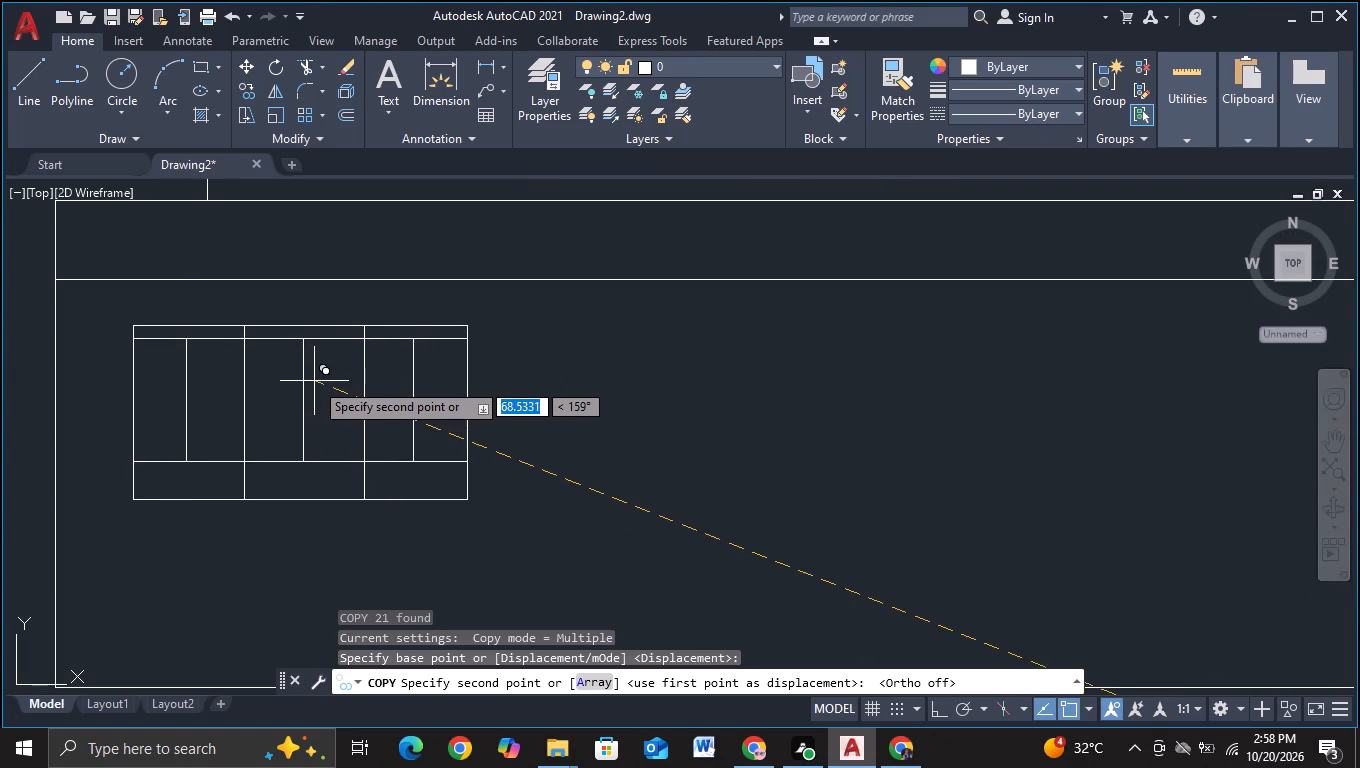
{"action": "left_click", "coordinate": [293, 363]}
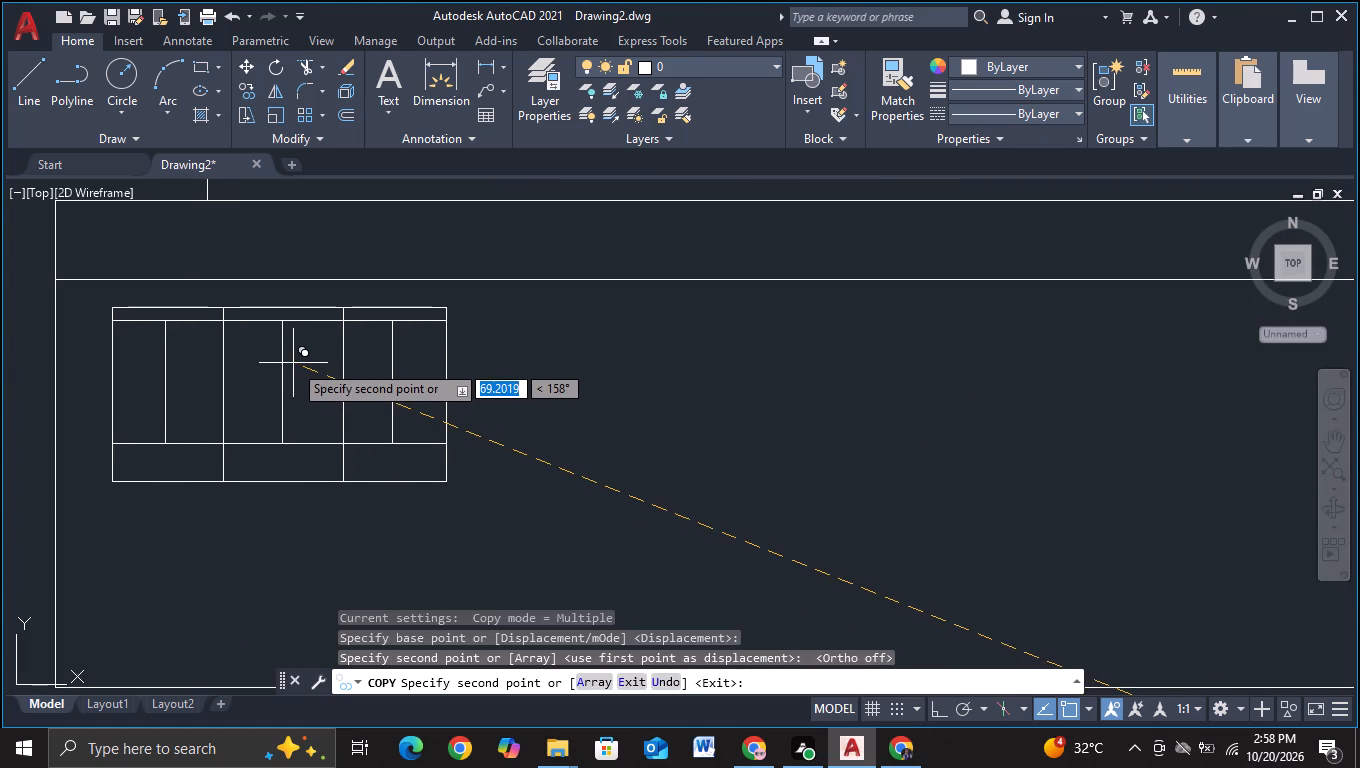
{"action": "scroll", "coordinate": [316, 437], "scroll_direction": "down", "scroll_amount": 2}
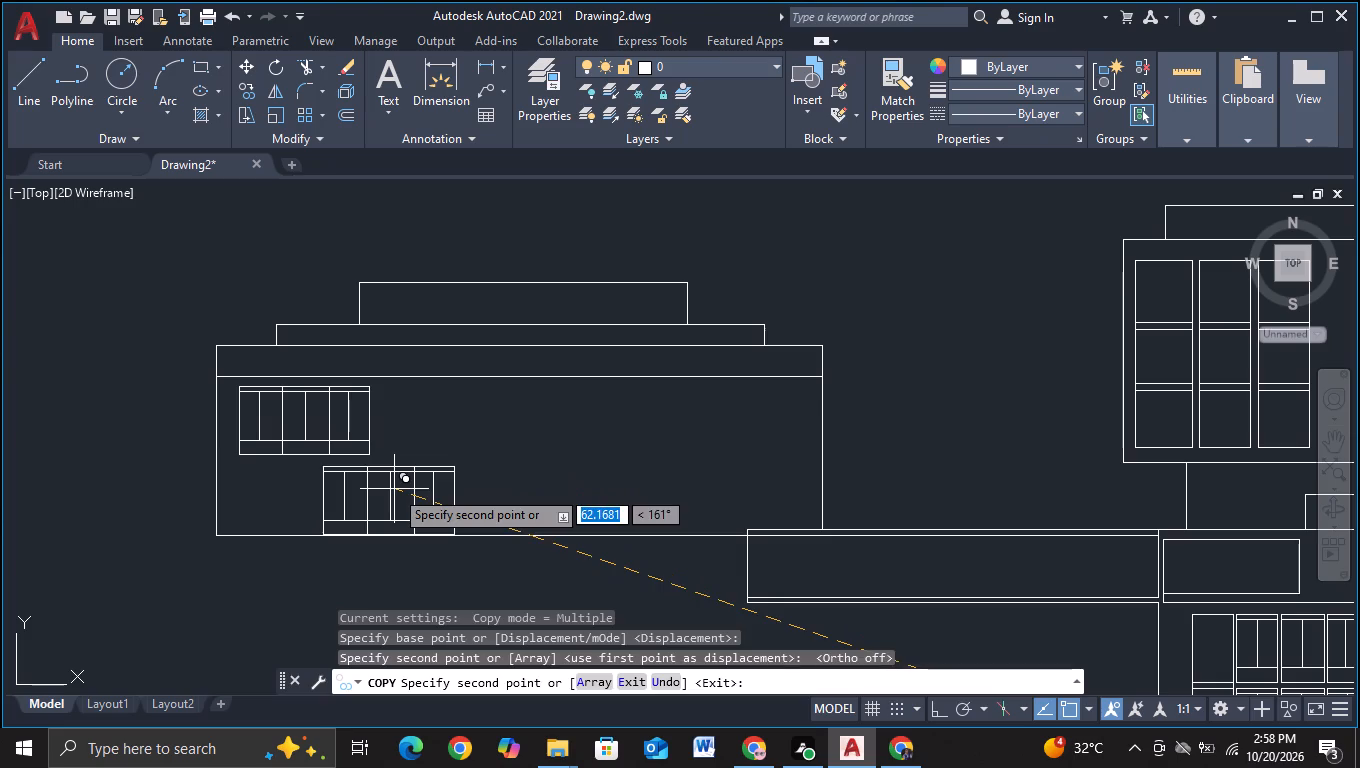
{"action": "key", "text": "Escape"}
Scale the copied three-bay window on the left wing wall down by a factor of about 0.7.
{"action": "scroll", "coordinate": [276, 428], "scroll_direction": "up", "scroll_amount": 2}
{"action": "left_click", "coordinate": [160, 309]}
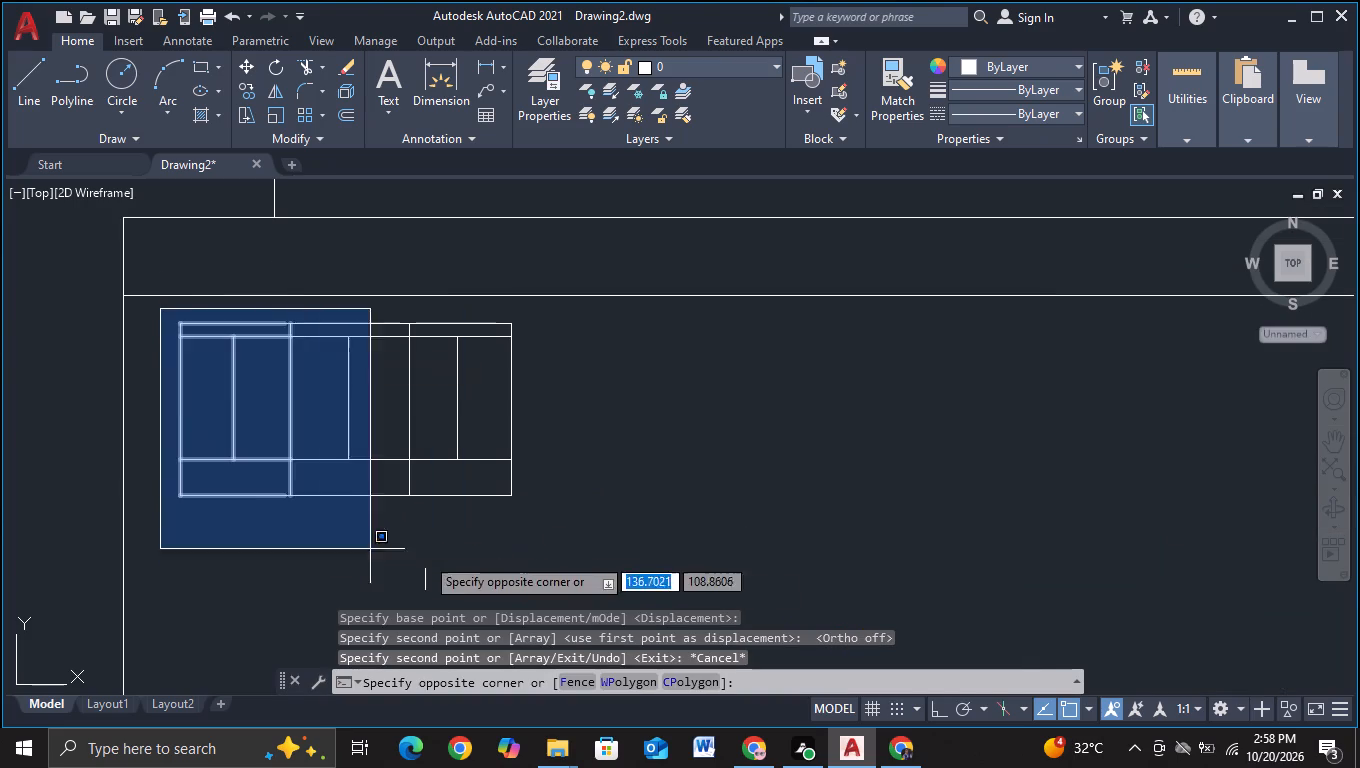
{"action": "left_click", "coordinate": [535, 533]}
{"action": "key", "text": "s"}
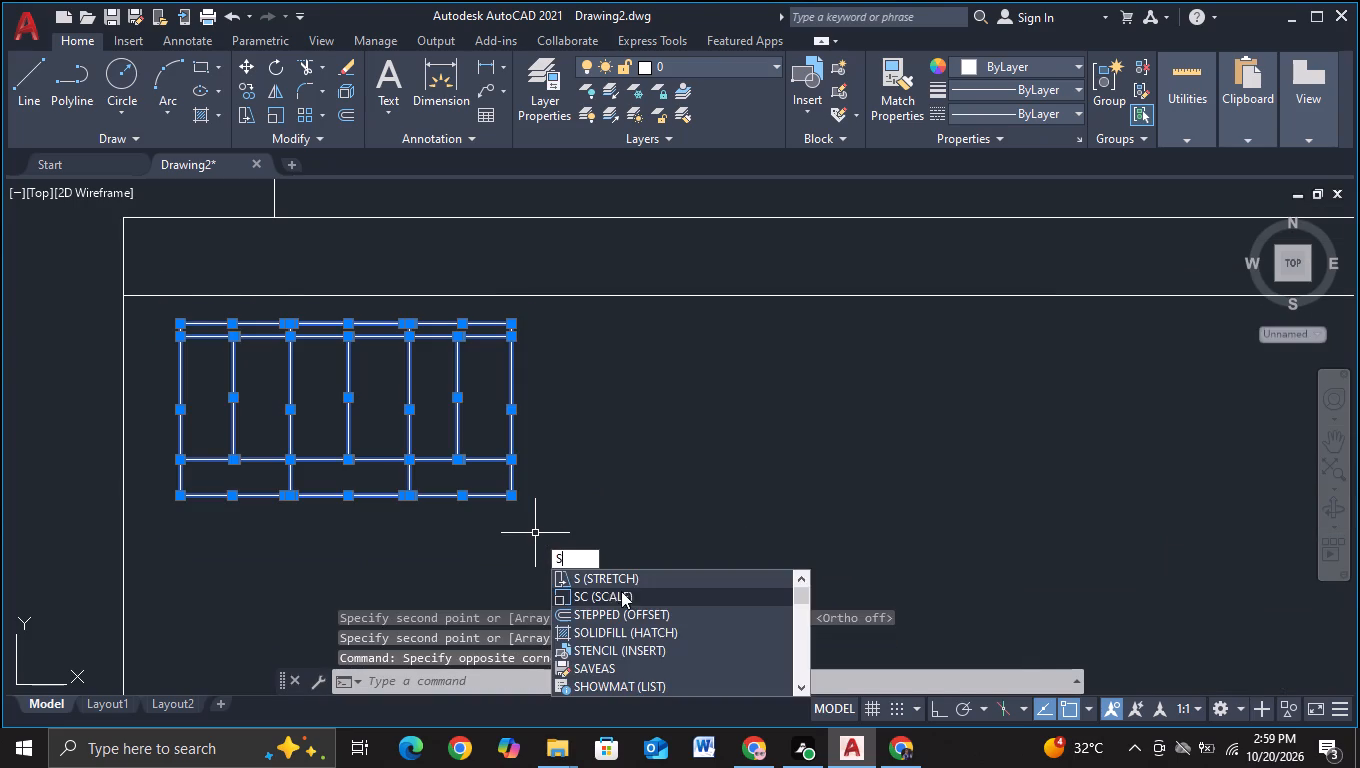
{"action": "left_click", "coordinate": [627, 595]}
{"action": "left_click", "coordinate": [447, 429]}
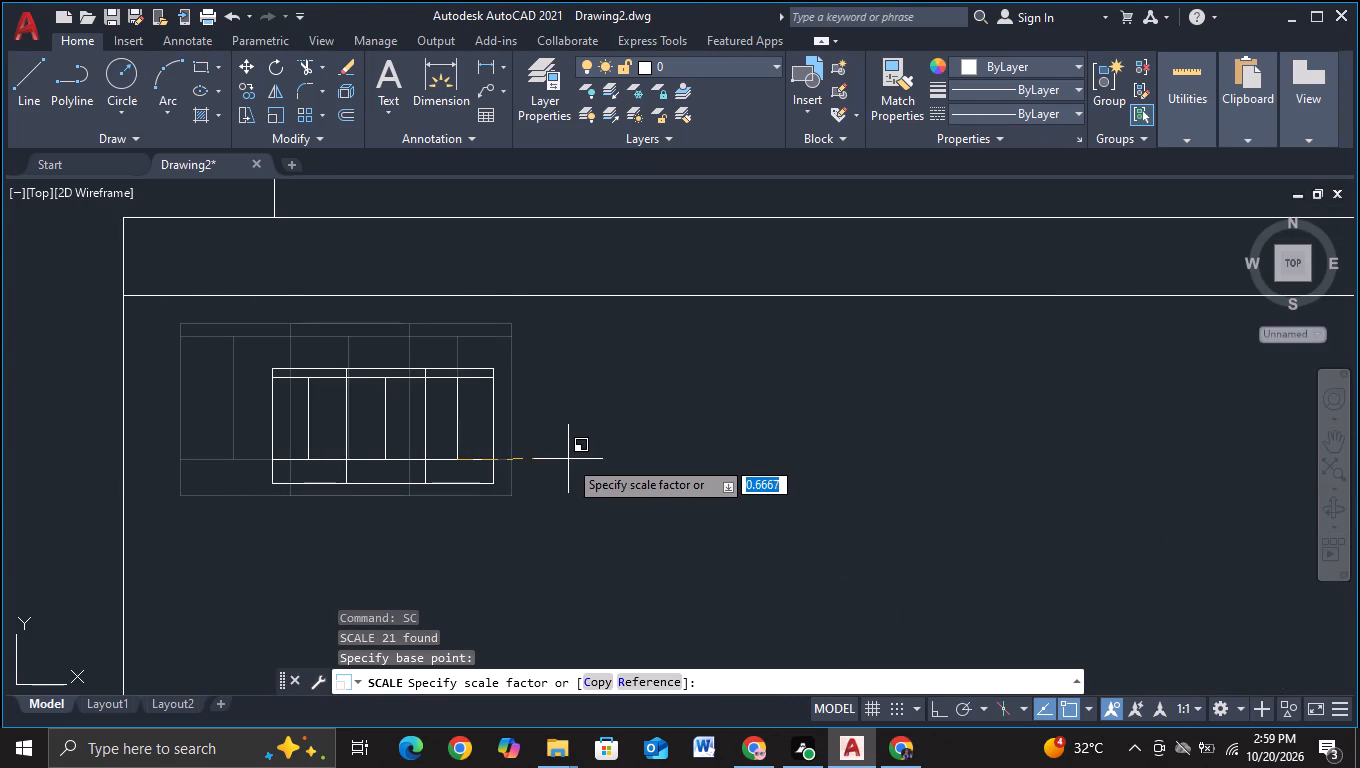
{"action": "left_click", "coordinate": [579, 463]}
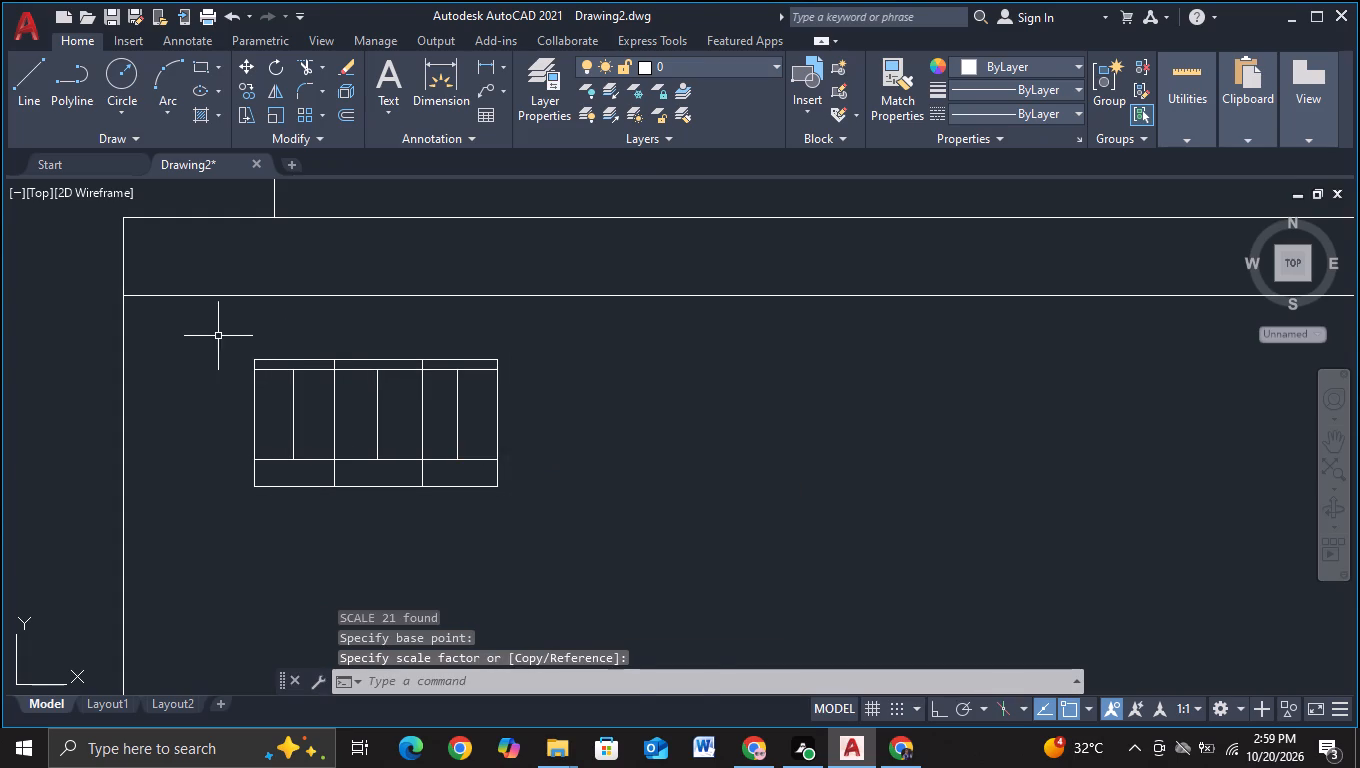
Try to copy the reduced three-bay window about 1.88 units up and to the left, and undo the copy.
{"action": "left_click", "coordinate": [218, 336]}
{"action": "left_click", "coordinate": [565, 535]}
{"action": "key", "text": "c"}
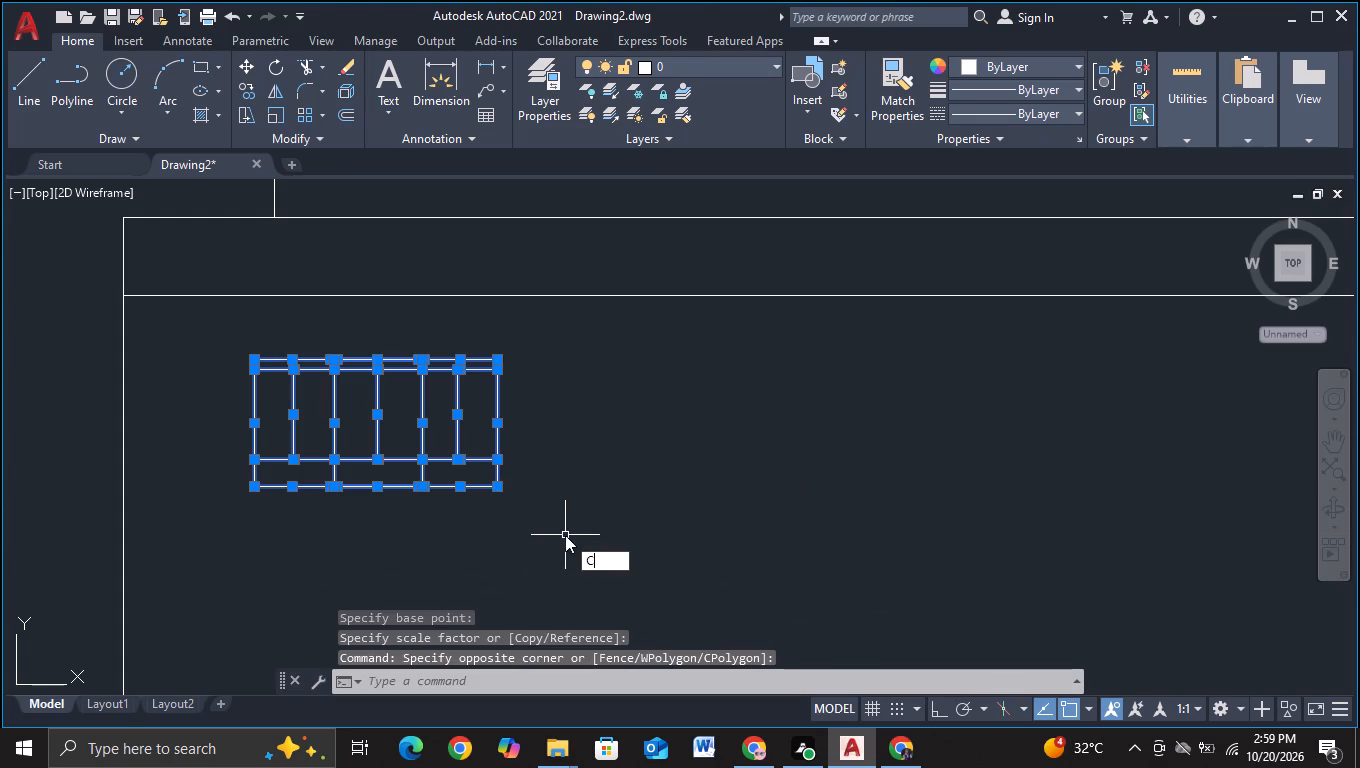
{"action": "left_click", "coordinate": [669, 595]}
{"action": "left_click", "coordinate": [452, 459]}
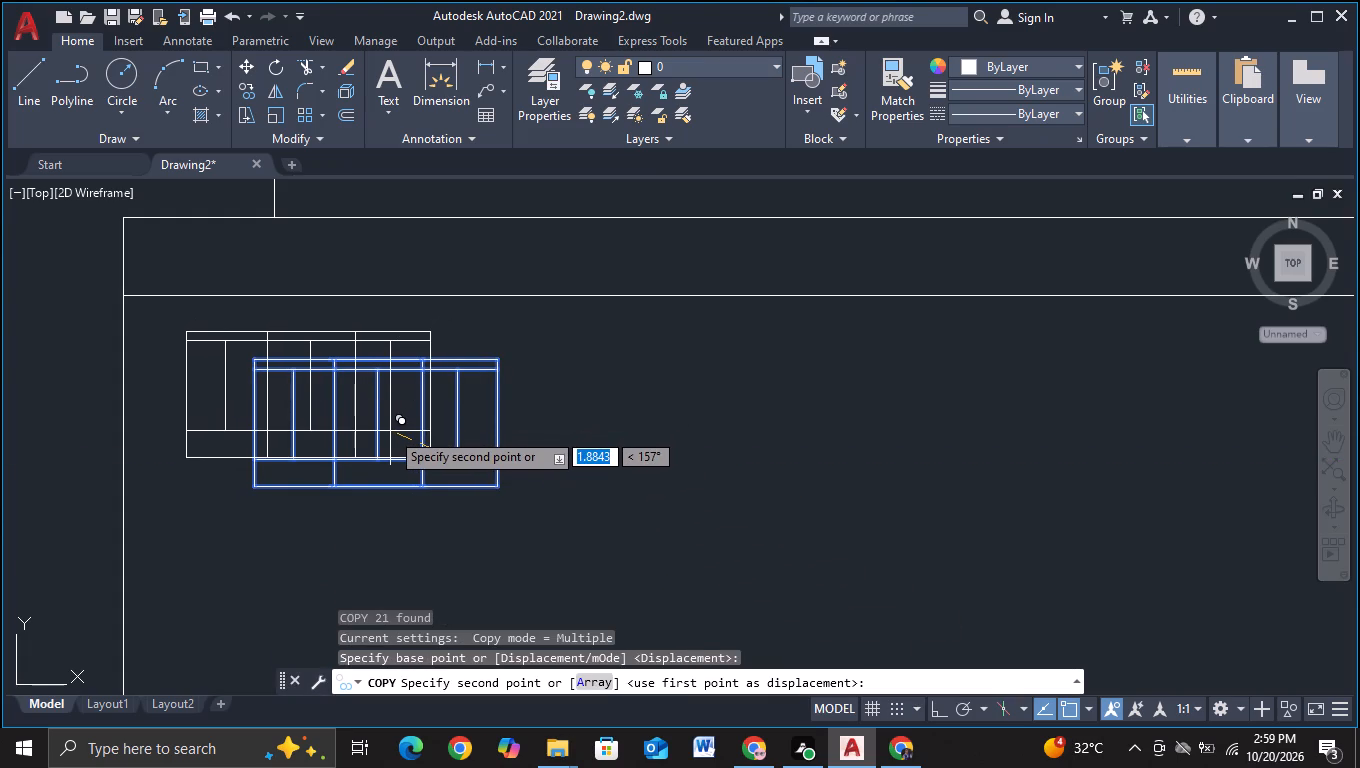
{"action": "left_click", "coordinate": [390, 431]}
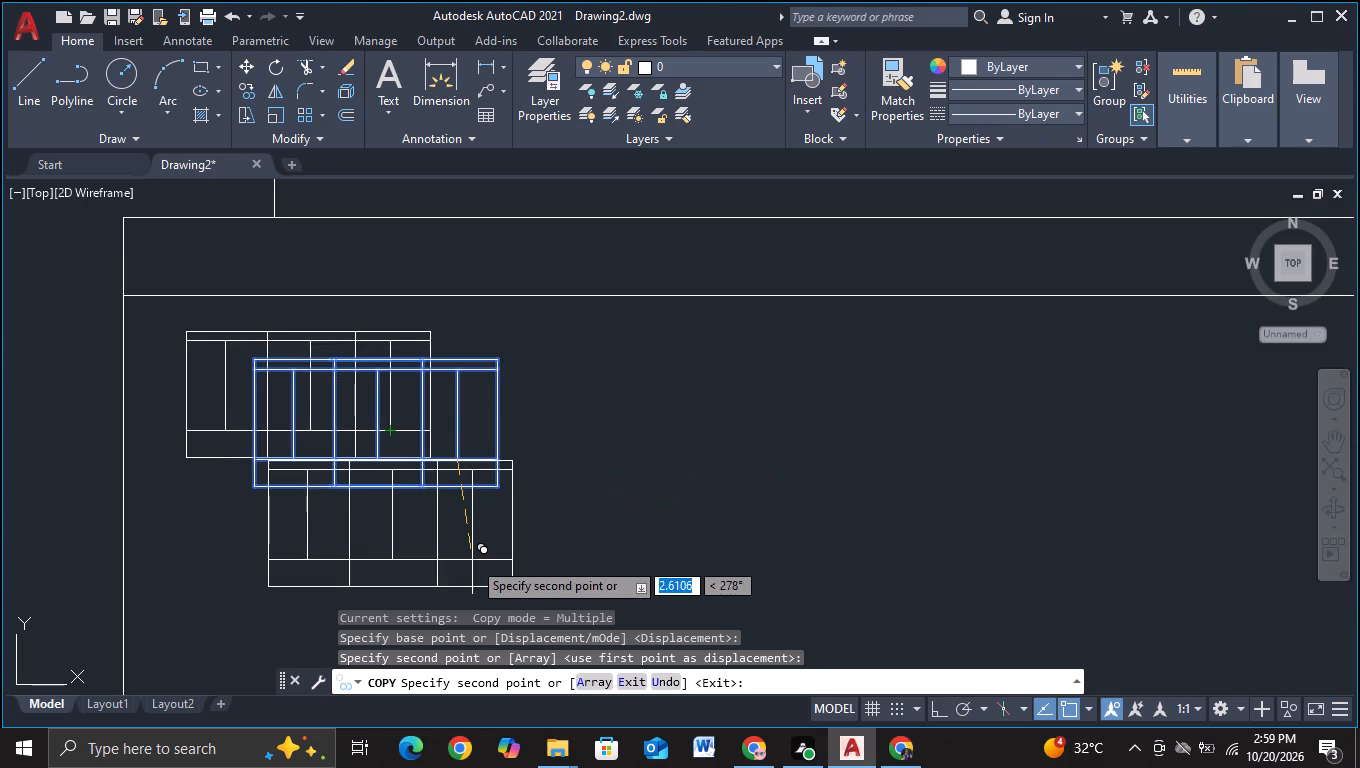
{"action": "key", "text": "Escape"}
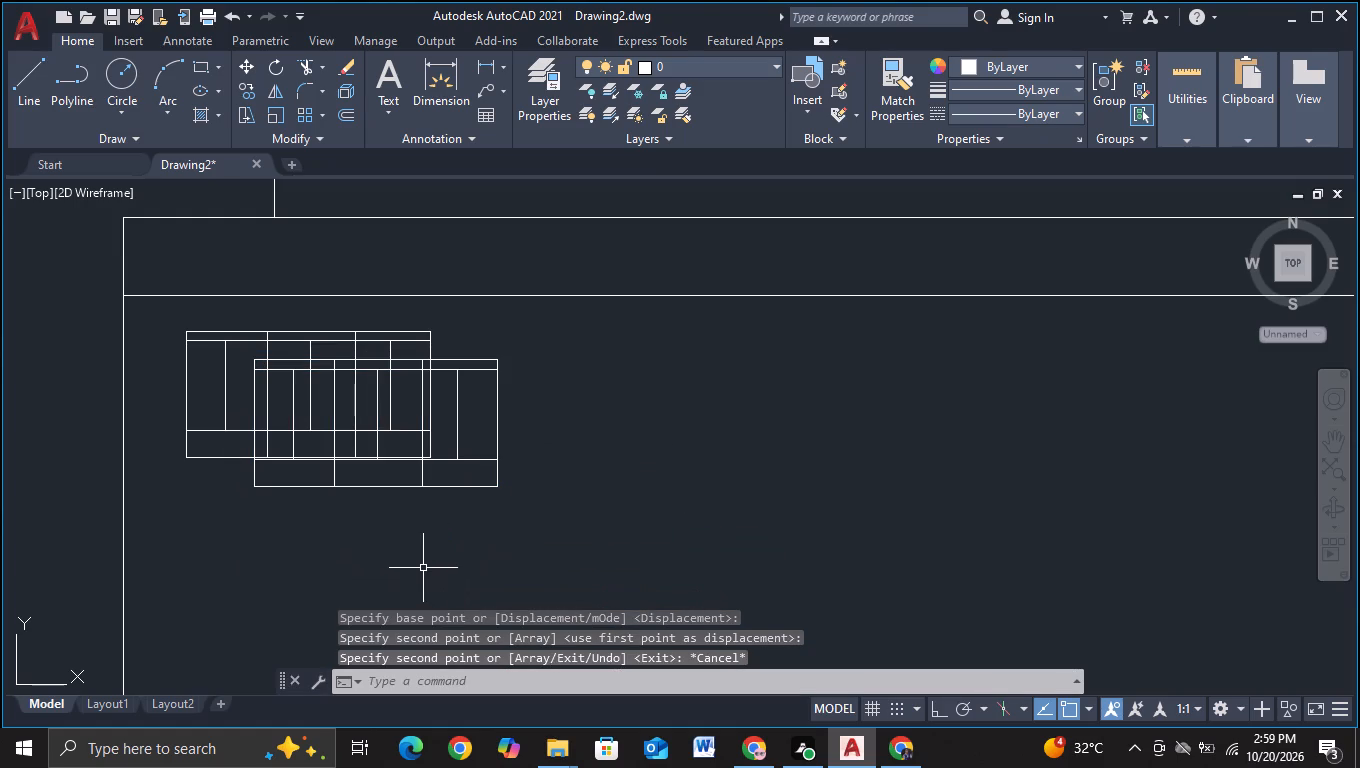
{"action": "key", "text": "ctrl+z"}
Move the reduced three-bay window about 2.4 units up and to the left, toward the left wing wall's upper left corner.
{"action": "left_click", "coordinate": [229, 343], "text": "ctrl"}
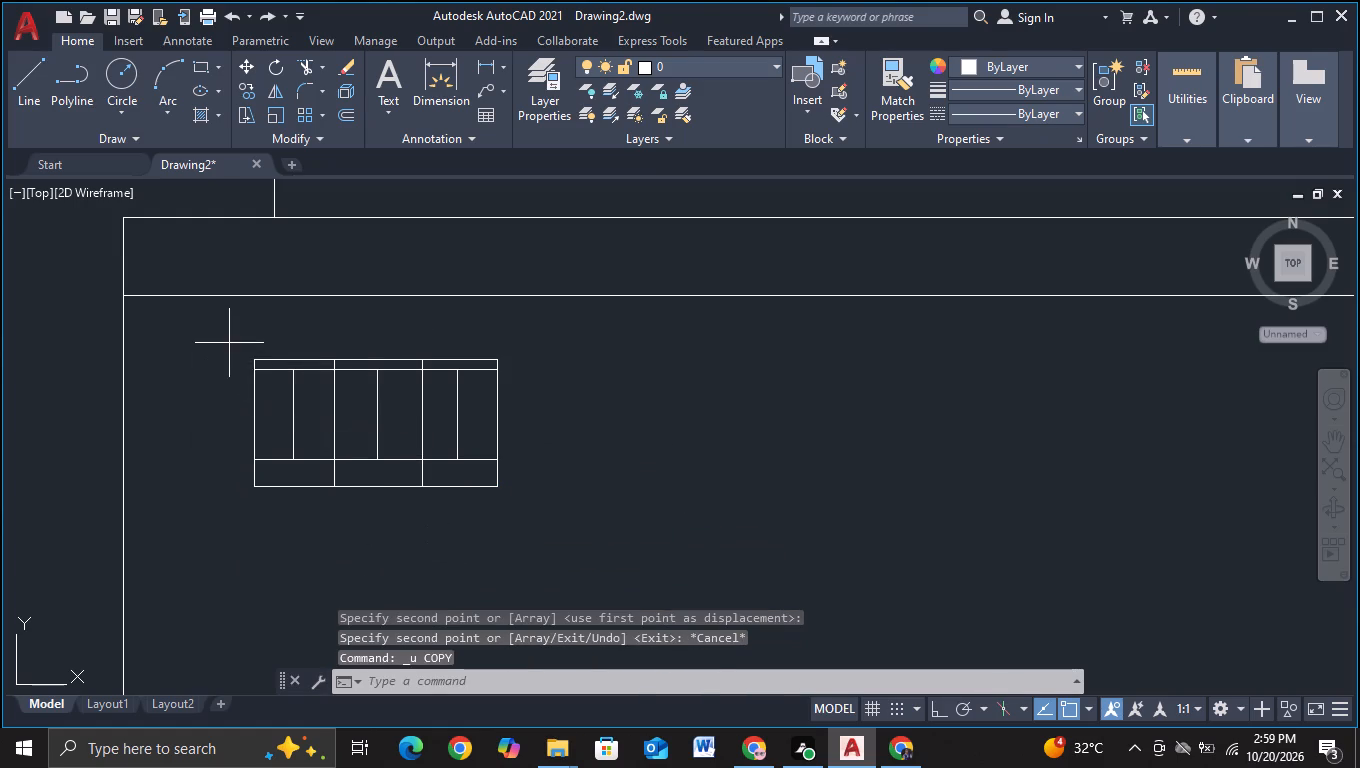
{"action": "left_click", "coordinate": [510, 522], "text": "ctrl"}
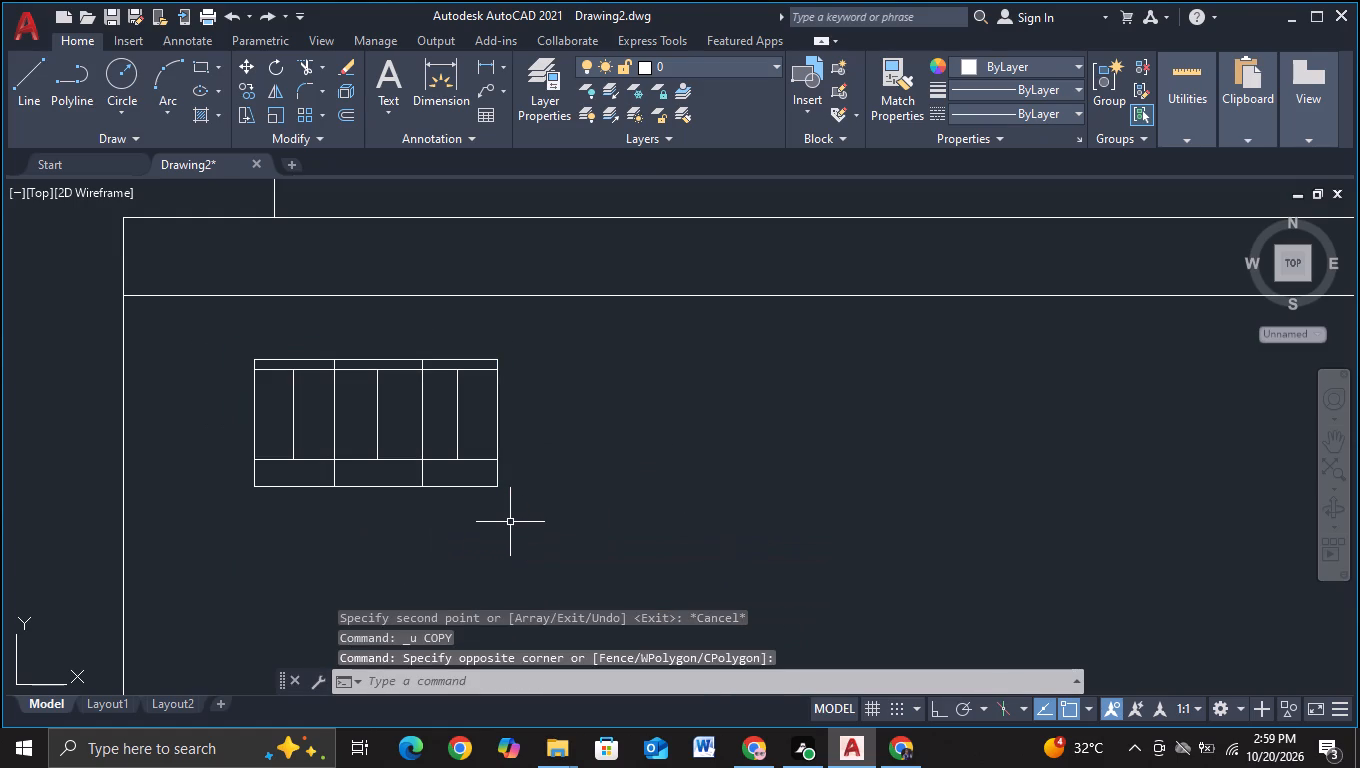
{"action": "left_click", "coordinate": [220, 315]}
{"action": "left_click", "coordinate": [537, 527]}
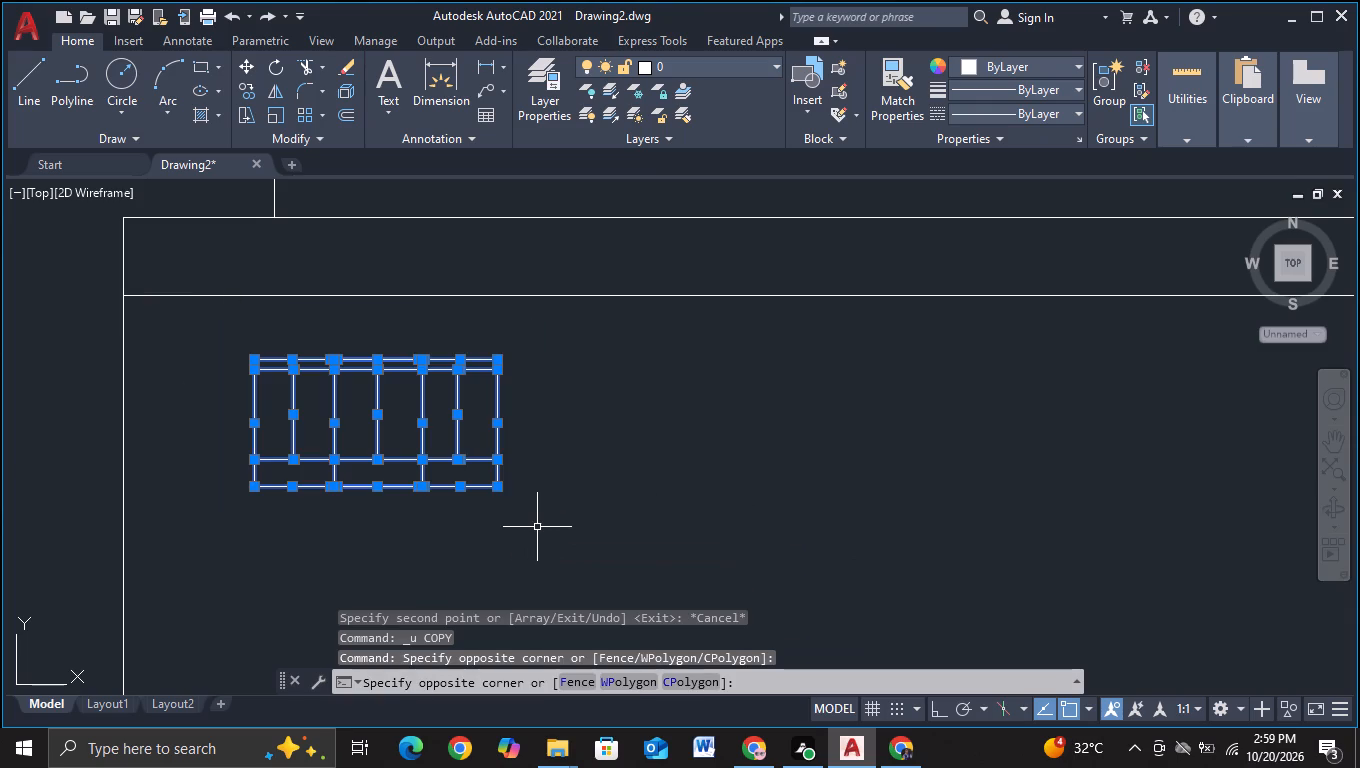
{"action": "key", "text": "m"}
{"action": "left_click", "coordinate": [573, 564]}
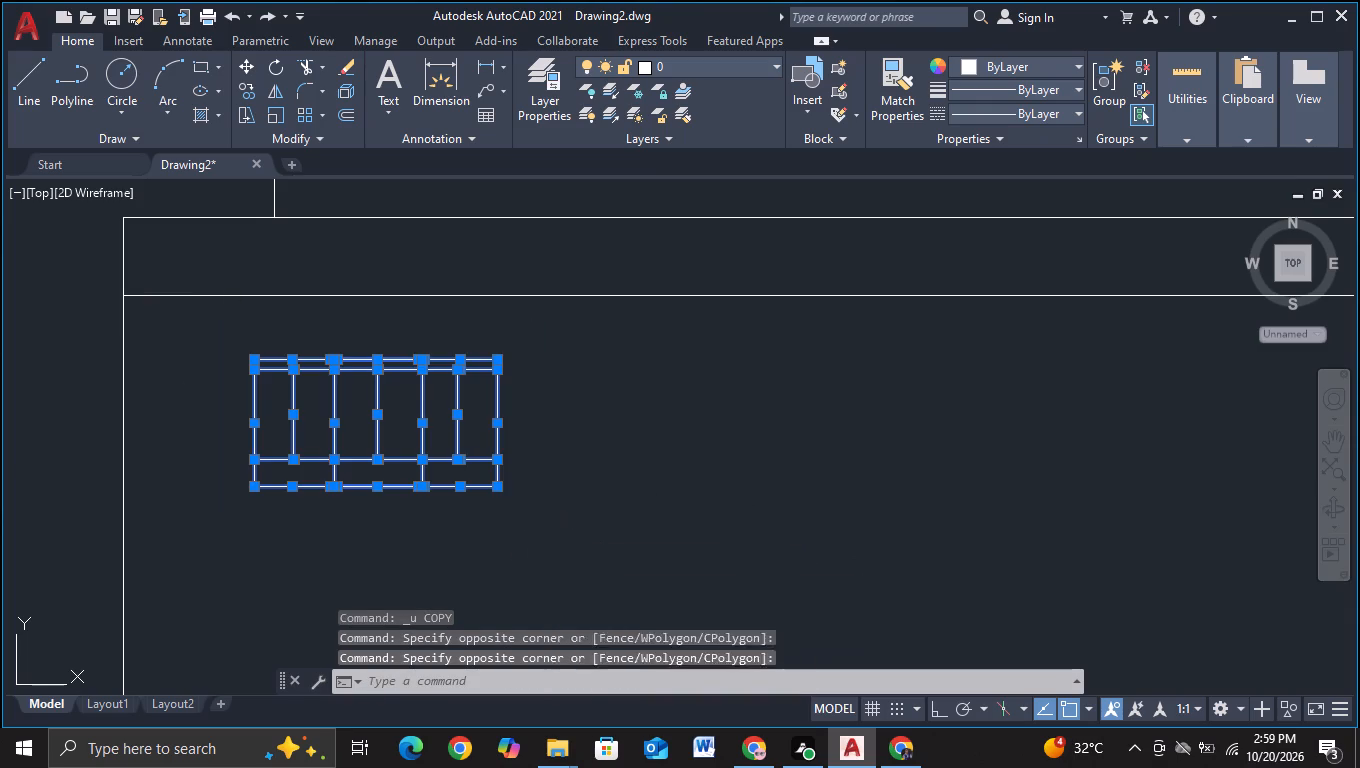
{"action": "left_click", "coordinate": [340, 419]}
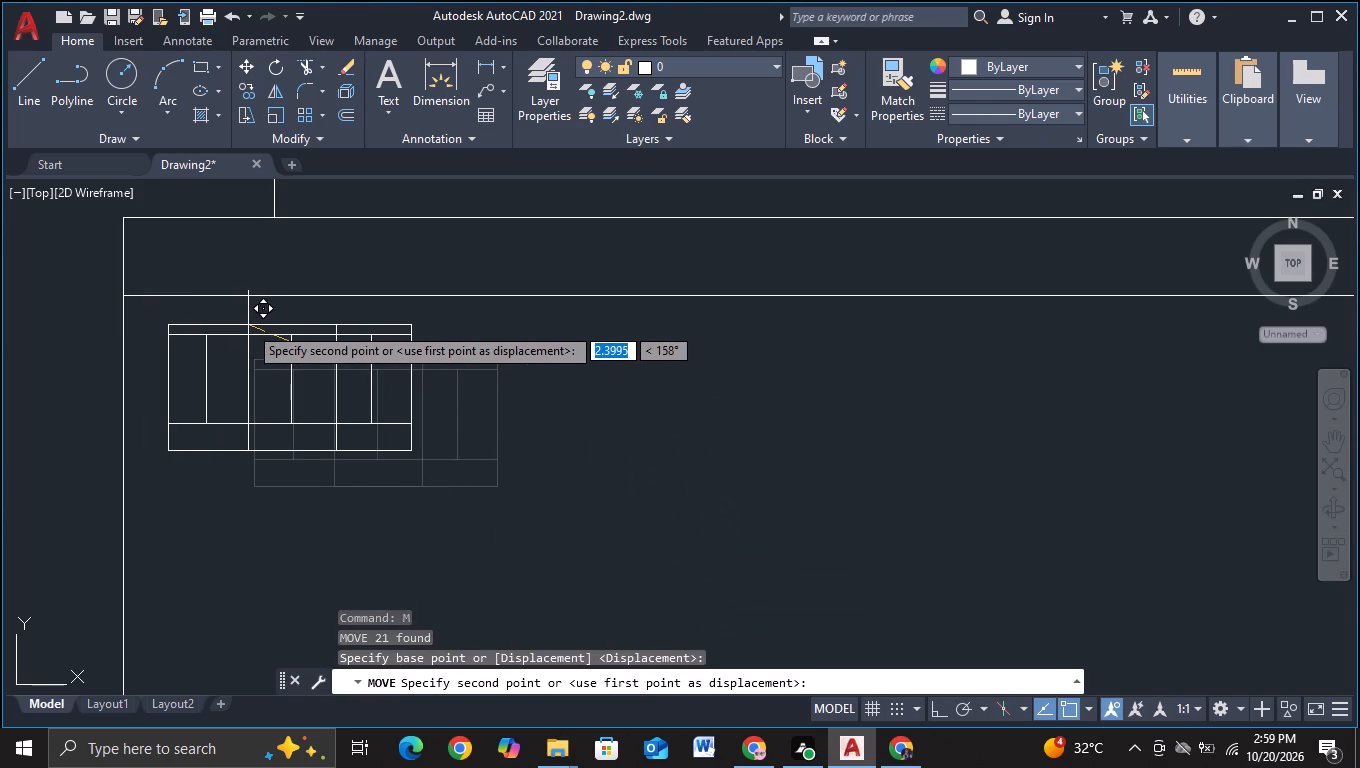
{"action": "left_click", "coordinate": [248, 325]}
Copy the three-bay window straight down with ortho on, placing the copy just above the left wing's base line.
{"action": "left_click", "coordinate": [141, 313]}
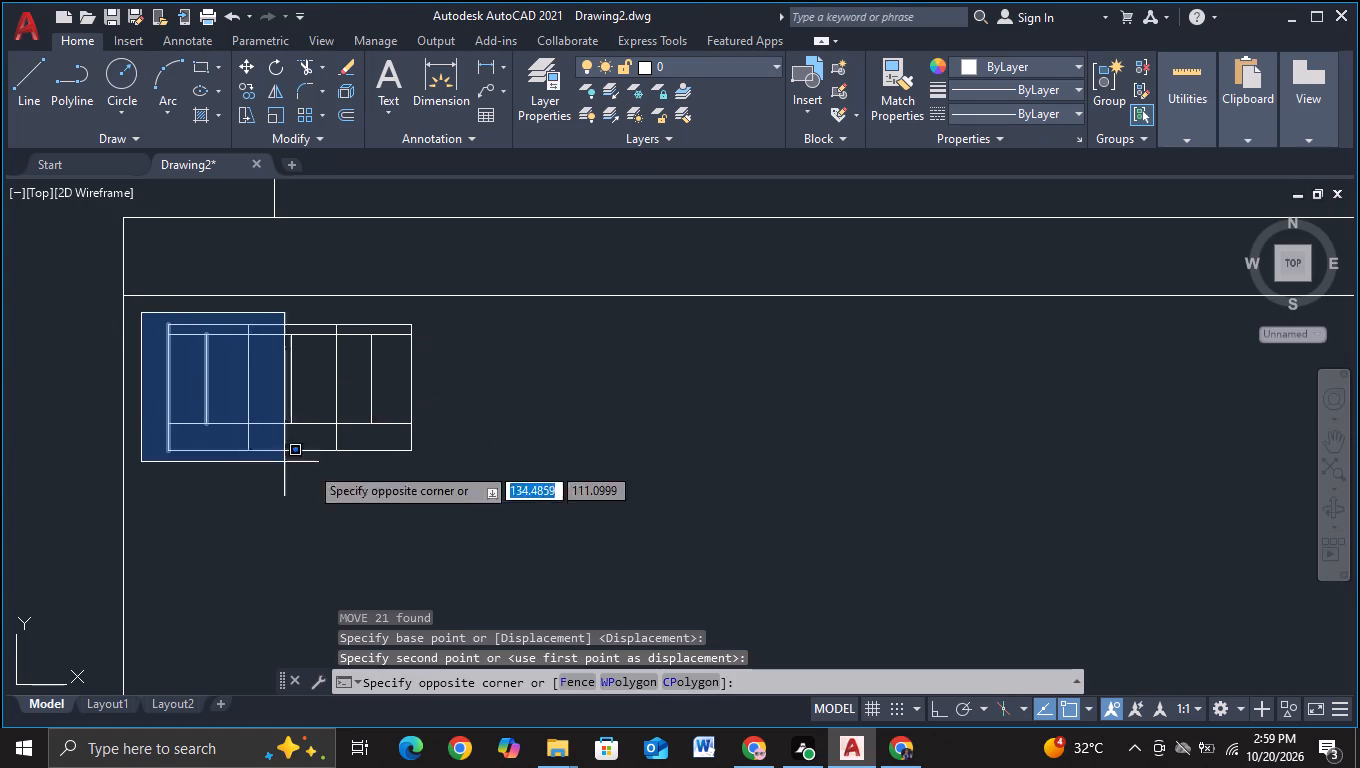
{"action": "left_click", "coordinate": [477, 487]}
{"action": "key", "text": "c"}
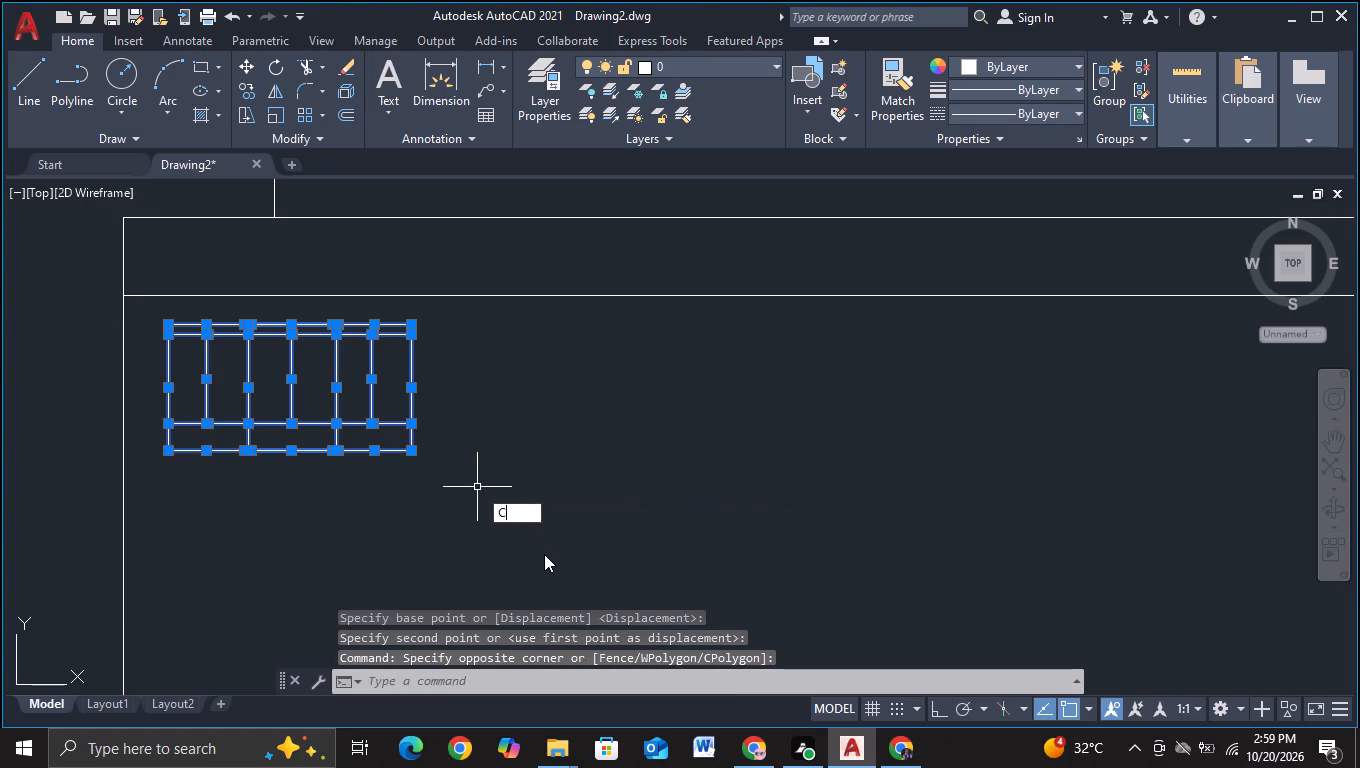
{"action": "left_click", "coordinate": [544, 554]}
{"action": "left_click", "coordinate": [344, 401]}
{"action": "scroll", "coordinate": [354, 532], "scroll_direction": "down", "scroll_amount": 2}
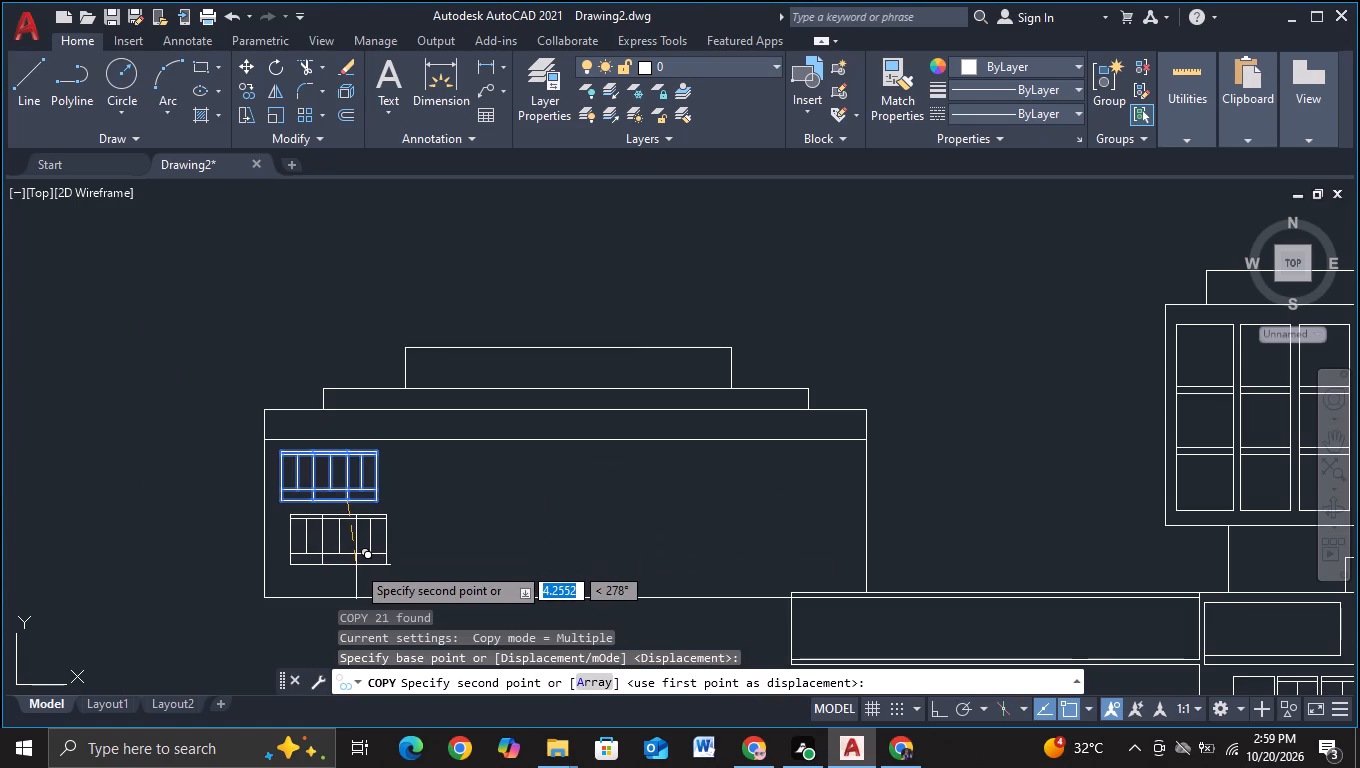
{"action": "key", "text": "F8"}
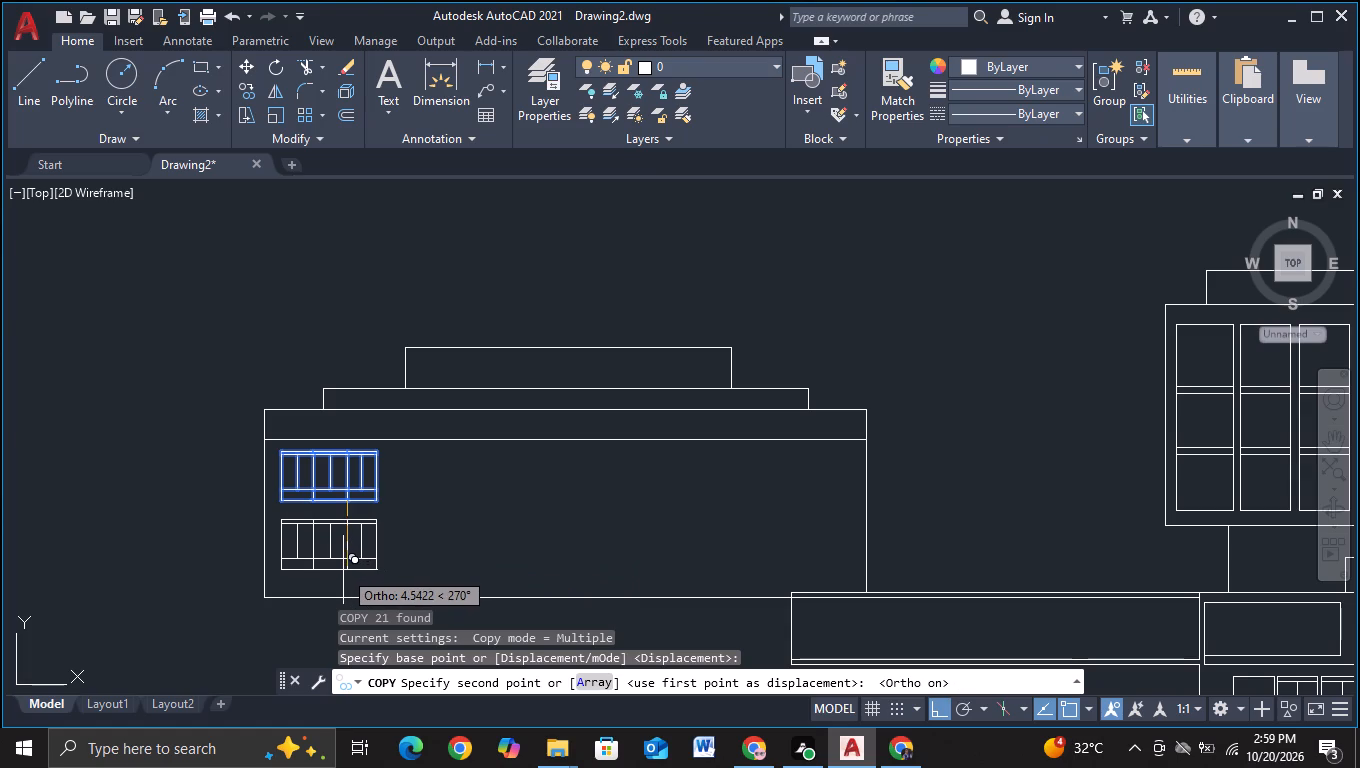
{"action": "left_click", "coordinate": [342, 573]}
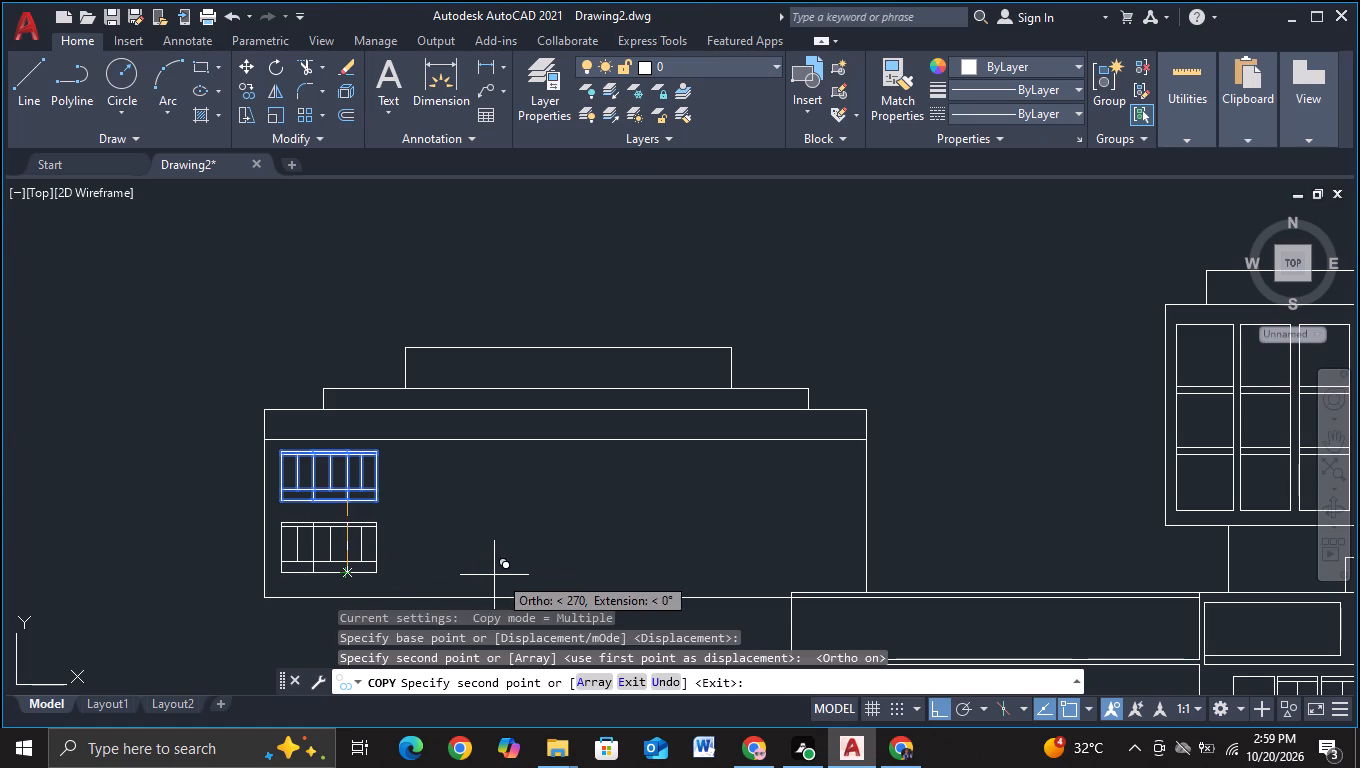
{"action": "key", "text": "Escape"}
Move the upper three-bay window straight down, leaving a narrow gap above the lower window.
{"action": "scroll", "coordinate": [361, 566], "scroll_direction": "up", "scroll_amount": 2}
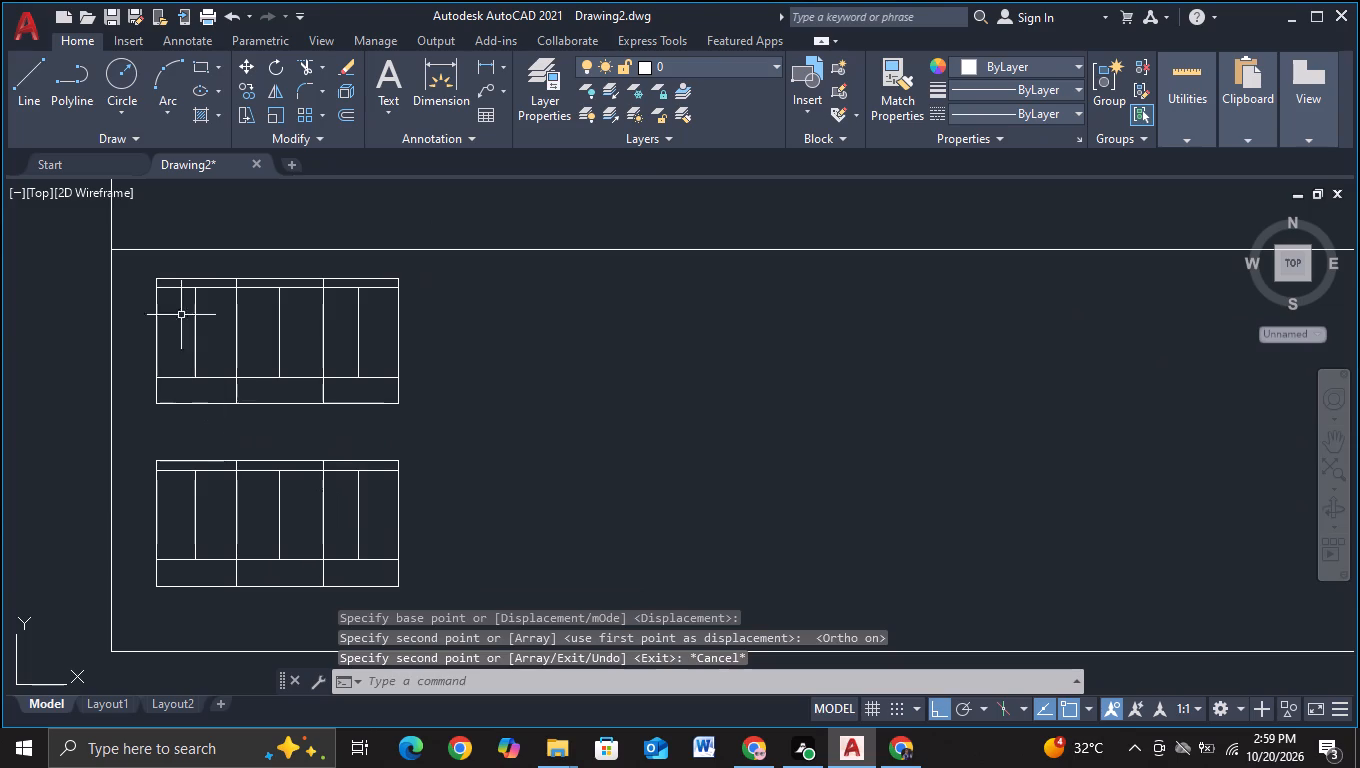
{"action": "left_click", "coordinate": [134, 273]}
{"action": "left_click", "coordinate": [437, 439]}
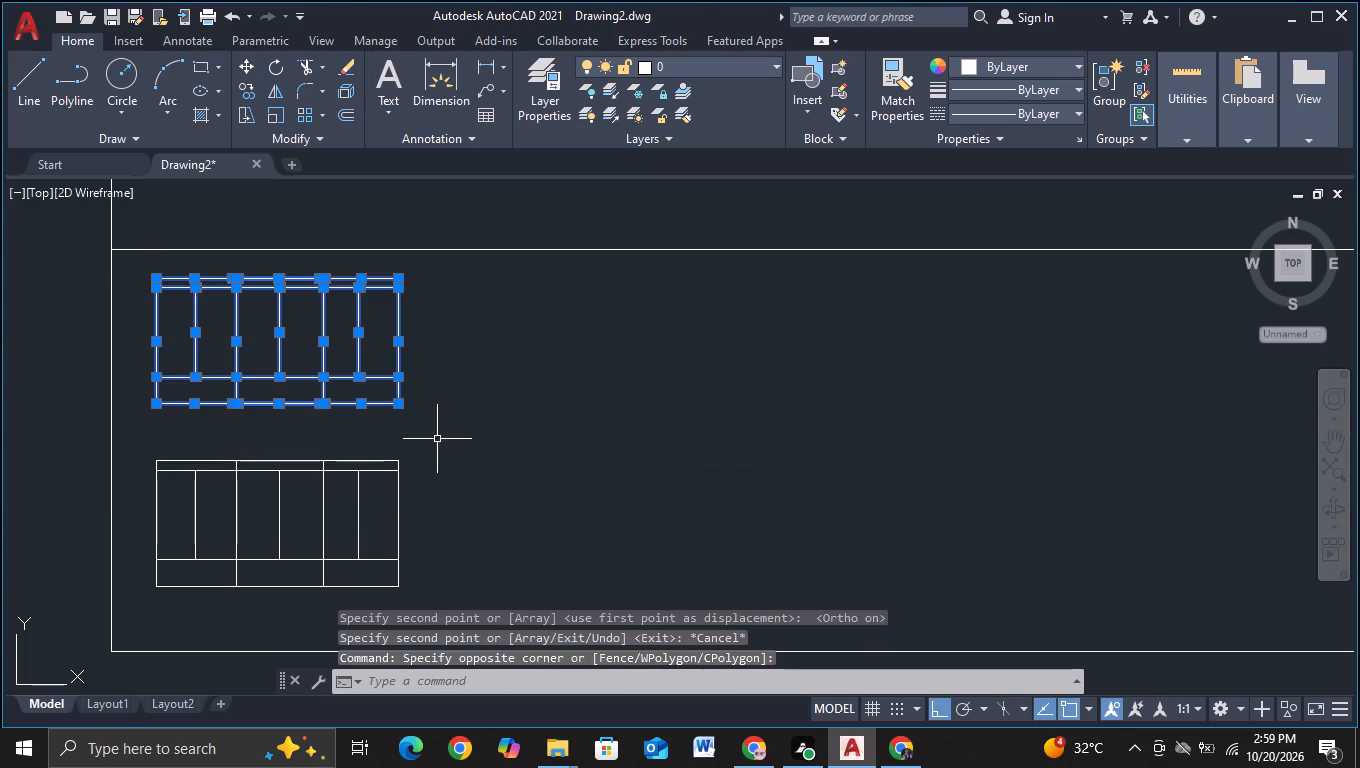
{"action": "key", "text": "m"}
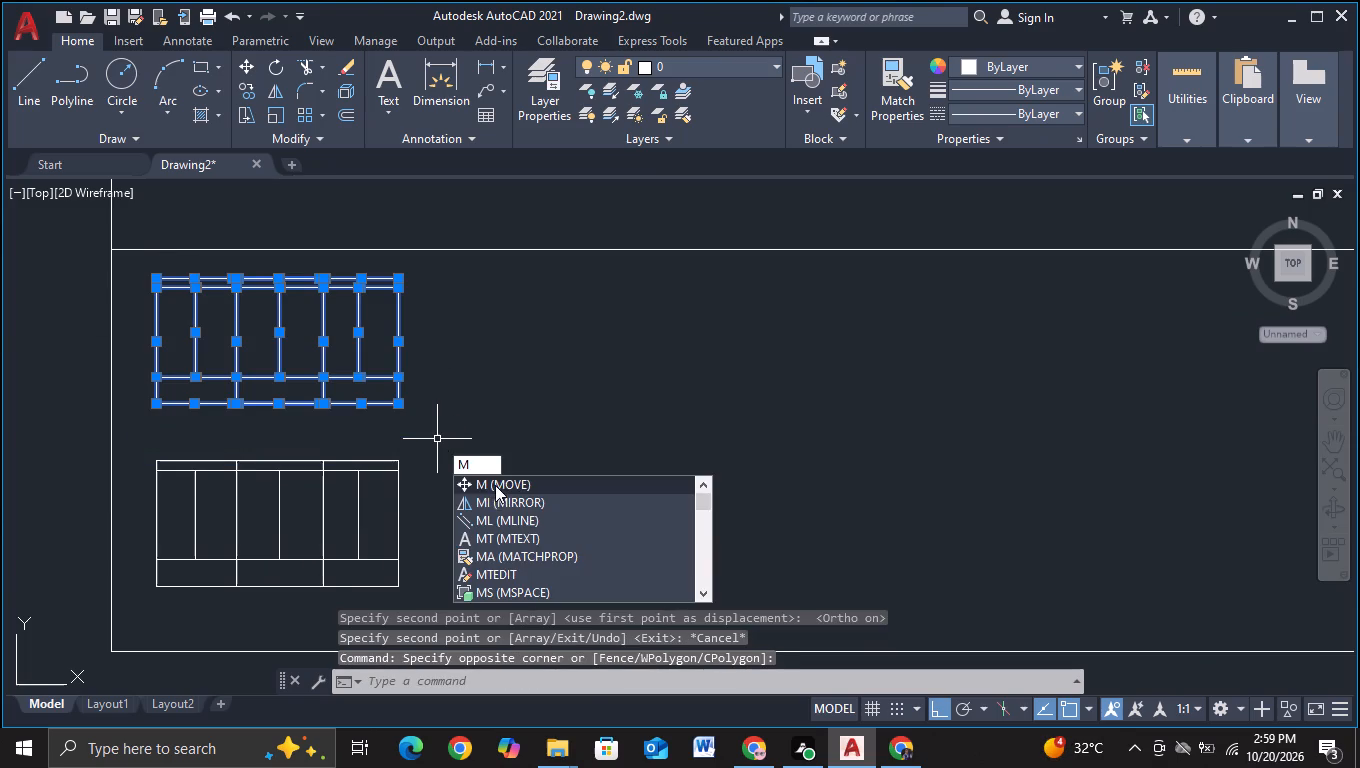
{"action": "left_click", "coordinate": [495, 485]}
{"action": "left_click", "coordinate": [327, 352]}
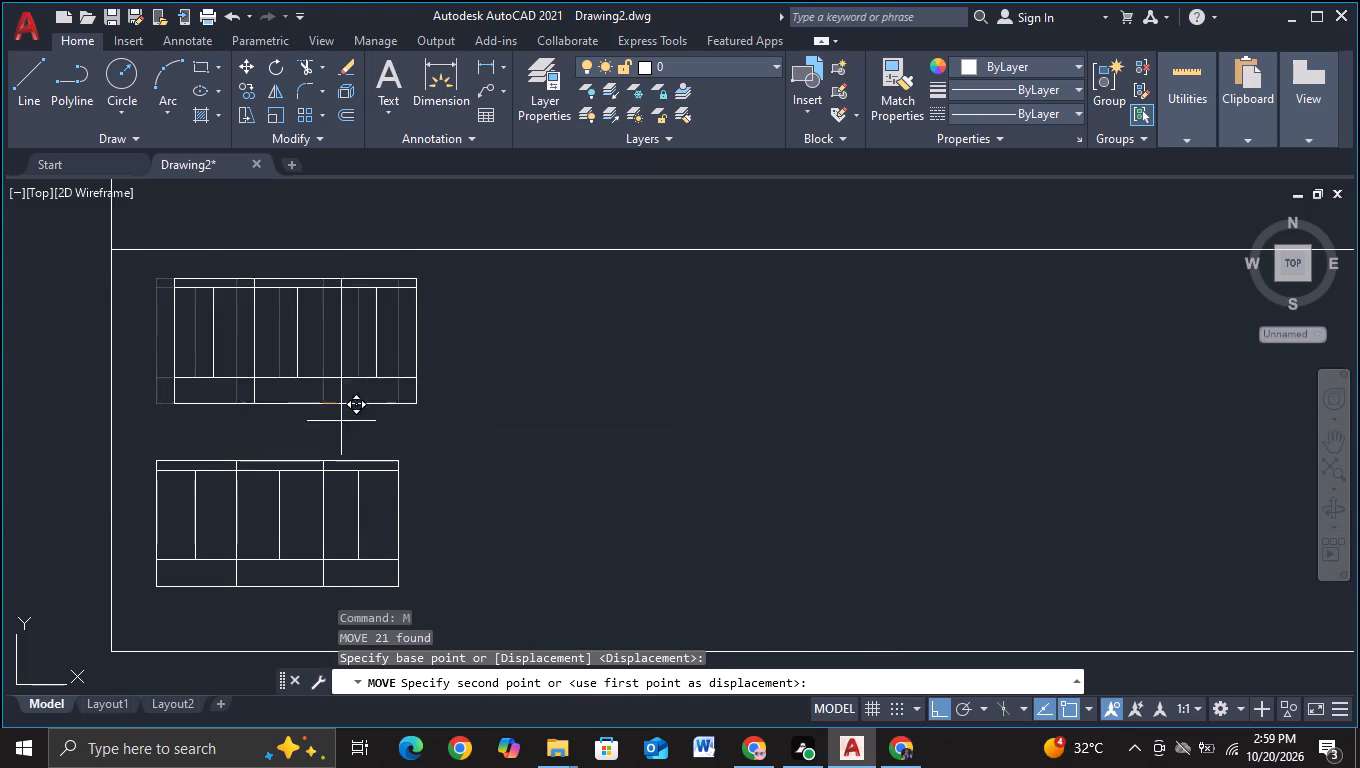
{"action": "left_click", "coordinate": [327, 432]}
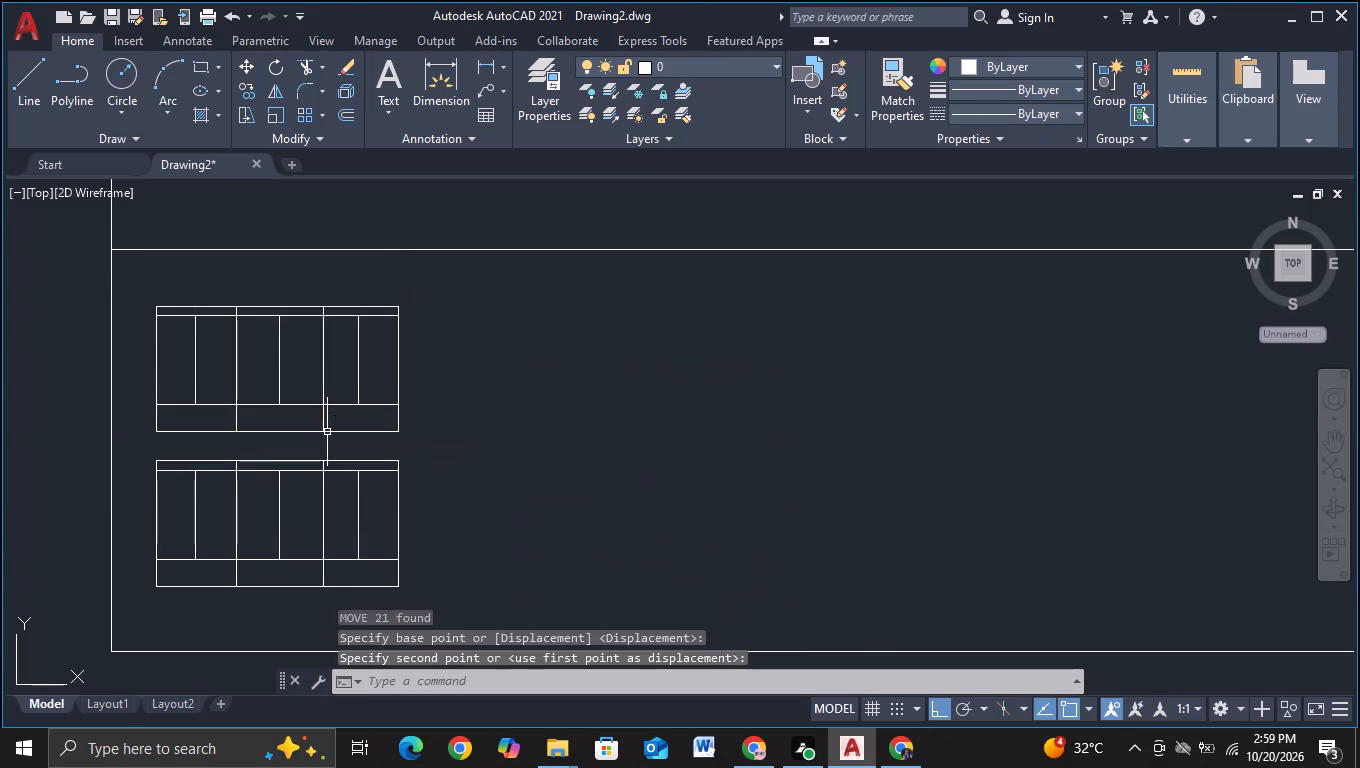
Copy both stacked three-bay windows horizontally about 7.3 units to the right to form a second window column.
{"action": "scroll", "coordinate": [382, 388], "scroll_direction": "up", "scroll_amount": 1}
{"action": "scroll", "coordinate": [474, 457], "scroll_direction": "down", "scroll_amount": 2}
{"action": "middle_click_drag", "start_coordinate": [495, 492], "coordinate": [524, 434]}
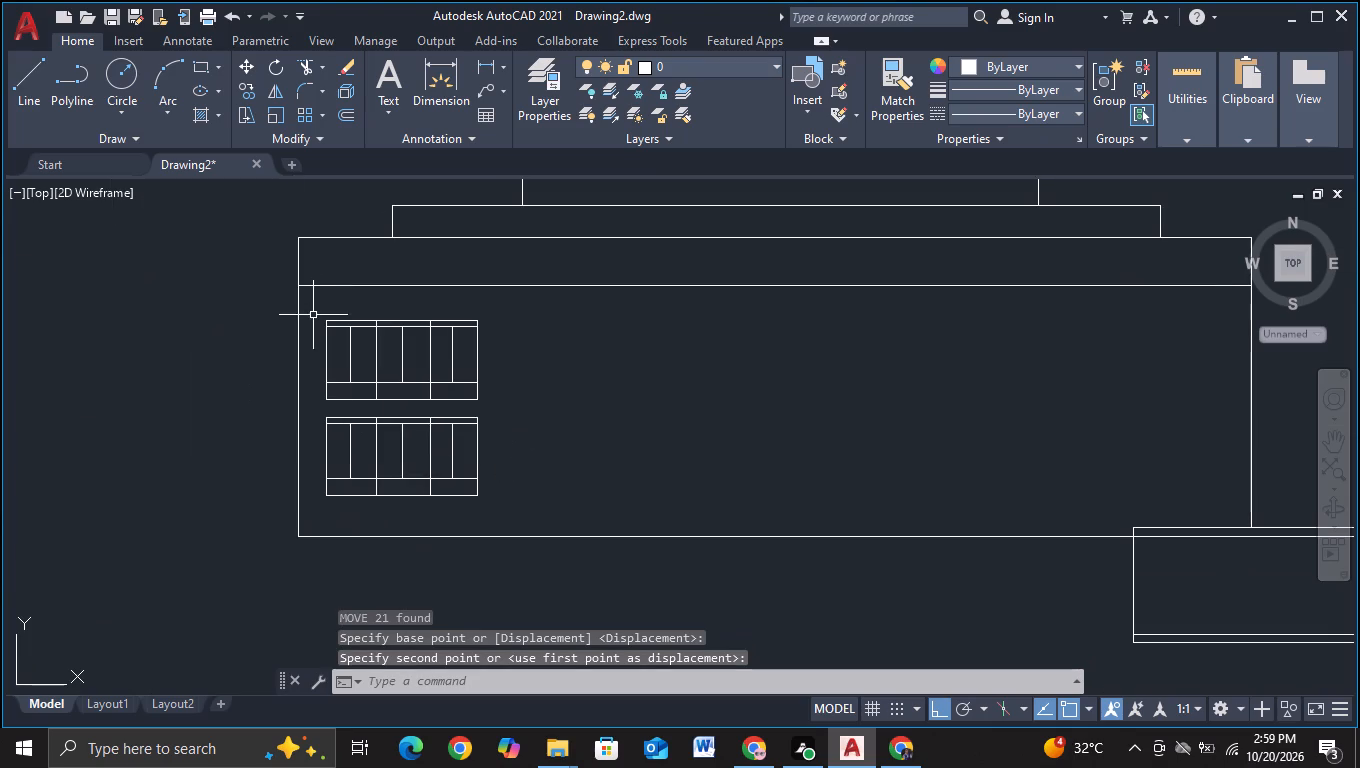
{"action": "left_click_drag", "start_coordinate": [312, 303], "coordinate": [311, 315]}
{"action": "left_click", "coordinate": [500, 523]}
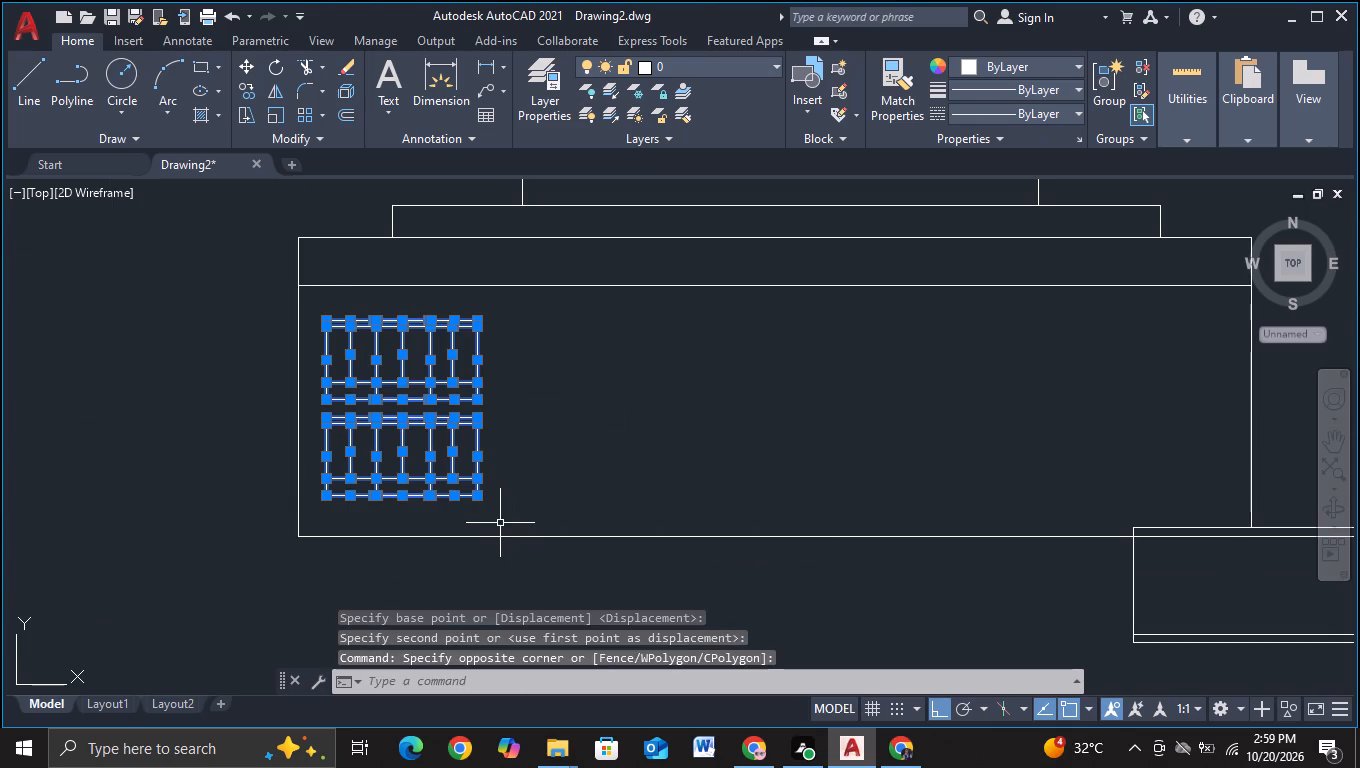
{"action": "key", "text": "c"}
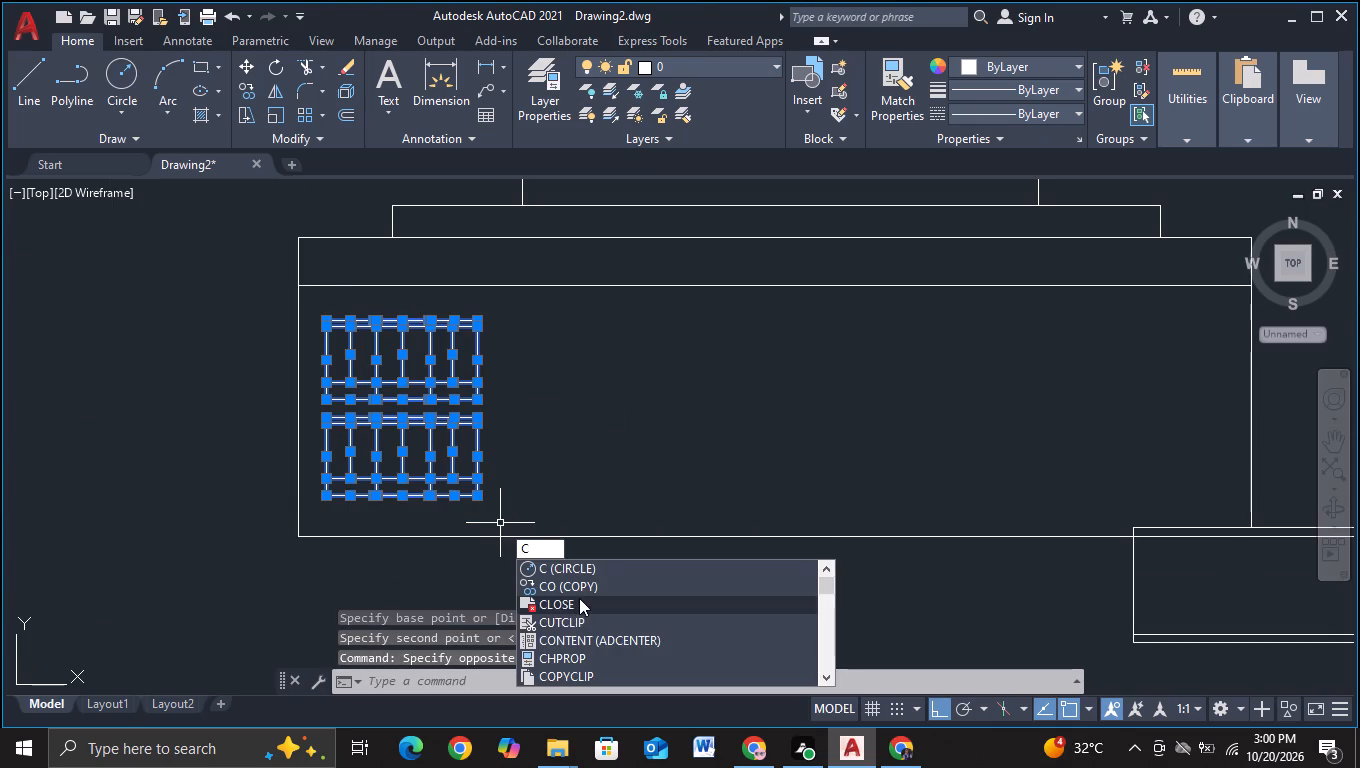
{"action": "left_click", "coordinate": [578, 588]}
{"action": "left_click", "coordinate": [418, 476]}
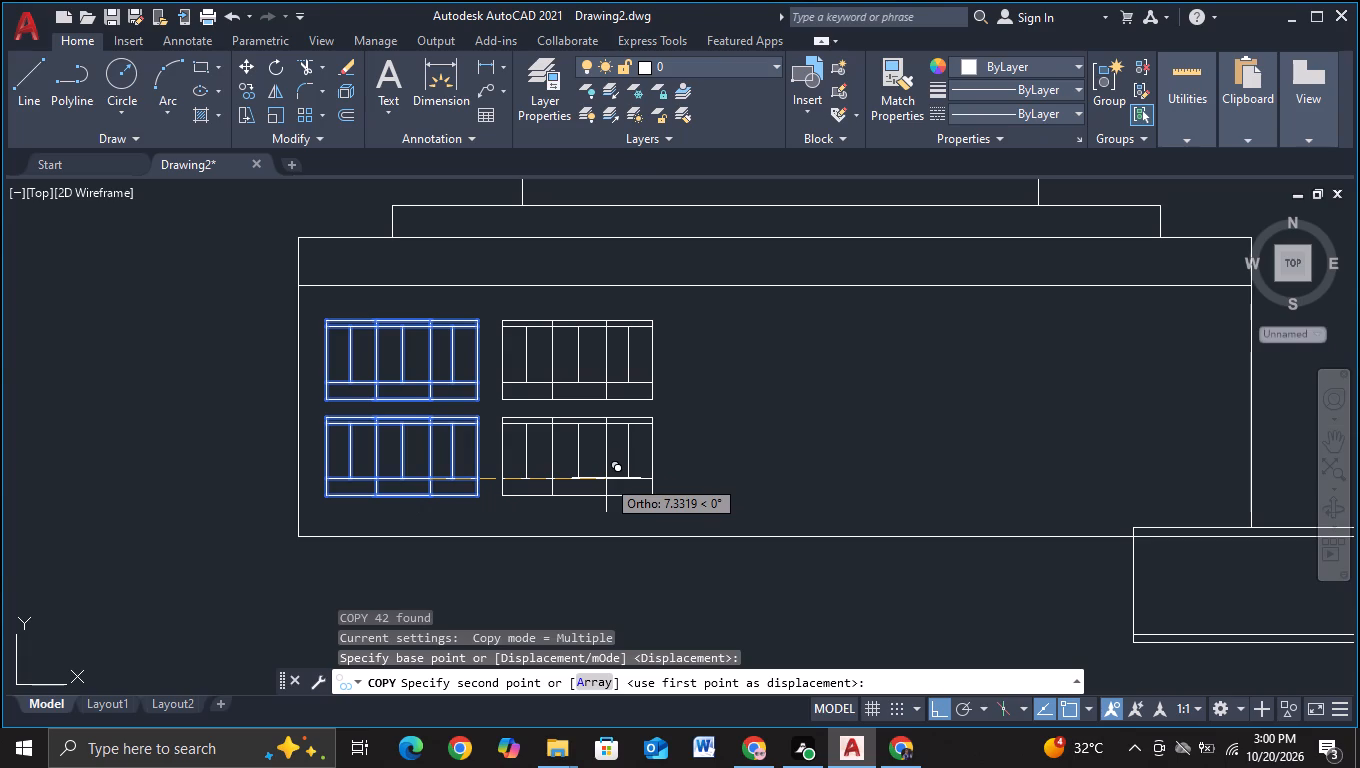
{"action": "left_click", "coordinate": [605, 484]}
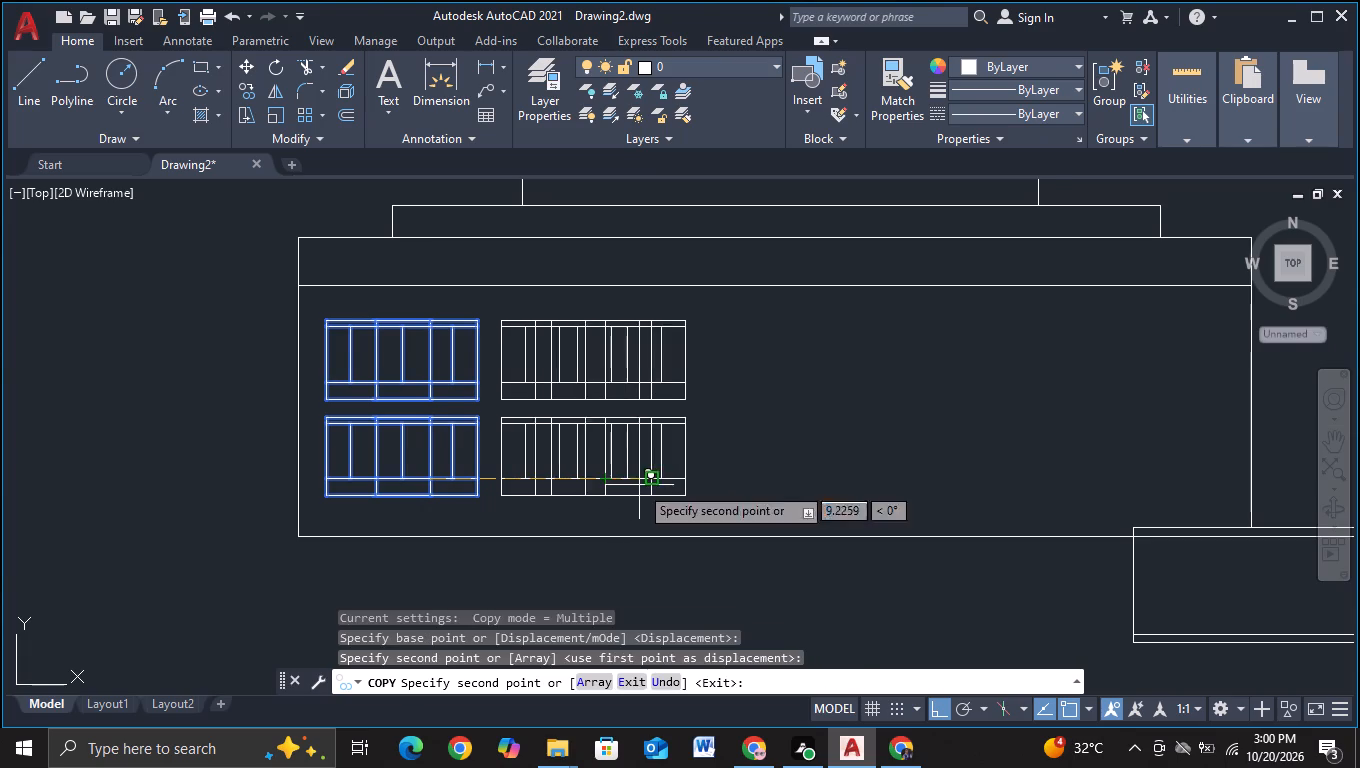
{"action": "key", "text": "Escape"}
Draw a vertical line through the left wing wall right of the windows, from inside the roof band to below the base line.
{"action": "middle_click_drag", "start_coordinate": [705, 487], "coordinate": [453, 476]}
{"action": "middle_click_drag", "start_coordinate": [589, 481], "coordinate": [508, 511]}
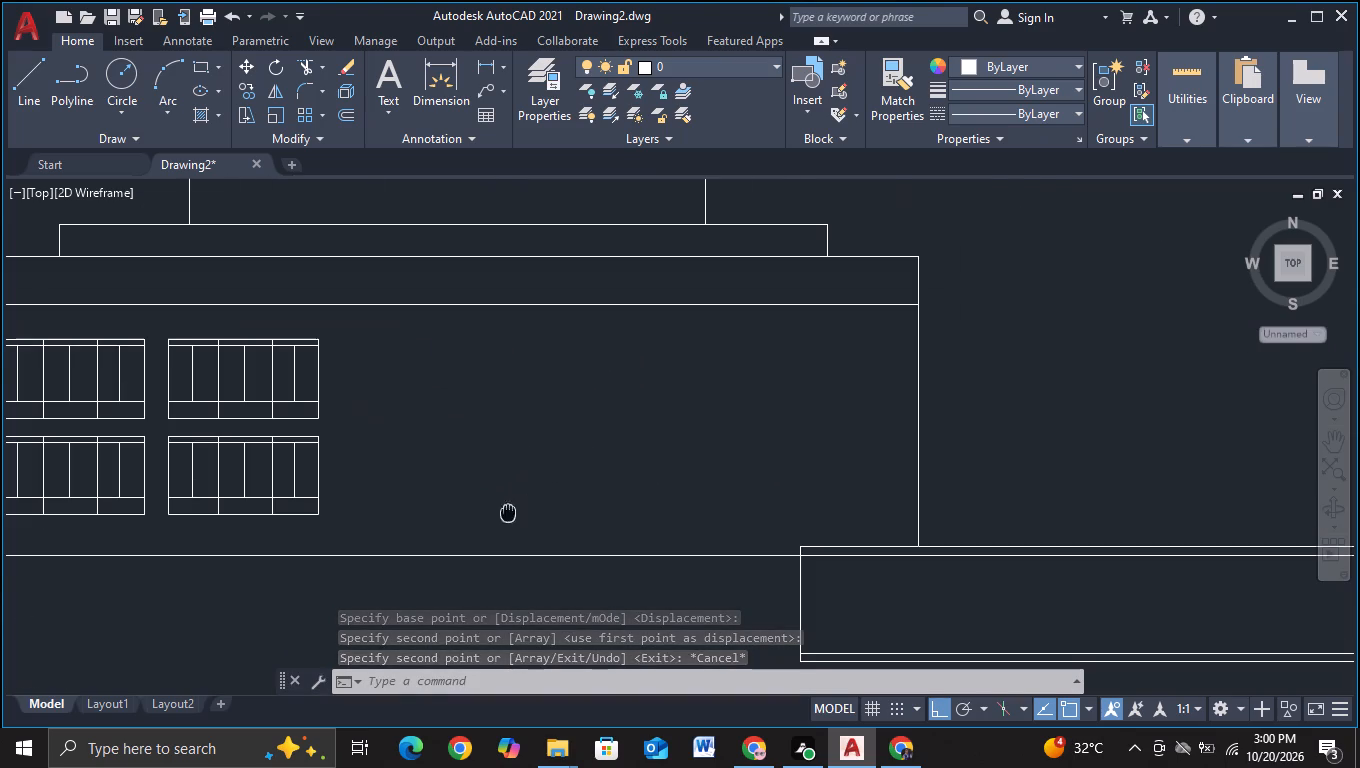
{"action": "scroll", "coordinate": [398, 321], "scroll_direction": "down", "scroll_amount": 2}
{"action": "middle_click_drag", "start_coordinate": [502, 459], "coordinate": [523, 428]}
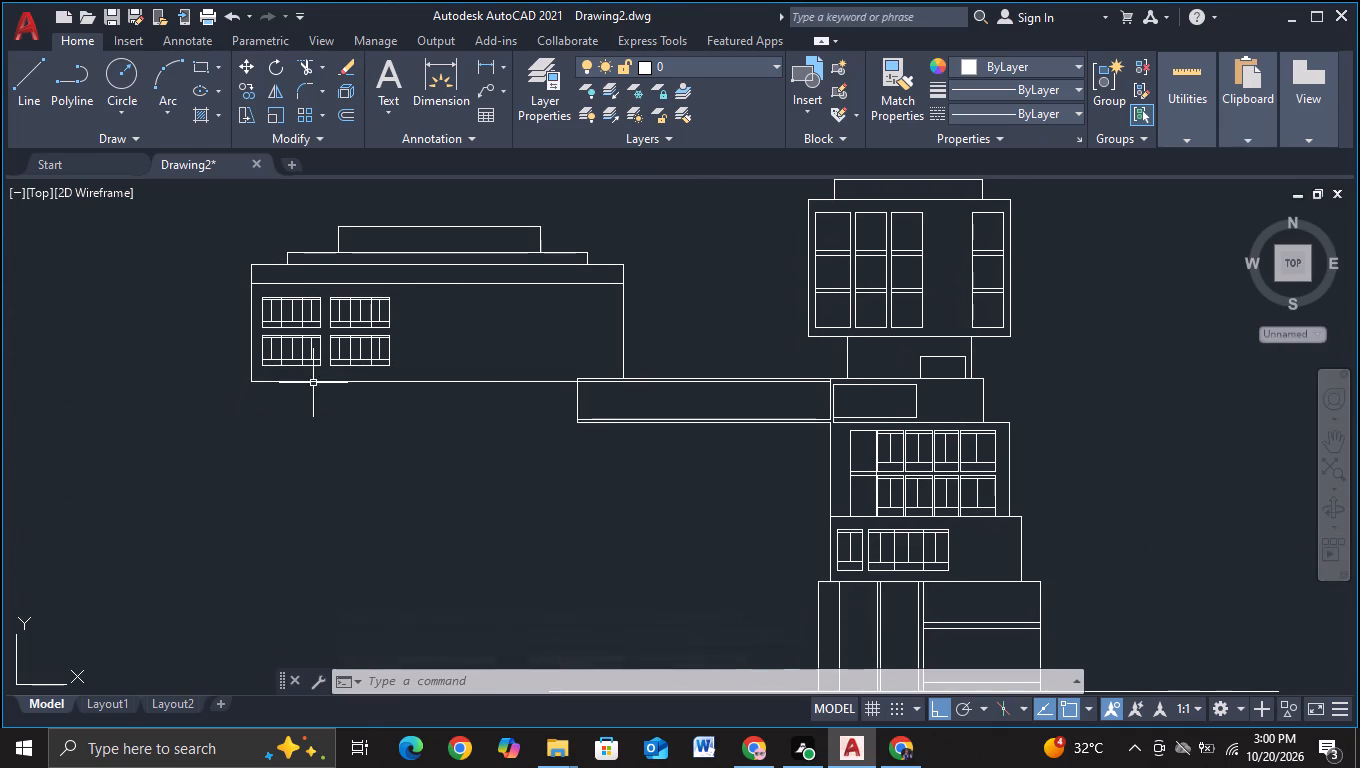
{"action": "left_click", "coordinate": [42, 117]}
{"action": "scroll", "coordinate": [438, 352], "scroll_direction": "up", "scroll_amount": 1}
{"action": "middle_click_drag", "start_coordinate": [463, 356], "coordinate": [305, 408]}
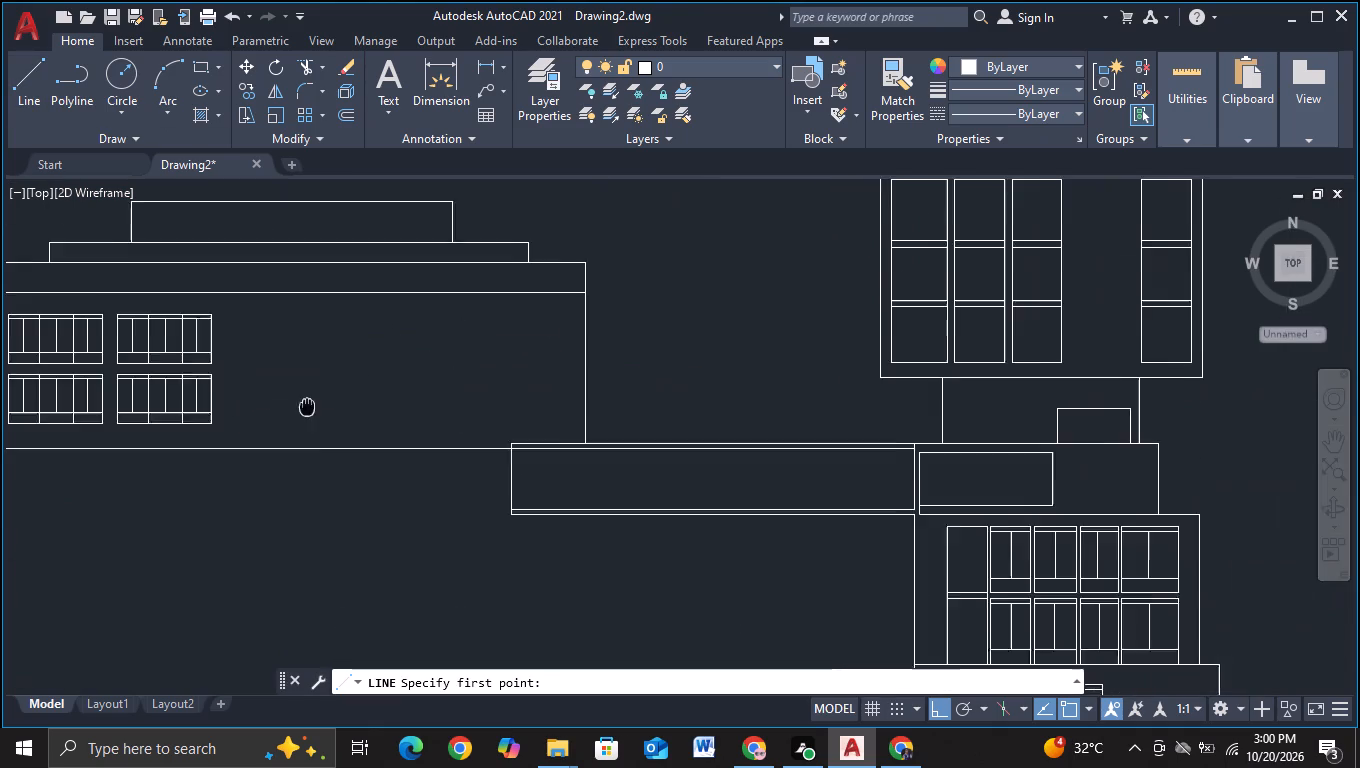
{"action": "middle_click_drag", "start_coordinate": [305, 408], "coordinate": [304, 408]}
{"action": "scroll", "coordinate": [346, 409], "scroll_direction": "up", "scroll_amount": 2}
{"action": "middle_click_drag", "start_coordinate": [373, 399], "coordinate": [193, 386]}
{"action": "scroll", "coordinate": [288, 352], "scroll_direction": "down", "scroll_amount": 2}
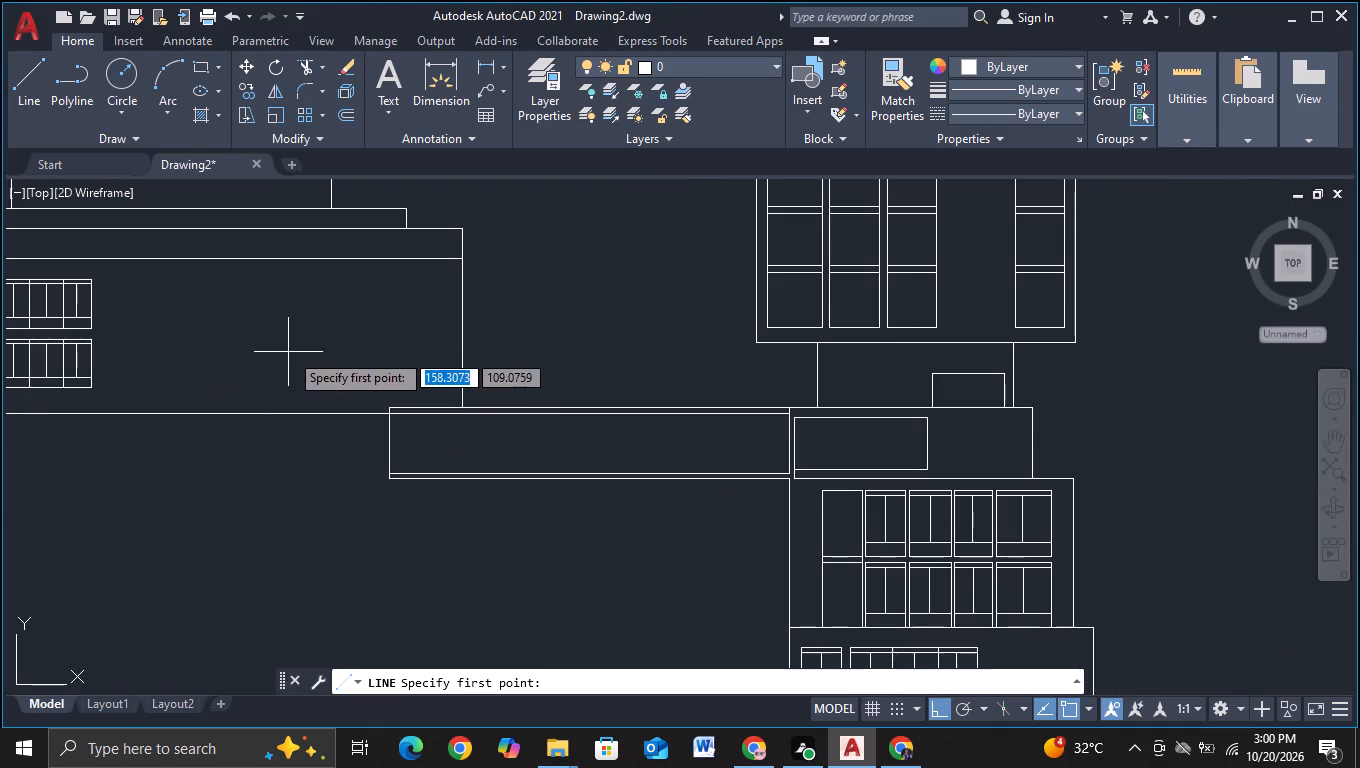
{"action": "left_click", "coordinate": [279, 241]}
{"action": "left_click", "coordinate": [275, 483]}
{"action": "key", "text": "Escape"}
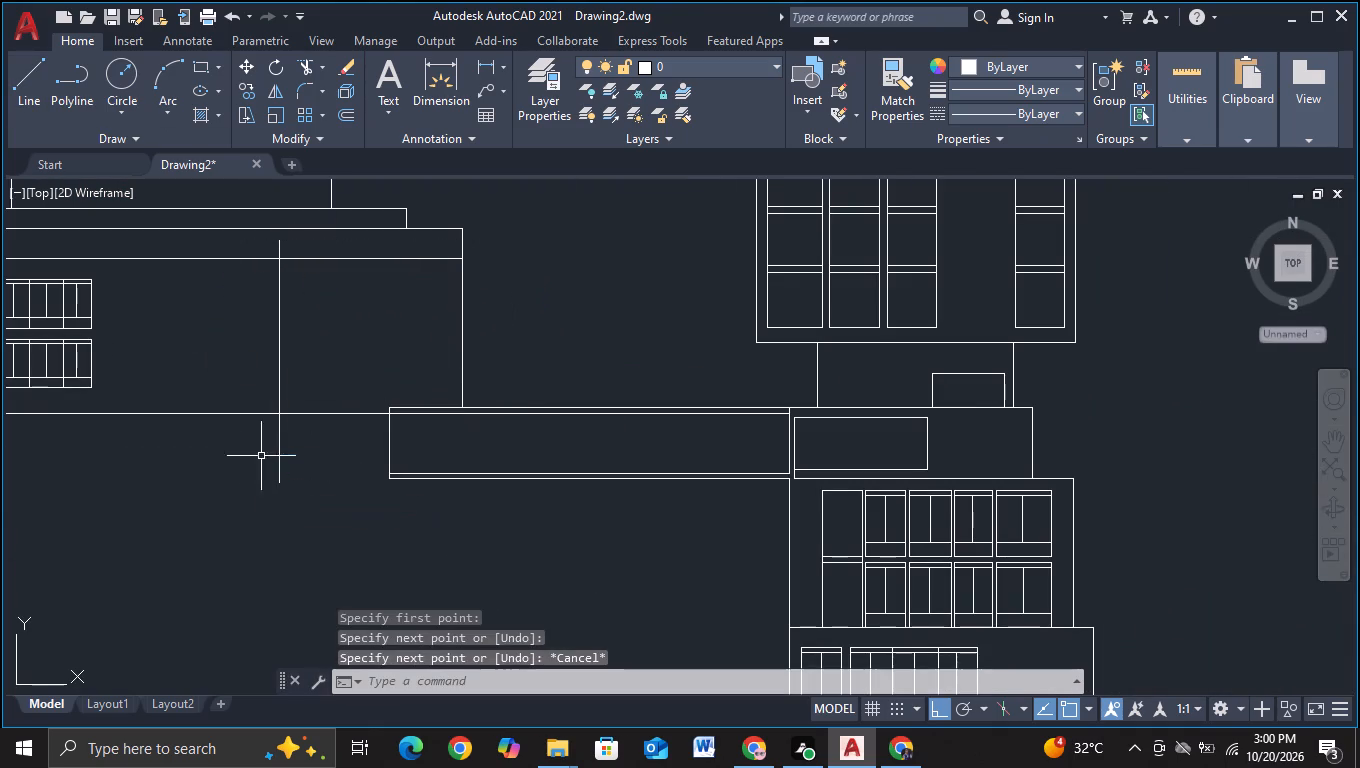
{"action": "key", "text": "Escape"}
{"action": "key", "text": "Escape"}
{"action": "key", "text": "Escape"}
{"action": "key", "text": "Escape"}
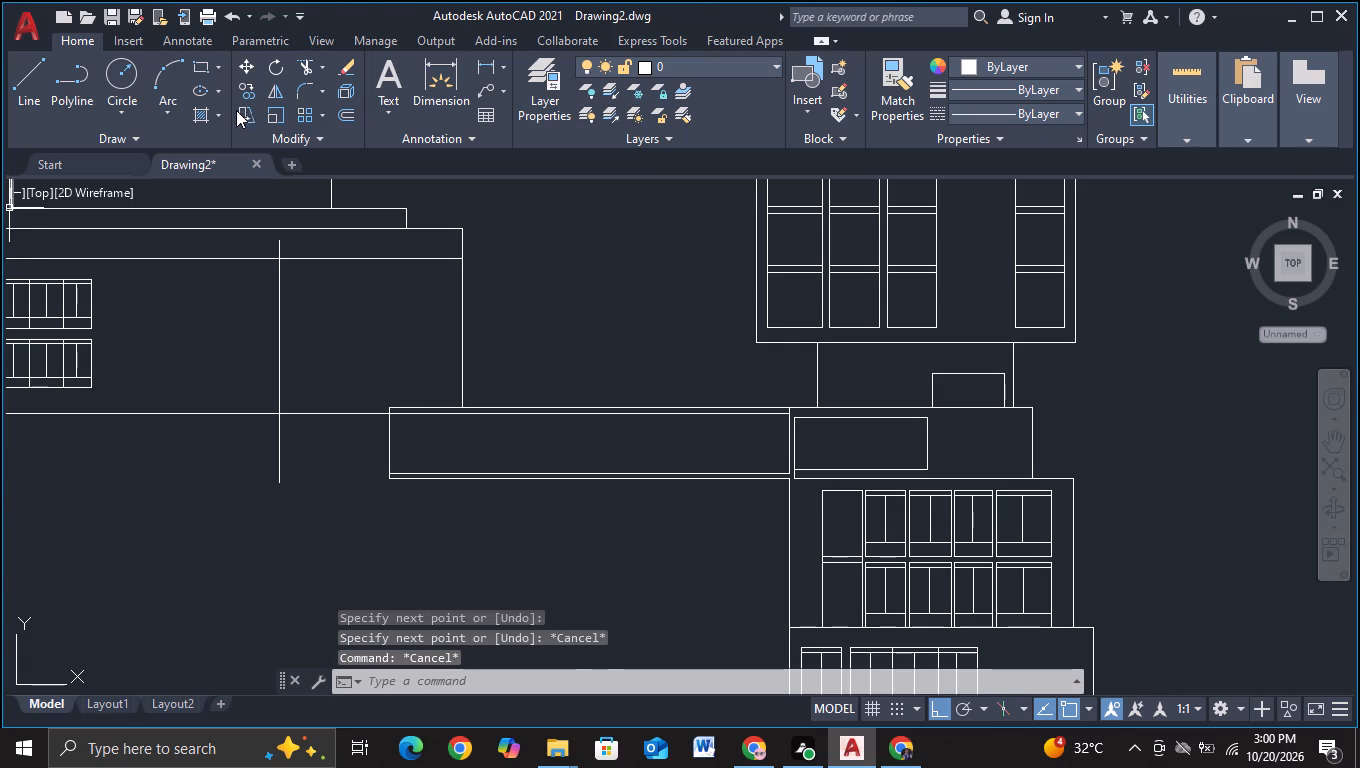
Trim the vertical line's ends that extend below the base line and above the roof band's lower edge.
{"action": "left_click", "coordinate": [300, 71]}
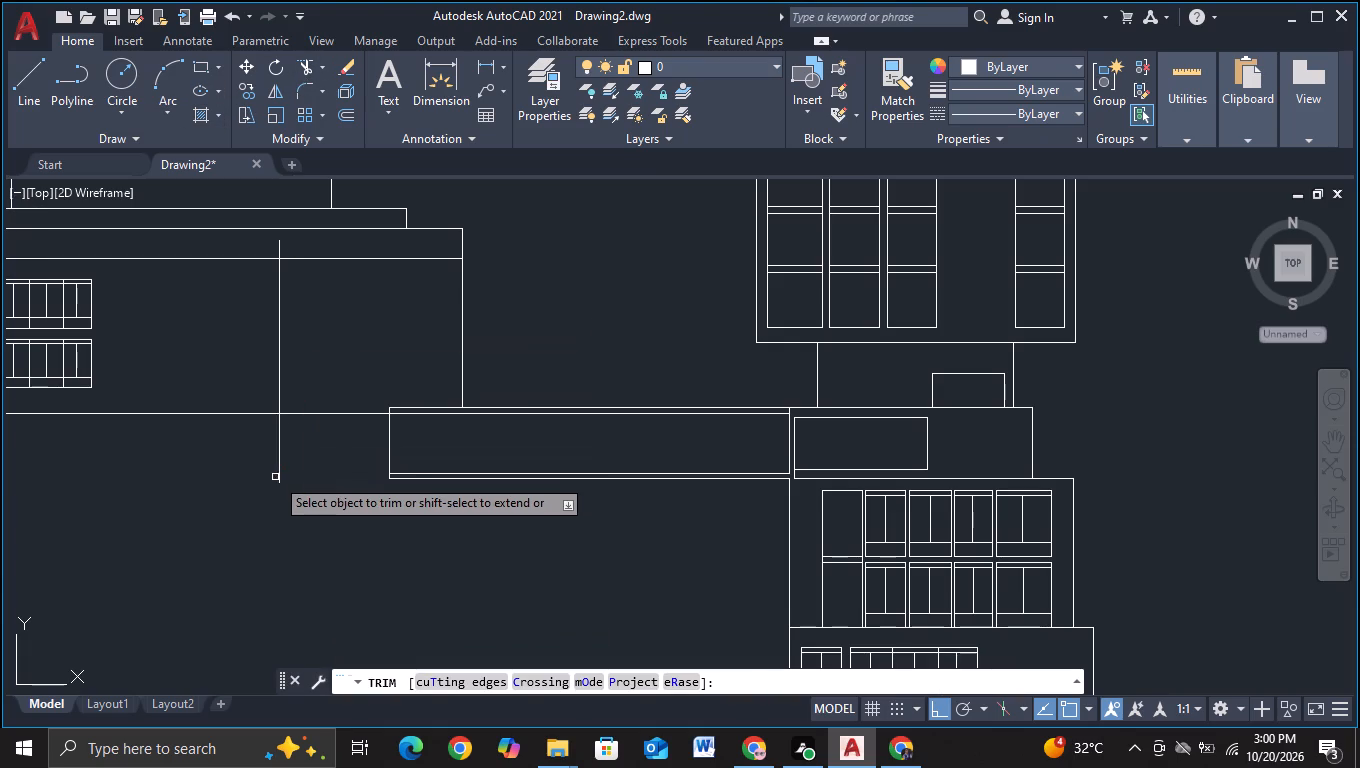
{"action": "left_click_drag", "start_coordinate": [253, 474], "coordinate": [306, 442]}
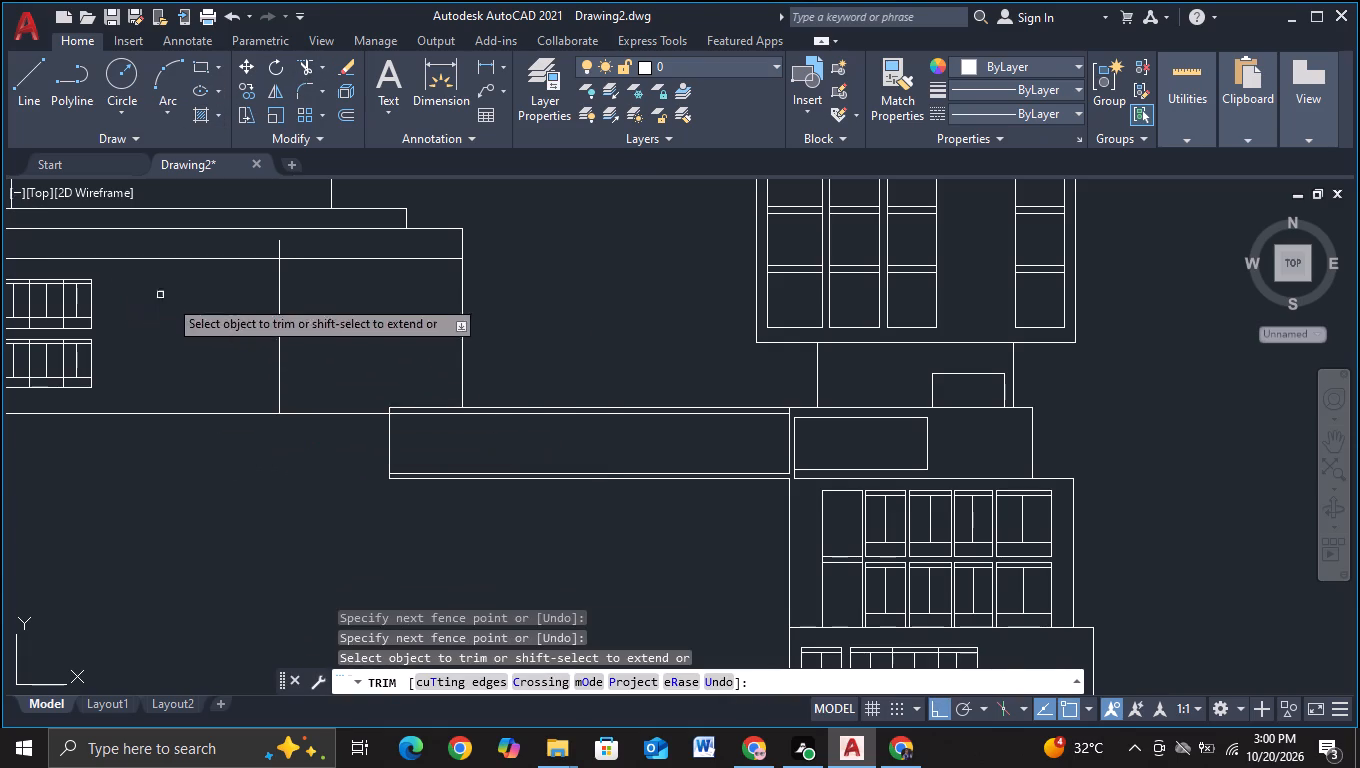
{"action": "middle_click_drag", "start_coordinate": [251, 325], "coordinate": [261, 431]}
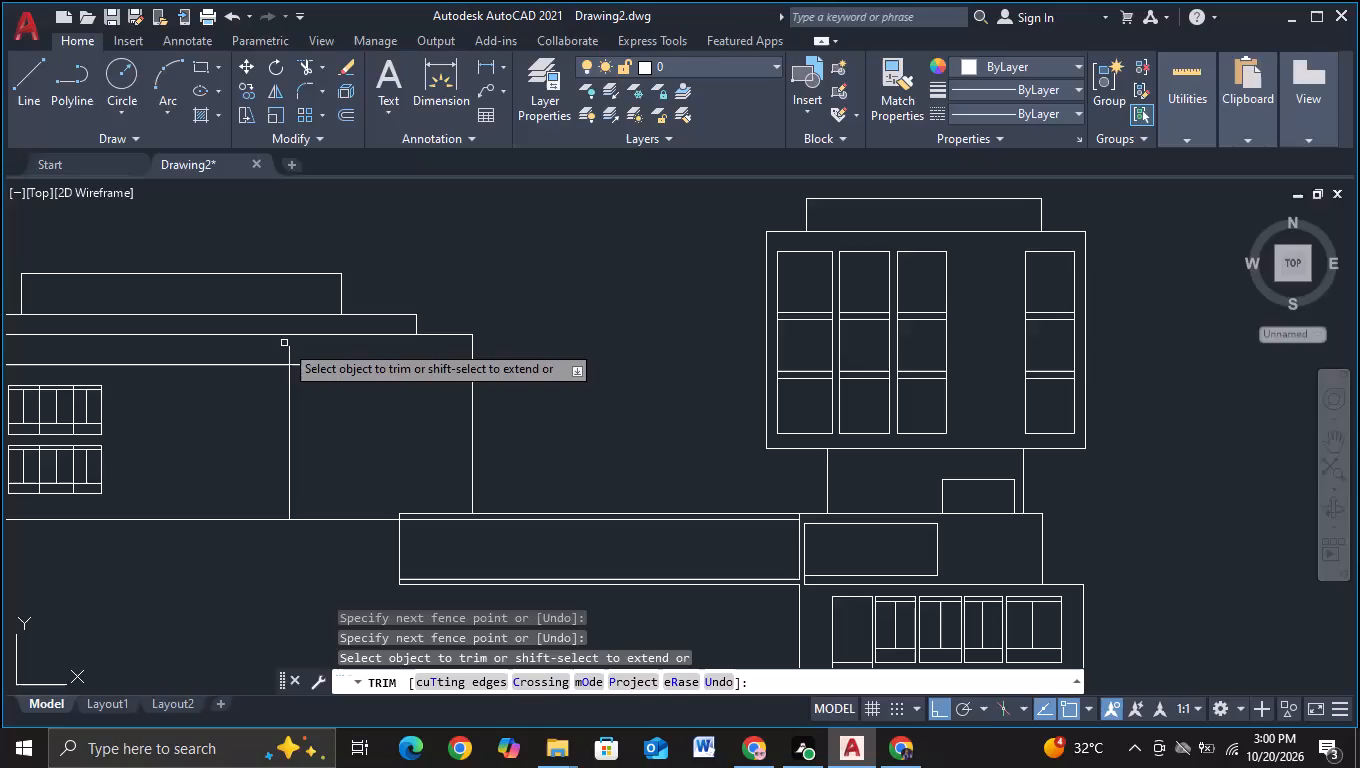
{"action": "left_click", "coordinate": [295, 359]}
{"action": "left_click", "coordinate": [279, 356]}
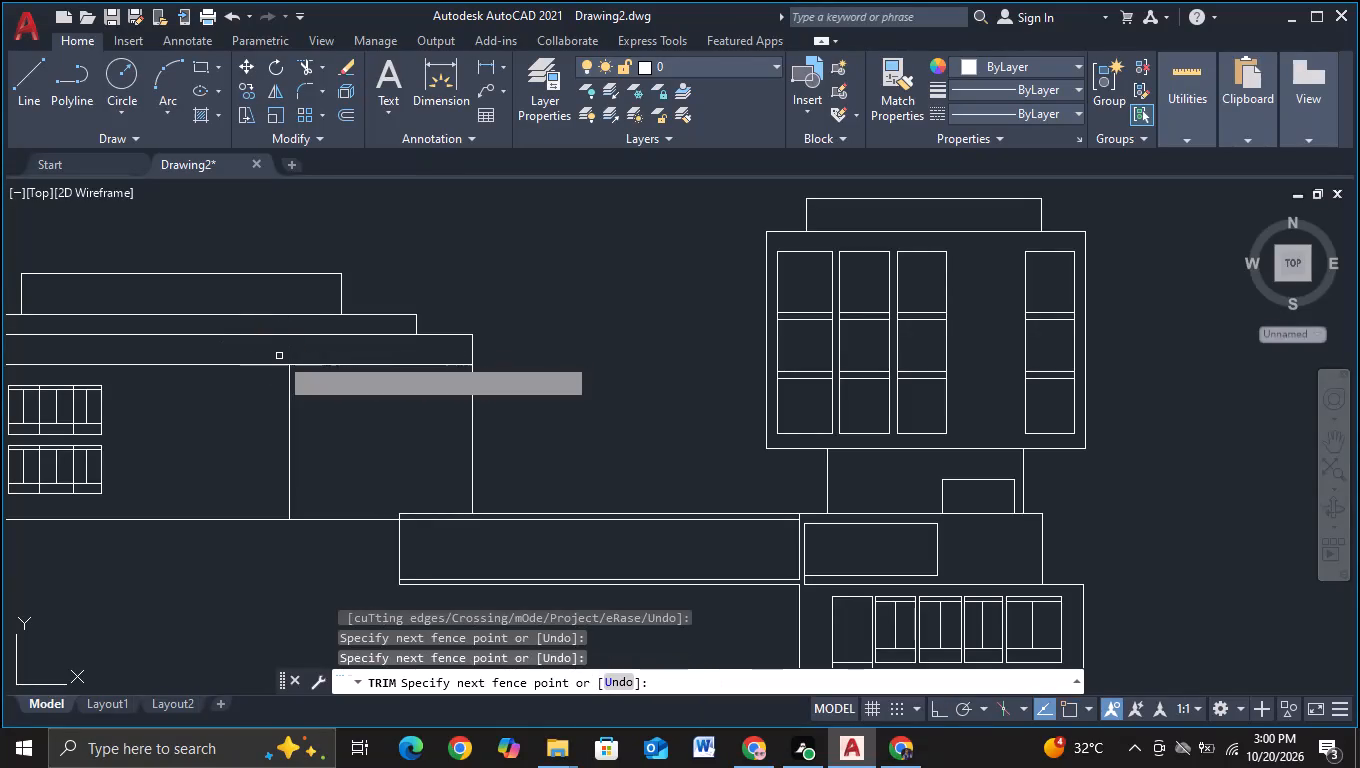
Copy the left wing's vertical division line to the right twice, at about 4.9 and 5.9 units, forming a narrow post.
{"action": "left_click", "coordinate": [289, 399]}
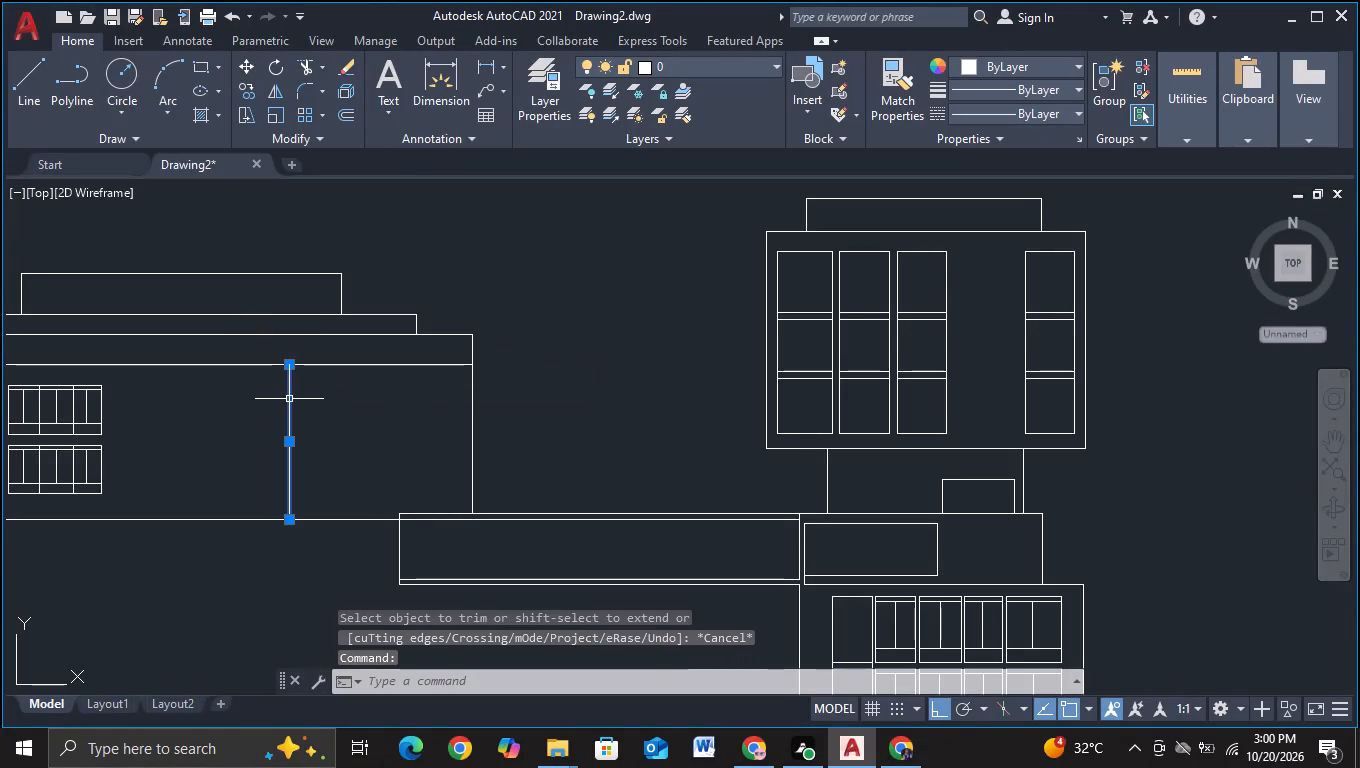
{"action": "key", "text": "c"}
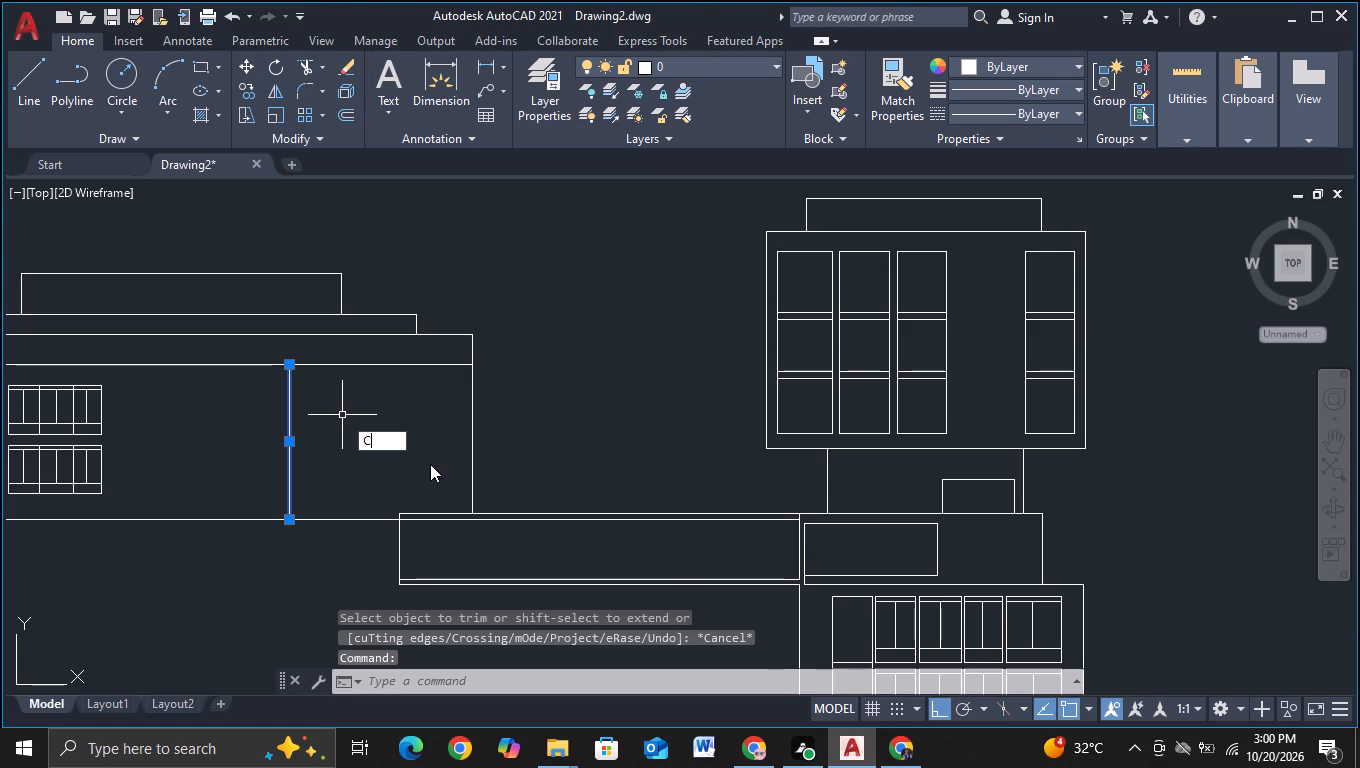
{"action": "left_click", "coordinate": [430, 472]}
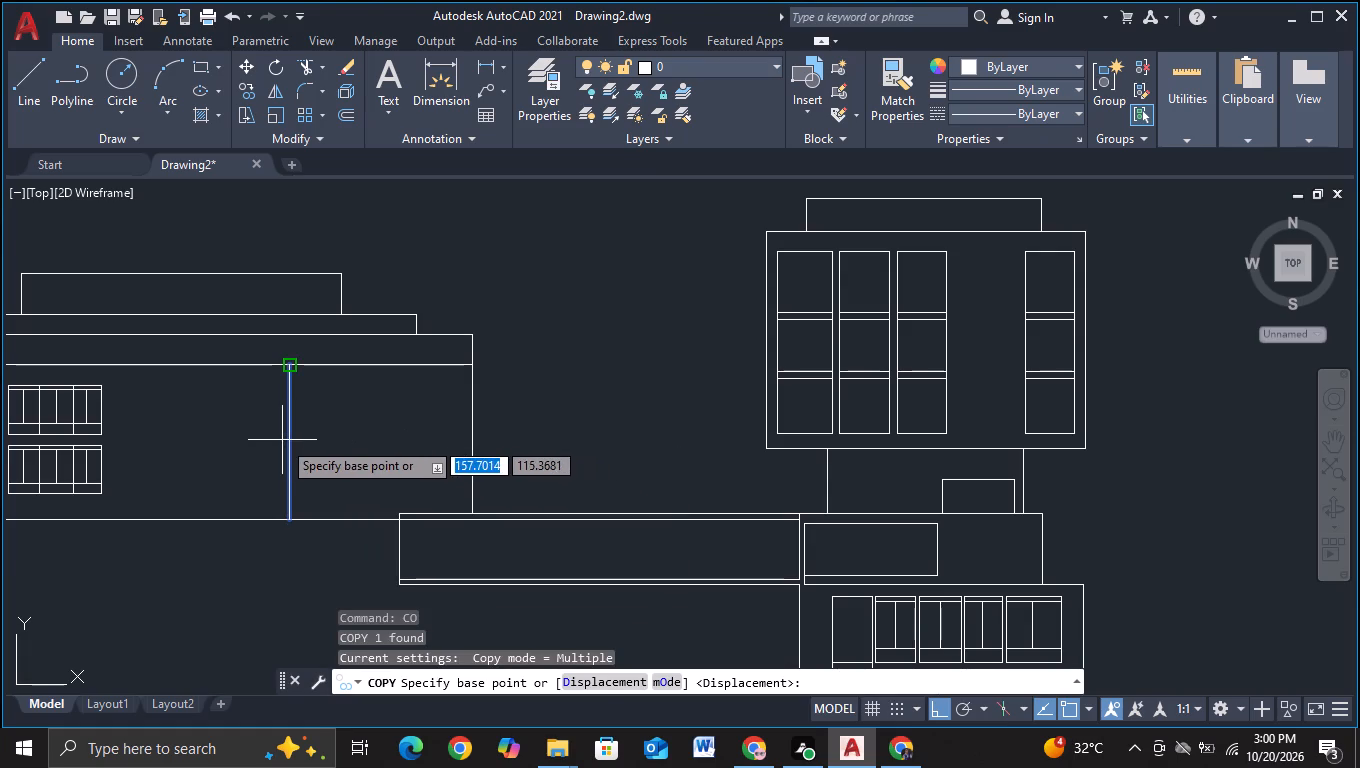
{"action": "left_click", "coordinate": [287, 442]}
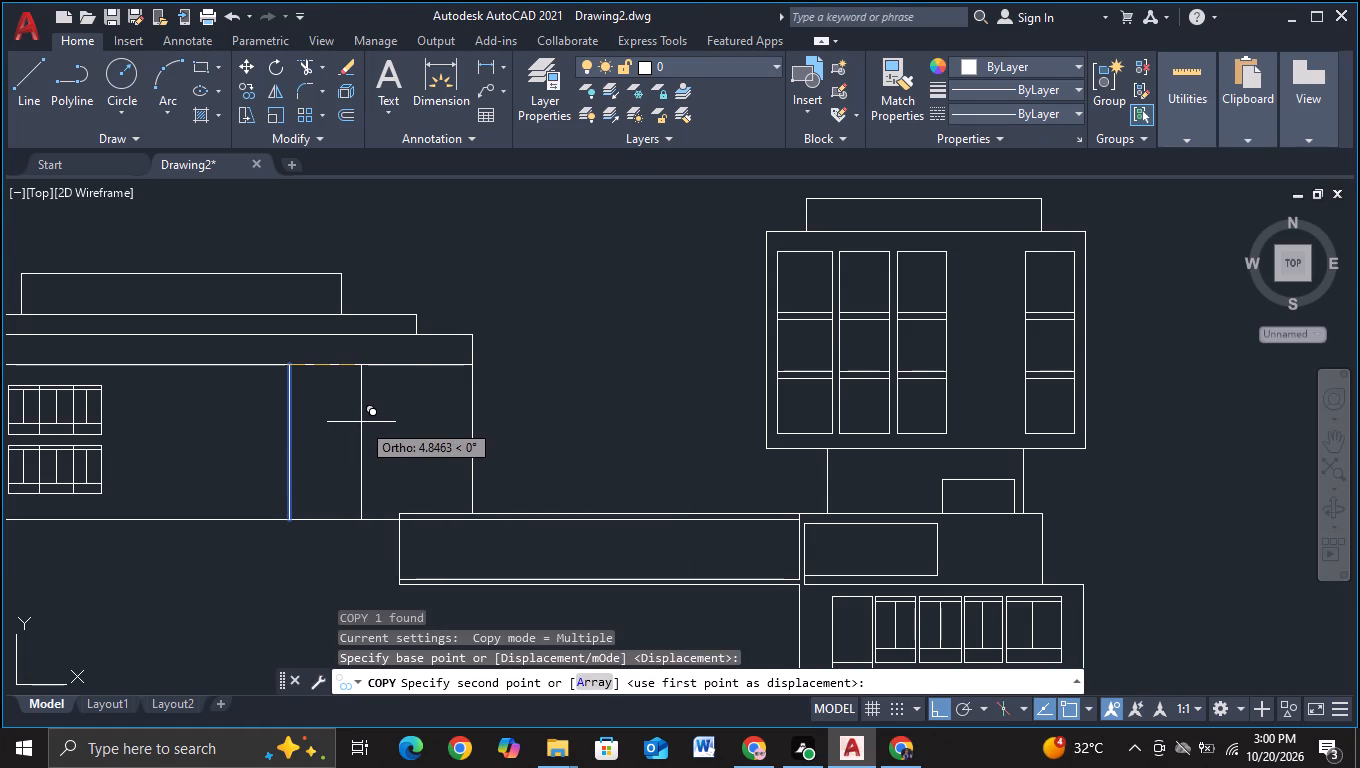
{"action": "left_click", "coordinate": [363, 423]}
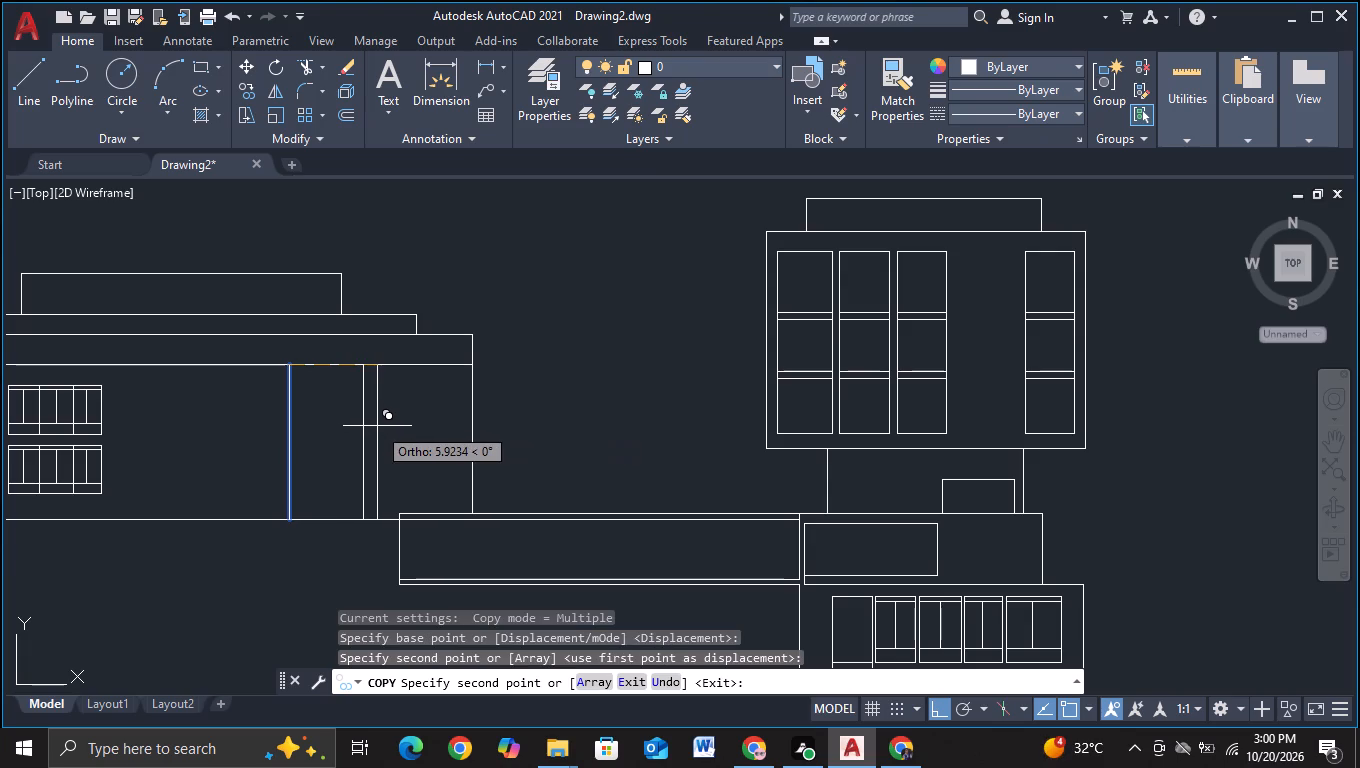
{"action": "left_click", "coordinate": [377, 426]}
{"action": "key", "text": "Escape"}
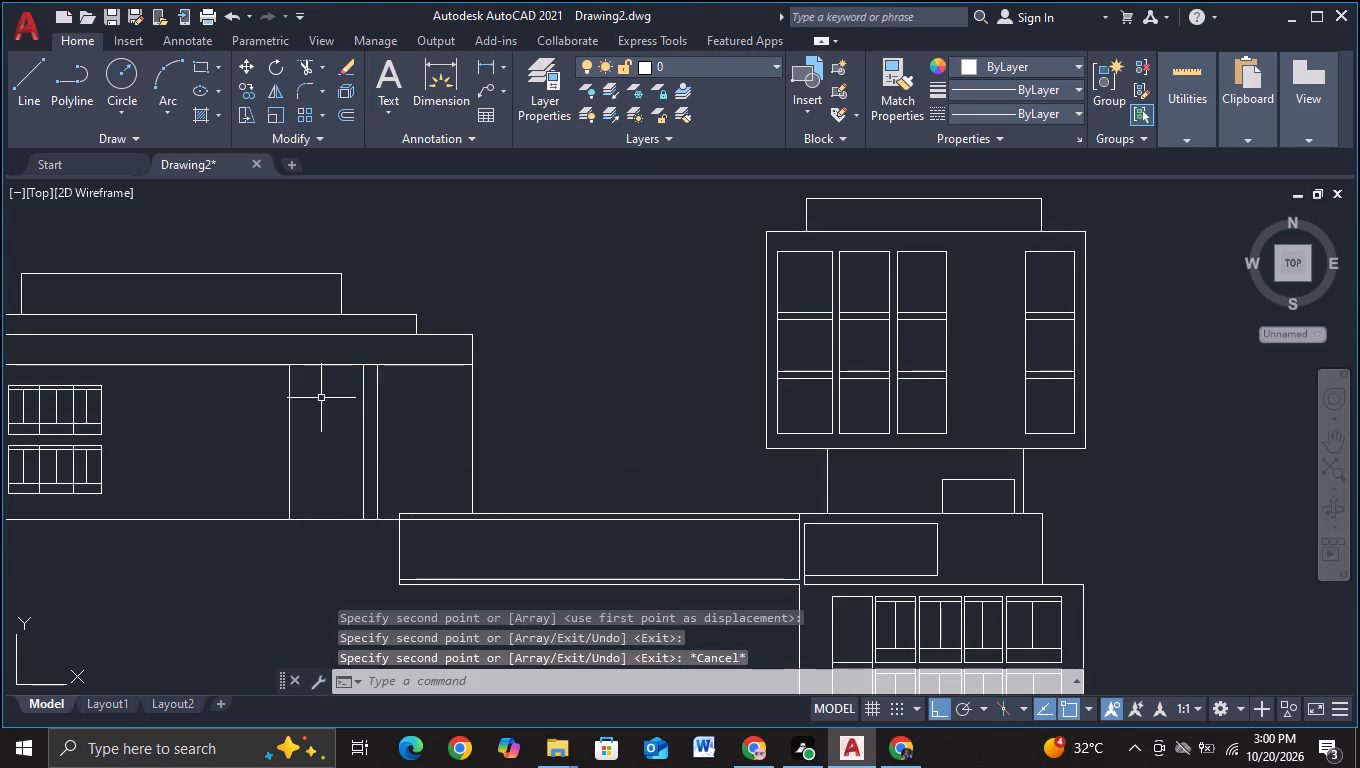
Copy the post's right-hand line about 5.3 units right, just inside the left wing's right wall edge.
{"action": "left_click", "coordinate": [22, 117]}
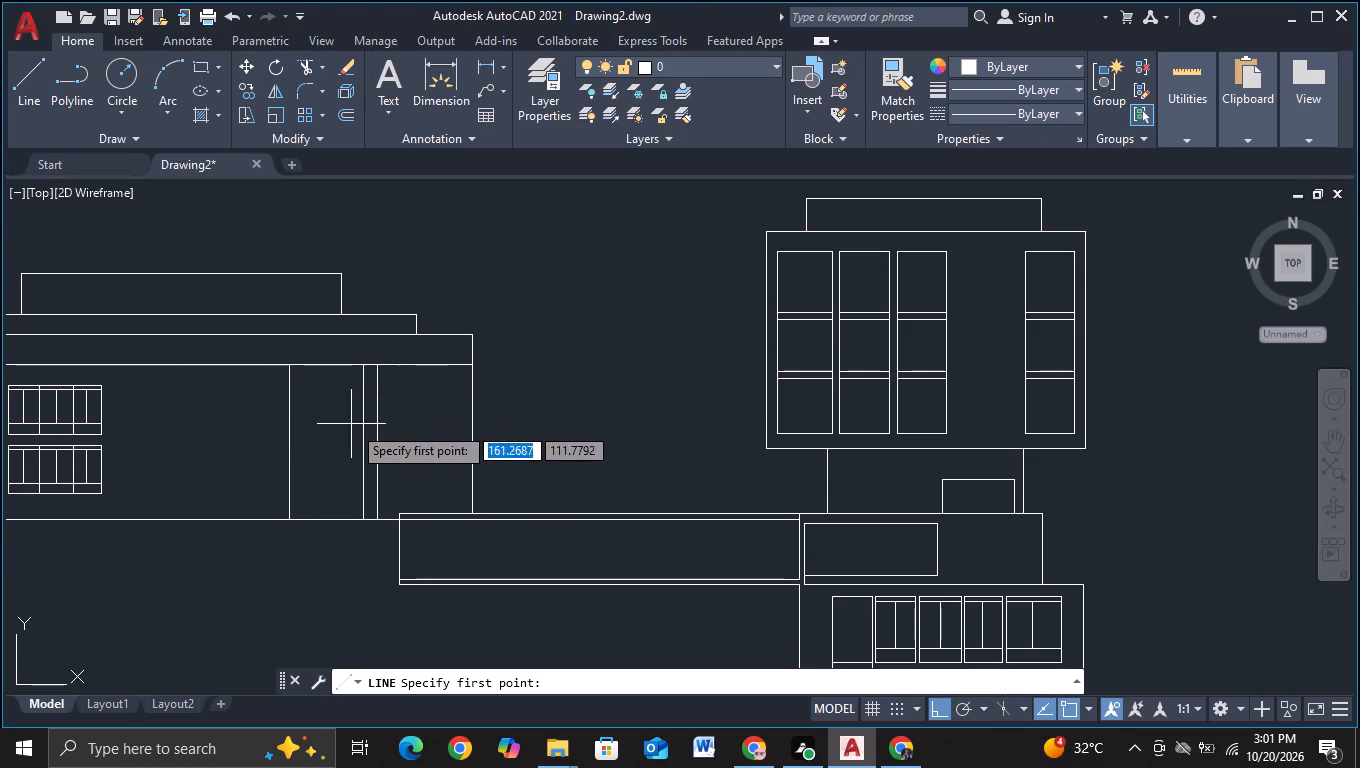
{"action": "key", "text": "Escape"}
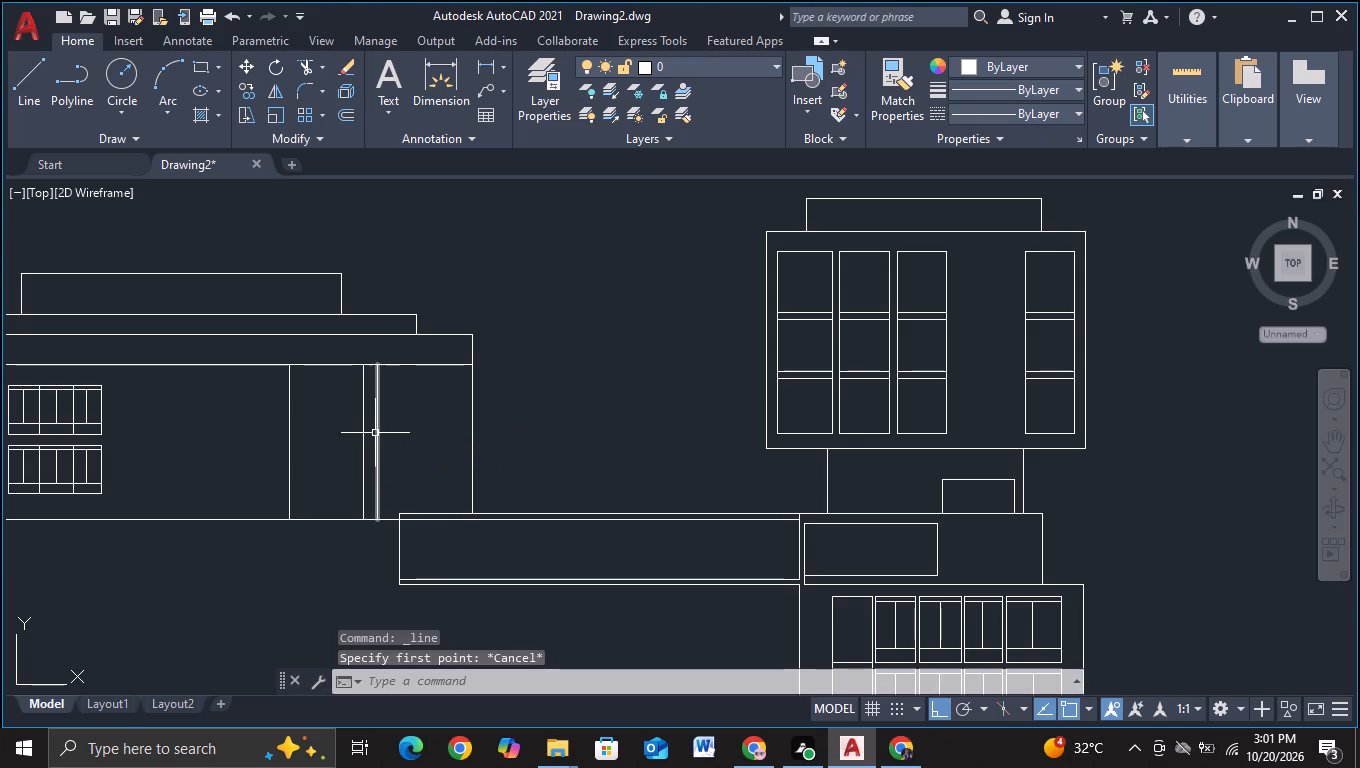
{"action": "left_click", "coordinate": [375, 433]}
{"action": "key", "text": "c"}
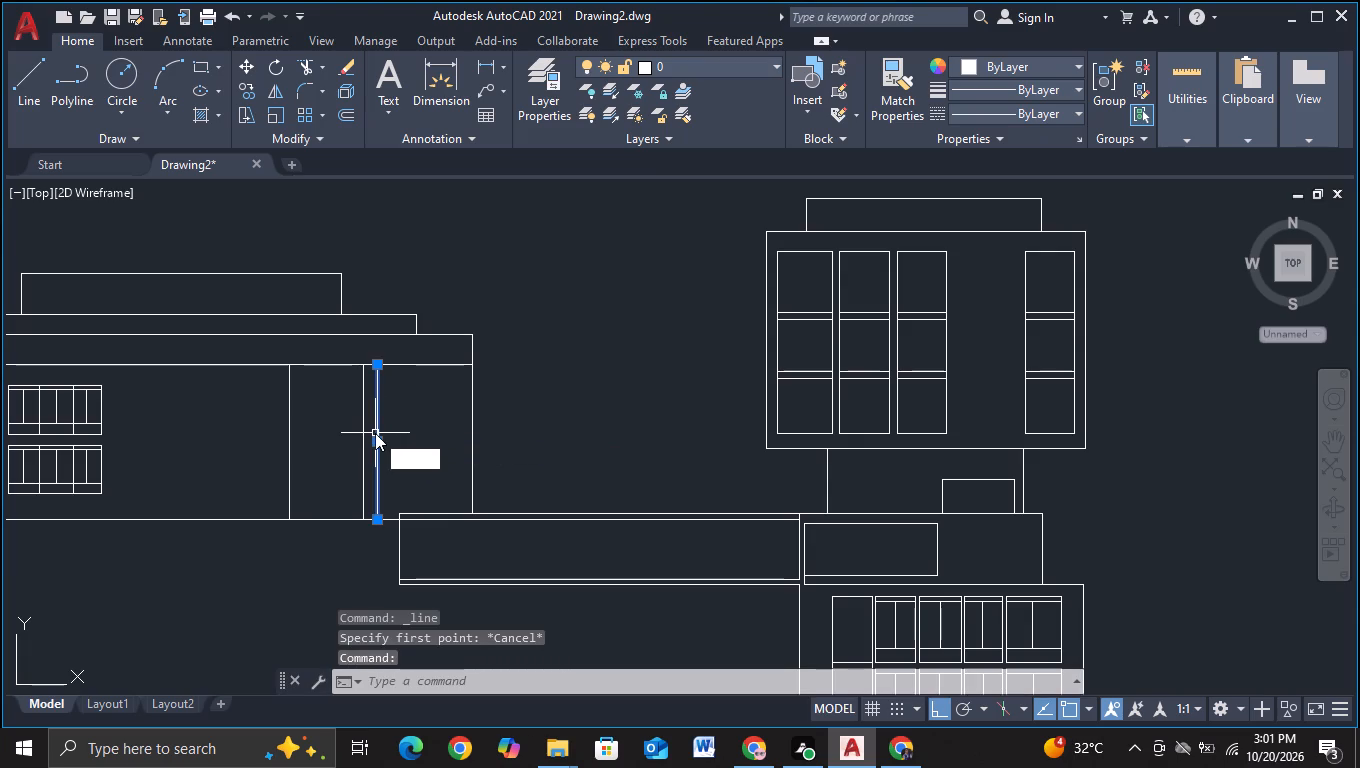
{"action": "left_click", "coordinate": [424, 489]}
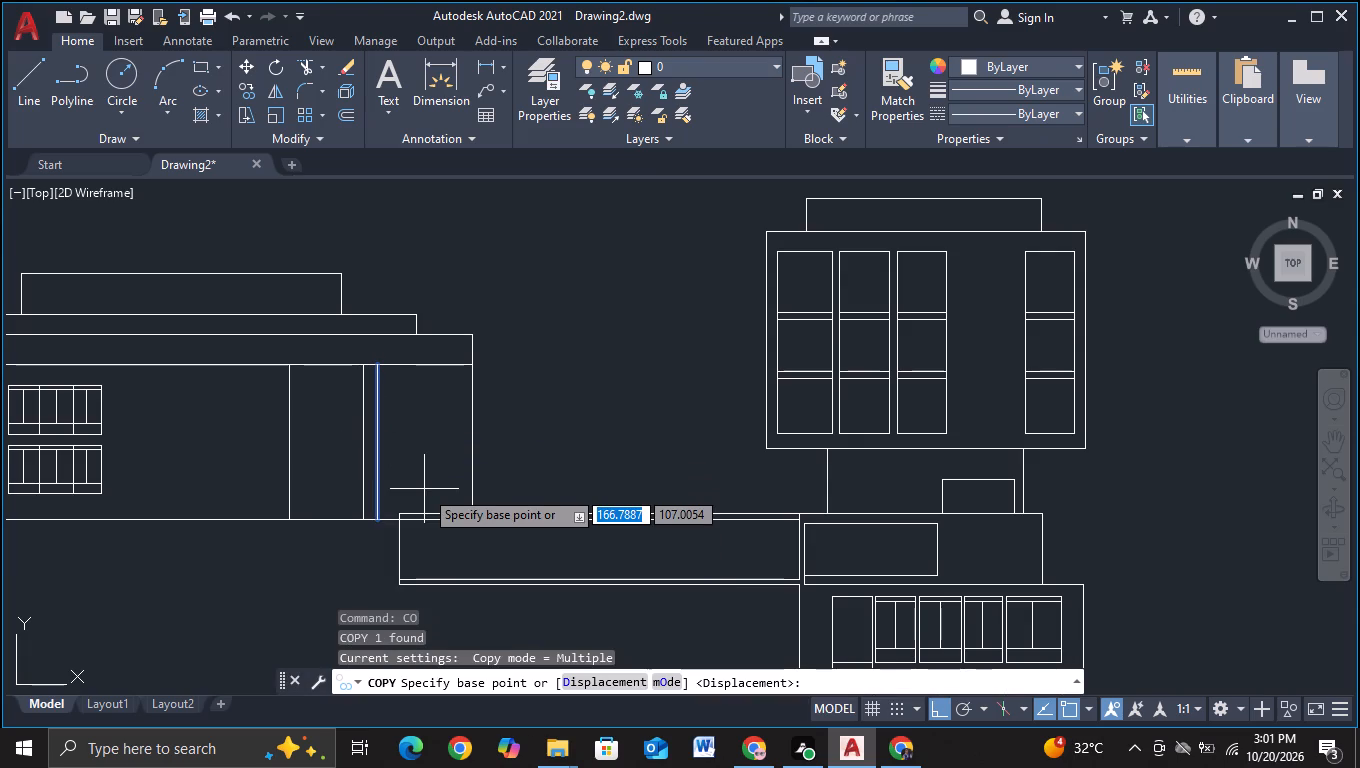
{"action": "left_click", "coordinate": [374, 461]}
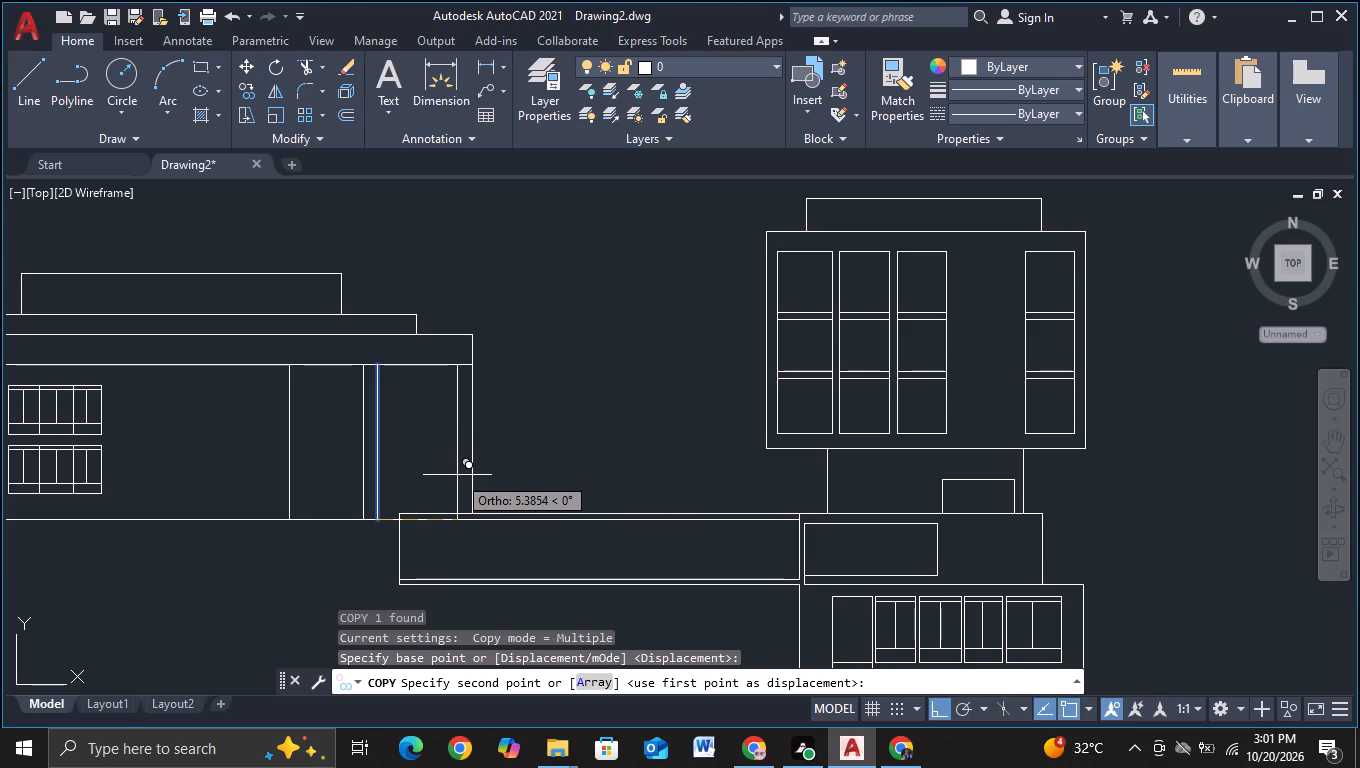
{"action": "left_click", "coordinate": [456, 475]}
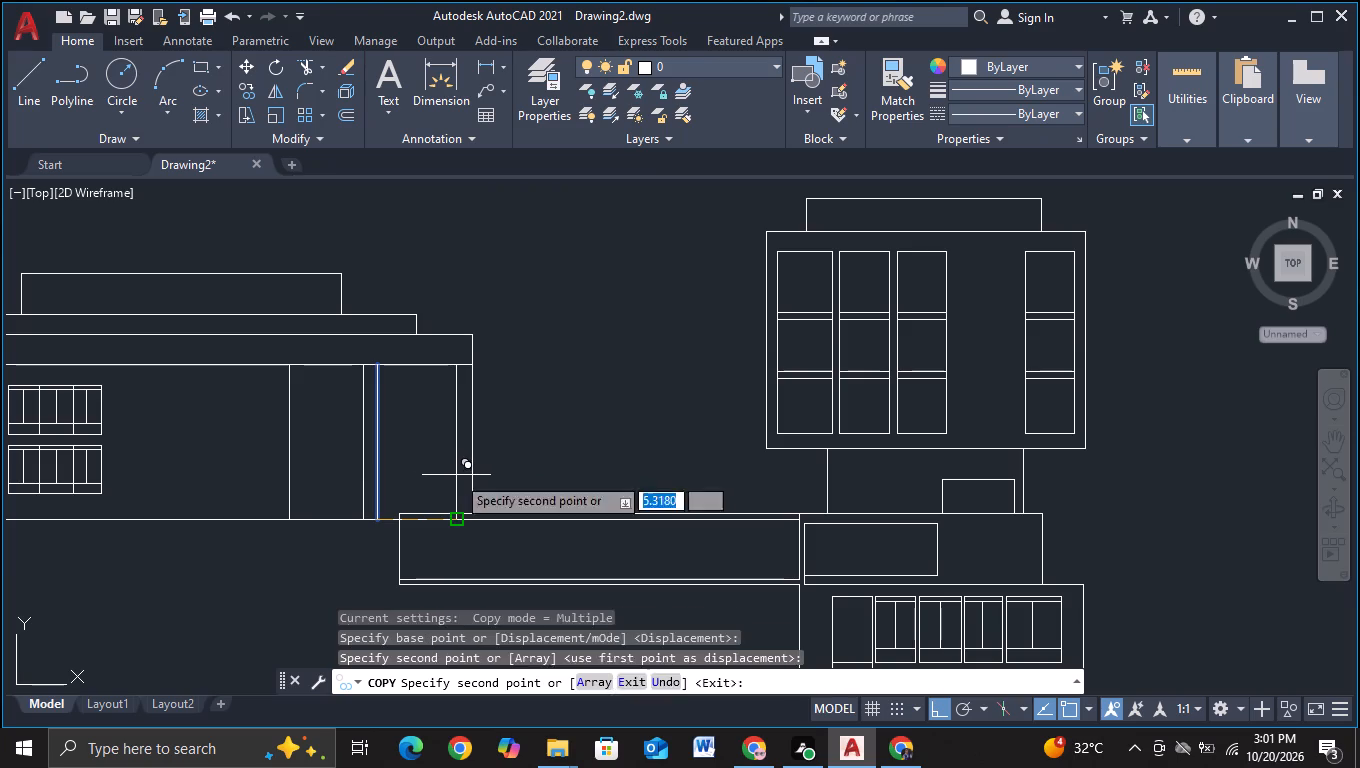
{"action": "key", "text": "Escape"}
Draw a horizontal line across the division lines at mid-wall height, extending past the first division and the right wall edge.
{"action": "left_click", "coordinate": [26, 104]}
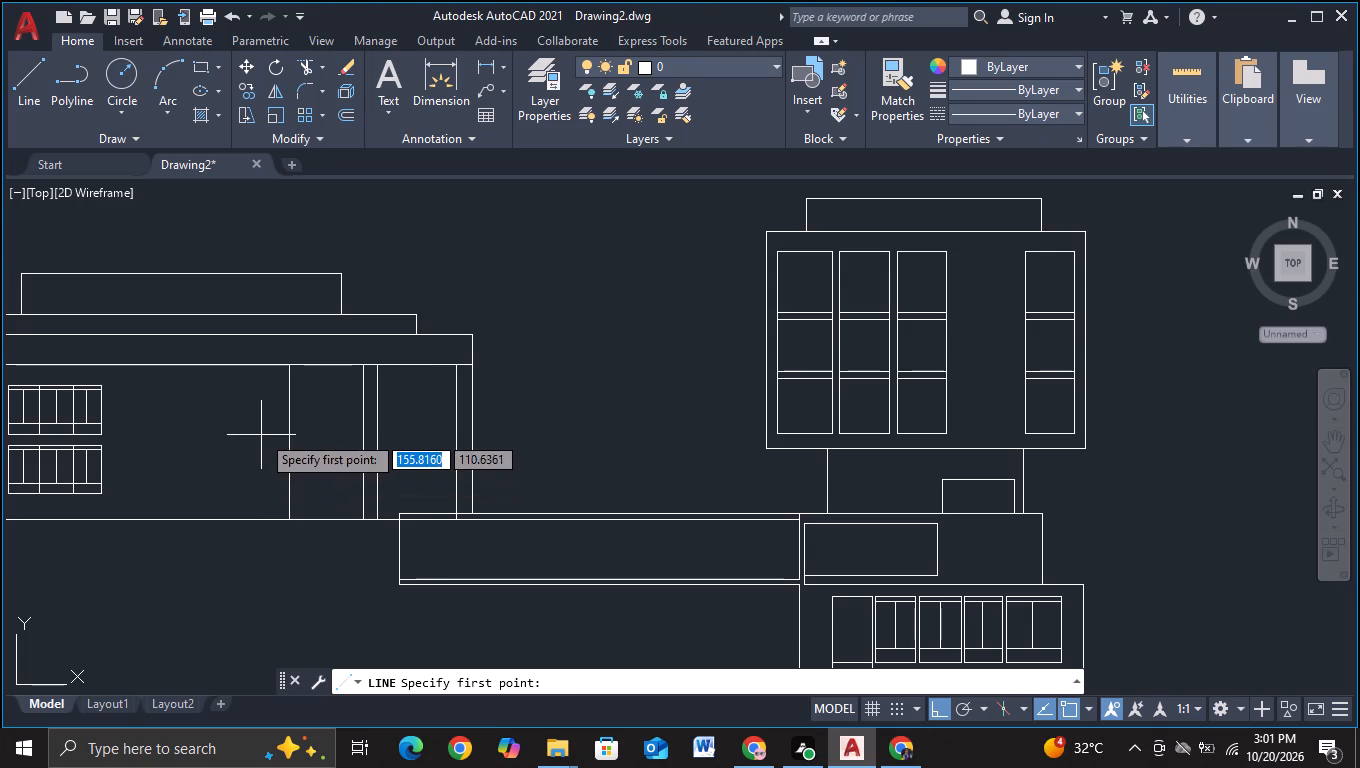
{"action": "left_click", "coordinate": [261, 434]}
{"action": "left_click", "coordinate": [509, 423]}
{"action": "key", "text": "Escape"}
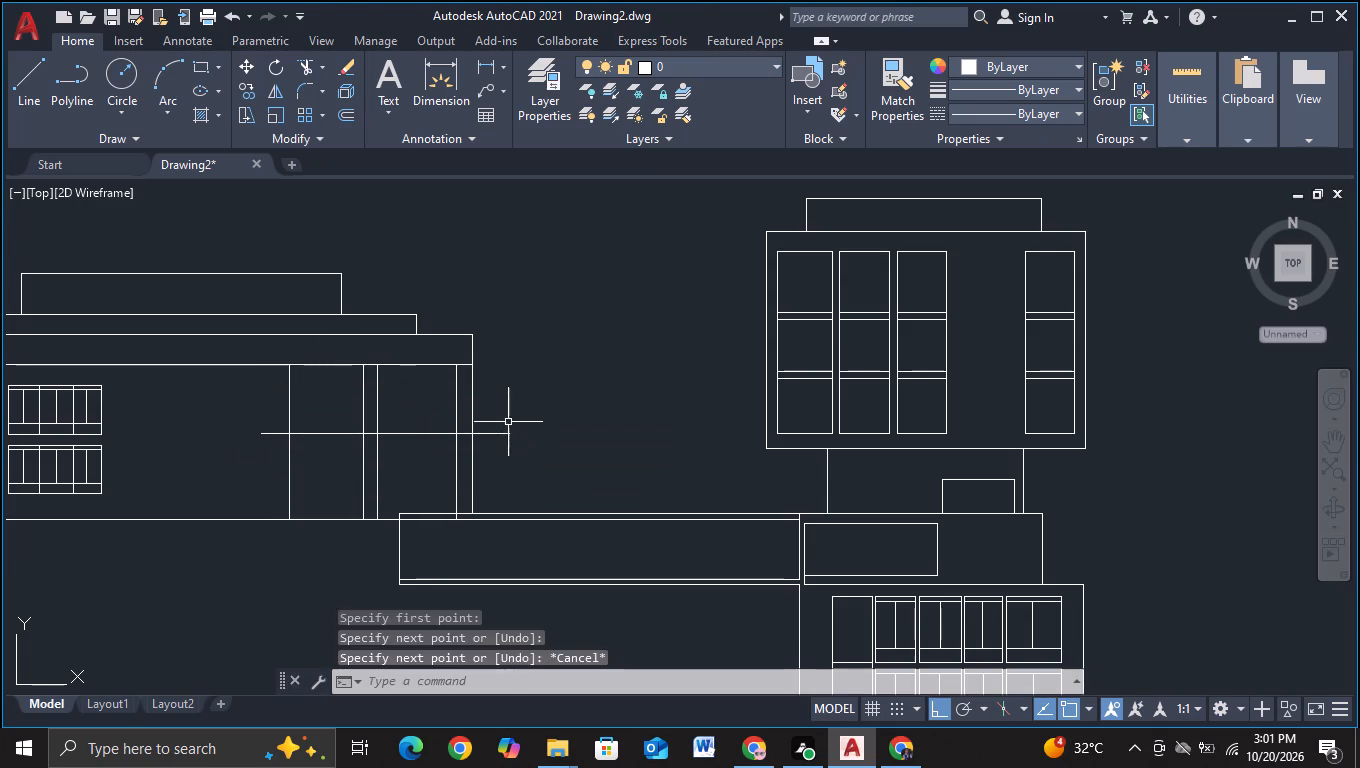
Trim the horizontal line's ends outside the first division line and the left wing's right wall edge.
{"action": "left_click", "coordinate": [304, 64]}
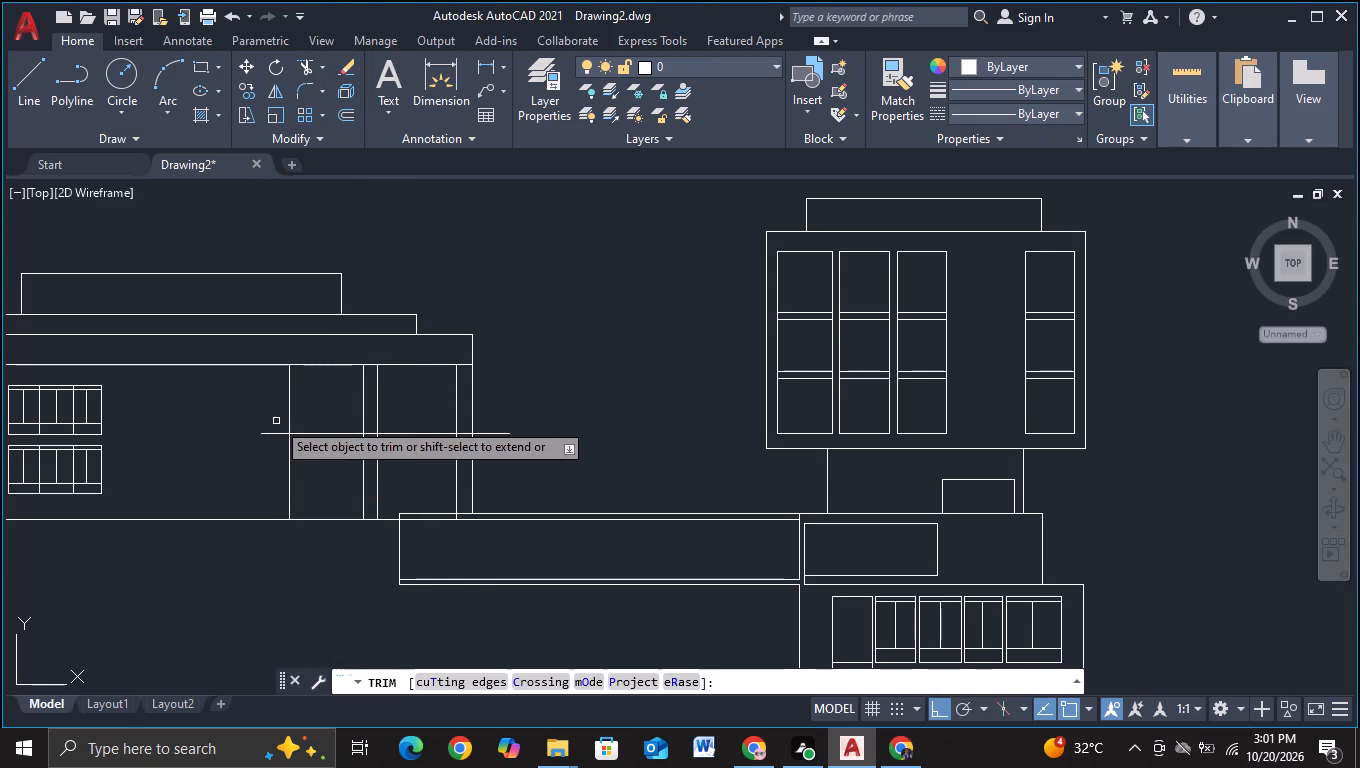
{"action": "left_click", "coordinate": [275, 431]}
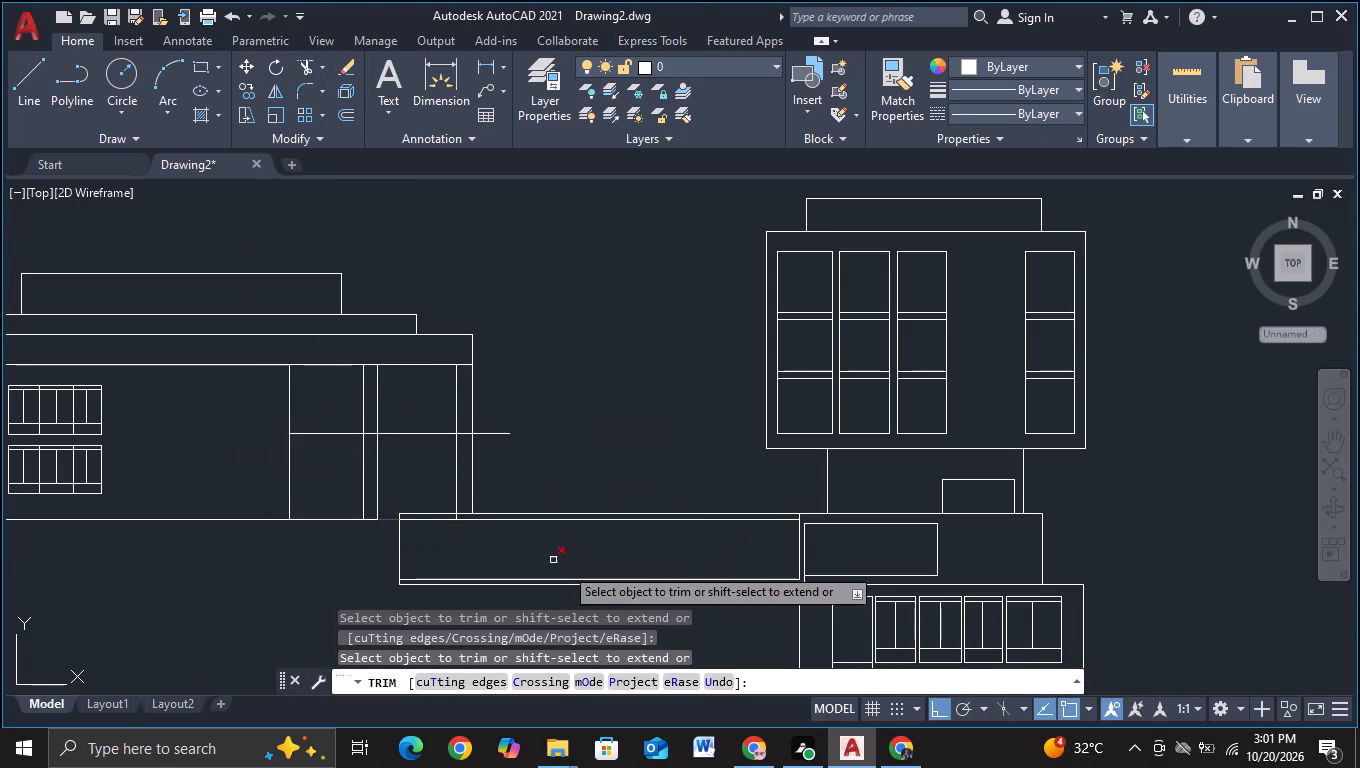
{"action": "scroll", "coordinate": [585, 573], "scroll_direction": "up", "scroll_amount": 2}
{"action": "left_click", "coordinate": [254, 433]}
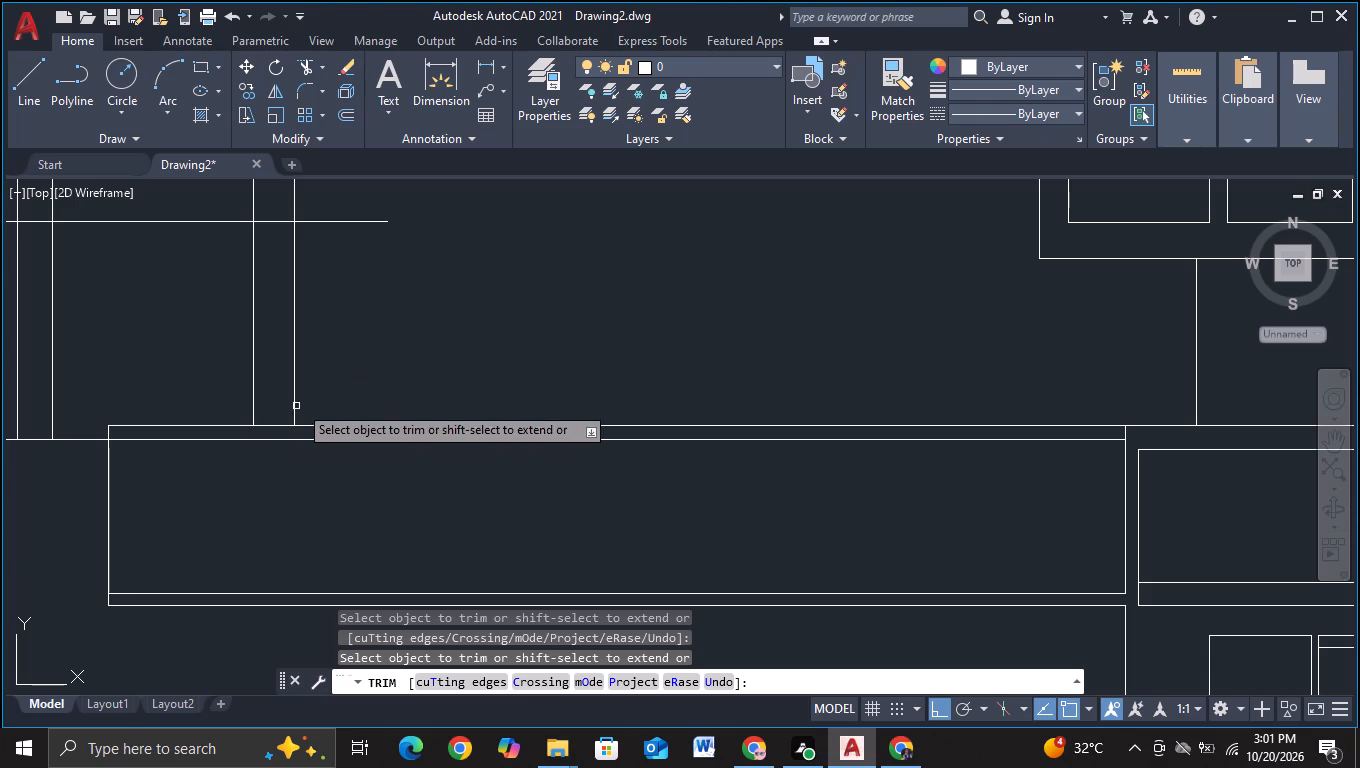
{"action": "left_click_drag", "start_coordinate": [338, 214], "coordinate": [334, 300]}
{"action": "scroll", "coordinate": [334, 300], "scroll_direction": "down", "scroll_amount": 2}
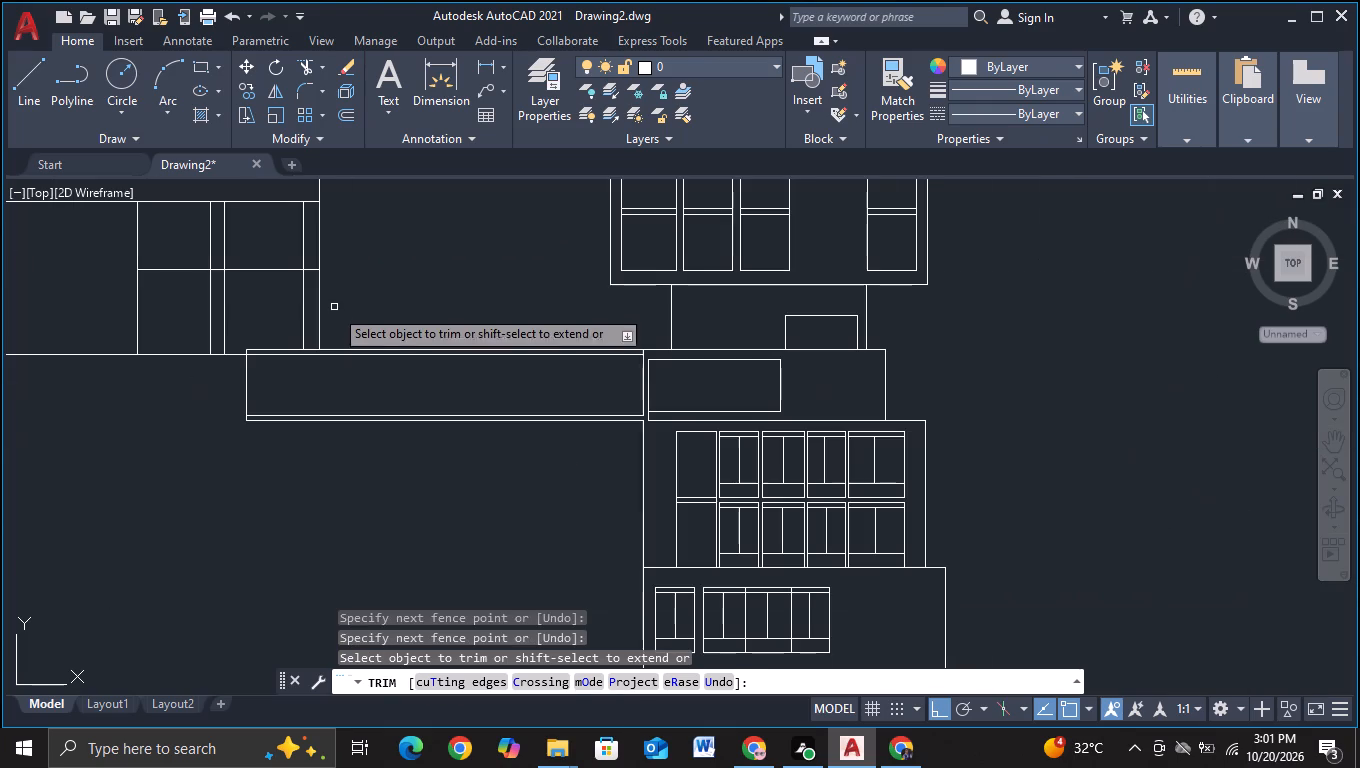
{"action": "key", "text": "Escape"}
Trim the horizontal line inside the narrow middle post and inside the narrow strip beside the right wall edge.
{"action": "middle_click_drag", "start_coordinate": [242, 304], "coordinate": [346, 304]}
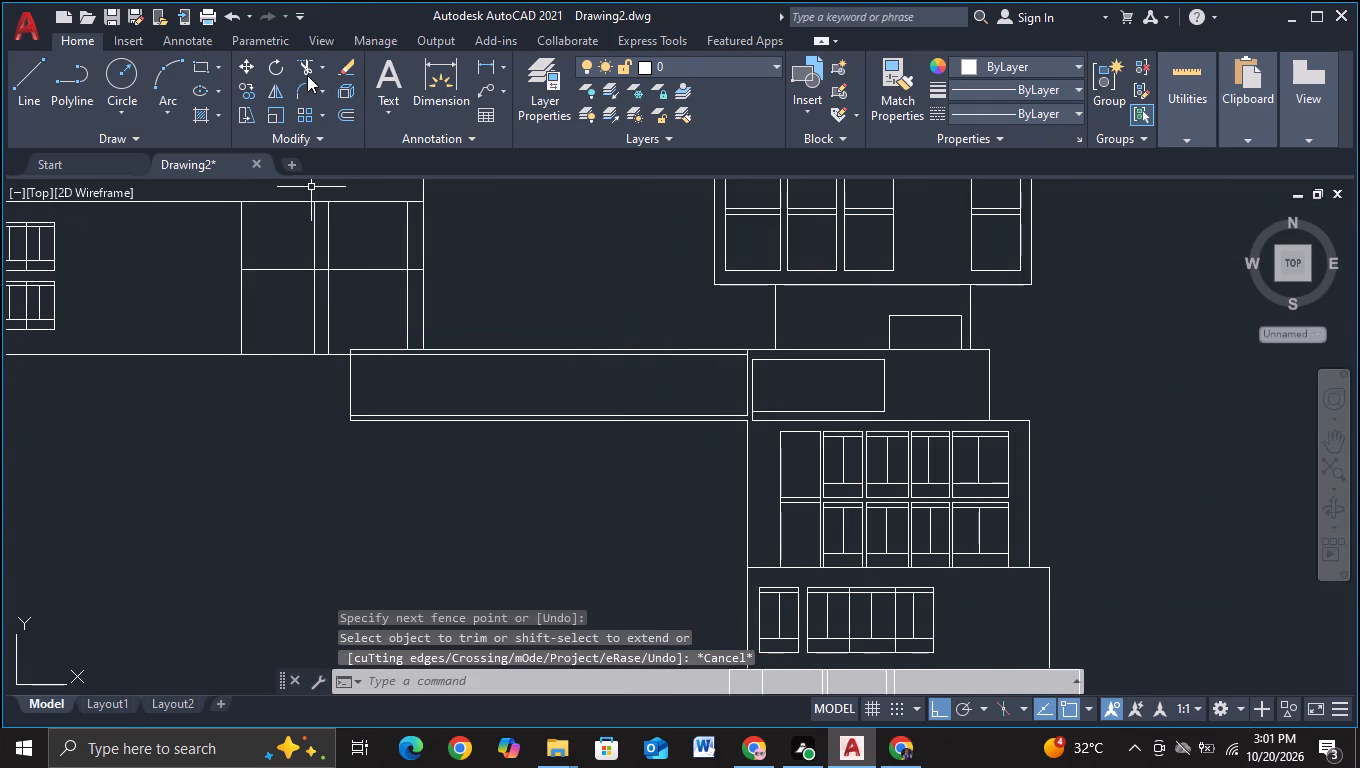
{"action": "left_click", "coordinate": [307, 75]}
{"action": "scroll", "coordinate": [285, 215], "scroll_direction": "up", "scroll_amount": 2}
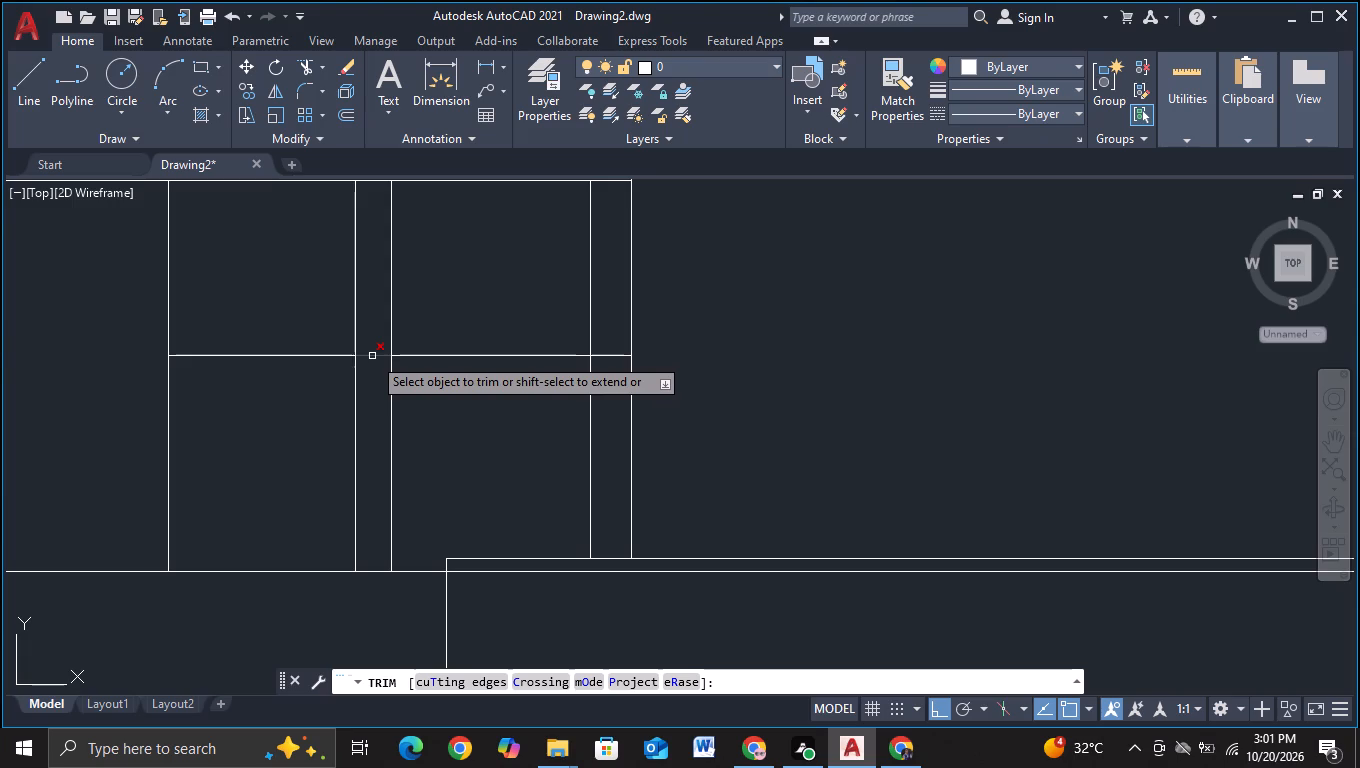
{"action": "left_click", "coordinate": [372, 356]}
{"action": "left_click", "coordinate": [605, 356]}
{"action": "key", "text": "Escape"}
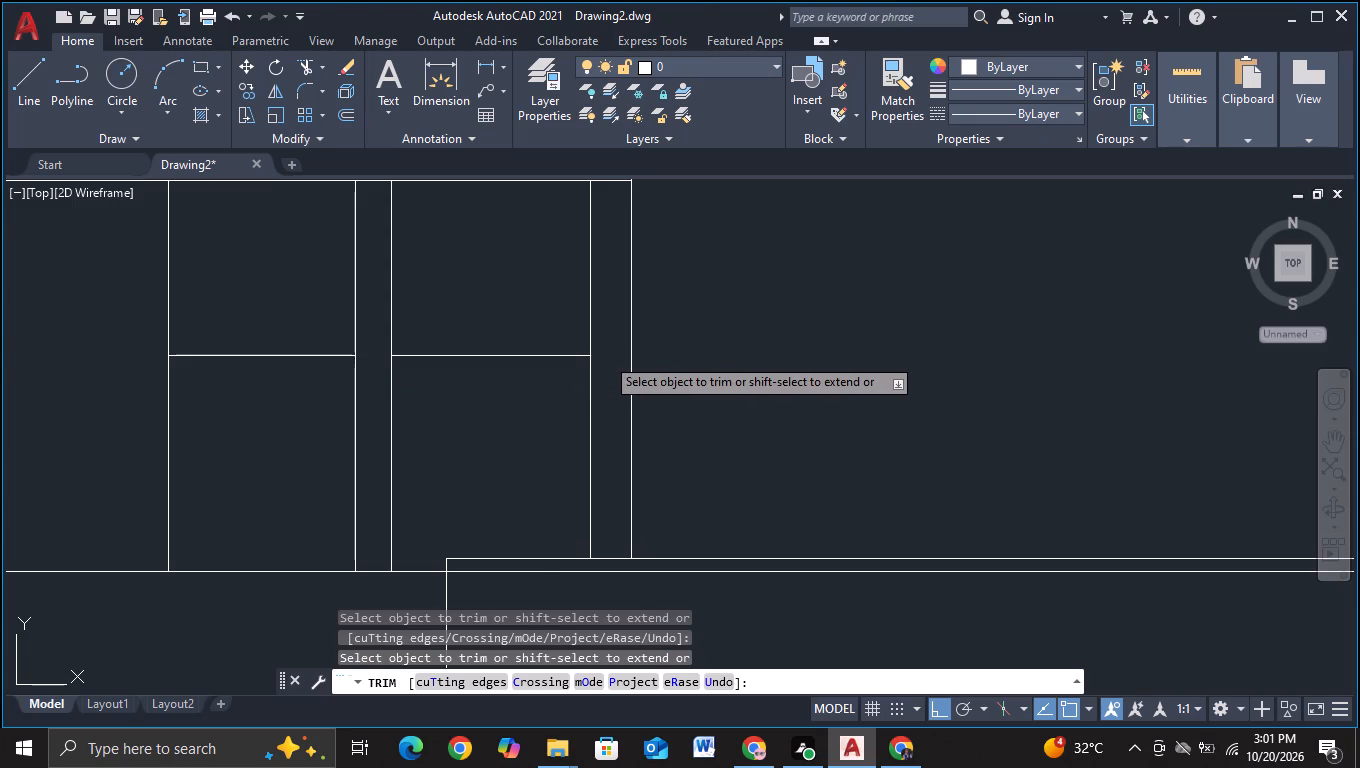
{"action": "key", "text": "Escape"}
{"action": "key", "text": "Escape"}
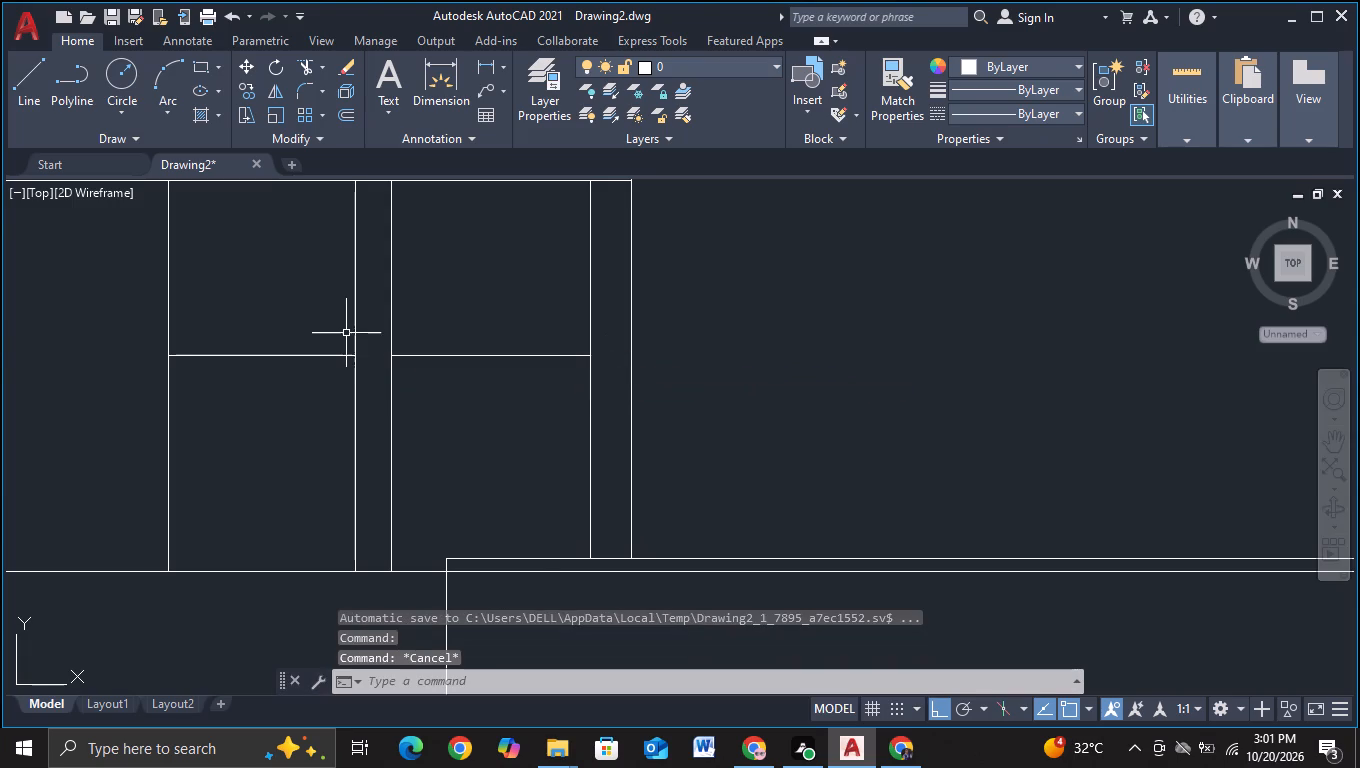
Copy both horizontal segments straight down about 0.94 units to form a double rail in the two bays.
{"action": "left_click", "coordinate": [338, 355]}
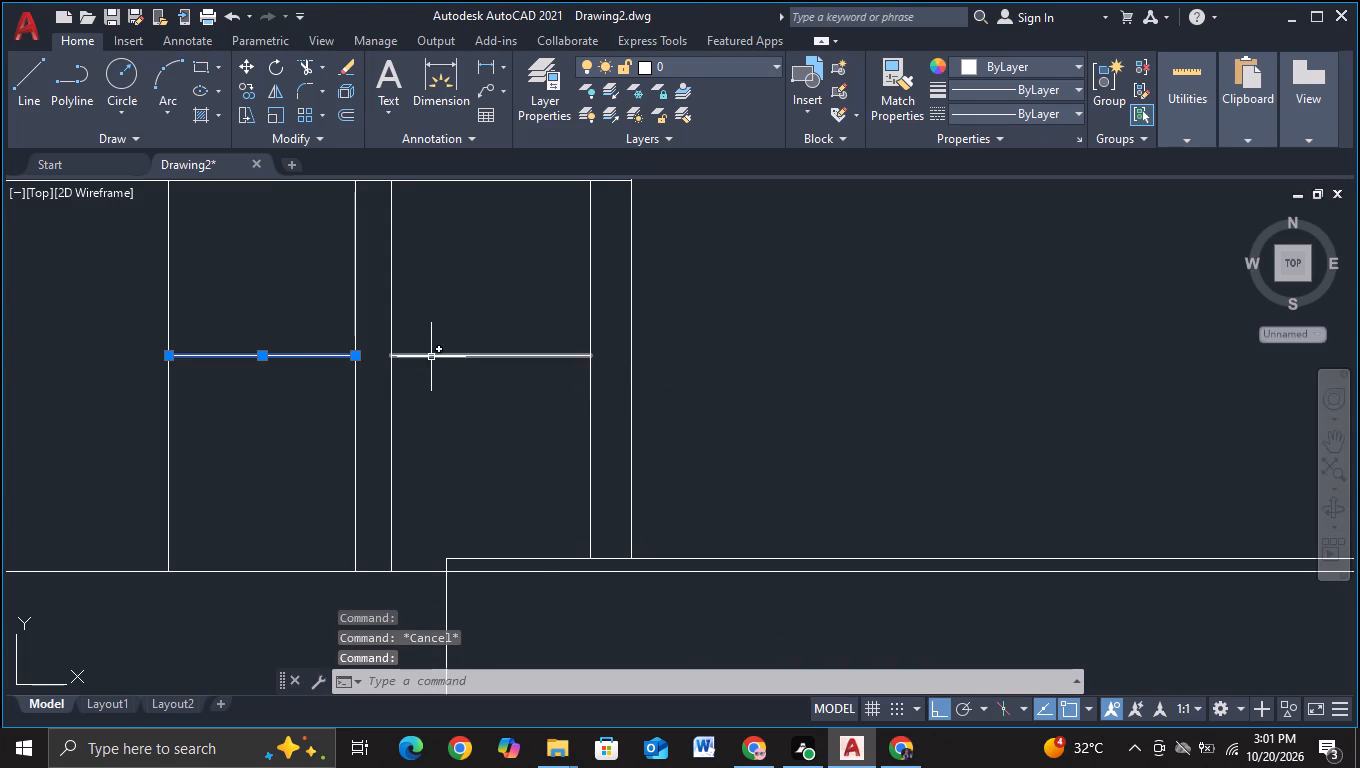
{"action": "left_click", "coordinate": [431, 357]}
{"action": "key", "text": "c"}
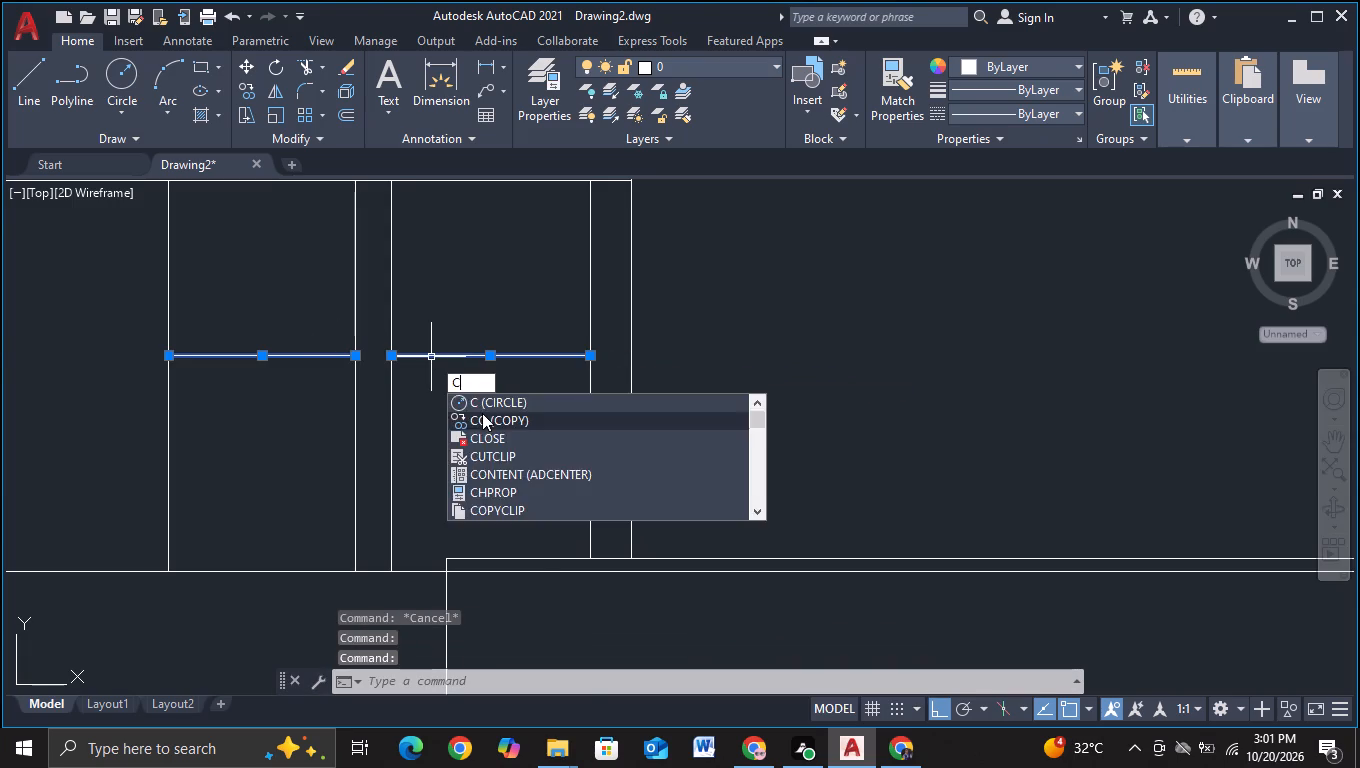
{"action": "left_click", "coordinate": [482, 413]}
{"action": "left_click", "coordinate": [443, 359]}
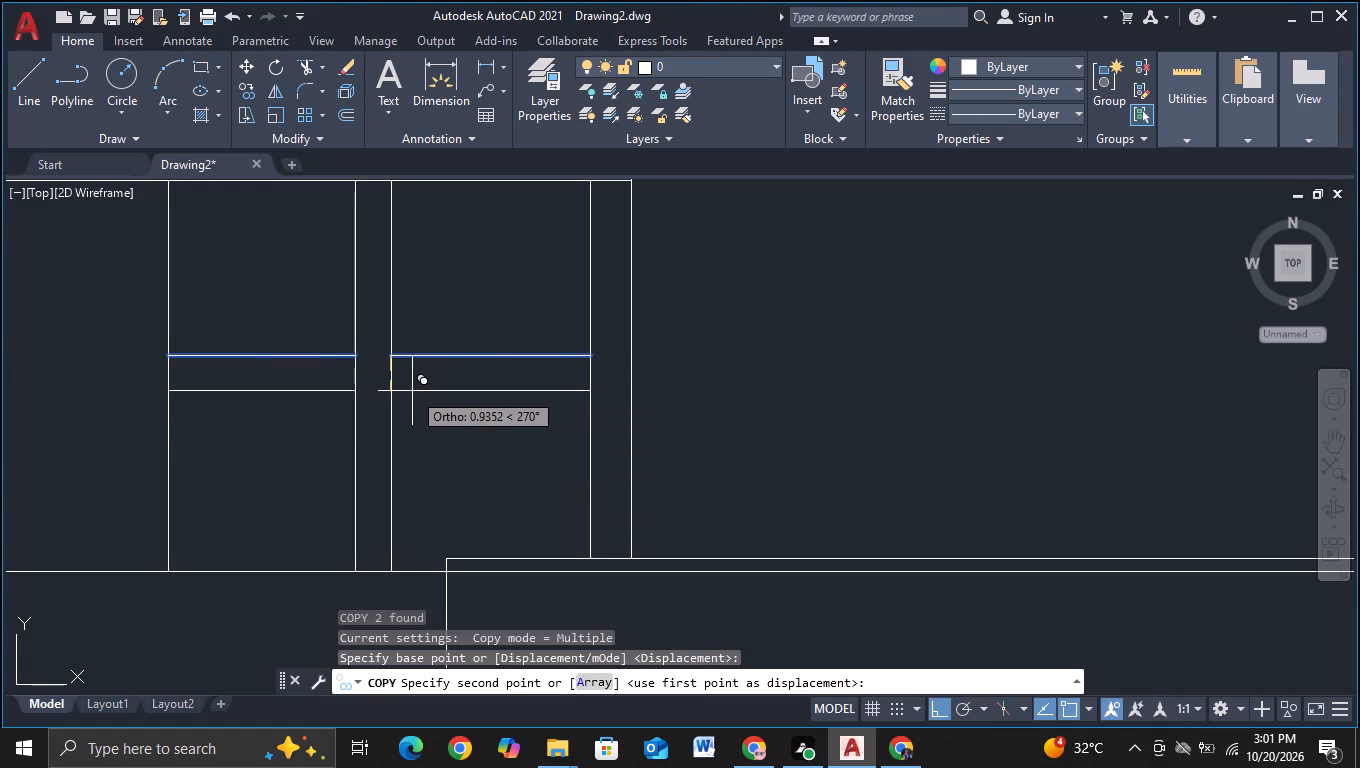
{"action": "left_click", "coordinate": [412, 391]}
{"action": "scroll", "coordinate": [423, 384], "scroll_direction": "down", "scroll_amount": 2}
{"action": "key", "text": "Escape"}
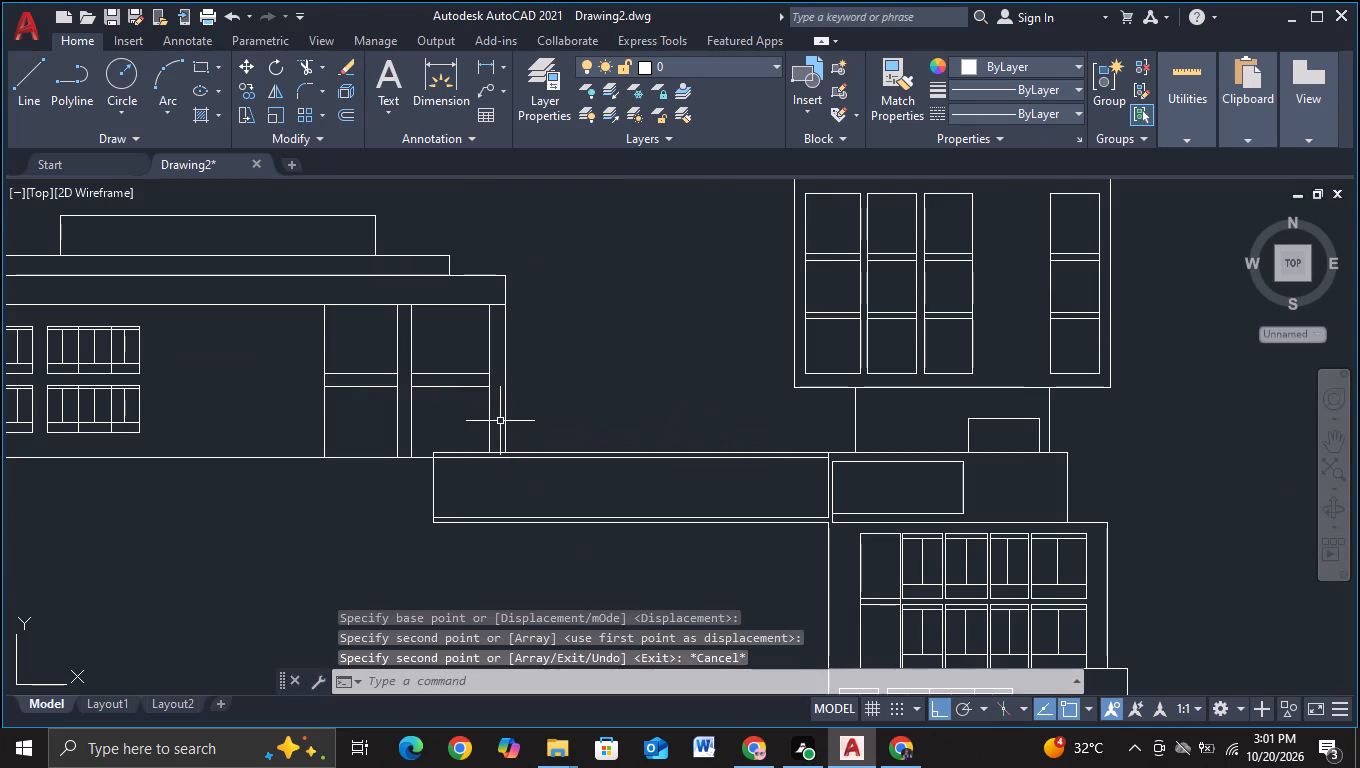
Examine the whole front view, especially the left wing's base and its junction with the connecting block.
{"action": "scroll", "coordinate": [343, 485], "scroll_direction": "down", "scroll_amount": 1}
{"action": "middle_click_drag", "start_coordinate": [319, 547], "coordinate": [428, 429]}
{"action": "middle_click_drag", "start_coordinate": [336, 476], "coordinate": [364, 447]}
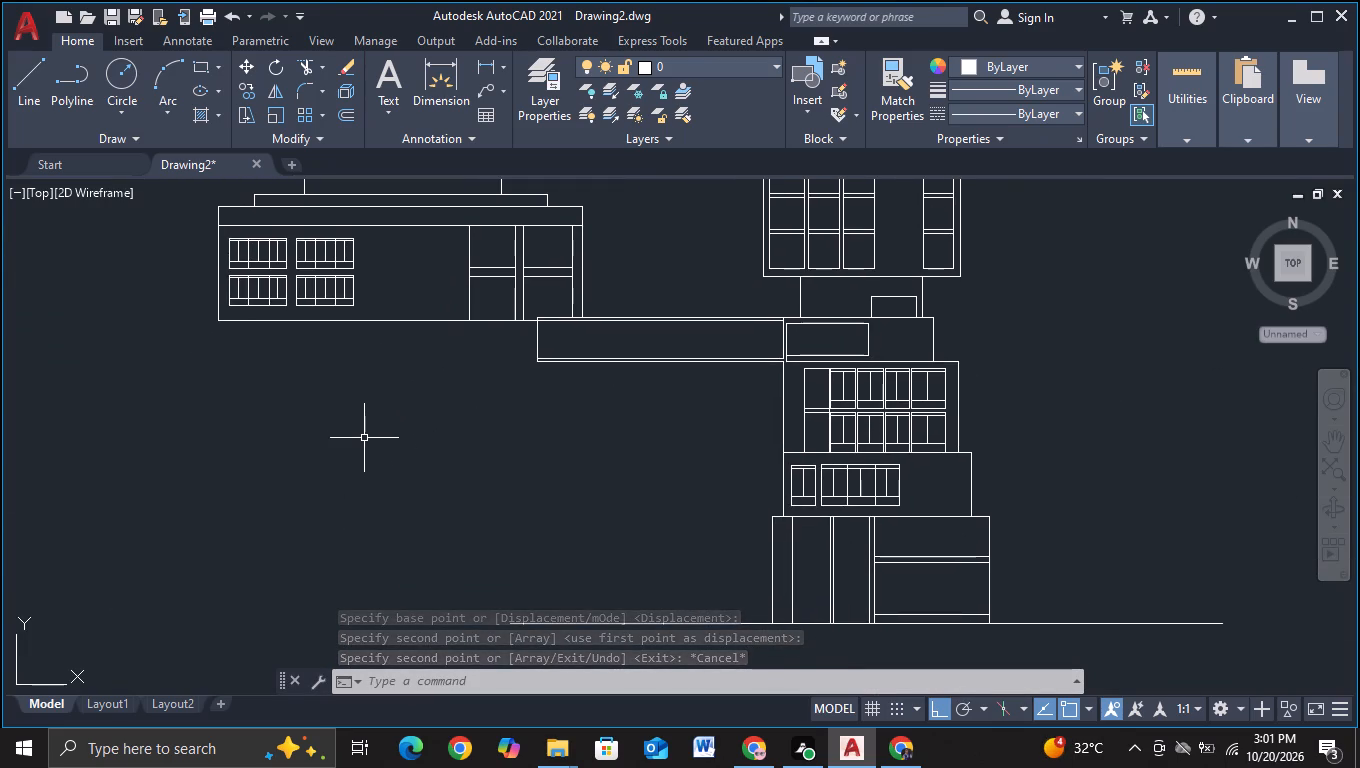
{"action": "scroll", "coordinate": [374, 419], "scroll_direction": "down", "scroll_amount": 1}
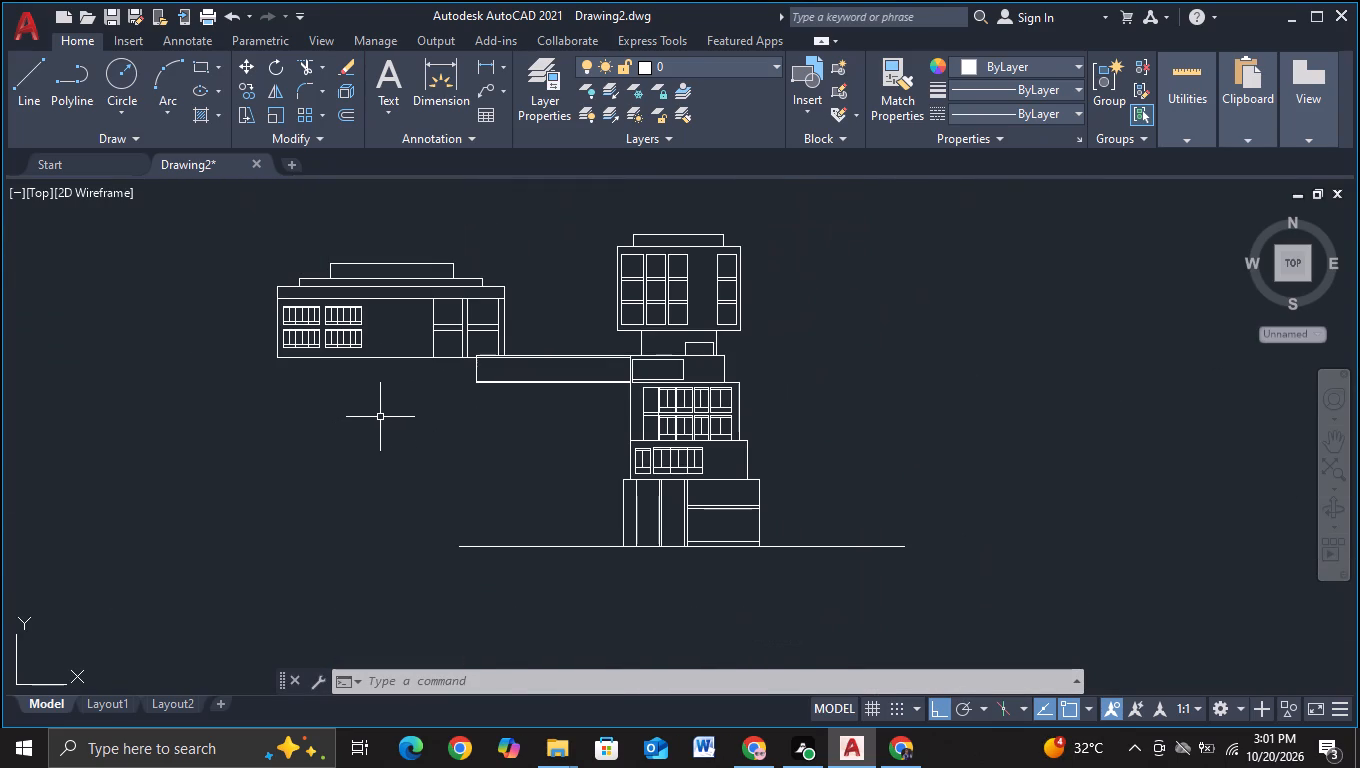
{"action": "middle_click_drag", "start_coordinate": [381, 418], "coordinate": [379, 456]}
{"action": "scroll", "coordinate": [379, 456], "scroll_direction": "up", "scroll_amount": 1}
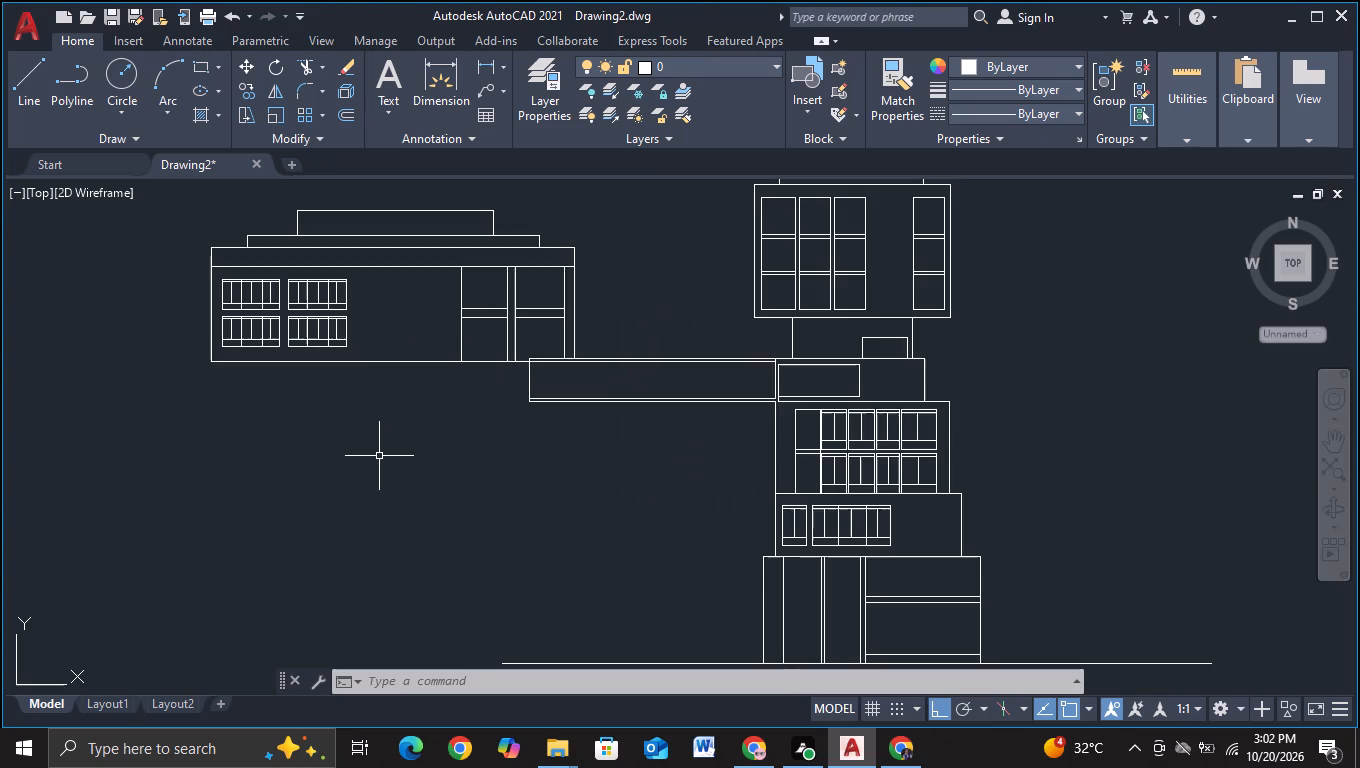
{"action": "middle_click_drag", "start_coordinate": [380, 470], "coordinate": [380, 580]}
{"action": "middle_click_drag", "start_coordinate": [377, 539], "coordinate": [373, 487]}
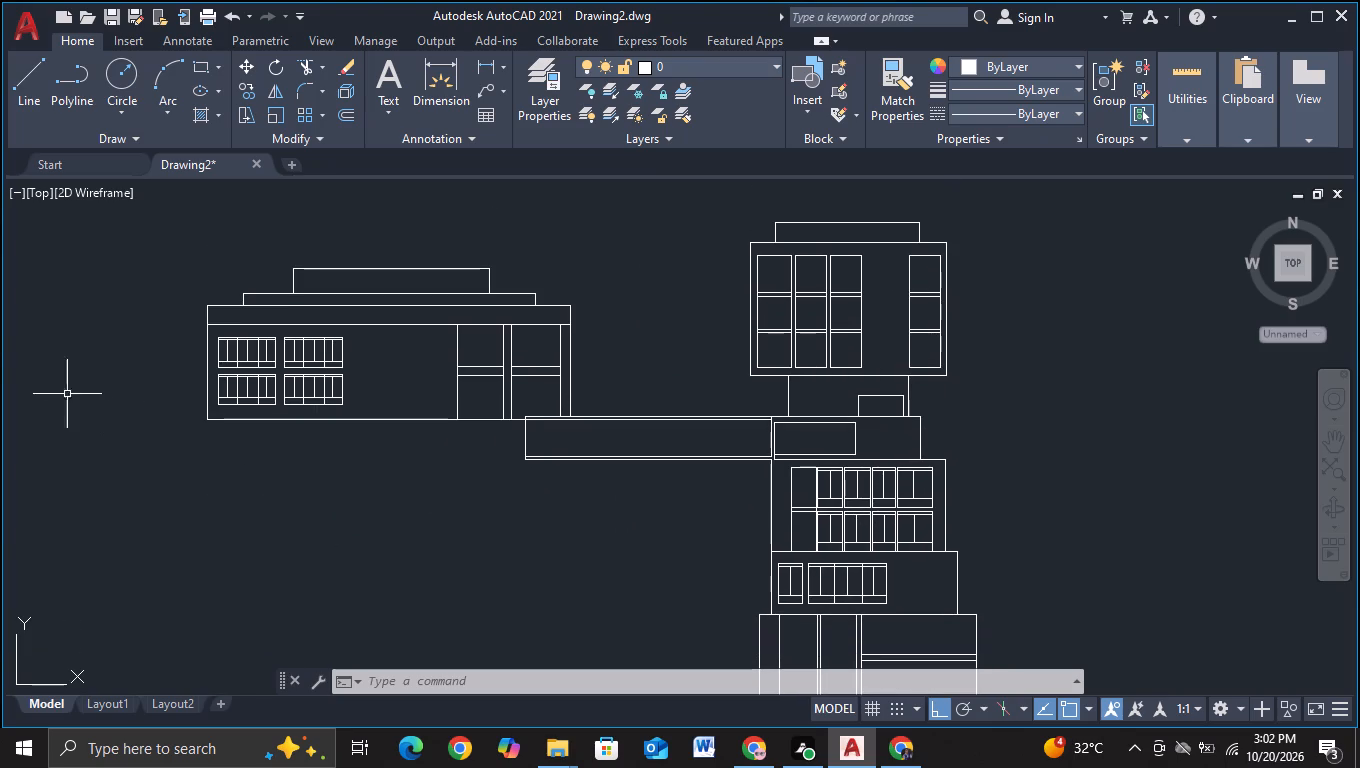
{"action": "left_click", "coordinate": [42, 108]}
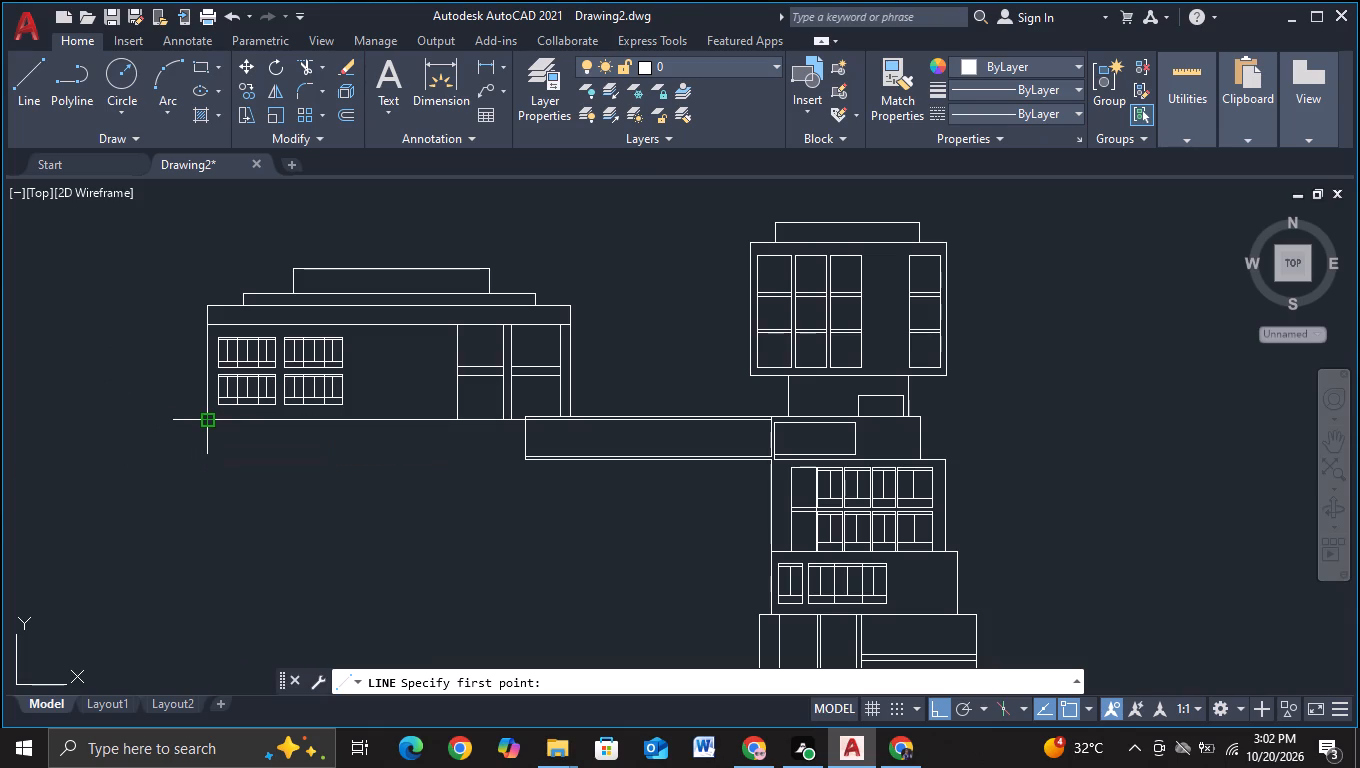
{"action": "key", "text": "Escape"}
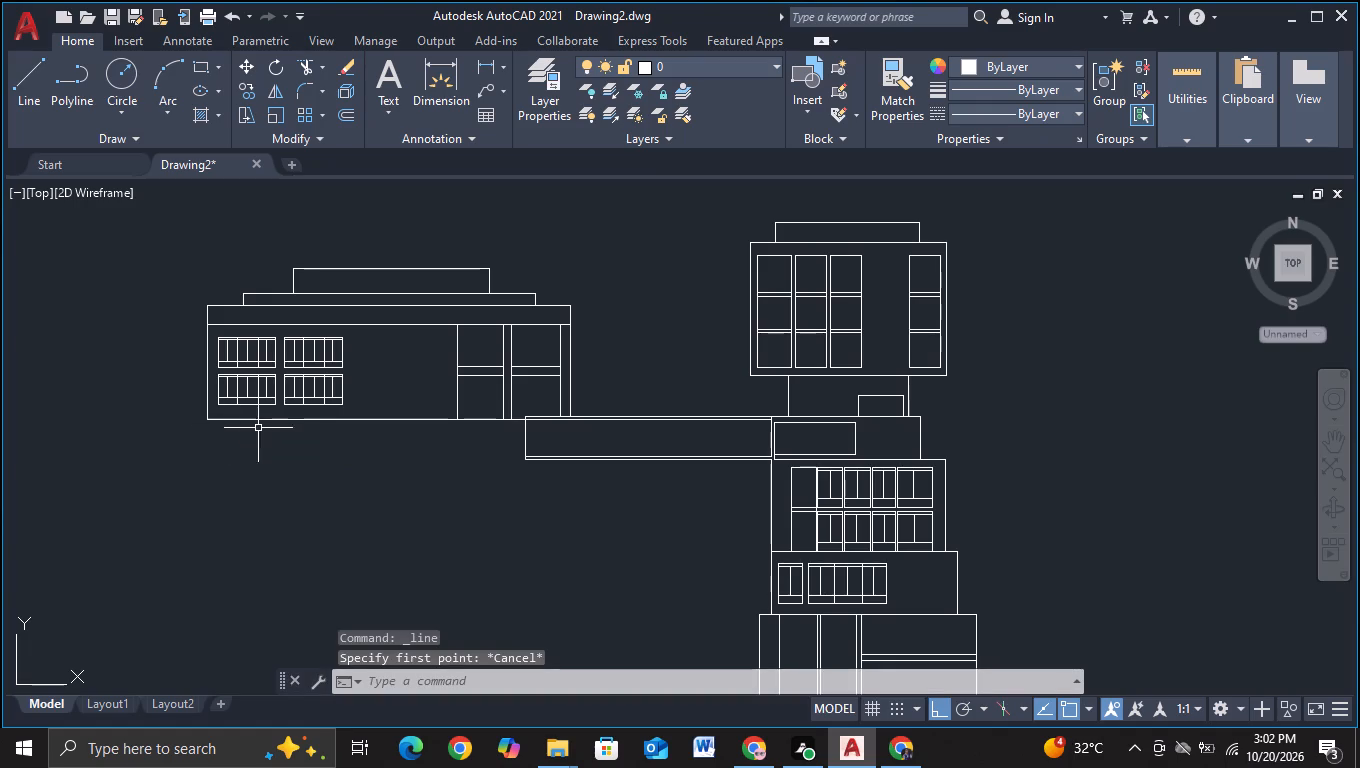
{"action": "scroll", "coordinate": [358, 436], "scroll_direction": "up", "scroll_amount": 2}
{"action": "middle_click_drag", "start_coordinate": [431, 483], "coordinate": [61, 494]}
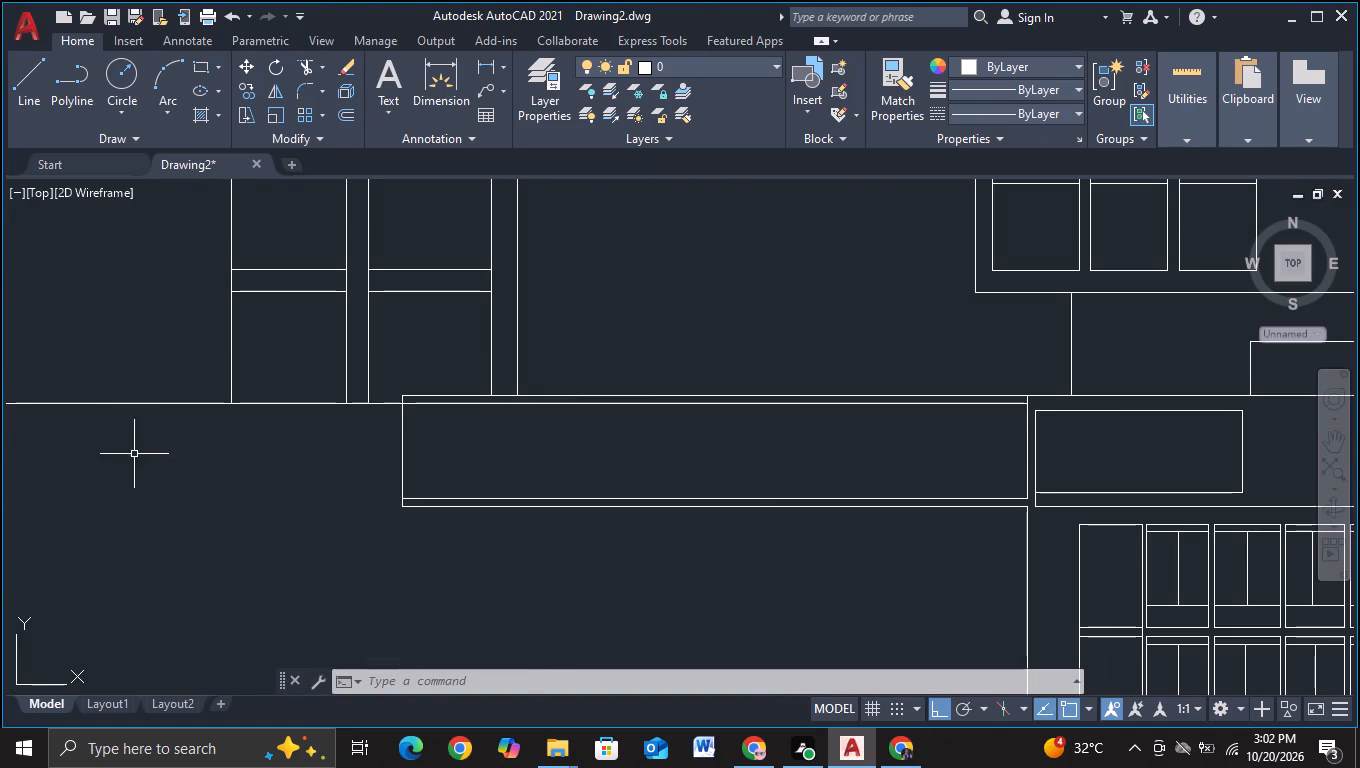
{"action": "scroll", "coordinate": [189, 465], "scroll_direction": "down", "scroll_amount": 2}
{"action": "scroll", "coordinate": [242, 486], "scroll_direction": "up", "scroll_amount": 2}
{"action": "scroll", "coordinate": [70, 436], "scroll_direction": "down", "scroll_amount": 2}
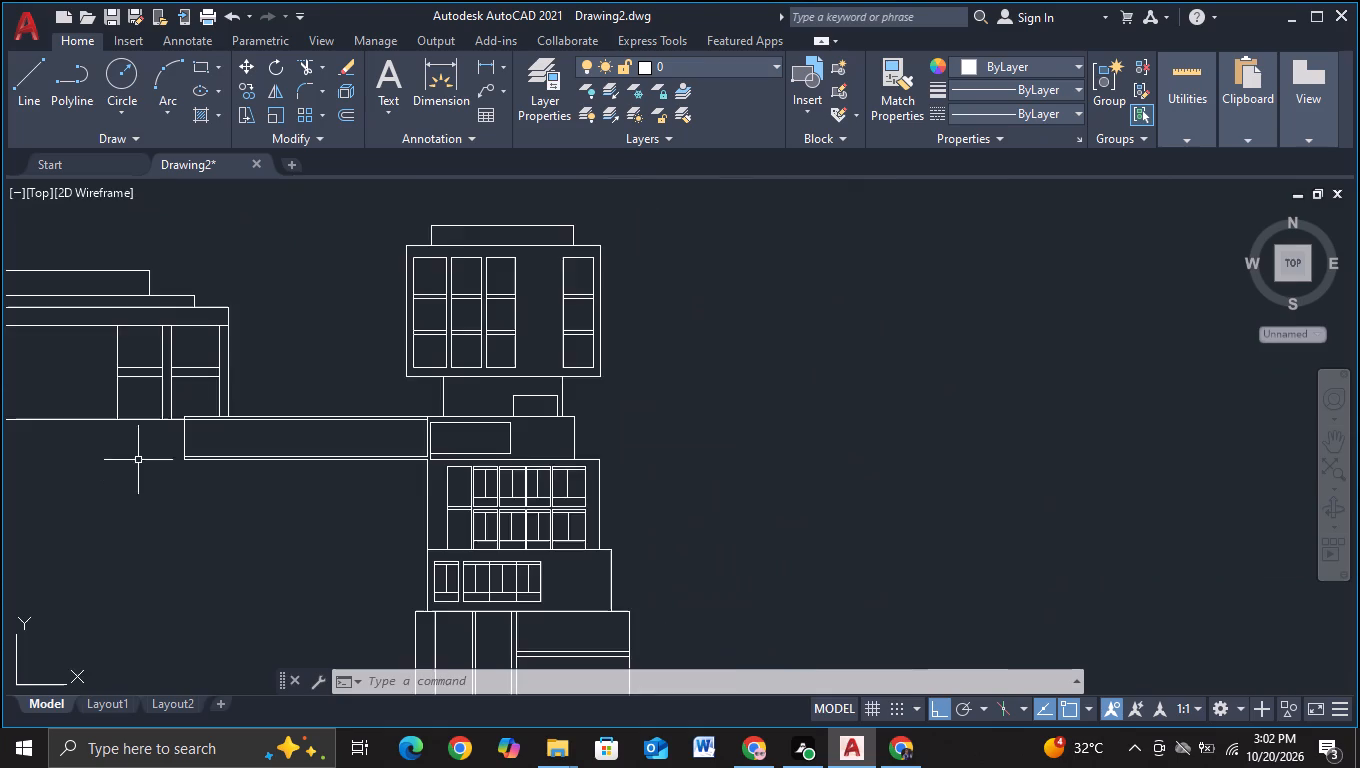
{"action": "middle_click_drag", "start_coordinate": [138, 463], "coordinate": [243, 478]}
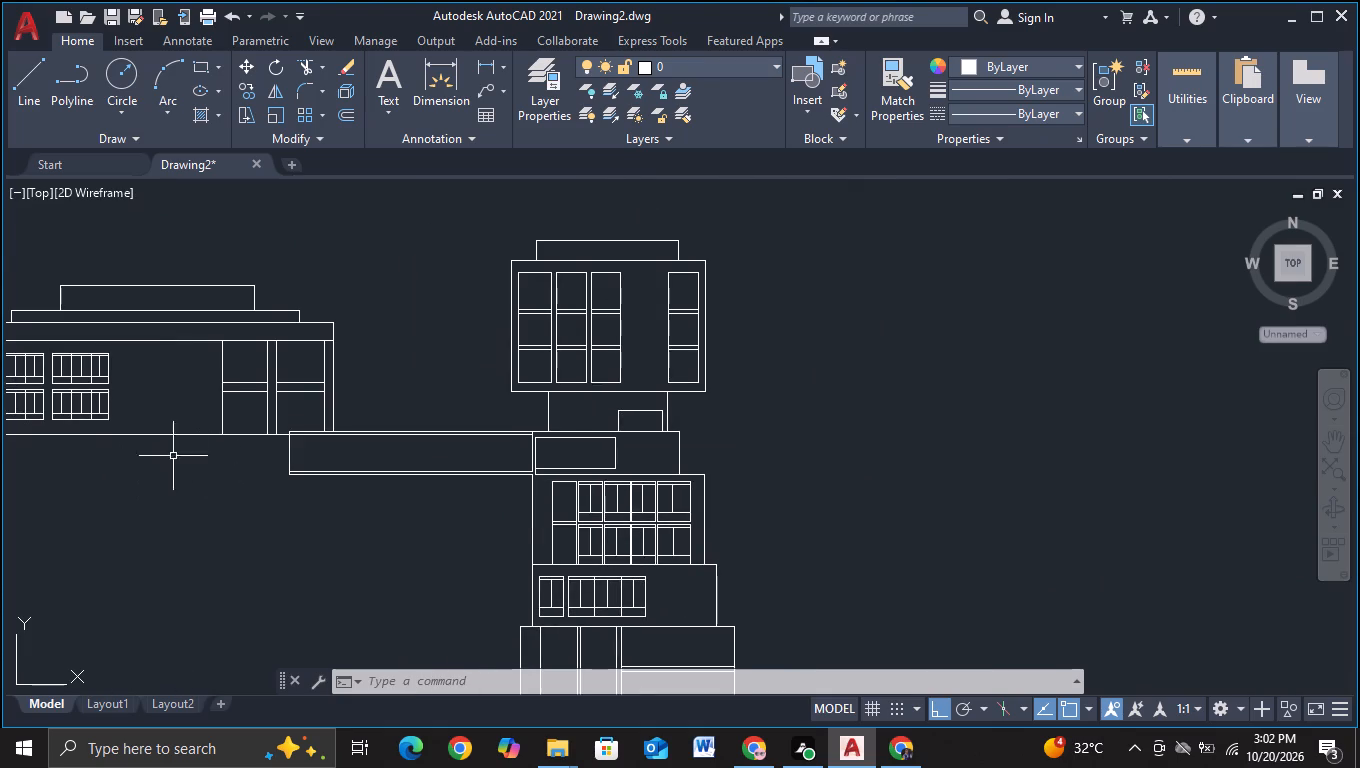
Draw a horizontal line from the connecting block's top-left corner leftward to just past the right line of the left wing's narrow middle post.
{"action": "left_click", "coordinate": [27, 74]}
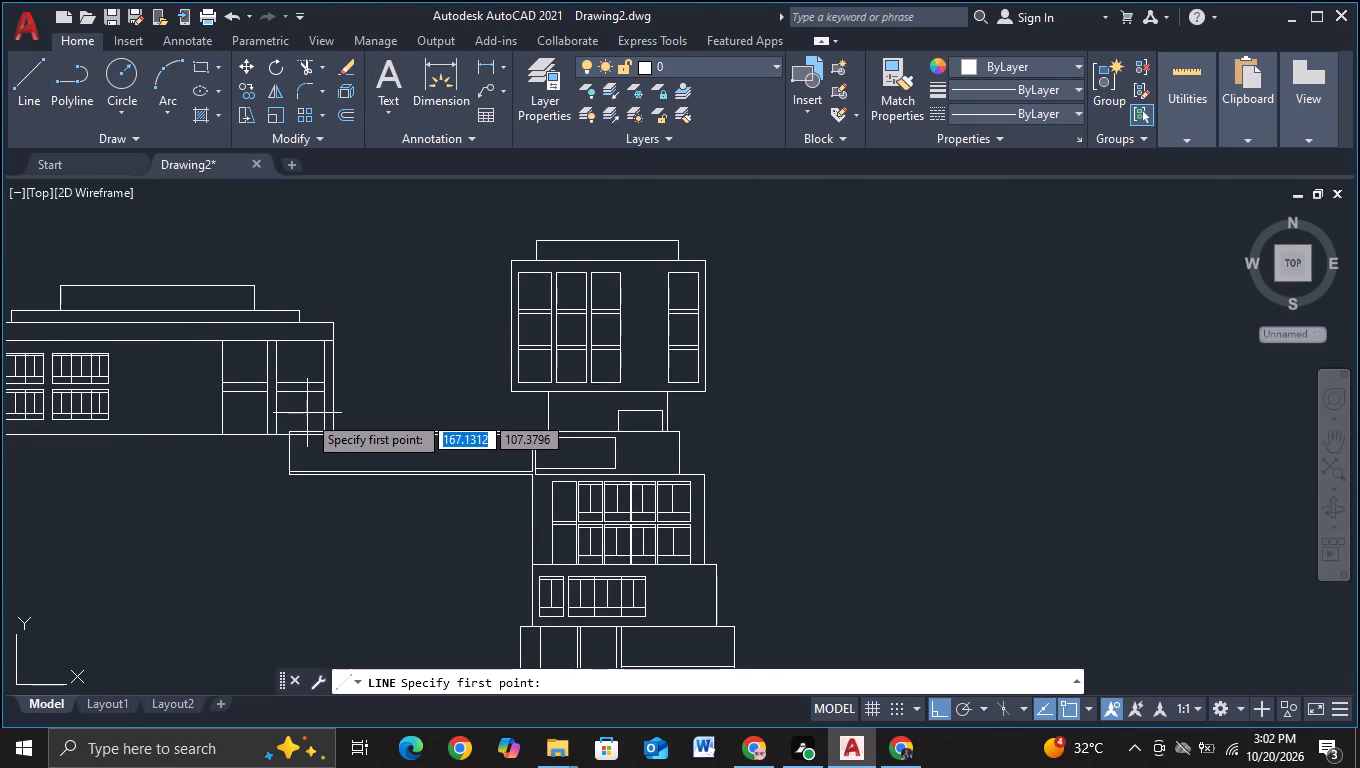
{"action": "scroll", "coordinate": [313, 425], "scroll_direction": "up", "scroll_amount": 2}
{"action": "left_click", "coordinate": [247, 439]}
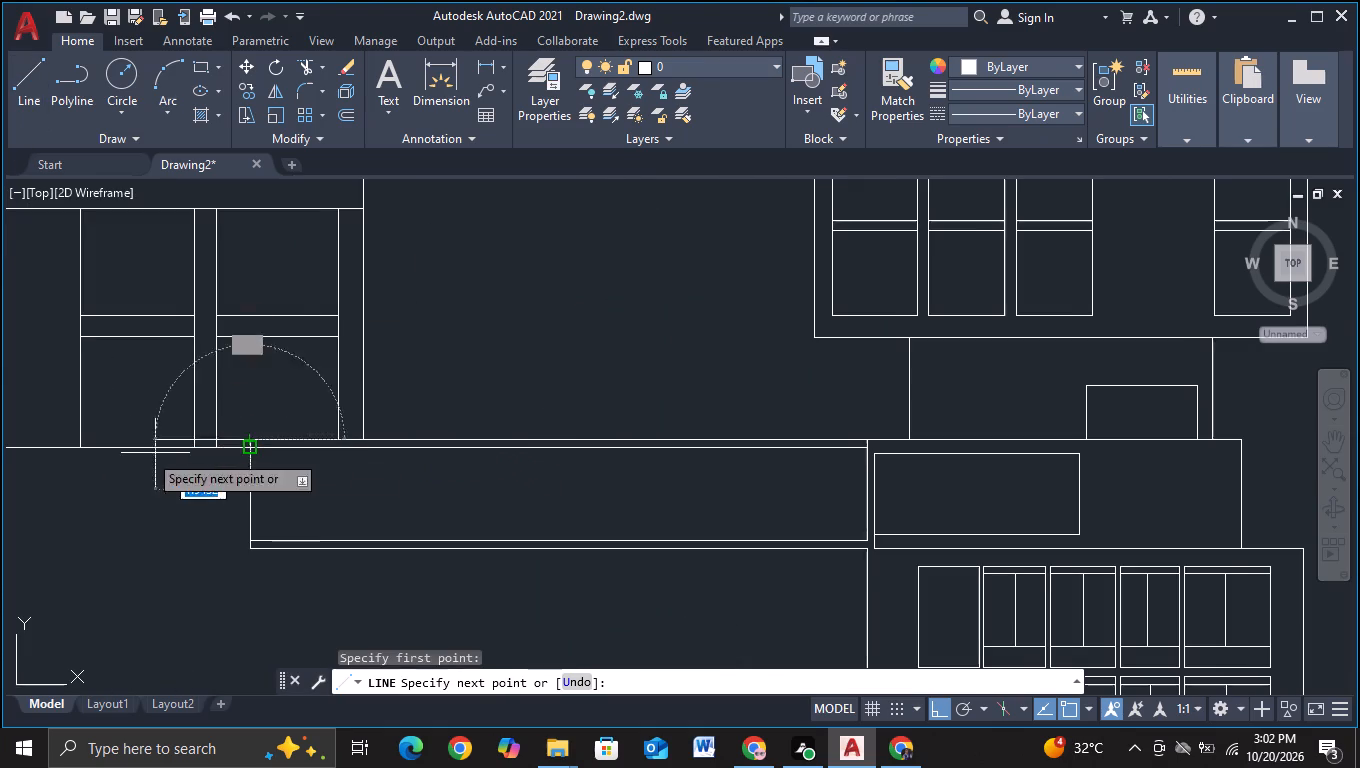
{"action": "middle_click_drag", "start_coordinate": [118, 453], "coordinate": [477, 506]}
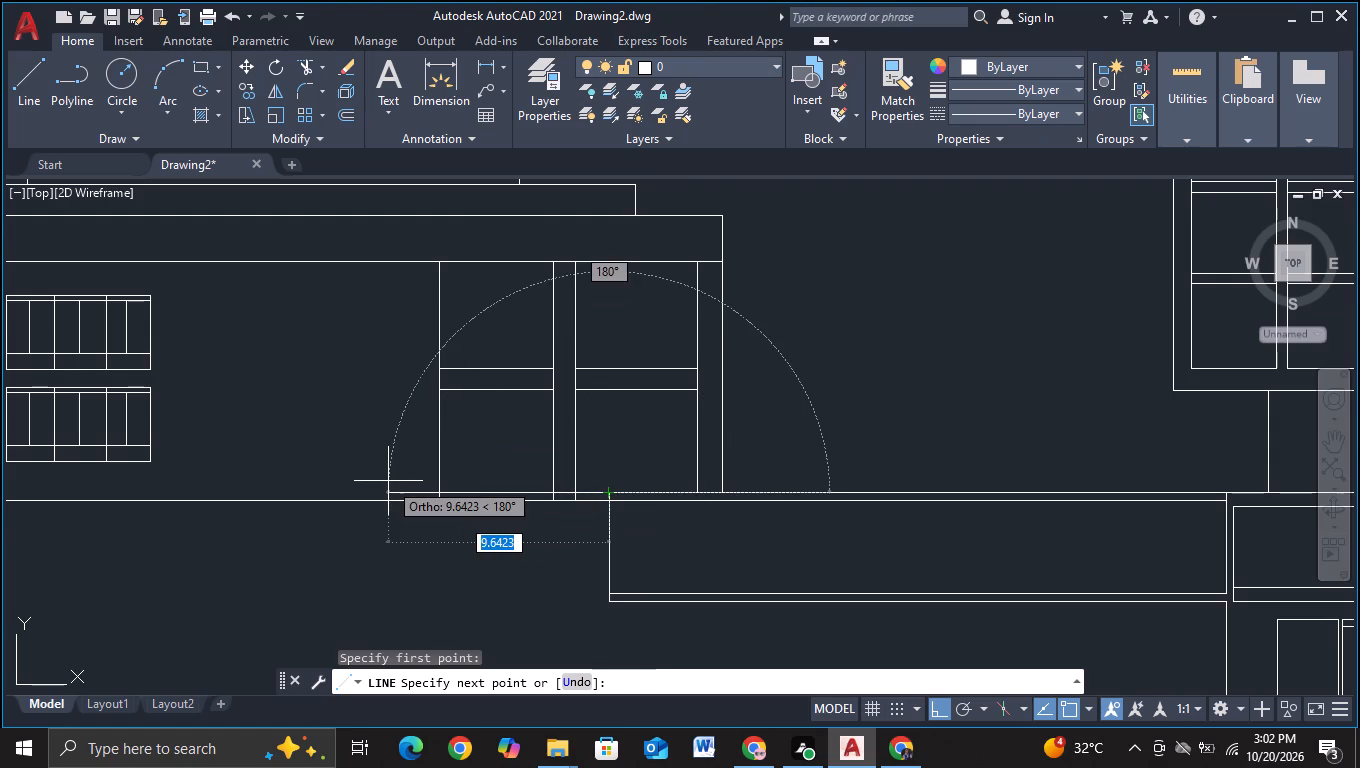
{"action": "scroll", "coordinate": [575, 491], "scroll_direction": "up", "scroll_amount": 2}
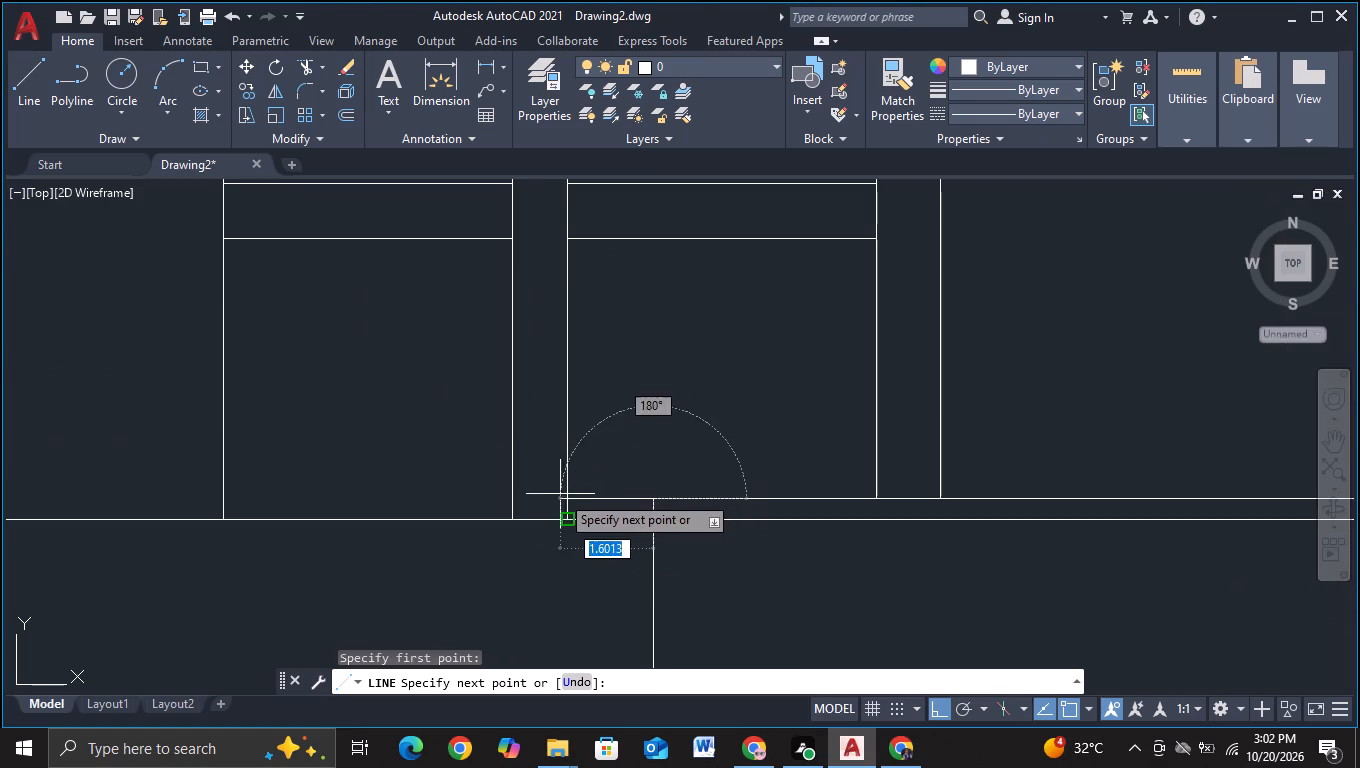
{"action": "left_click", "coordinate": [538, 479]}
{"action": "key", "text": "Escape"}
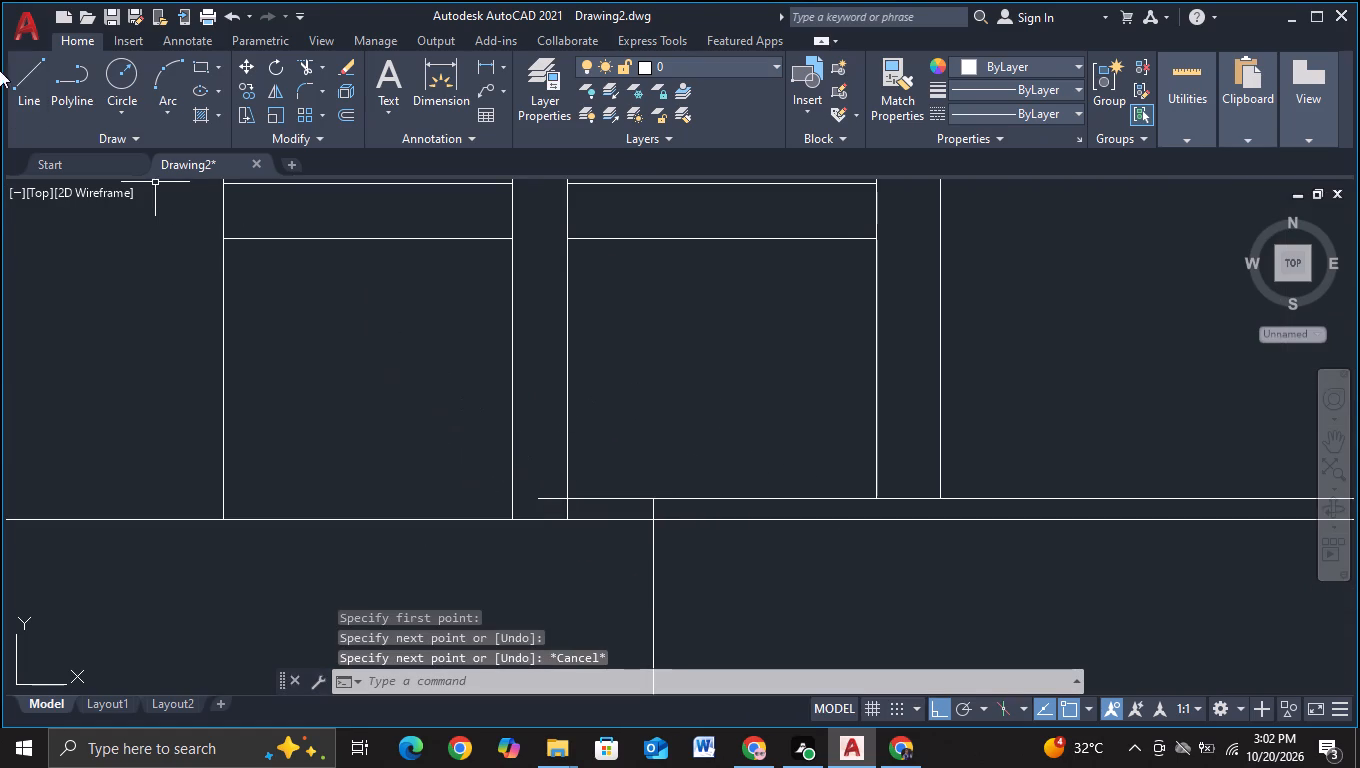
Trim the post's right line below the new horizontal, the block's left edge between the two top lines, and the horizontal's overhang past the post line.
{"action": "left_click", "coordinate": [24, 87]}
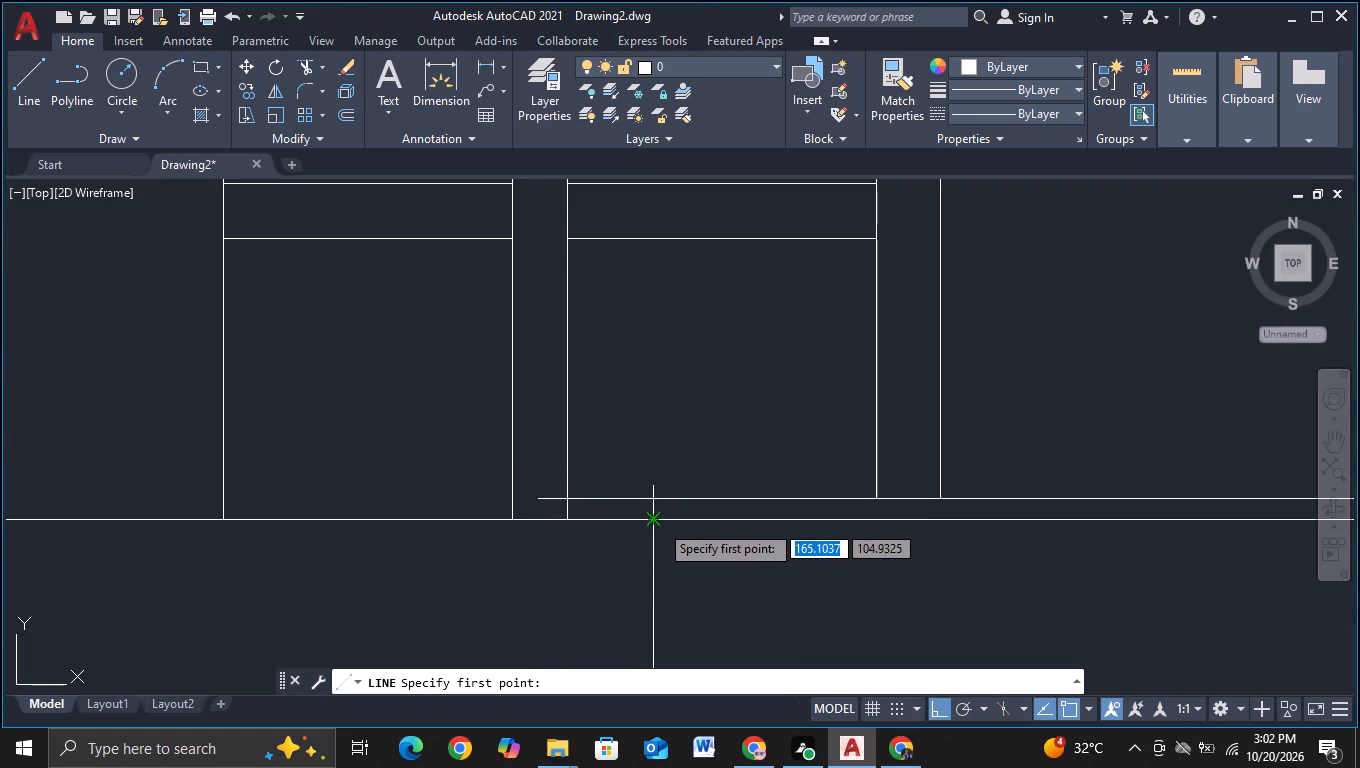
{"action": "key", "text": "Escape"}
{"action": "left_click", "coordinate": [313, 63]}
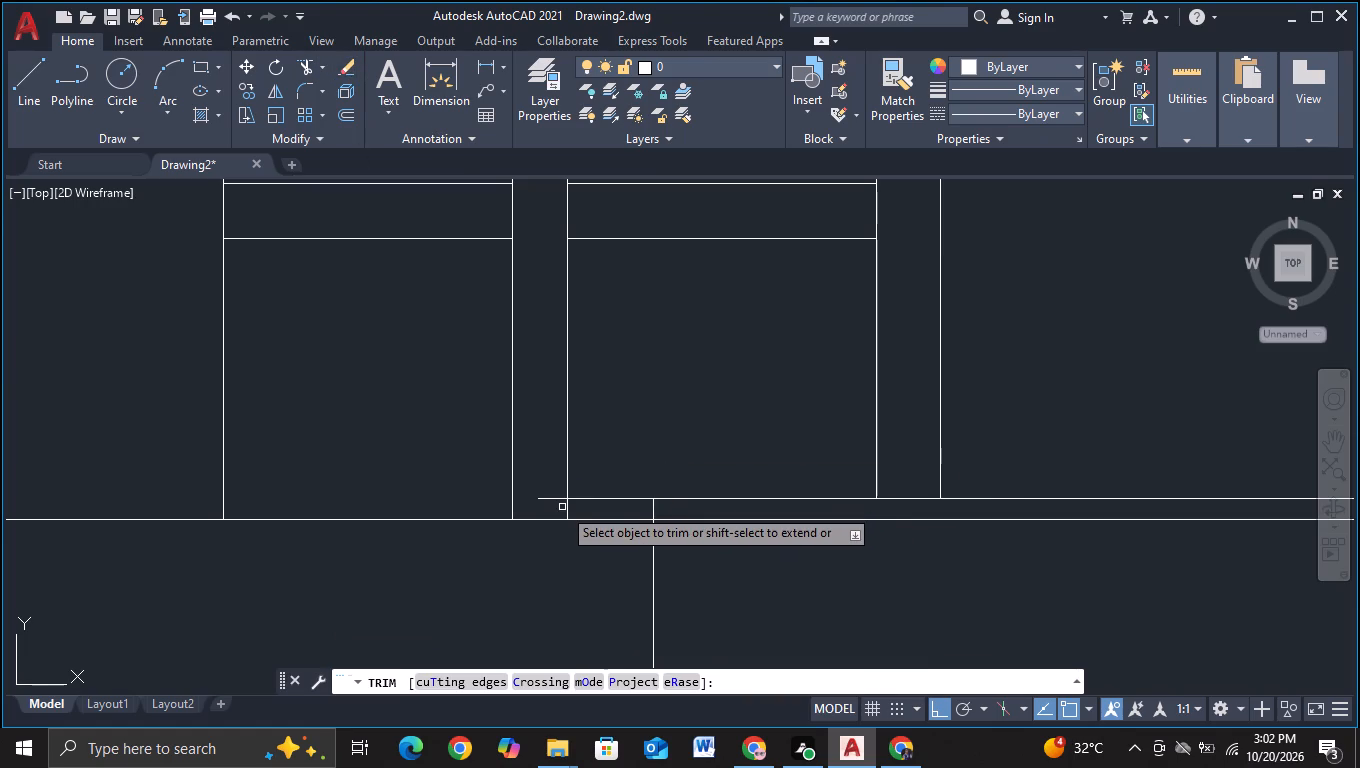
{"action": "left_click_drag", "start_coordinate": [562, 507], "coordinate": [670, 506]}
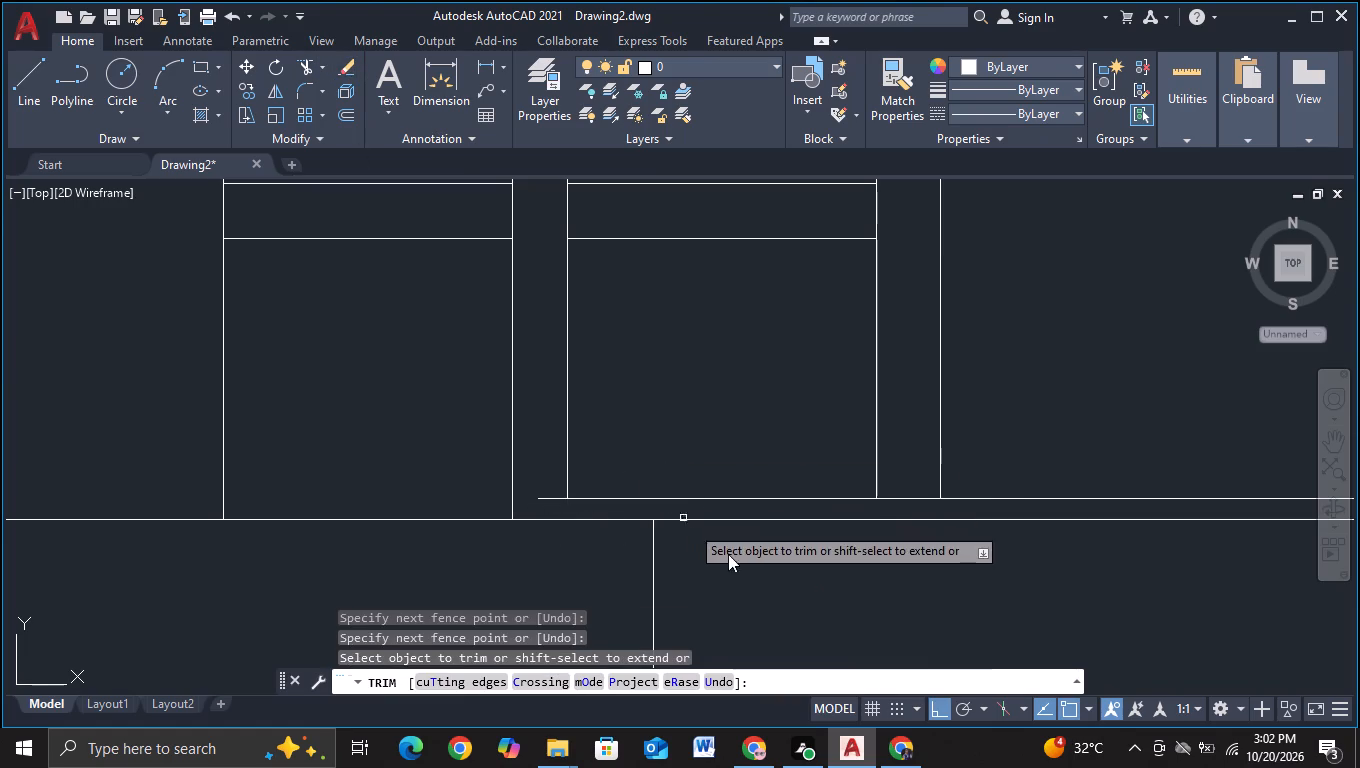
{"action": "middle_click_drag", "start_coordinate": [834, 619], "coordinate": [535, 573]}
{"action": "scroll", "coordinate": [603, 536], "scroll_direction": "down", "scroll_amount": 1}
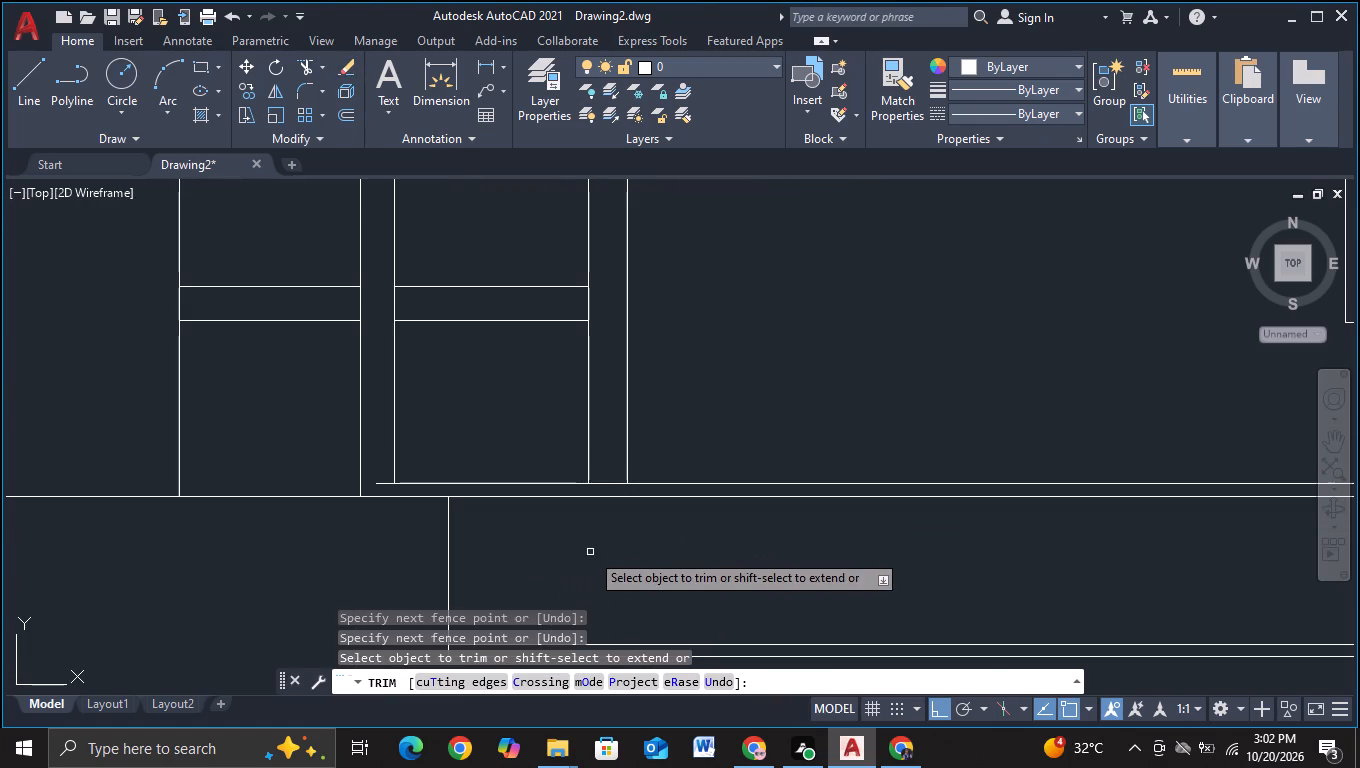
{"action": "left_click", "coordinate": [384, 486]}
{"action": "scroll", "coordinate": [396, 516], "scroll_direction": "down", "scroll_amount": 1}
{"action": "middle_click_drag", "start_coordinate": [408, 543], "coordinate": [403, 512]}
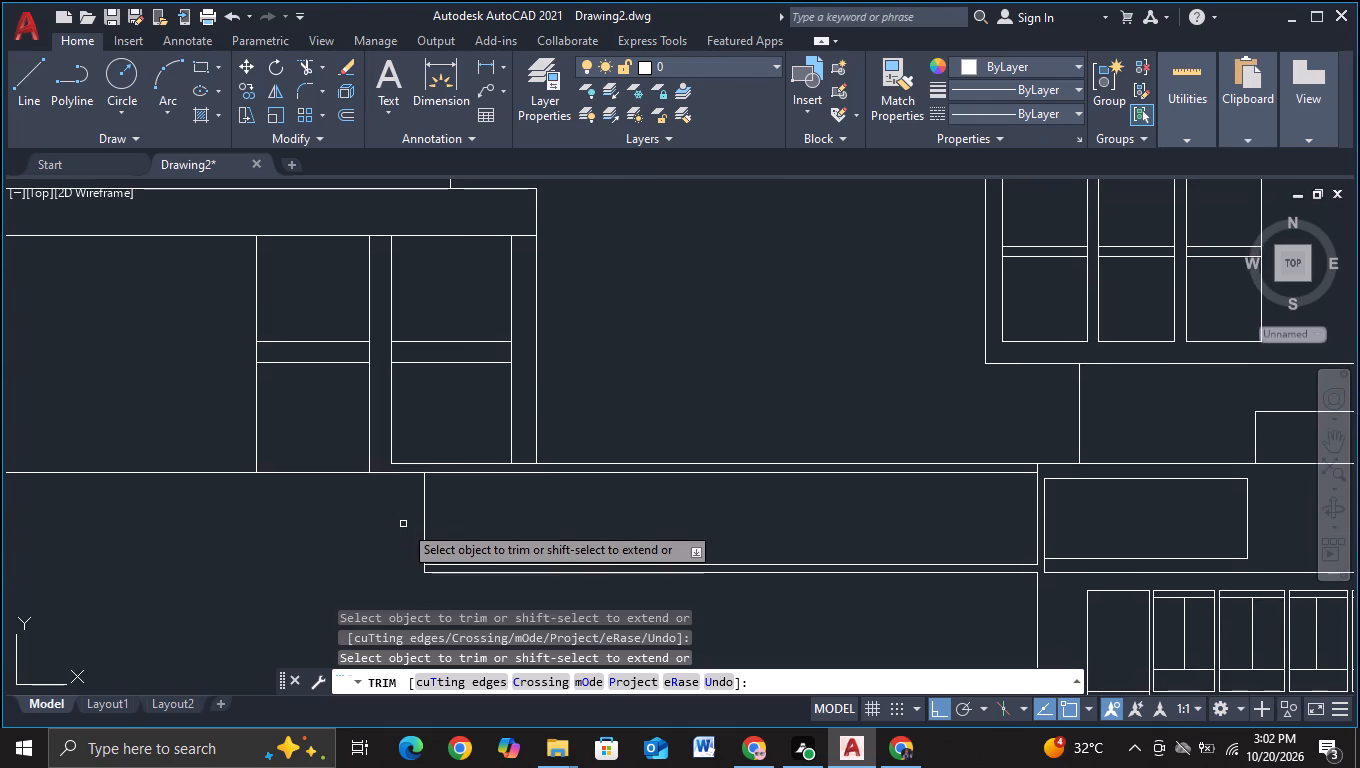
{"action": "key", "text": "Escape"}
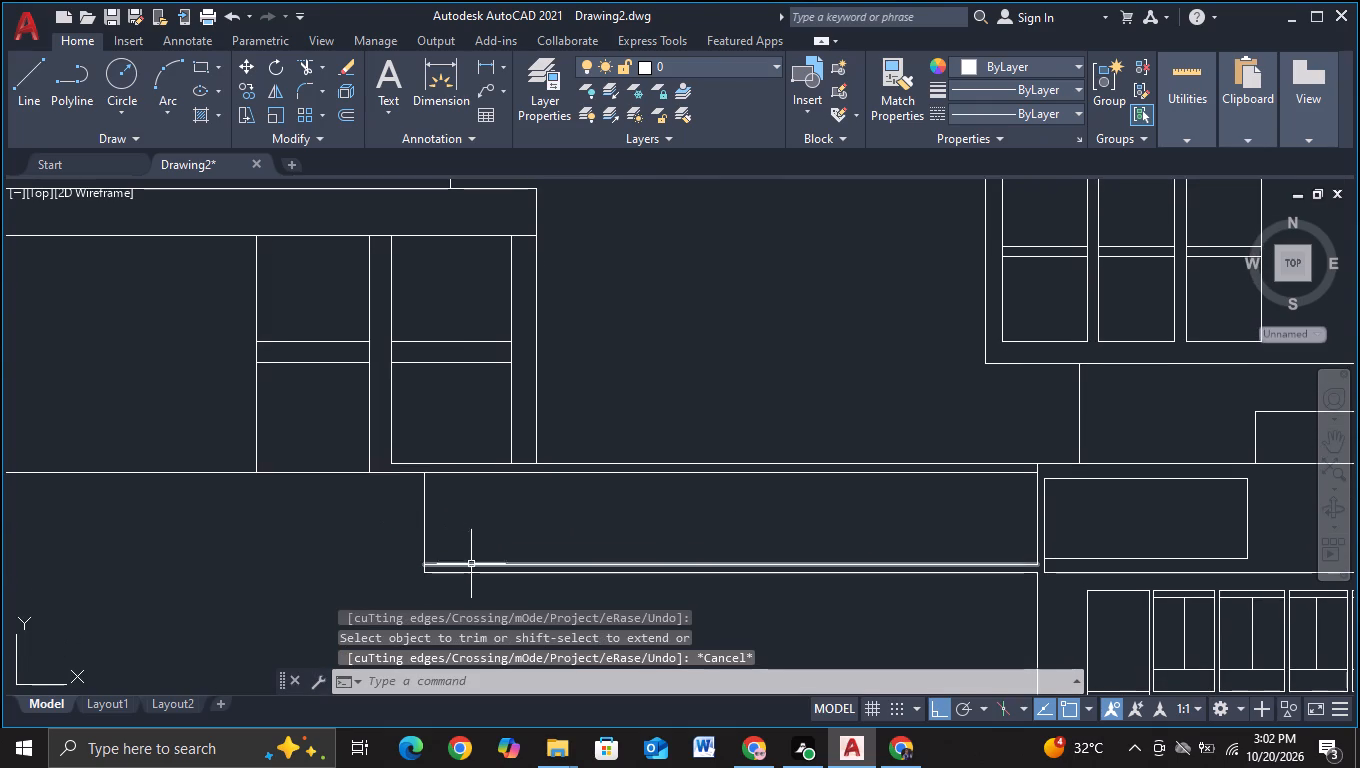
Copy the connecting block's left edge leftward in line with the middle post's right line, and erase the original edge.
{"action": "left_click", "coordinate": [424, 532]}
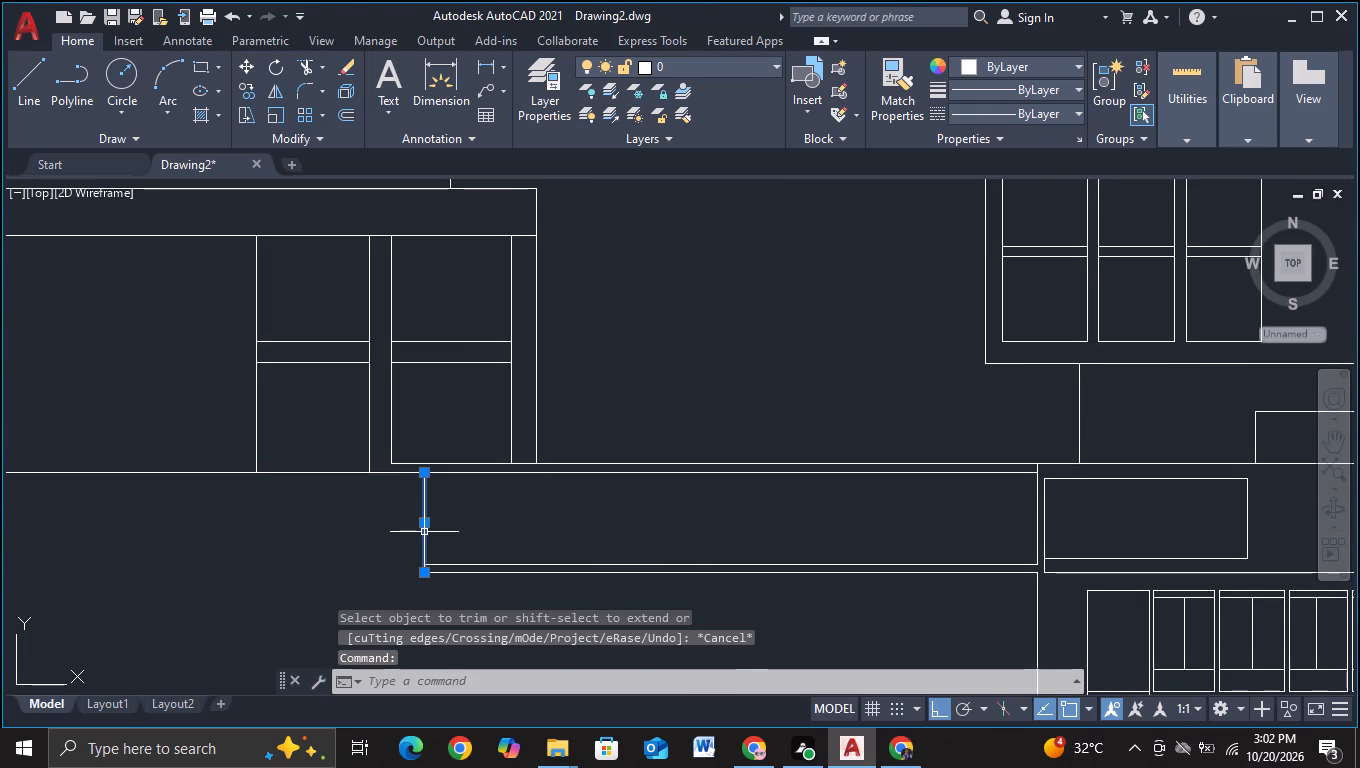
{"action": "key", "text": "c"}
{"action": "left_click", "coordinate": [492, 598]}
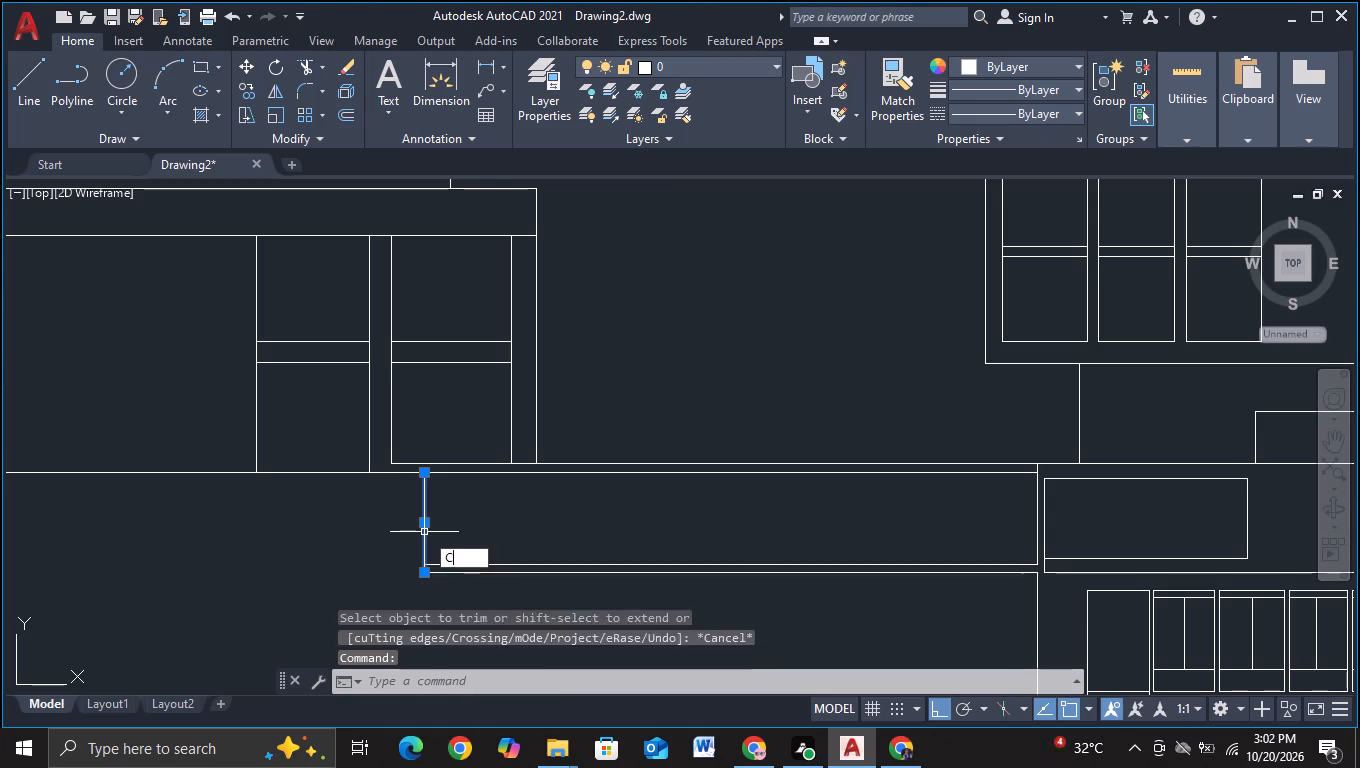
{"action": "left_click", "coordinate": [427, 547]}
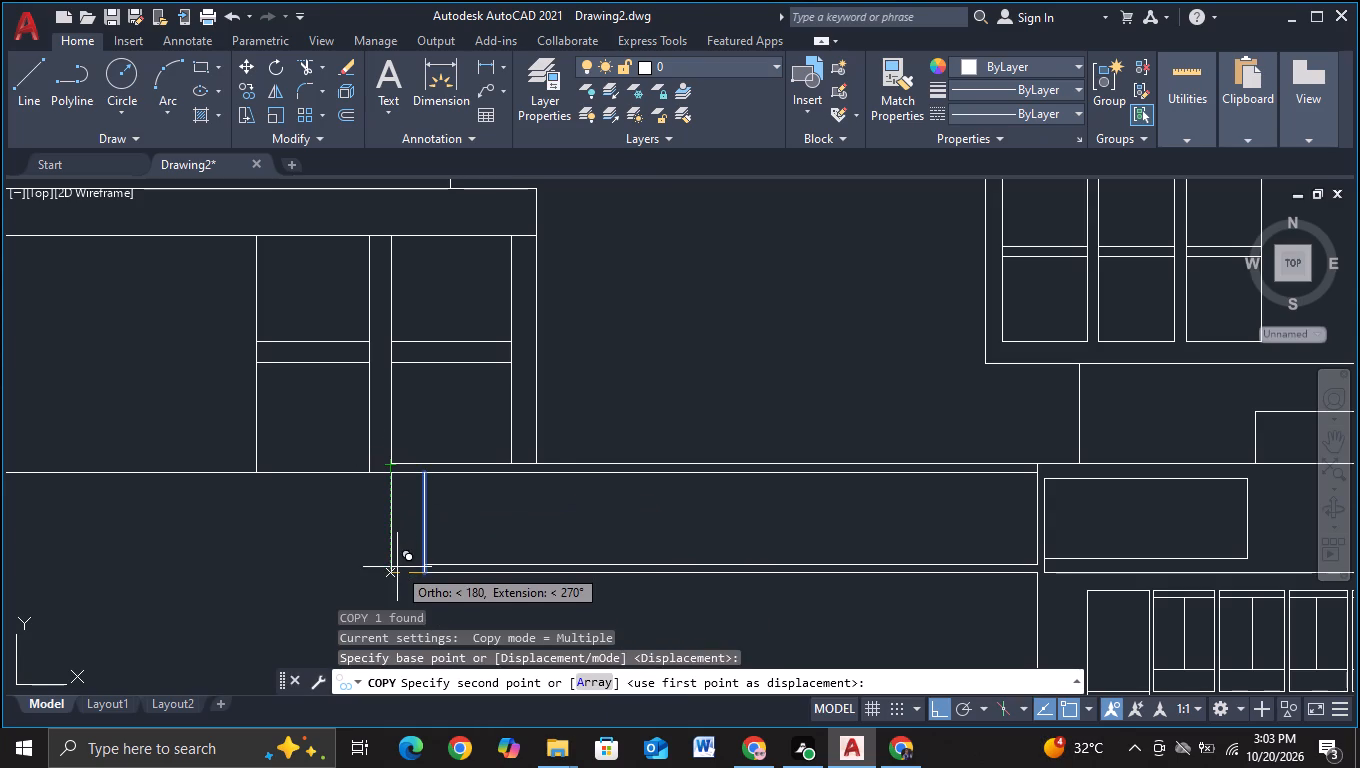
{"action": "left_click", "coordinate": [391, 542]}
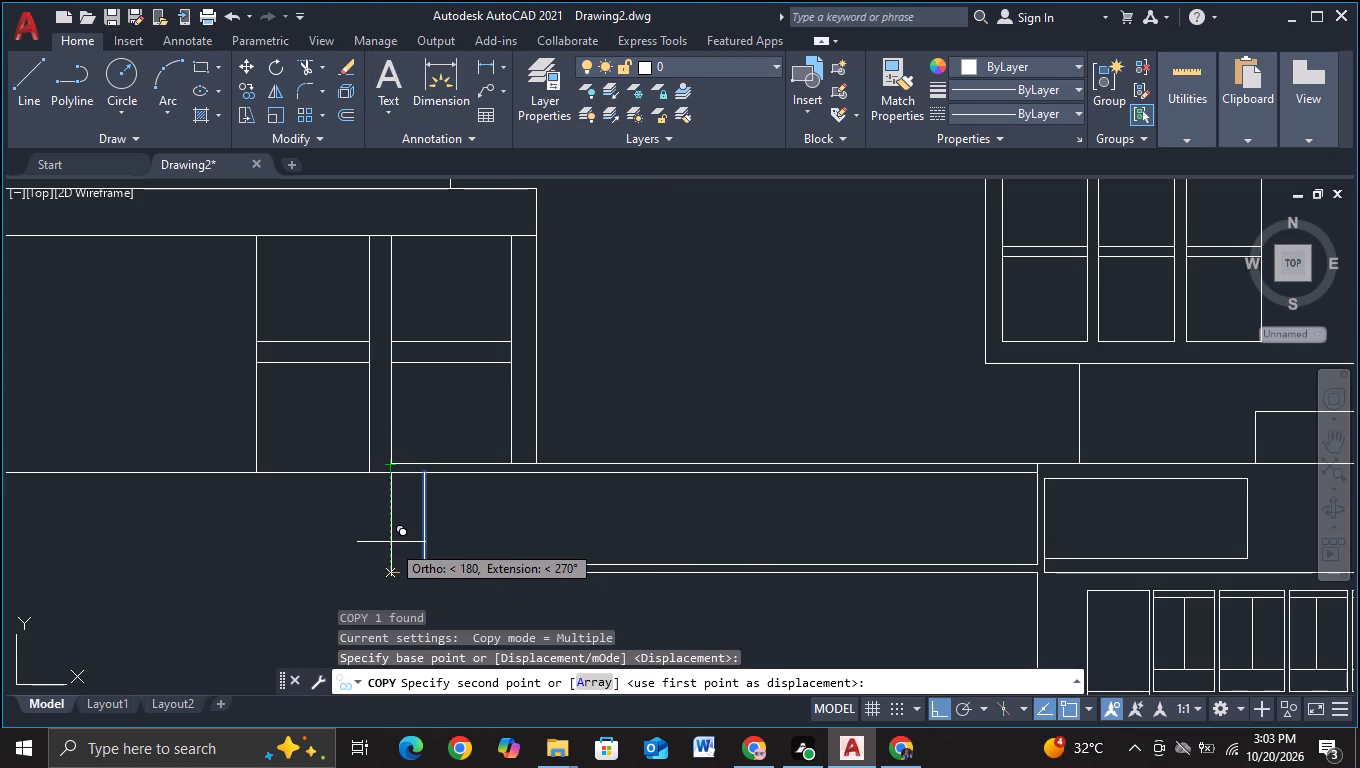
{"action": "middle_click_drag", "start_coordinate": [486, 538], "coordinate": [490, 522]}
{"action": "left_click_drag", "start_coordinate": [466, 514], "coordinate": [416, 517]}
{"action": "key", "text": "Delete"}
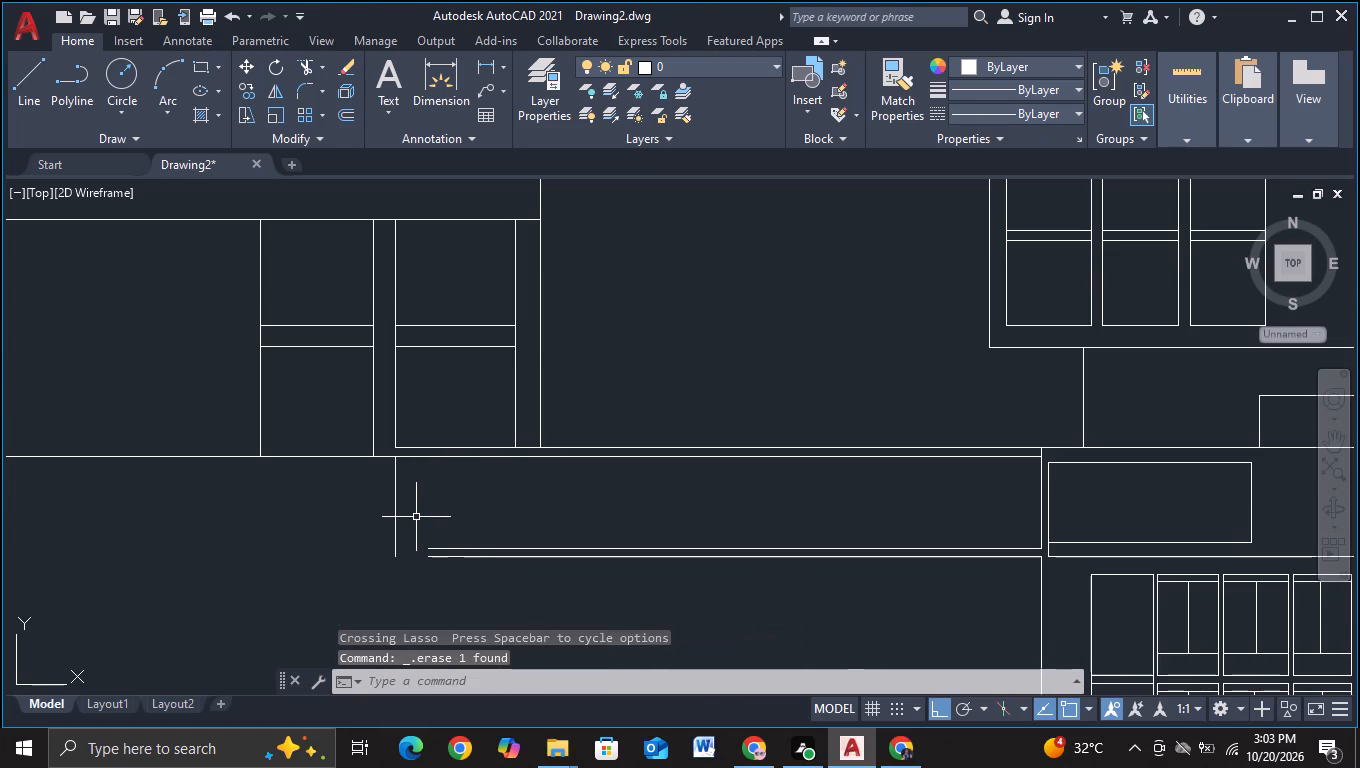
{"action": "key", "text": "Escape"}
Extend the connecting block's two bottom lines leftward to meet the copied left edge.
{"action": "key", "text": "e"}
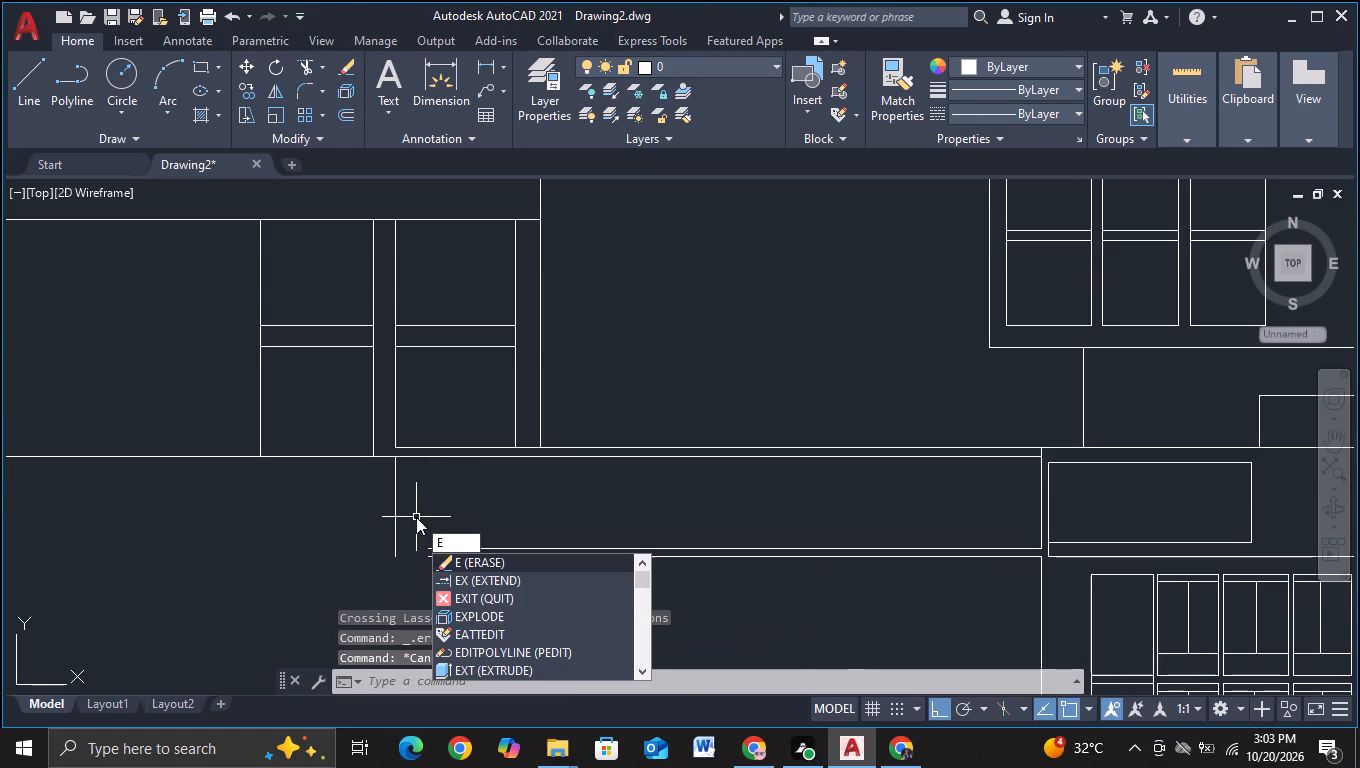
{"action": "left_click", "coordinate": [502, 584]}
{"action": "left_click_drag", "start_coordinate": [451, 516], "coordinate": [457, 565]}
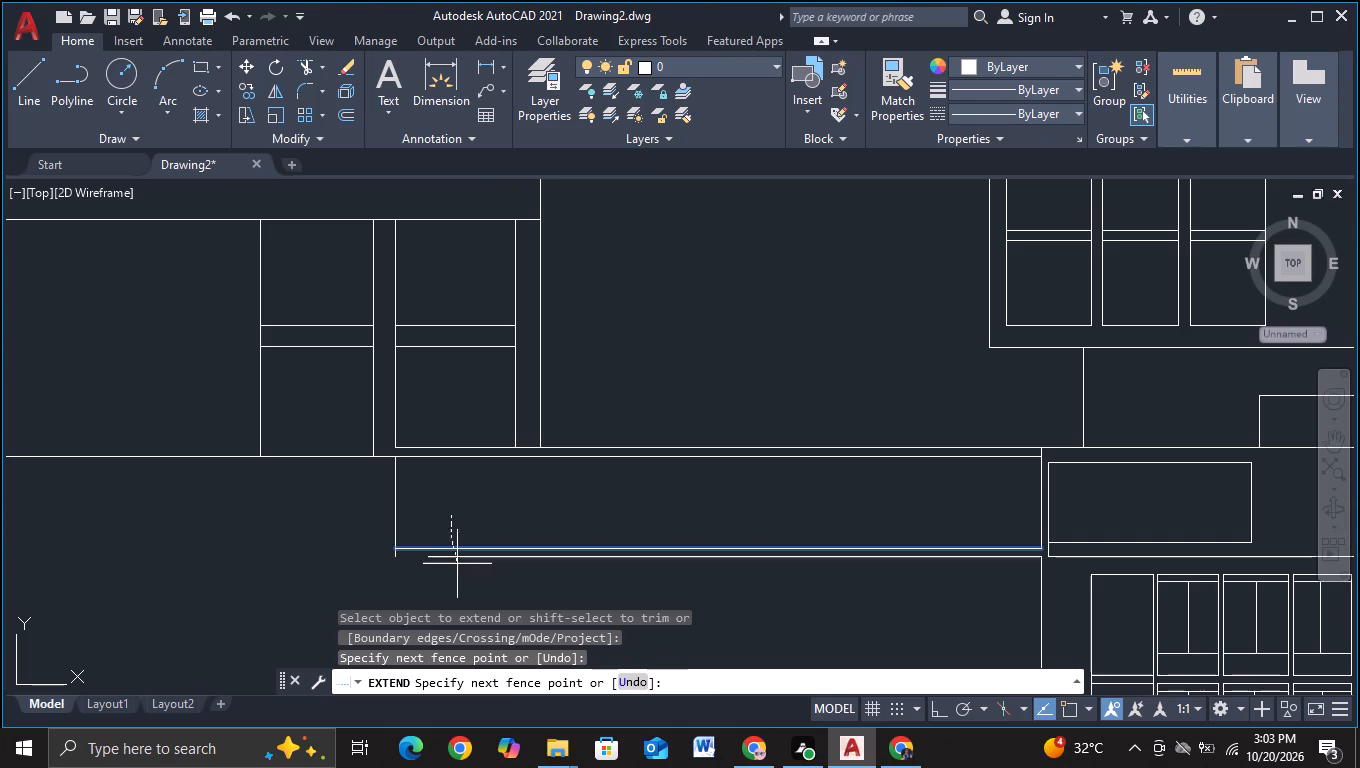
{"action": "left_click_drag", "start_coordinate": [457, 565], "coordinate": [458, 584]}
{"action": "scroll", "coordinate": [454, 583], "scroll_direction": "down", "scroll_amount": 1}
{"action": "middle_click_drag", "start_coordinate": [447, 587], "coordinate": [473, 504]}
{"action": "scroll", "coordinate": [473, 504], "scroll_direction": "up", "scroll_amount": 1}
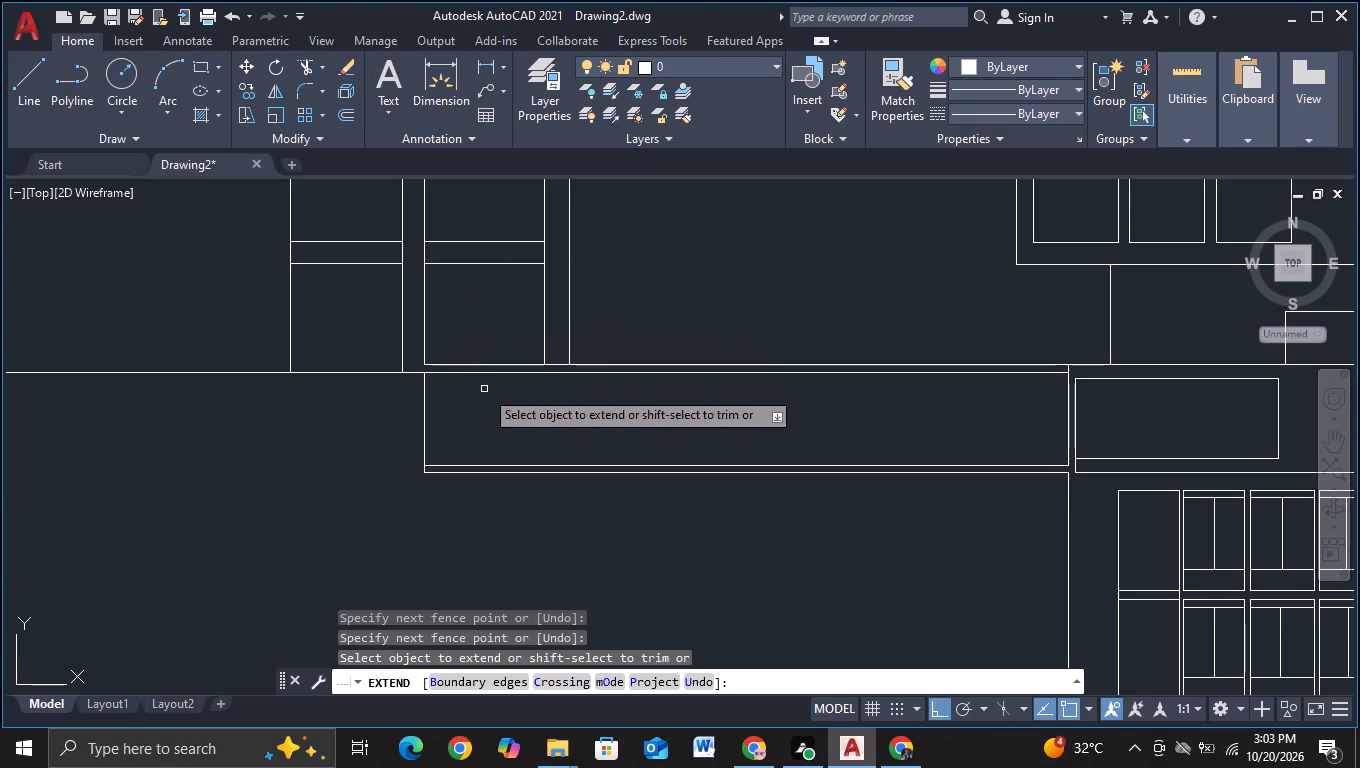
{"action": "key", "text": "Escape"}
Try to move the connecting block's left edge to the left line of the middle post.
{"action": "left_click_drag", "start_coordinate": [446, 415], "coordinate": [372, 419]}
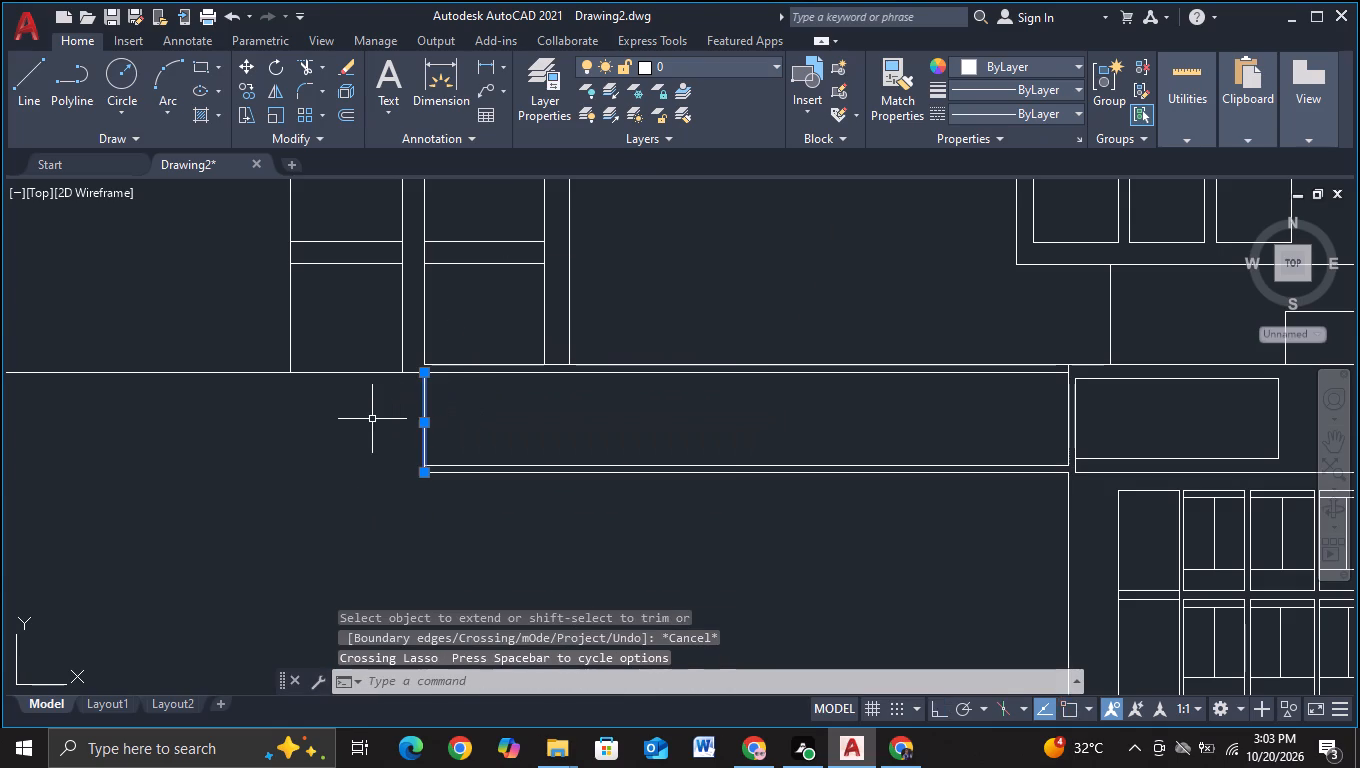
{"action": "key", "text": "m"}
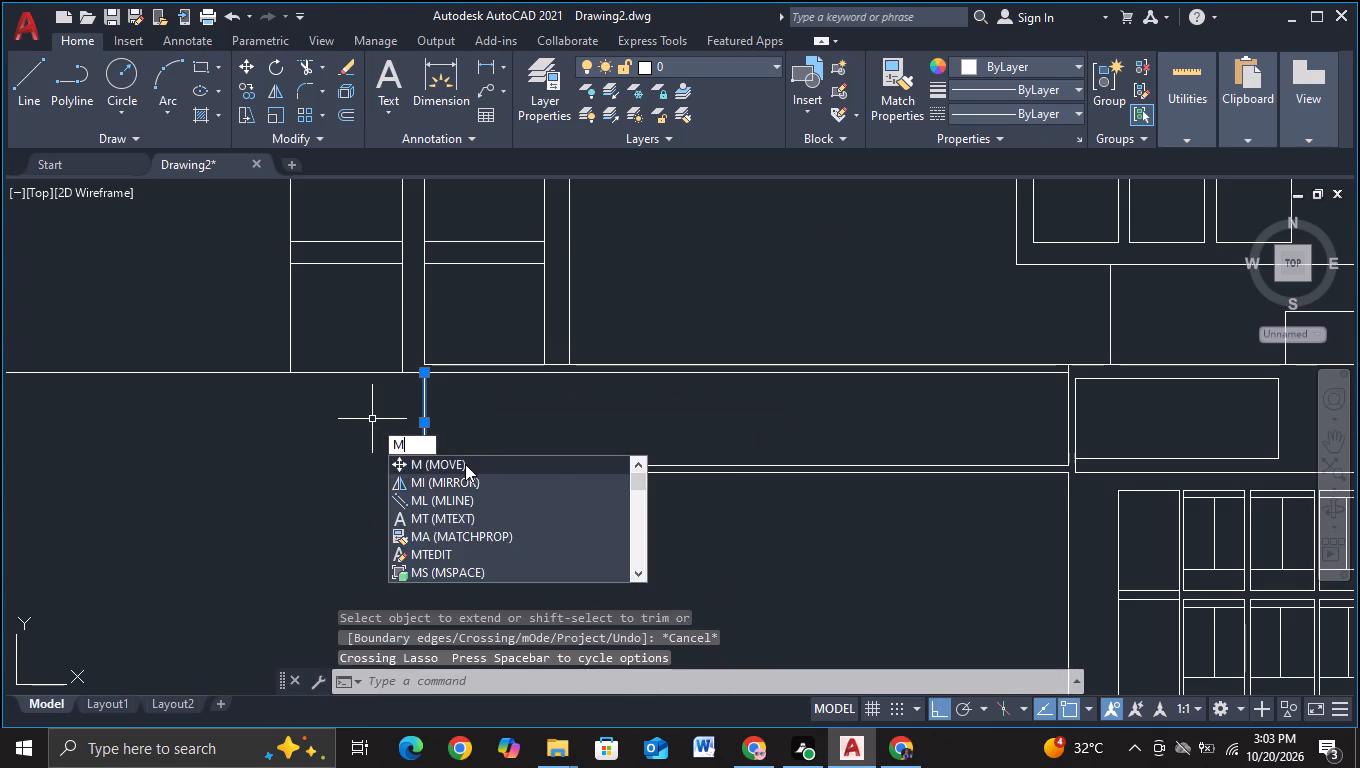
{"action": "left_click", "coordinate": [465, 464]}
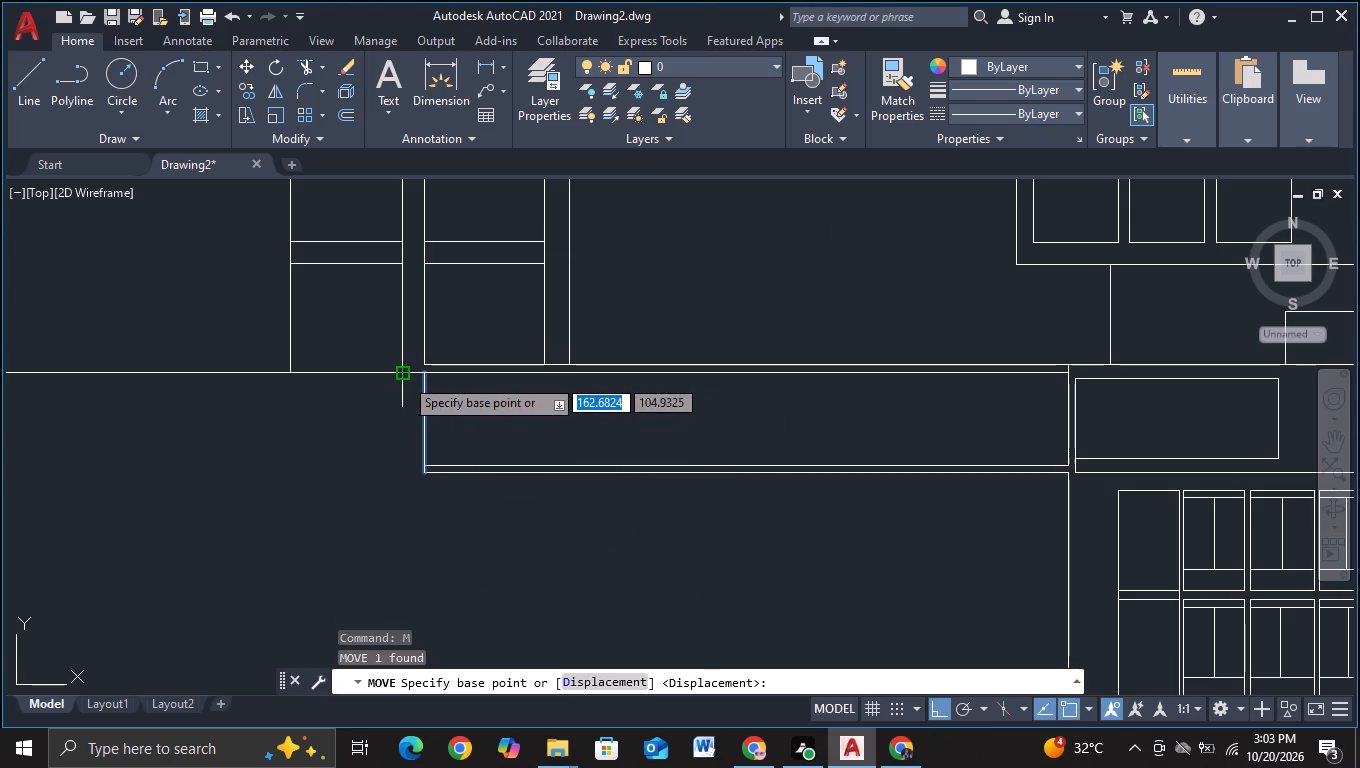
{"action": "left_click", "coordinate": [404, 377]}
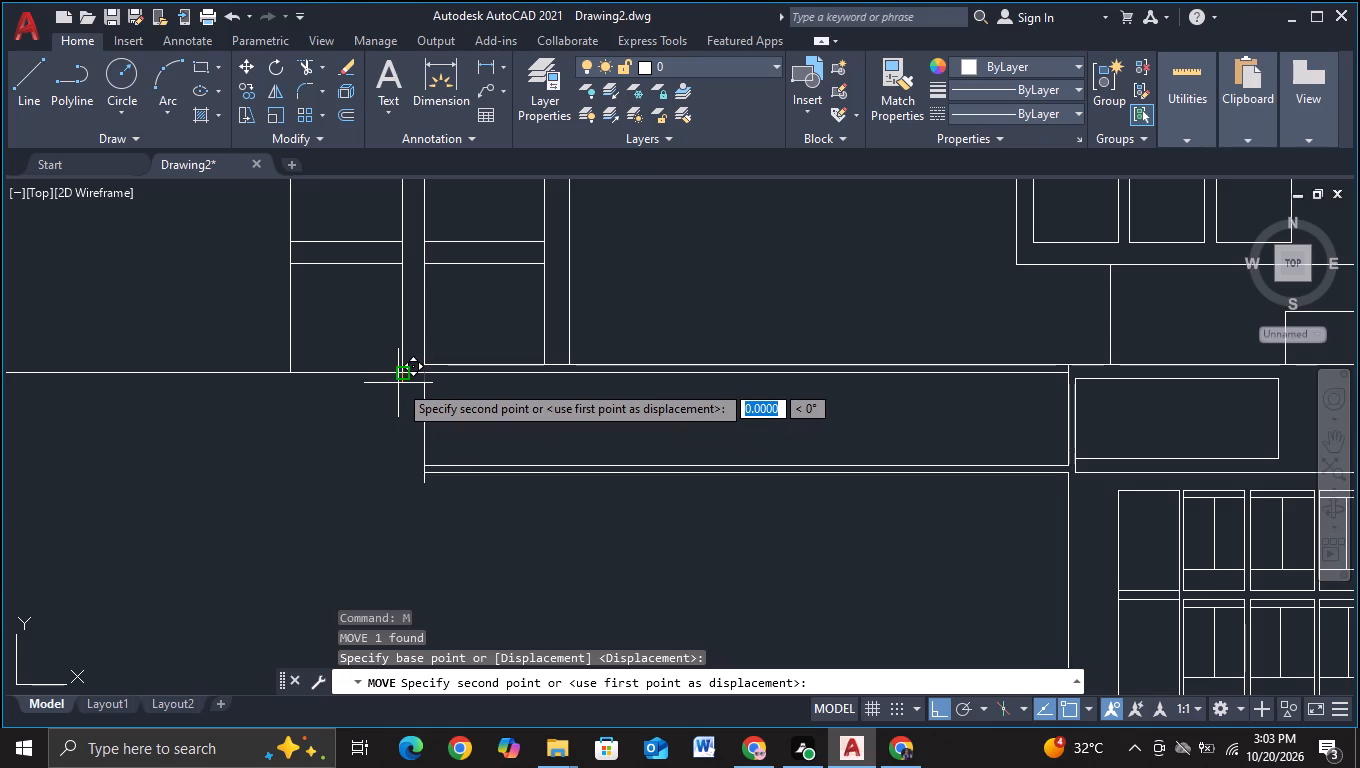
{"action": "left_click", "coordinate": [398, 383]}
Move the connecting block's left edge leftward in line with the middle post's left line.
{"action": "left_click", "coordinate": [423, 403]}
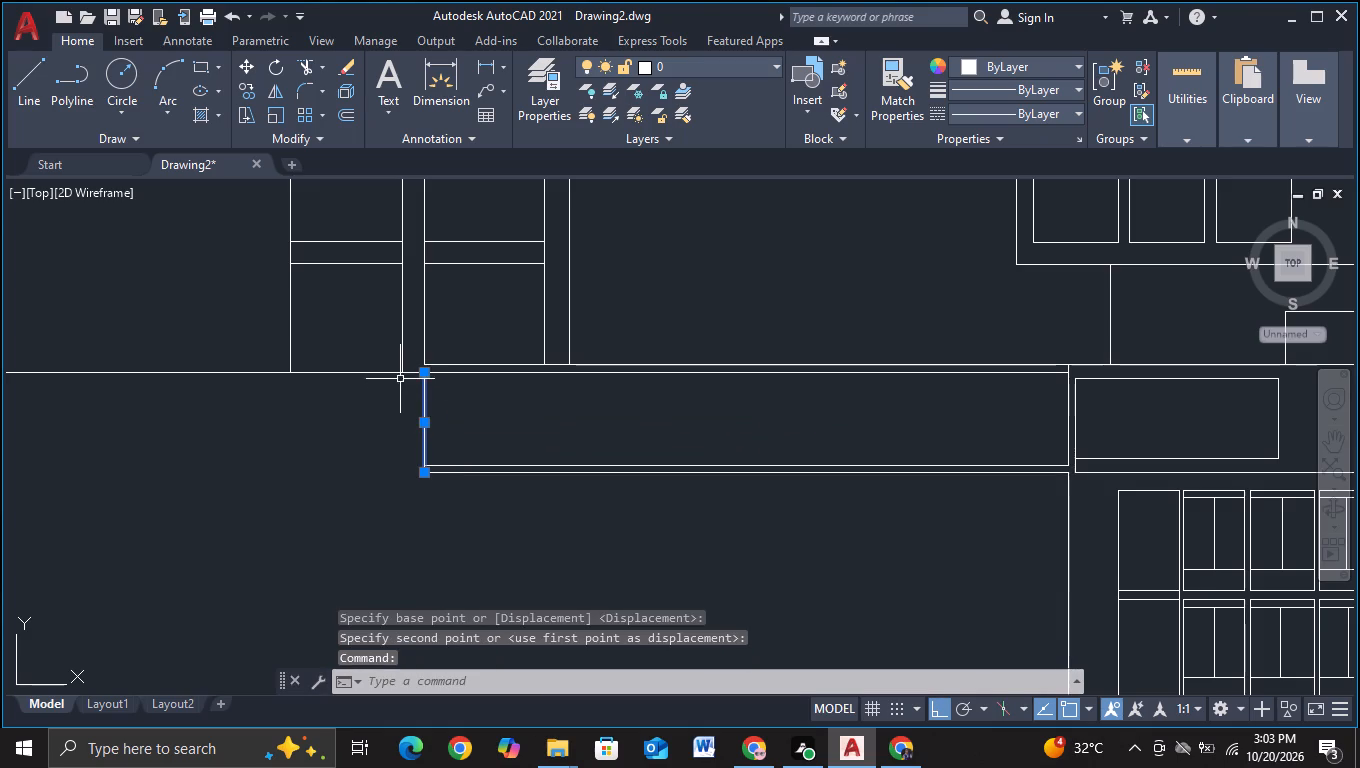
{"action": "key", "text": "m"}
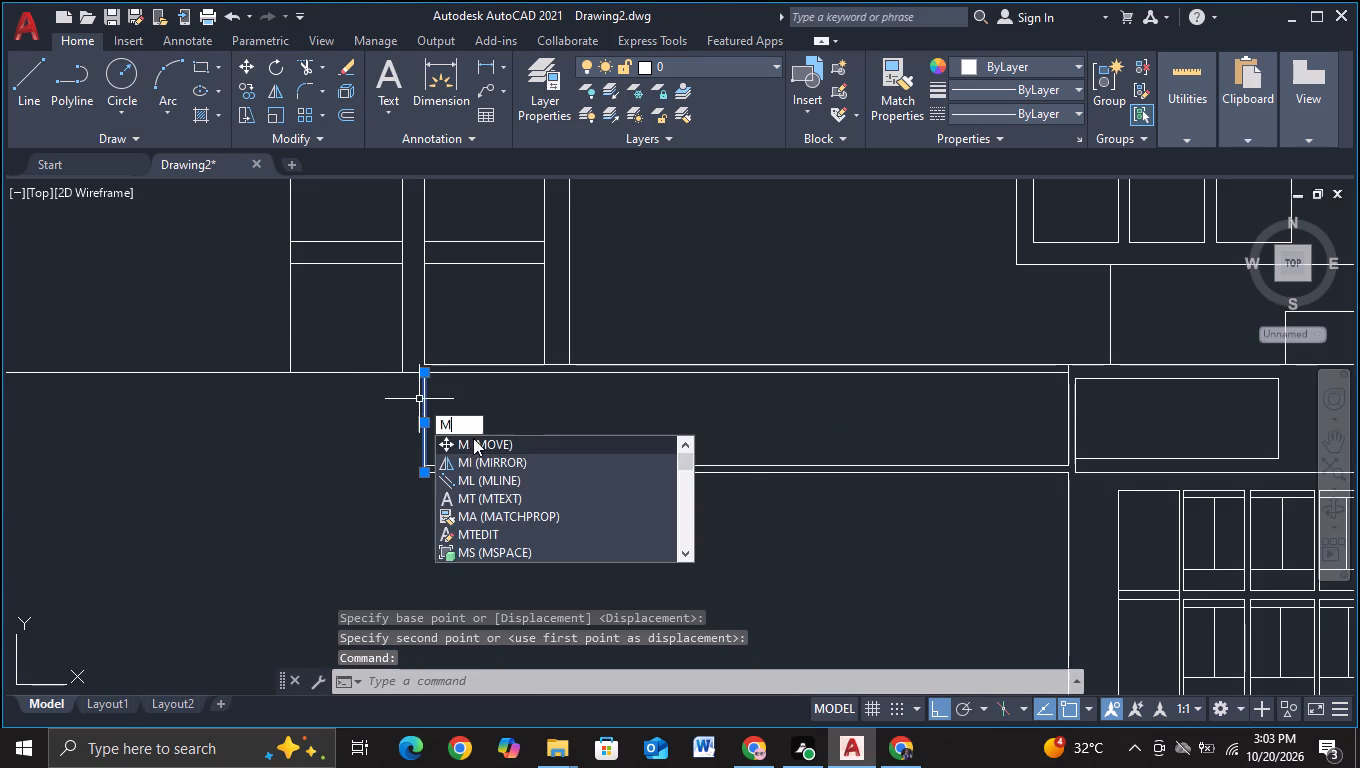
{"action": "left_click", "coordinate": [466, 448]}
{"action": "left_click", "coordinate": [429, 417]}
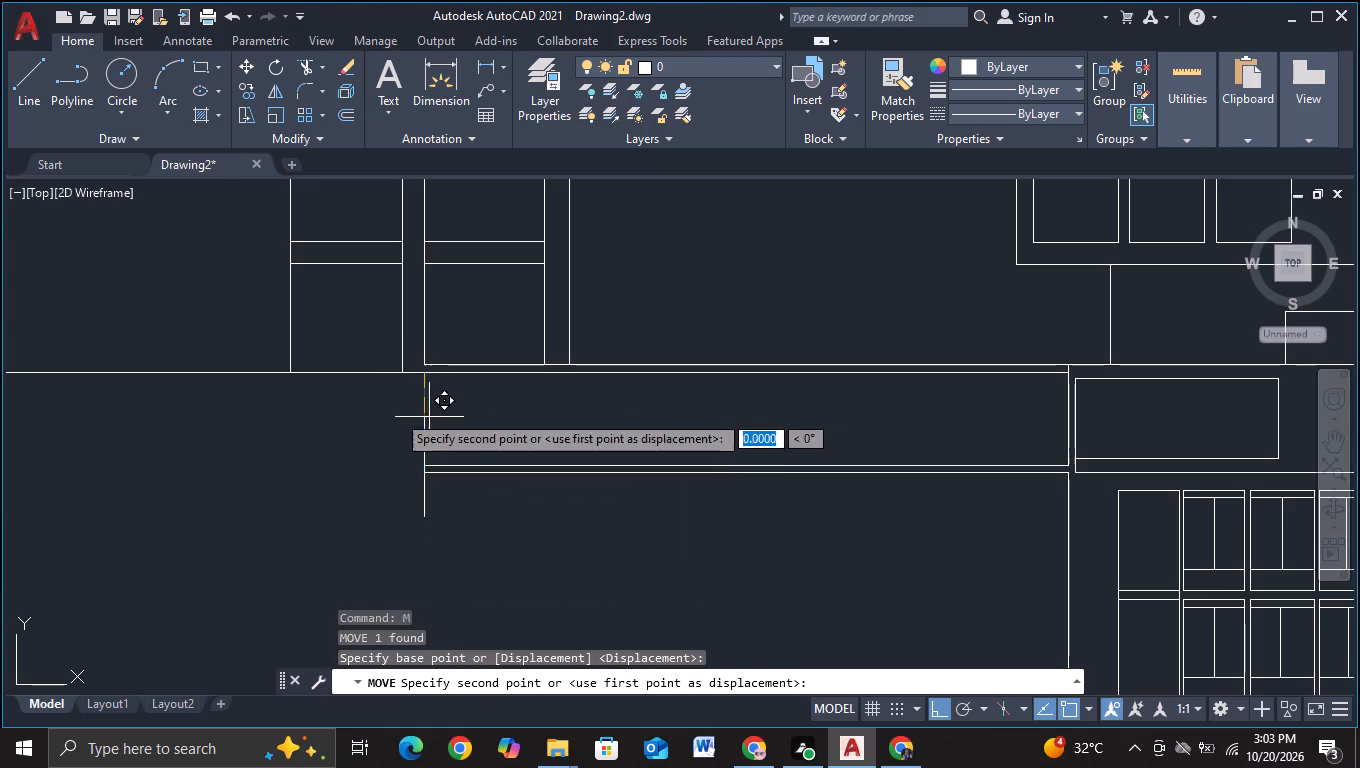
{"action": "left_click", "coordinate": [398, 379]}
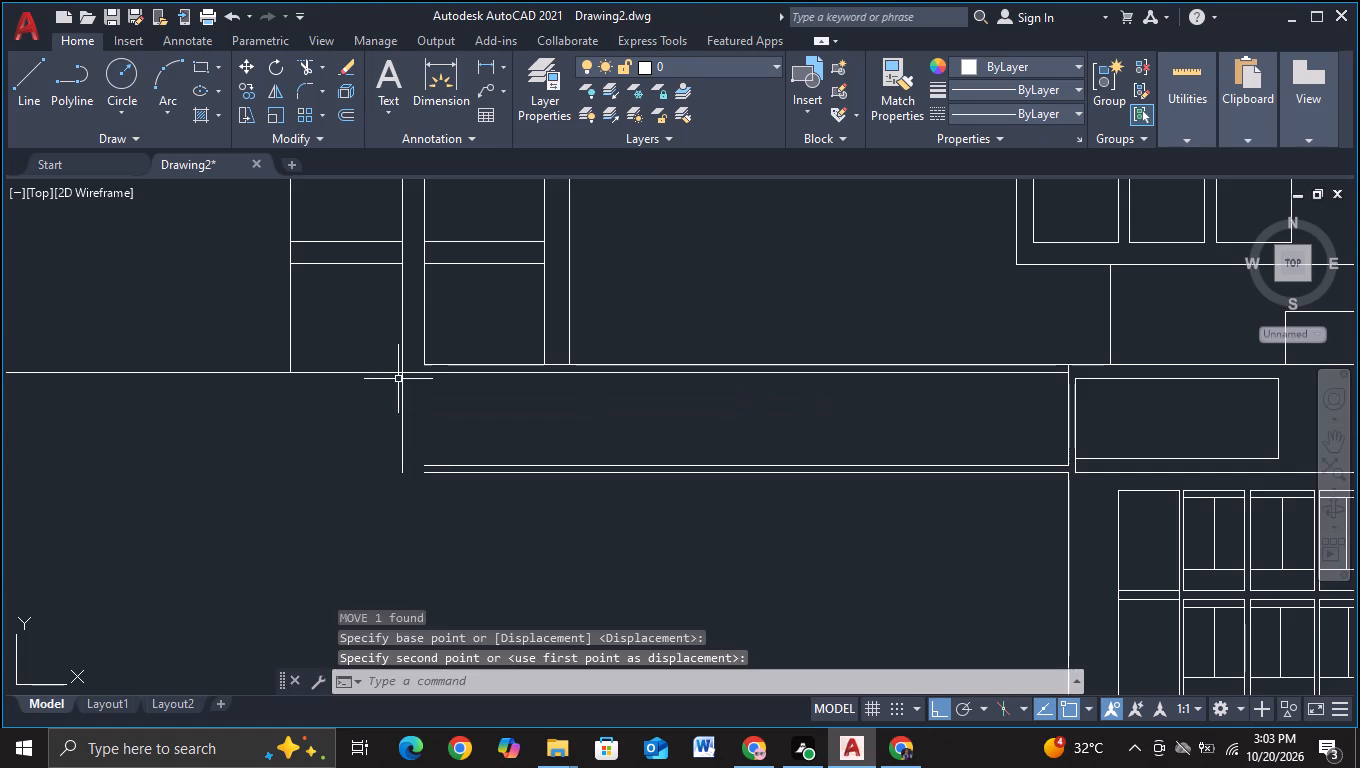
{"action": "key", "text": "Escape"}
Extend the connecting block's two bottom lines leftward to meet the moved left edge.
{"action": "key", "text": "e"}
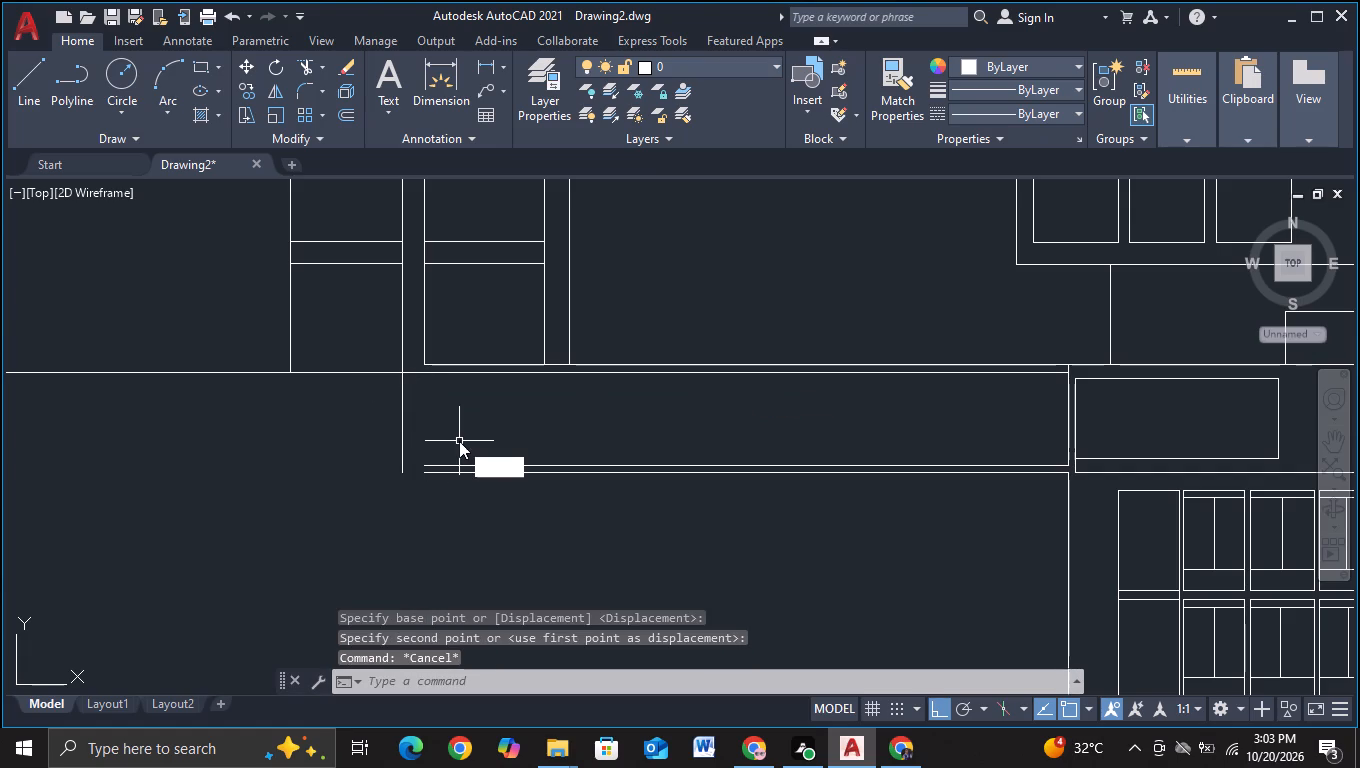
{"action": "left_click", "coordinate": [504, 497]}
{"action": "left_click_drag", "start_coordinate": [486, 440], "coordinate": [484, 505]}
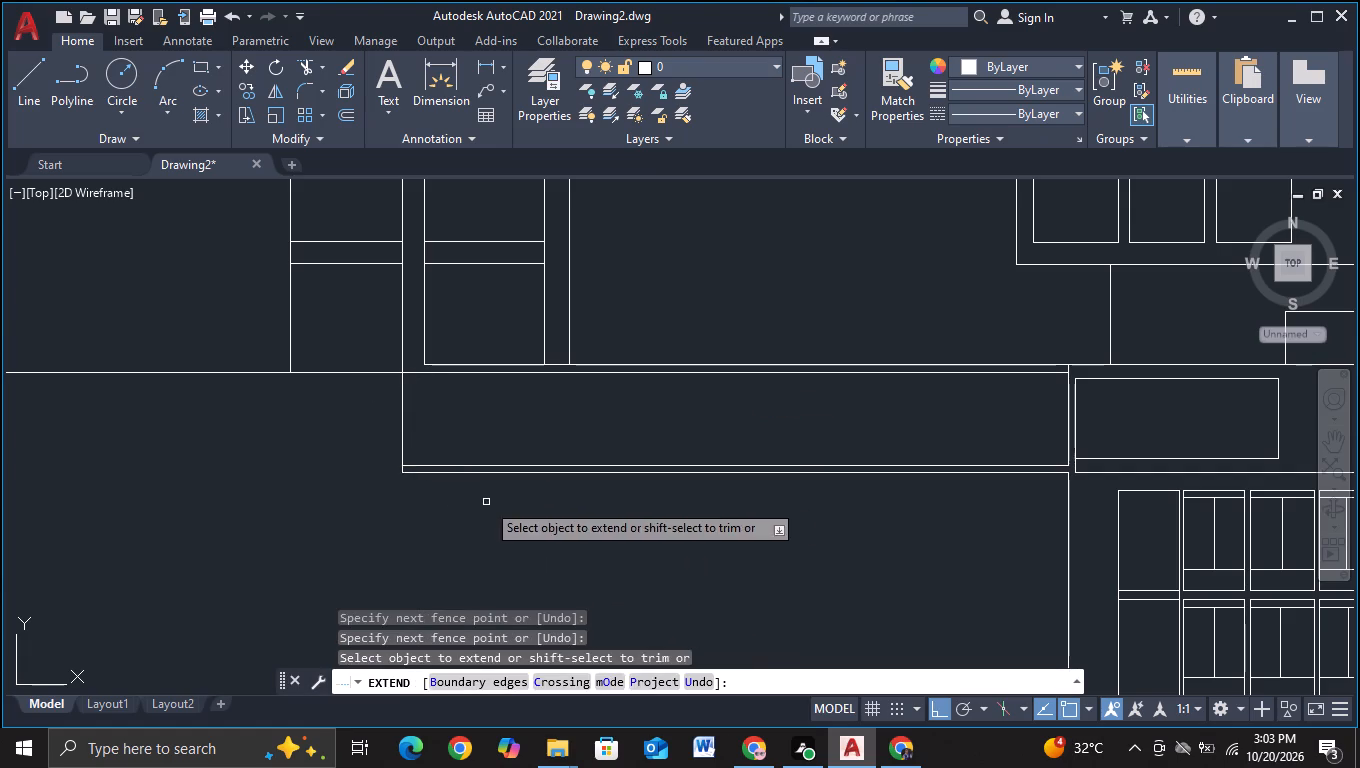
{"action": "scroll", "coordinate": [489, 500], "scroll_direction": "down", "scroll_amount": 2}
{"action": "key", "text": "Escape"}
Draw a vertical line crossing the connecting block near its right end, from above its top line to well below its bottom line.
{"action": "middle_click_drag", "start_coordinate": [554, 547], "coordinate": [538, 491]}
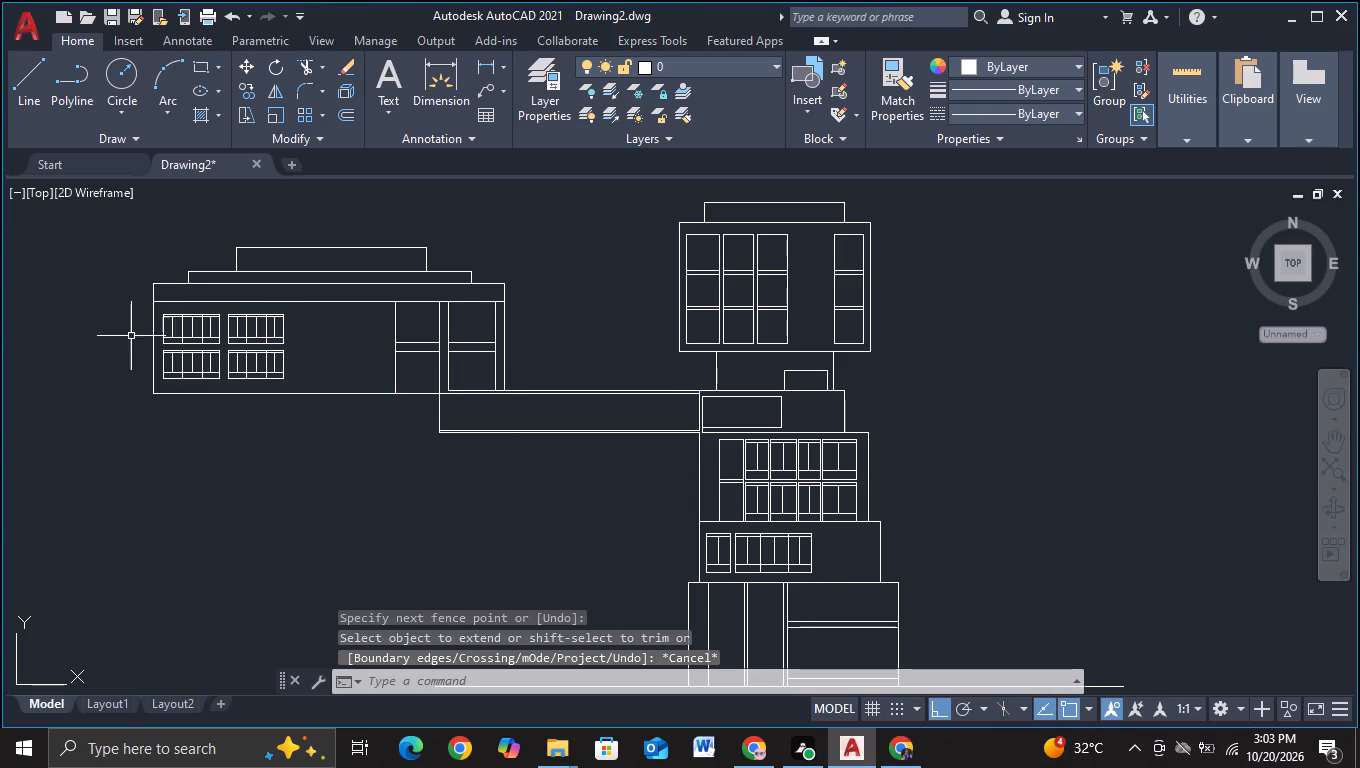
{"action": "scroll", "coordinate": [268, 365], "scroll_direction": "up", "scroll_amount": 2}
{"action": "middle_click_drag", "start_coordinate": [415, 446], "coordinate": [198, 342]}
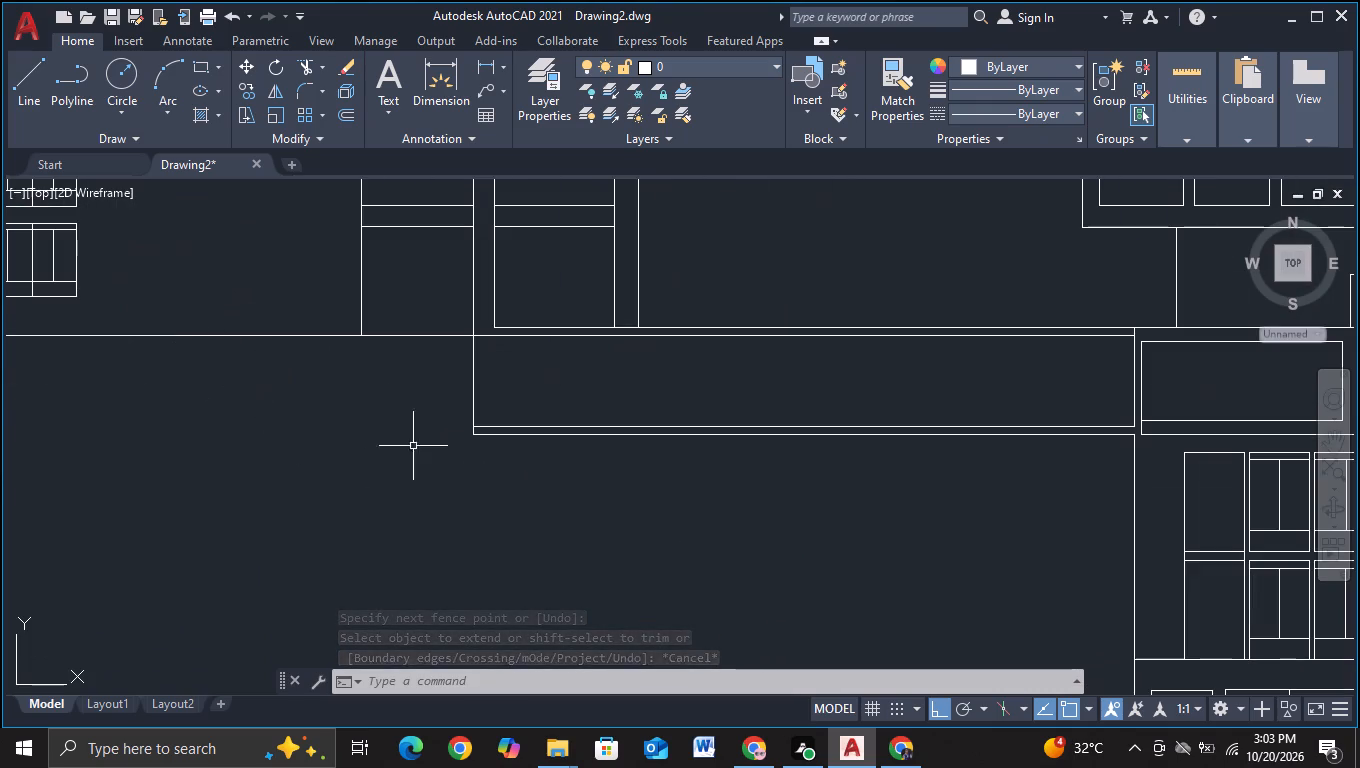
{"action": "left_click", "coordinate": [36, 93]}
{"action": "middle_click_drag", "start_coordinate": [698, 557], "coordinate": [410, 494]}
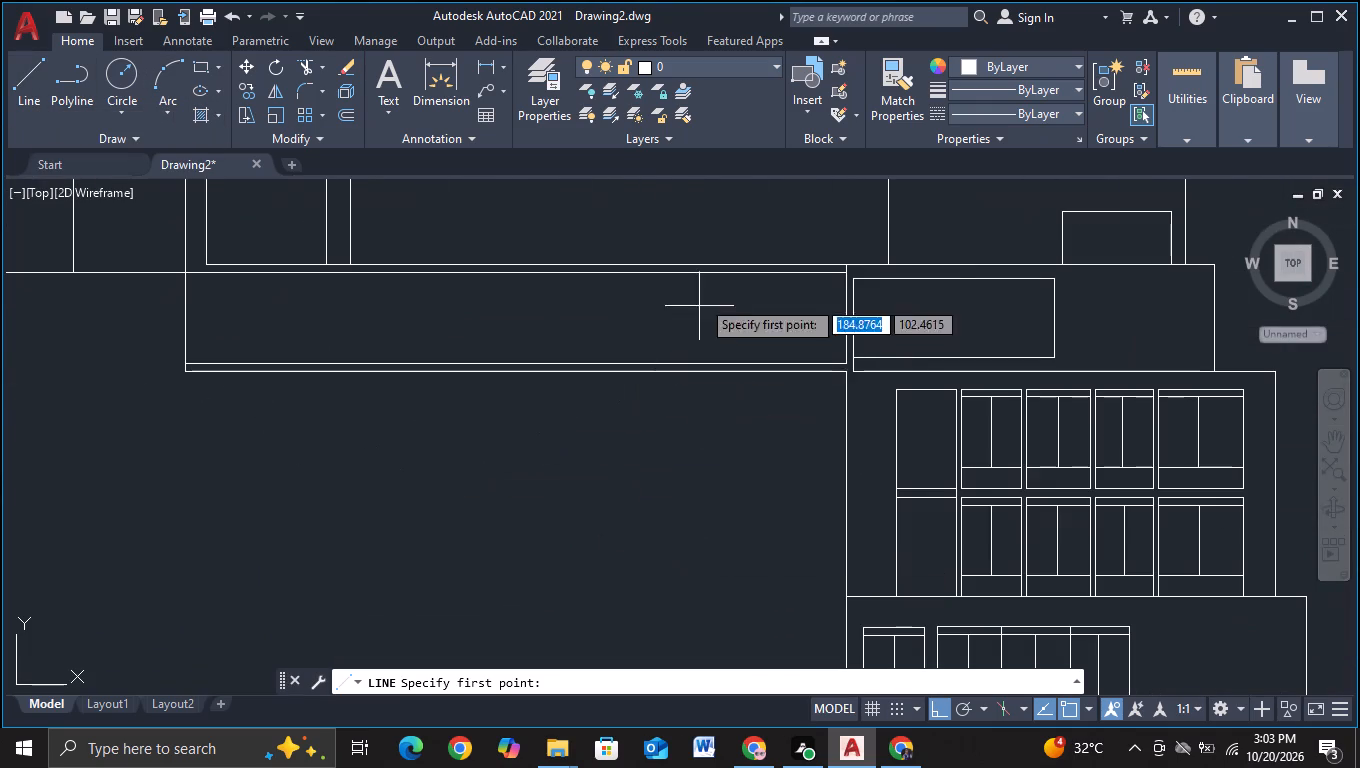
{"action": "left_click", "coordinate": [733, 226]}
{"action": "left_click", "coordinate": [741, 518]}
{"action": "key", "text": "Escape"}
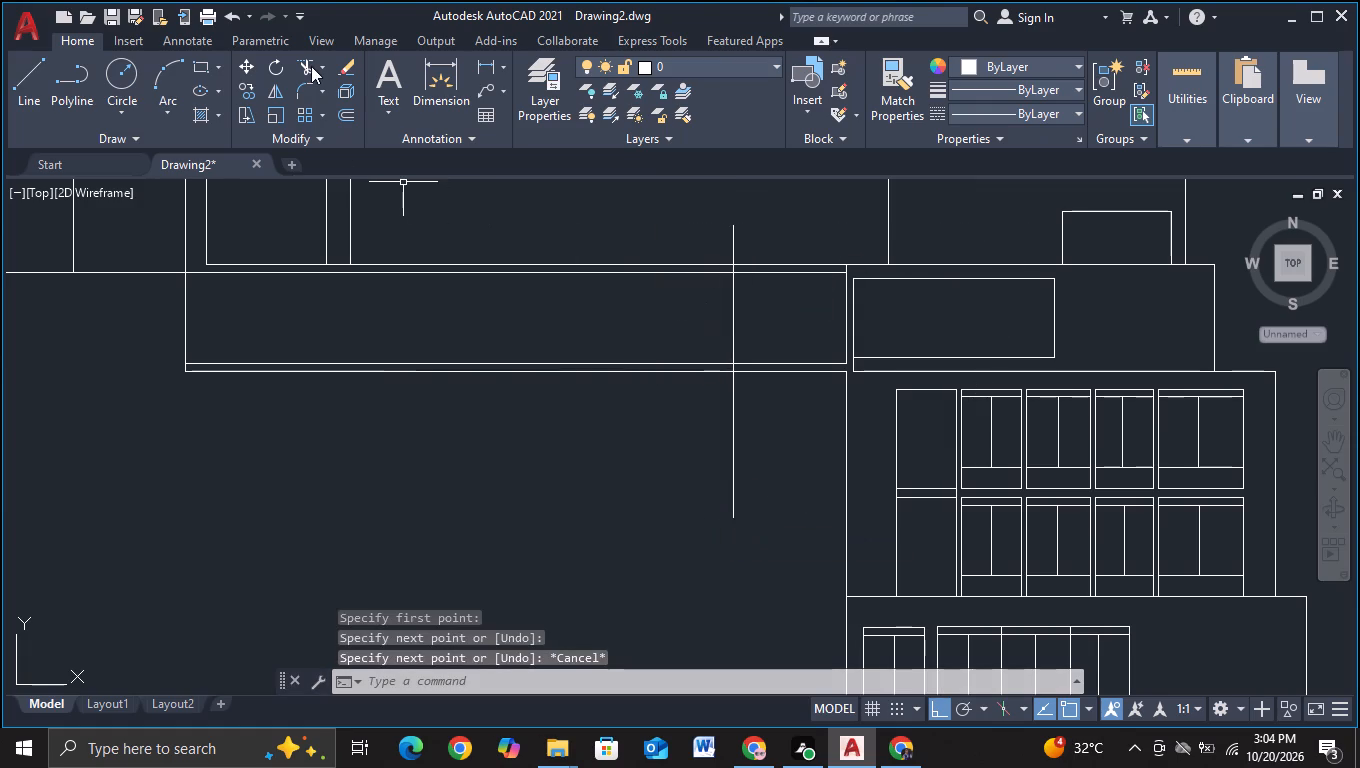
Trim the vertical line near the connecting block's right end to span only between its inner top and bottom lines.
{"action": "left_click", "coordinate": [310, 66]}
{"action": "left_click", "coordinate": [730, 242]}
{"action": "scroll", "coordinate": [749, 280], "scroll_direction": "up", "scroll_amount": 2}
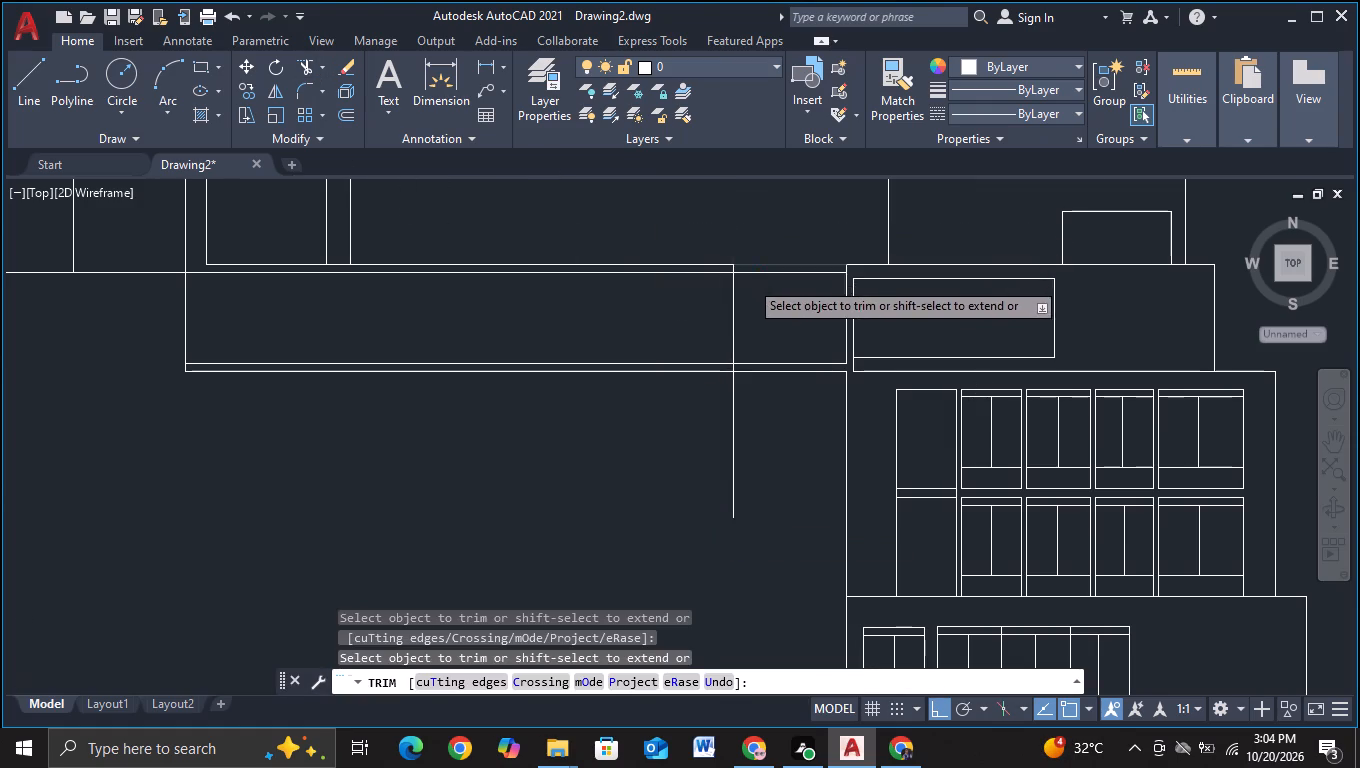
{"action": "left_click", "coordinate": [705, 255]}
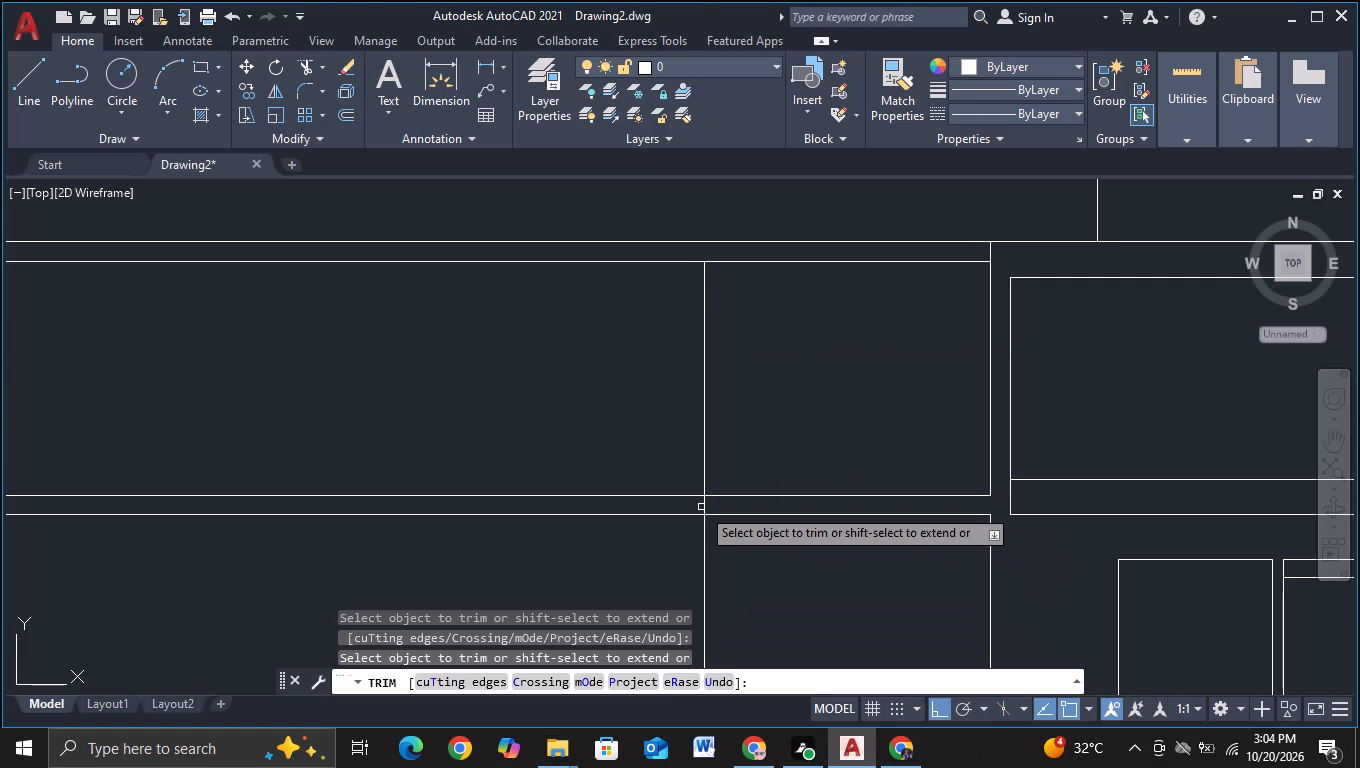
{"action": "left_click", "coordinate": [703, 506]}
{"action": "left_click_drag", "start_coordinate": [698, 587], "coordinate": [772, 586]}
{"action": "key", "text": "Escape"}
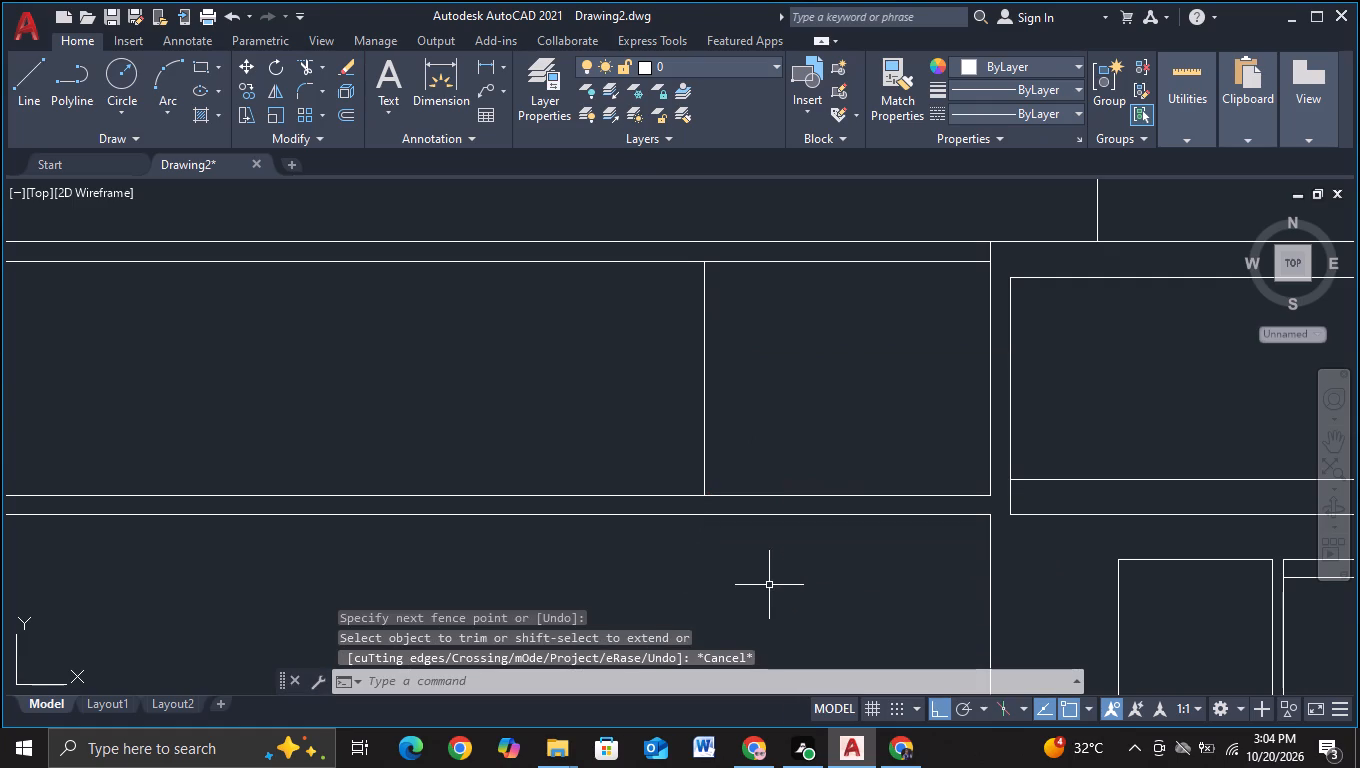
Copy the trimmed vertical line leftward four times at about 5-unit intervals to divide the connecting block into six bays.
{"action": "left_click", "coordinate": [706, 447]}
{"action": "key", "text": "c"}
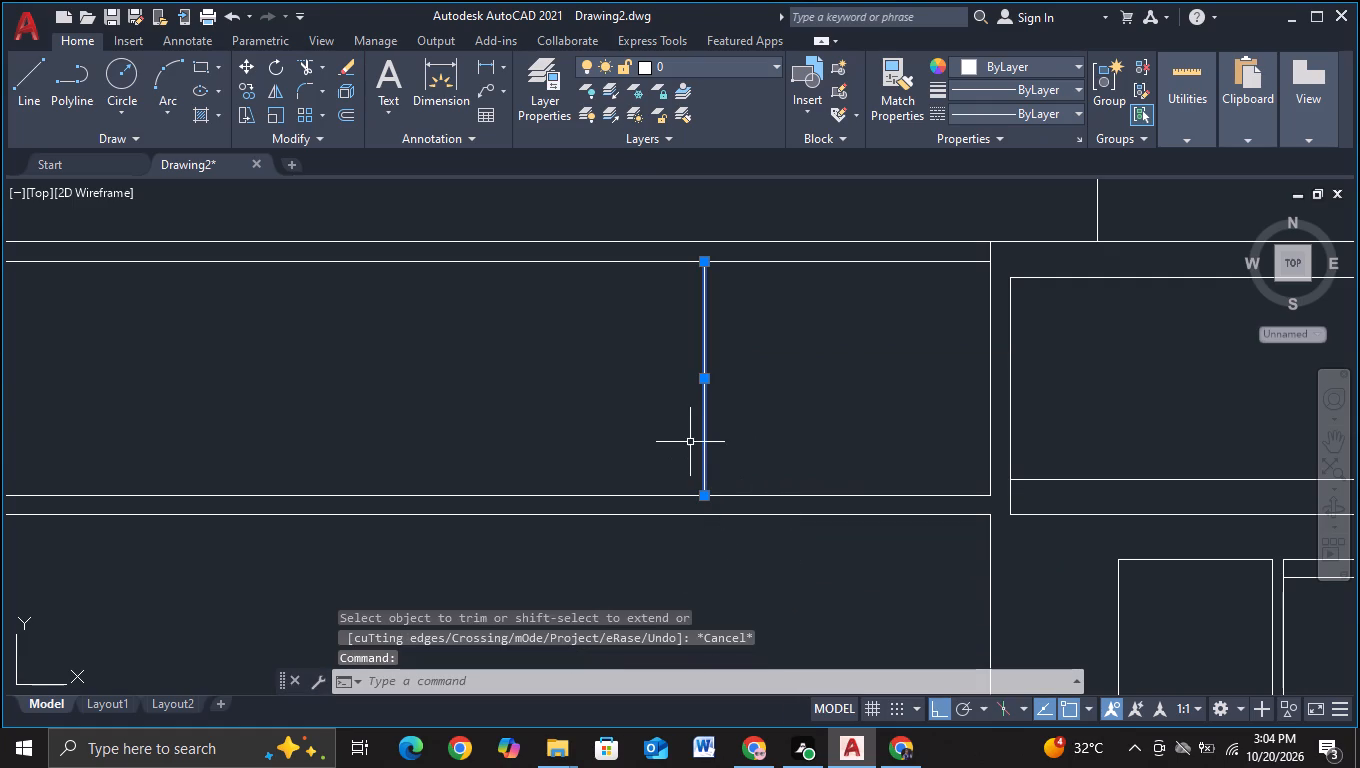
{"action": "key", "text": "c"}
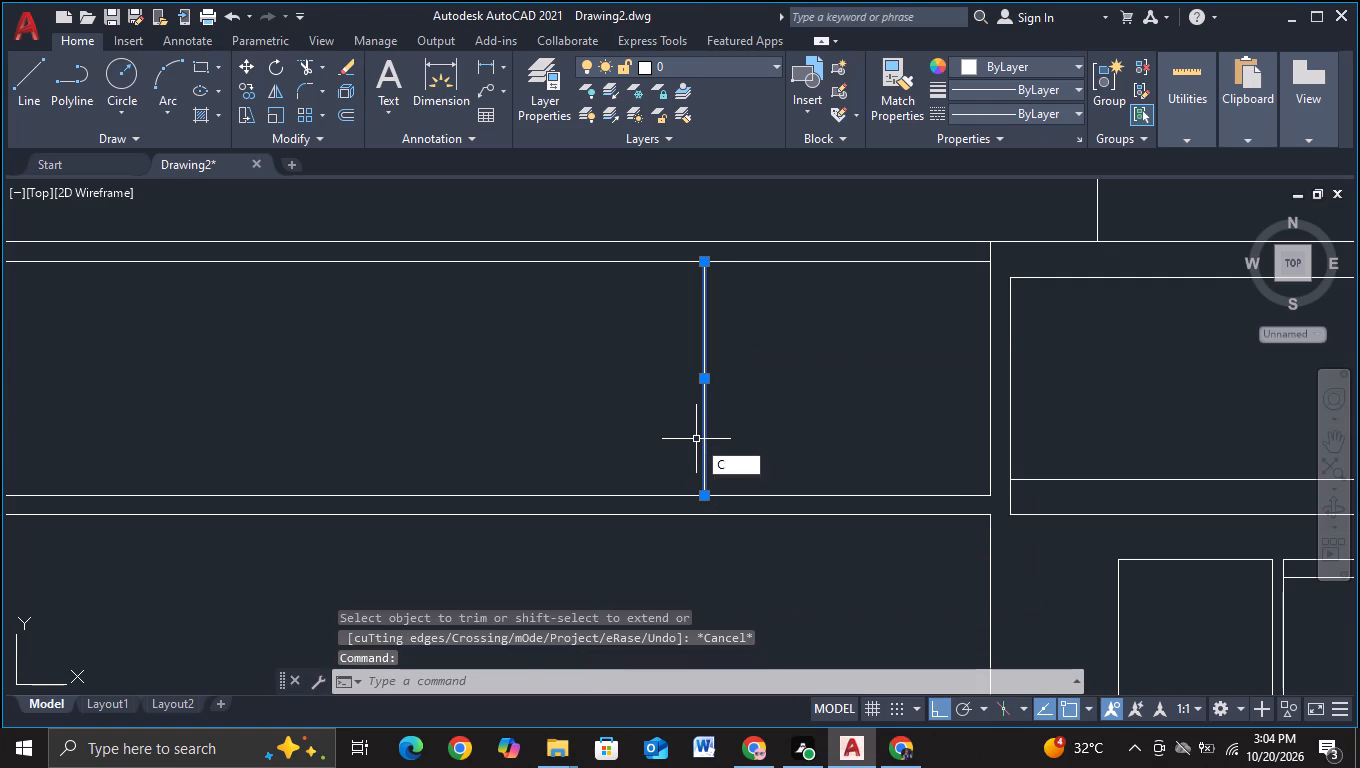
{"action": "left_click", "coordinate": [753, 504]}
{"action": "left_click", "coordinate": [705, 416]}
{"action": "middle_click_drag", "start_coordinate": [488, 401], "coordinate": [634, 412]}
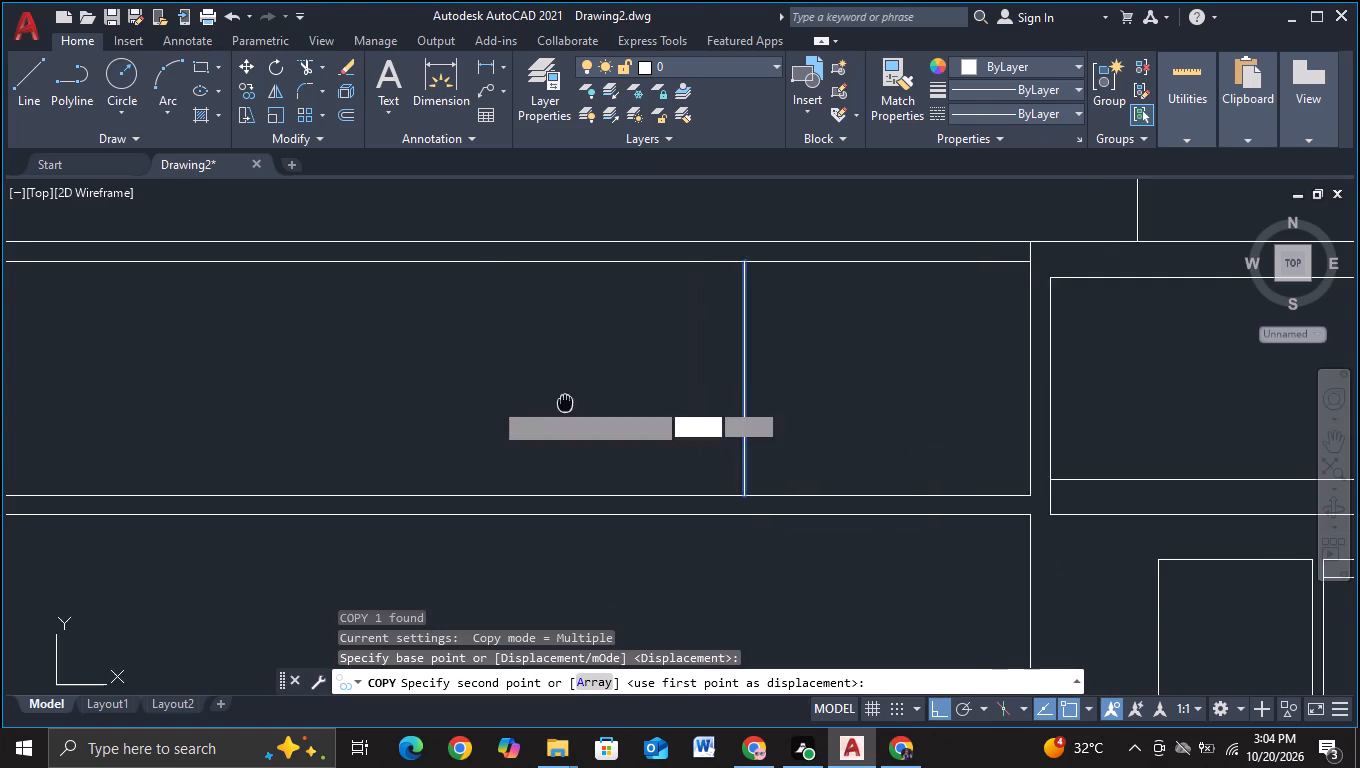
{"action": "middle_click_drag", "start_coordinate": [634, 412], "coordinate": [857, 441]}
{"action": "scroll", "coordinate": [796, 444], "scroll_direction": "down", "scroll_amount": 1}
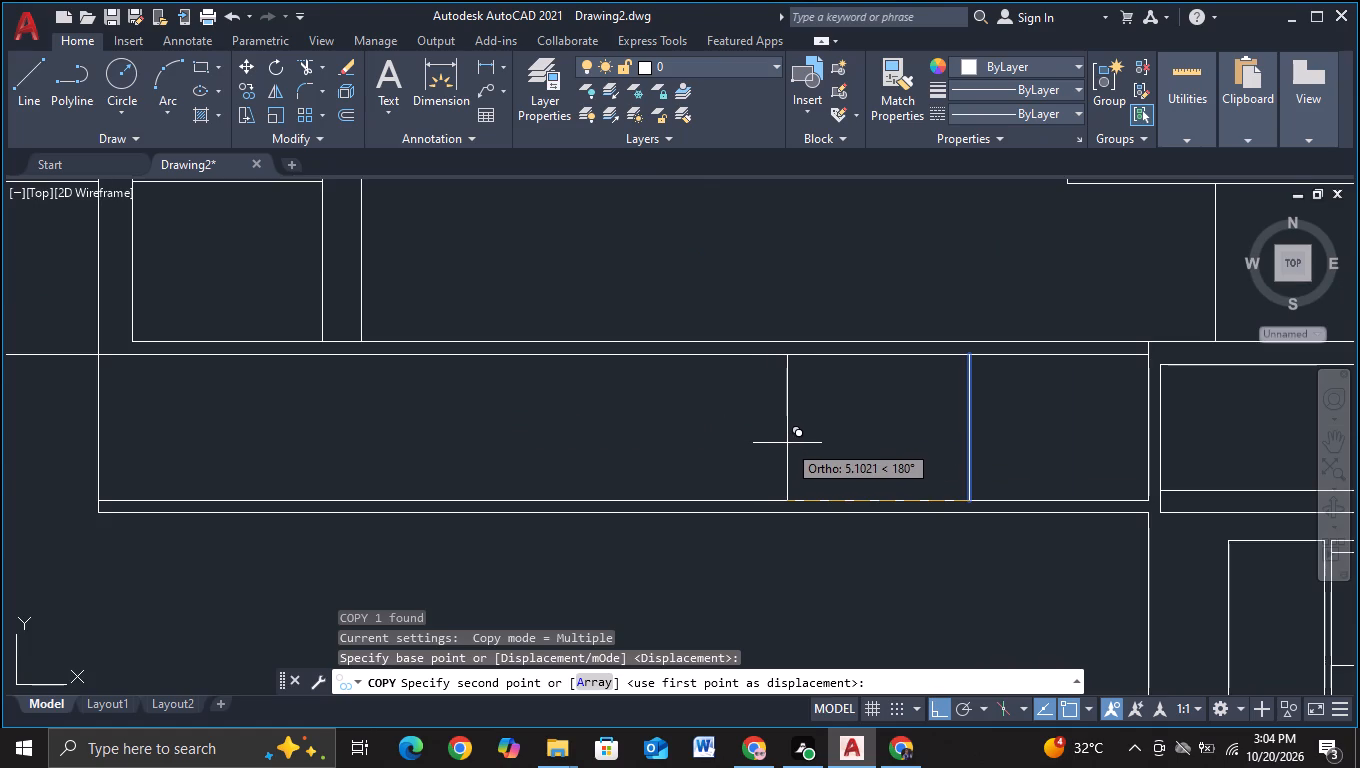
{"action": "left_click", "coordinate": [788, 445]}
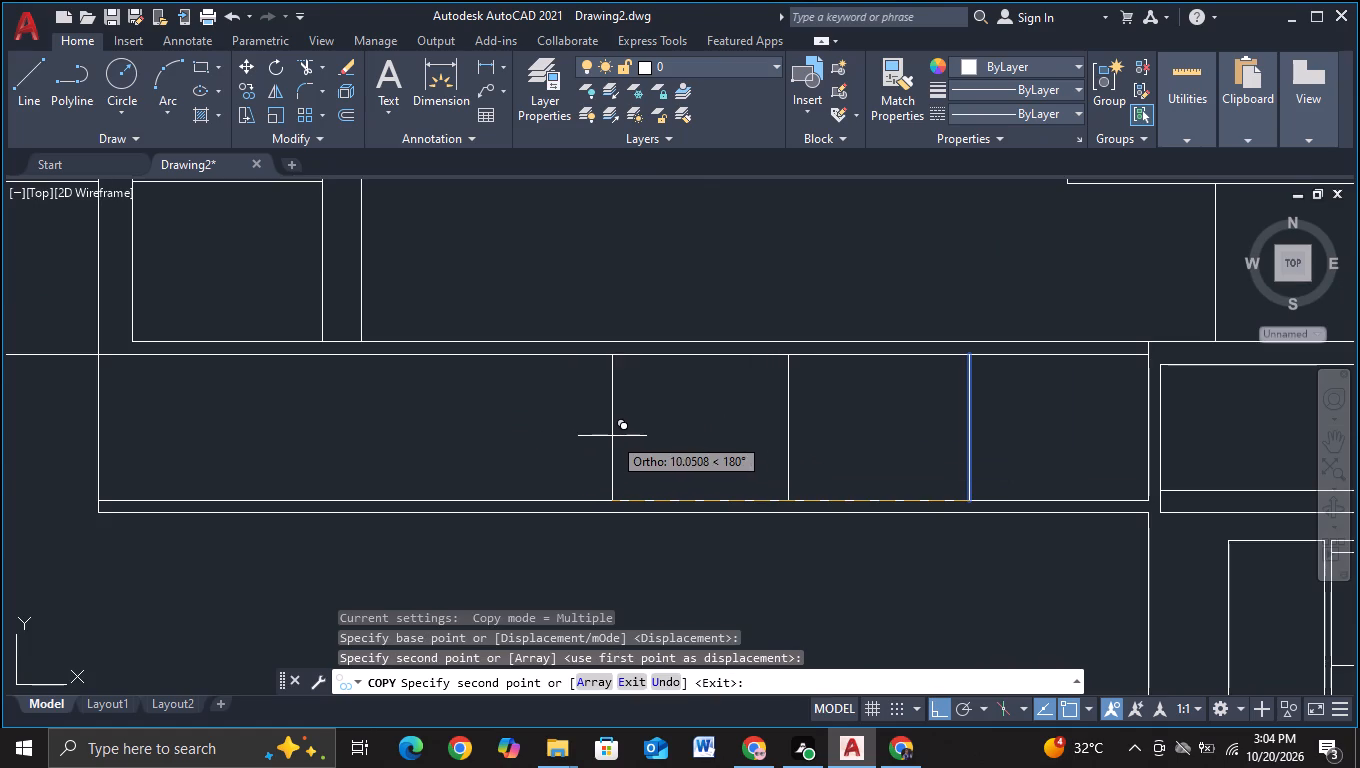
{"action": "left_click", "coordinate": [603, 436]}
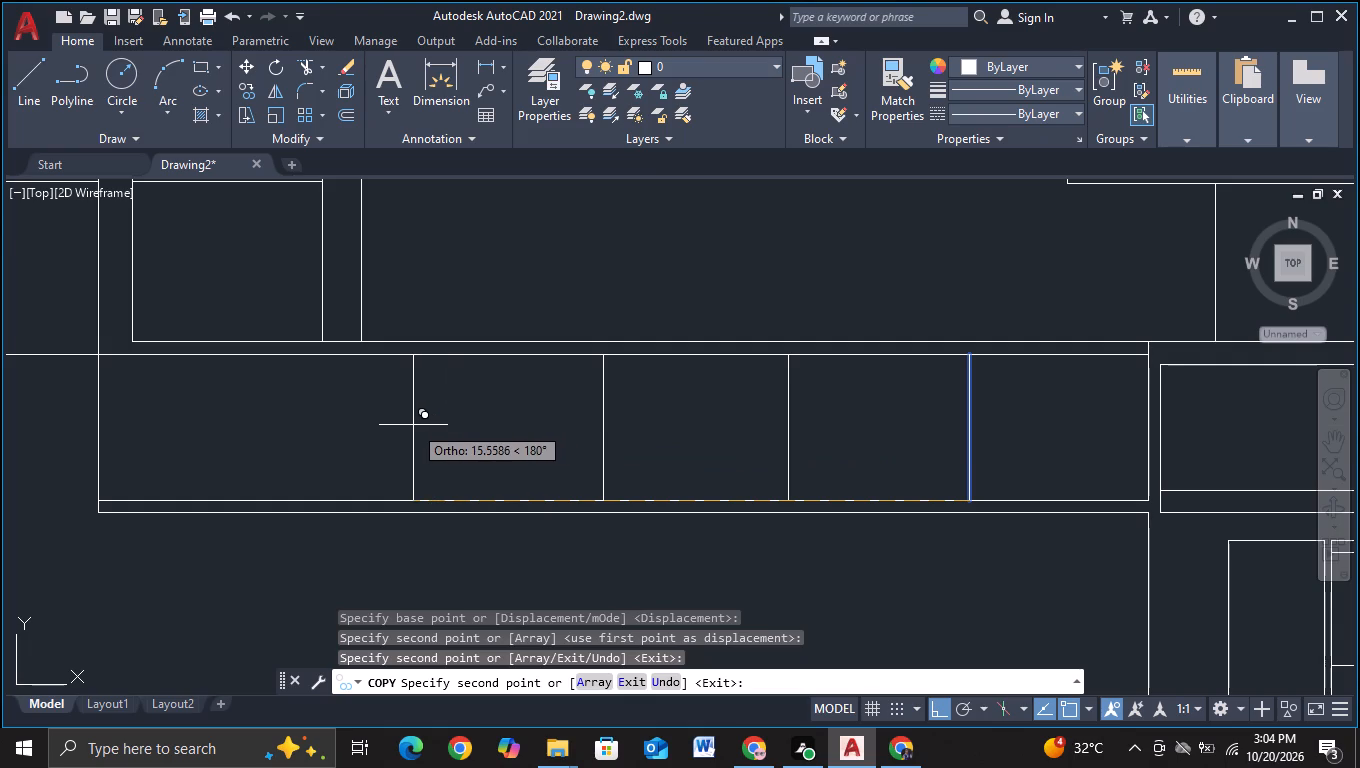
{"action": "left_click", "coordinate": [418, 423]}
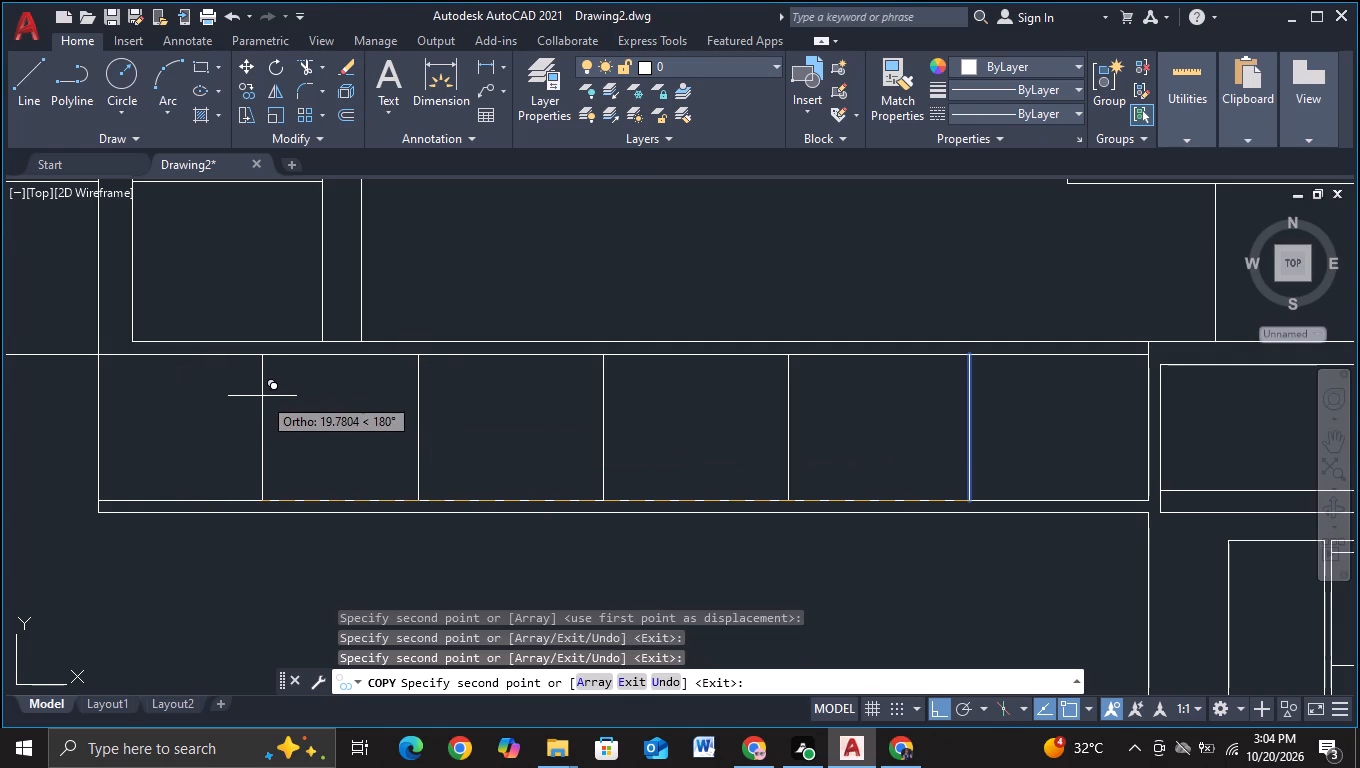
{"action": "left_click", "coordinate": [256, 396]}
{"action": "key", "text": "Escape"}
Draw diagonals in the connecting block's two end bays, from the outer top corners down to the inner bottom corners.
{"action": "scroll", "coordinate": [298, 405], "scroll_direction": "down", "scroll_amount": 2}
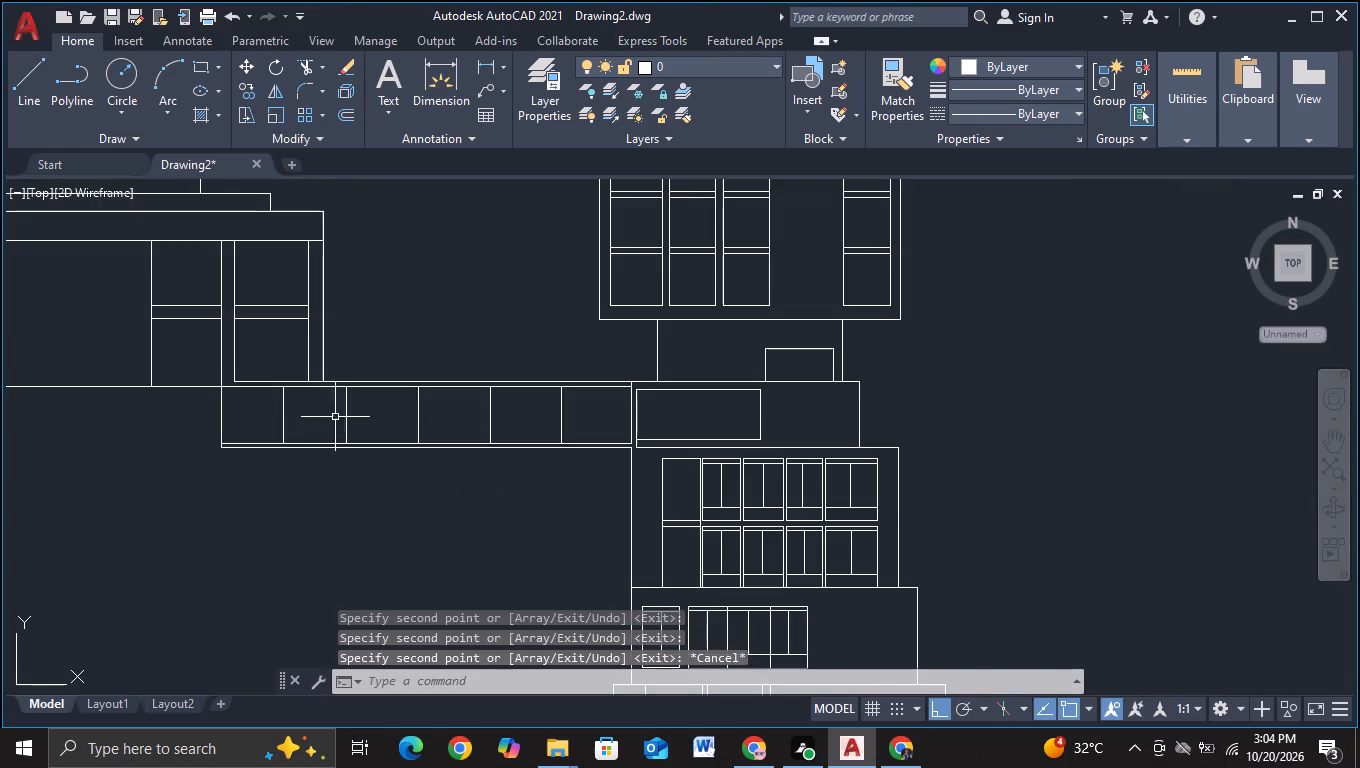
{"action": "middle_click_drag", "start_coordinate": [374, 481], "coordinate": [374, 425]}
{"action": "scroll", "coordinate": [392, 442], "scroll_direction": "up", "scroll_amount": 1}
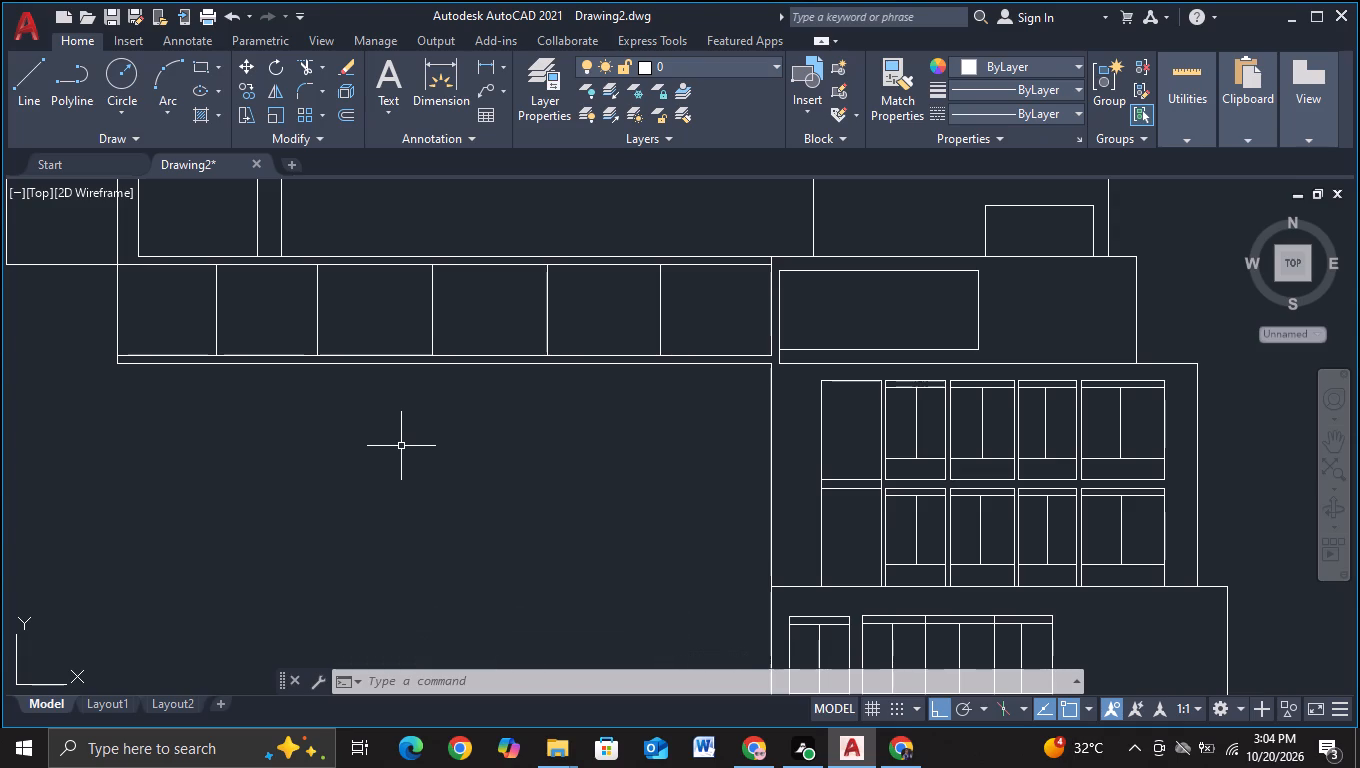
{"action": "key", "text": "Escape"}
{"action": "middle_click_drag", "start_coordinate": [409, 448], "coordinate": [451, 436]}
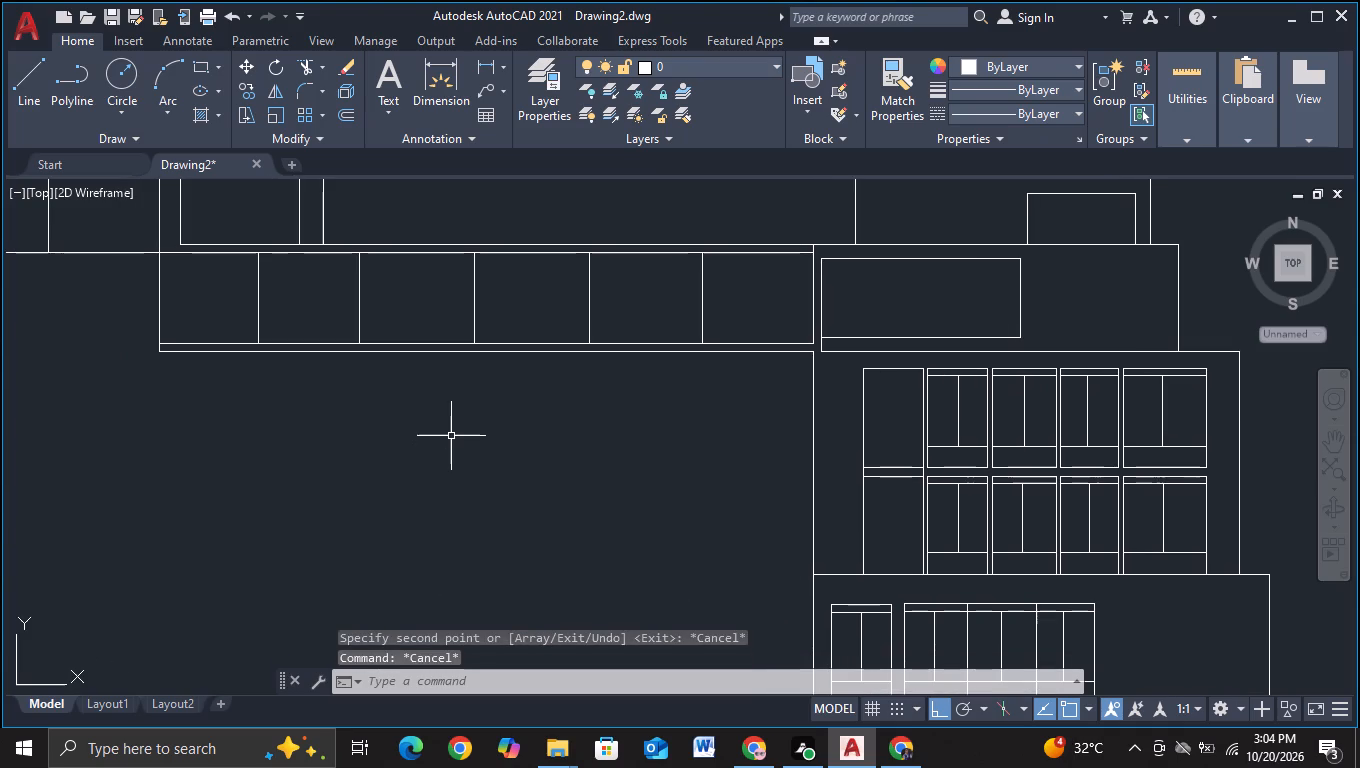
{"action": "middle_click_drag", "start_coordinate": [451, 456], "coordinate": [443, 507]}
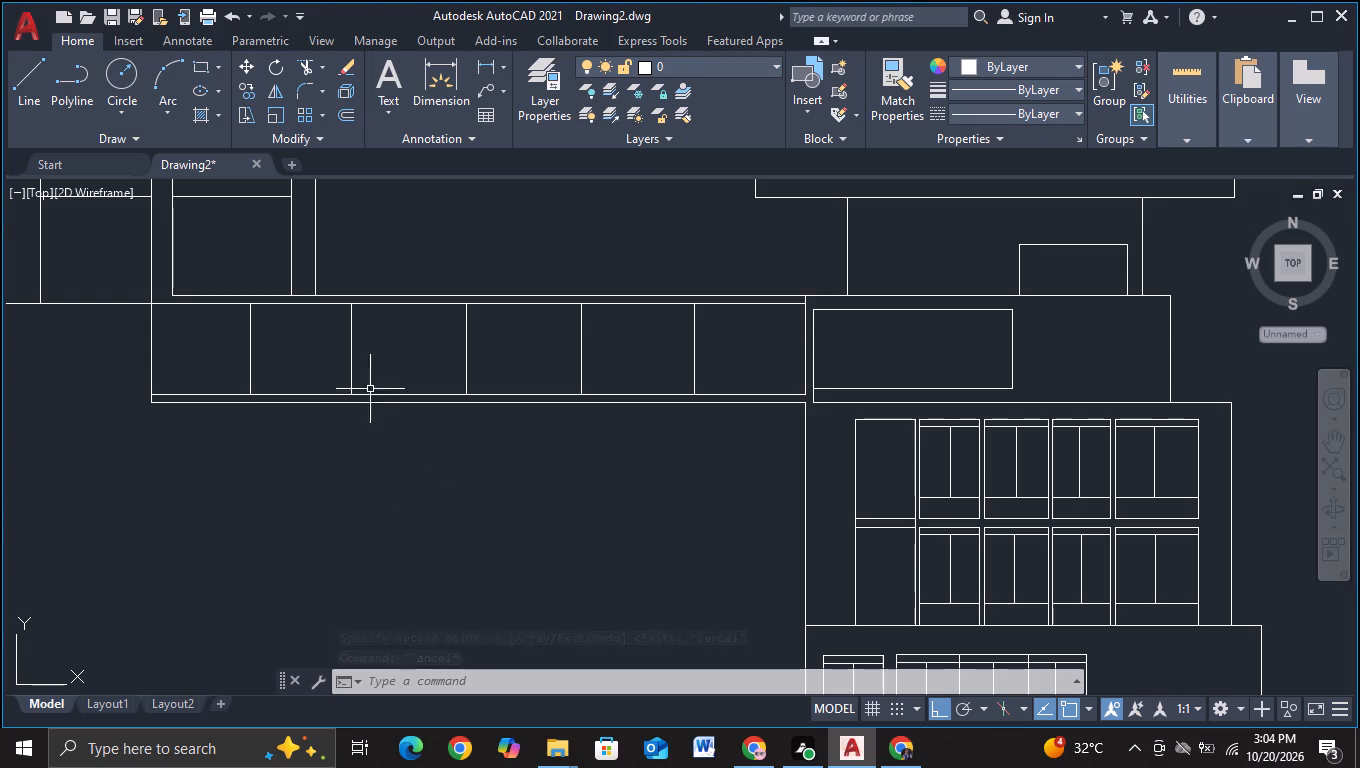
{"action": "left_click", "coordinate": [34, 80]}
{"action": "left_click", "coordinate": [151, 306]}
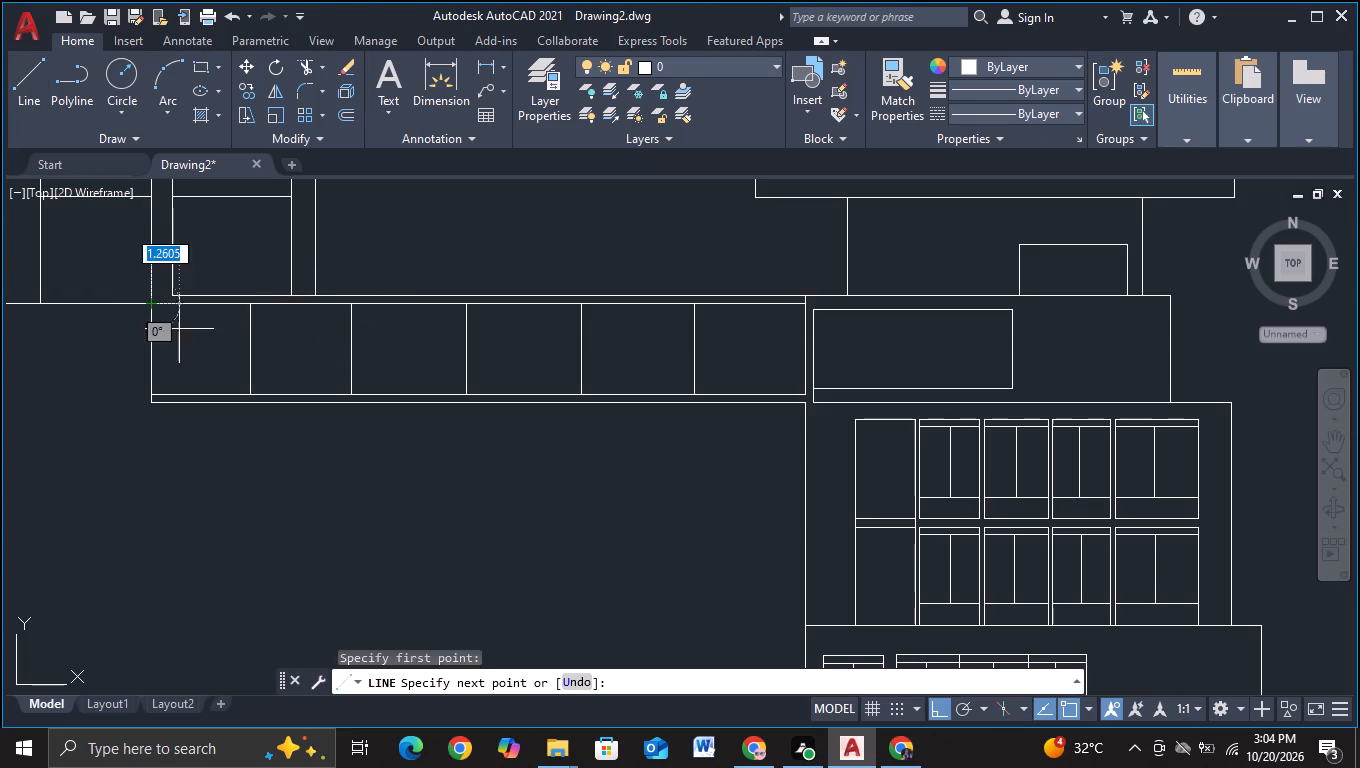
{"action": "left_click", "coordinate": [248, 389]}
{"action": "key", "text": "Escape"}
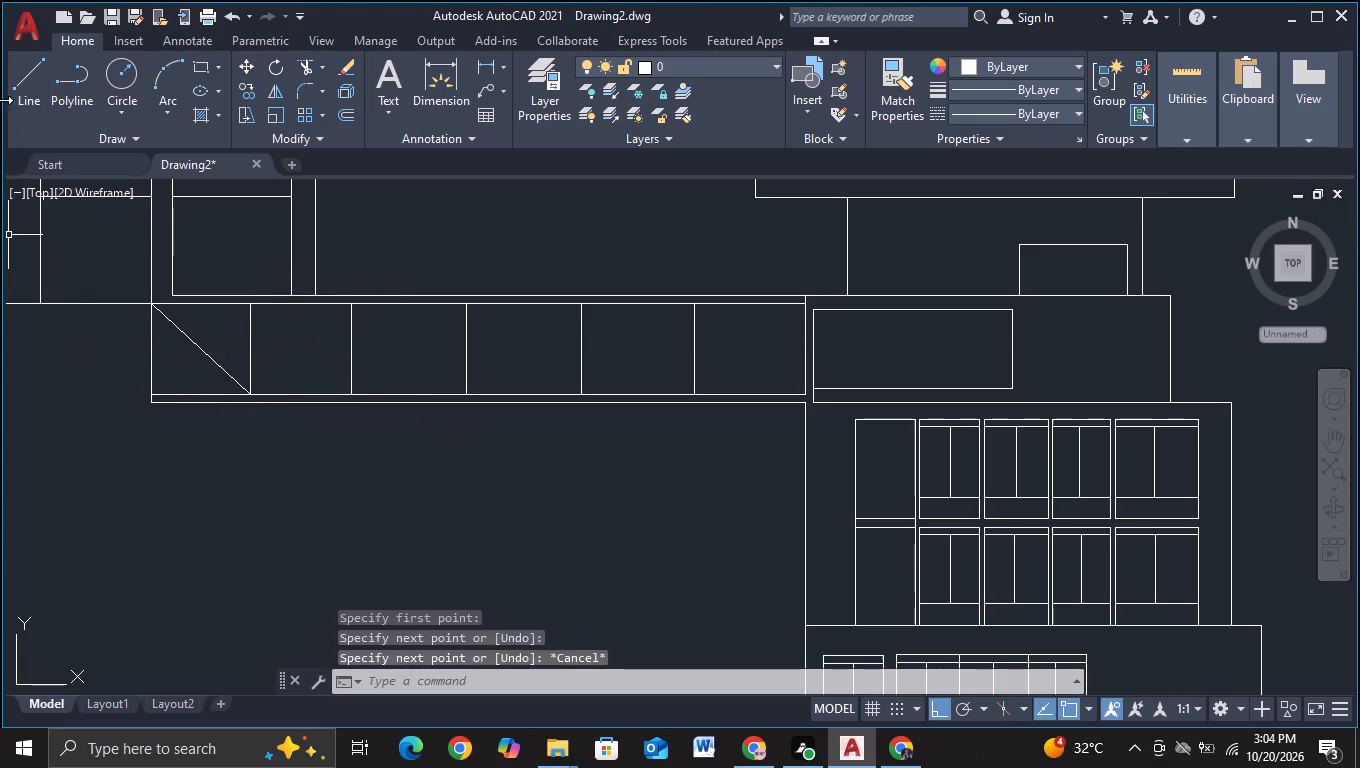
{"action": "left_click", "coordinate": [14, 106]}
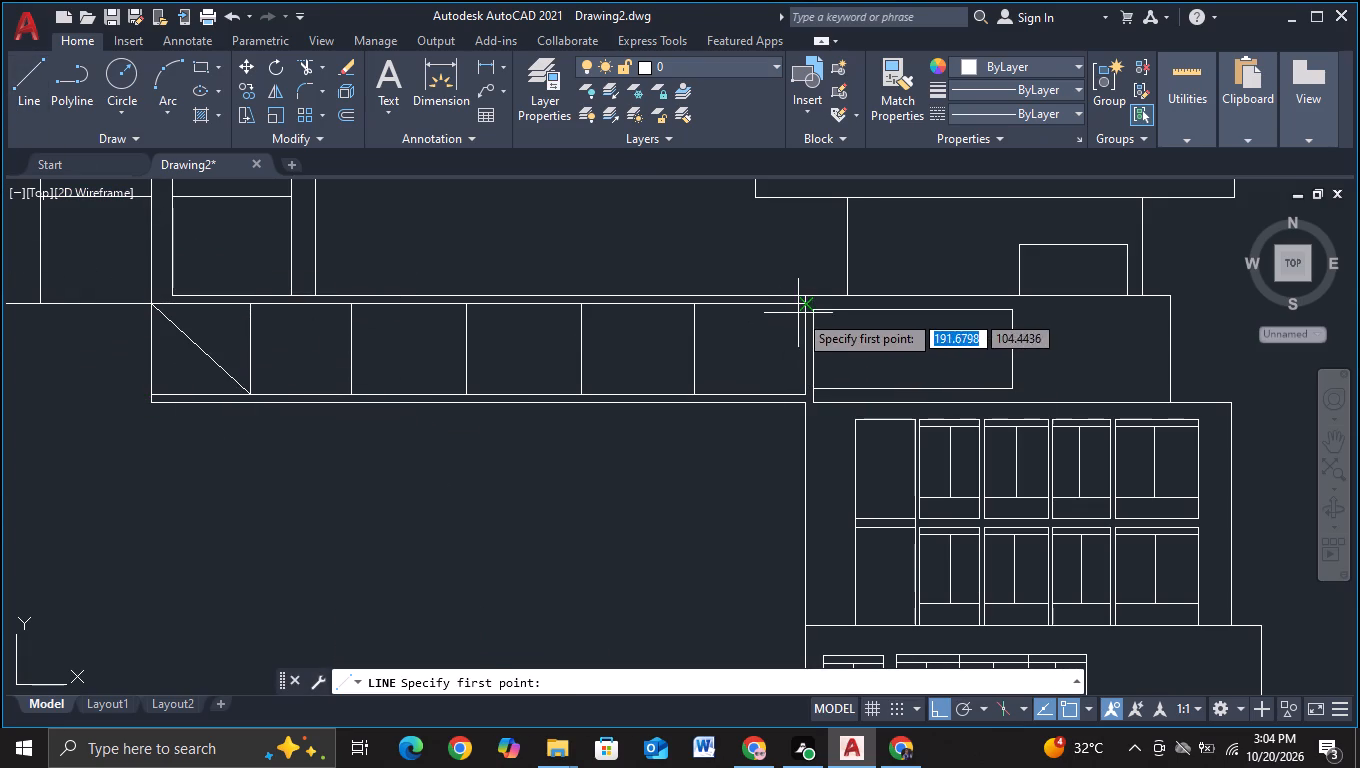
{"action": "left_click", "coordinate": [805, 309]}
{"action": "left_click", "coordinate": [692, 391]}
{"action": "key", "text": "Escape"}
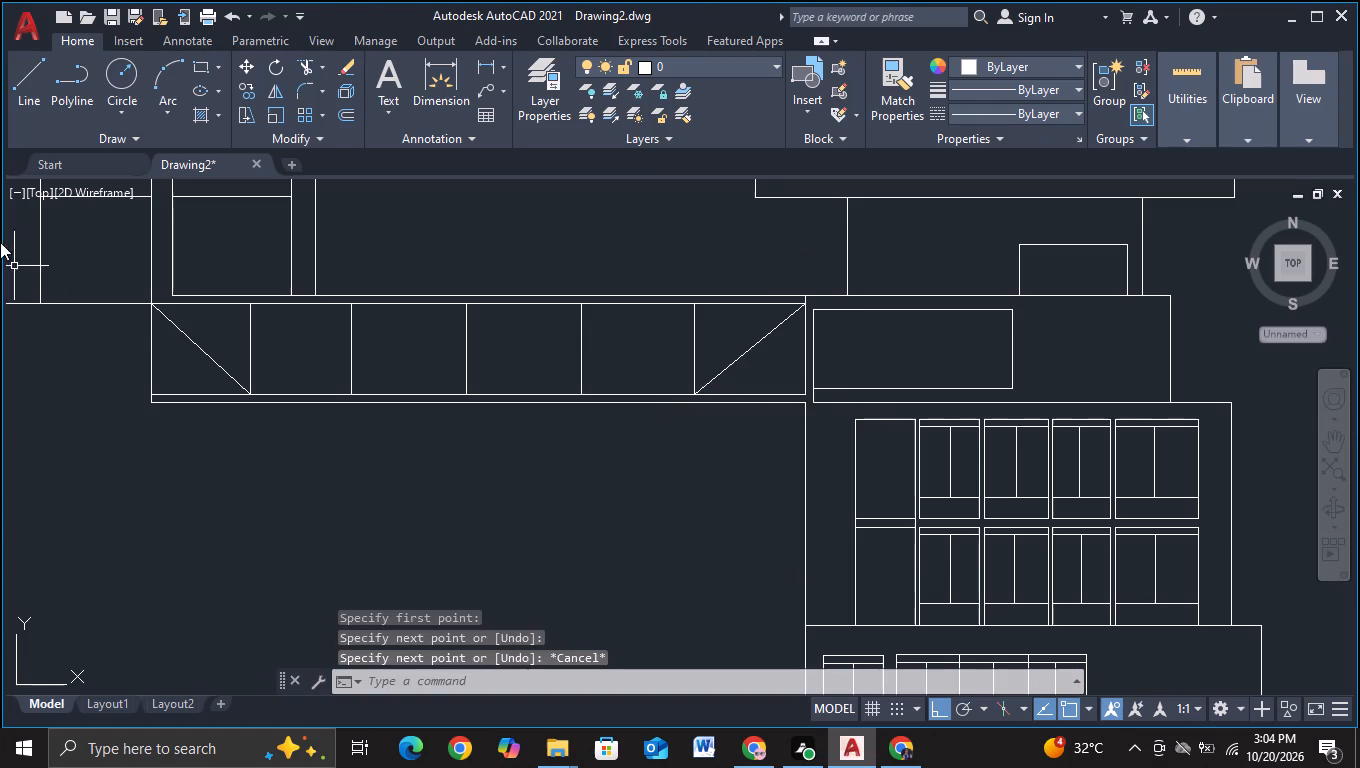
Draw matching diagonals in the second bay from each end, sloping down toward the connecting block's centre.
{"action": "left_click", "coordinate": [28, 98]}
{"action": "left_click", "coordinate": [251, 305]}
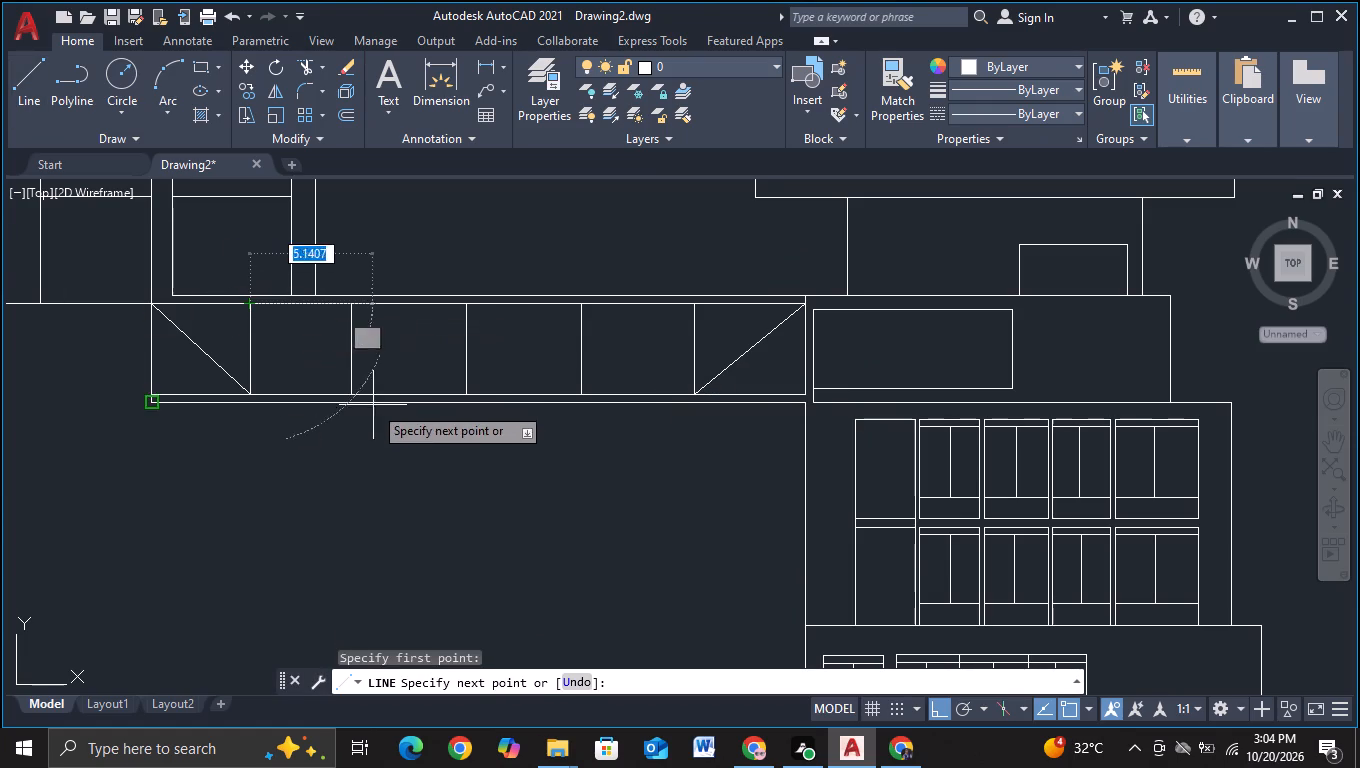
{"action": "left_click", "coordinate": [346, 386]}
{"action": "key", "text": "Escape"}
{"action": "left_click", "coordinate": [35, 118]}
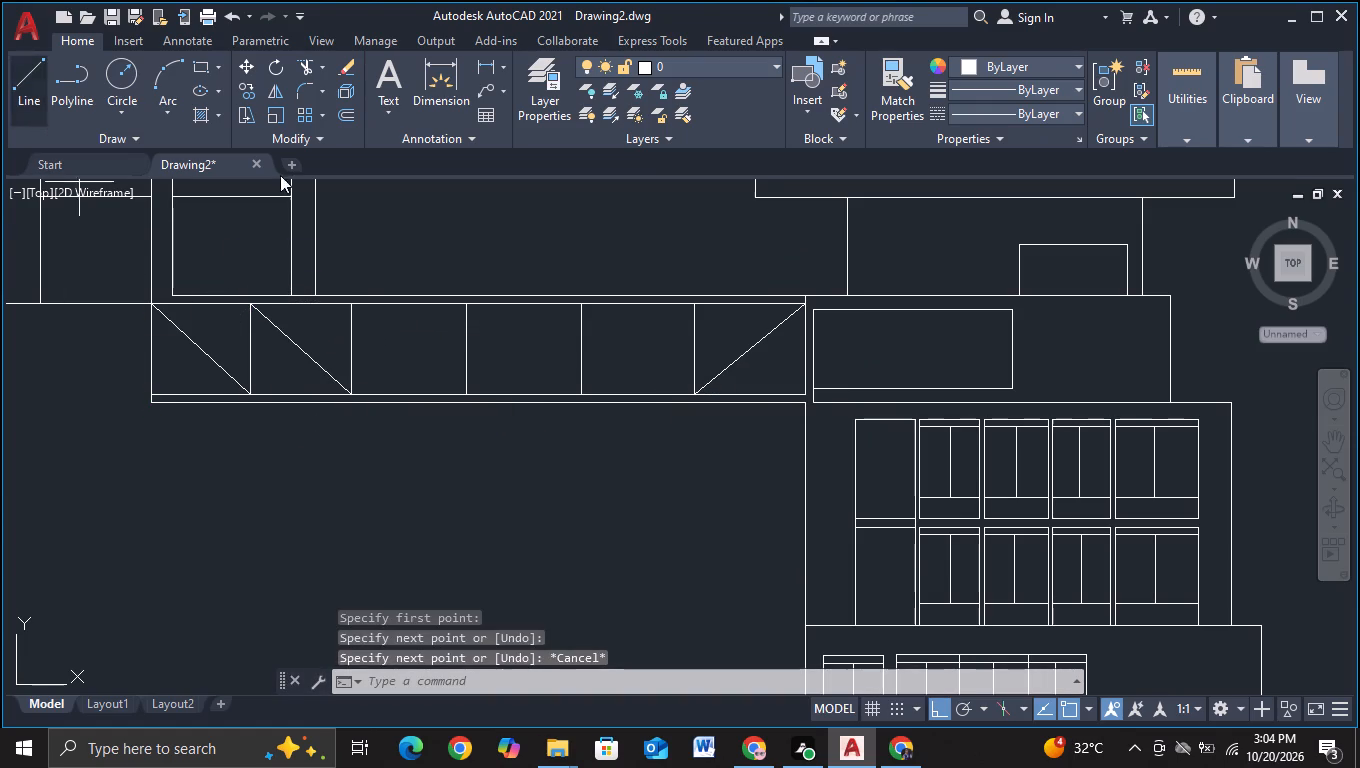
{"action": "left_click", "coordinate": [696, 313]}
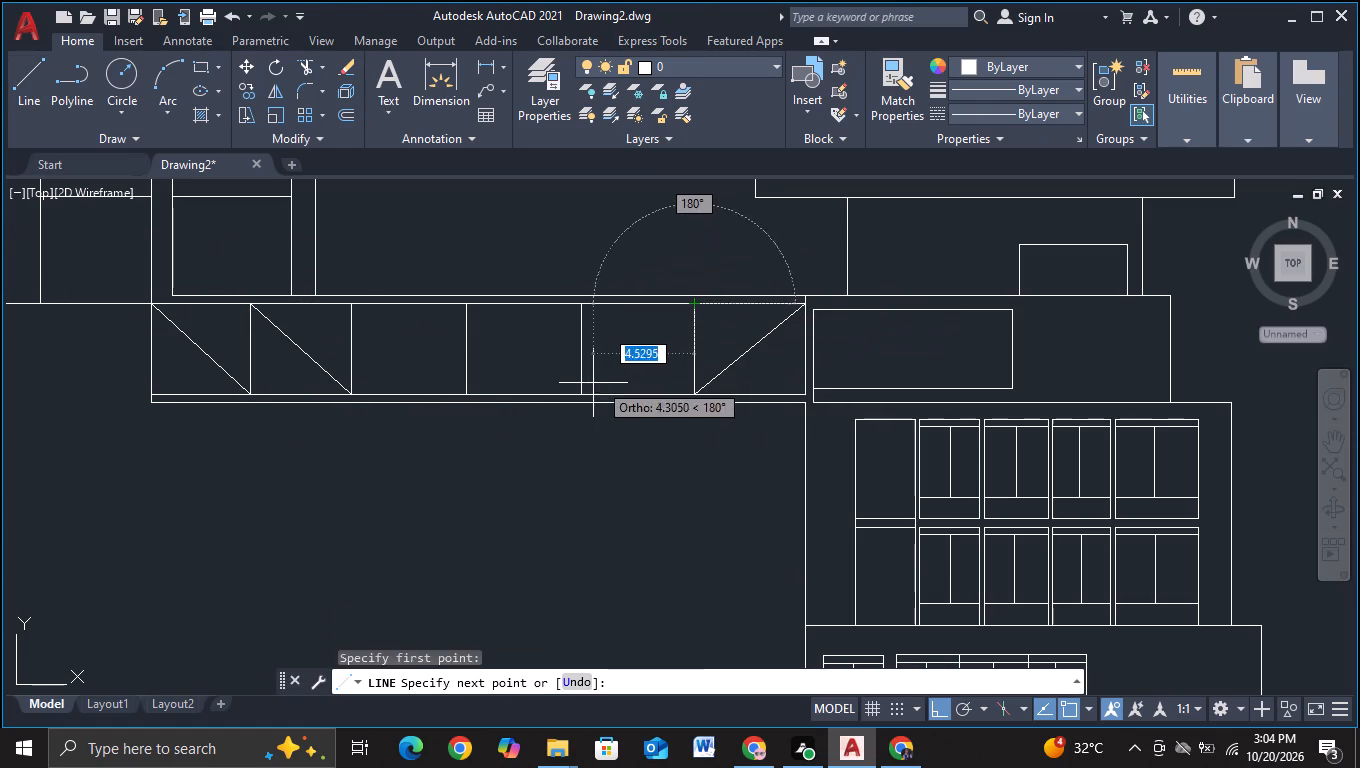
{"action": "left_click", "coordinate": [586, 385]}
{"action": "key", "text": "Escape"}
Draw diagonals in the two middle bays, meeting at the bottom of the connecting block's central vertical line.
{"action": "left_click", "coordinate": [39, 108]}
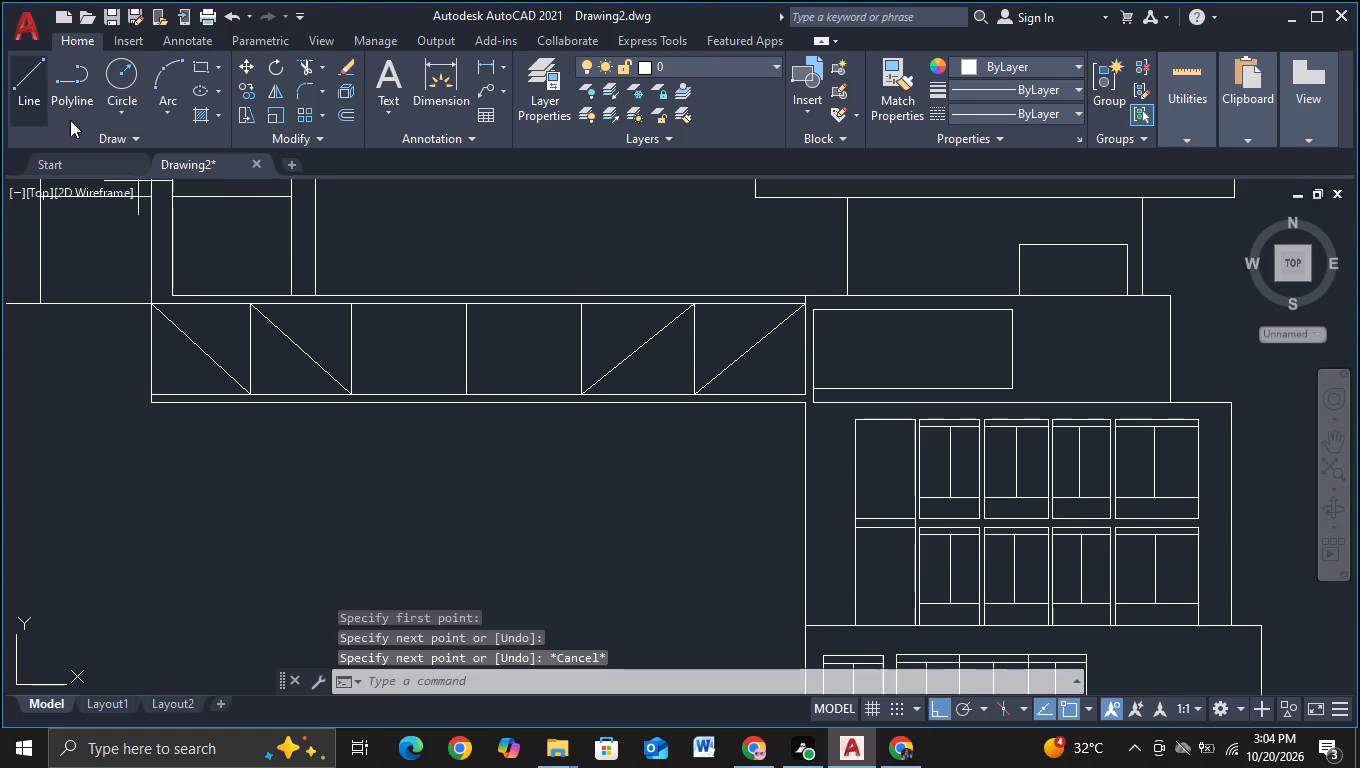
{"action": "left_click", "coordinate": [350, 305]}
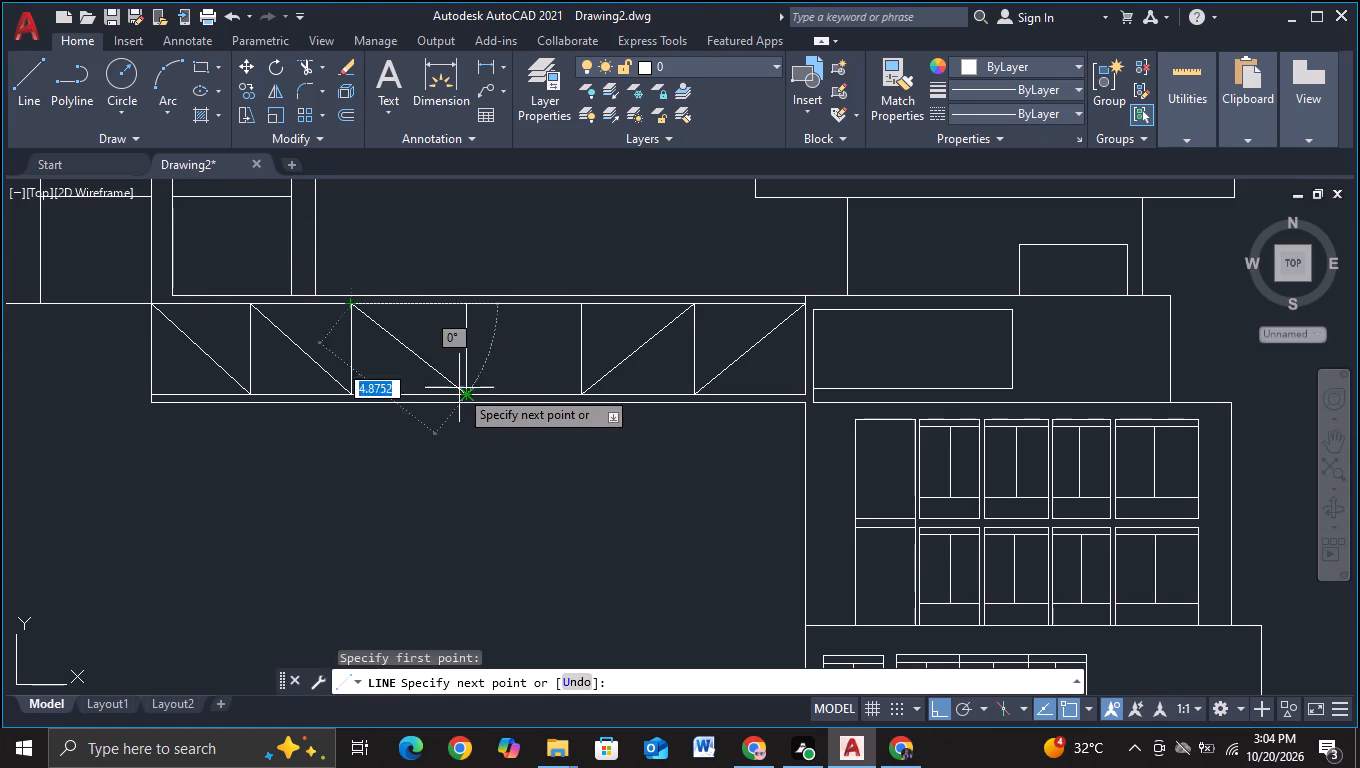
{"action": "left_click", "coordinate": [461, 386]}
{"action": "key", "text": "Escape"}
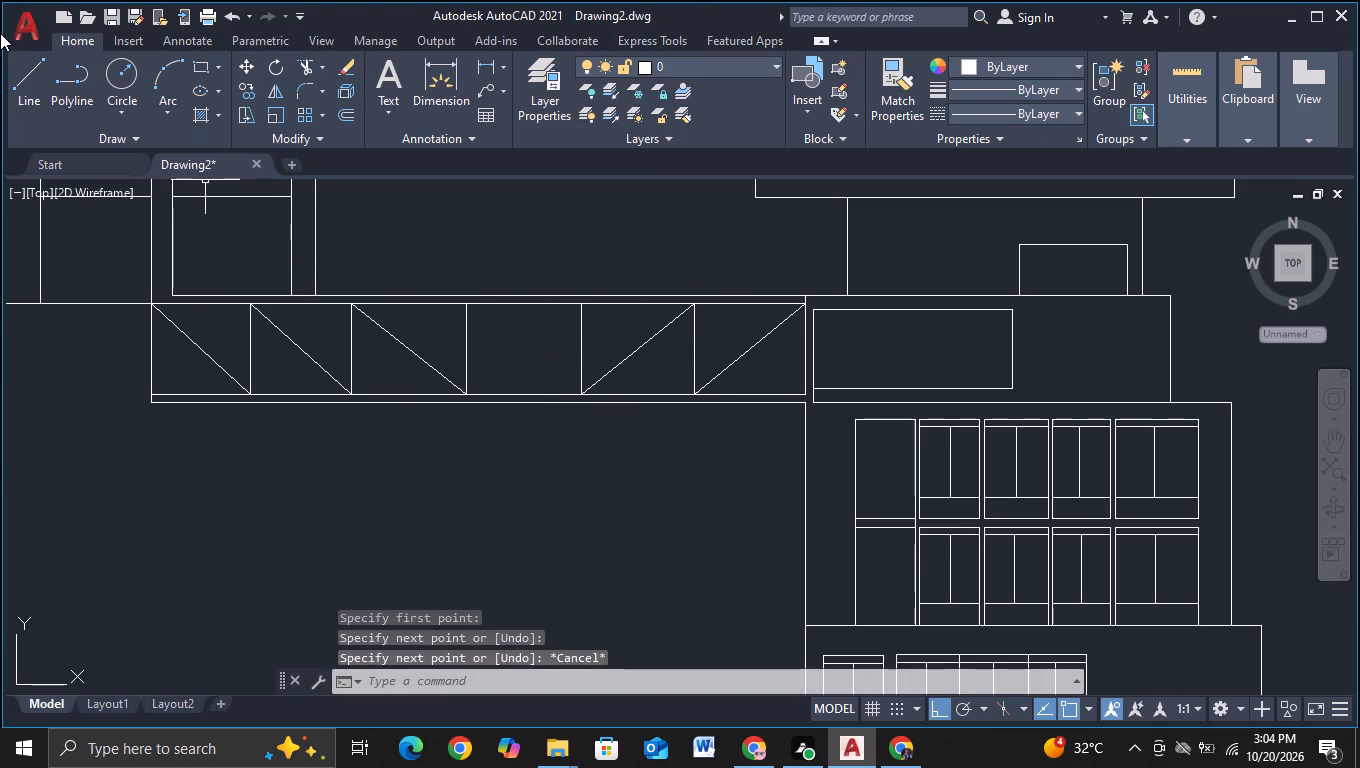
{"action": "left_click", "coordinate": [28, 70]}
{"action": "left_click", "coordinate": [575, 315]}
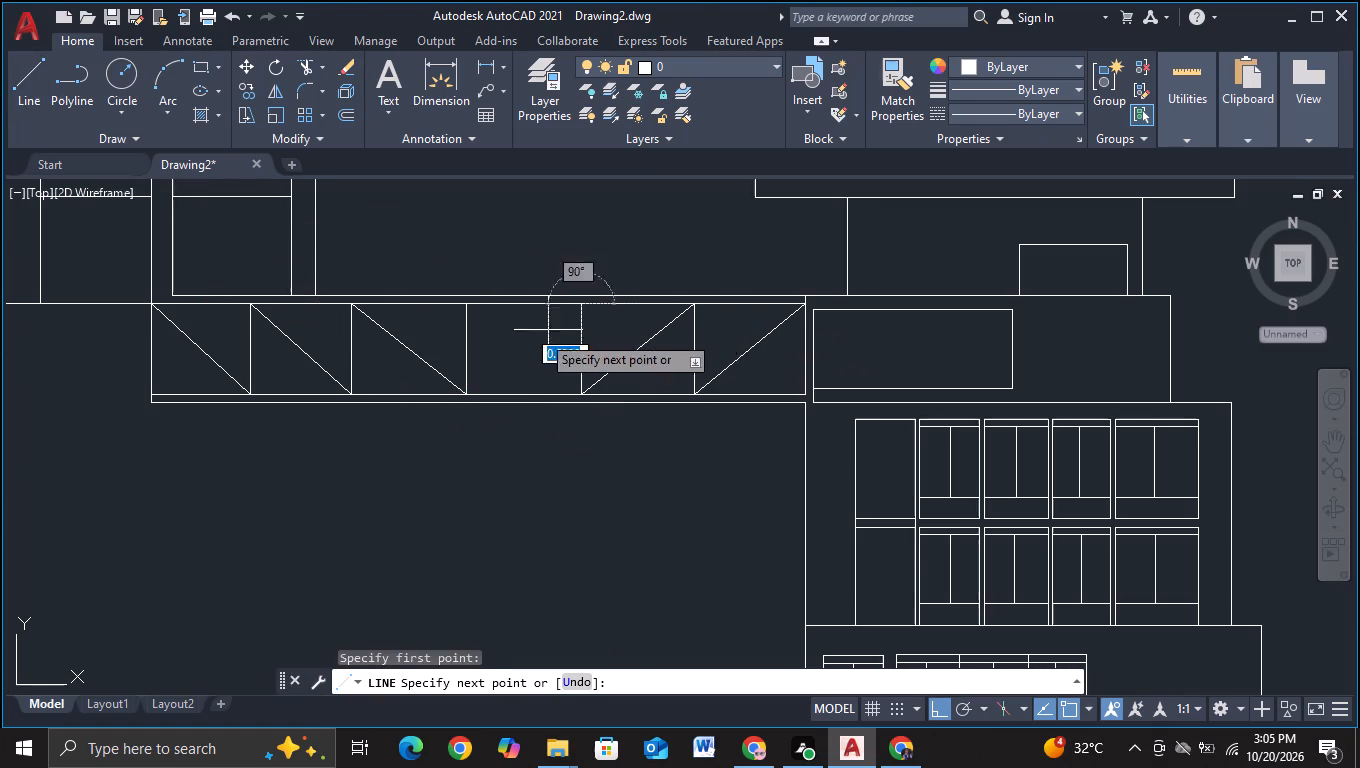
{"action": "left_click", "coordinate": [469, 385]}
{"action": "key", "text": "Escape"}
Examine the connecting block's diagonal bracing and bottom lines in relation to the left wing and tower.
{"action": "scroll", "coordinate": [552, 435], "scroll_direction": "down", "scroll_amount": 2}
{"action": "middle_click_drag", "start_coordinate": [614, 531], "coordinate": [661, 459]}
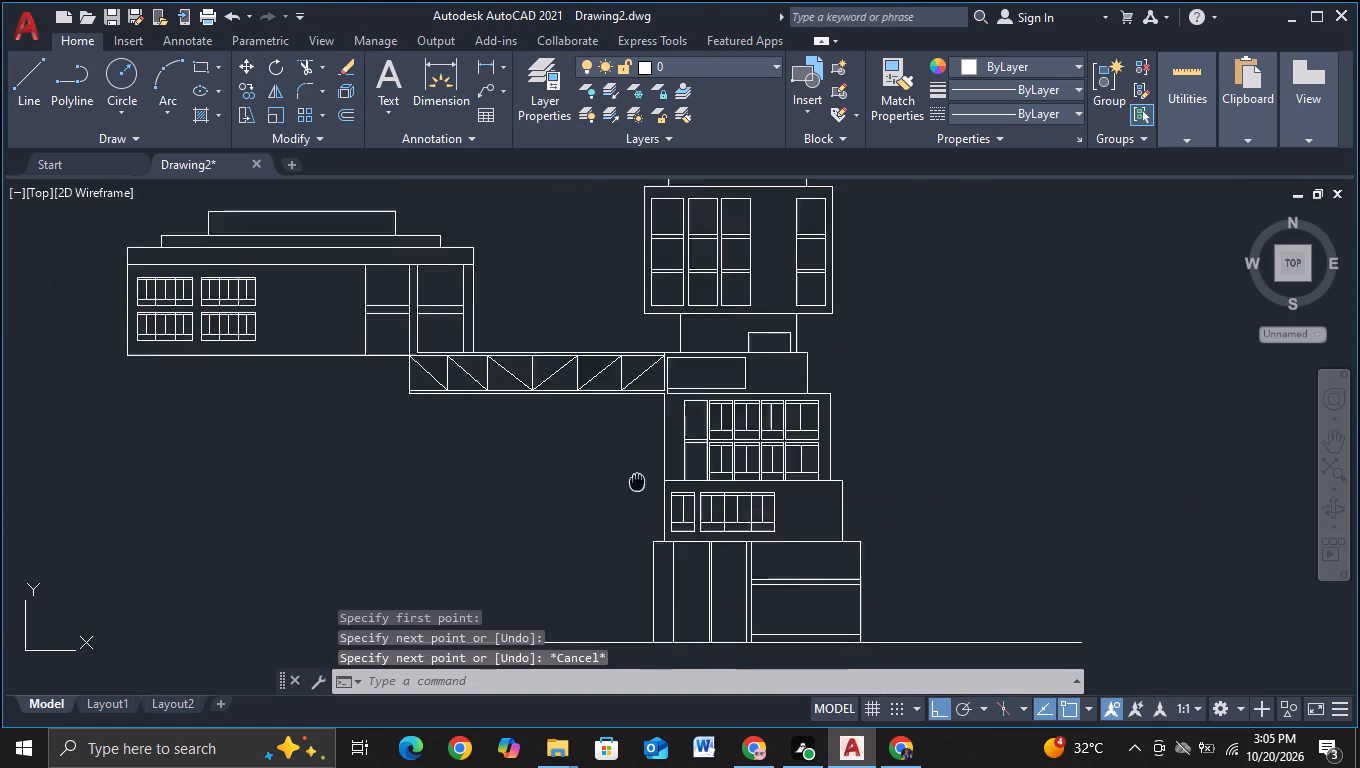
{"action": "middle_click_drag", "start_coordinate": [661, 459], "coordinate": [676, 444]}
{"action": "middle_click_drag", "start_coordinate": [634, 463], "coordinate": [649, 406]}
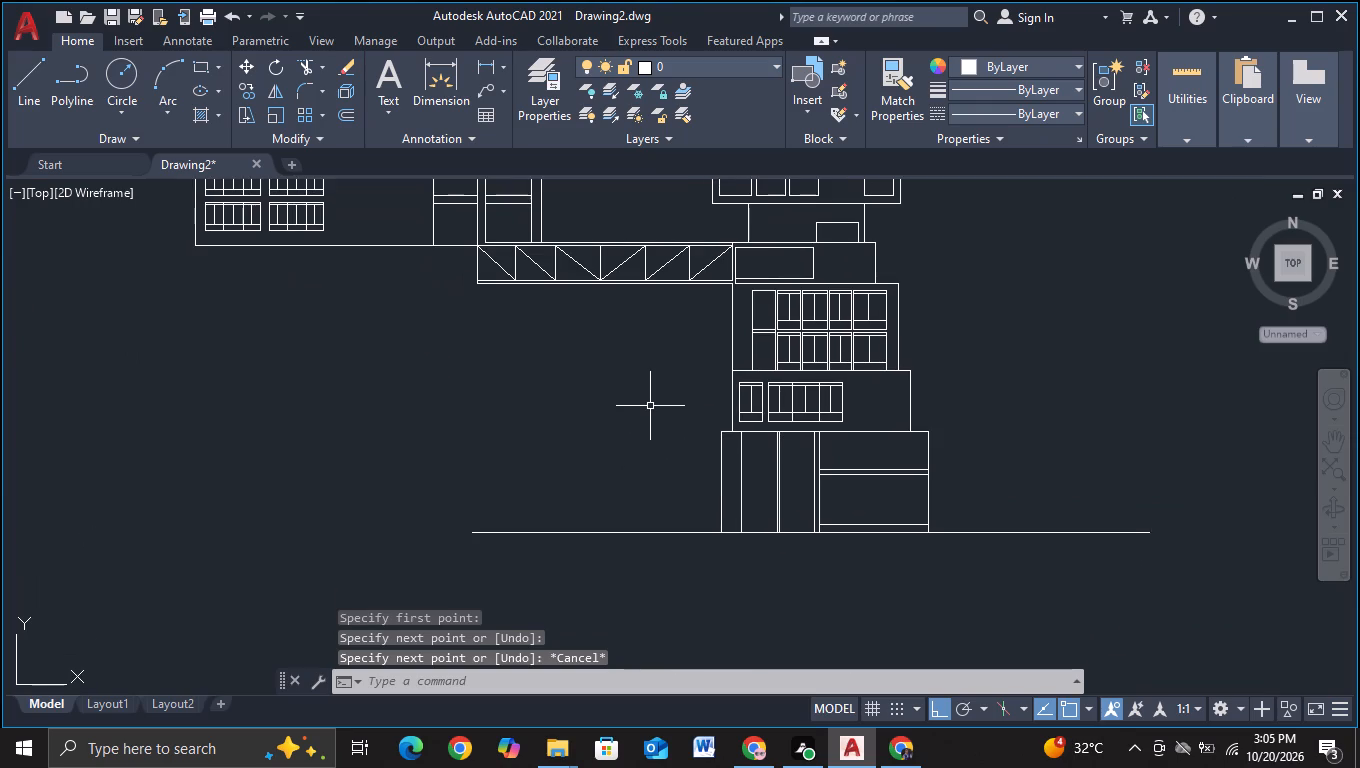
{"action": "scroll", "coordinate": [617, 378], "scroll_direction": "up", "scroll_amount": 1}
{"action": "middle_click_drag", "start_coordinate": [621, 381], "coordinate": [623, 508]}
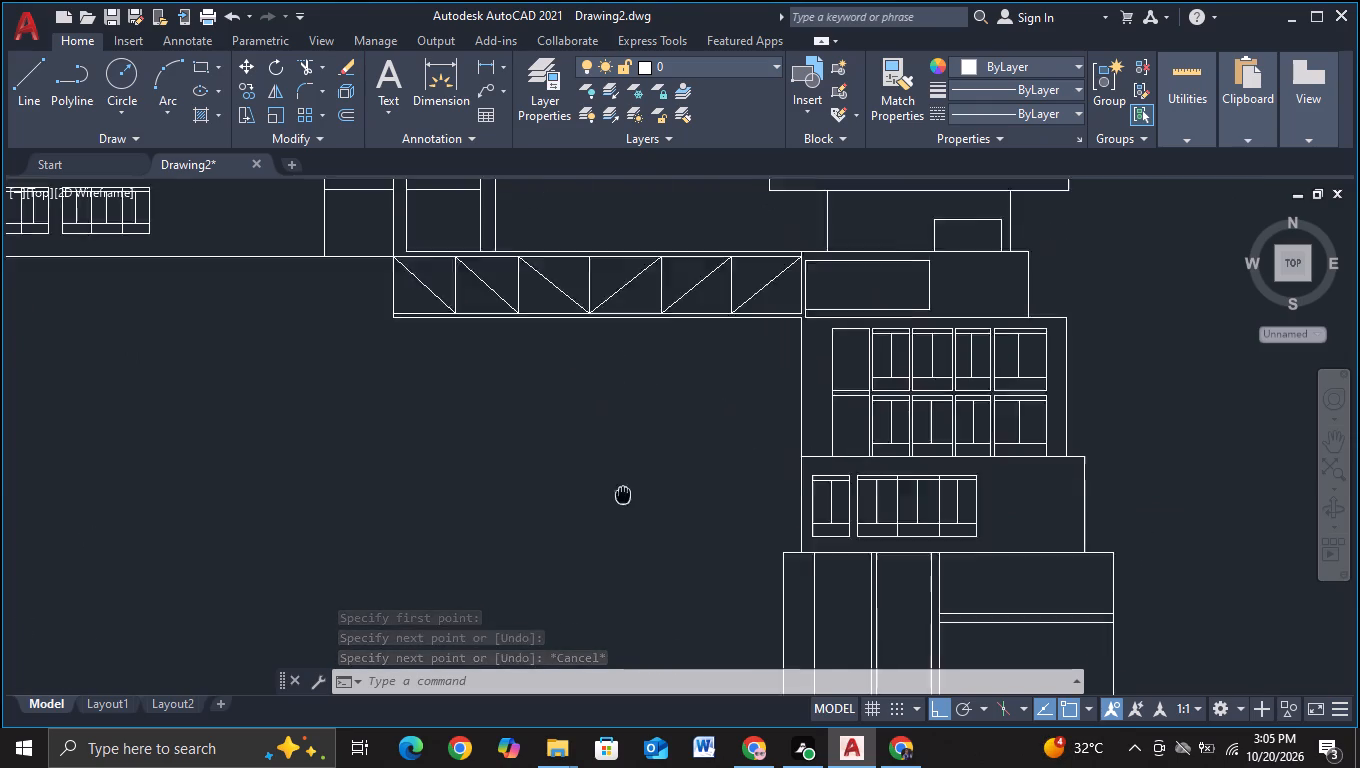
{"action": "middle_click_drag", "start_coordinate": [623, 508], "coordinate": [621, 513]}
{"action": "scroll", "coordinate": [622, 464], "scroll_direction": "up", "scroll_amount": 2}
{"action": "middle_click_drag", "start_coordinate": [624, 448], "coordinate": [584, 609]}
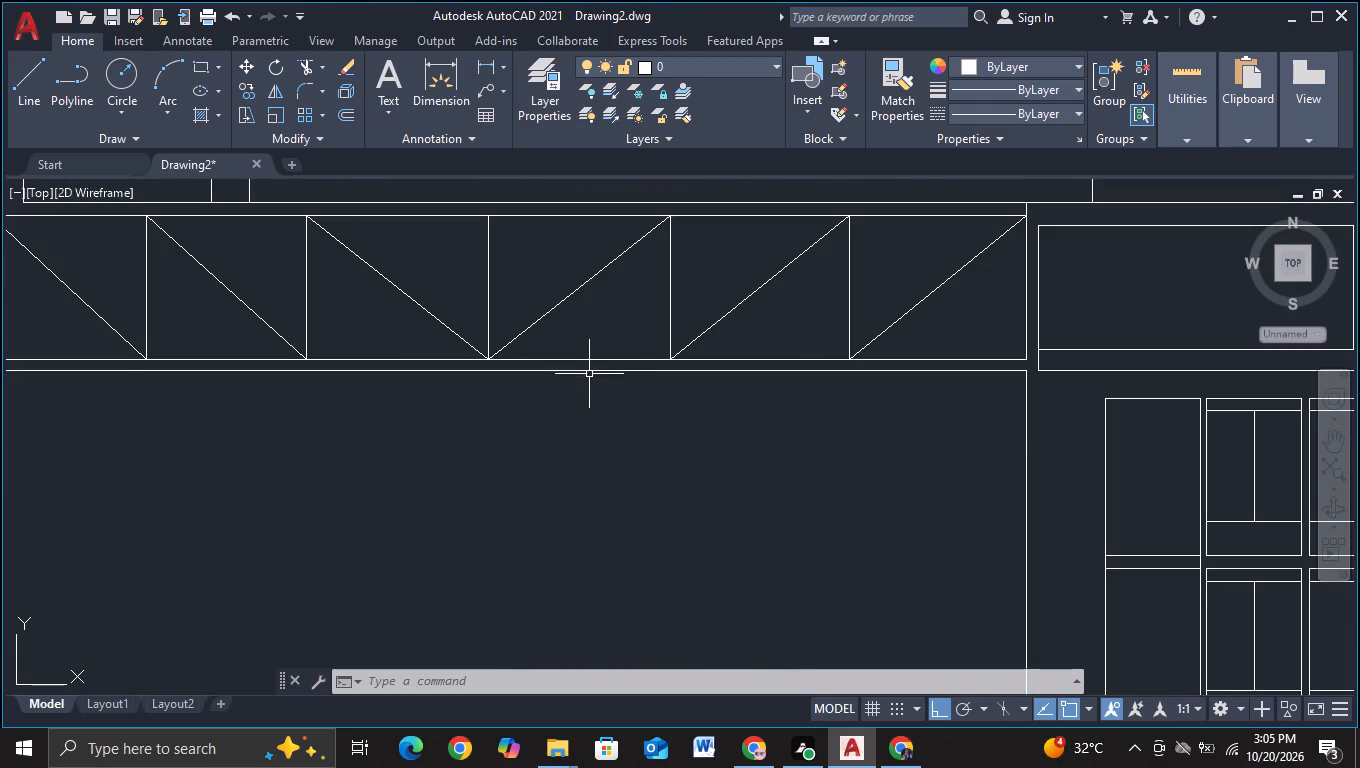
{"action": "left_click", "coordinate": [588, 370]}
{"action": "scroll", "coordinate": [588, 370], "scroll_direction": "down", "scroll_amount": 2}
{"action": "key", "text": "Escape"}
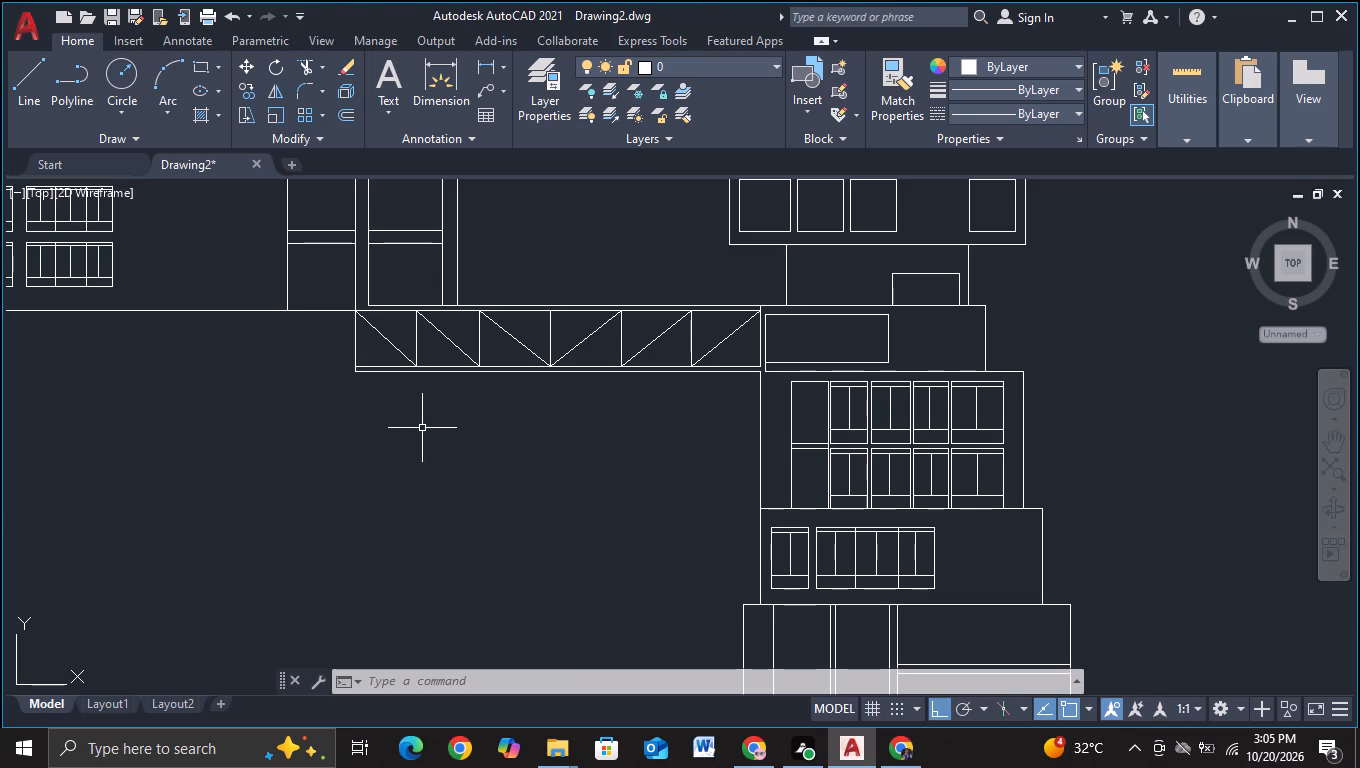
Draw a vertical line just inside the connecting block's left edge, from its inner bottom line to above its top lines.
{"action": "scroll", "coordinate": [414, 426], "scroll_direction": "up", "scroll_amount": 1}
{"action": "middle_click_drag", "start_coordinate": [411, 425], "coordinate": [402, 466]}
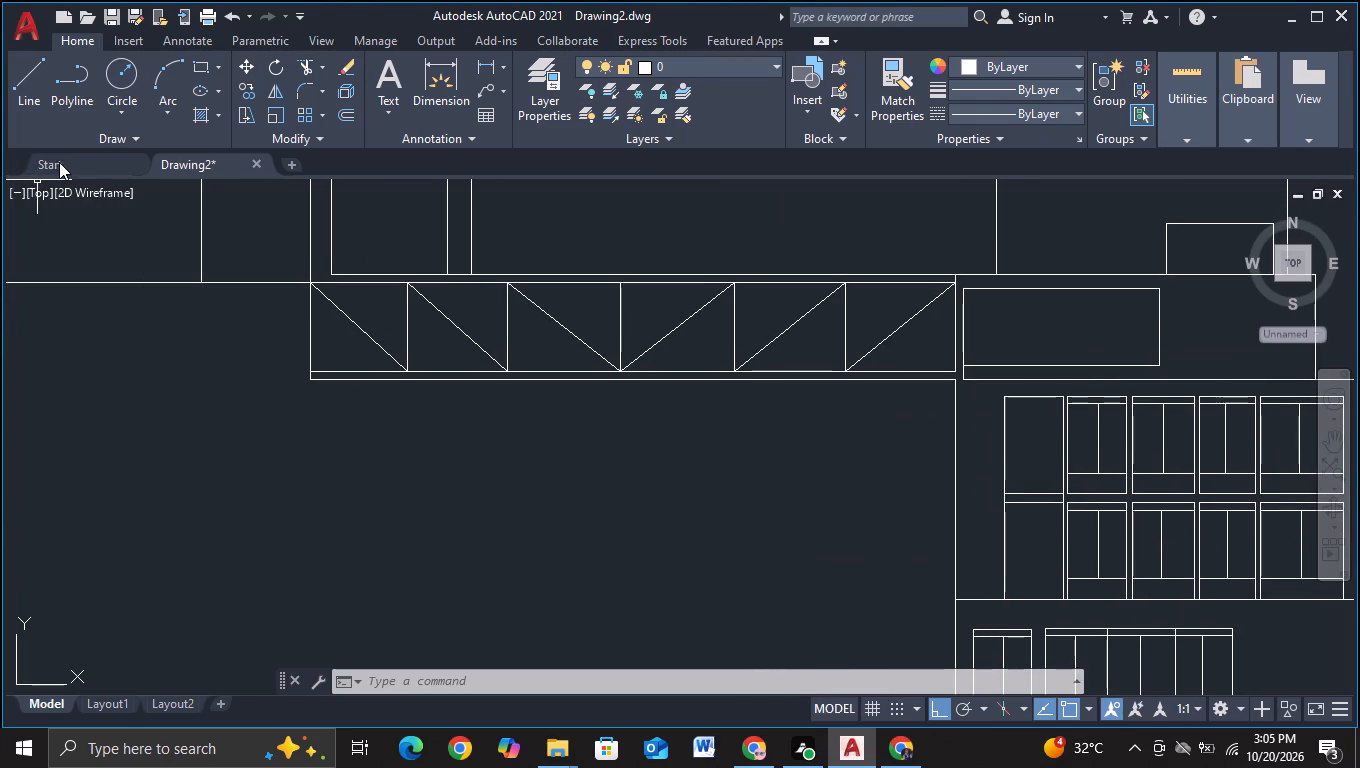
{"action": "left_click", "coordinate": [30, 107]}
{"action": "scroll", "coordinate": [328, 327], "scroll_direction": "up", "scroll_amount": 1}
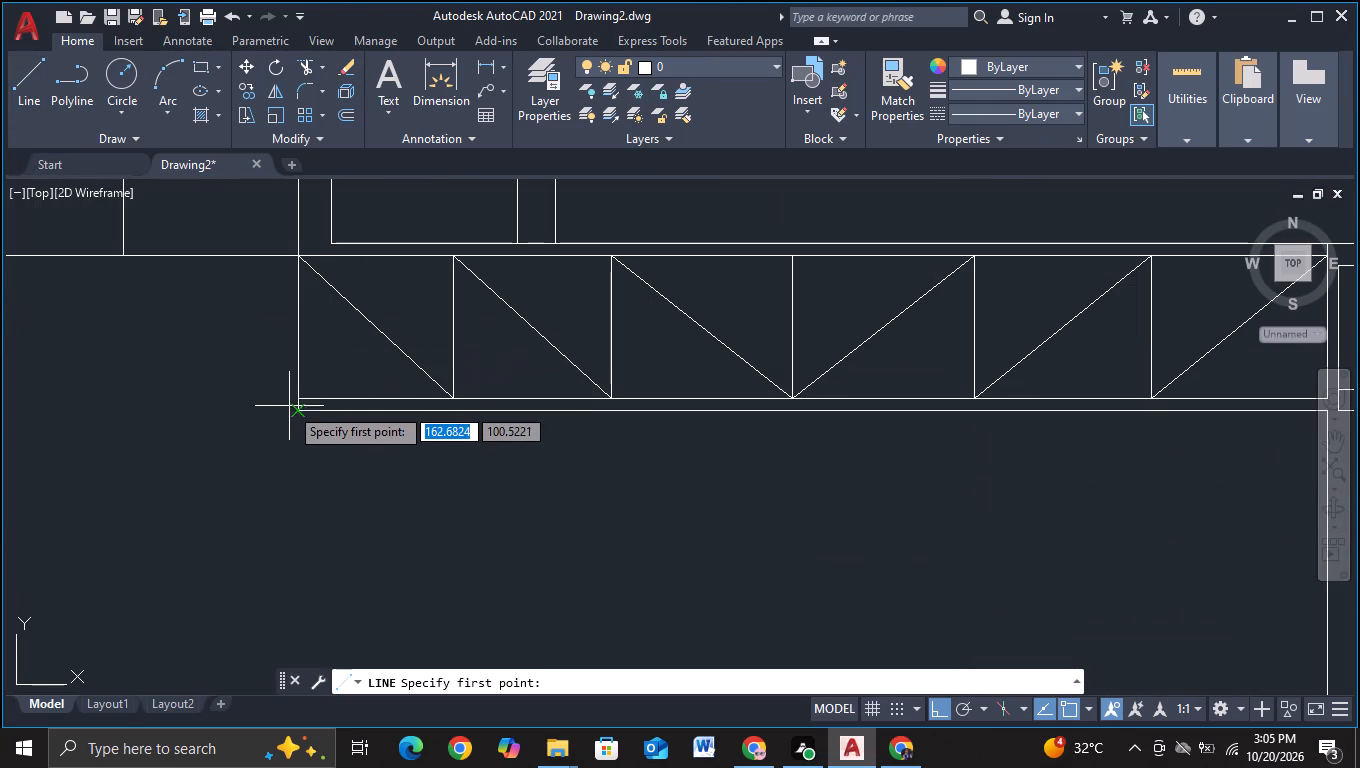
{"action": "left_click", "coordinate": [315, 397]}
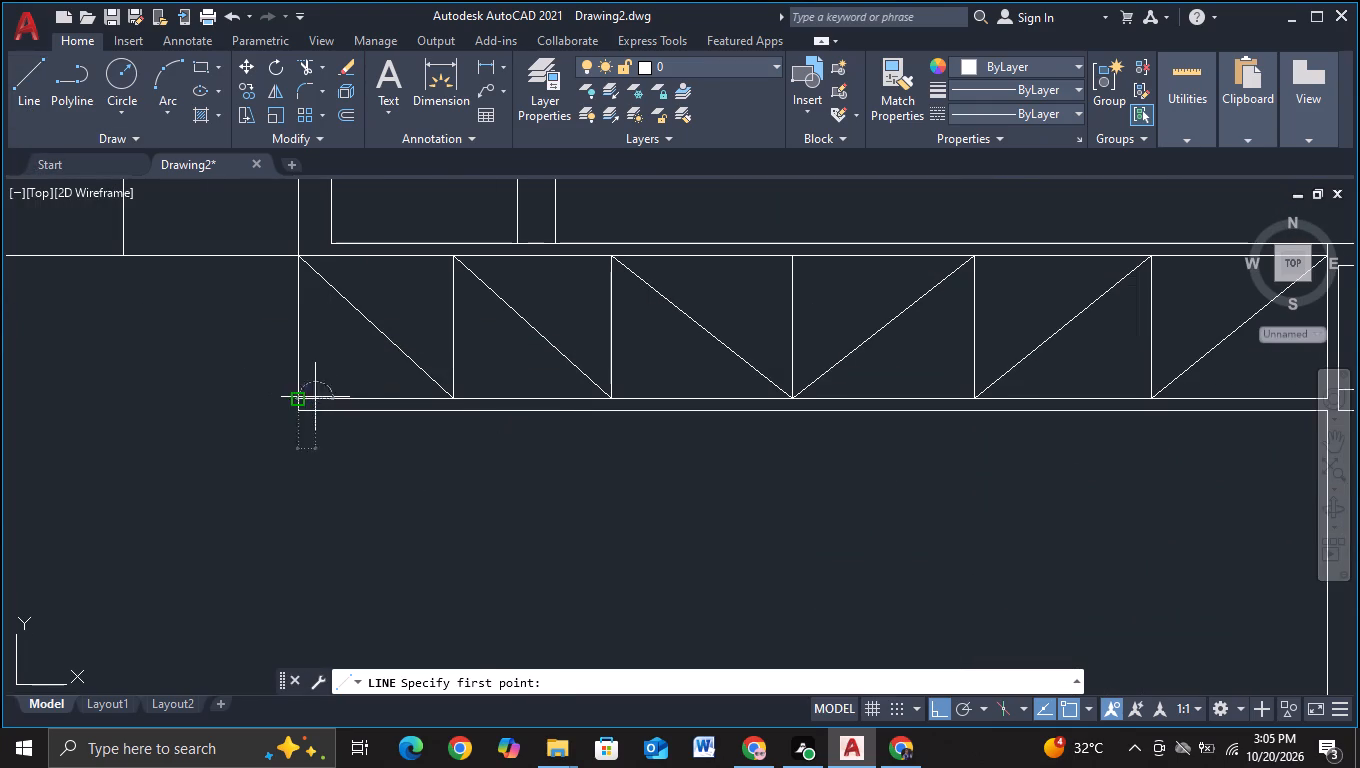
{"action": "left_click", "coordinate": [310, 227]}
{"action": "key", "text": "Escape"}
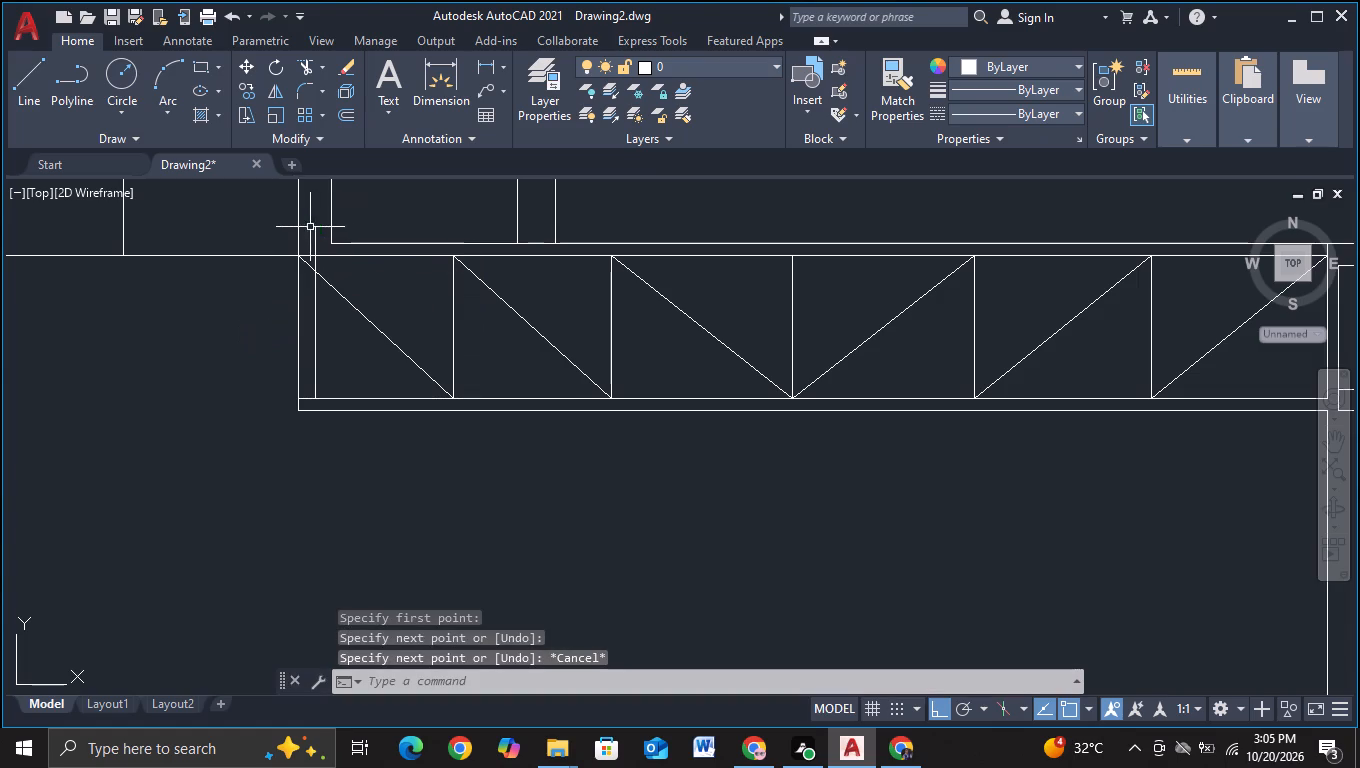
Trim the diagonal, vertical and horizontal line ends that overrun the truss frame at the connecting block's left edge.
{"action": "left_click", "coordinate": [299, 67]}
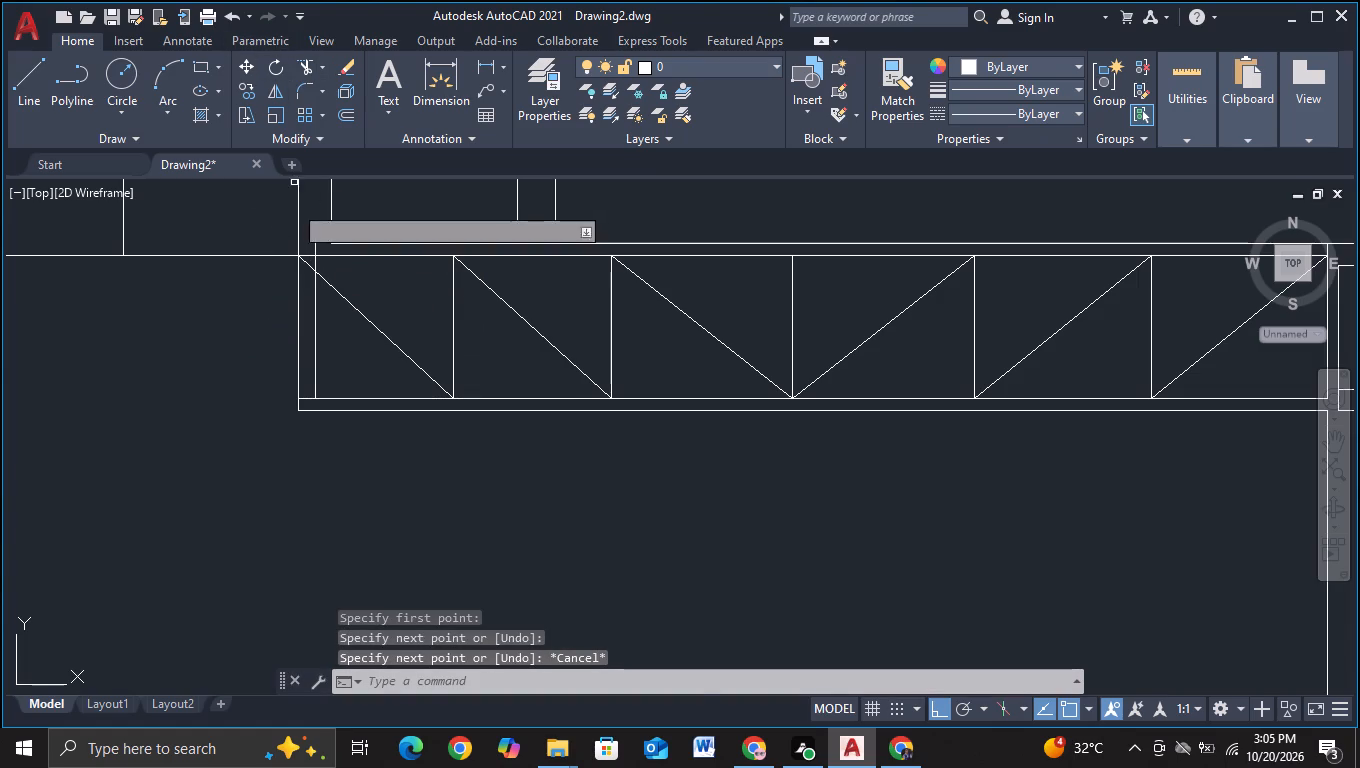
{"action": "left_click", "coordinate": [307, 267]}
{"action": "left_click", "coordinate": [314, 241]}
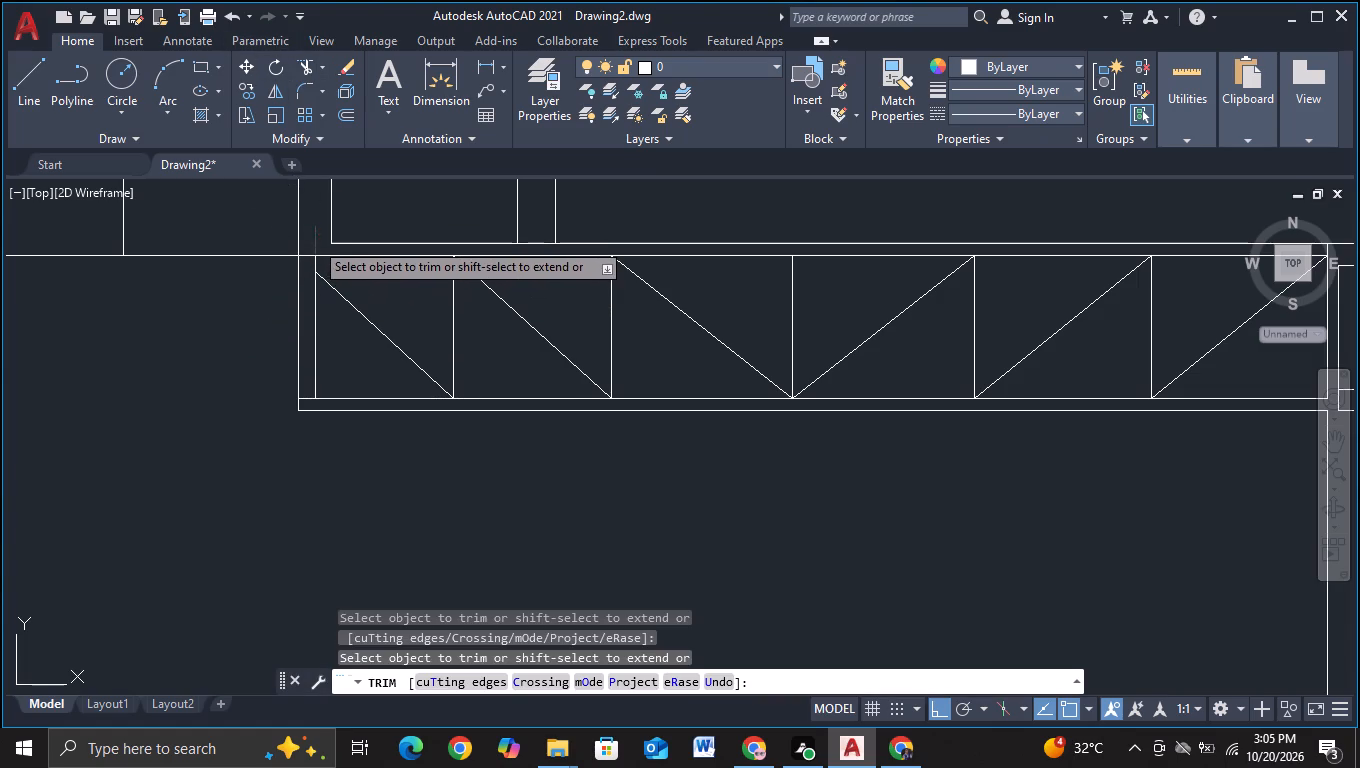
{"action": "left_click", "coordinate": [309, 400]}
{"action": "scroll", "coordinate": [340, 485], "scroll_direction": "down", "scroll_amount": 2}
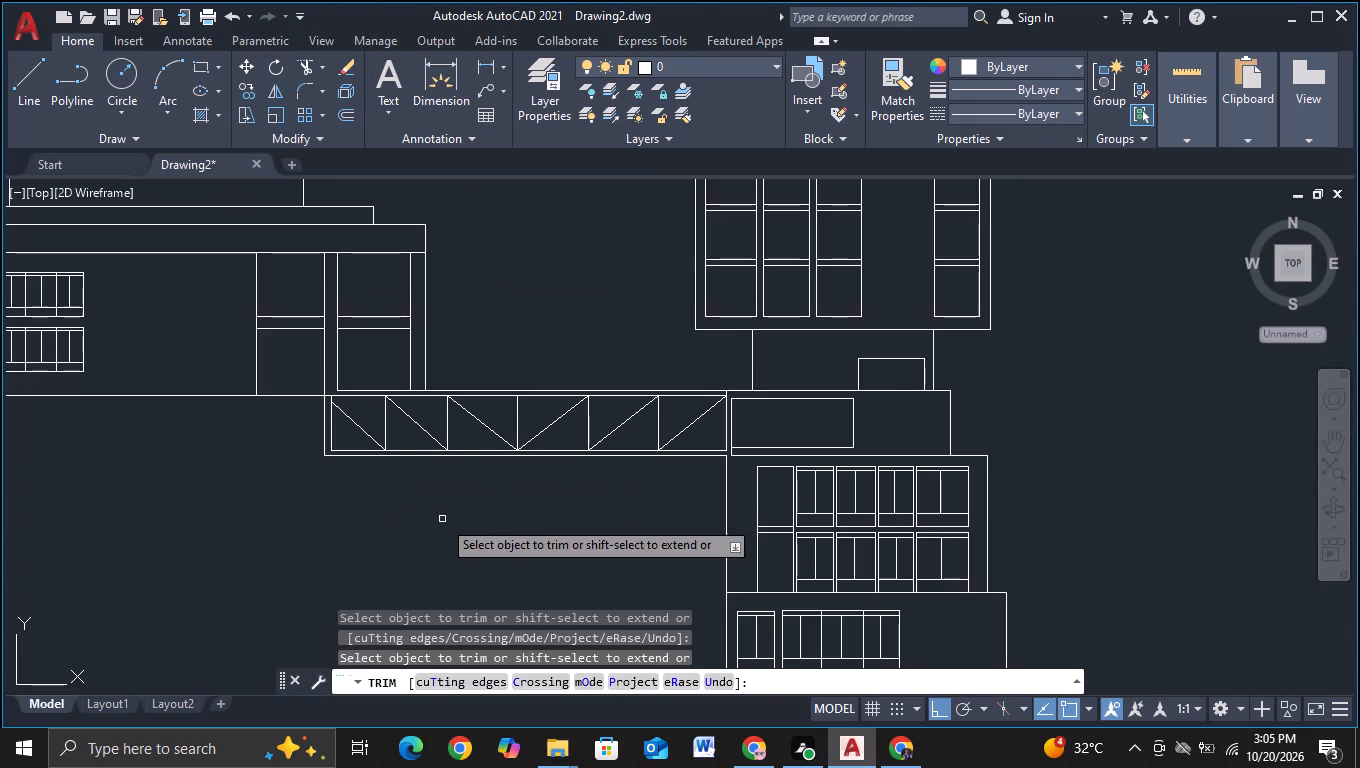
{"action": "middle_click_drag", "start_coordinate": [442, 519], "coordinate": [355, 511]}
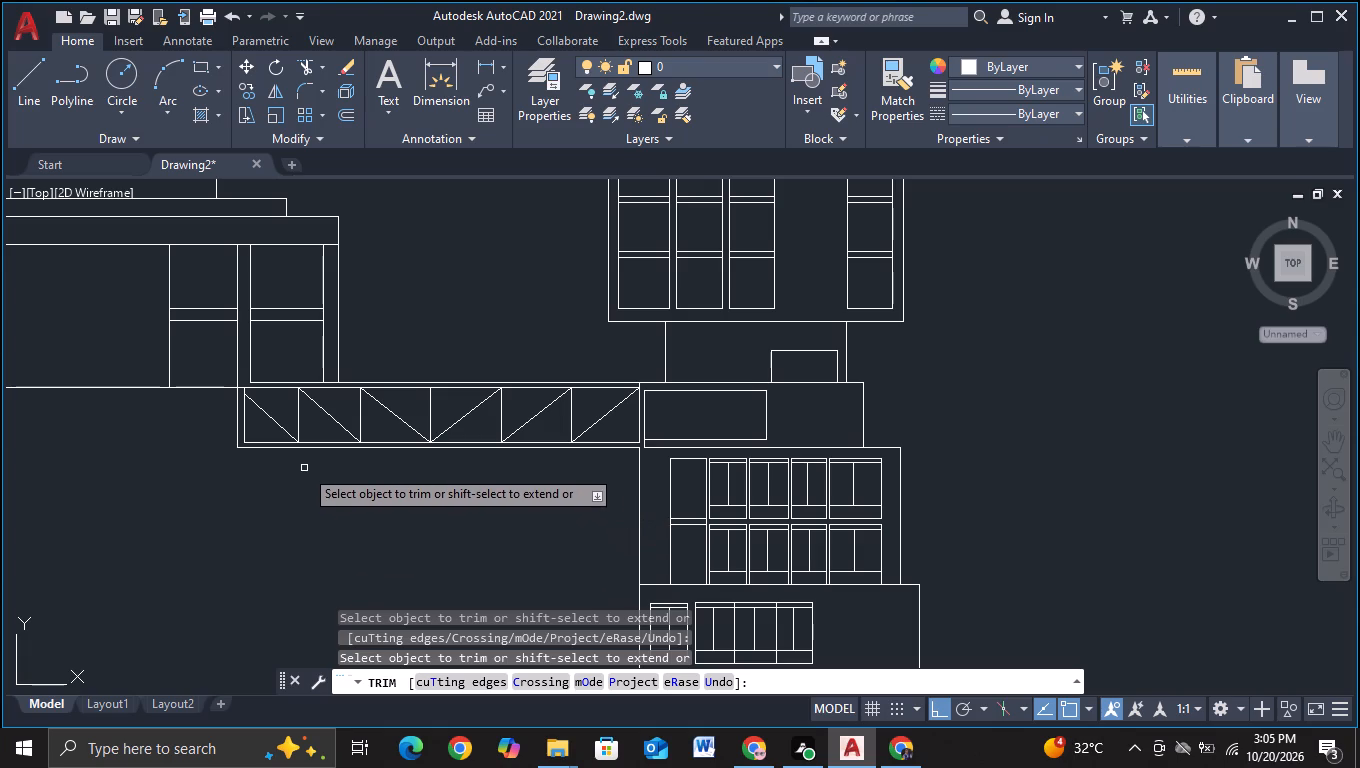
{"action": "scroll", "coordinate": [240, 393], "scroll_direction": "up", "scroll_amount": 2}
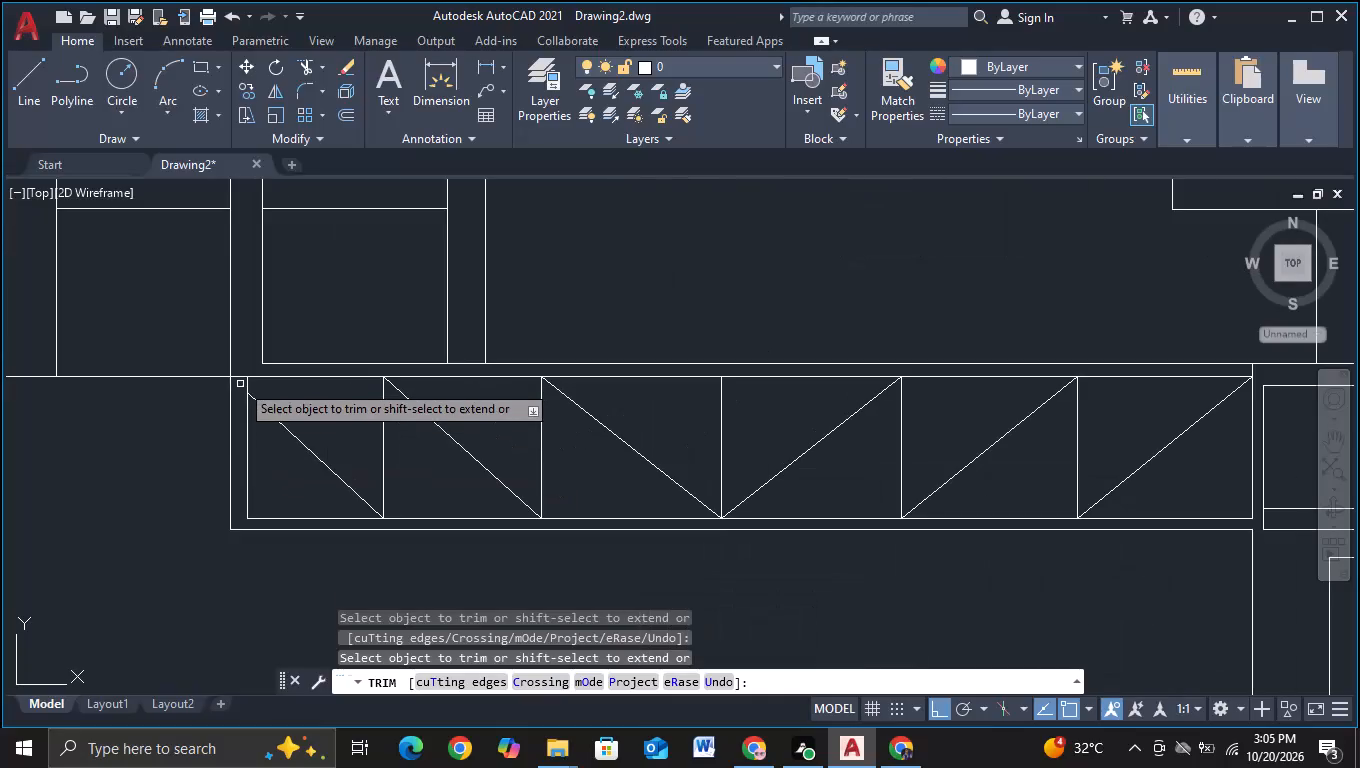
{"action": "left_click", "coordinate": [240, 374]}
{"action": "scroll", "coordinate": [306, 486], "scroll_direction": "down", "scroll_amount": 1}
{"action": "middle_click_drag", "start_coordinate": [396, 566], "coordinate": [378, 521]}
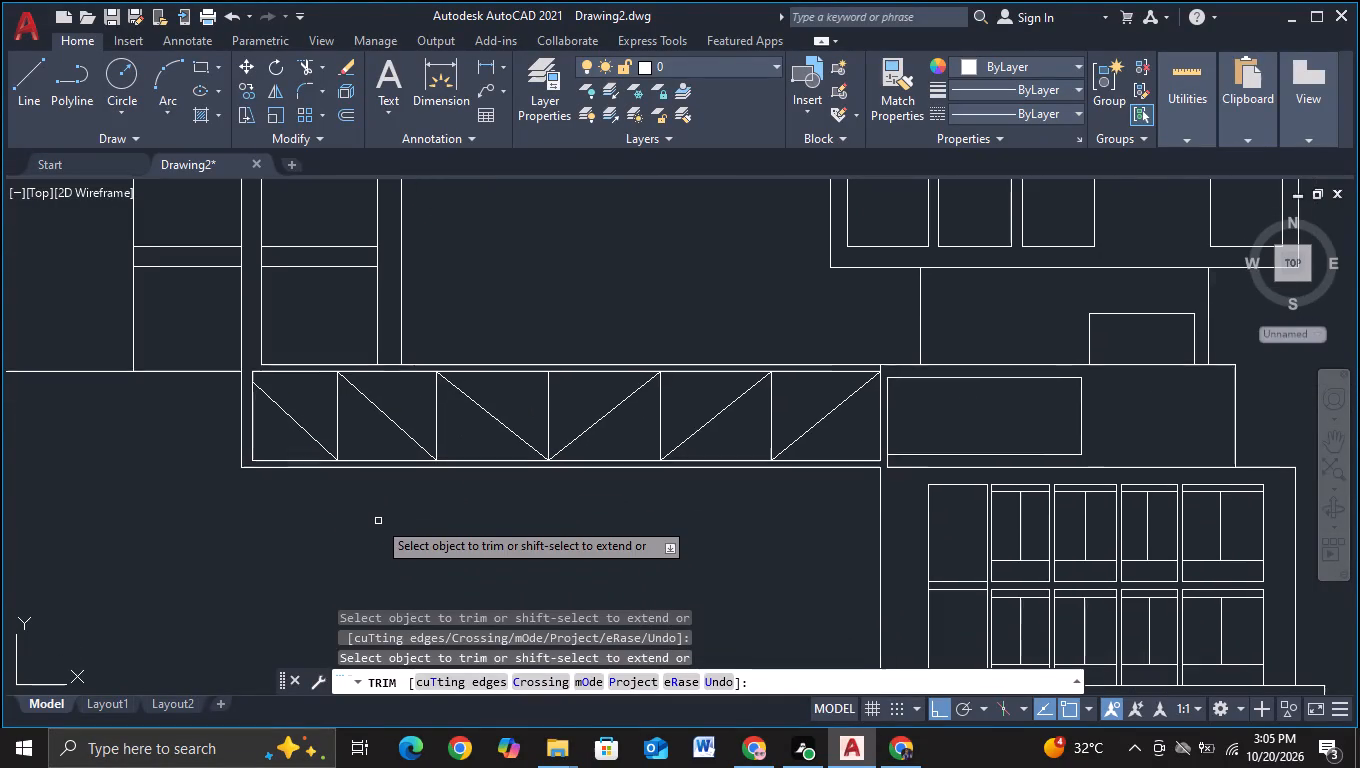
{"action": "key", "text": "Escape"}
{"action": "middle_click_drag", "start_coordinate": [412, 529], "coordinate": [408, 459]}
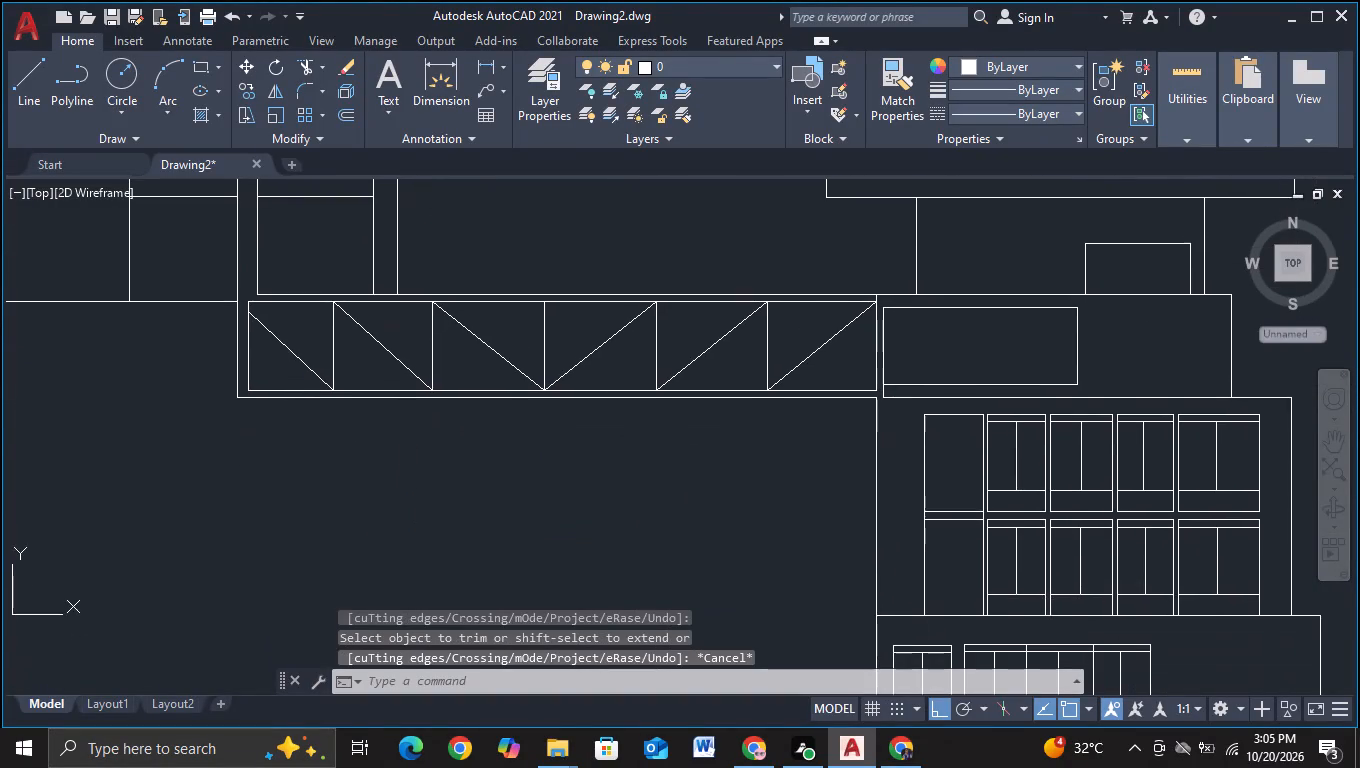
{"action": "key", "text": "Escape"}
{"action": "scroll", "coordinate": [403, 498], "scroll_direction": "down", "scroll_amount": 1}
{"action": "middle_click_drag", "start_coordinate": [402, 502], "coordinate": [393, 463]}
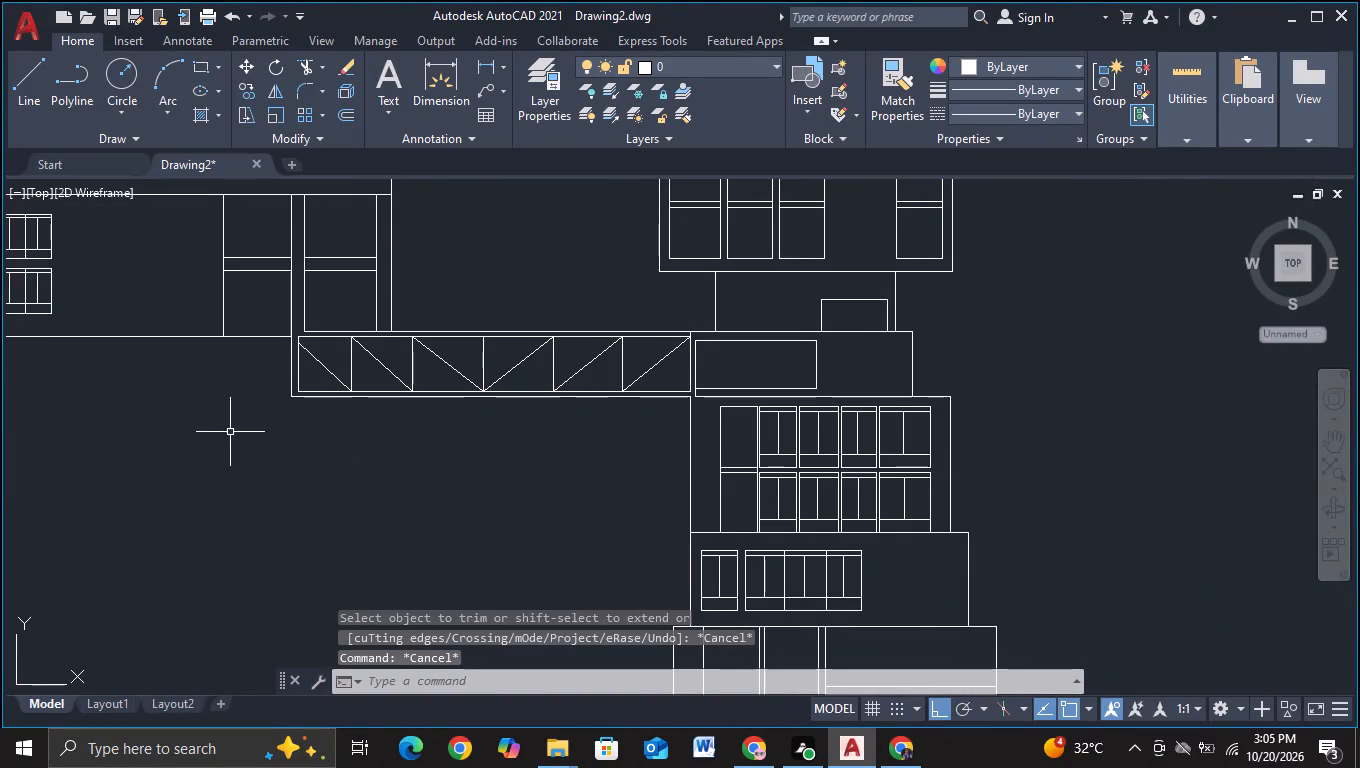
Draw a vertical line from the connecting block's bottom edge down to the ground line, aligned with the left wing's right edge, trimming the excess.
{"action": "left_click", "coordinate": [36, 101]}
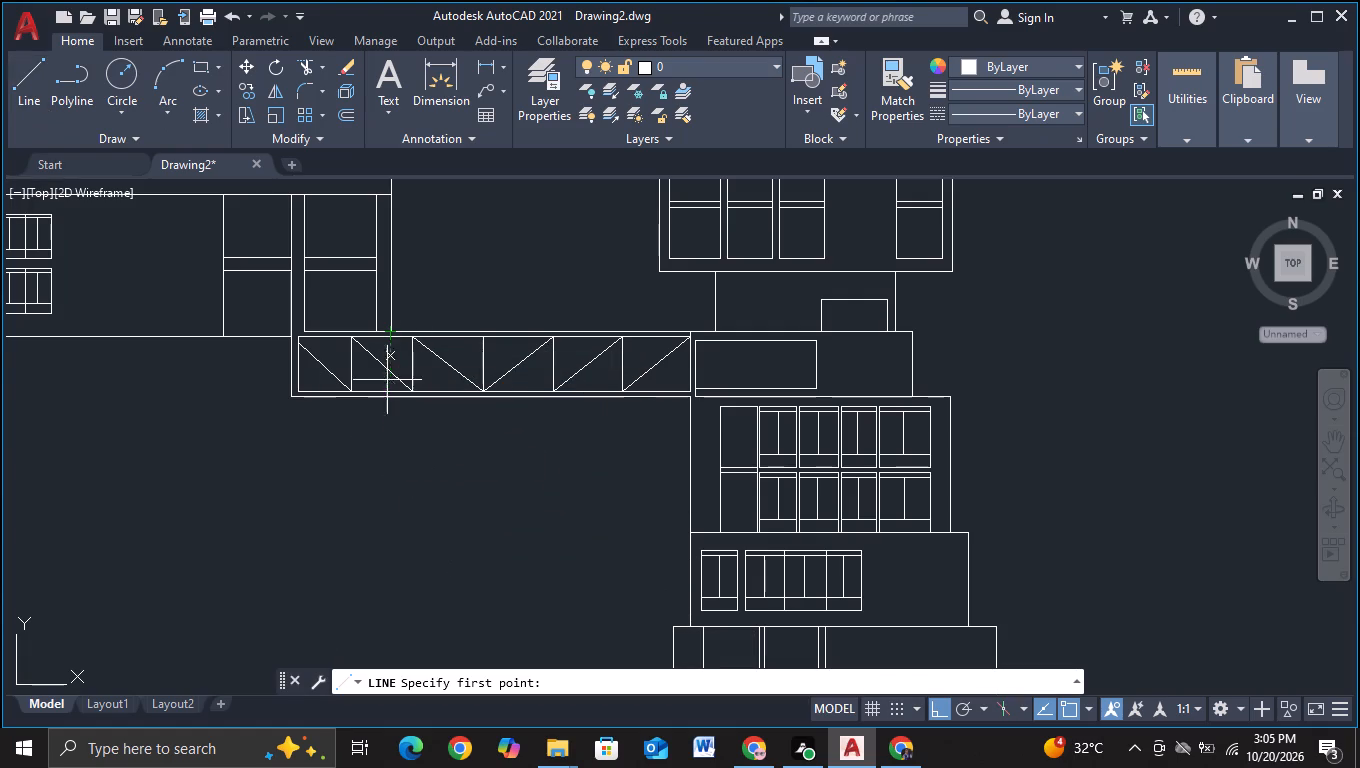
{"action": "scroll", "coordinate": [392, 413], "scroll_direction": "up", "scroll_amount": 2}
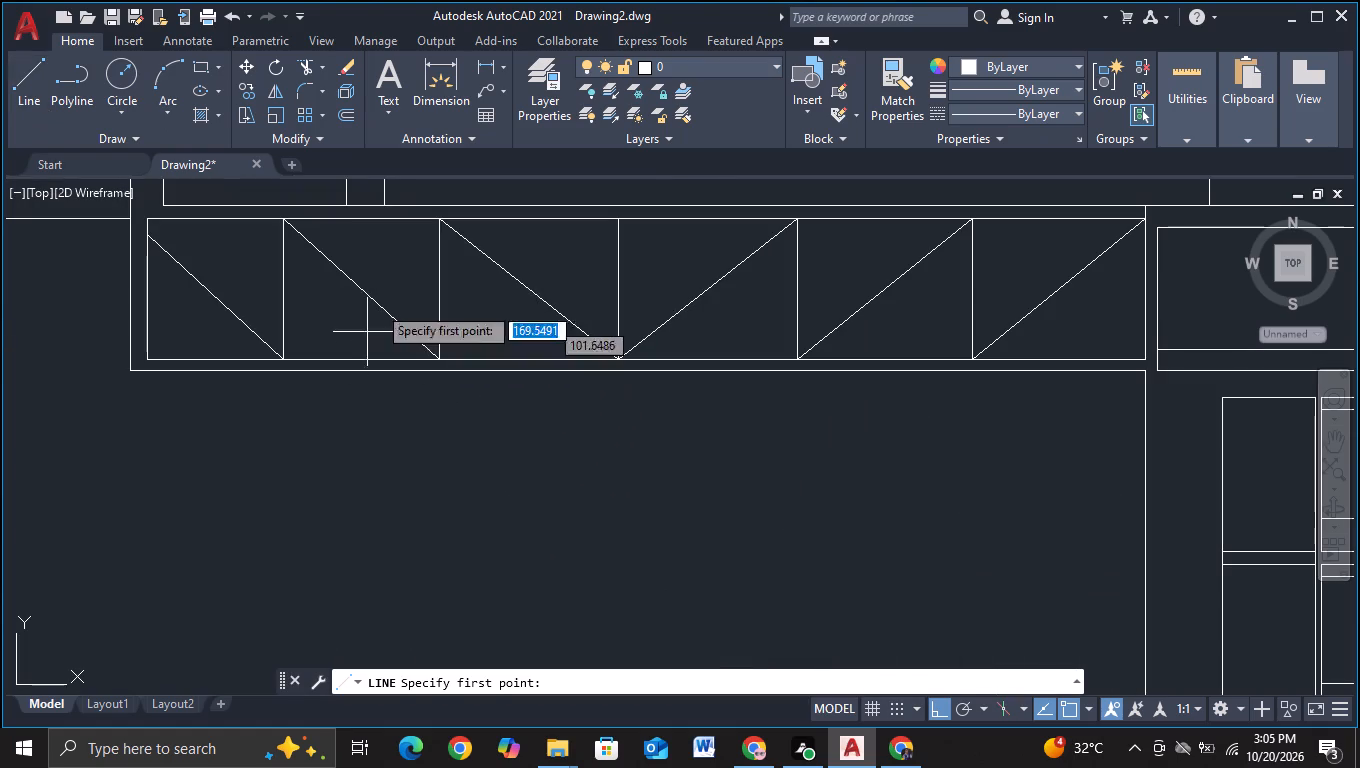
{"action": "left_click", "coordinate": [381, 377]}
{"action": "scroll", "coordinate": [376, 511], "scroll_direction": "down", "scroll_amount": 2}
{"action": "middle_click_drag", "start_coordinate": [380, 513], "coordinate": [449, 355]}
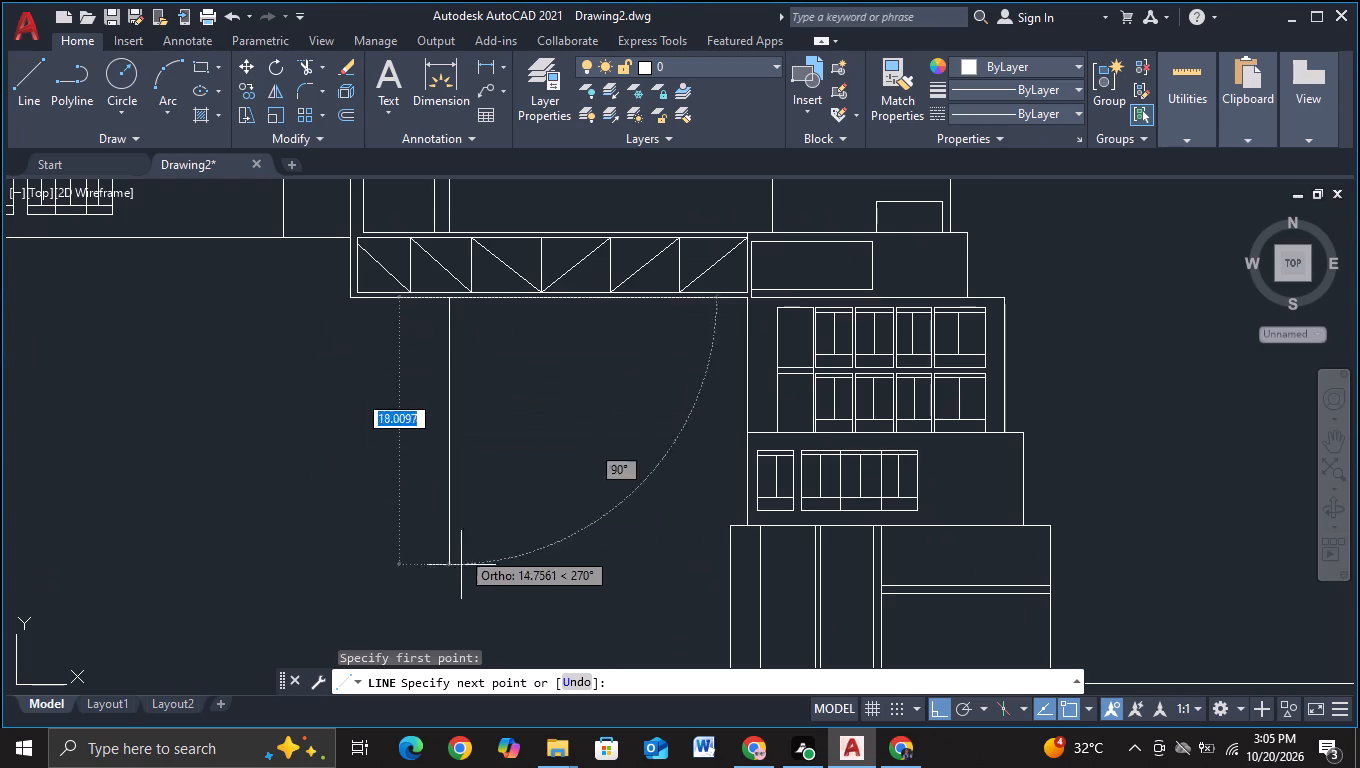
{"action": "scroll", "coordinate": [465, 580], "scroll_direction": "down", "scroll_amount": 2}
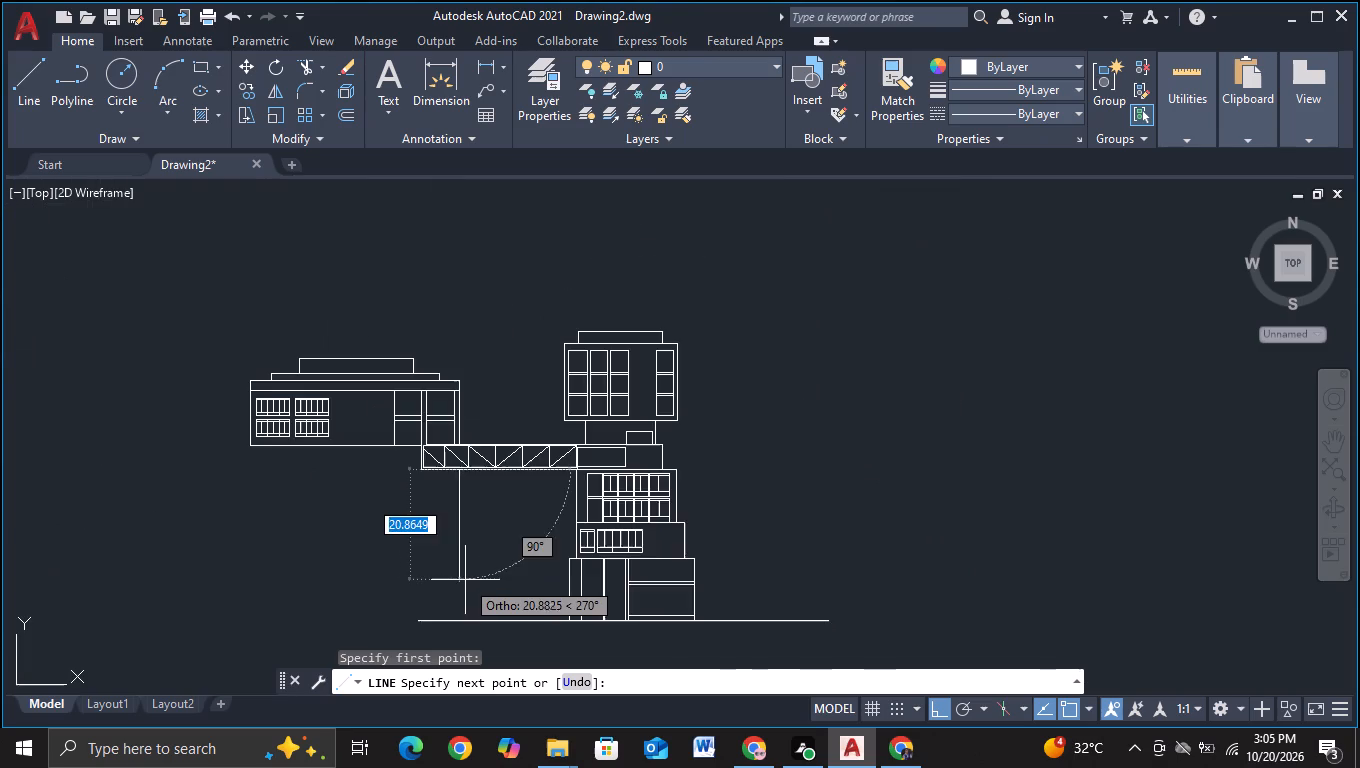
{"action": "middle_click_drag", "start_coordinate": [465, 580], "coordinate": [488, 419]}
{"action": "left_click", "coordinate": [474, 499]}
{"action": "key", "text": "Escape"}
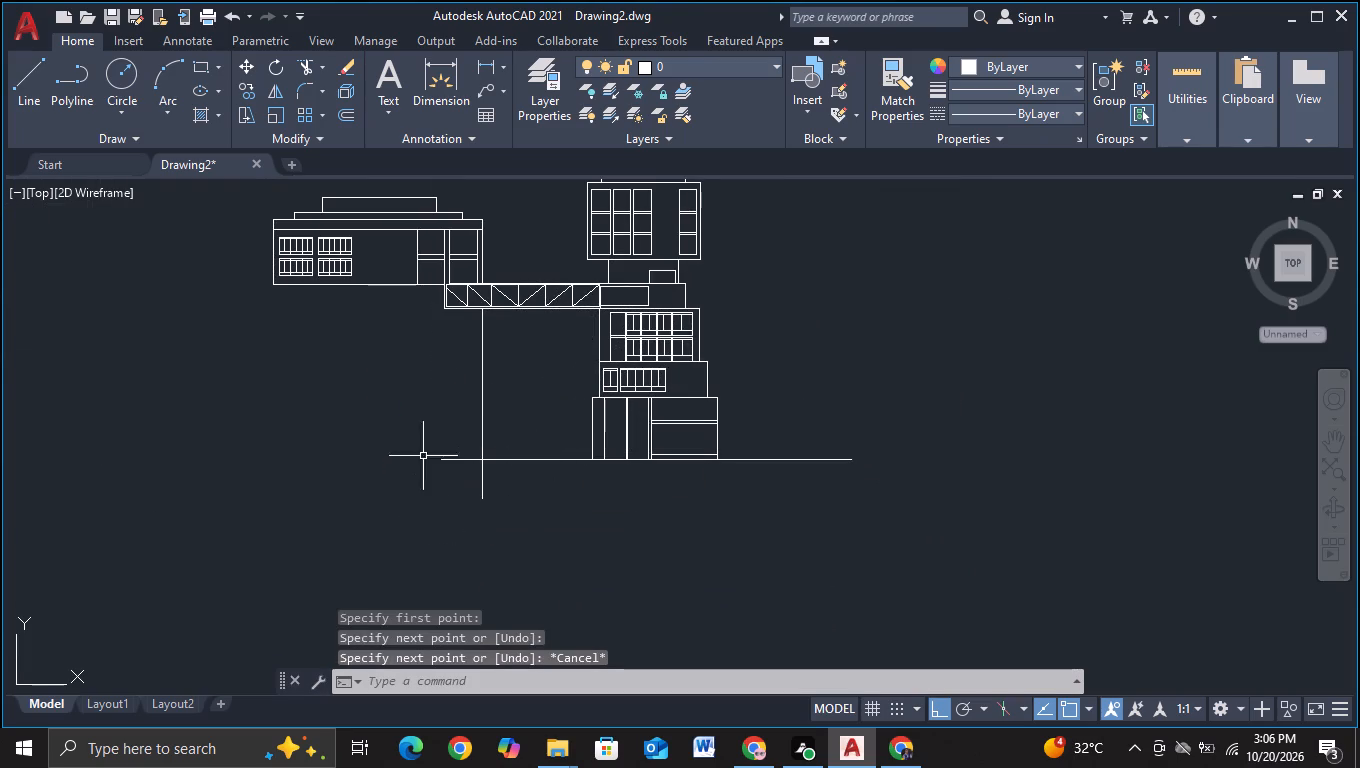
{"action": "left_click", "coordinate": [298, 65]}
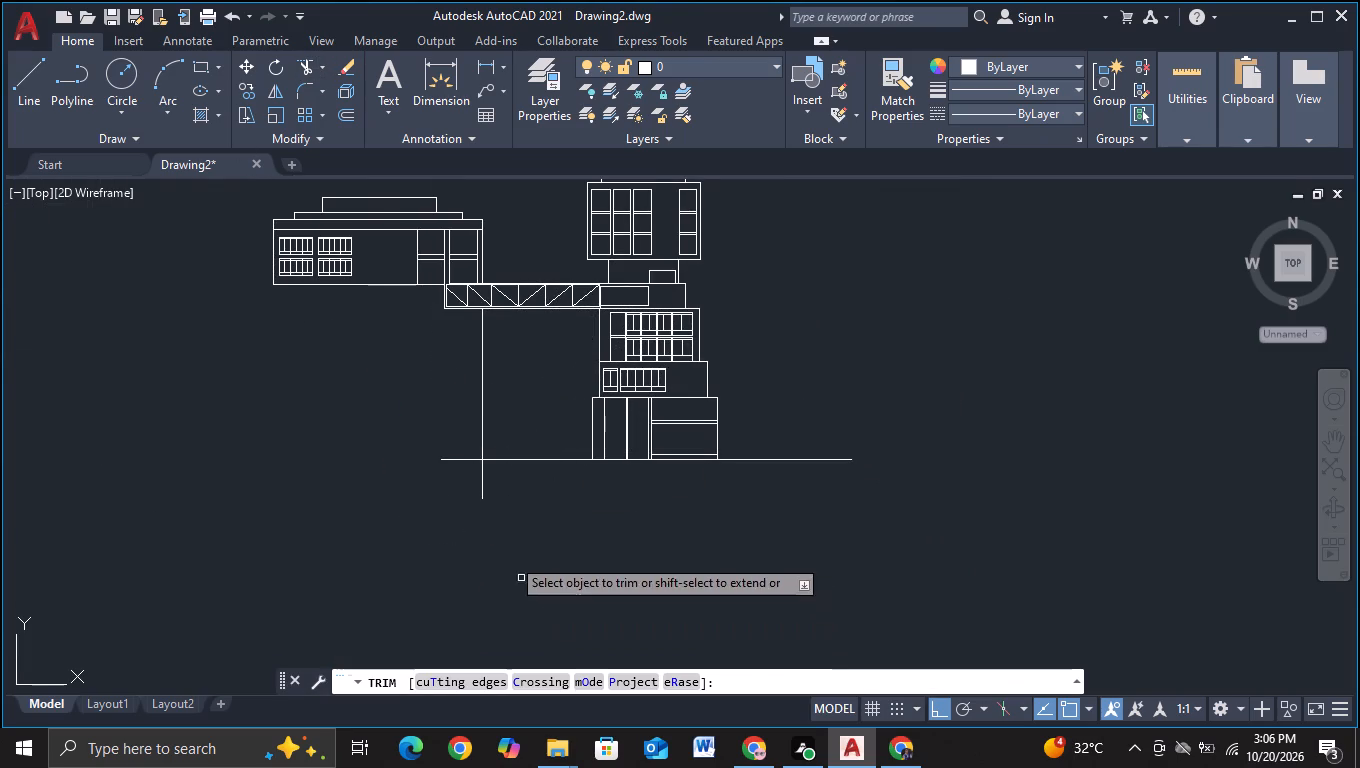
{"action": "left_click", "coordinate": [483, 493]}
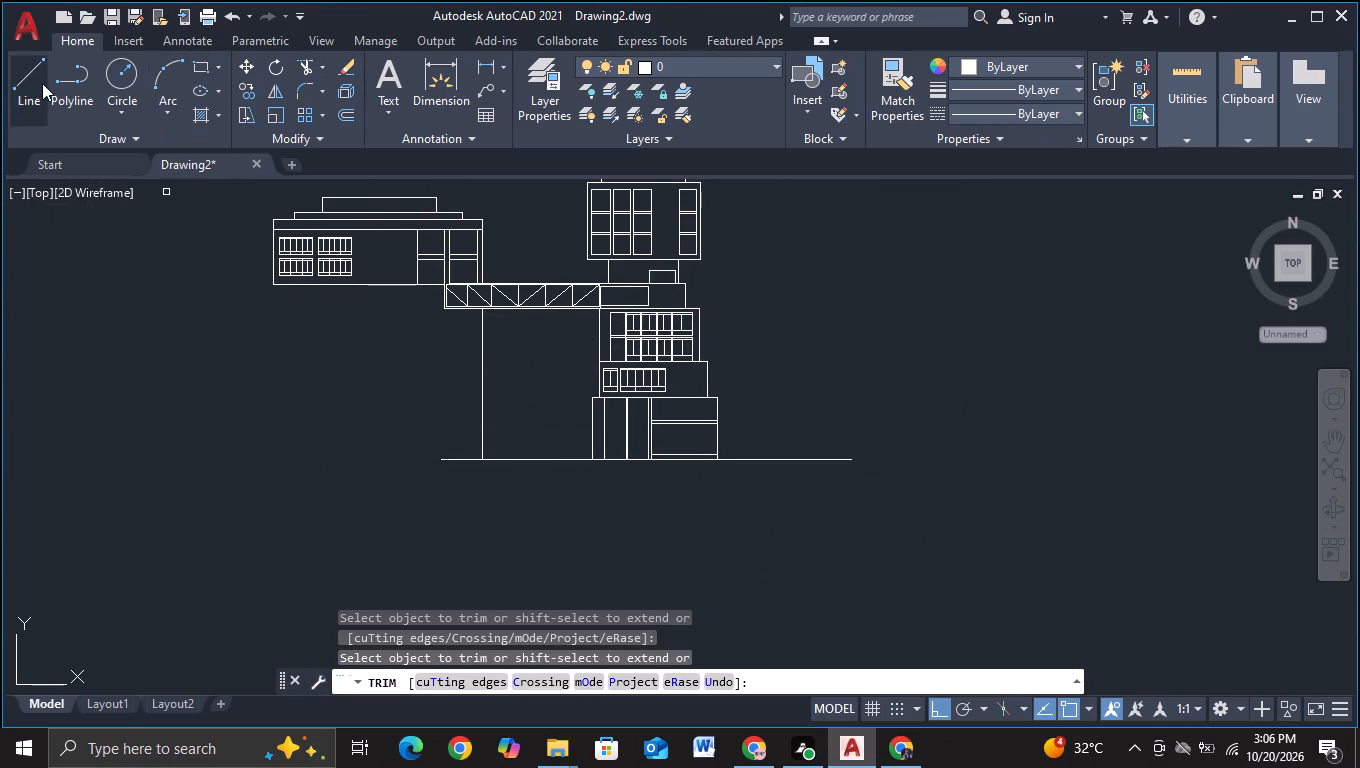
Draw a horizontal line about 55.5 units long leftward from the tower's left edge, level with the tops of the lowest windows.
{"action": "left_click", "coordinate": [11, 93]}
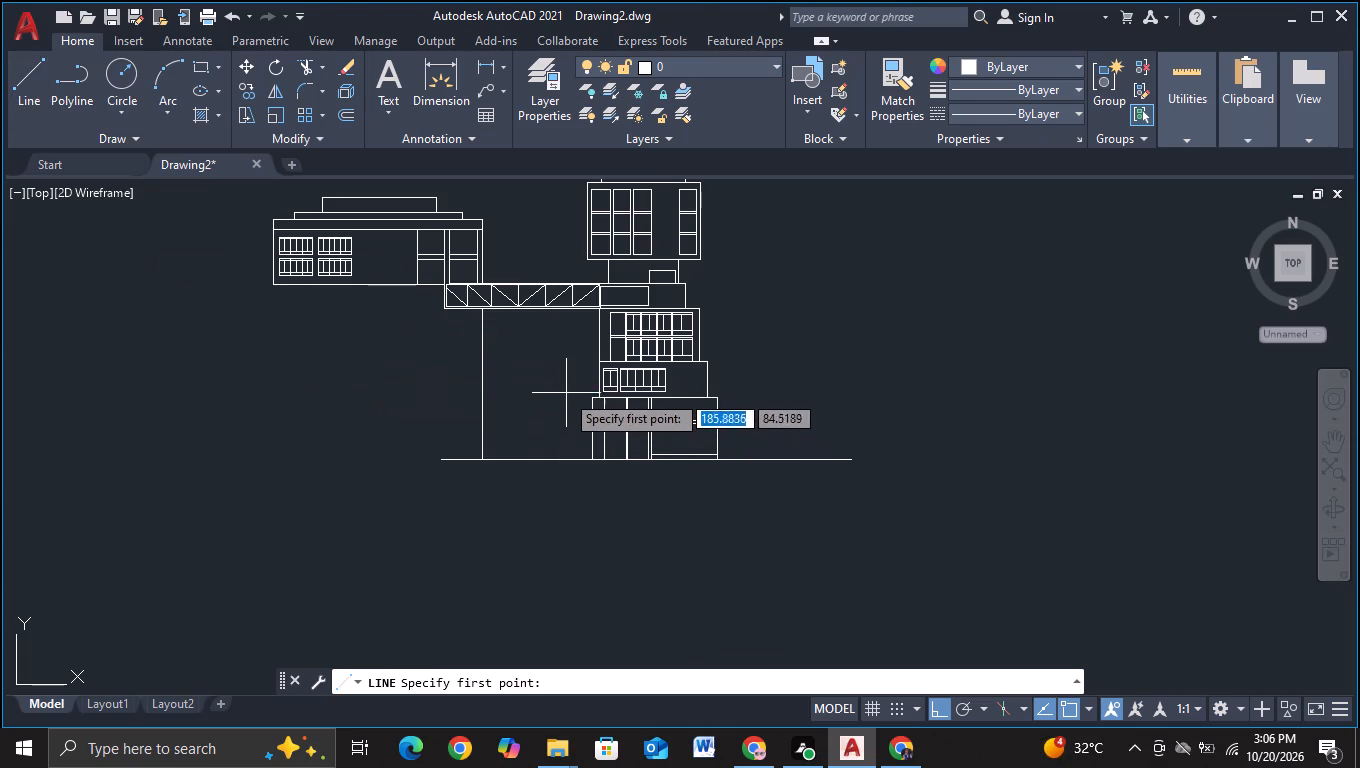
{"action": "scroll", "coordinate": [564, 391], "scroll_direction": "up", "scroll_amount": 3}
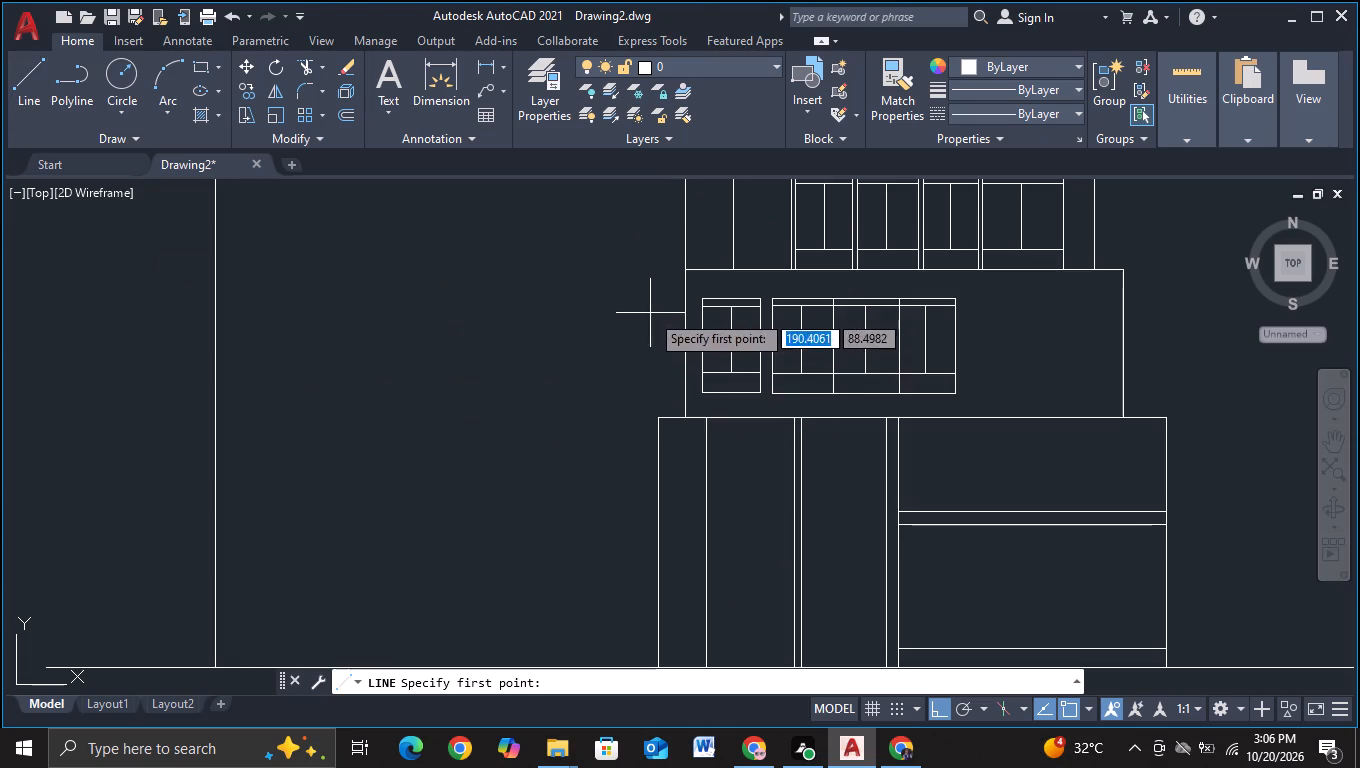
{"action": "middle_click_drag", "start_coordinate": [650, 313], "coordinate": [665, 411]}
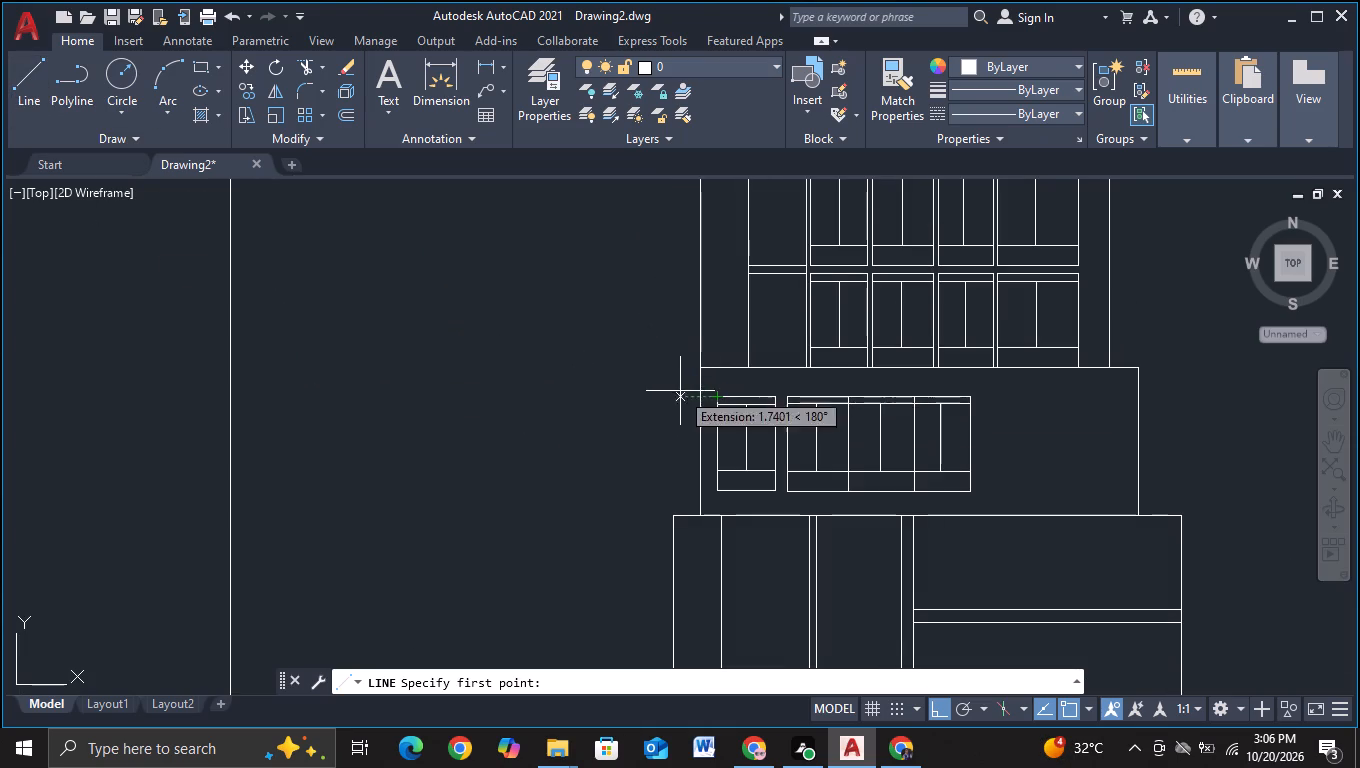
{"action": "left_click", "coordinate": [697, 392]}
{"action": "scroll", "coordinate": [320, 401], "scroll_direction": "down", "scroll_amount": 2}
{"action": "middle_click_drag", "start_coordinate": [324, 402], "coordinate": [464, 400]}
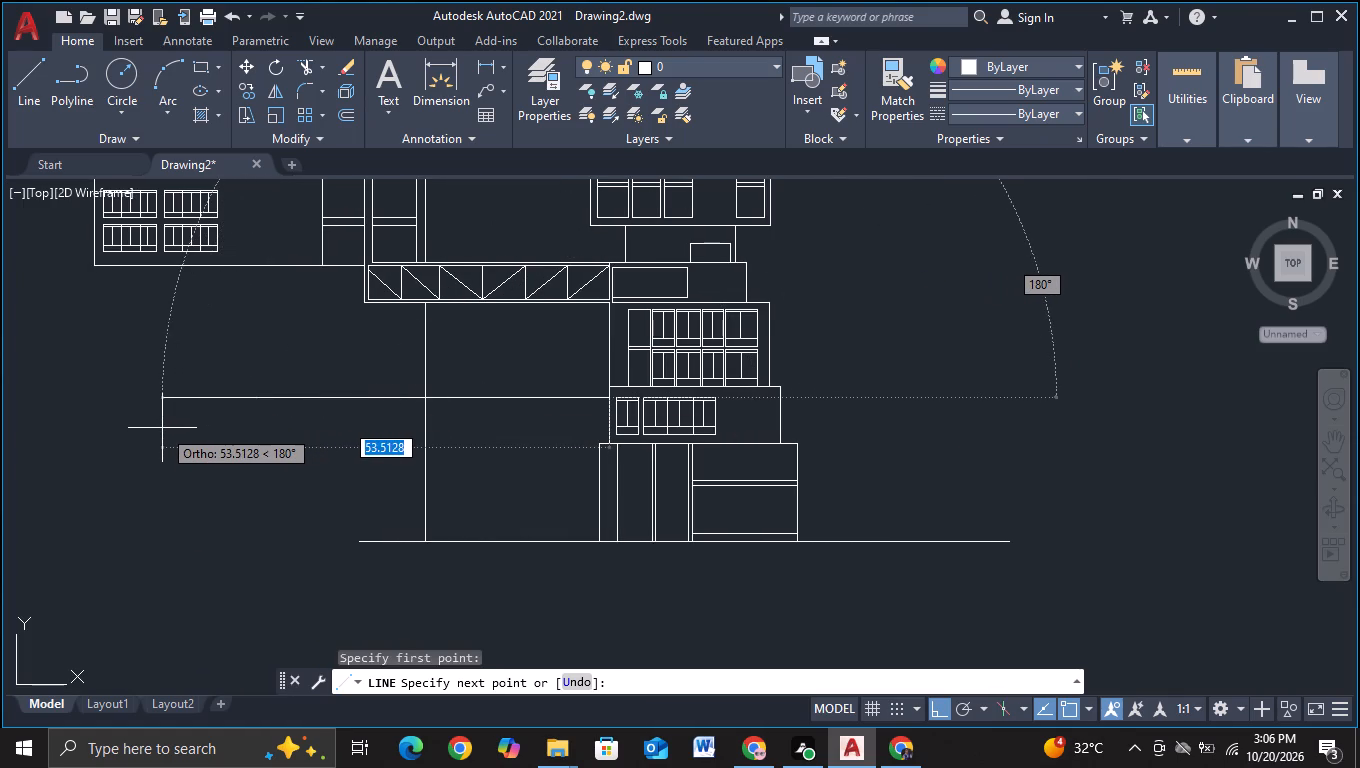
{"action": "left_click", "coordinate": [145, 429]}
{"action": "key", "text": "Escape"}
Draw a parallel line about 55.5 units long from the tower's left edge, level with the lowest windows' bottoms, ending under the upper line's end.
{"action": "left_click", "coordinate": [5, 92]}
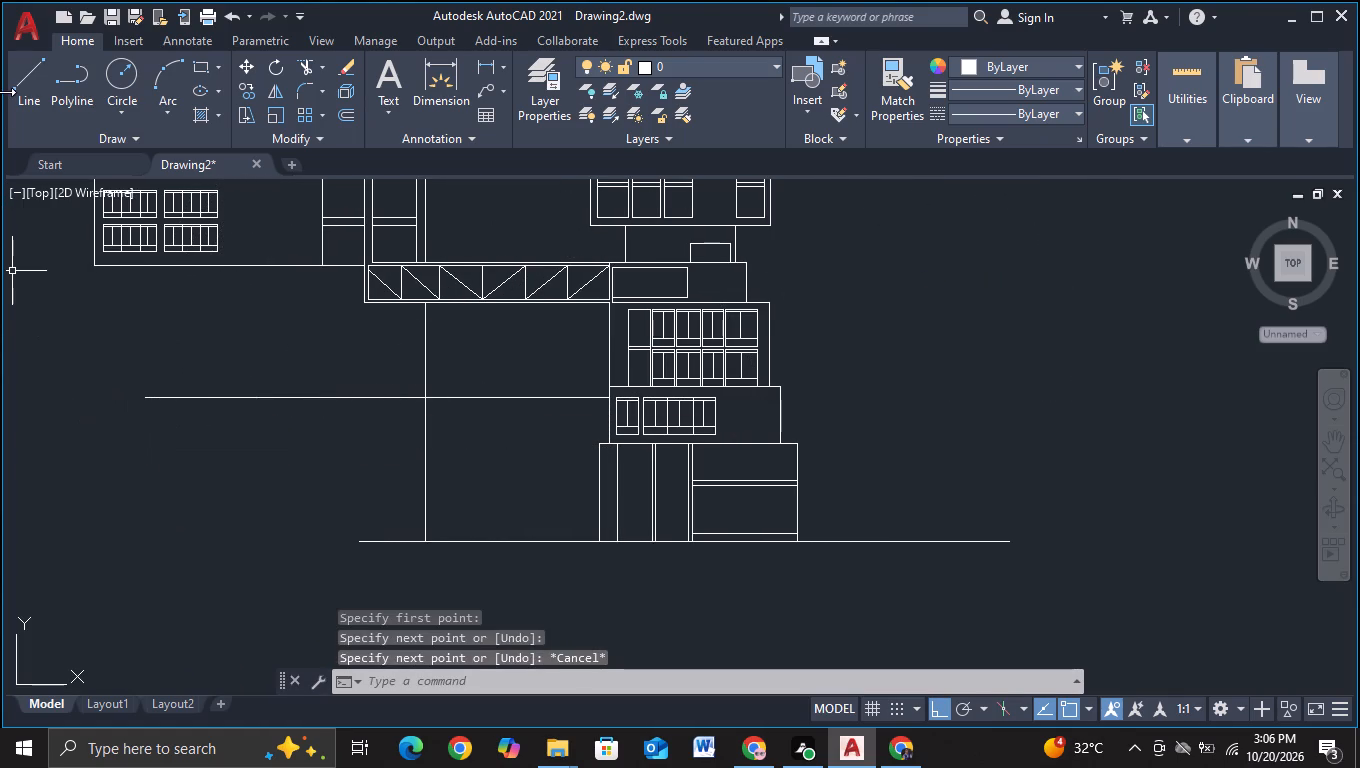
{"action": "left_click", "coordinate": [14, 97]}
{"action": "scroll", "coordinate": [508, 414], "scroll_direction": "up", "scroll_amount": 2}
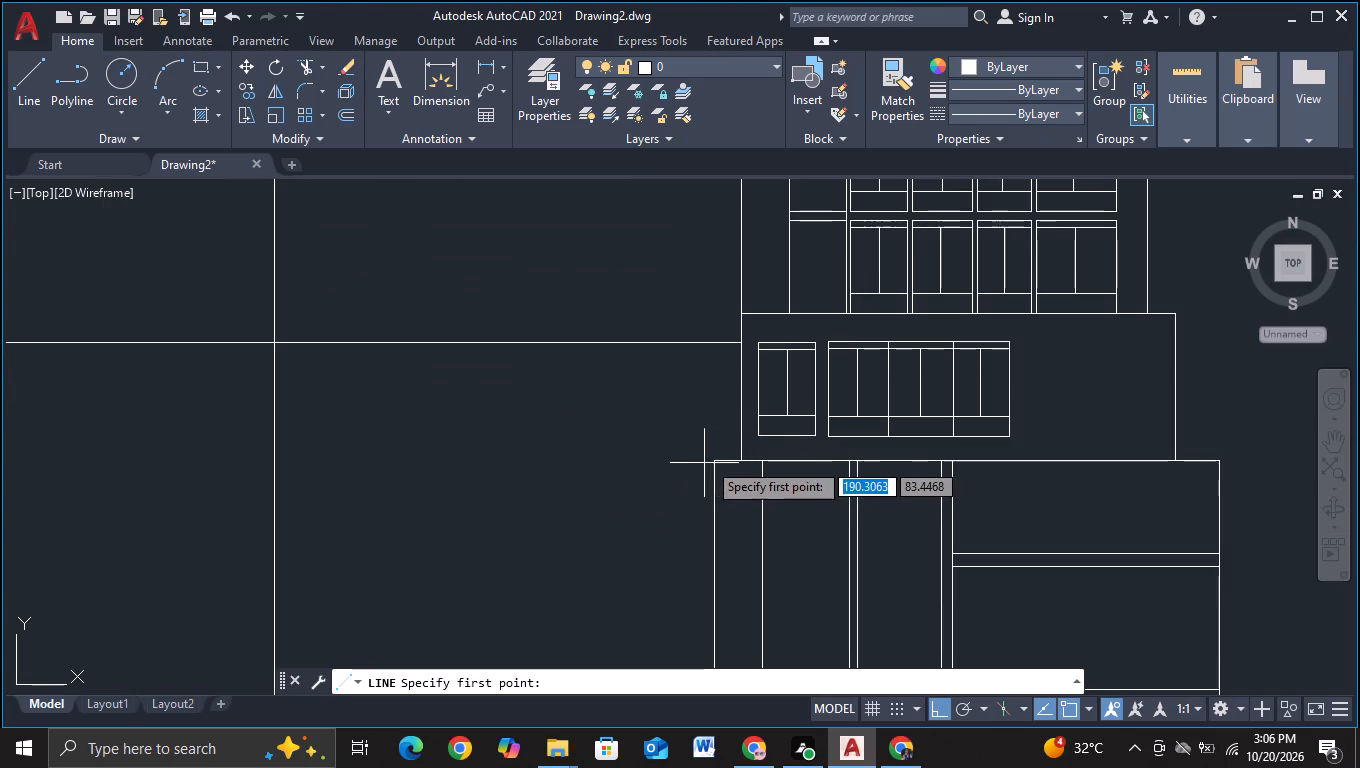
{"action": "left_click", "coordinate": [740, 439]}
{"action": "middle_click_drag", "start_coordinate": [198, 454], "coordinate": [211, 449]}
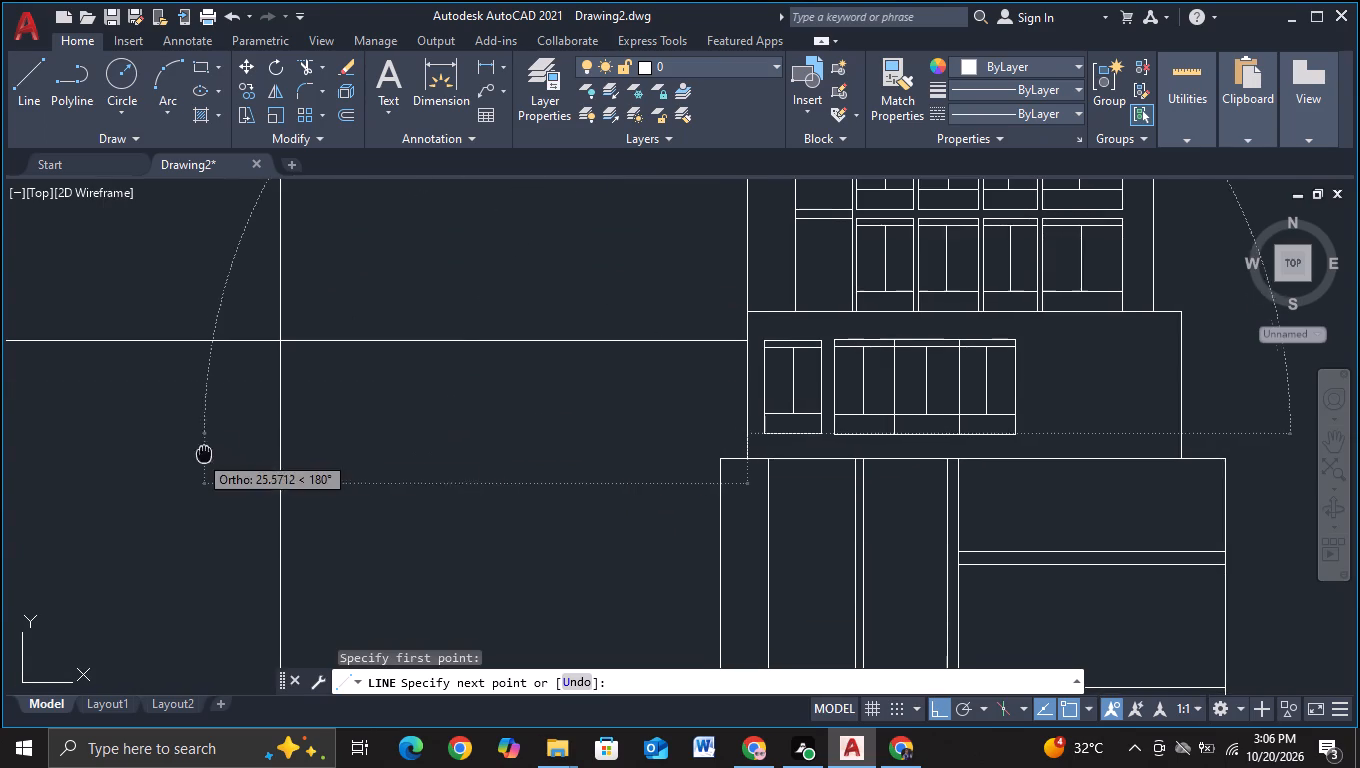
{"action": "middle_click_drag", "start_coordinate": [211, 449], "coordinate": [914, 431]}
{"action": "scroll", "coordinate": [913, 431], "scroll_direction": "up", "scroll_amount": 1}
{"action": "scroll", "coordinate": [287, 412], "scroll_direction": "down", "scroll_amount": 2}
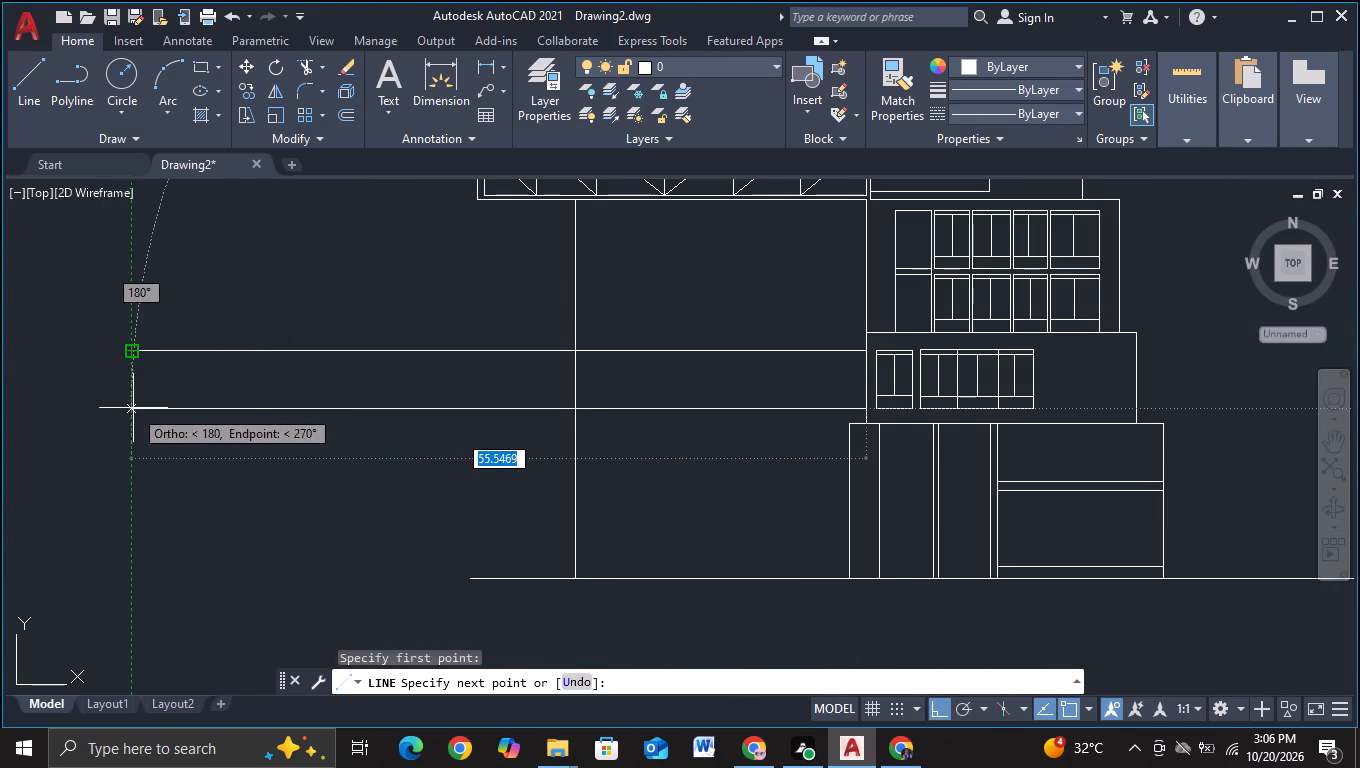
{"action": "left_click", "coordinate": [133, 408]}
{"action": "key", "text": "Escape"}
Trim the portion of the vertical support line lying between the two long horizontal lines.
{"action": "left_click", "coordinate": [303, 61]}
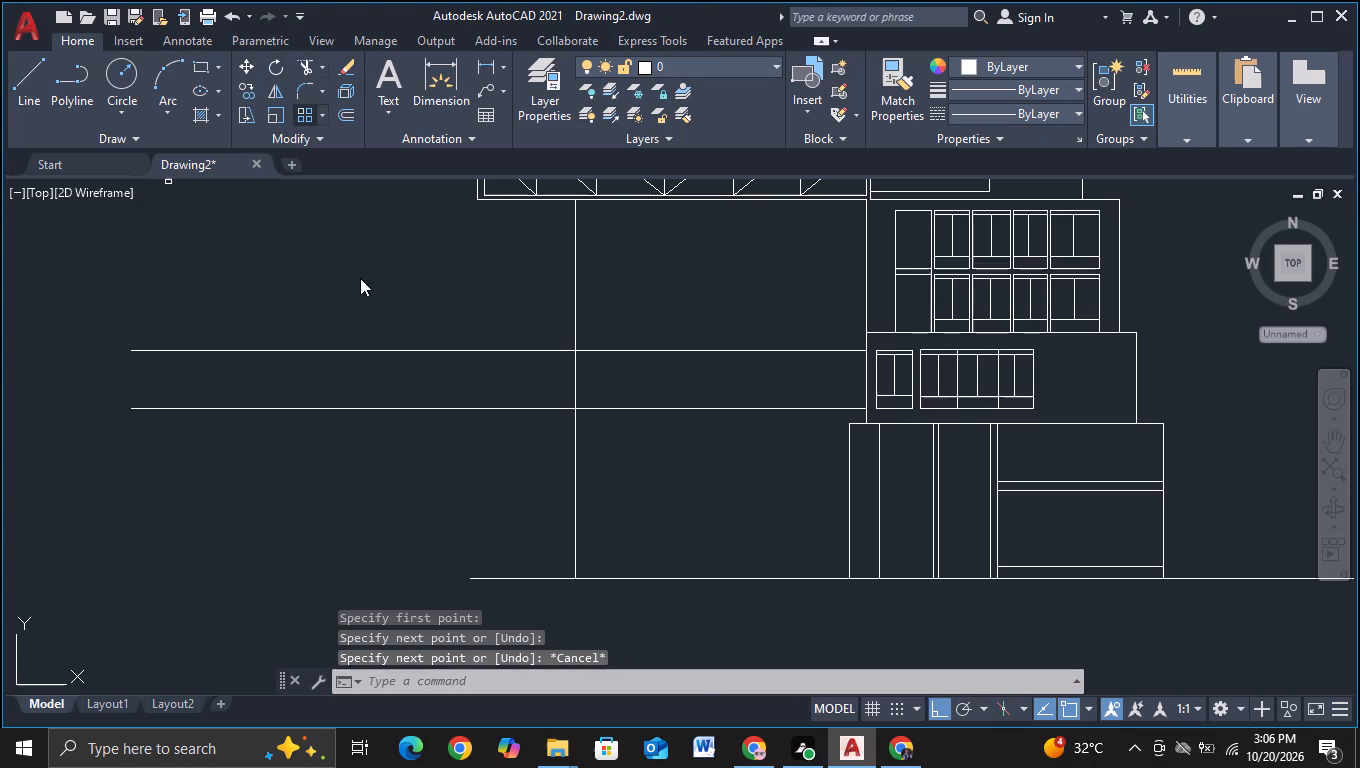
{"action": "left_click_drag", "start_coordinate": [486, 368], "coordinate": [651, 389]}
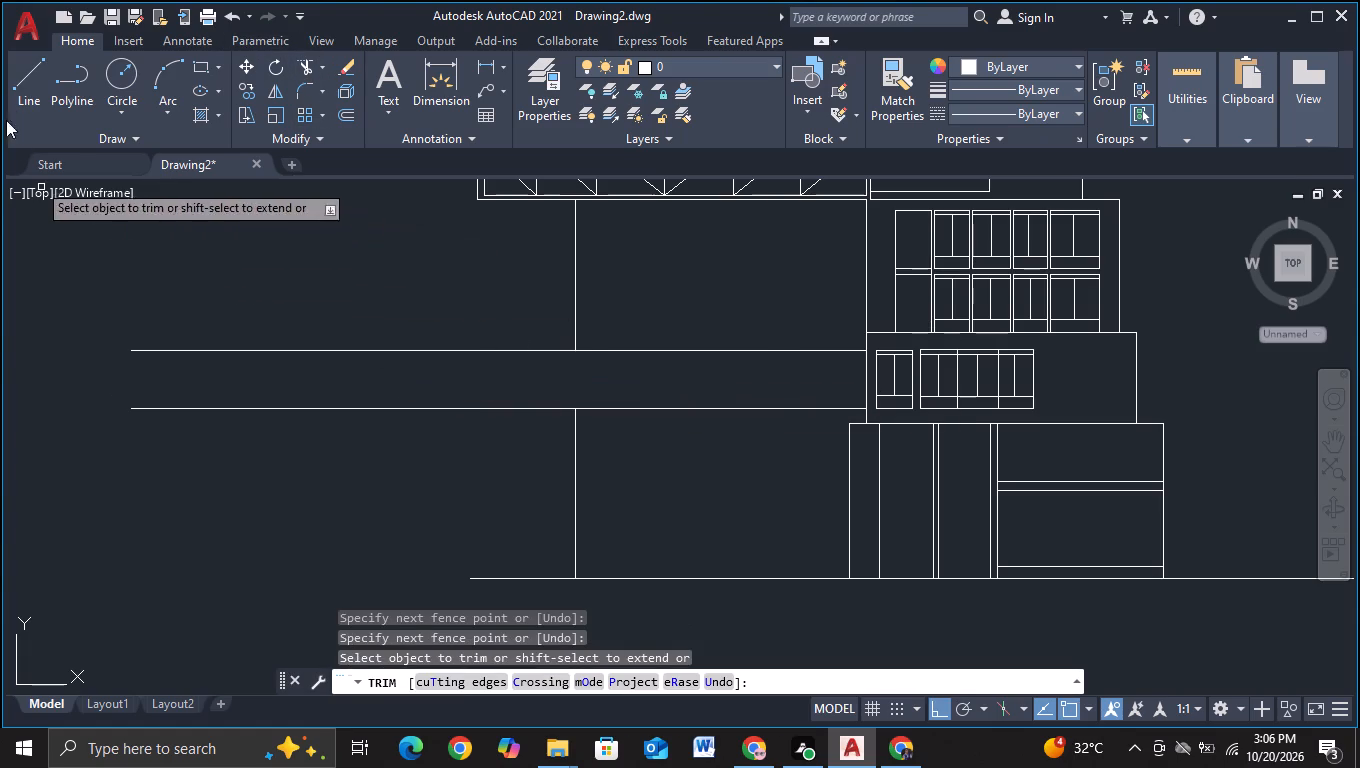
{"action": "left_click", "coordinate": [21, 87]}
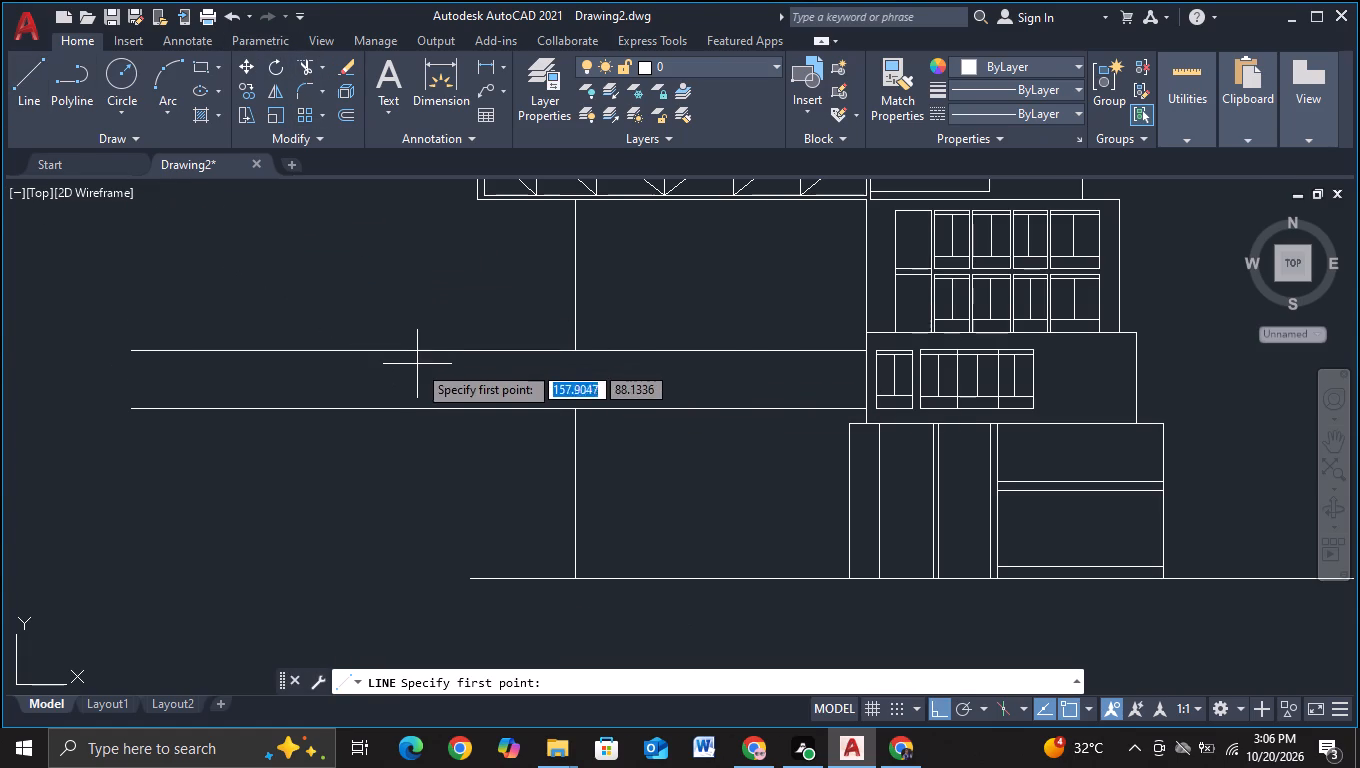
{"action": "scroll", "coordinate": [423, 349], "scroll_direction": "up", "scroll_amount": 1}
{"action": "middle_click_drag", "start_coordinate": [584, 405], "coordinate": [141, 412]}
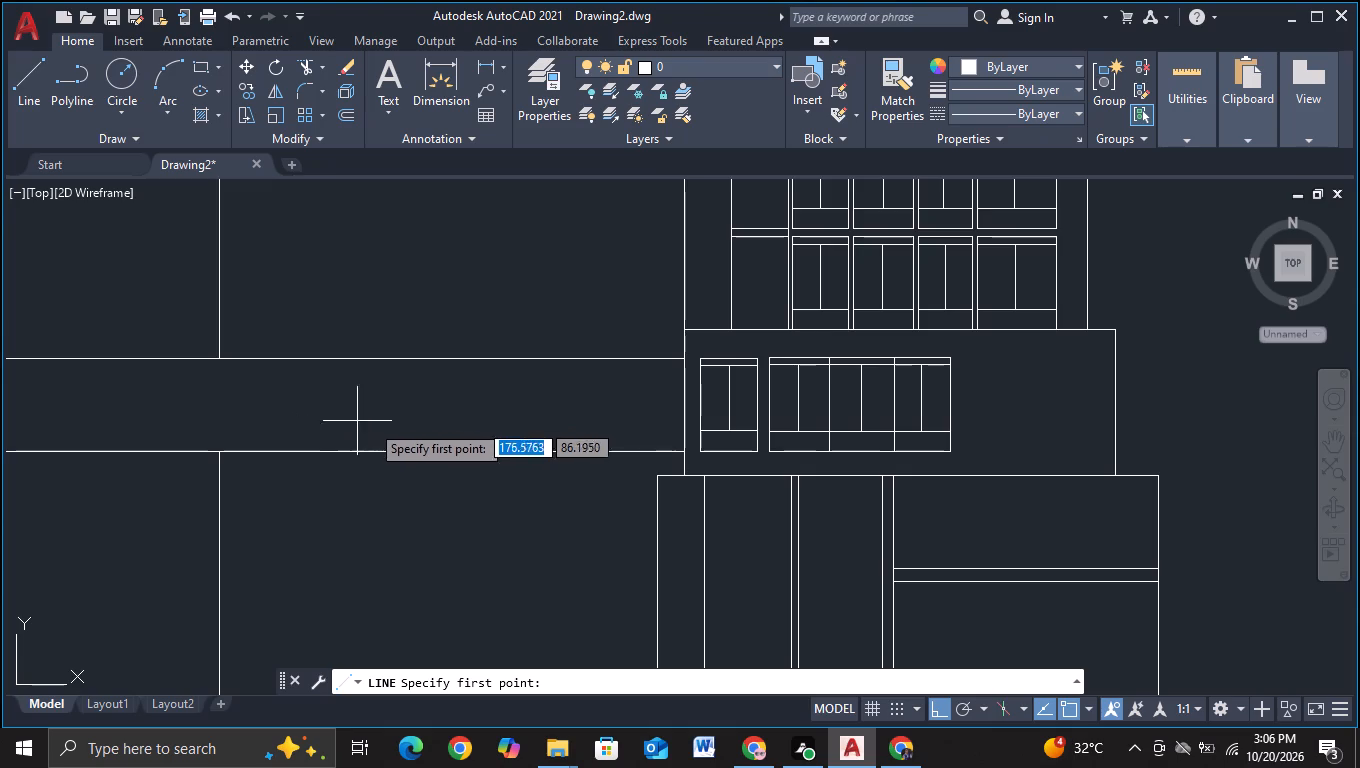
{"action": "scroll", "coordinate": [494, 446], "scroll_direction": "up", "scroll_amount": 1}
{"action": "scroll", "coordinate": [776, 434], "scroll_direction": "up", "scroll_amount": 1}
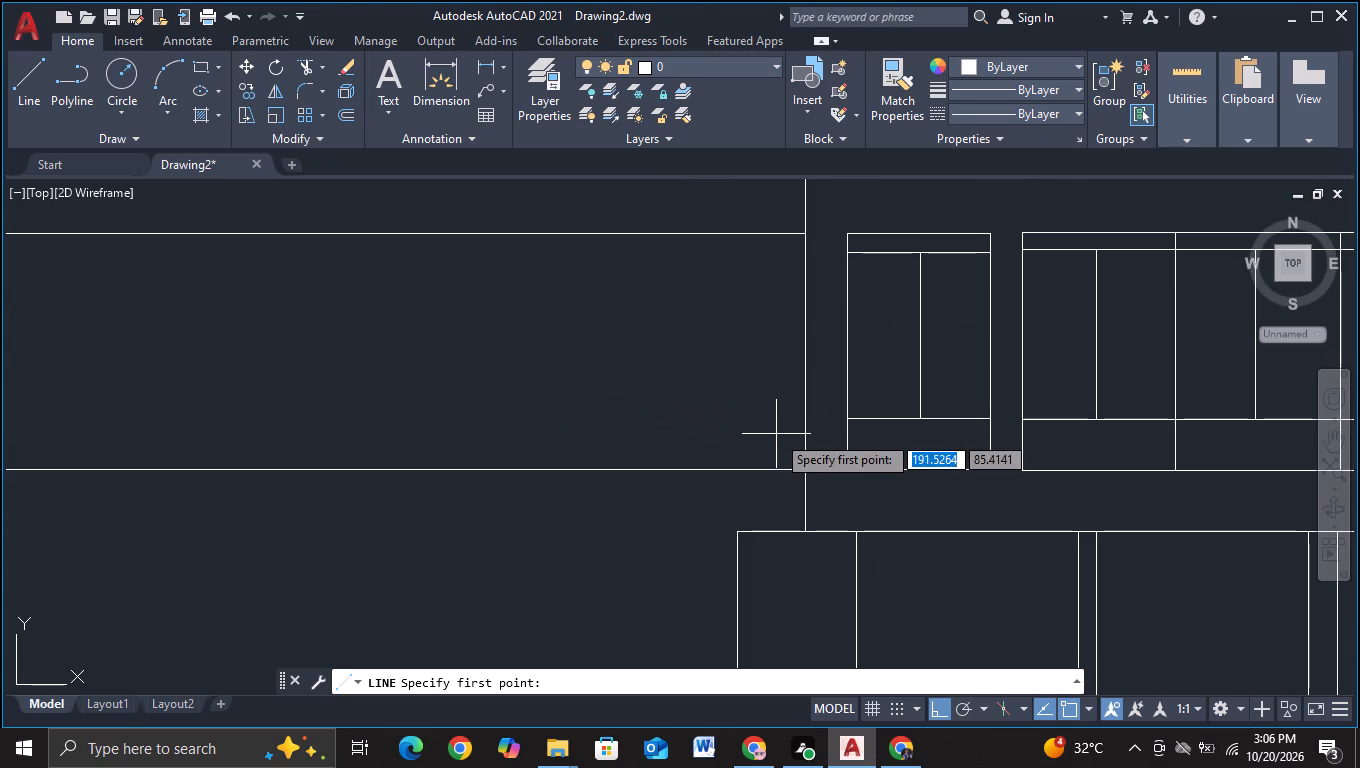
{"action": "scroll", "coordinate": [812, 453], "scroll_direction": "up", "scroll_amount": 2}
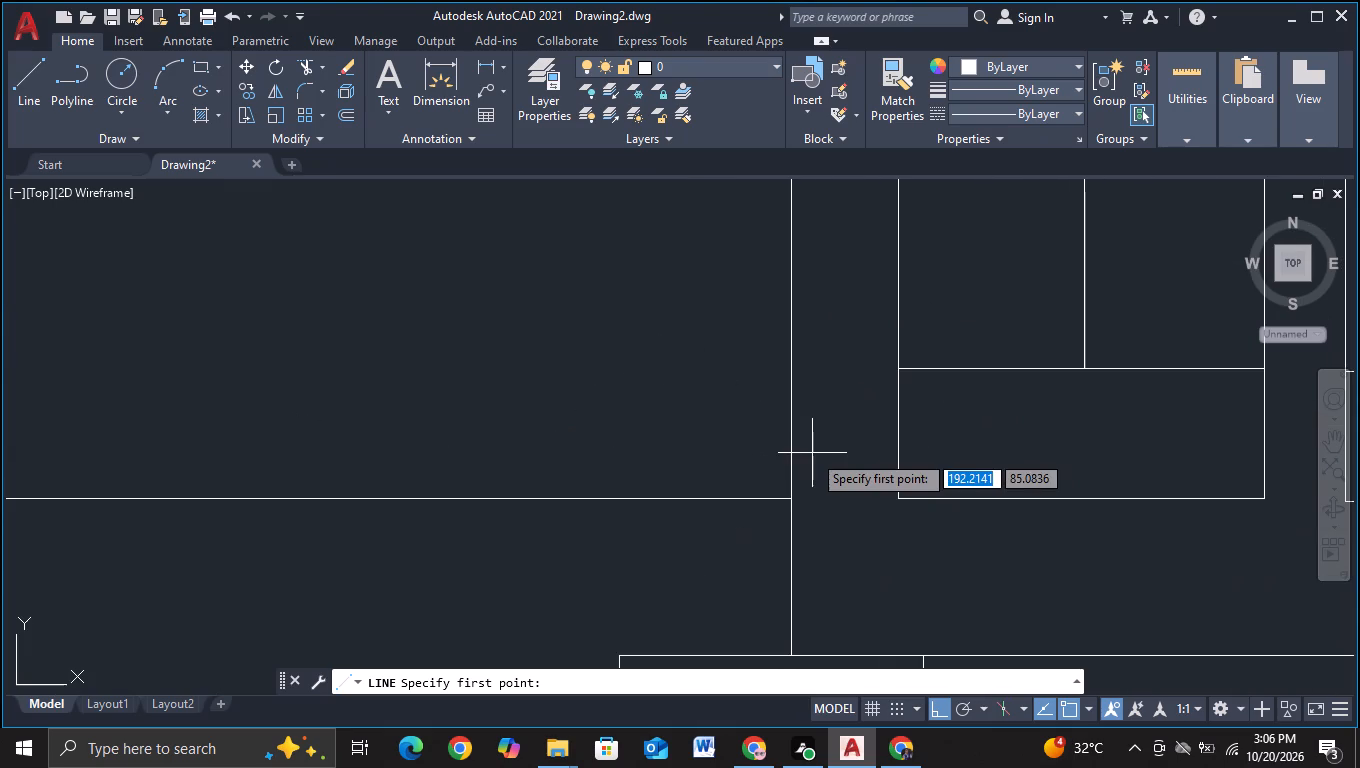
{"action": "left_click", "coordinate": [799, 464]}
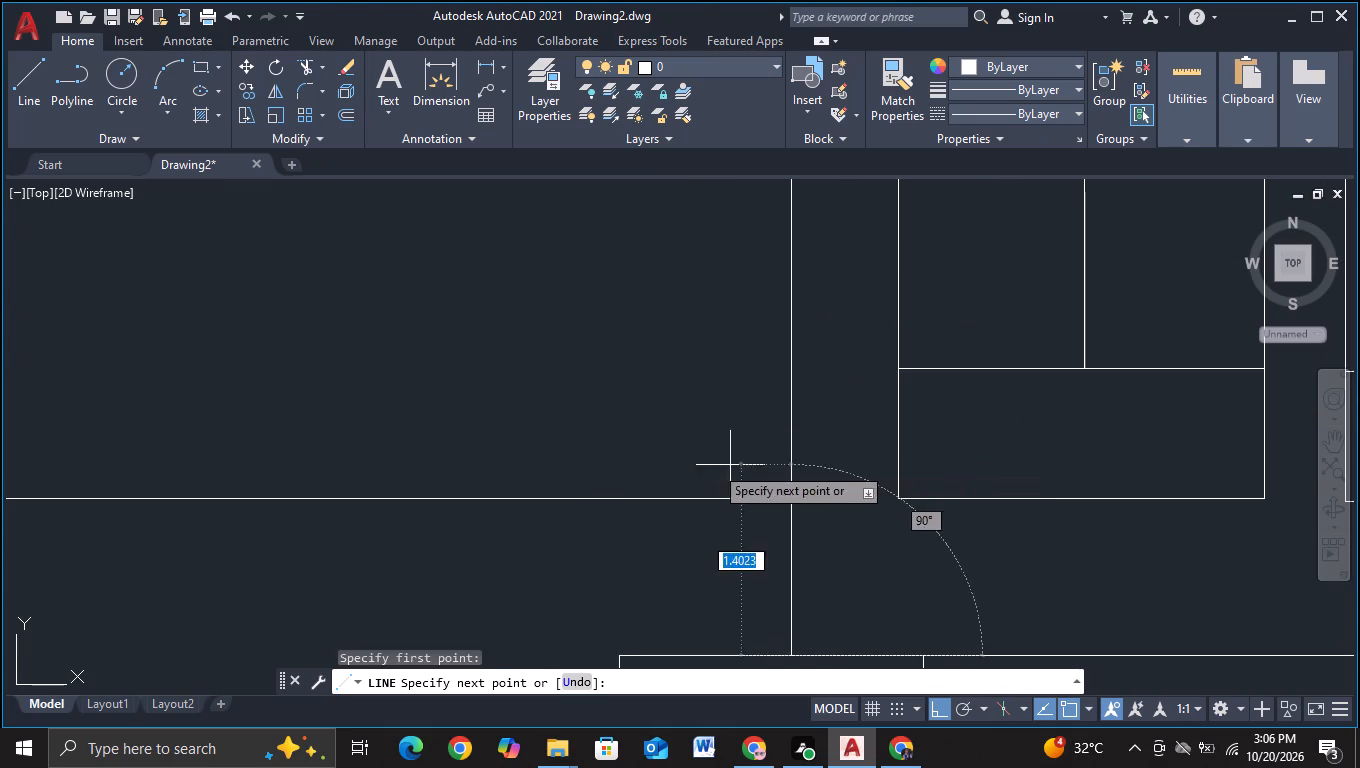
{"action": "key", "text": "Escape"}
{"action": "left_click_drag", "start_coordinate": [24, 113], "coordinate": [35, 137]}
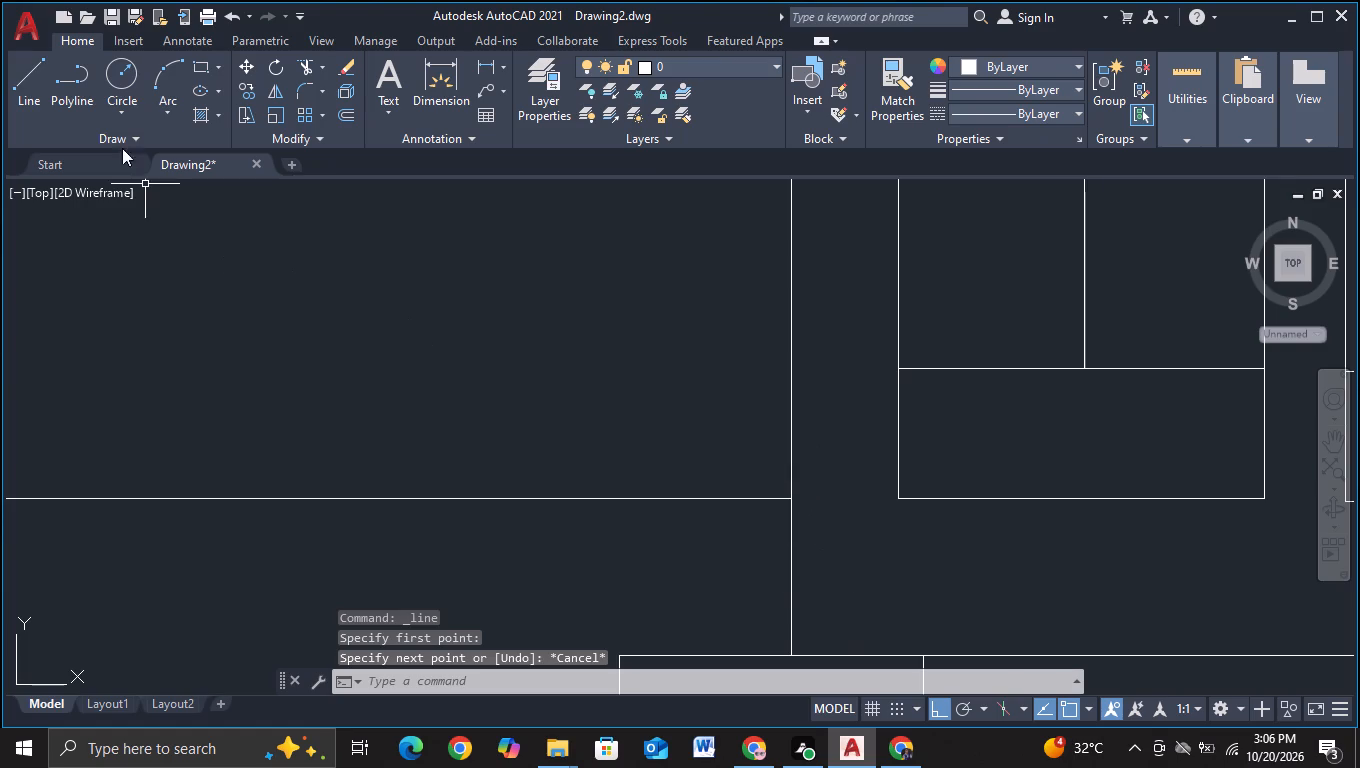
Draw a horizontal line about 57 units long leftward from the tower's left edge, just above the wing's bottom line, running past its end.
{"action": "left_click", "coordinate": [31, 105]}
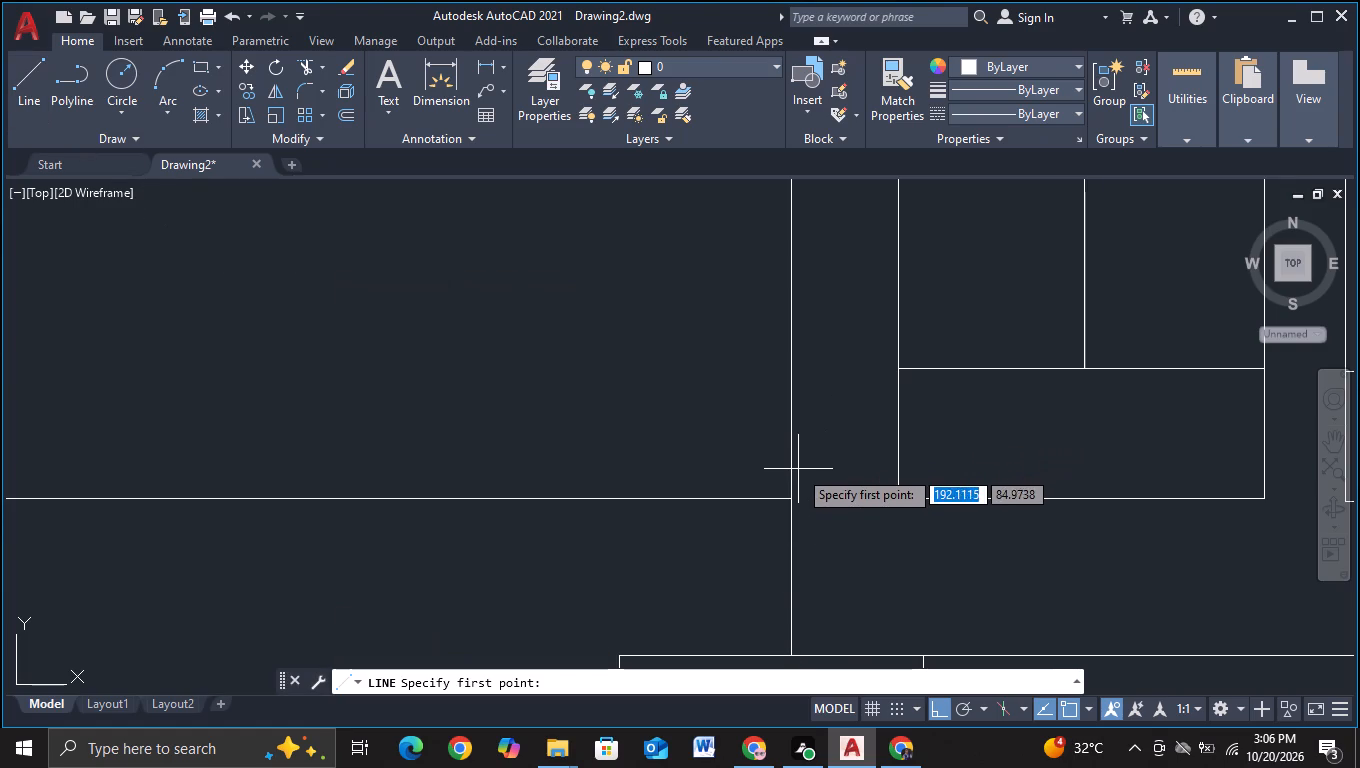
{"action": "key", "text": "F3"}
{"action": "left_click", "coordinate": [798, 469]}
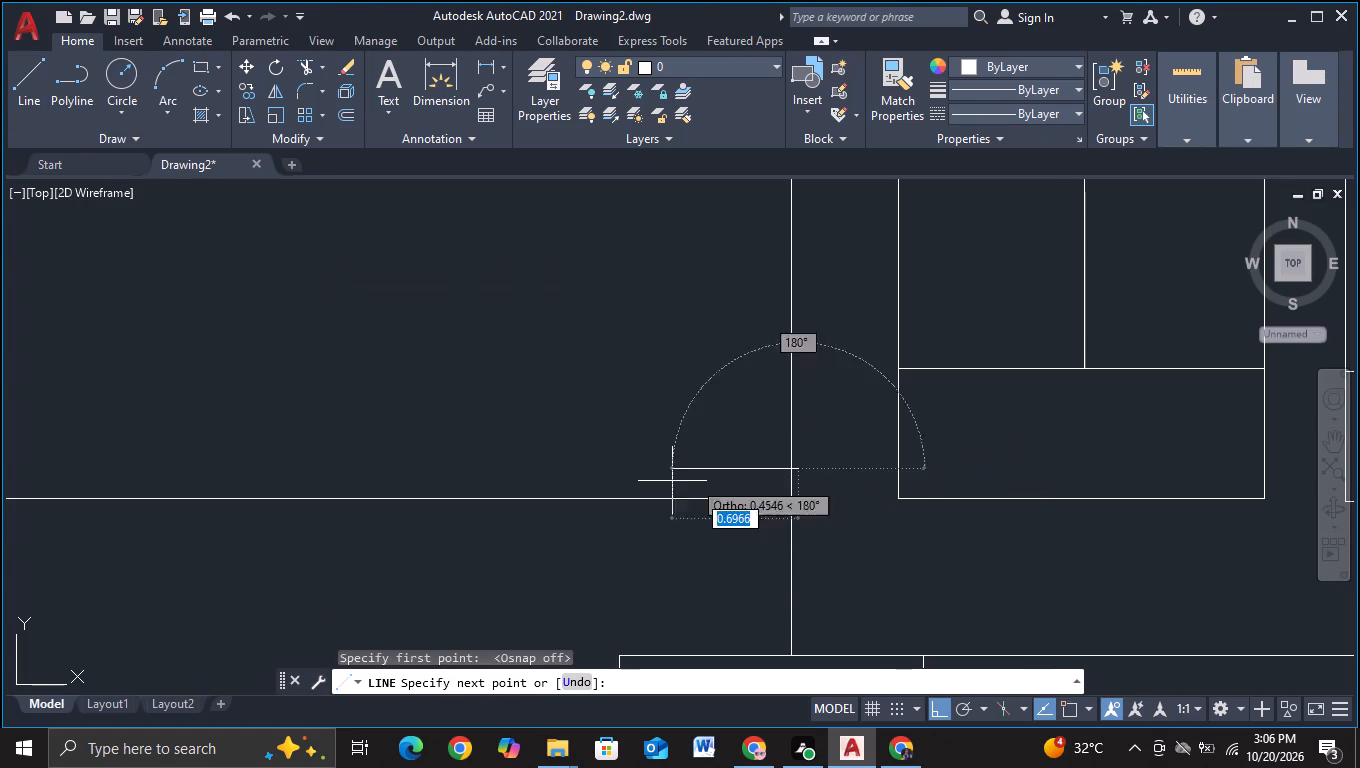
{"action": "scroll", "coordinate": [595, 483], "scroll_direction": "down", "scroll_amount": 2}
{"action": "middle_click_drag", "start_coordinate": [484, 518], "coordinate": [1193, 509]}
{"action": "scroll", "coordinate": [497, 502], "scroll_direction": "down", "scroll_amount": 2}
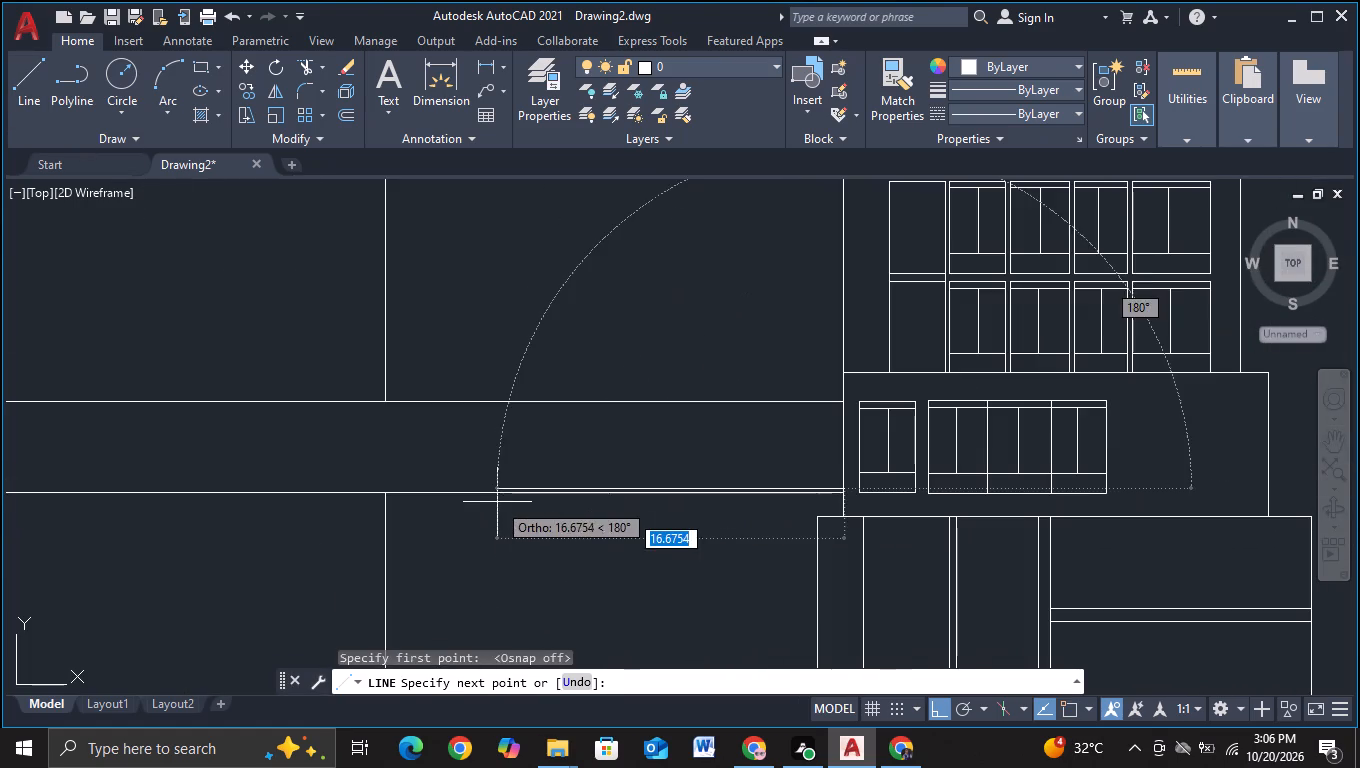
{"action": "middle_click_drag", "start_coordinate": [492, 510], "coordinate": [872, 526]}
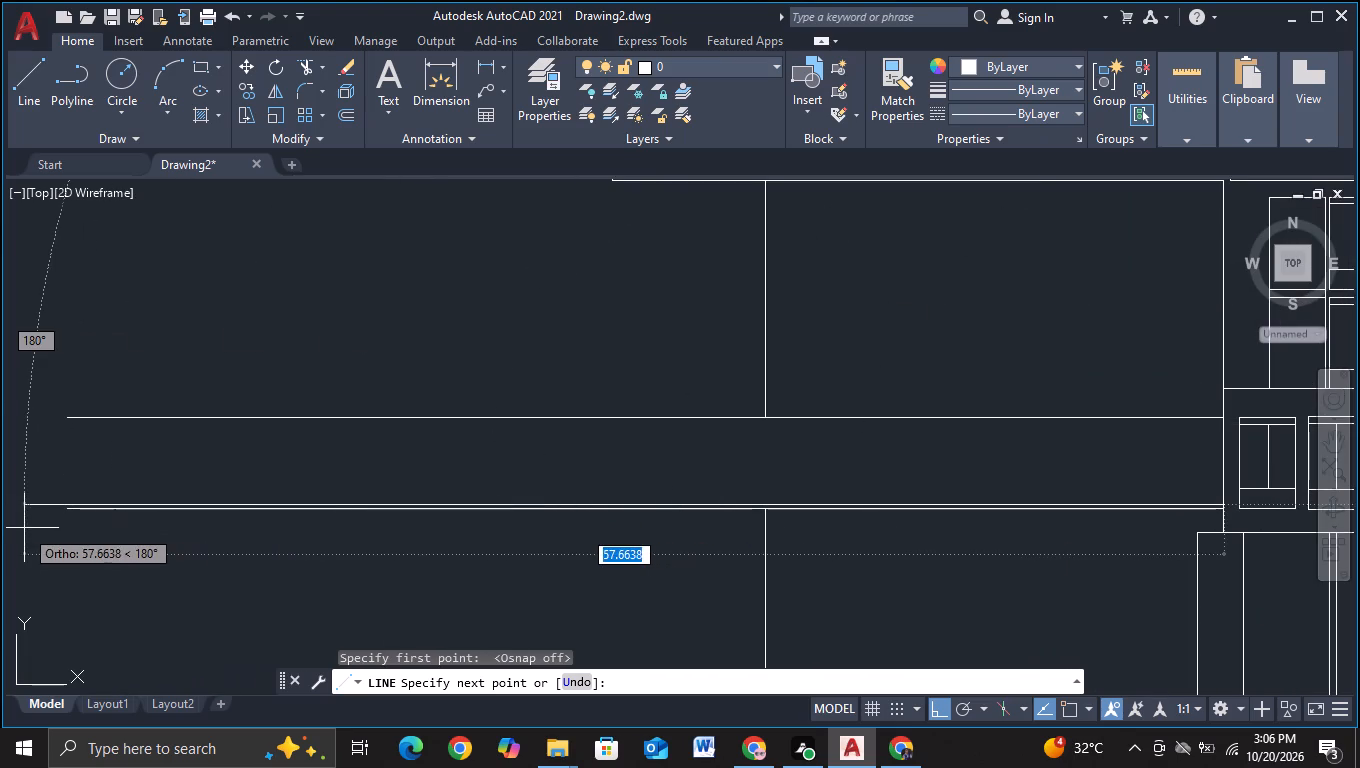
{"action": "left_click", "coordinate": [36, 523]}
{"action": "key", "text": "Escape"}
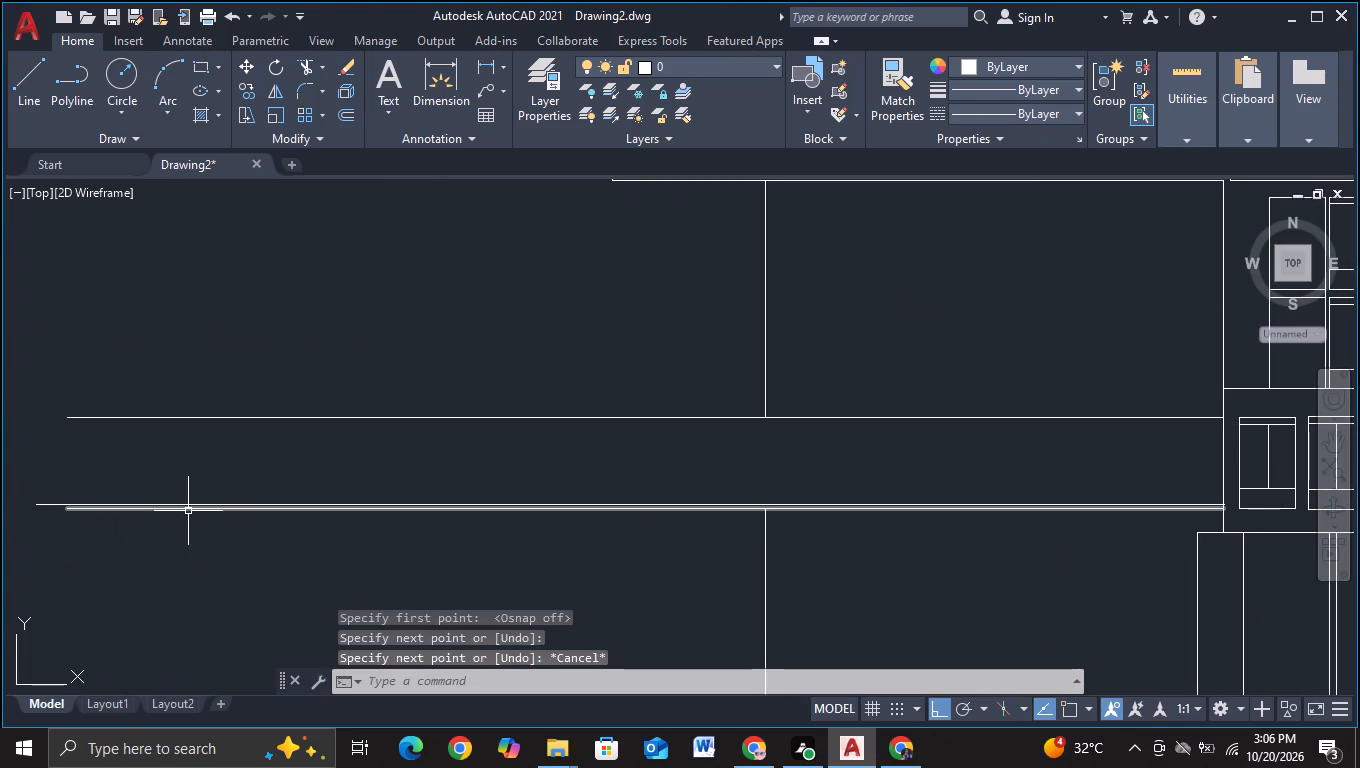
Draw a vertical line about 6.9 units long down from the left end of the wing's top line, crossing both lower lines.
{"action": "left_click", "coordinate": [32, 85]}
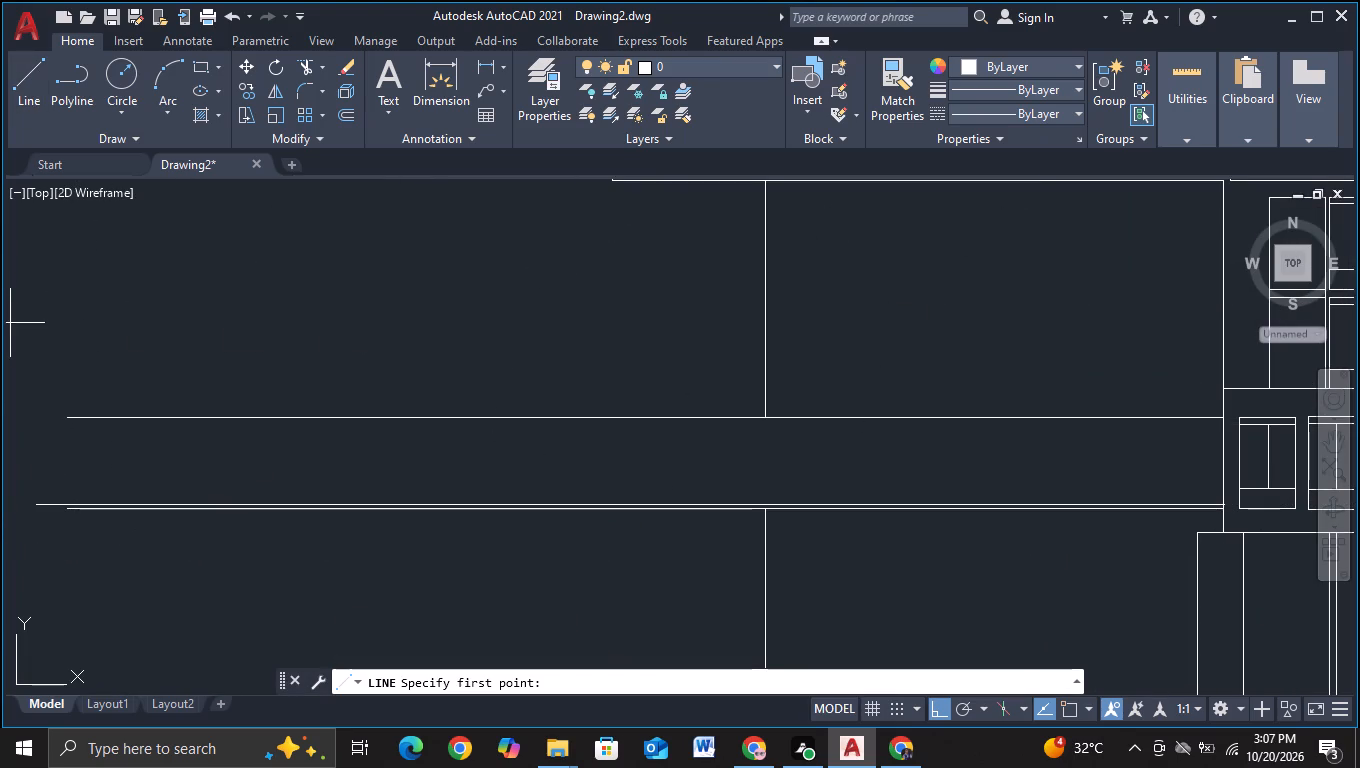
{"action": "key", "text": "F3"}
{"action": "left_click", "coordinate": [65, 415]}
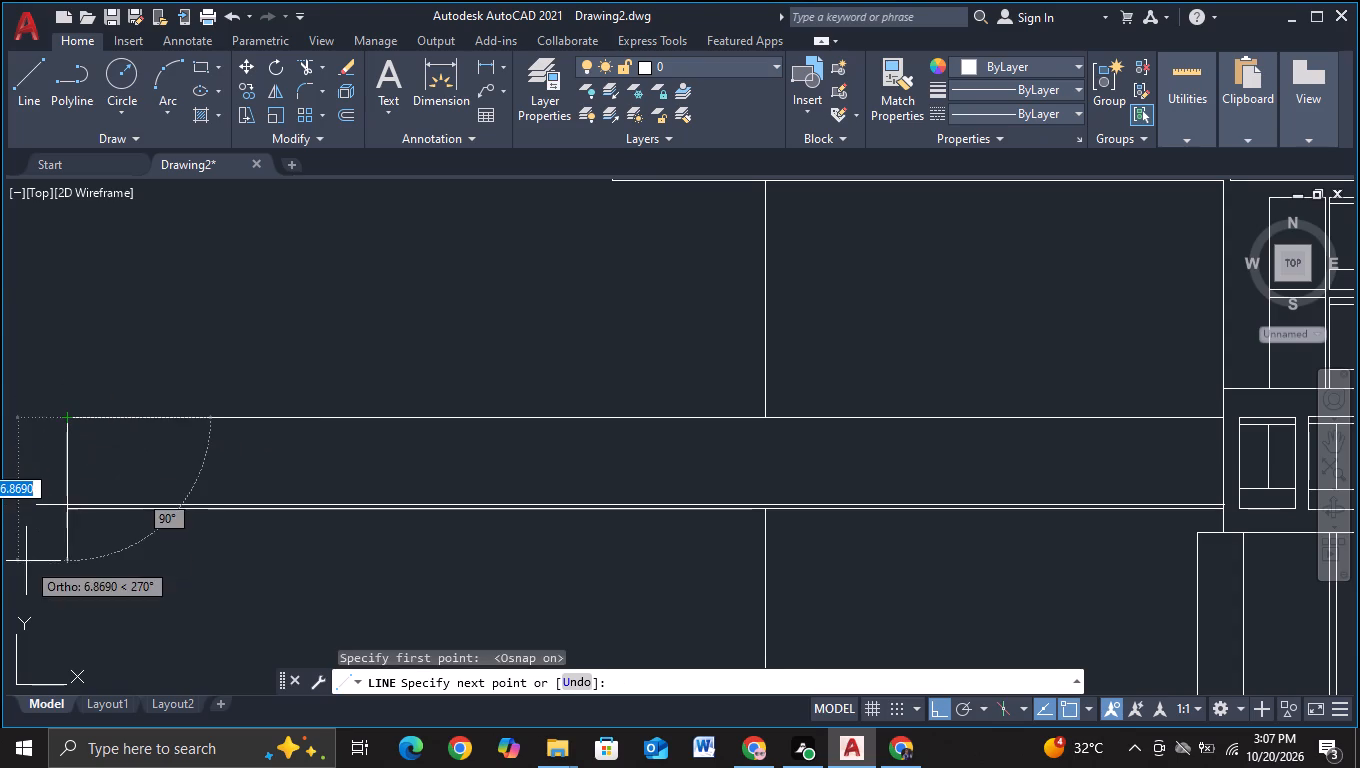
{"action": "left_click", "coordinate": [26, 561]}
{"action": "key", "text": "Escape"}
Trim the line ends that extend beyond the wing's lower-left corner.
{"action": "left_click", "coordinate": [299, 66]}
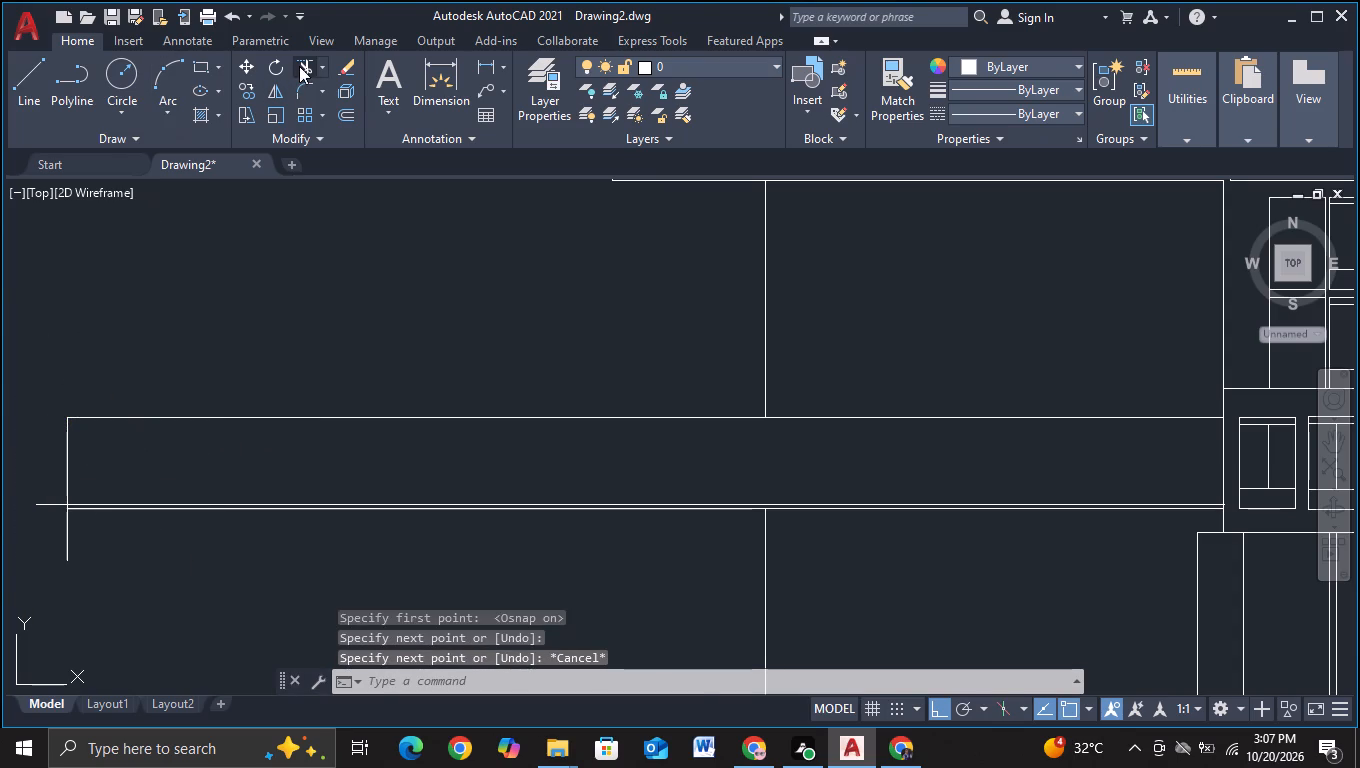
{"action": "left_click_drag", "start_coordinate": [44, 489], "coordinate": [122, 538]}
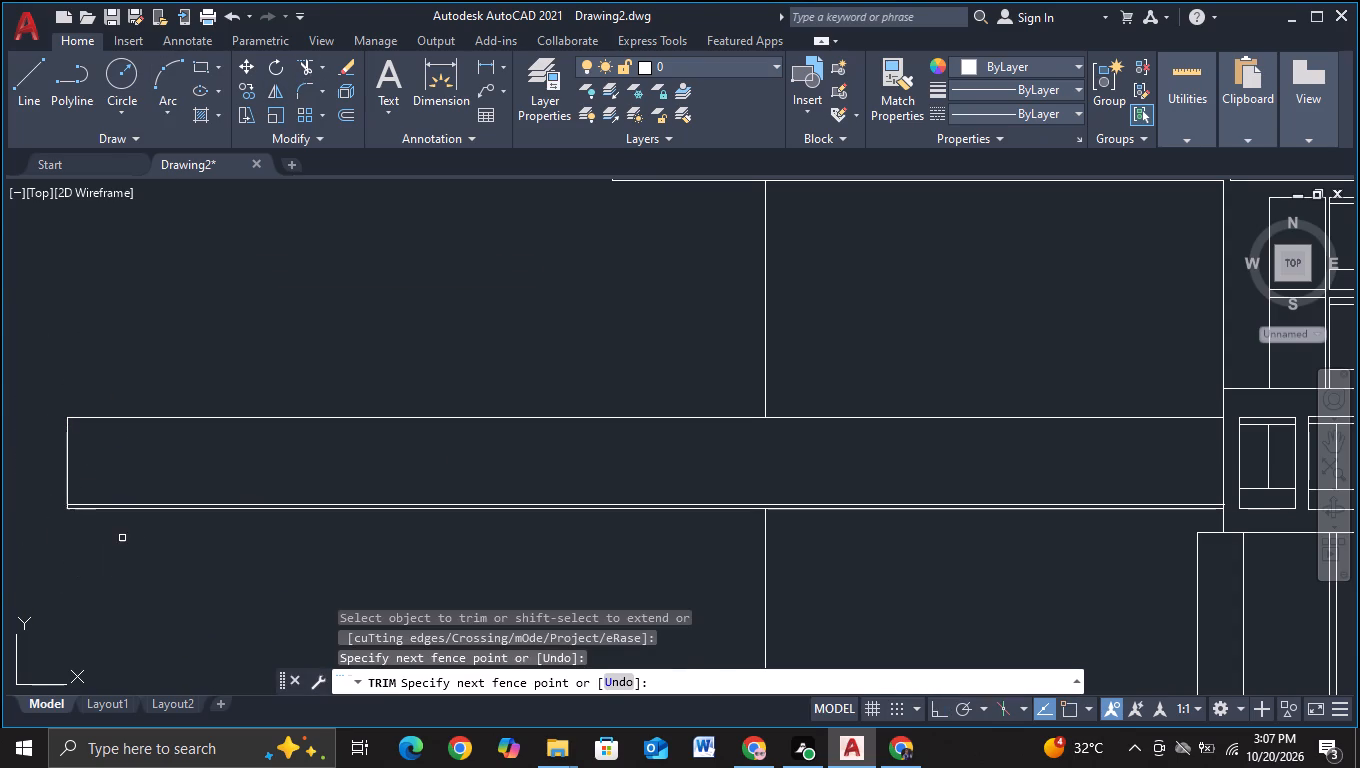
{"action": "scroll", "coordinate": [127, 541], "scroll_direction": "up", "scroll_amount": 2}
{"action": "key", "text": "Escape"}
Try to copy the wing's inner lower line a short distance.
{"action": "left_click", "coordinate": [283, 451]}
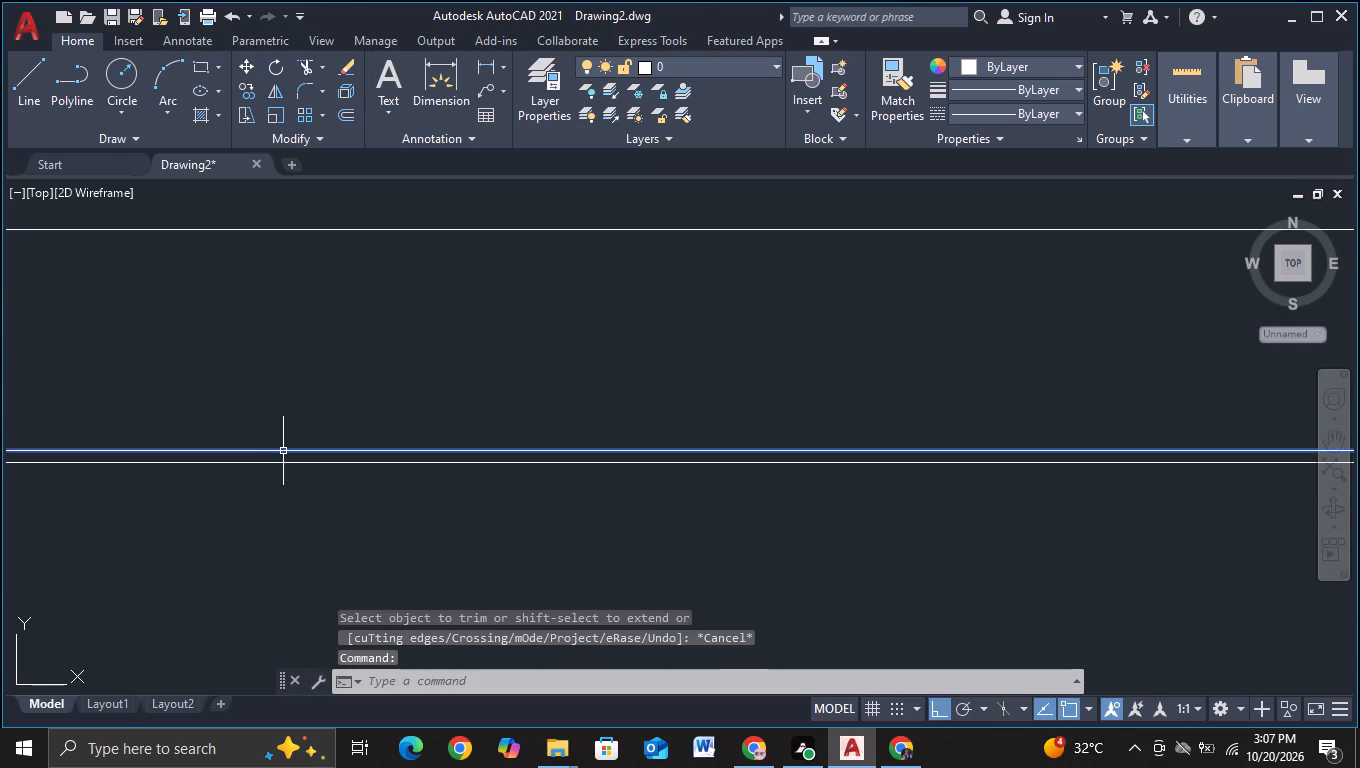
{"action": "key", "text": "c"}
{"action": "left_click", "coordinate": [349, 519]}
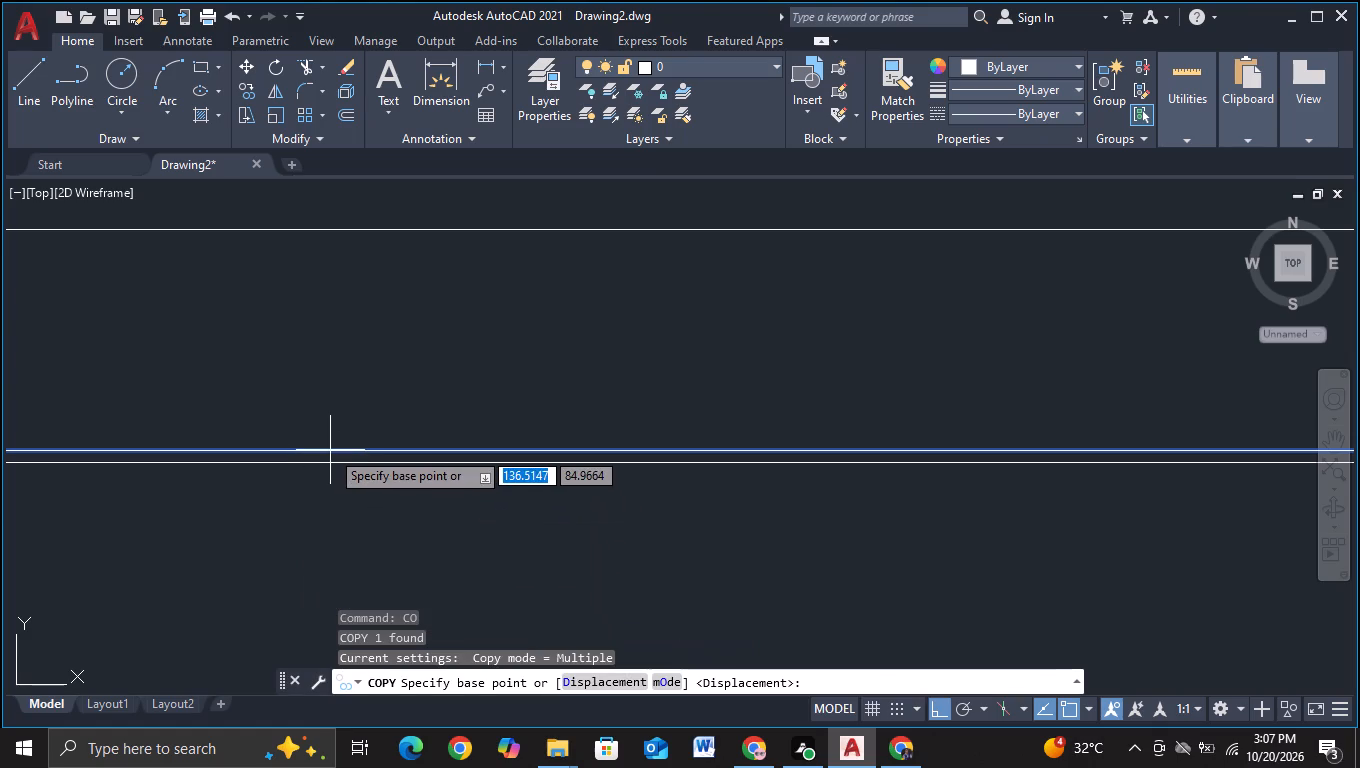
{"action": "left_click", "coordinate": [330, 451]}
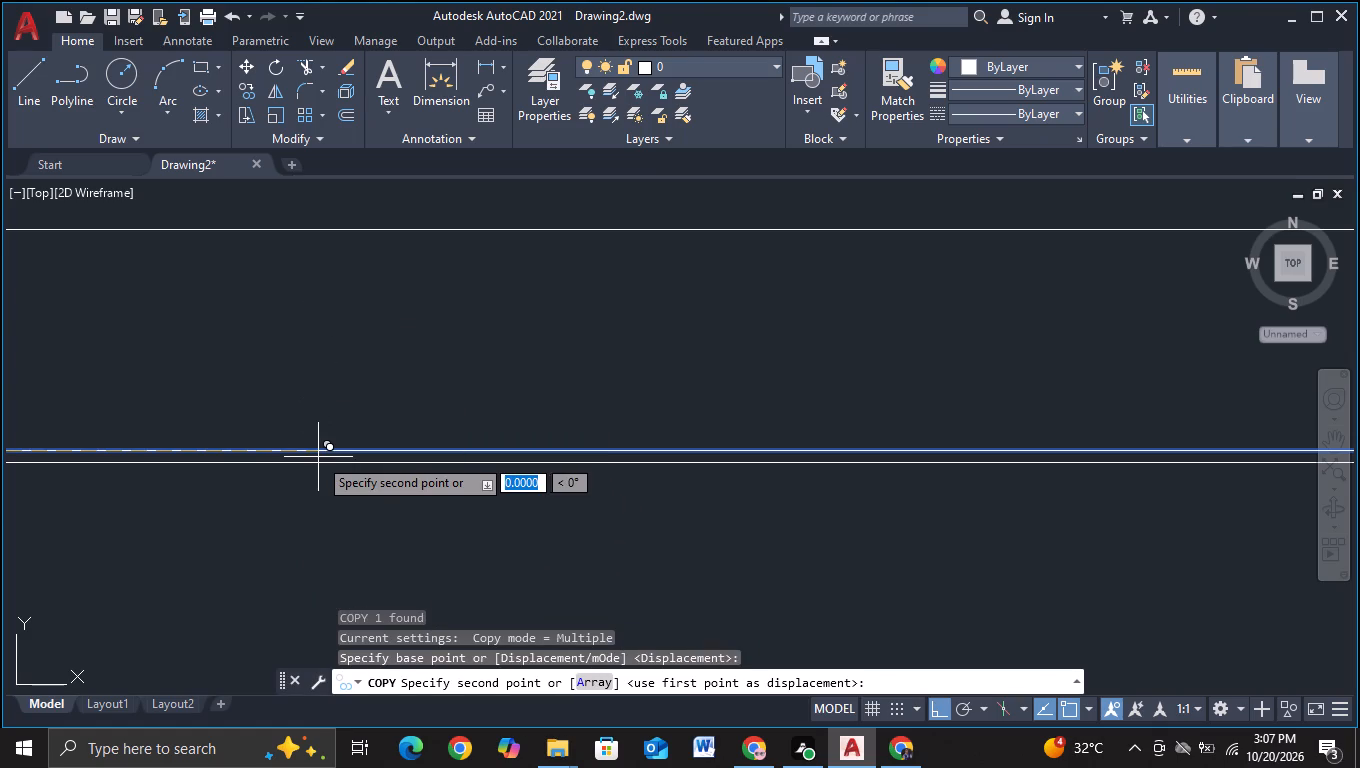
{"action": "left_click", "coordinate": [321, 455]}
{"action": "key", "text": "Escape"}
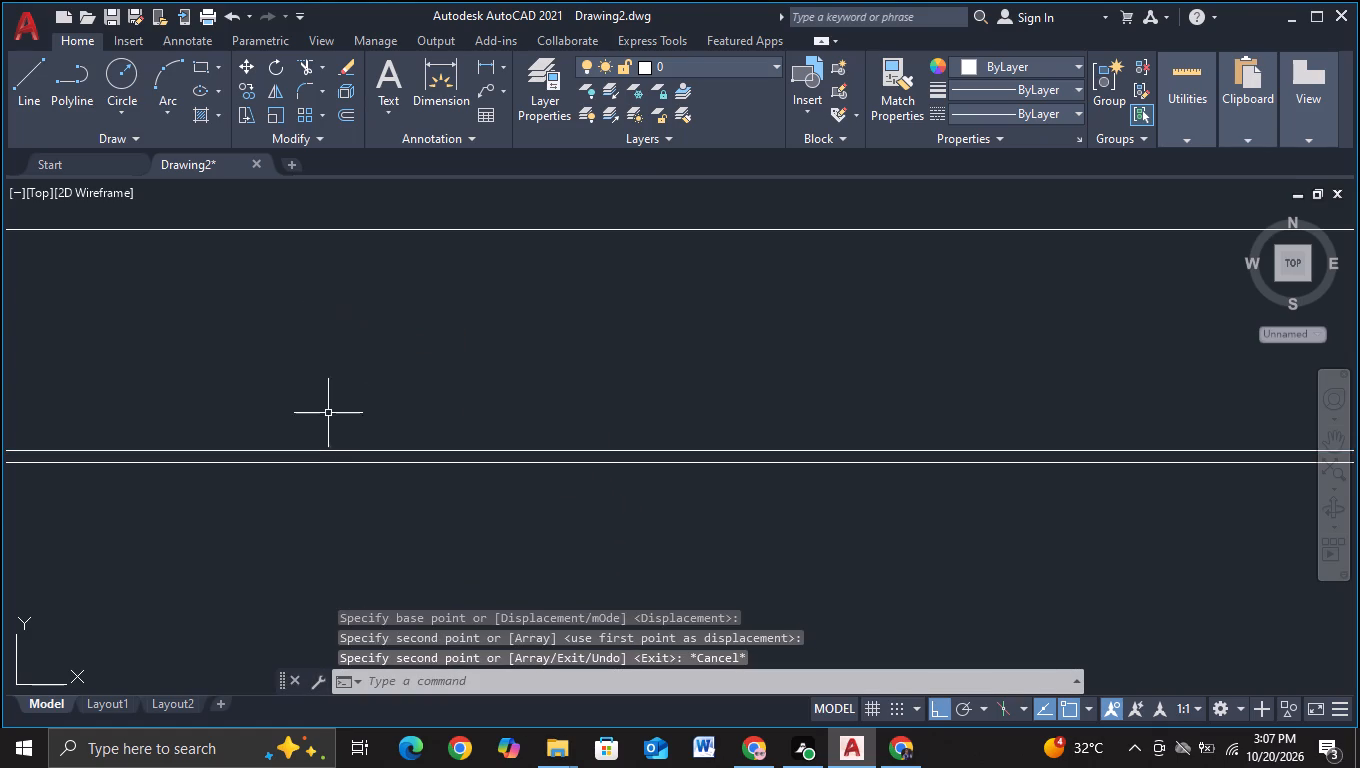
Copy the wing's inner lower line straight up about 3.7 units, just beneath the wing's top line.
{"action": "left_click", "coordinate": [337, 451]}
{"action": "key", "text": "c"}
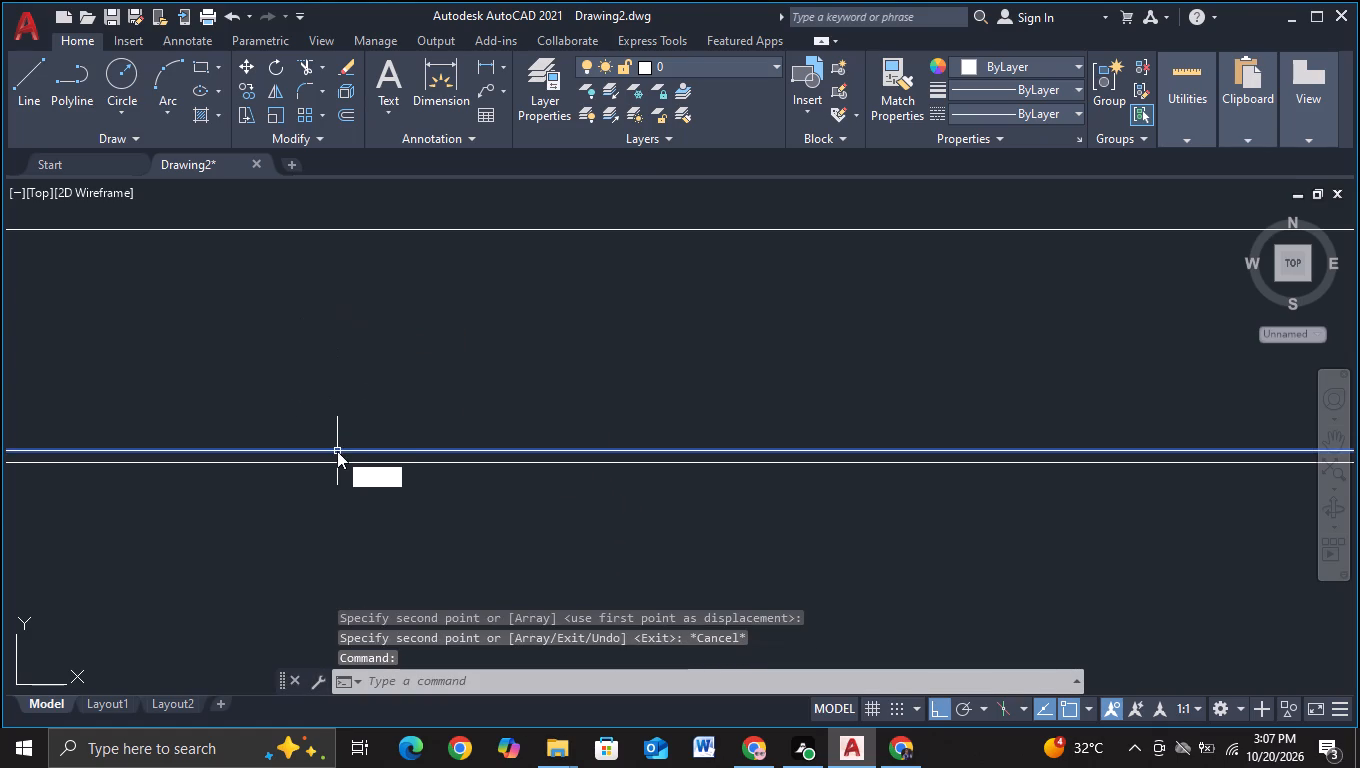
{"action": "left_click", "coordinate": [382, 515]}
{"action": "left_click", "coordinate": [385, 453]}
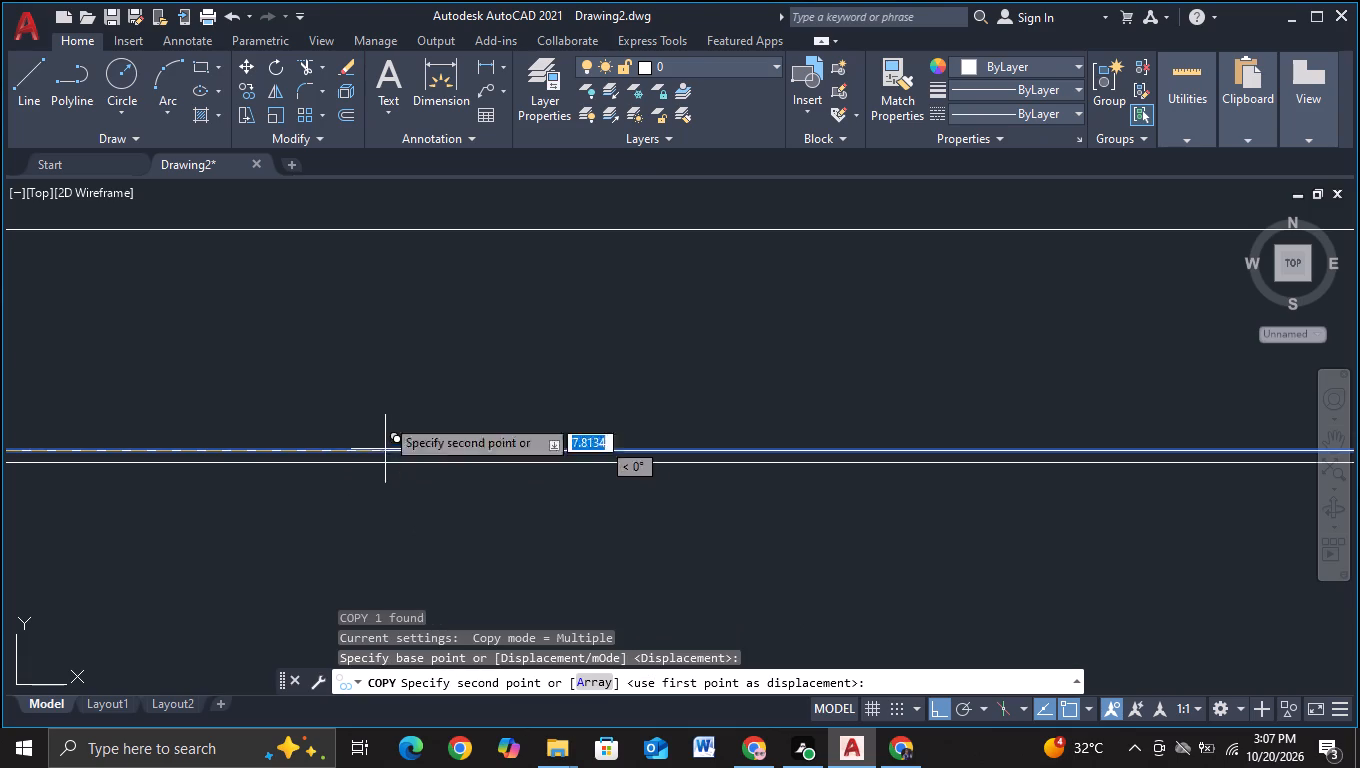
{"action": "key", "text": "F3"}
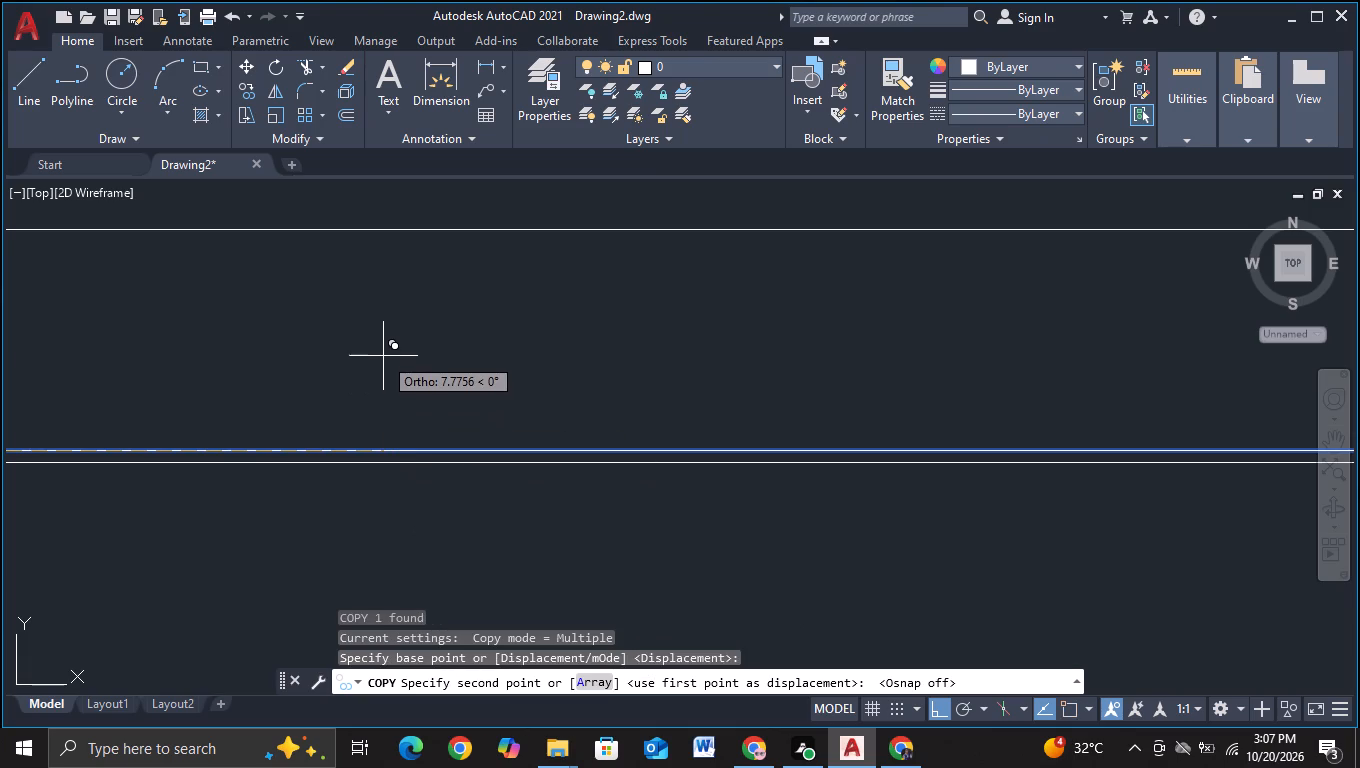
{"action": "scroll", "coordinate": [387, 321], "scroll_direction": "down", "scroll_amount": 2}
{"action": "scroll", "coordinate": [673, 350], "scroll_direction": "down", "scroll_amount": 2}
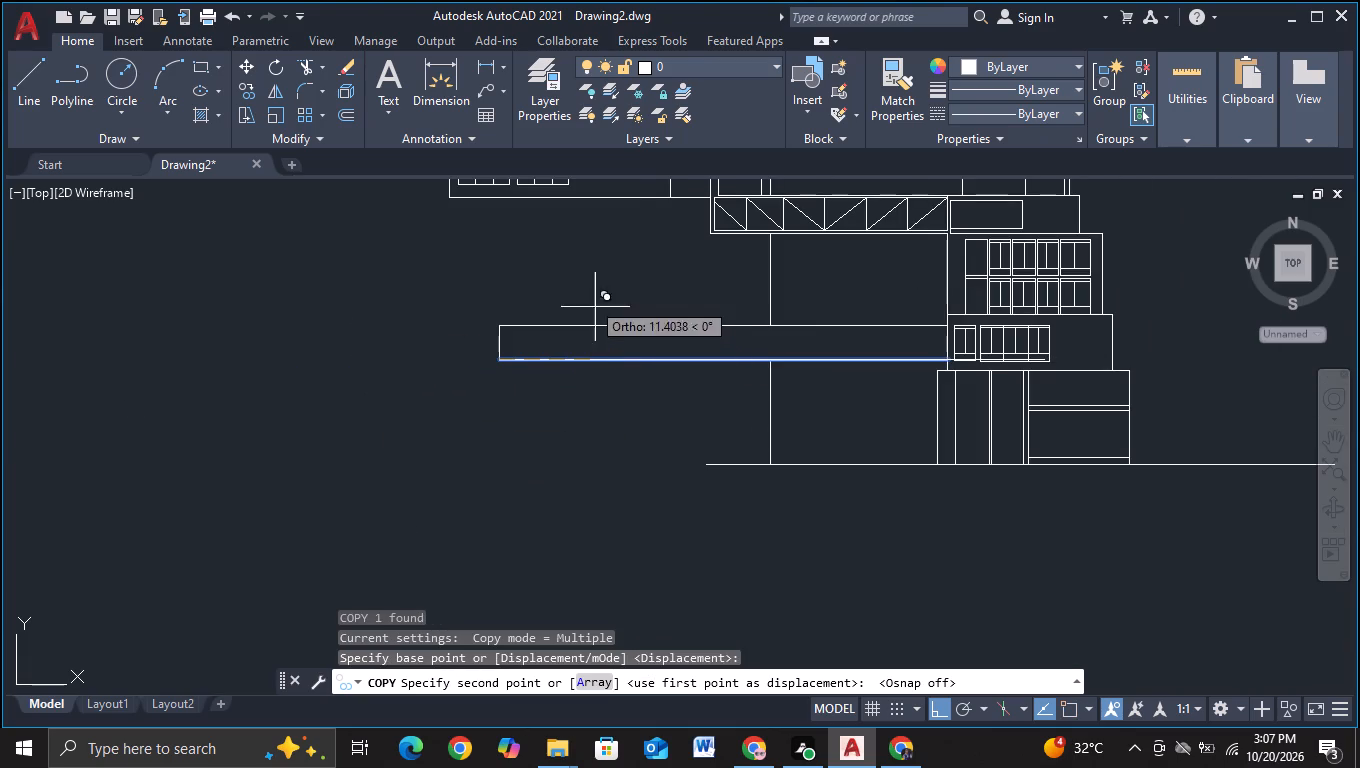
{"action": "scroll", "coordinate": [511, 335], "scroll_direction": "up", "scroll_amount": 1}
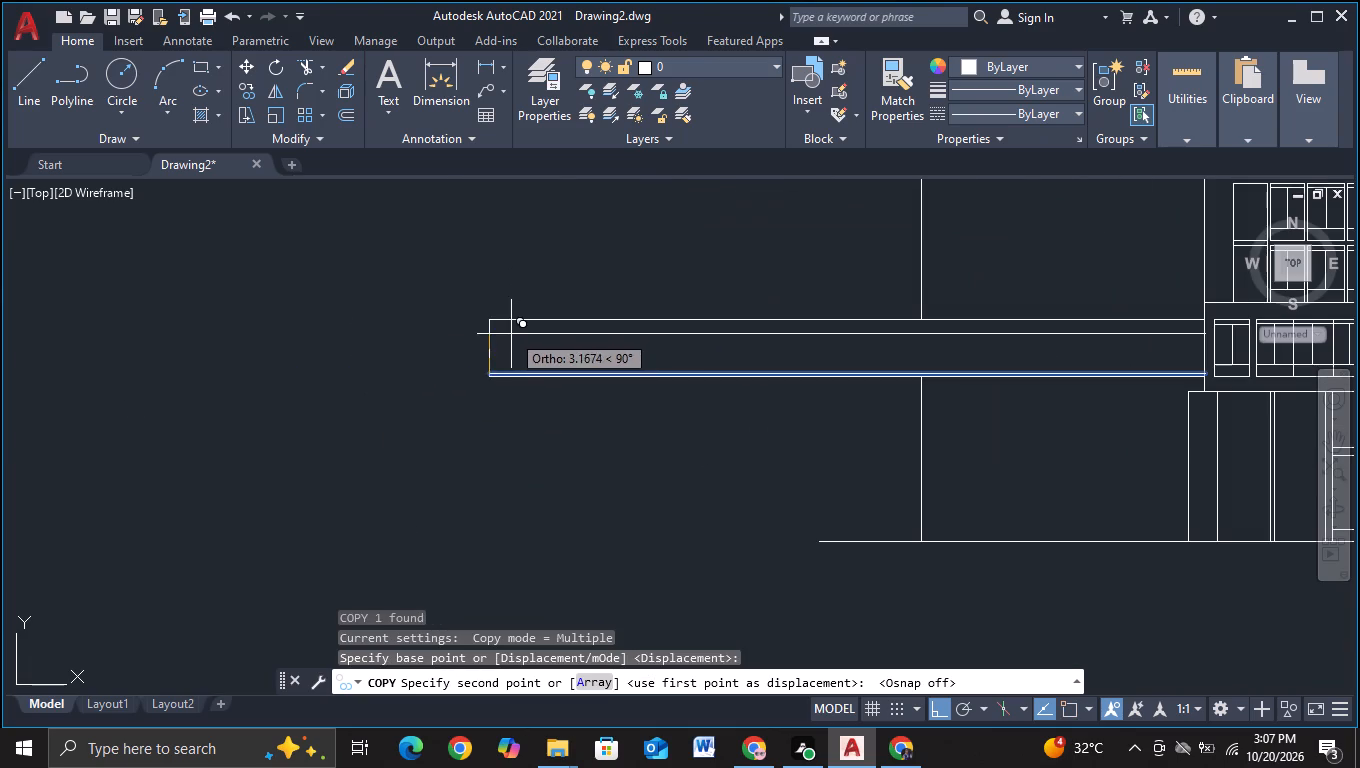
{"action": "scroll", "coordinate": [510, 331], "scroll_direction": "up", "scroll_amount": 2}
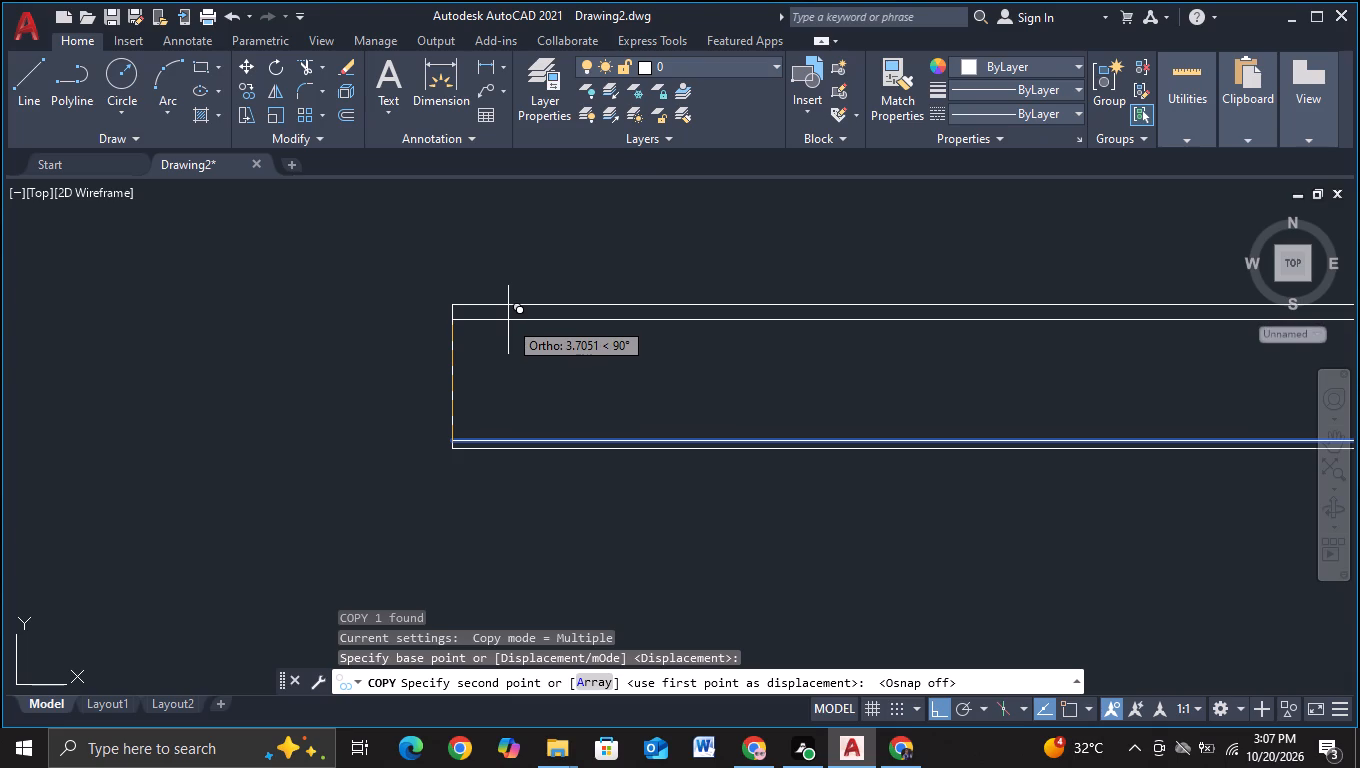
{"action": "left_click", "coordinate": [508, 320]}
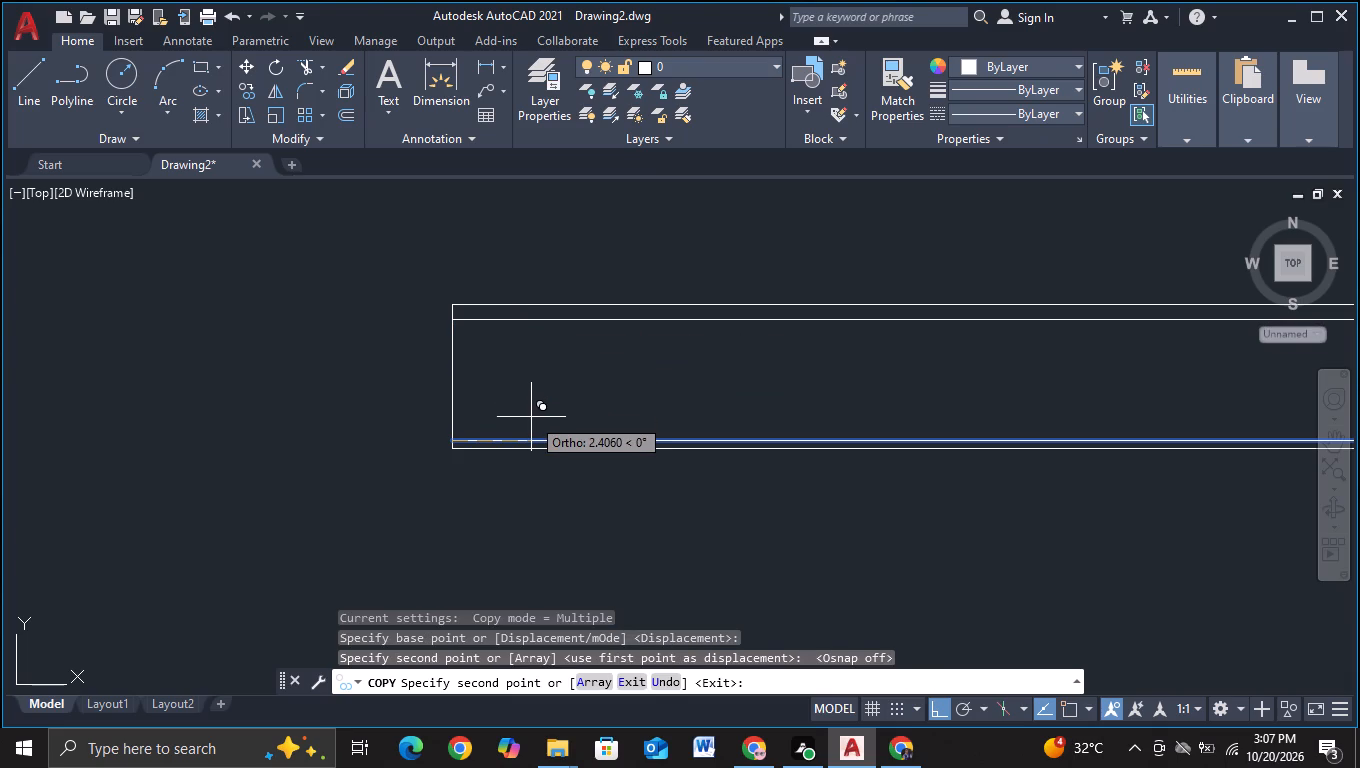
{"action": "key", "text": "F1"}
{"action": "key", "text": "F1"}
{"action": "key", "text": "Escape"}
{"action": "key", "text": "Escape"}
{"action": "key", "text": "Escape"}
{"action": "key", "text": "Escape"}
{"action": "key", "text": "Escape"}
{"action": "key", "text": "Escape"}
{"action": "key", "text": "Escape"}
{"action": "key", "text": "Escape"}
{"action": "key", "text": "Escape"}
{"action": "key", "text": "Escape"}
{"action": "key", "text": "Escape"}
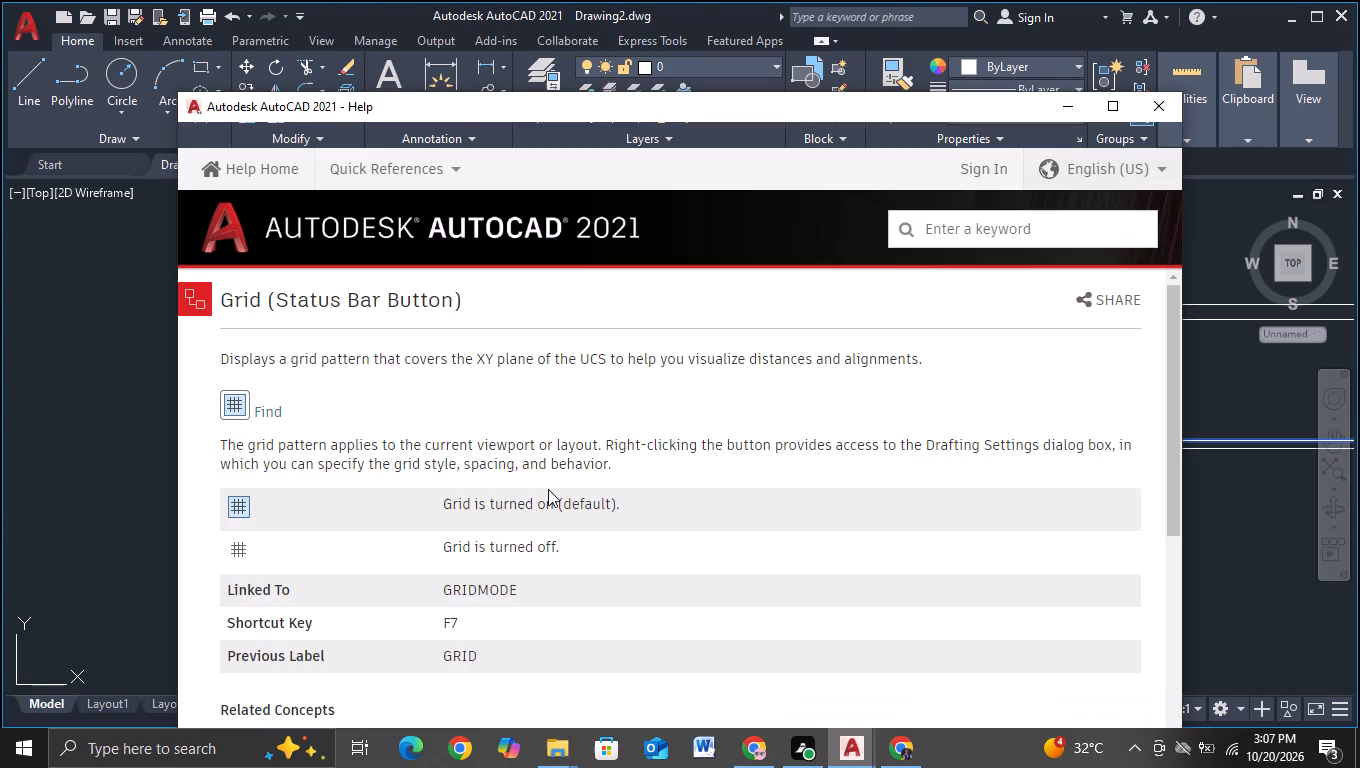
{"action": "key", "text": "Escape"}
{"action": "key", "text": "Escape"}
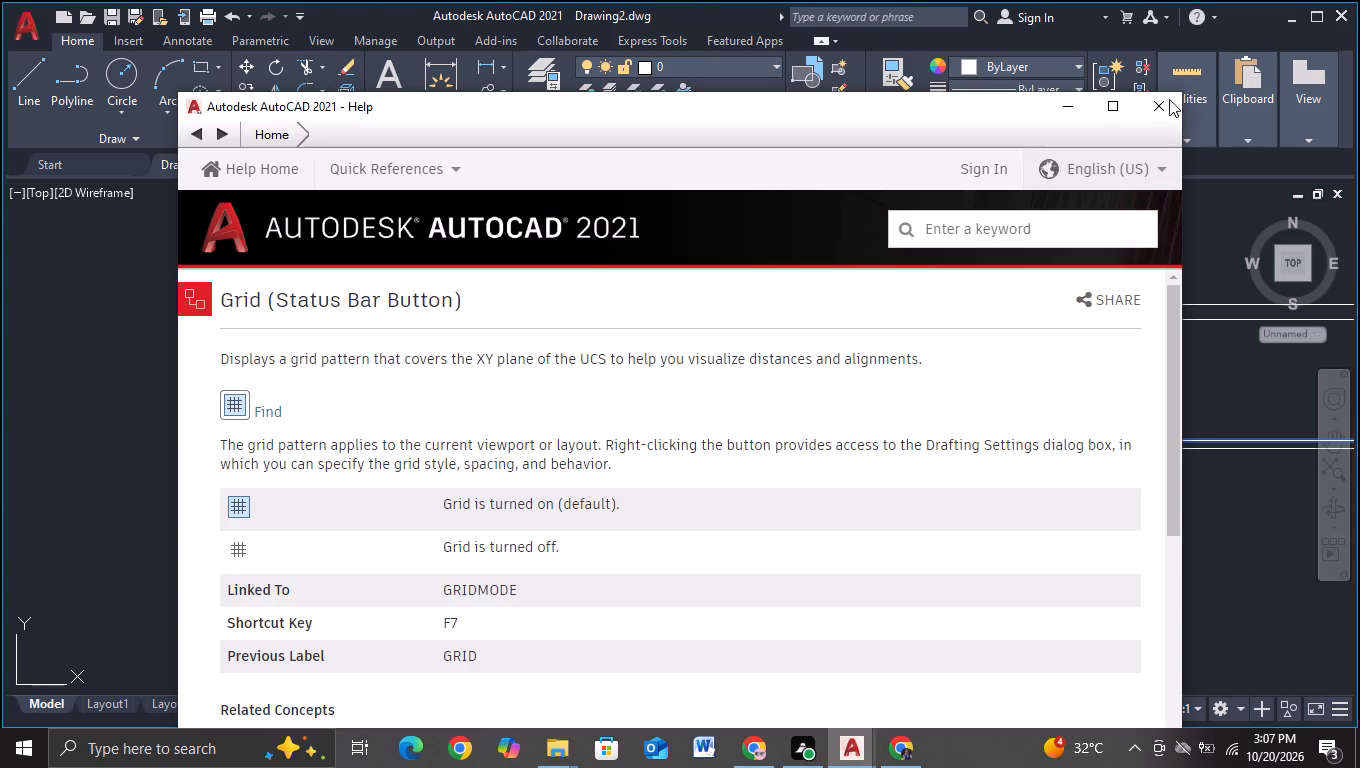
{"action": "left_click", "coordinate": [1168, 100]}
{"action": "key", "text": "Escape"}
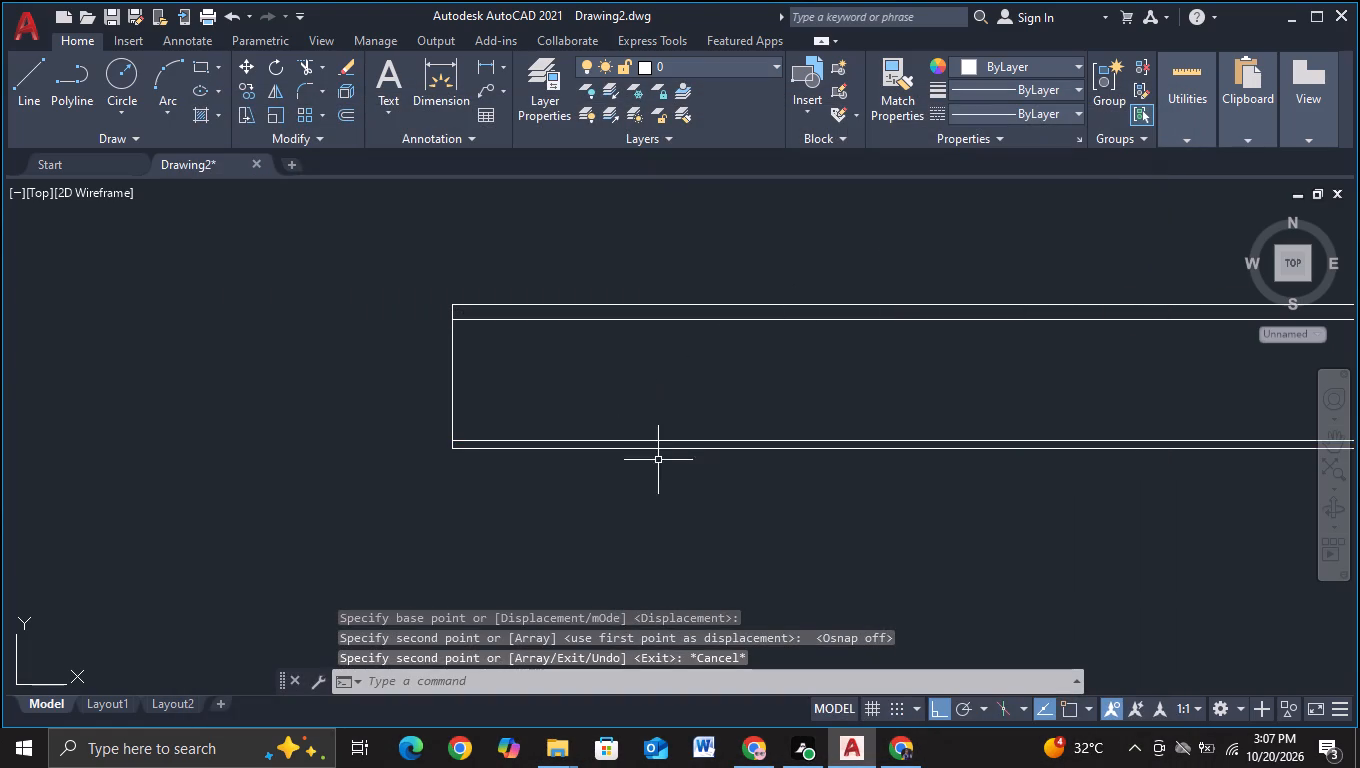
Move the wing's inner lower line up about 0.2 units.
{"action": "left_click", "coordinate": [667, 441]}
{"action": "key", "text": "m"}
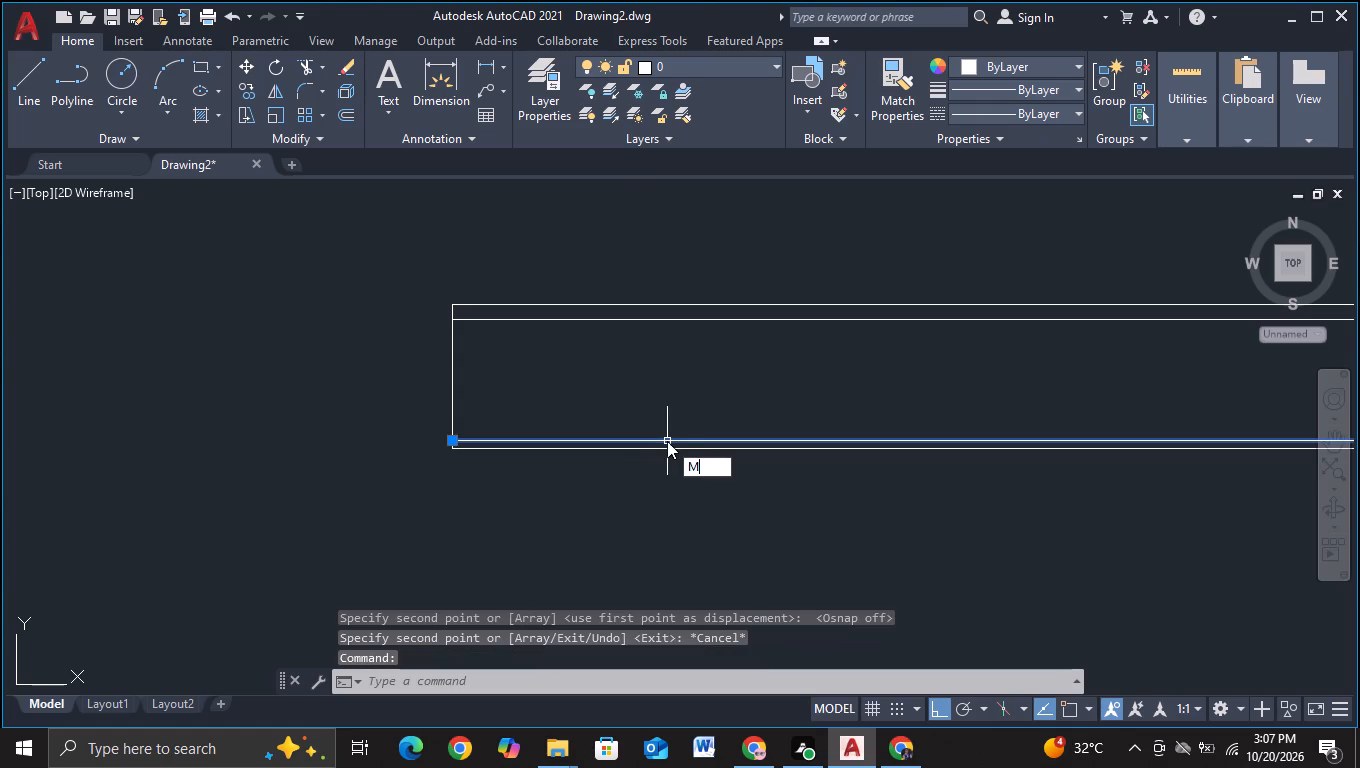
{"action": "left_click", "coordinate": [729, 492]}
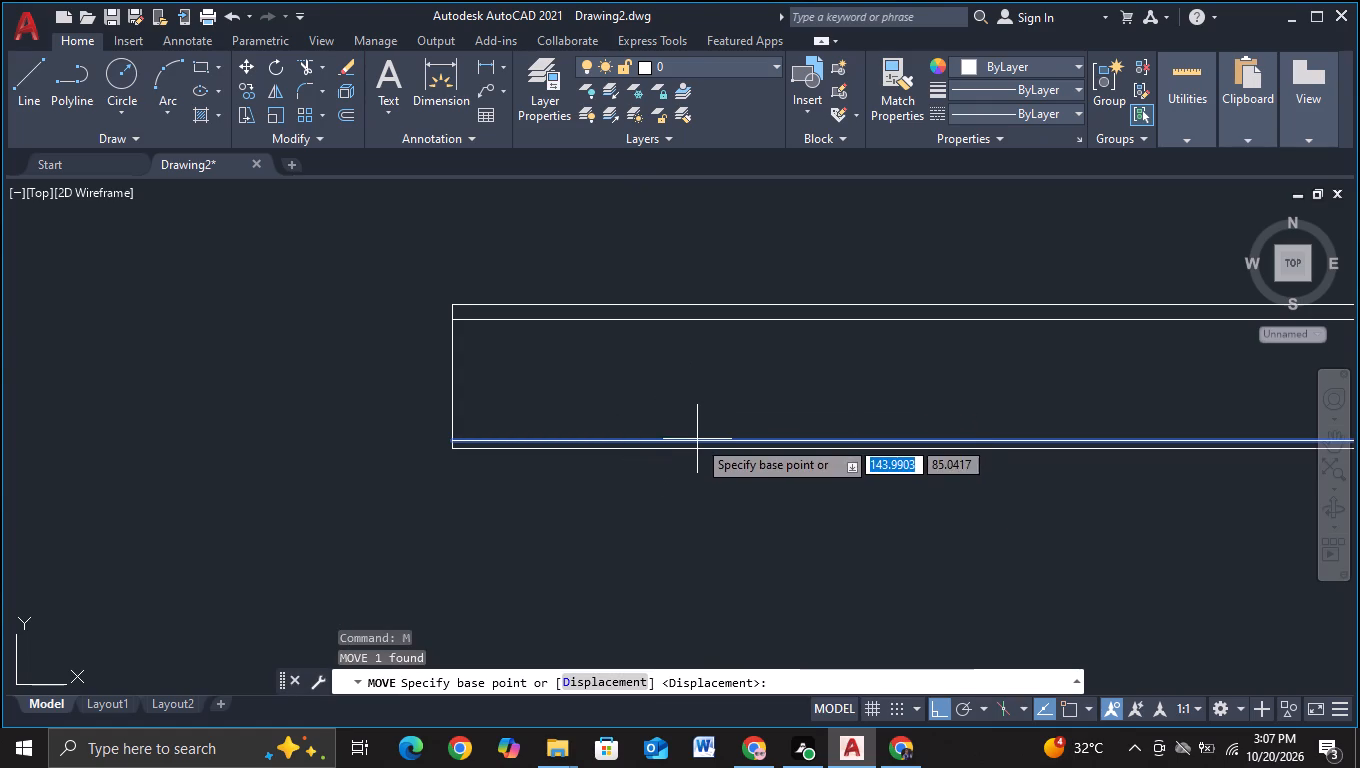
{"action": "left_click", "coordinate": [697, 439]}
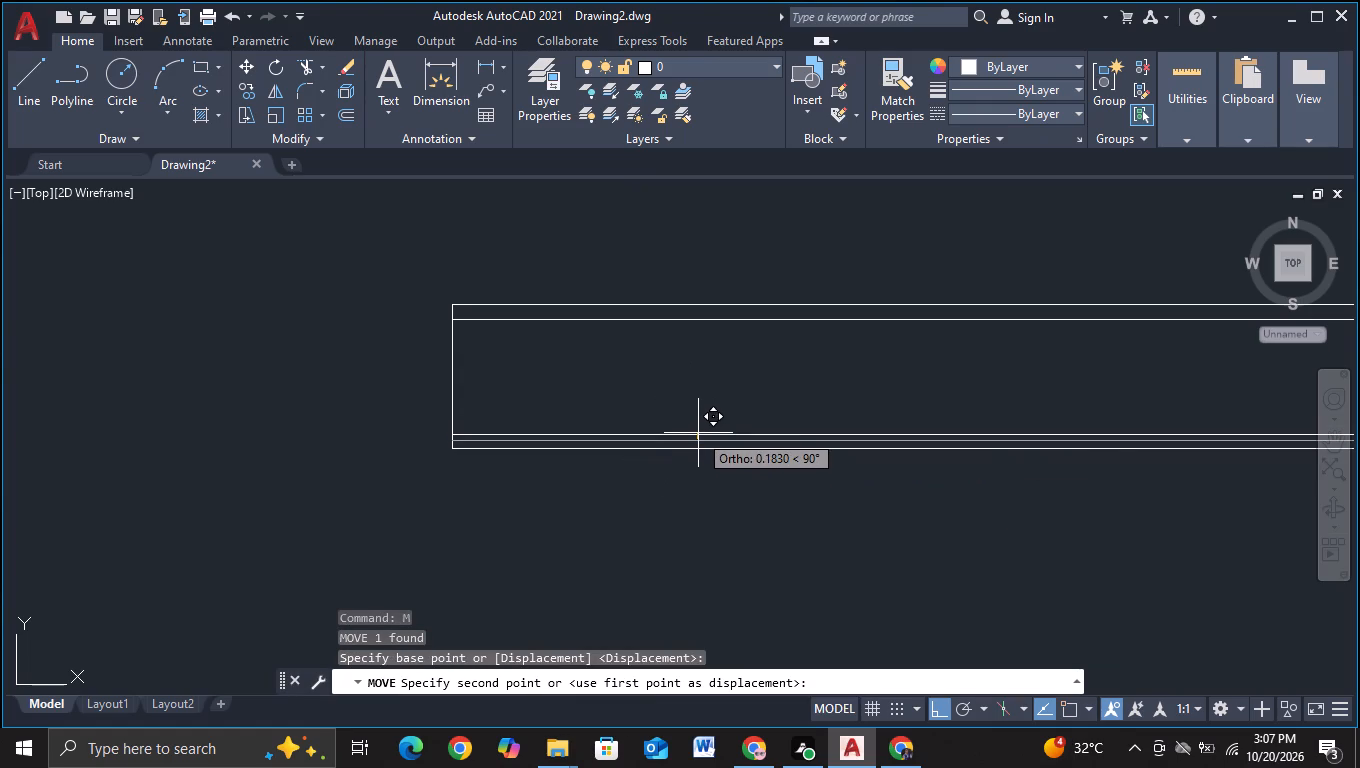
{"action": "left_click", "coordinate": [700, 434]}
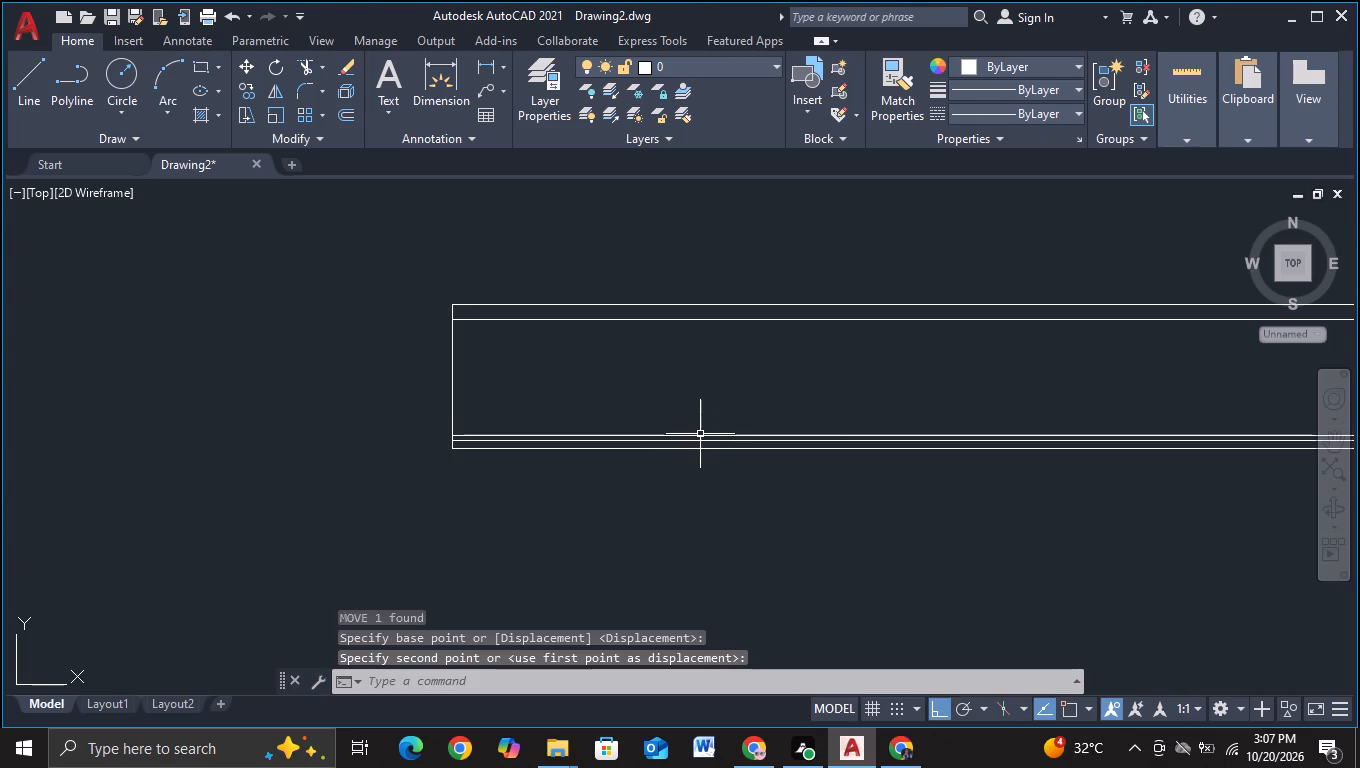
Delete the middle of the three closely spaced lines along the wing's bottom.
{"action": "scroll", "coordinate": [707, 439], "scroll_direction": "down", "scroll_amount": 2}
{"action": "scroll", "coordinate": [743, 502], "scroll_direction": "up", "scroll_amount": 2}
{"action": "middle_click_drag", "start_coordinate": [706, 412], "coordinate": [677, 490]}
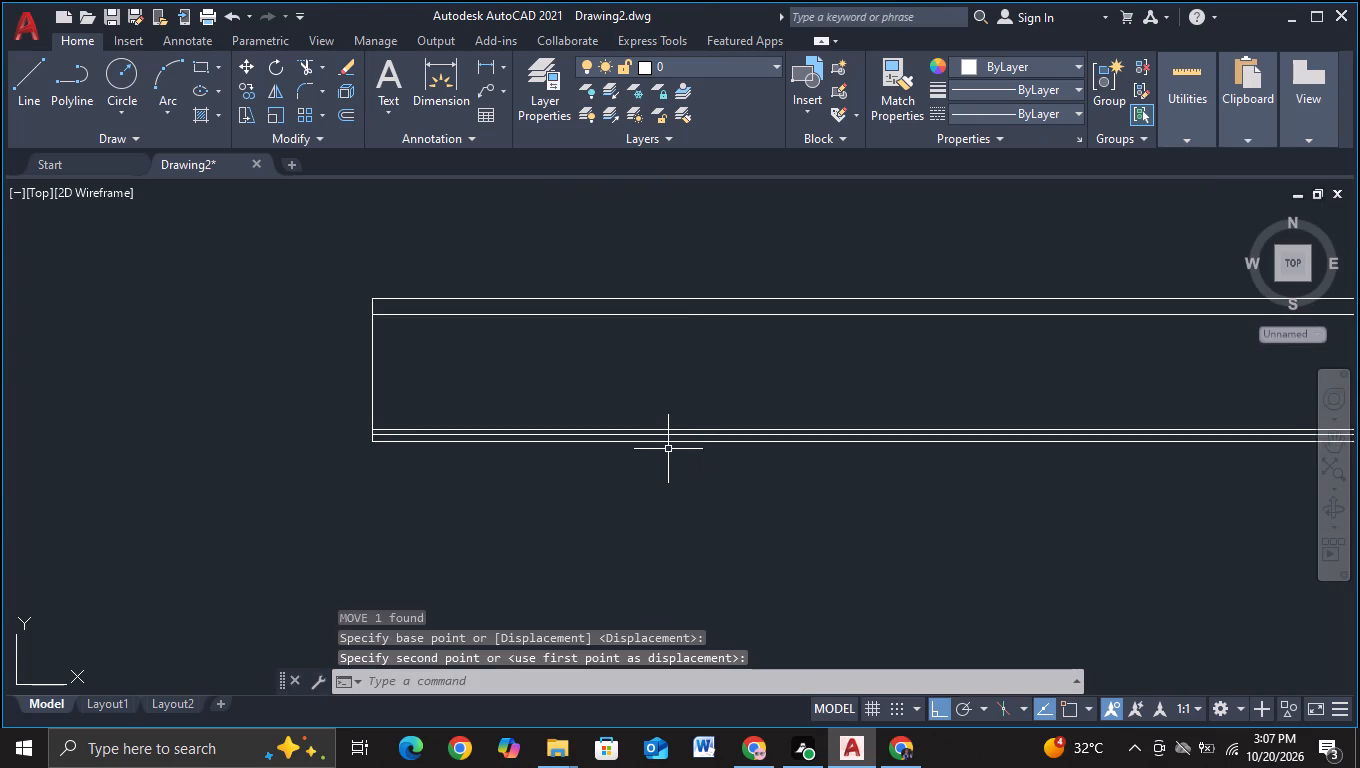
{"action": "left_click", "coordinate": [668, 436]}
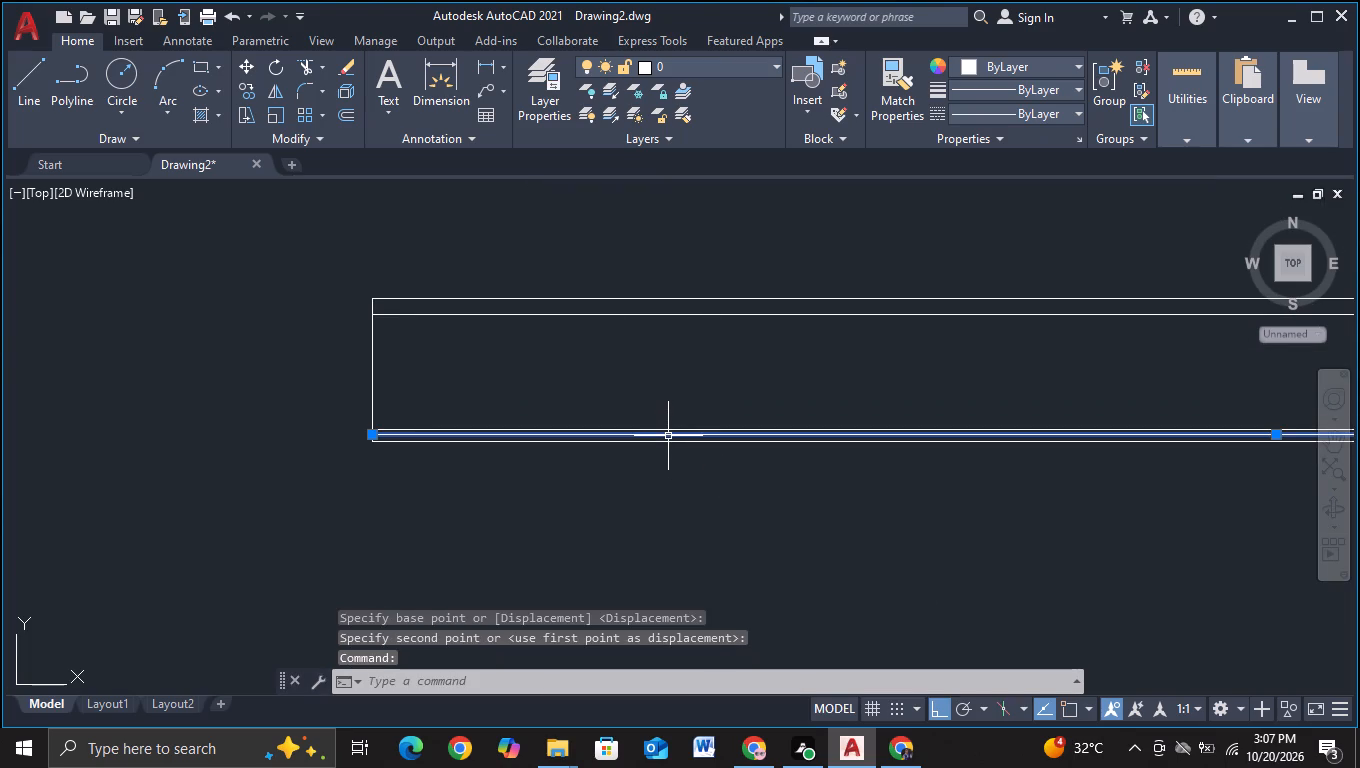
{"action": "key", "text": "Delete"}
{"action": "scroll", "coordinate": [669, 445], "scroll_direction": "down", "scroll_amount": 2}
{"action": "middle_click_drag", "start_coordinate": [744, 507], "coordinate": [675, 490]}
{"action": "key", "text": "Escape"}
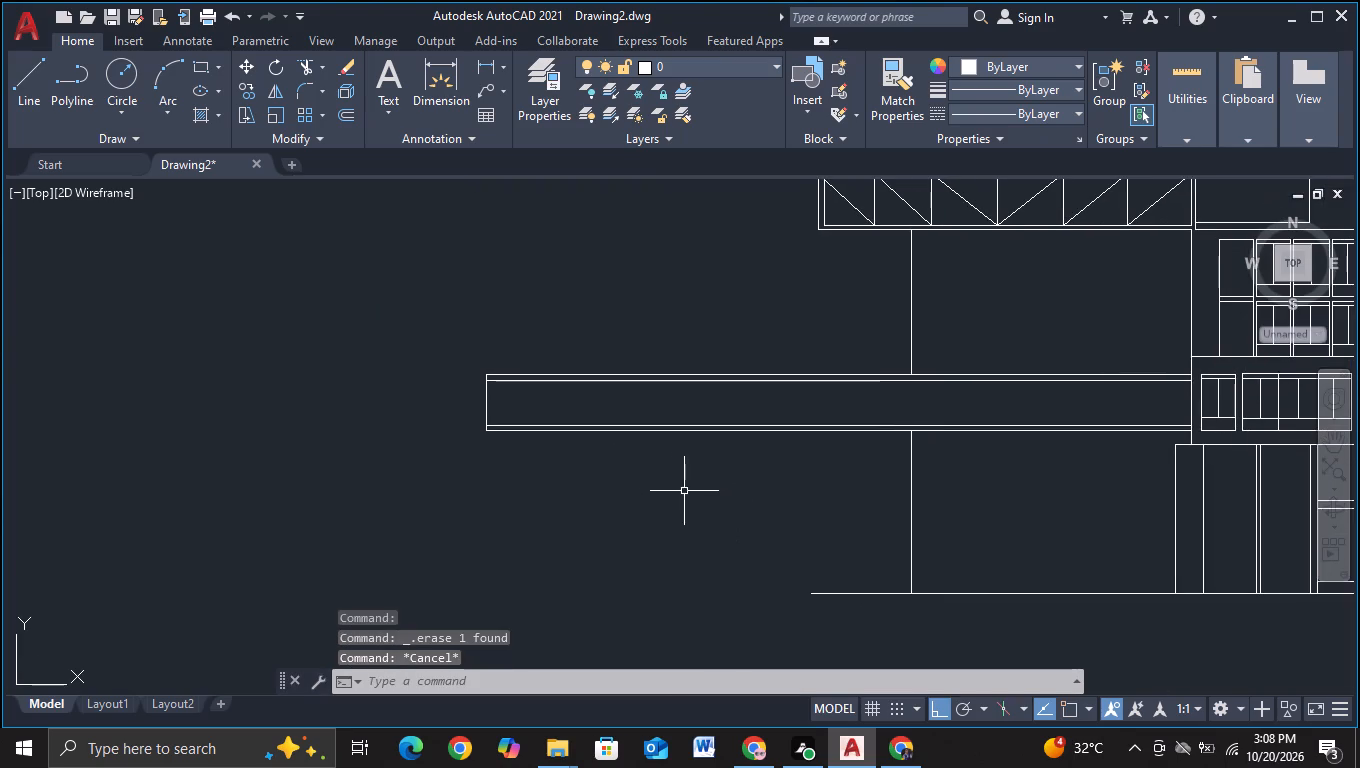
With object snap on, draw a vertical line from the truss's first lower joint down past the ground line.
{"action": "middle_click_drag", "start_coordinate": [697, 505], "coordinate": [702, 483]}
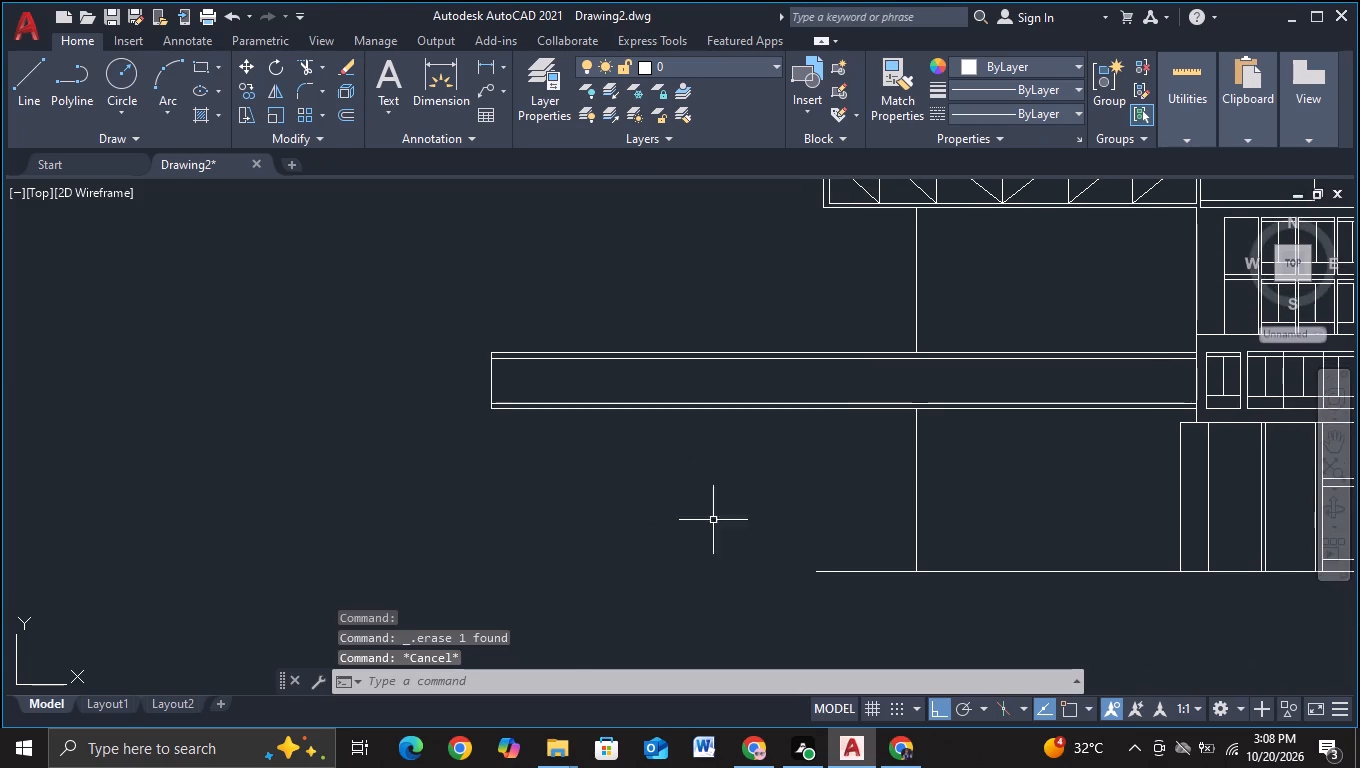
{"action": "scroll", "coordinate": [837, 482], "scroll_direction": "up", "scroll_amount": 2}
{"action": "scroll", "coordinate": [837, 475], "scroll_direction": "down", "scroll_amount": 2}
{"action": "middle_click_drag", "start_coordinate": [649, 499], "coordinate": [790, 472]}
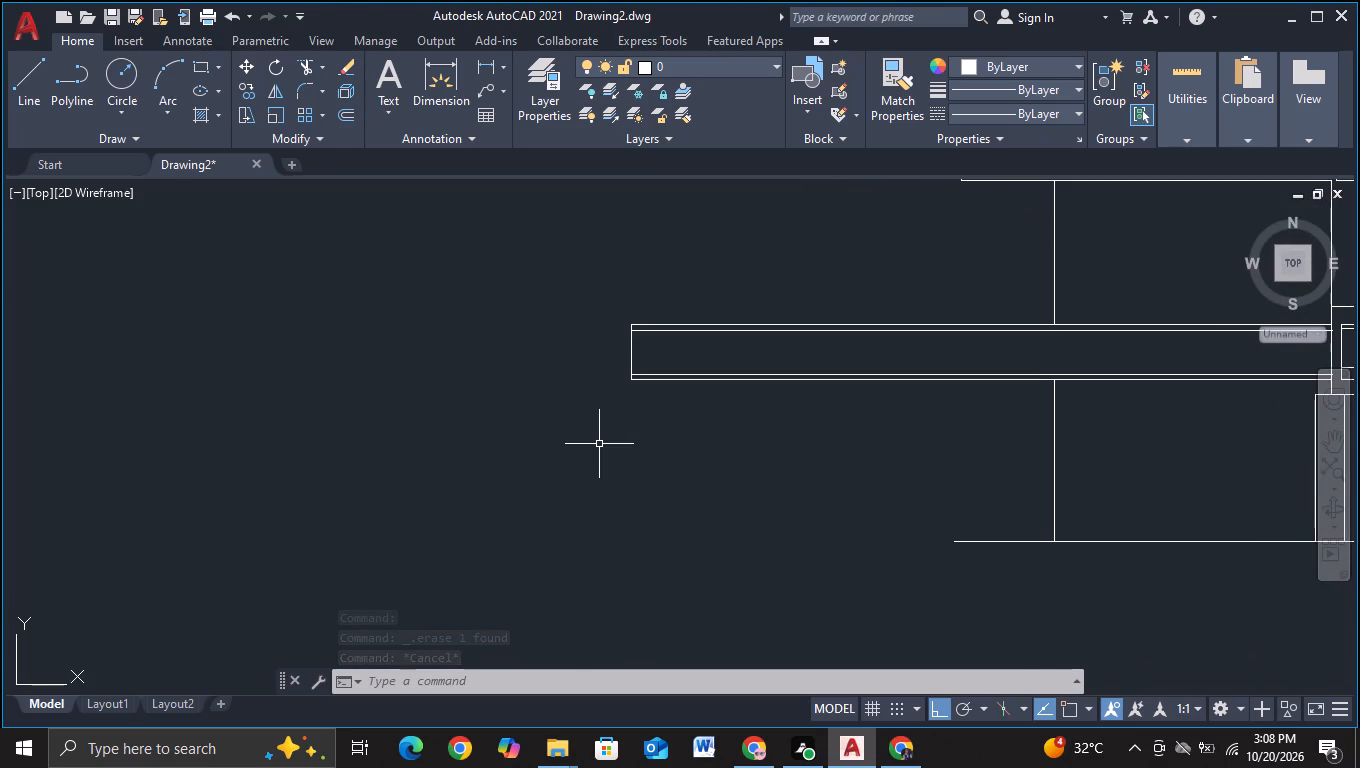
{"action": "scroll", "coordinate": [660, 467], "scroll_direction": "down", "scroll_amount": 4}
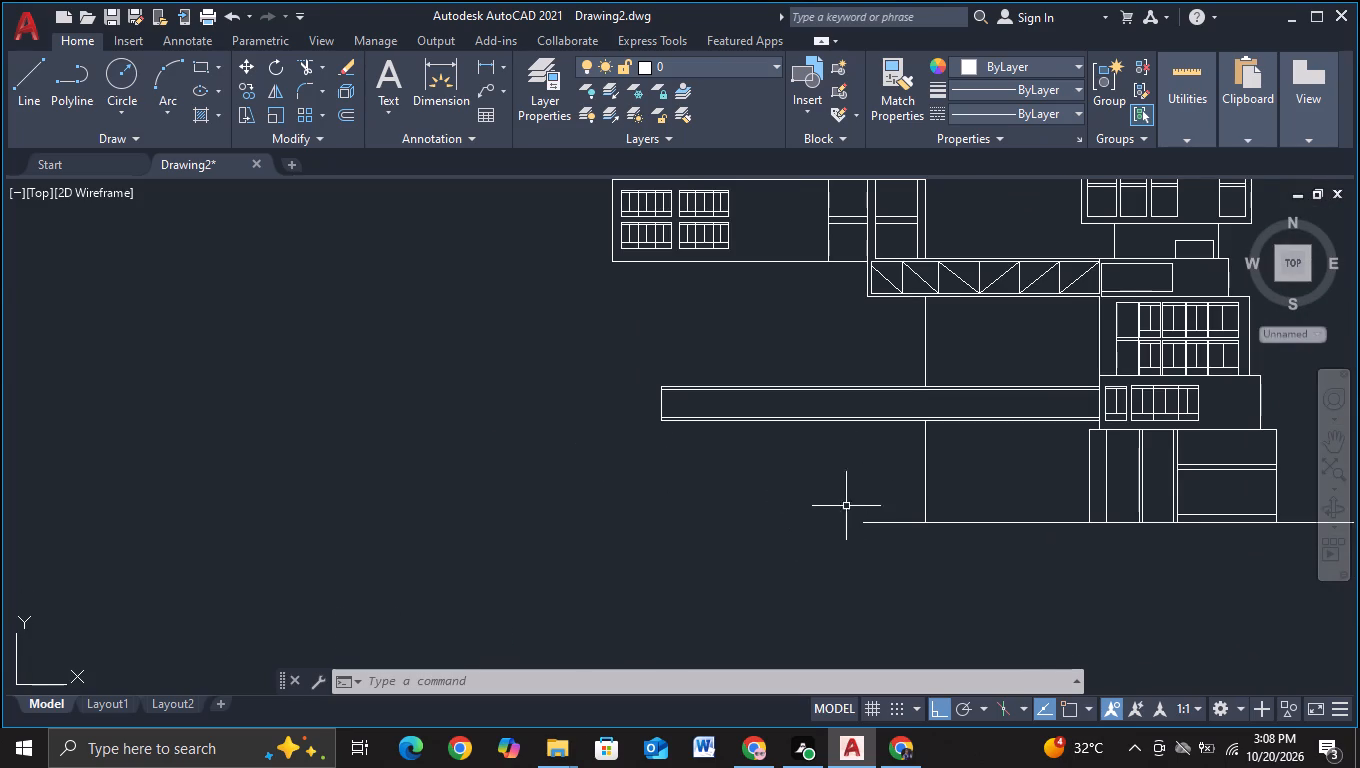
{"action": "middle_click_drag", "start_coordinate": [829, 494], "coordinate": [778, 531]}
{"action": "left_click", "coordinate": [24, 112]}
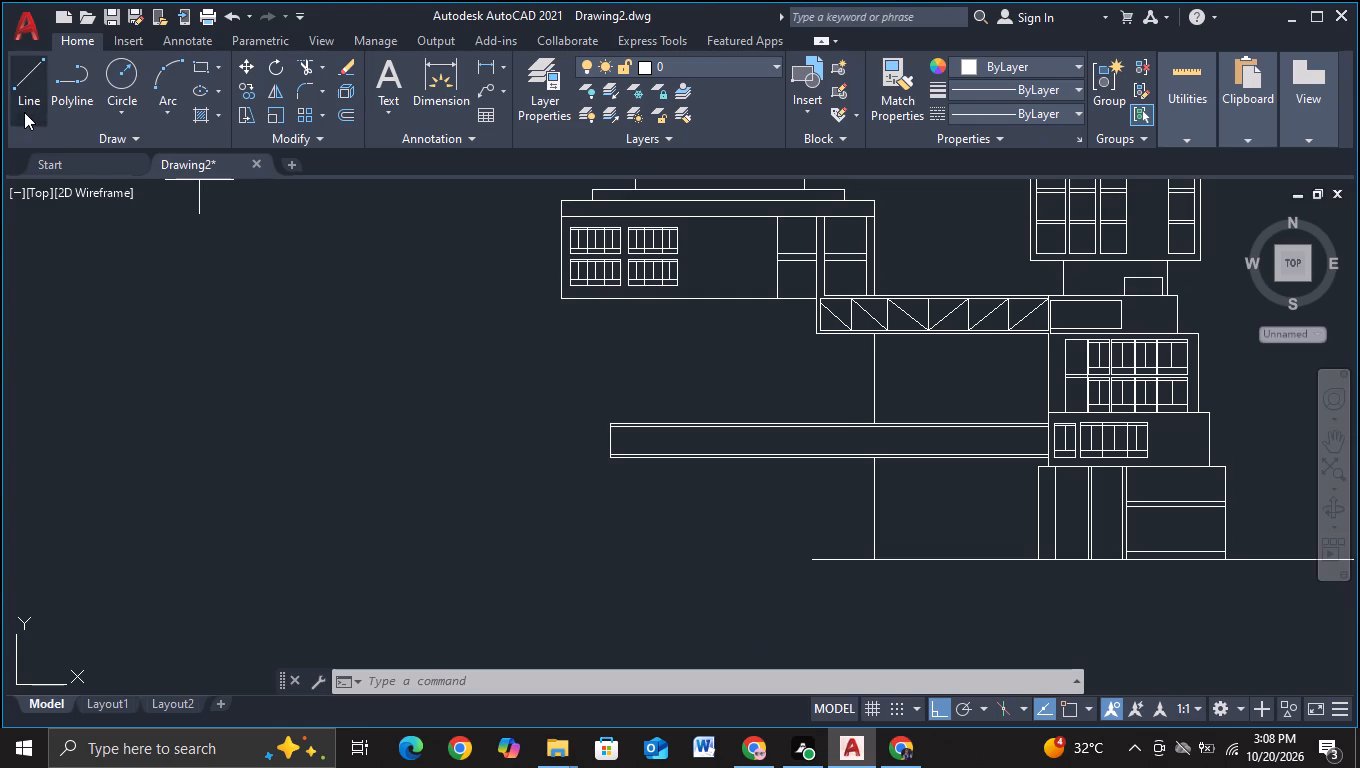
{"action": "scroll", "coordinate": [489, 367], "scroll_direction": "up", "scroll_amount": 1}
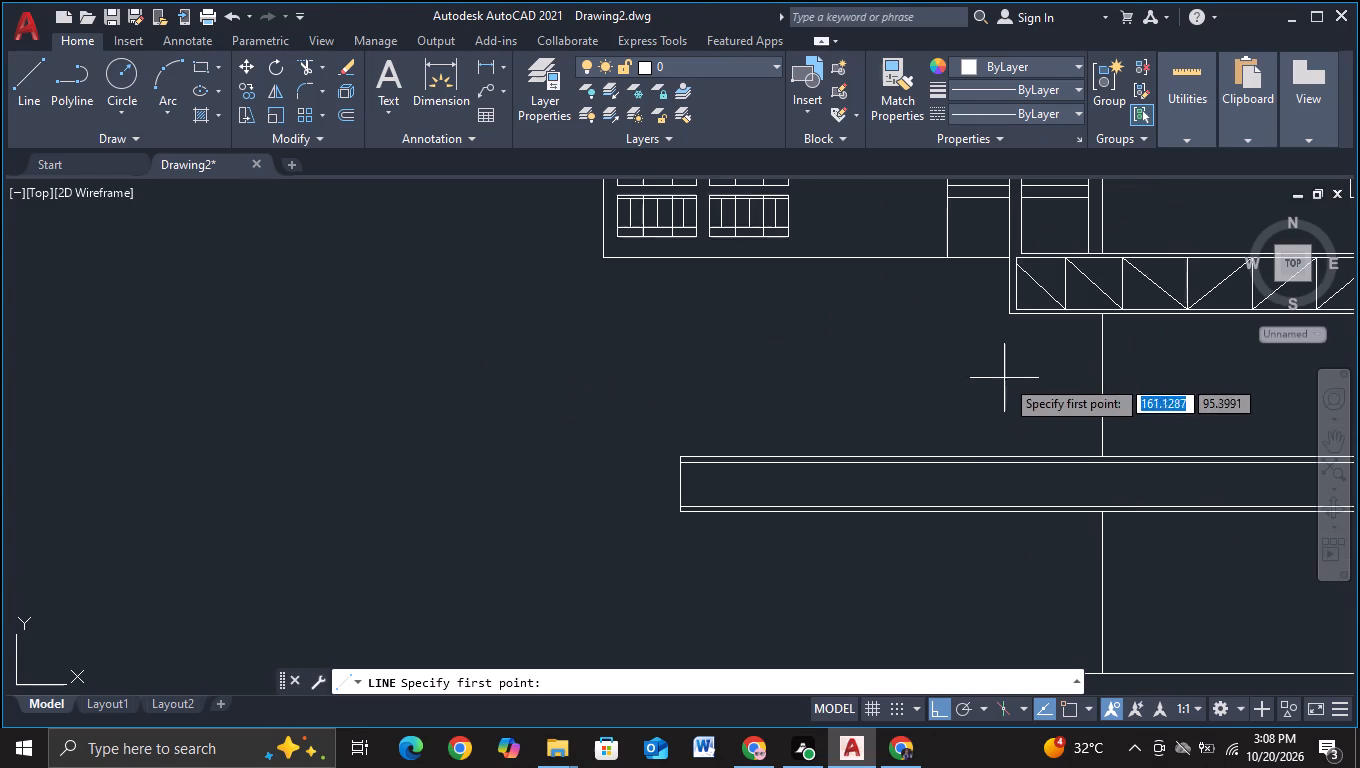
{"action": "middle_click_drag", "start_coordinate": [987, 372], "coordinate": [604, 382]}
{"action": "scroll", "coordinate": [656, 358], "scroll_direction": "up", "scroll_amount": 2}
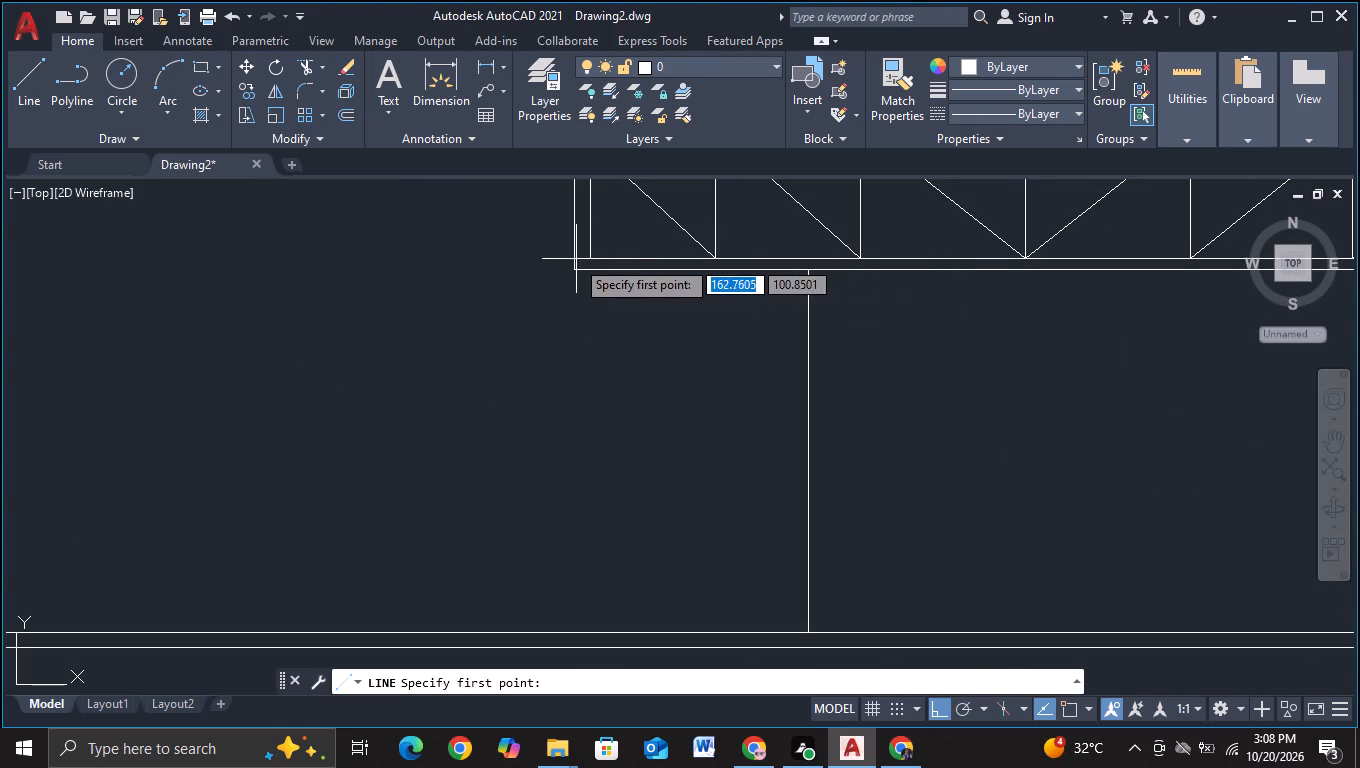
{"action": "key", "text": "F3"}
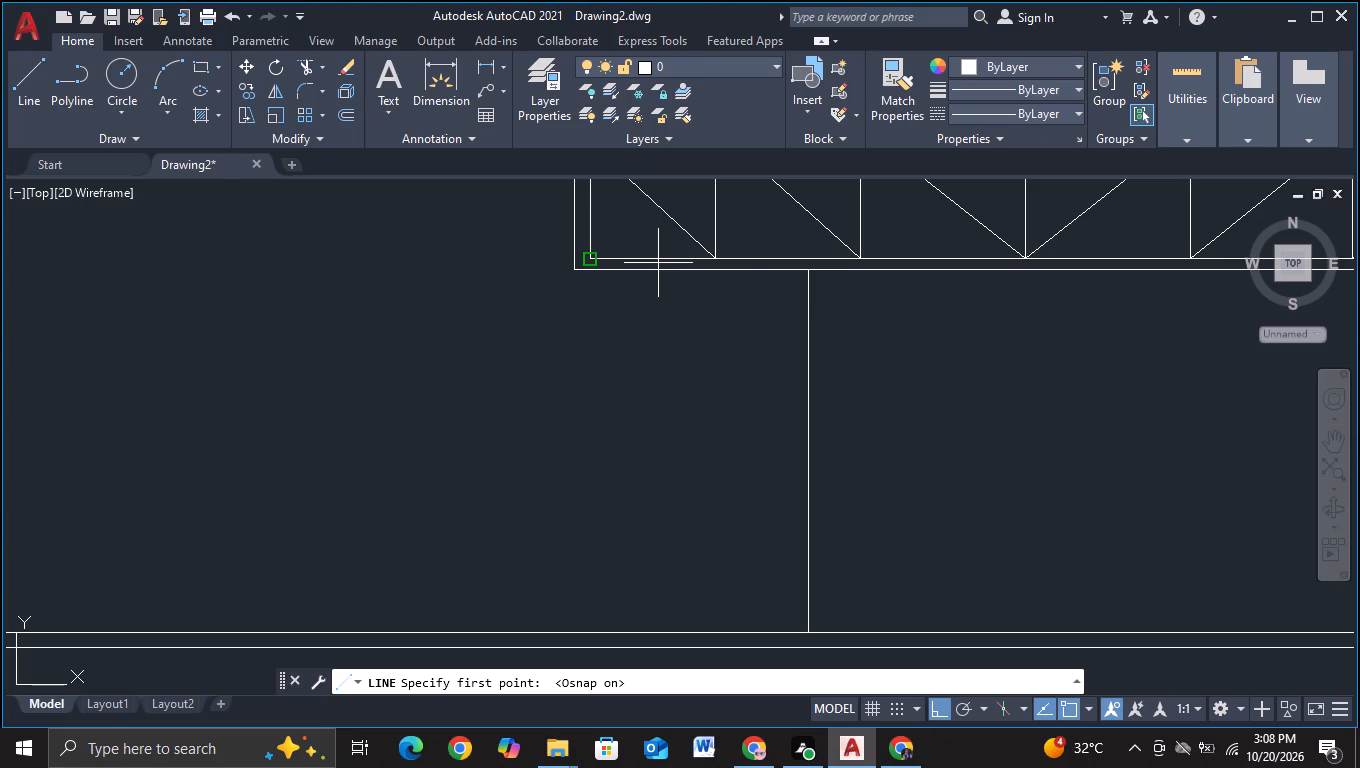
{"action": "left_click", "coordinate": [709, 261]}
{"action": "scroll", "coordinate": [708, 465], "scroll_direction": "down", "scroll_amount": 3}
{"action": "middle_click_drag", "start_coordinate": [712, 470], "coordinate": [711, 383]}
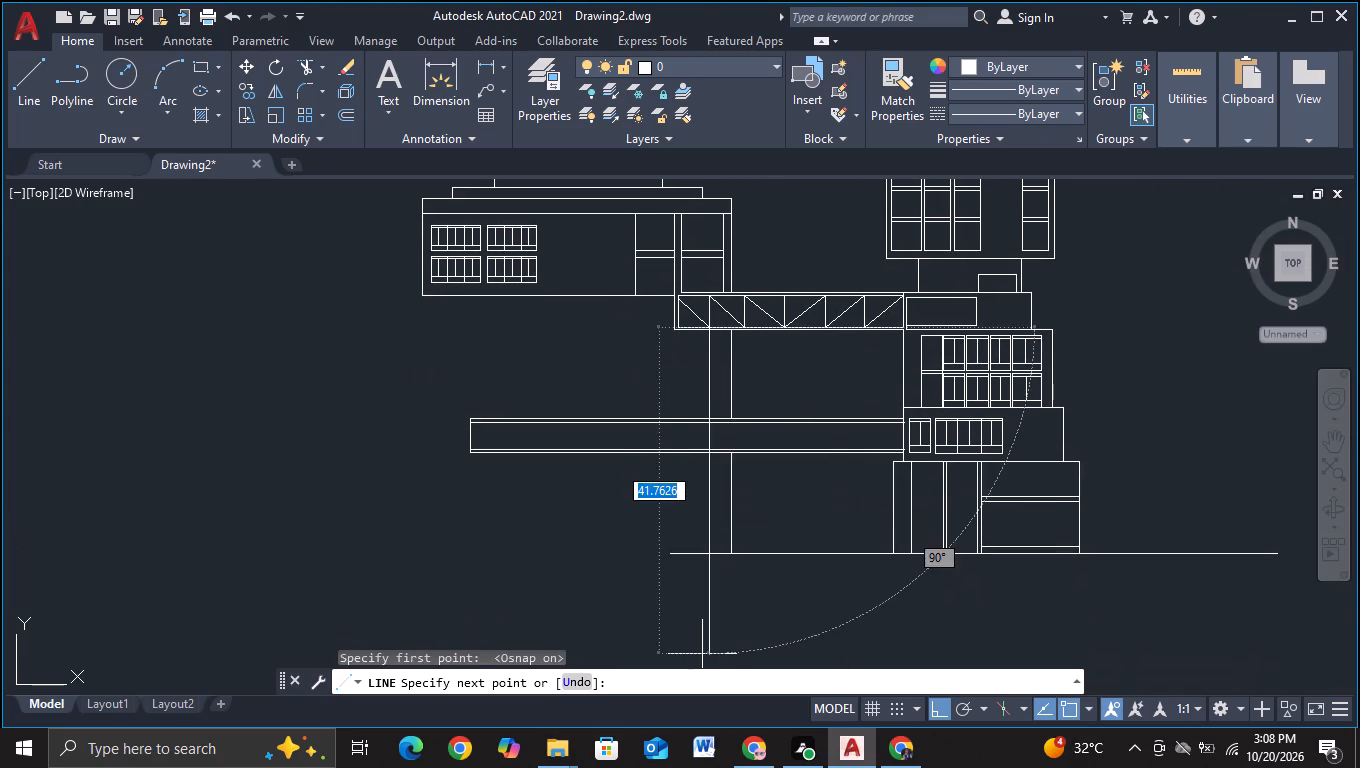
{"action": "middle_click_drag", "start_coordinate": [705, 627], "coordinate": [708, 537]}
{"action": "left_click", "coordinate": [711, 504]}
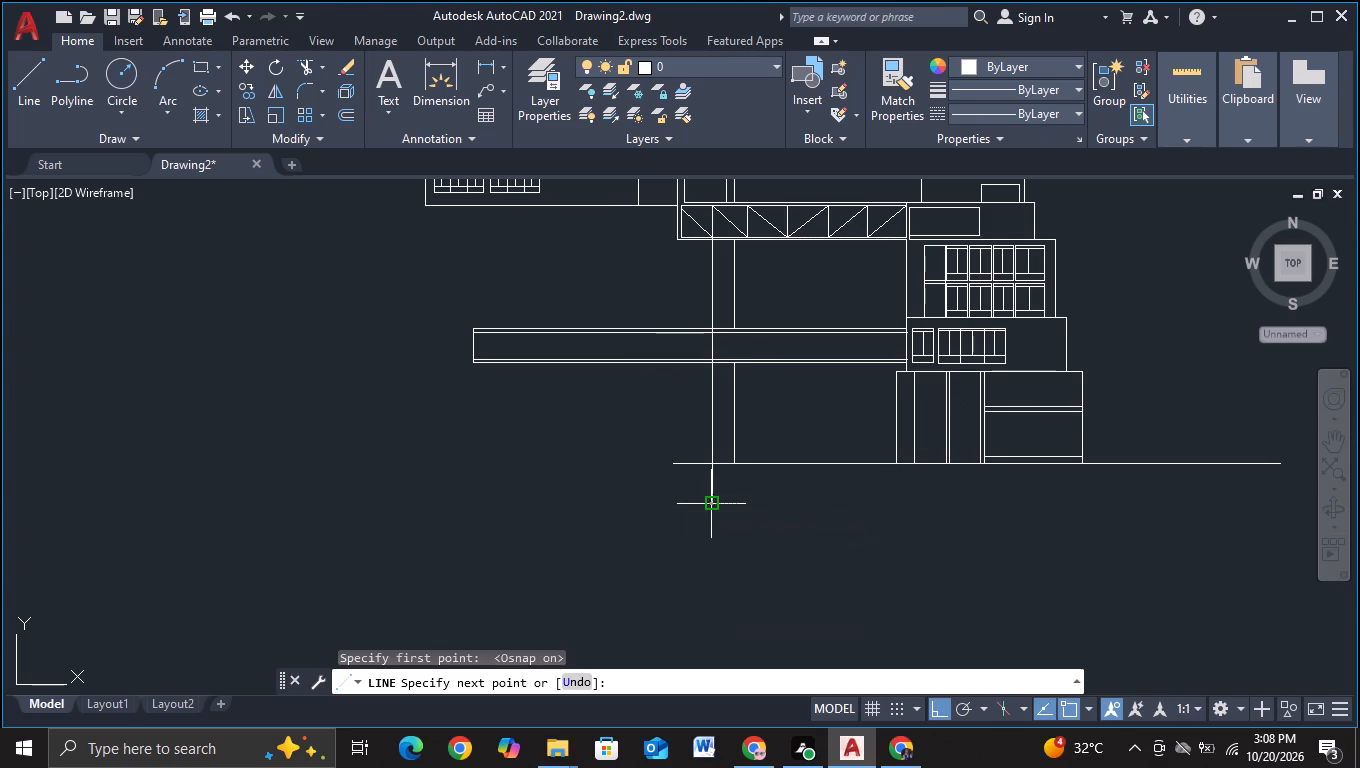
{"action": "key", "text": "Escape"}
Trim the new vertical line below the ground line and where it crosses the wing's interior.
{"action": "left_click", "coordinate": [298, 61]}
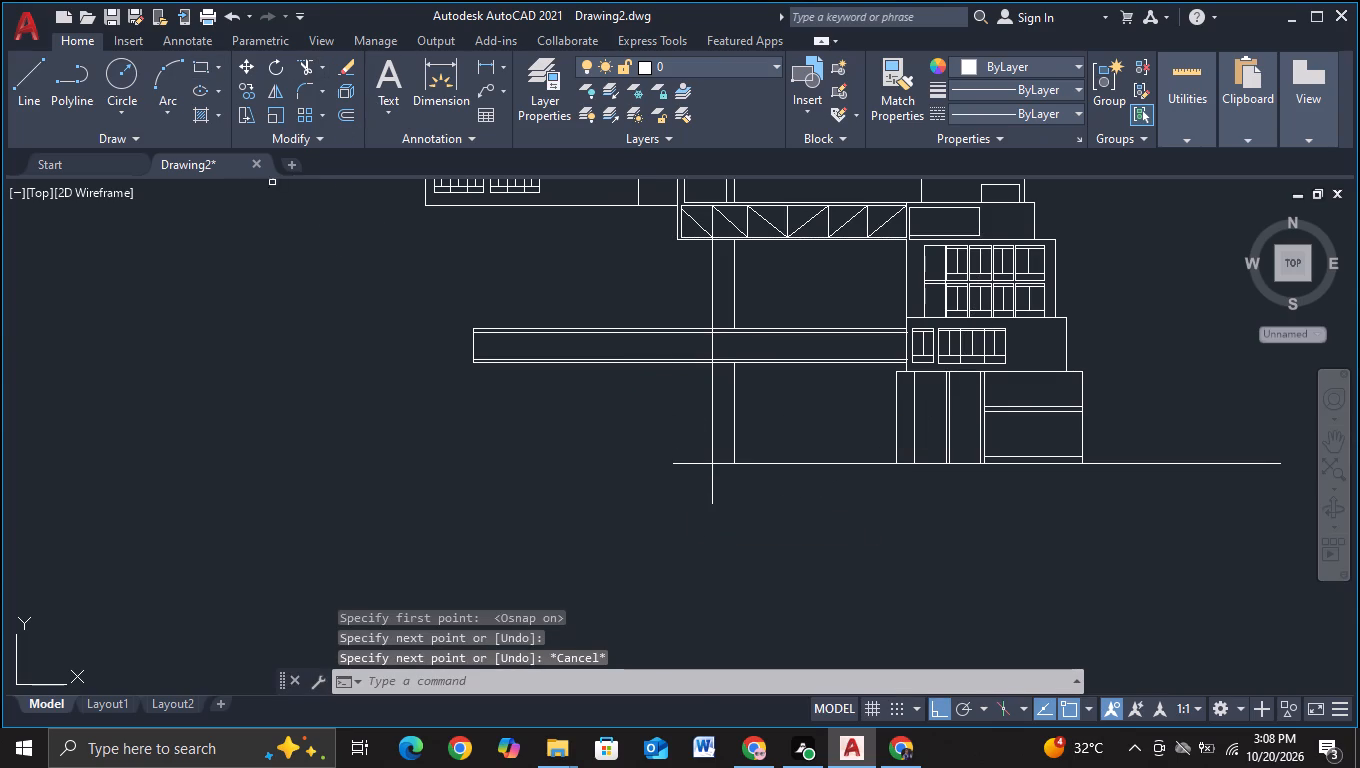
{"action": "left_click_drag", "start_coordinate": [655, 492], "coordinate": [791, 490]}
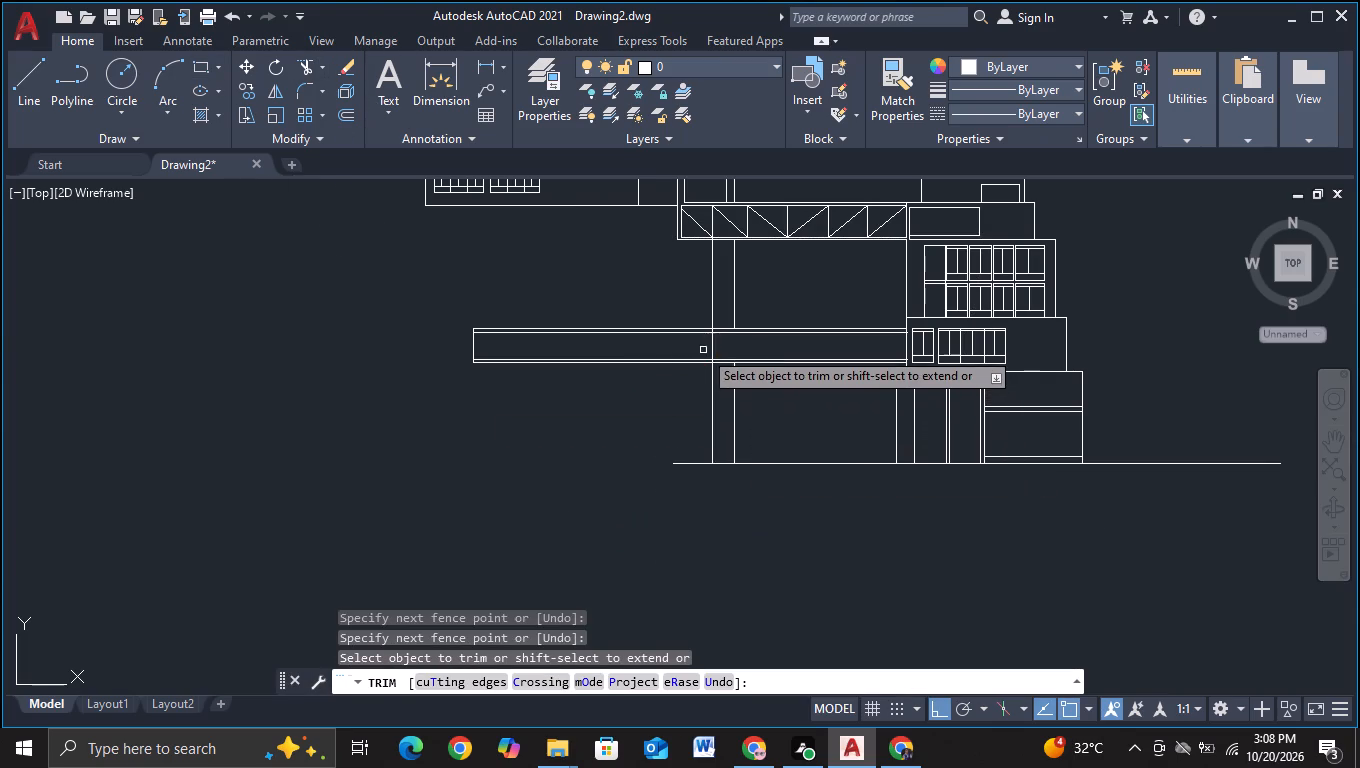
{"action": "left_click_drag", "start_coordinate": [700, 345], "coordinate": [791, 345]}
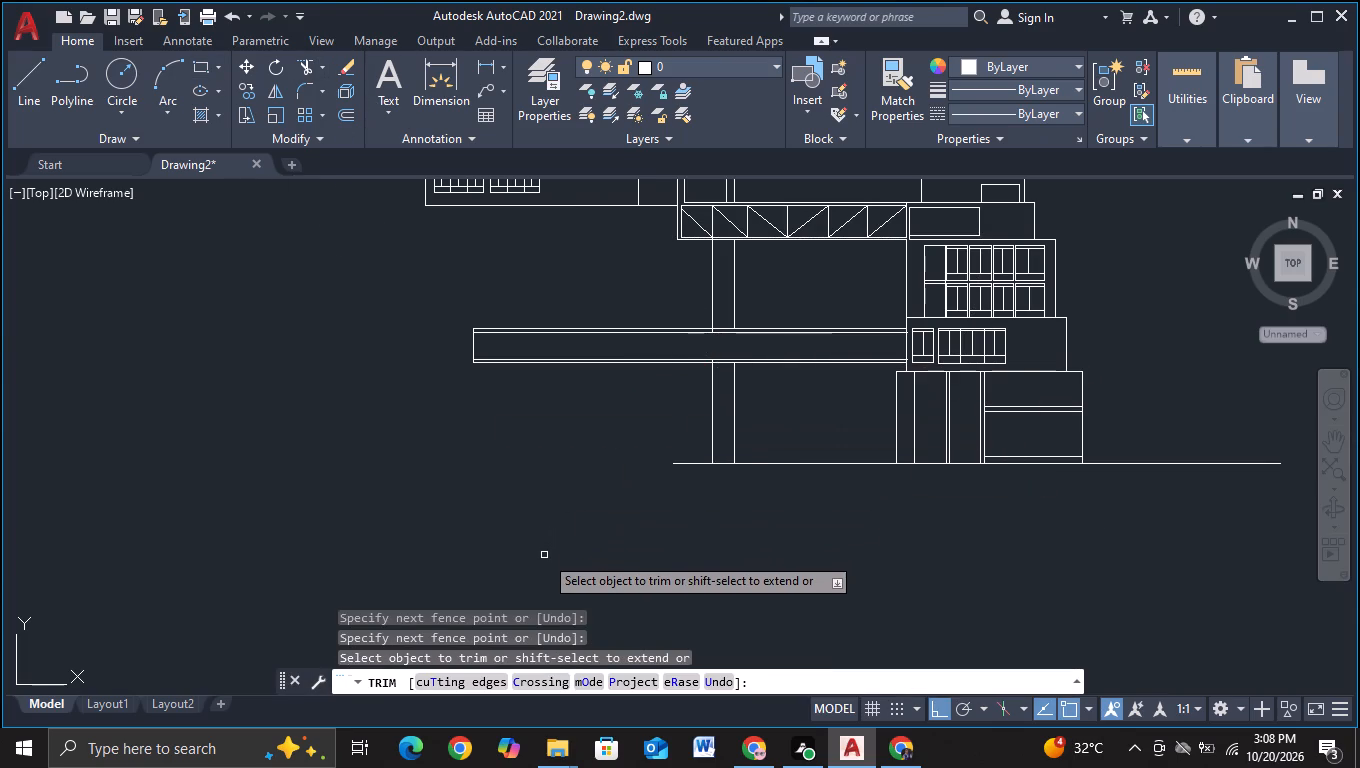
{"action": "key", "text": "Escape"}
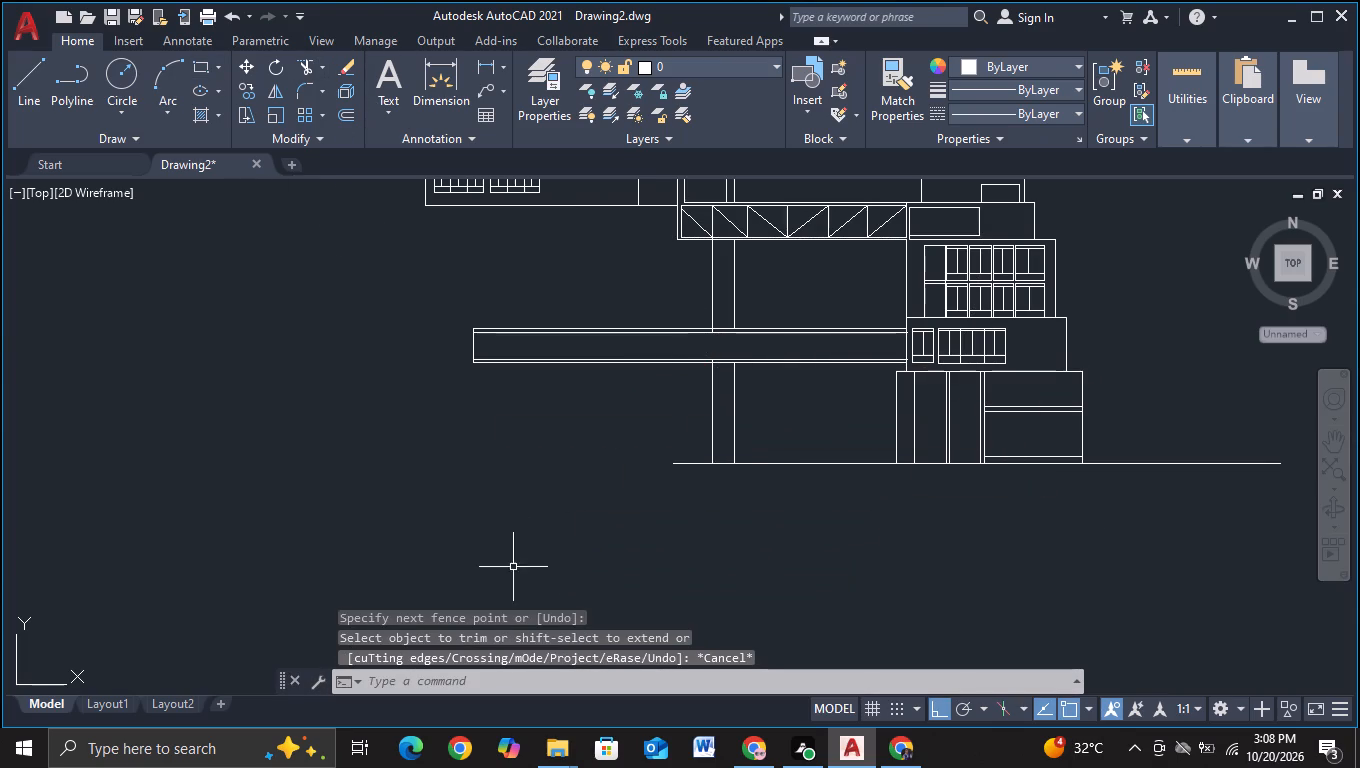
Copy the upper and lower vertical segments about 25 units to the right, onto the tower's left edge.
{"action": "left_click", "coordinate": [711, 413]}
{"action": "left_click", "coordinate": [713, 311]}
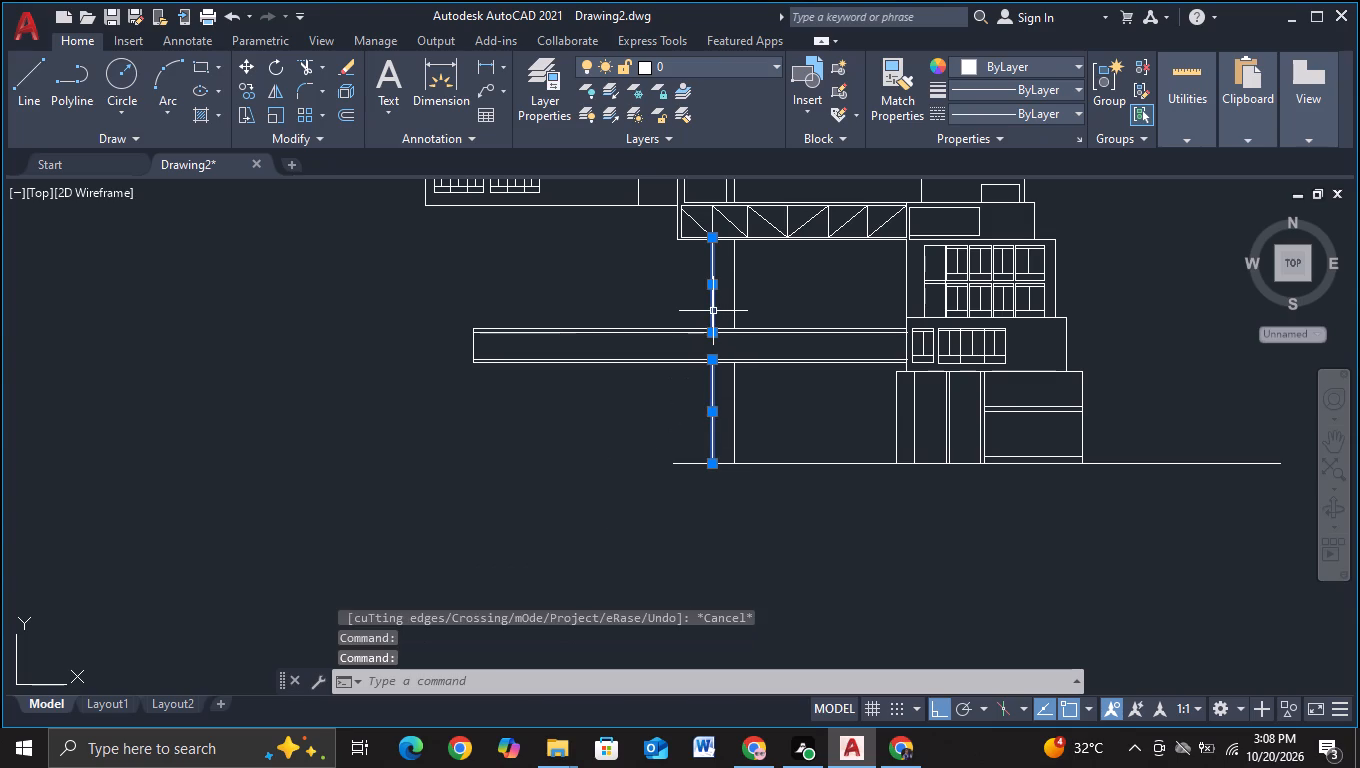
{"action": "key", "text": "c"}
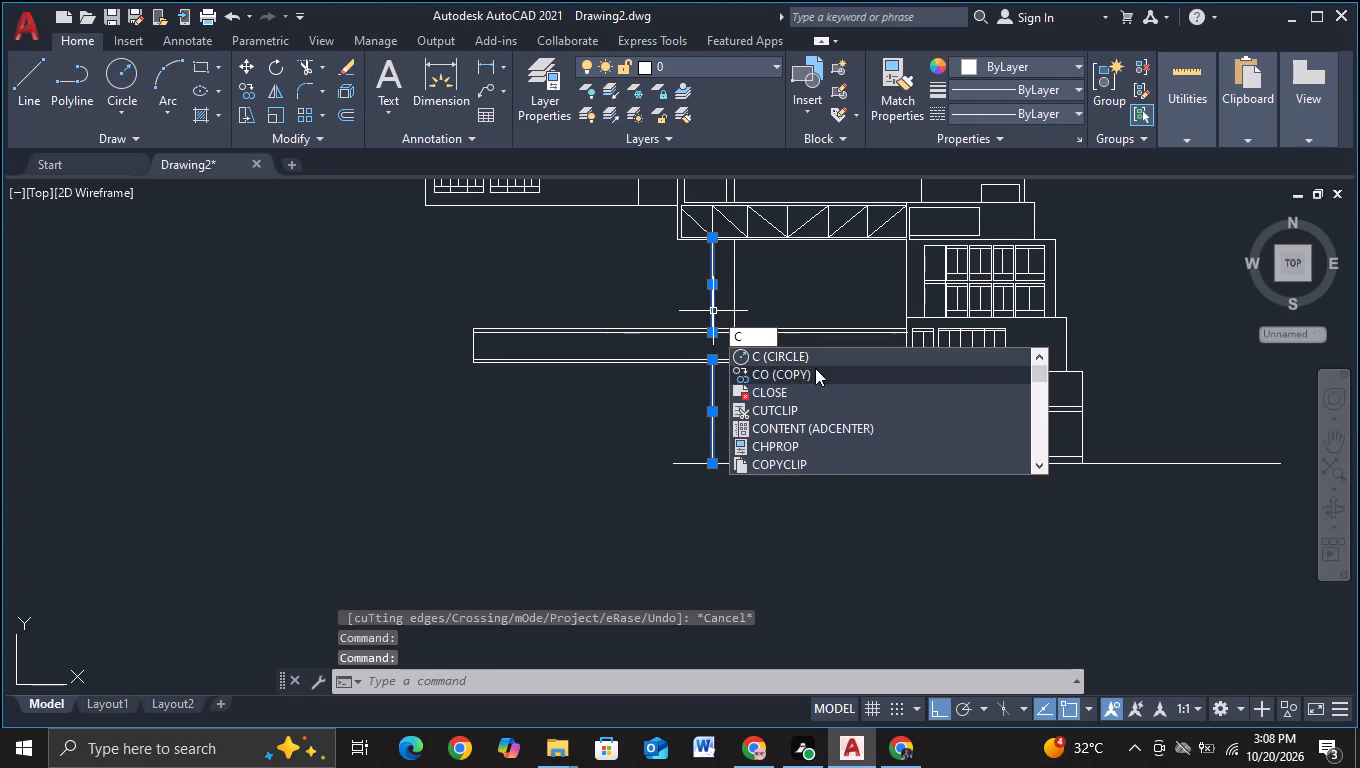
{"action": "left_click", "coordinate": [815, 369]}
{"action": "left_click", "coordinate": [715, 395]}
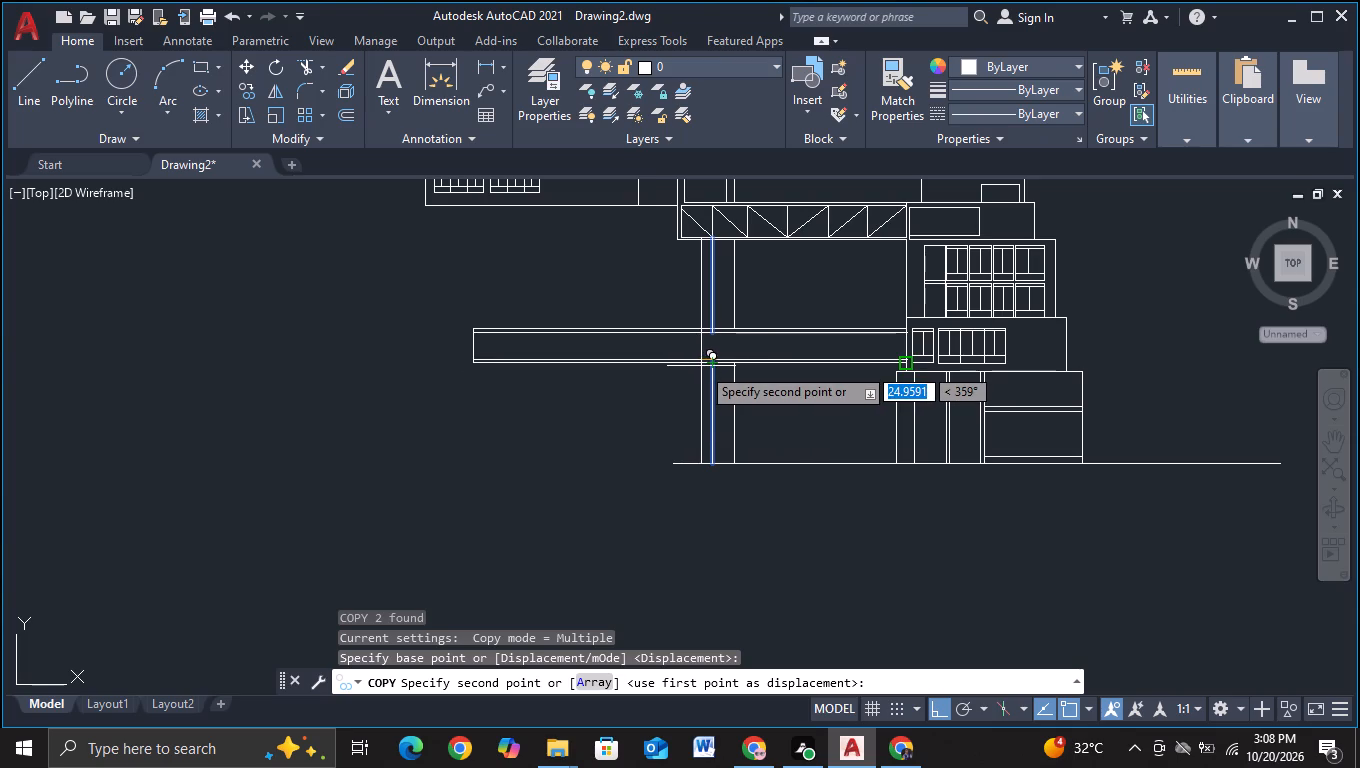
{"action": "left_click", "coordinate": [701, 366]}
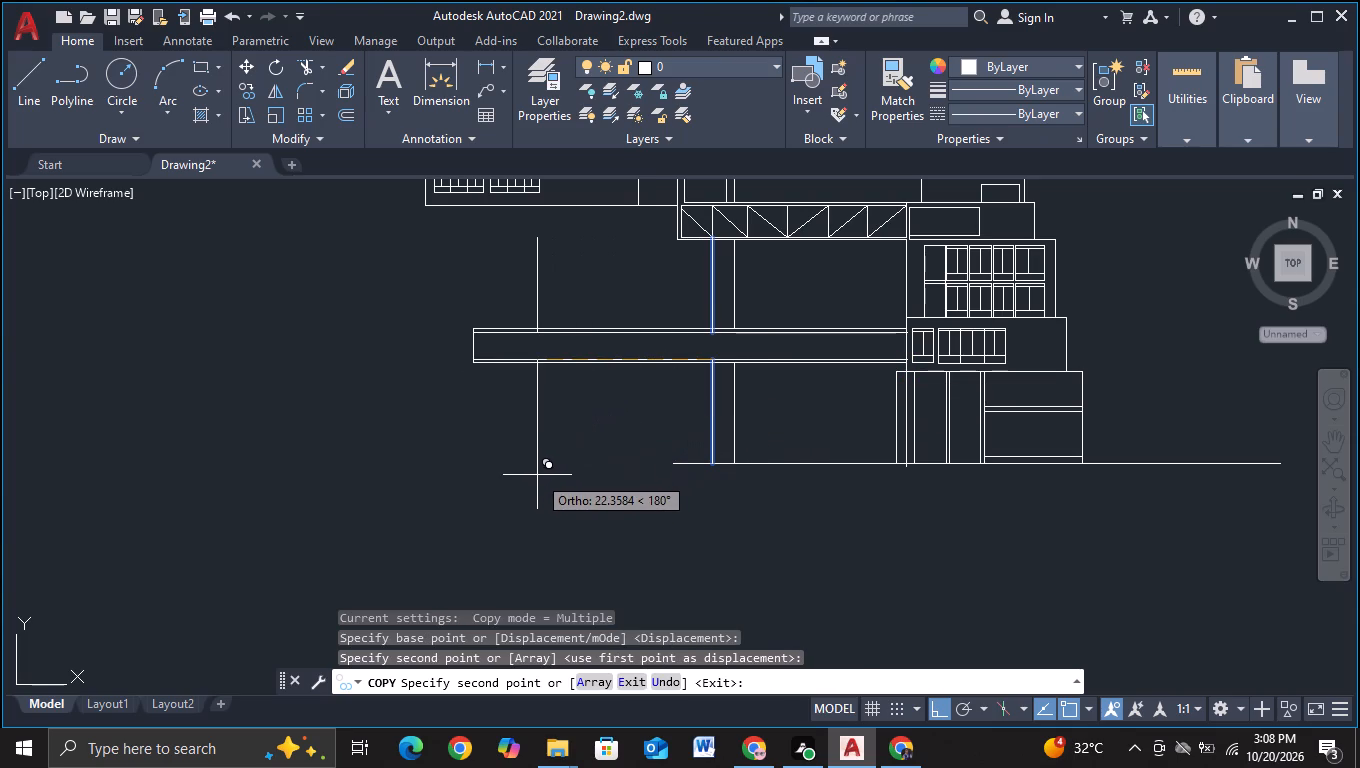
{"action": "key", "text": "Escape"}
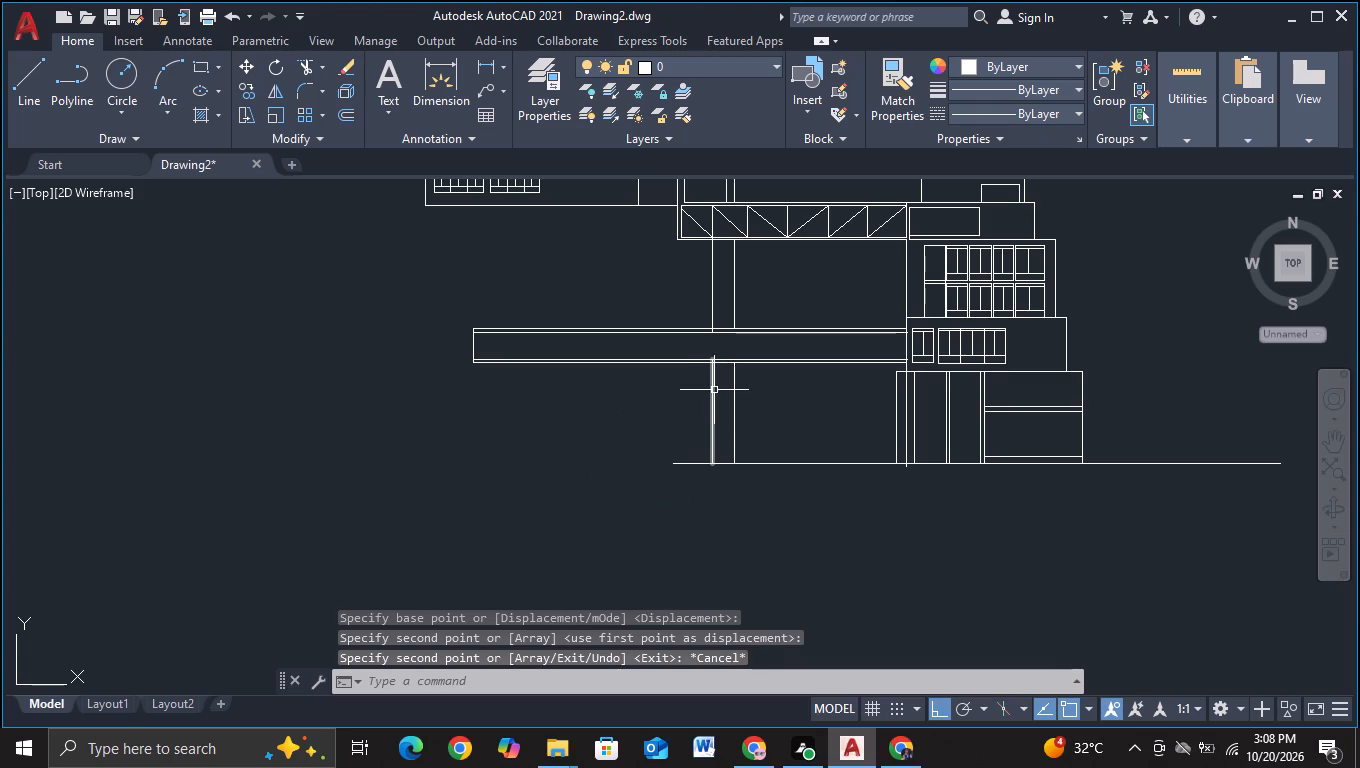
Move the original upper and lower vertical segments about 2 units right, close beside the existing column line.
{"action": "left_click", "coordinate": [714, 390]}
{"action": "left_click", "coordinate": [711, 298]}
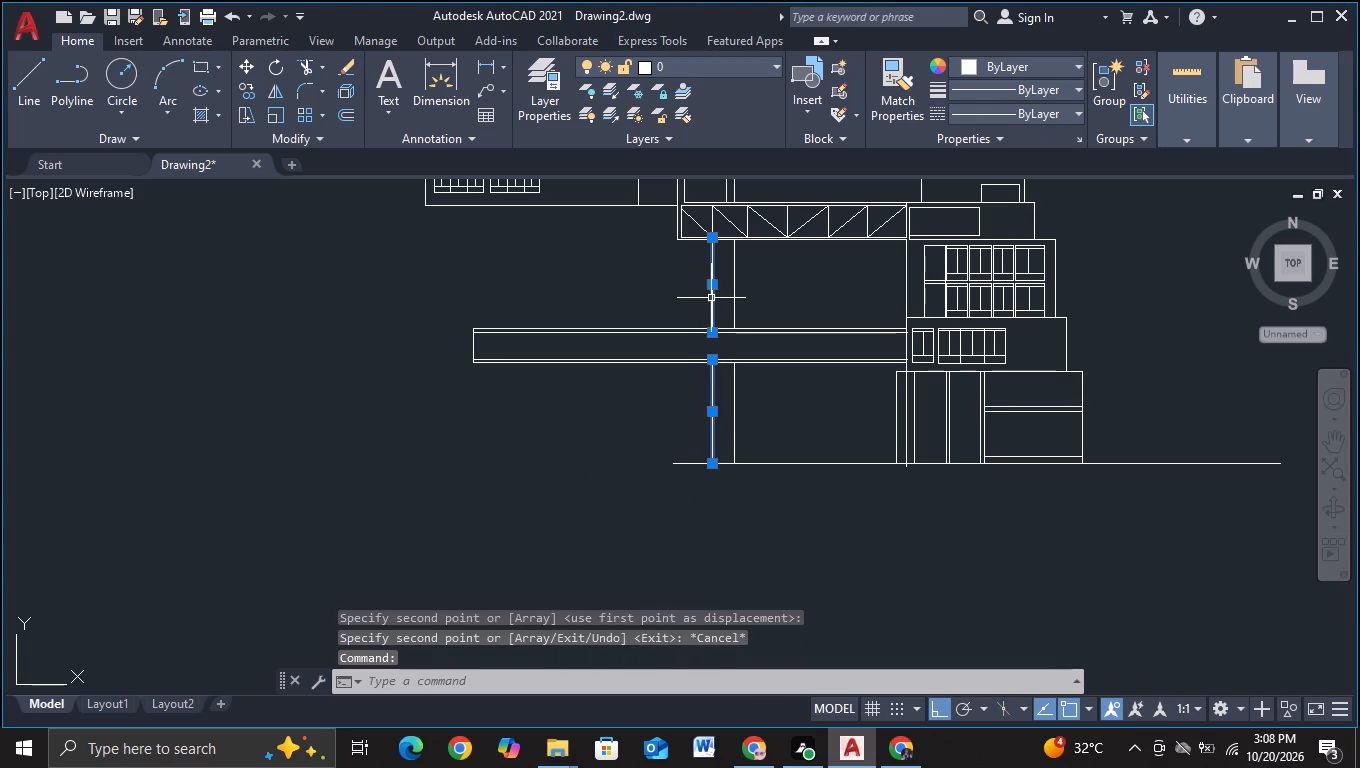
{"action": "key", "text": "m"}
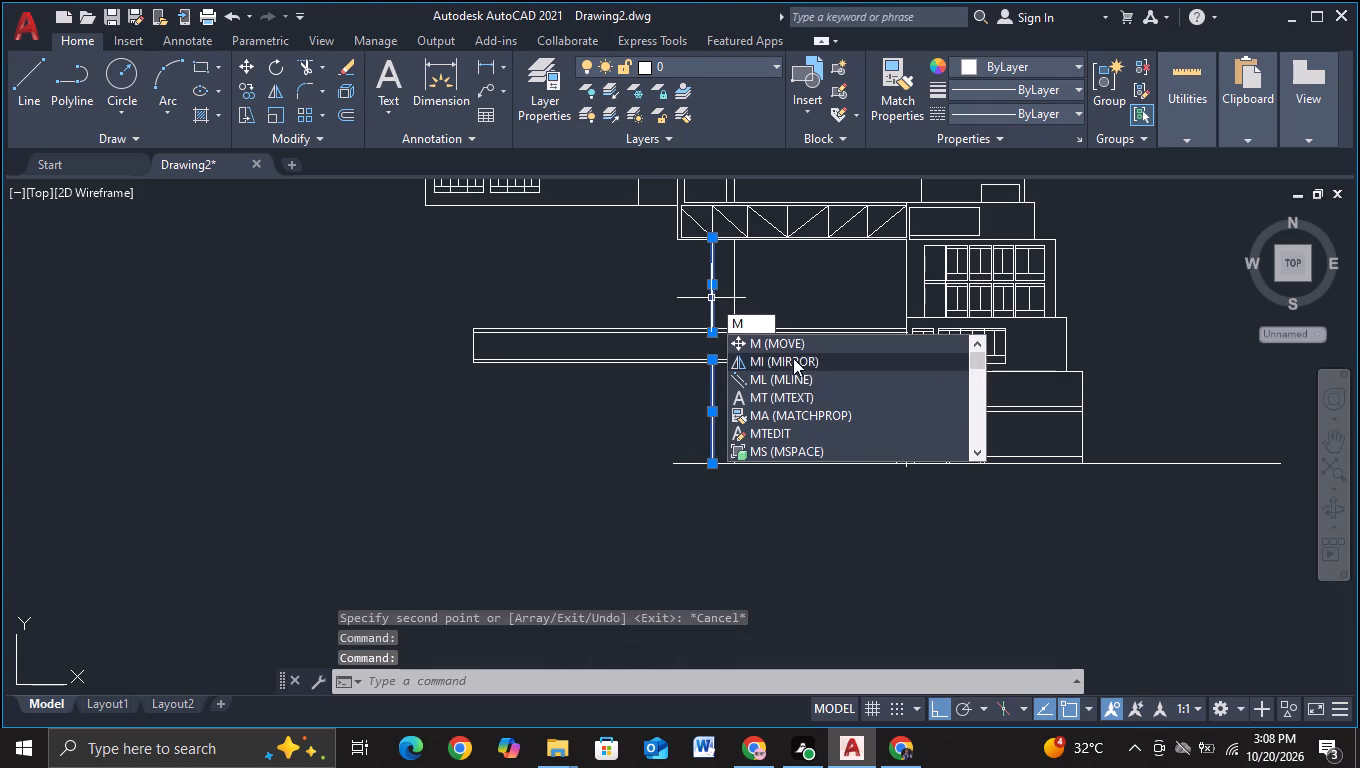
{"action": "left_click", "coordinate": [787, 345]}
{"action": "scroll", "coordinate": [709, 401], "scroll_direction": "up", "scroll_amount": 2}
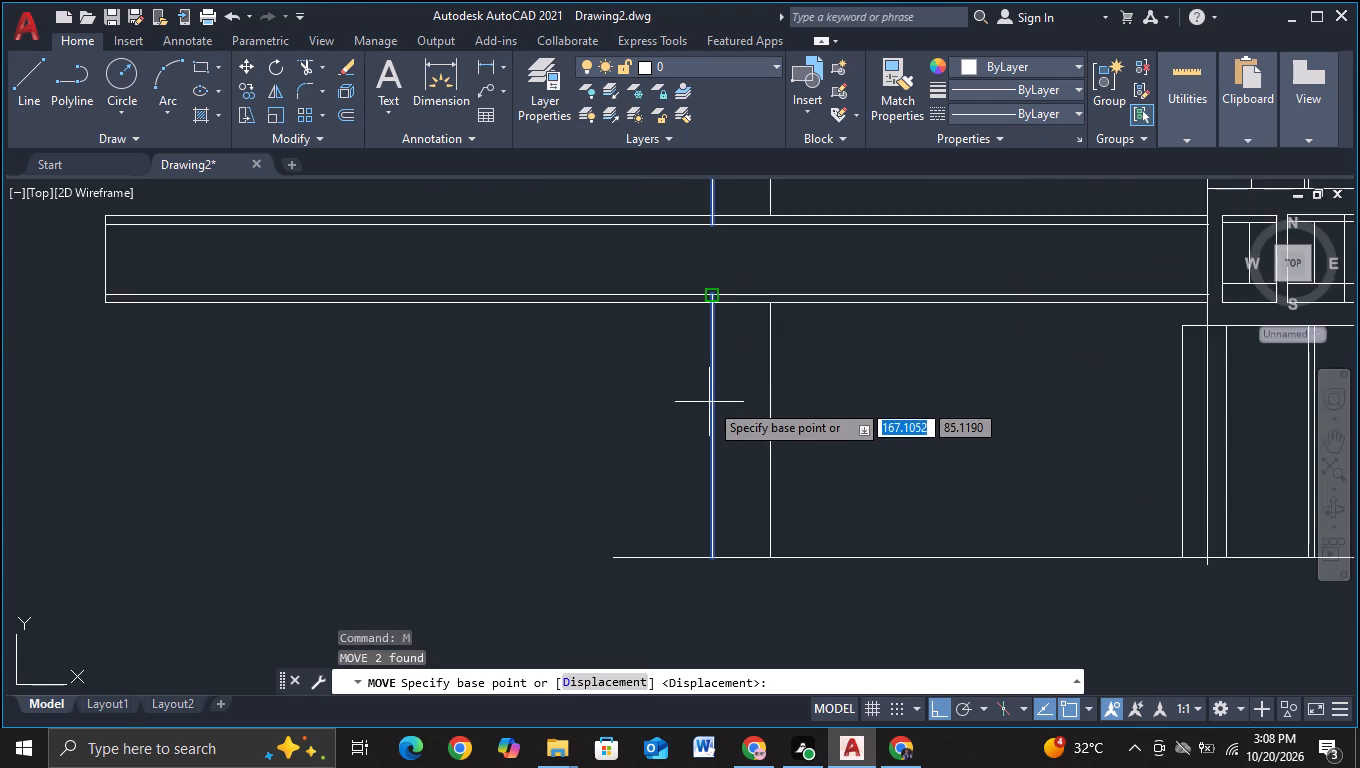
{"action": "scroll", "coordinate": [709, 414], "scroll_direction": "up", "scroll_amount": 1}
{"action": "middle_click_drag", "start_coordinate": [727, 502], "coordinate": [710, 327]}
{"action": "left_click", "coordinate": [693, 376]}
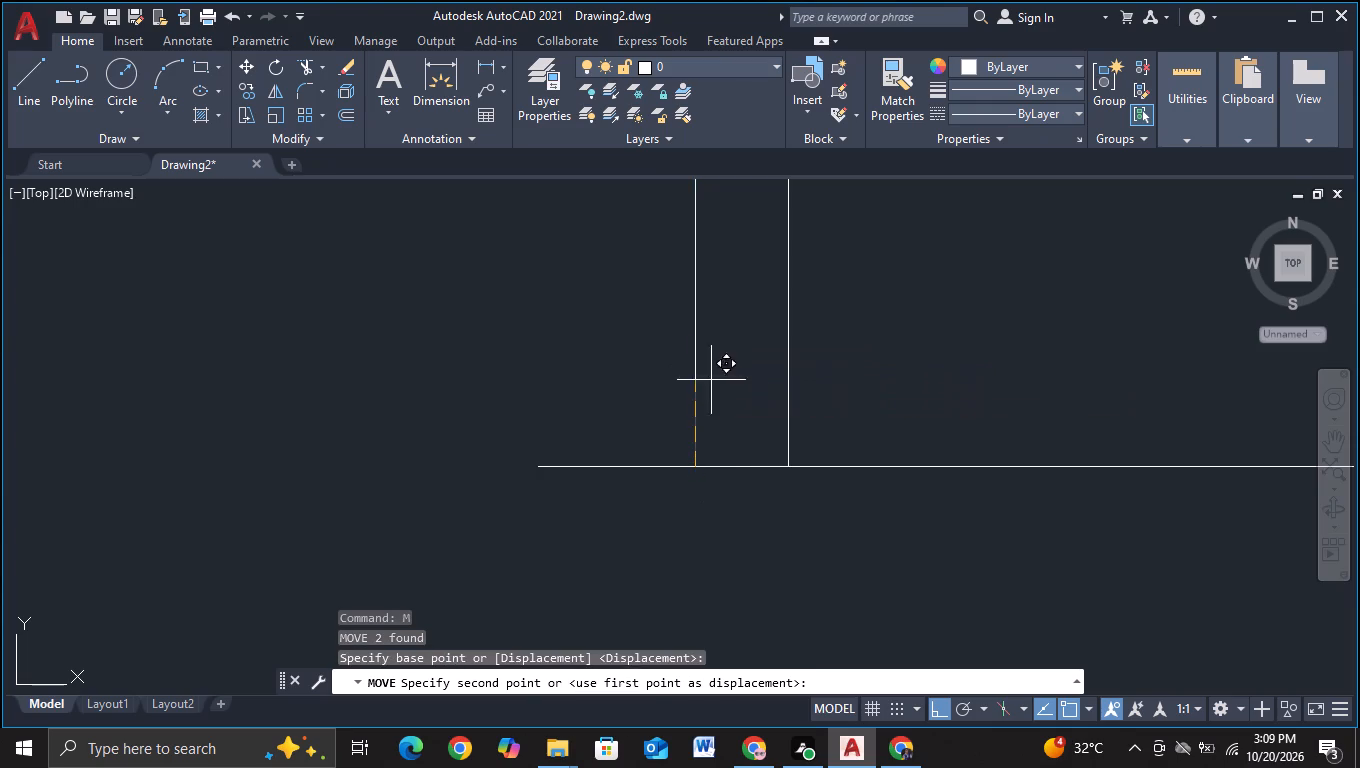
{"action": "left_click", "coordinate": [765, 491]}
Trim the moved column line's stubs within the wing's bottom and top borders and the truss's bottom border.
{"action": "scroll", "coordinate": [765, 491], "scroll_direction": "down", "scroll_amount": 3}
{"action": "middle_click_drag", "start_coordinate": [792, 524], "coordinate": [829, 493]}
{"action": "scroll", "coordinate": [829, 493], "scroll_direction": "up", "scroll_amount": 2}
{"action": "middle_click_drag", "start_coordinate": [825, 452], "coordinate": [796, 740]}
{"action": "scroll", "coordinate": [808, 646], "scroll_direction": "up", "scroll_amount": 1}
{"action": "middle_click", "coordinate": [803, 556]}
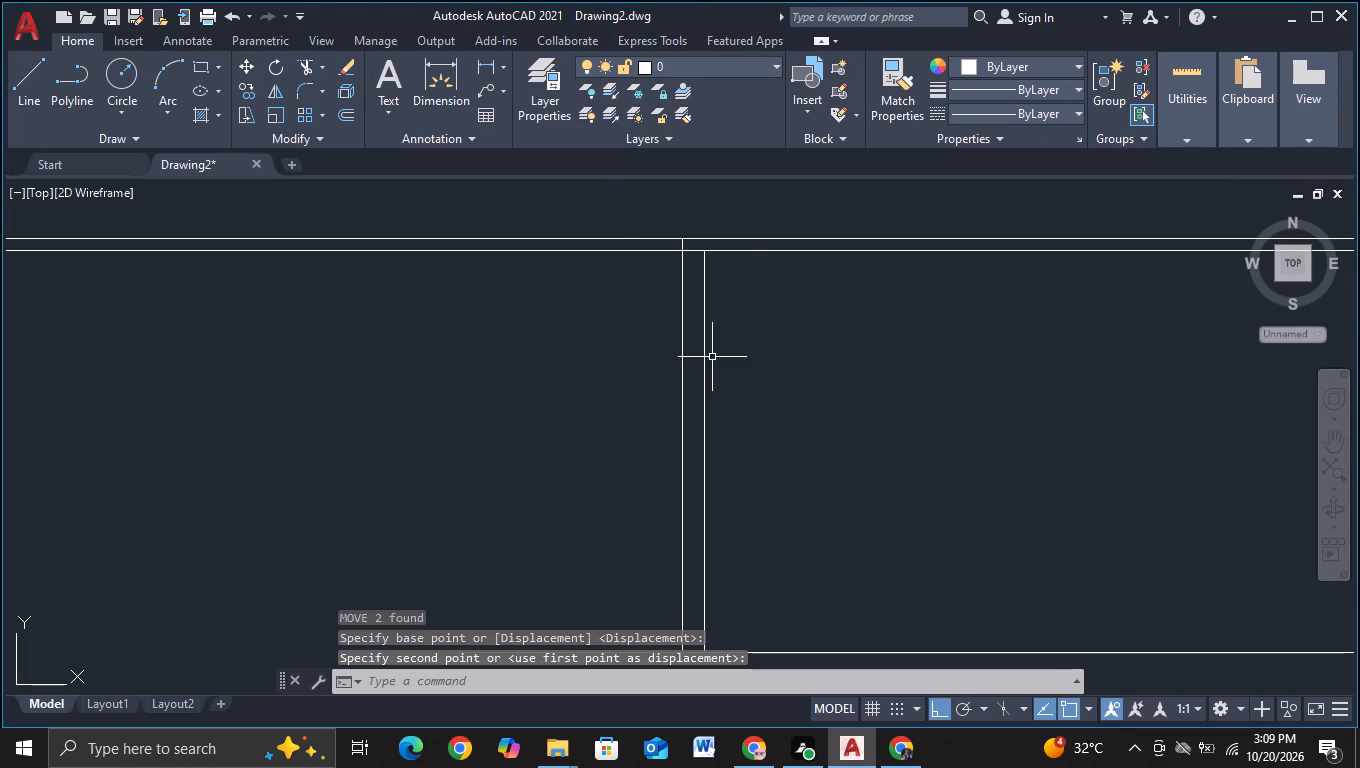
{"action": "left_click", "coordinate": [307, 69]}
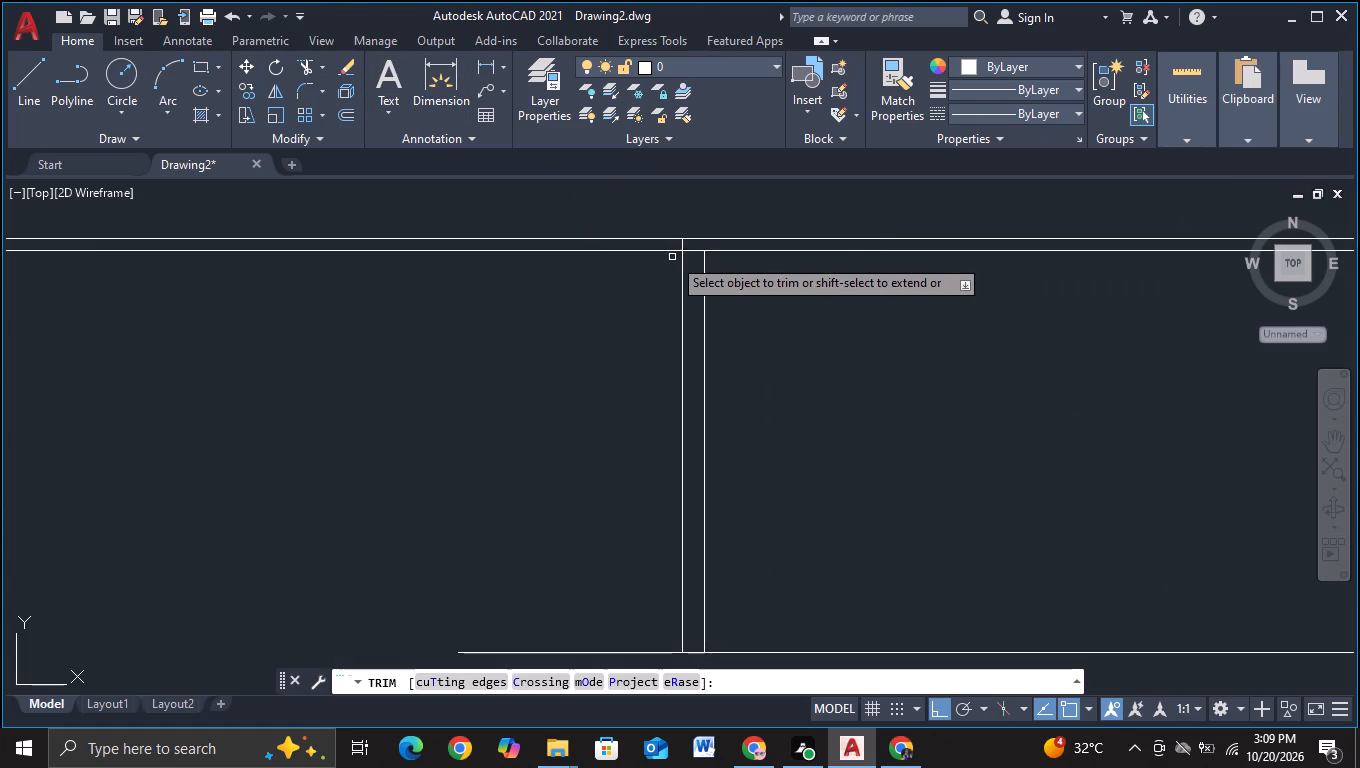
{"action": "left_click", "coordinate": [681, 246]}
{"action": "scroll", "coordinate": [781, 364], "scroll_direction": "down", "scroll_amount": 3}
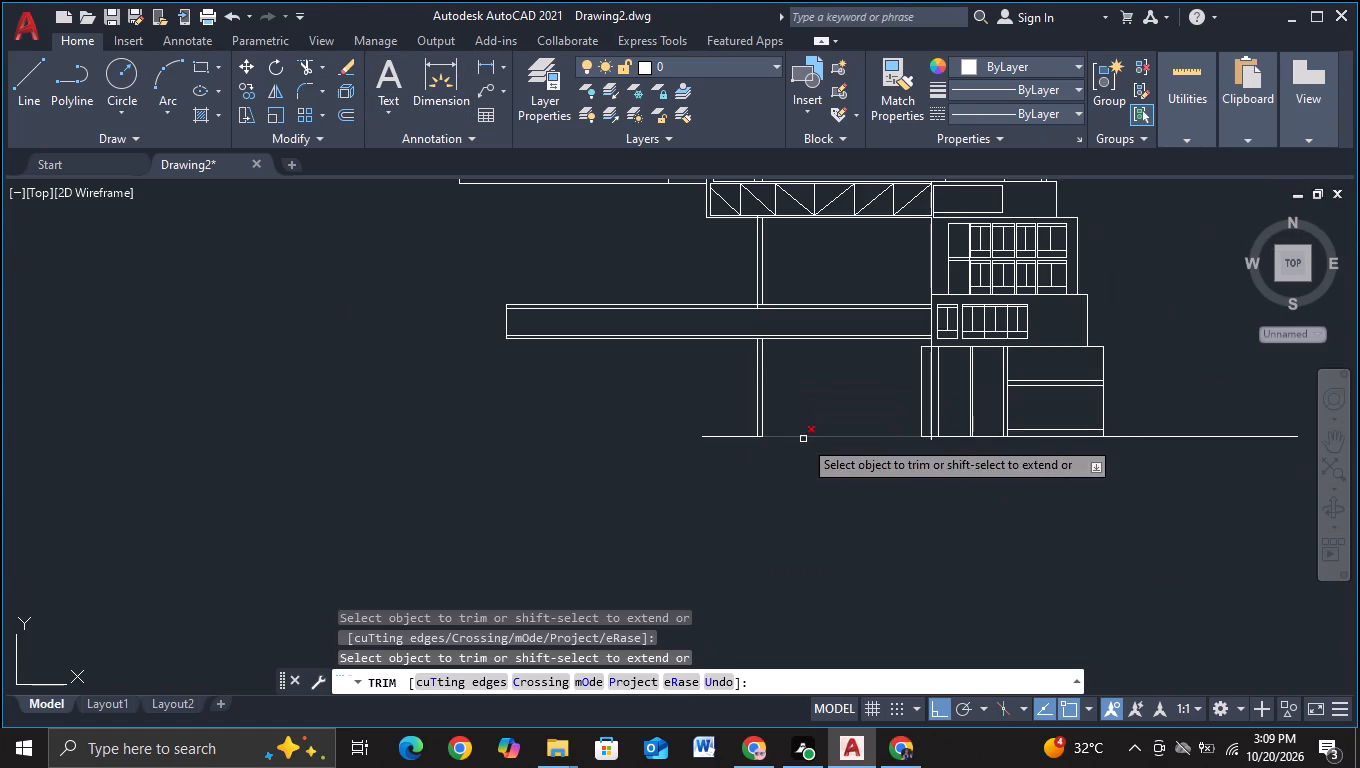
{"action": "scroll", "coordinate": [738, 331], "scroll_direction": "up", "scroll_amount": 3}
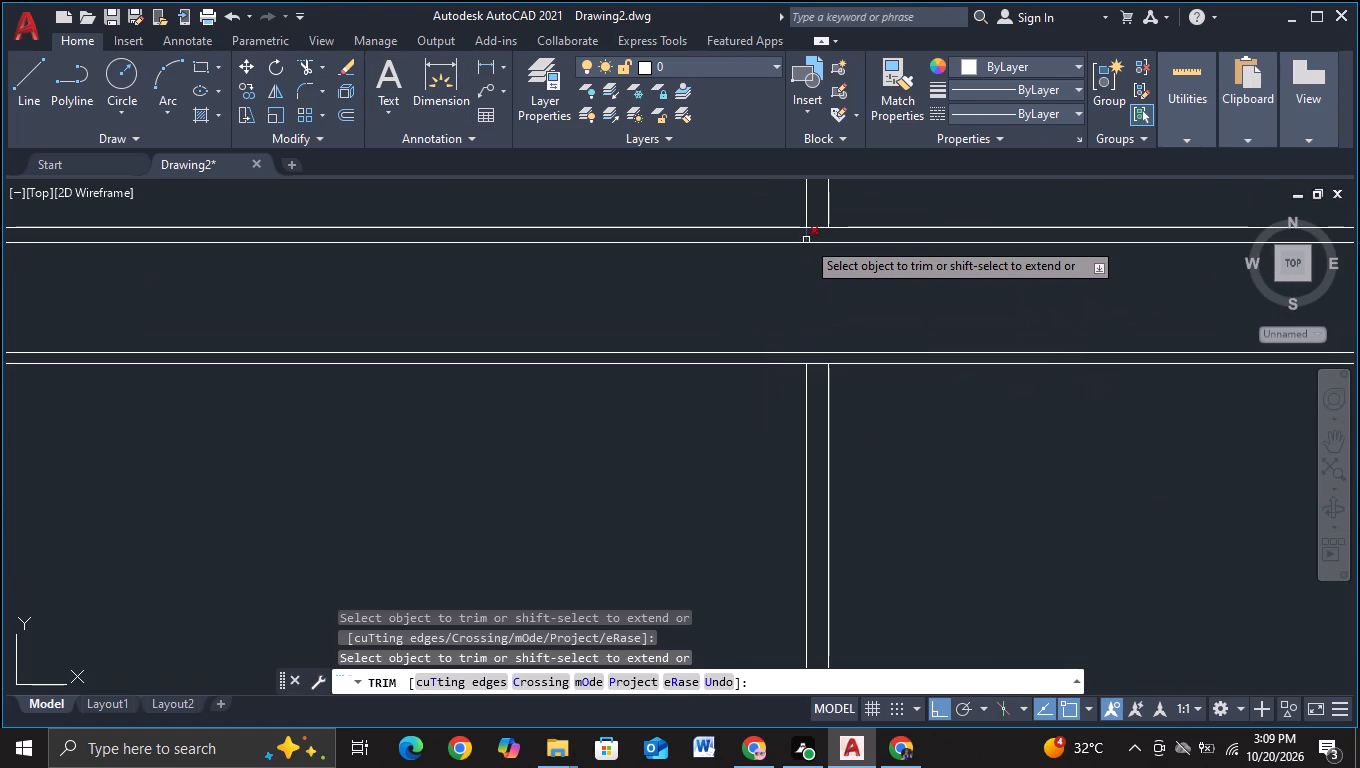
{"action": "left_click", "coordinate": [805, 239]}
{"action": "scroll", "coordinate": [892, 371], "scroll_direction": "down", "scroll_amount": 2}
{"action": "middle_click_drag", "start_coordinate": [909, 444], "coordinate": [742, 514]}
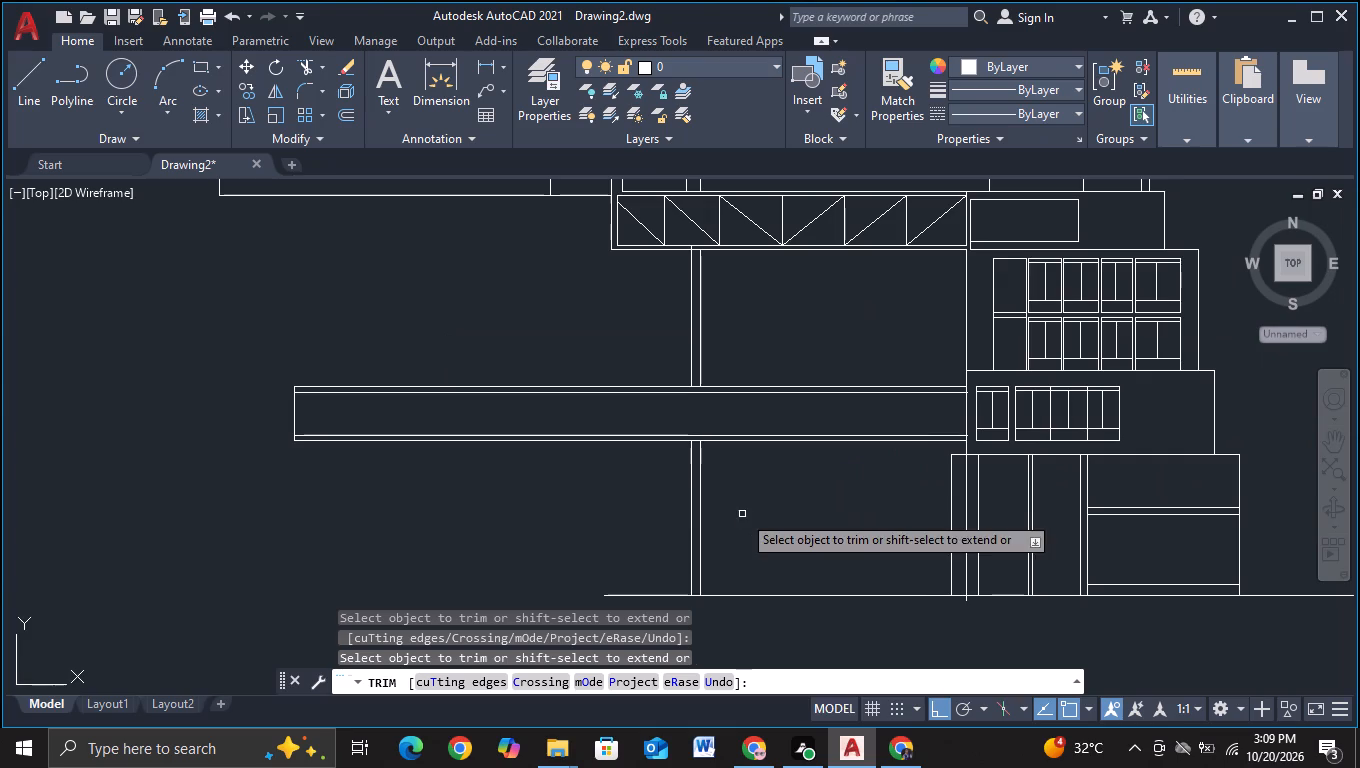
{"action": "scroll", "coordinate": [677, 284], "scroll_direction": "up", "scroll_amount": 2}
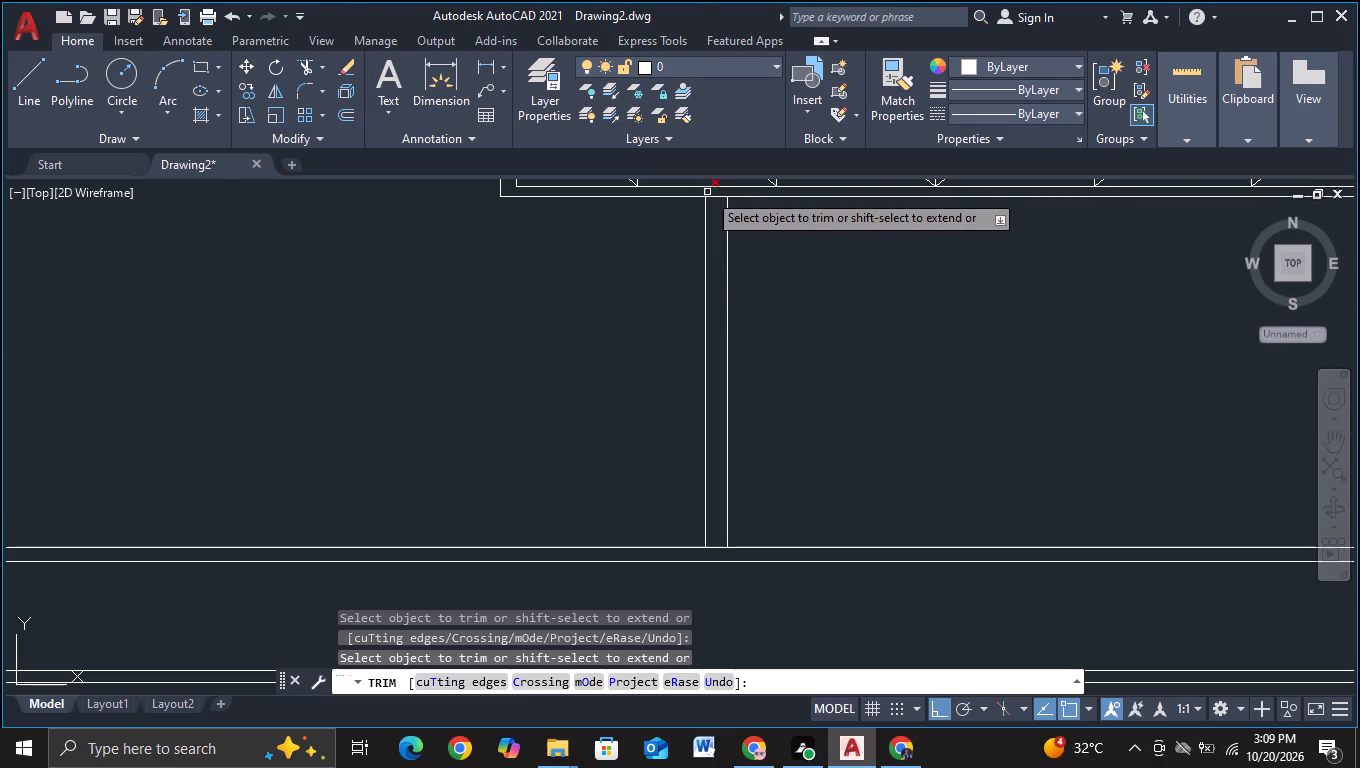
{"action": "left_click", "coordinate": [707, 192]}
{"action": "scroll", "coordinate": [849, 260], "scroll_direction": "down", "scroll_amount": 2}
{"action": "key", "text": "Escape"}
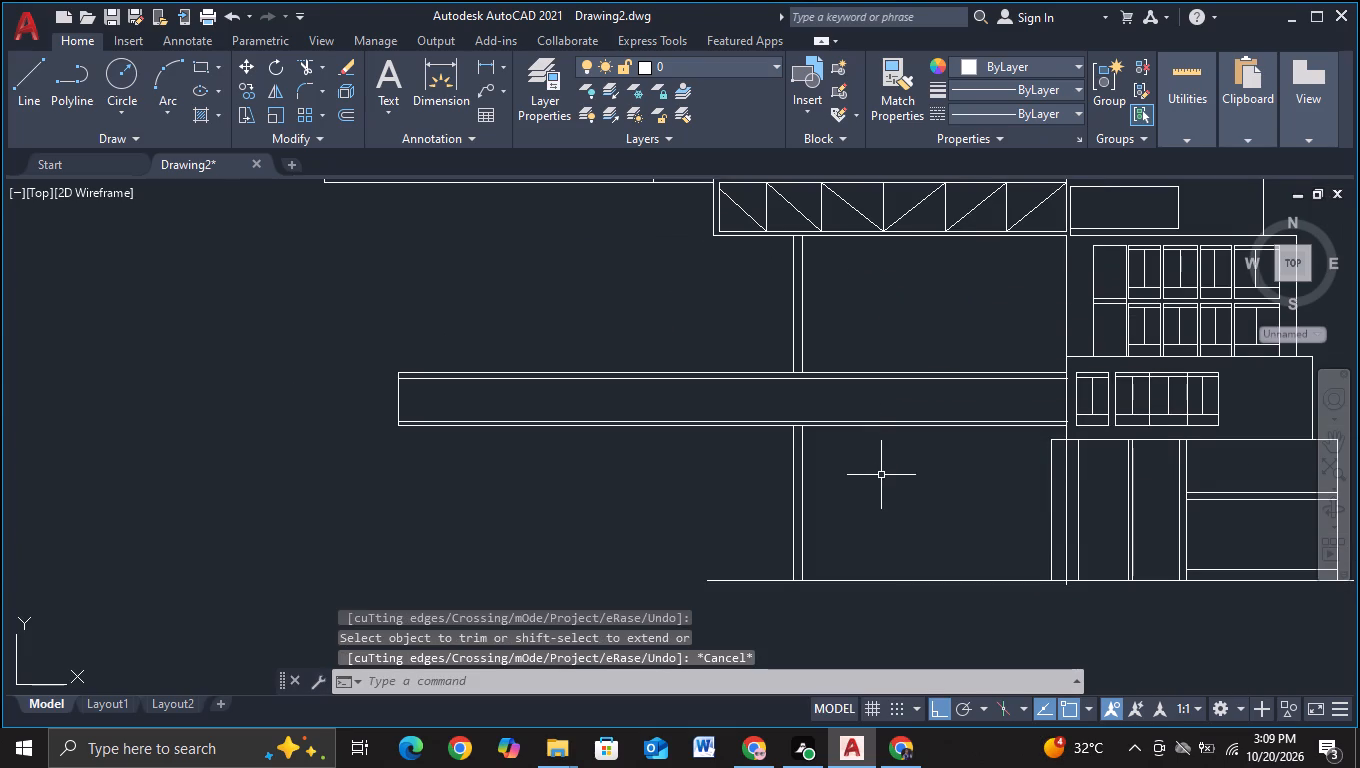
Trim the ends of the wing's lower and upper inner lines that overshoot the tower's left edge.
{"action": "middle_click_drag", "start_coordinate": [881, 475], "coordinate": [713, 417]}
{"action": "scroll", "coordinate": [769, 404], "scroll_direction": "up", "scroll_amount": 2}
{"action": "middle_click_drag", "start_coordinate": [878, 383], "coordinate": [250, 524]}
{"action": "scroll", "coordinate": [493, 449], "scroll_direction": "up", "scroll_amount": 2}
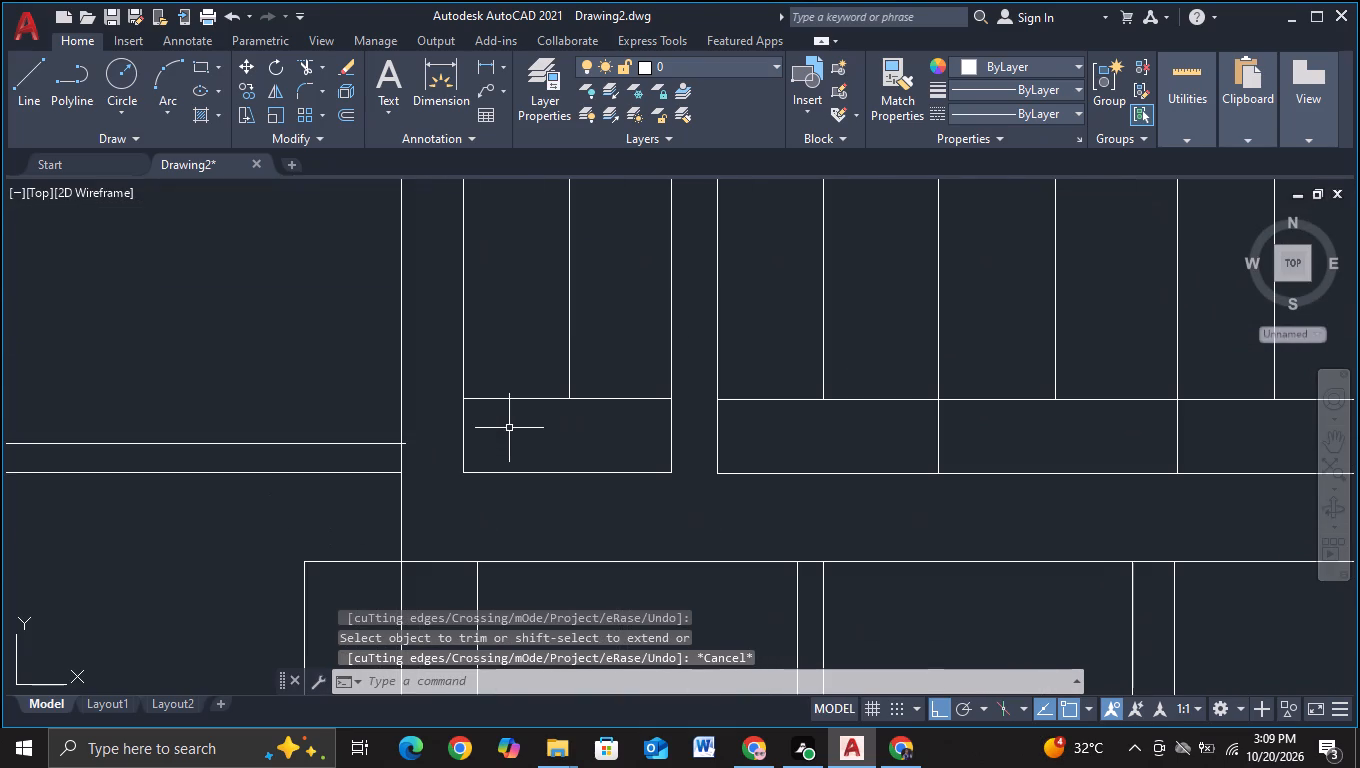
{"action": "left_click_drag", "start_coordinate": [299, 64], "coordinate": [299, 93]}
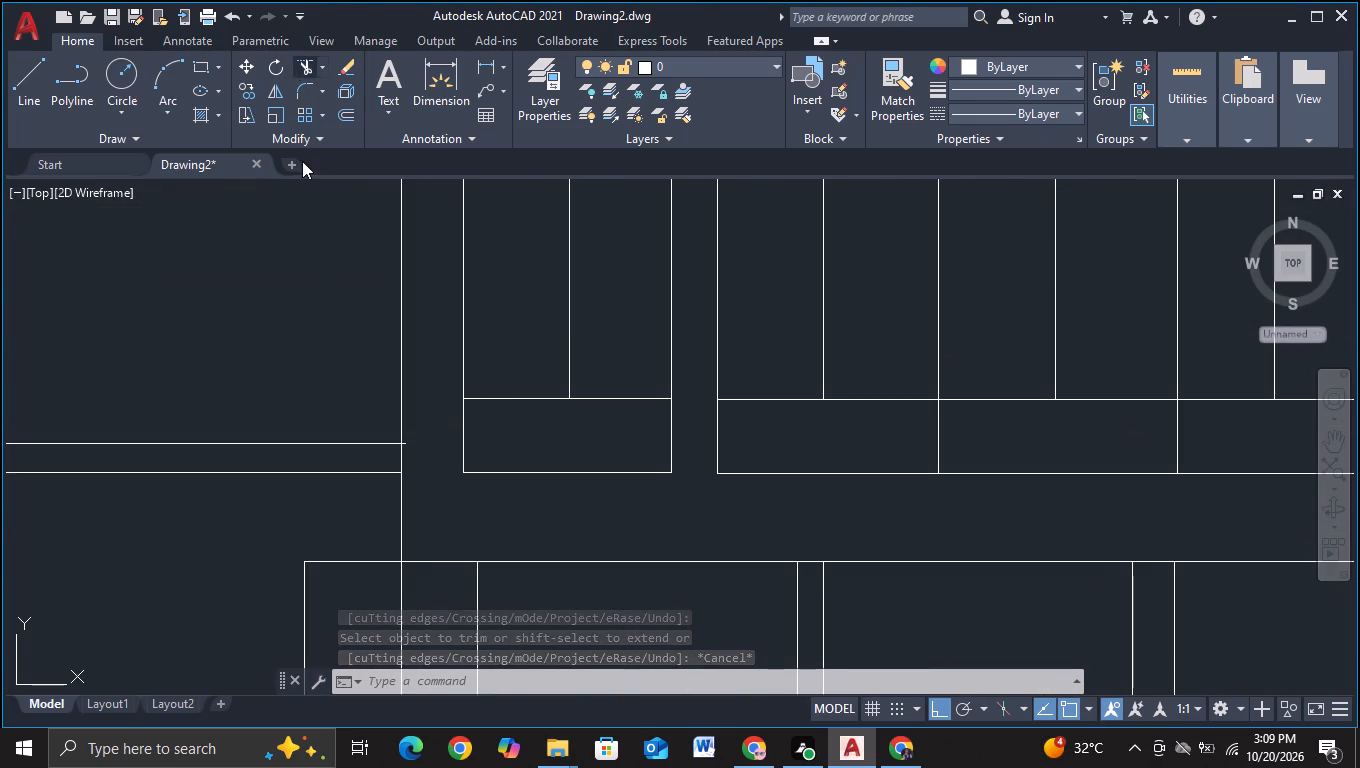
{"action": "key", "text": "Escape"}
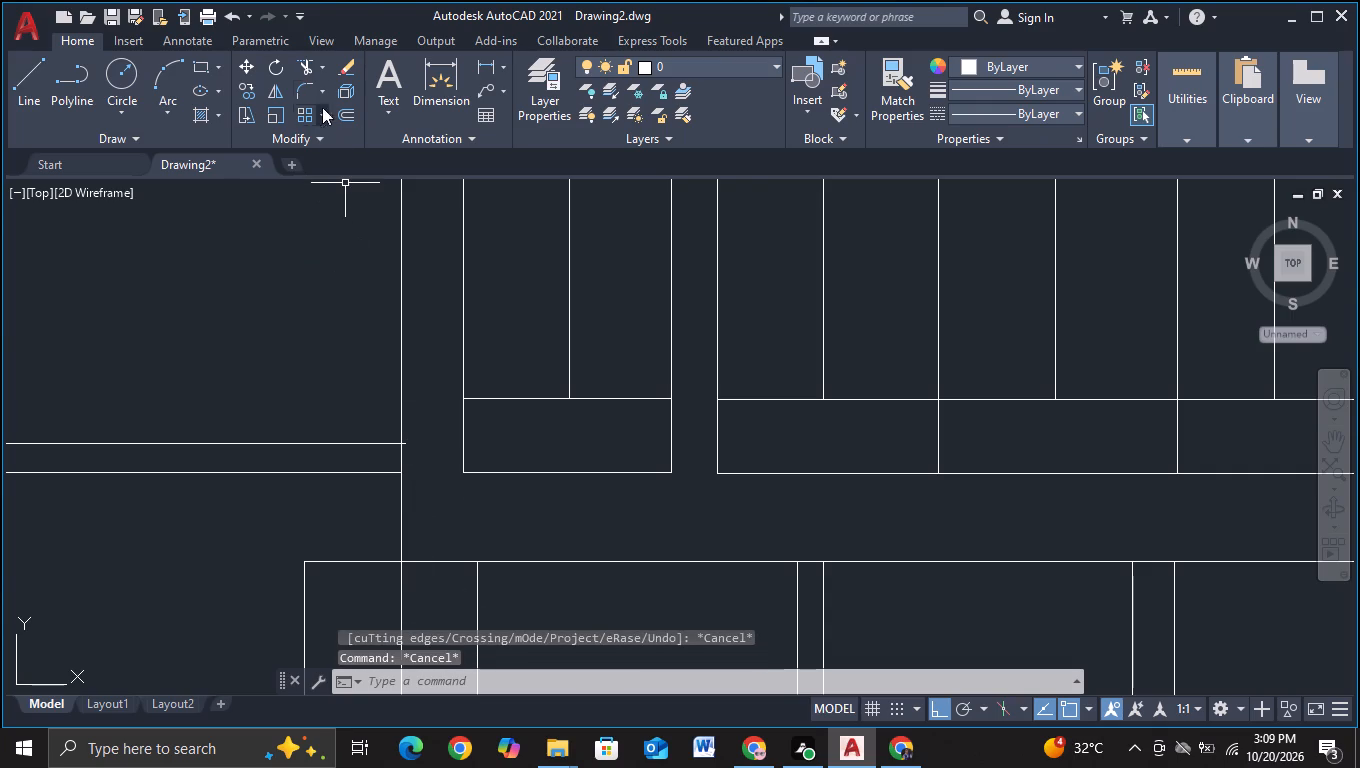
{"action": "left_click", "coordinate": [309, 75]}
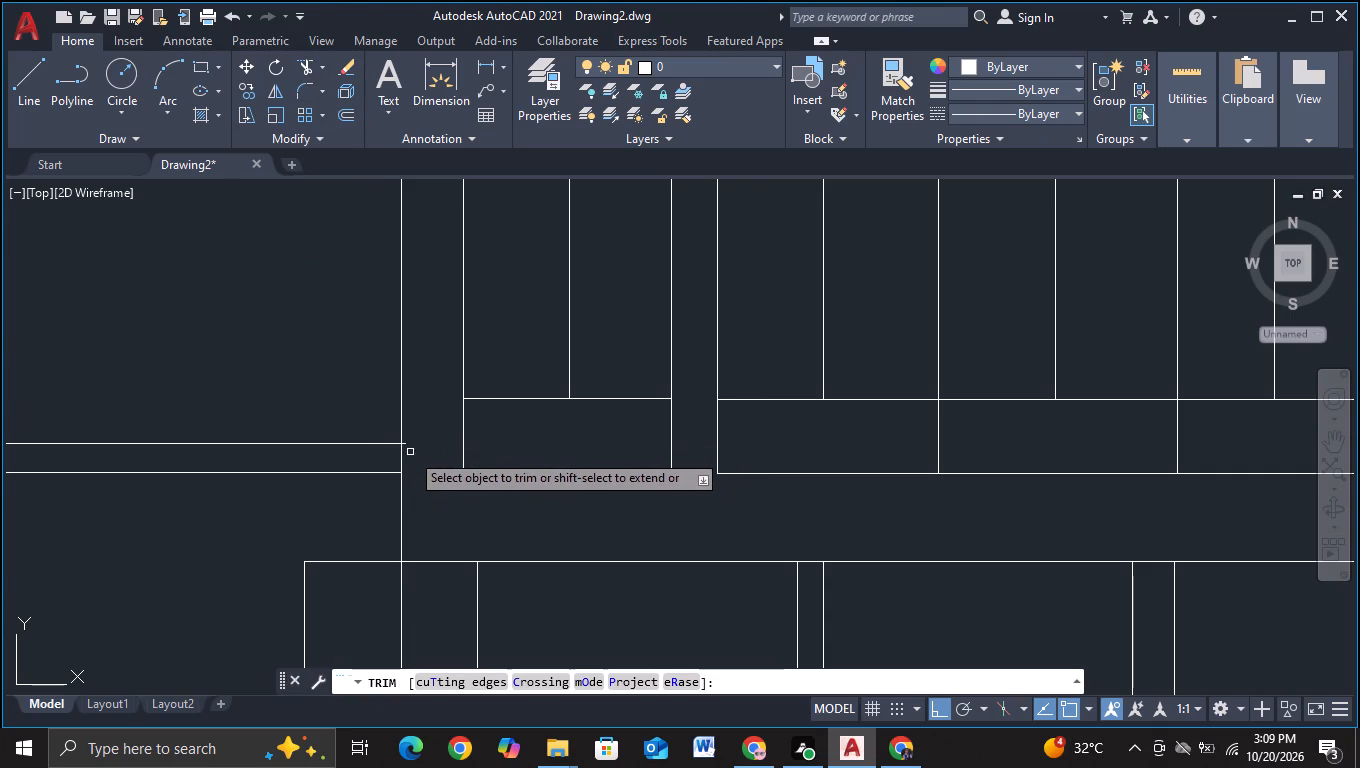
{"action": "left_click", "coordinate": [405, 445]}
{"action": "scroll", "coordinate": [405, 445], "scroll_direction": "down", "scroll_amount": 4}
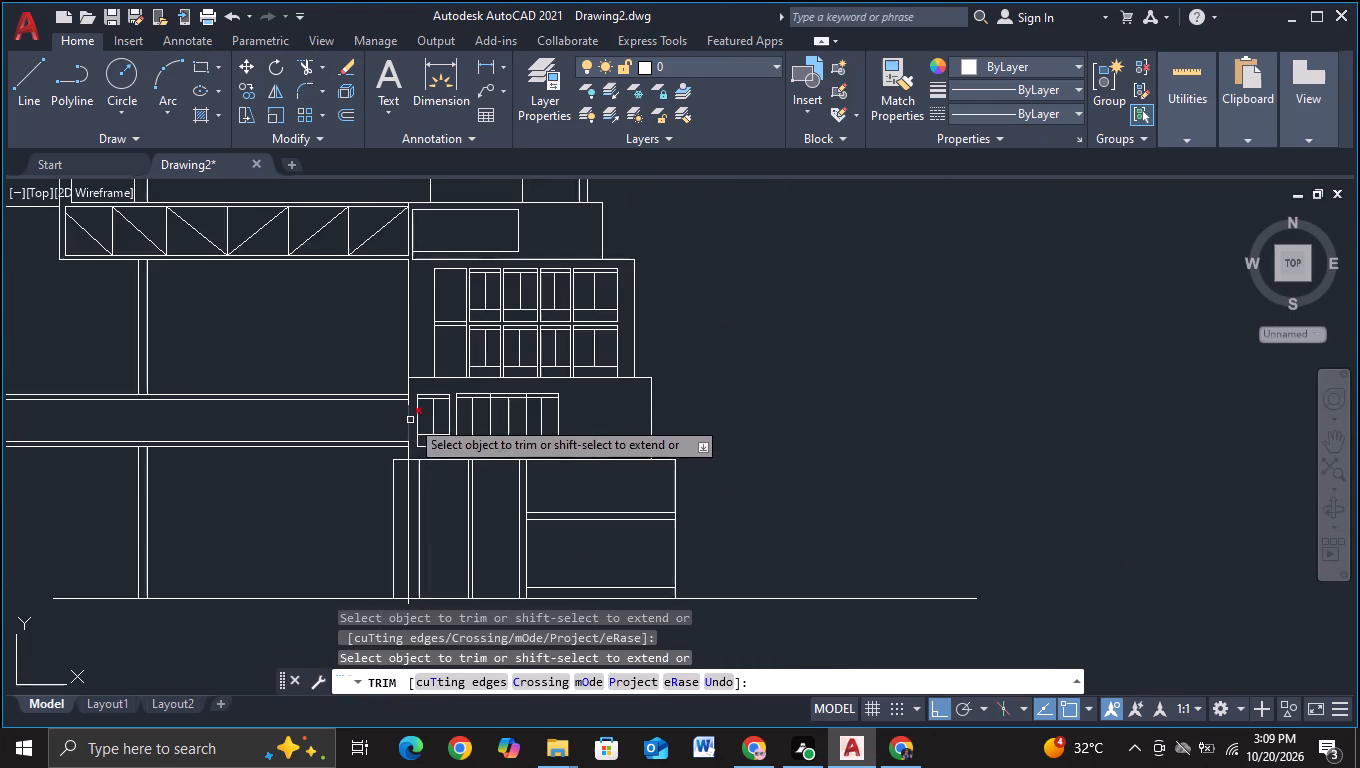
{"action": "scroll", "coordinate": [411, 418], "scroll_direction": "up", "scroll_amount": 4}
{"action": "left_click", "coordinate": [380, 299]}
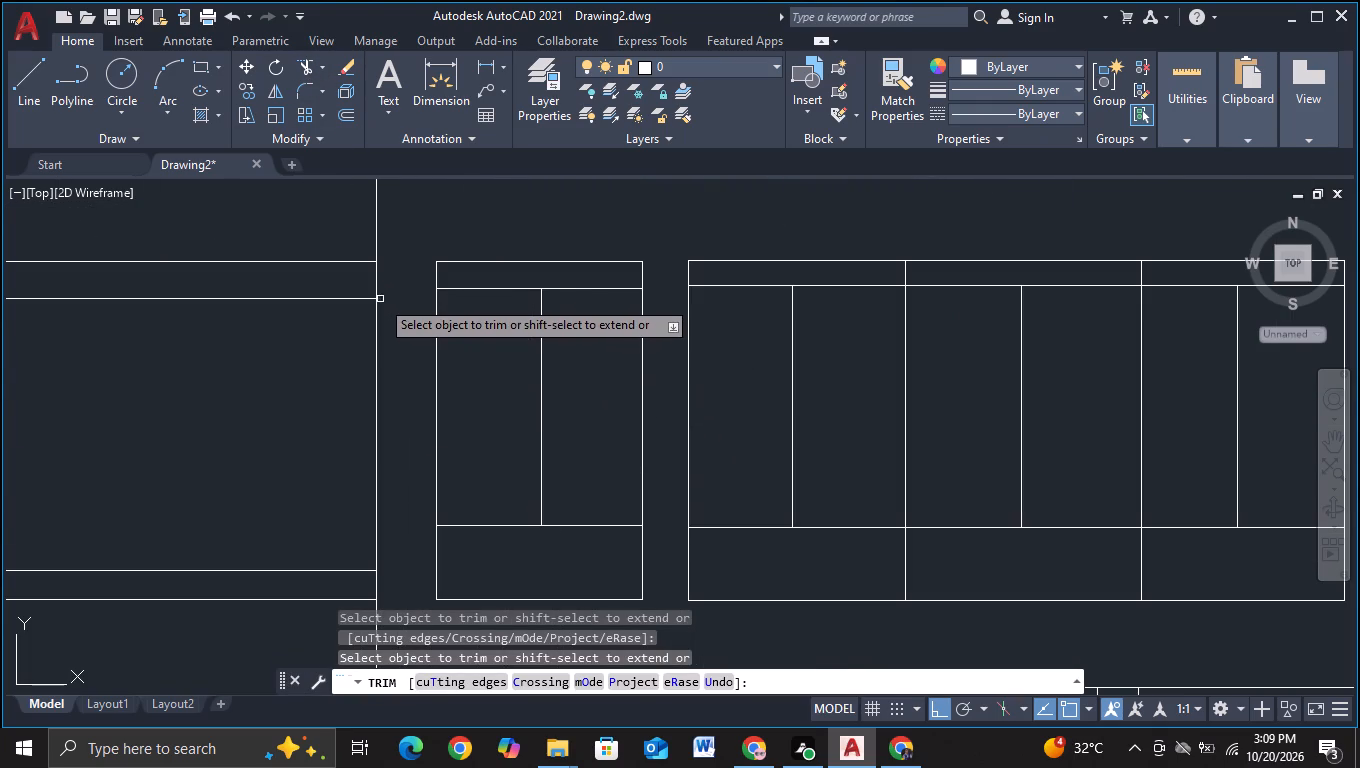
Draw a line from the upper-left block's lower-left corner, about 21 units left and about 8.4 units straight down.
{"action": "scroll", "coordinate": [407, 414], "scroll_direction": "down", "scroll_amount": 2}
{"action": "scroll", "coordinate": [324, 486], "scroll_direction": "down", "scroll_amount": 2}
{"action": "middle_click_drag", "start_coordinate": [279, 552], "coordinate": [478, 499]}
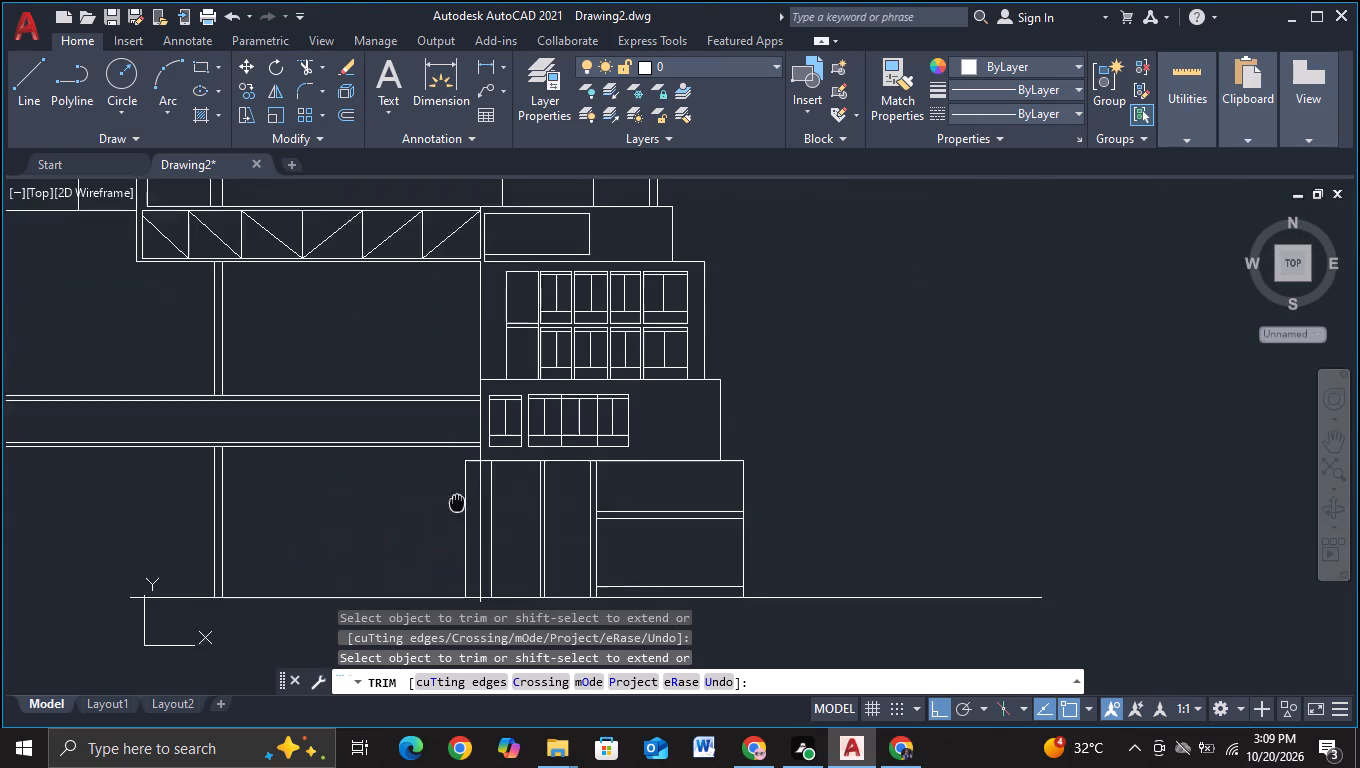
{"action": "middle_click_drag", "start_coordinate": [478, 499], "coordinate": [480, 499]}
{"action": "key", "text": "Escape"}
{"action": "middle_click_drag", "start_coordinate": [446, 517], "coordinate": [635, 423]}
{"action": "key", "text": "Escape"}
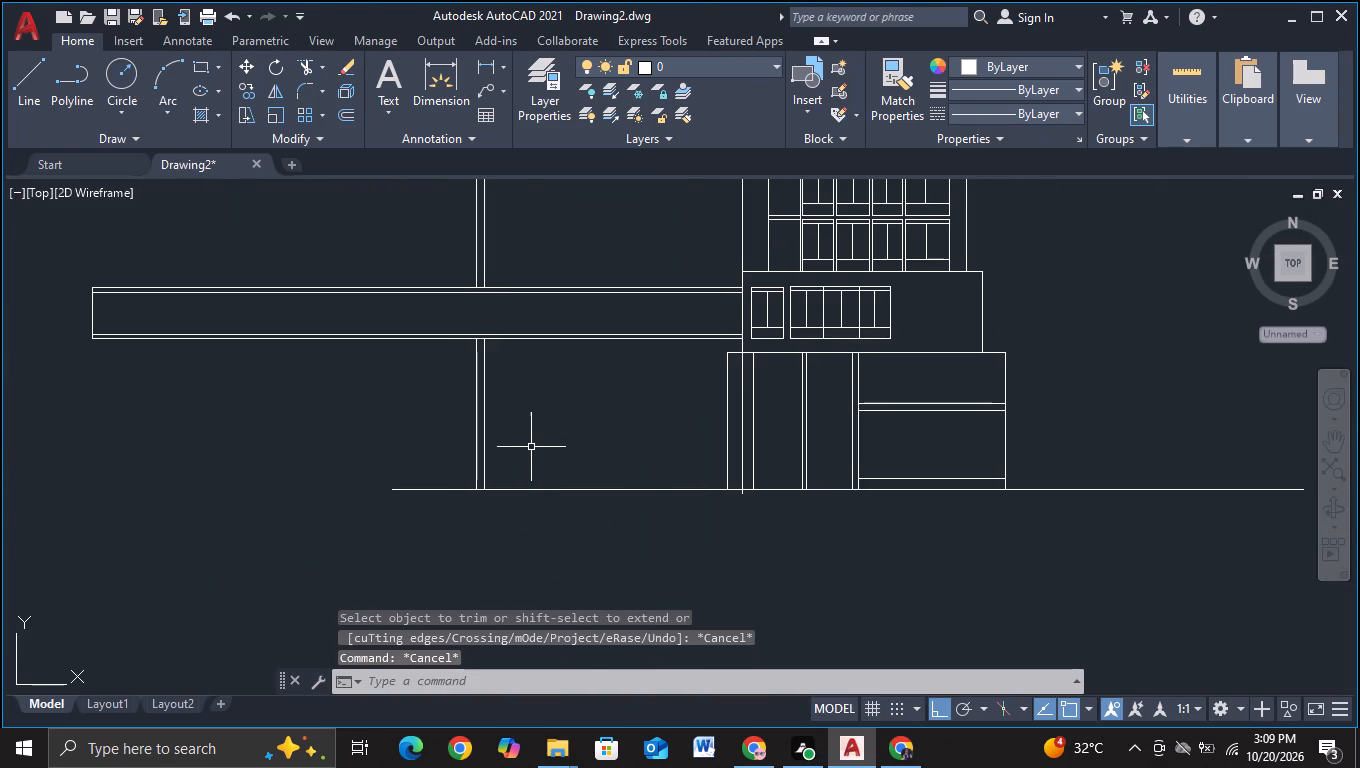
{"action": "middle_click_drag", "start_coordinate": [527, 448], "coordinate": [570, 577]}
{"action": "scroll", "coordinate": [570, 571], "scroll_direction": "down", "scroll_amount": 1}
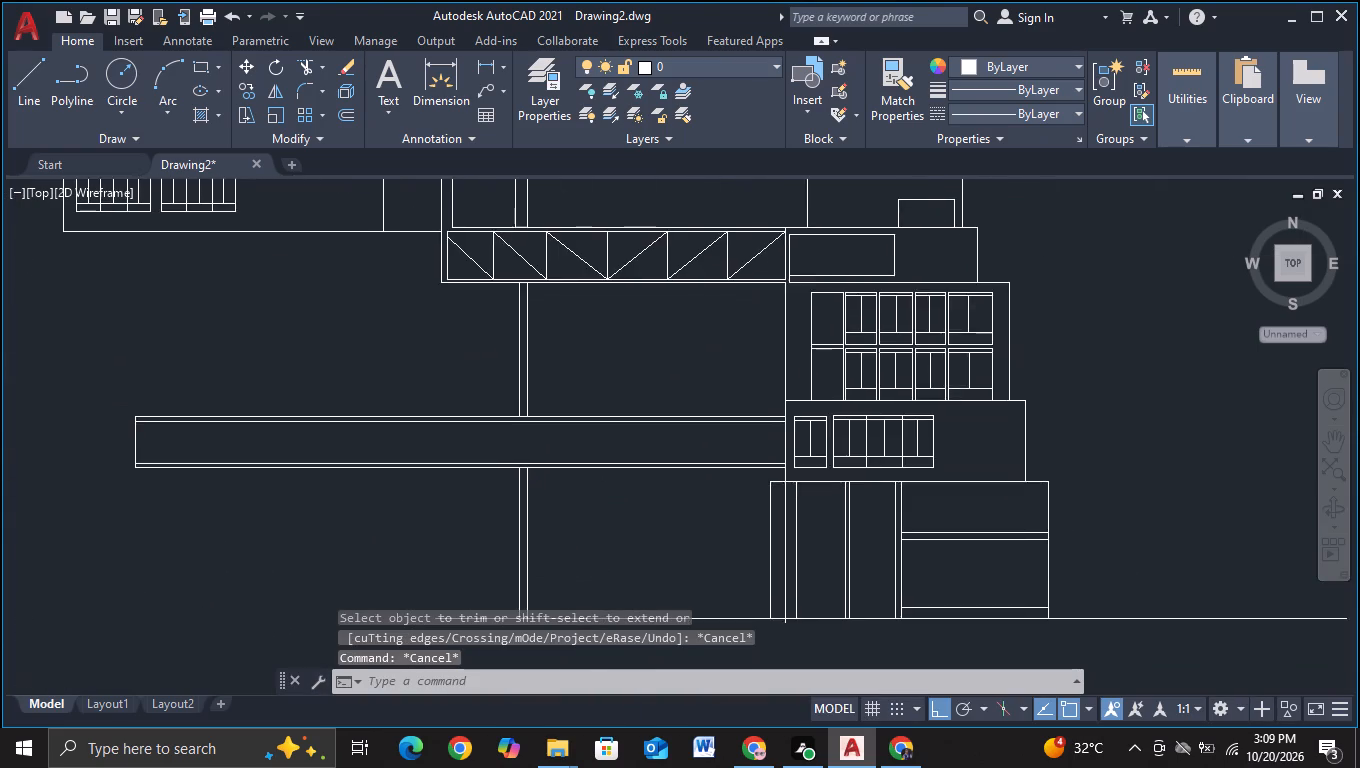
{"action": "middle_click_drag", "start_coordinate": [578, 569], "coordinate": [570, 481]}
{"action": "left_click", "coordinate": [17, 105]}
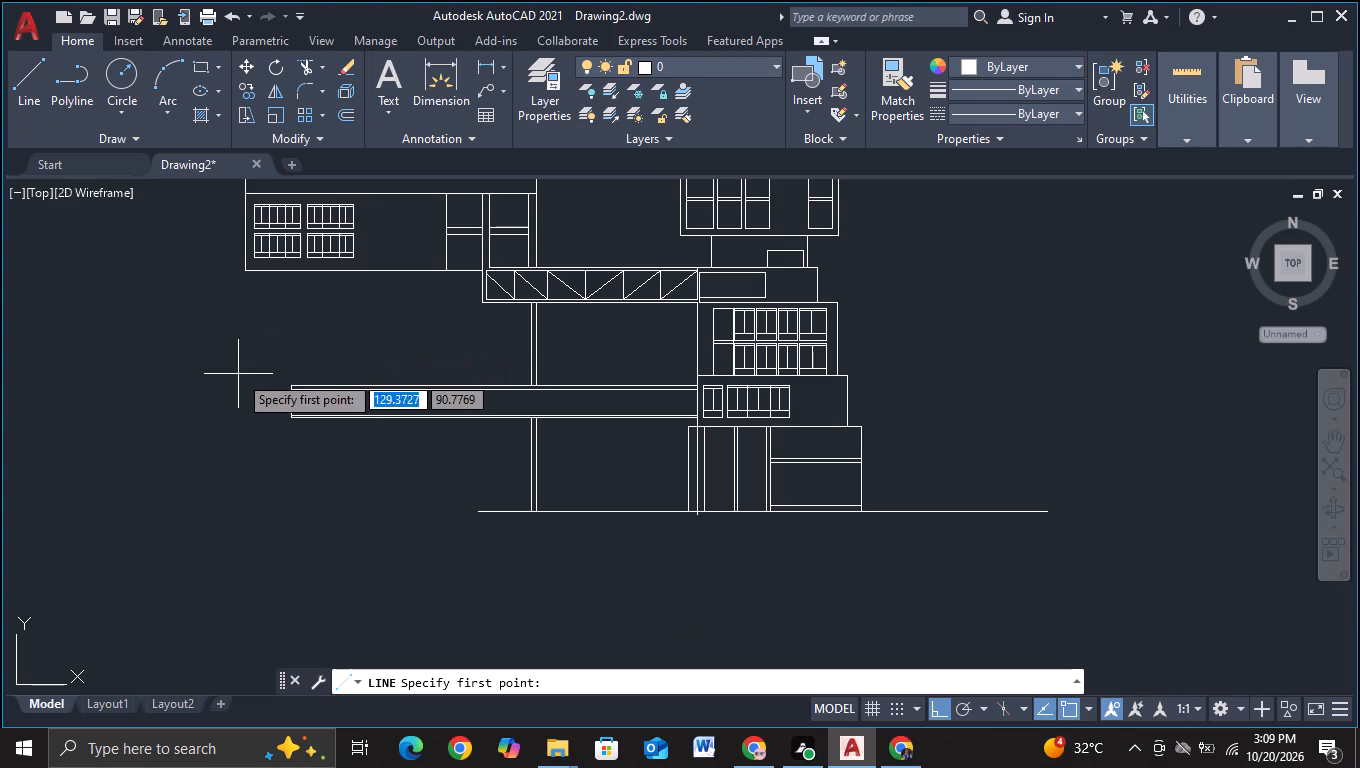
{"action": "middle_click_drag", "start_coordinate": [240, 326], "coordinate": [400, 326]}
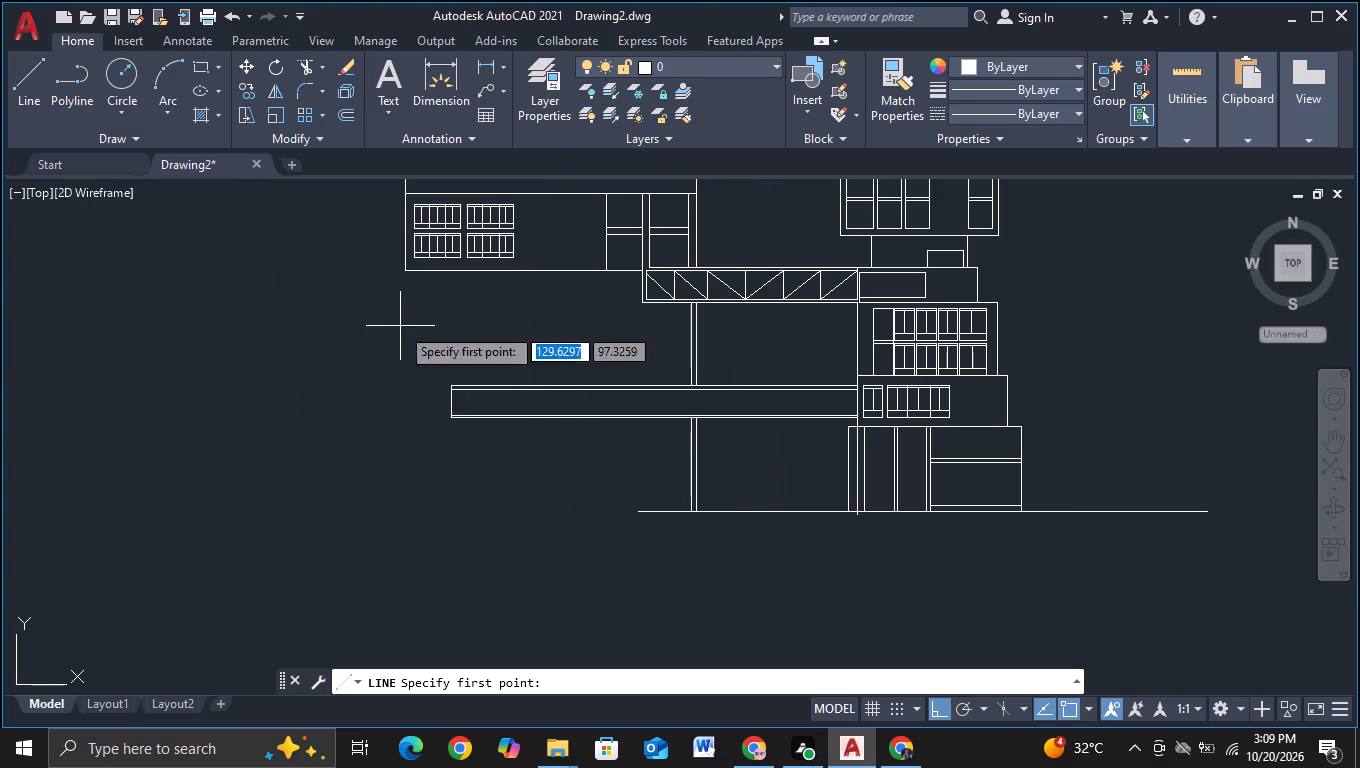
{"action": "left_click", "coordinate": [402, 275]}
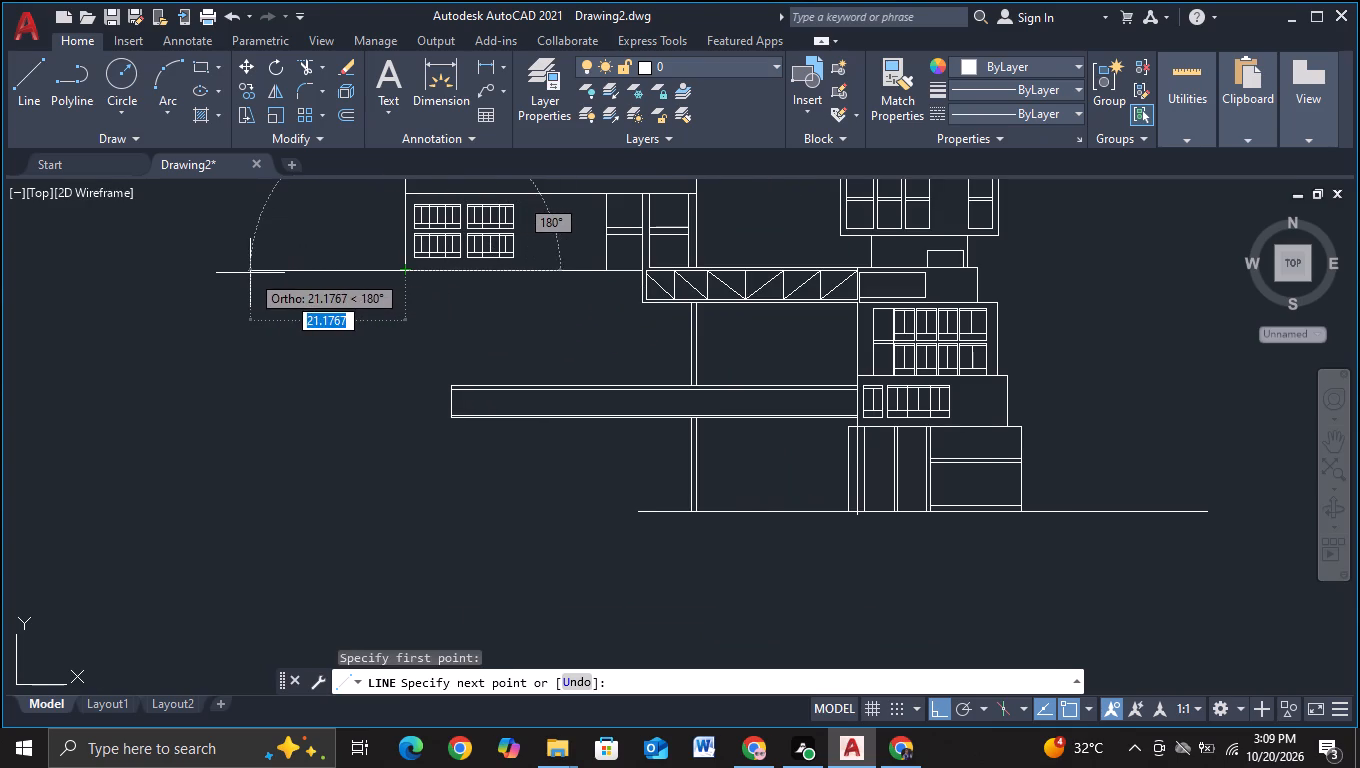
{"action": "left_click", "coordinate": [250, 273]}
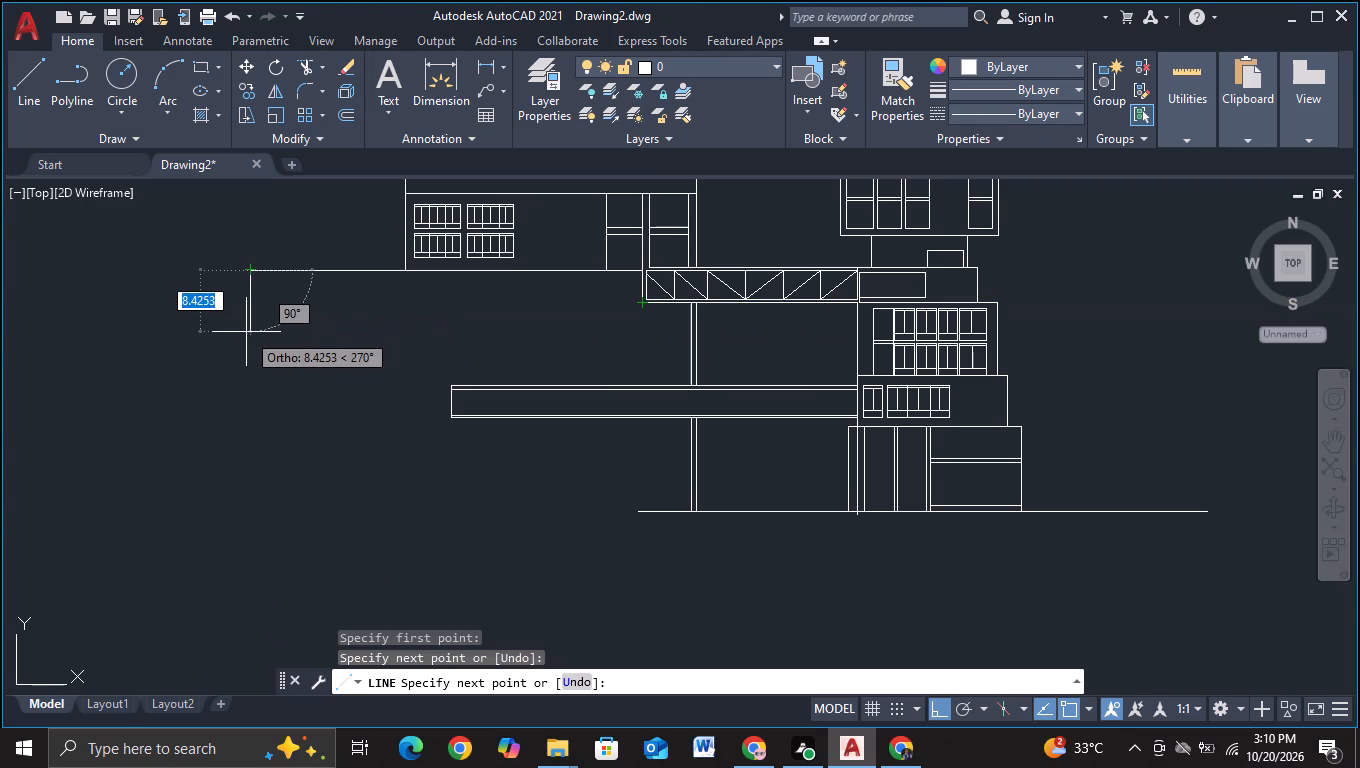
{"action": "left_click", "coordinate": [246, 332]}
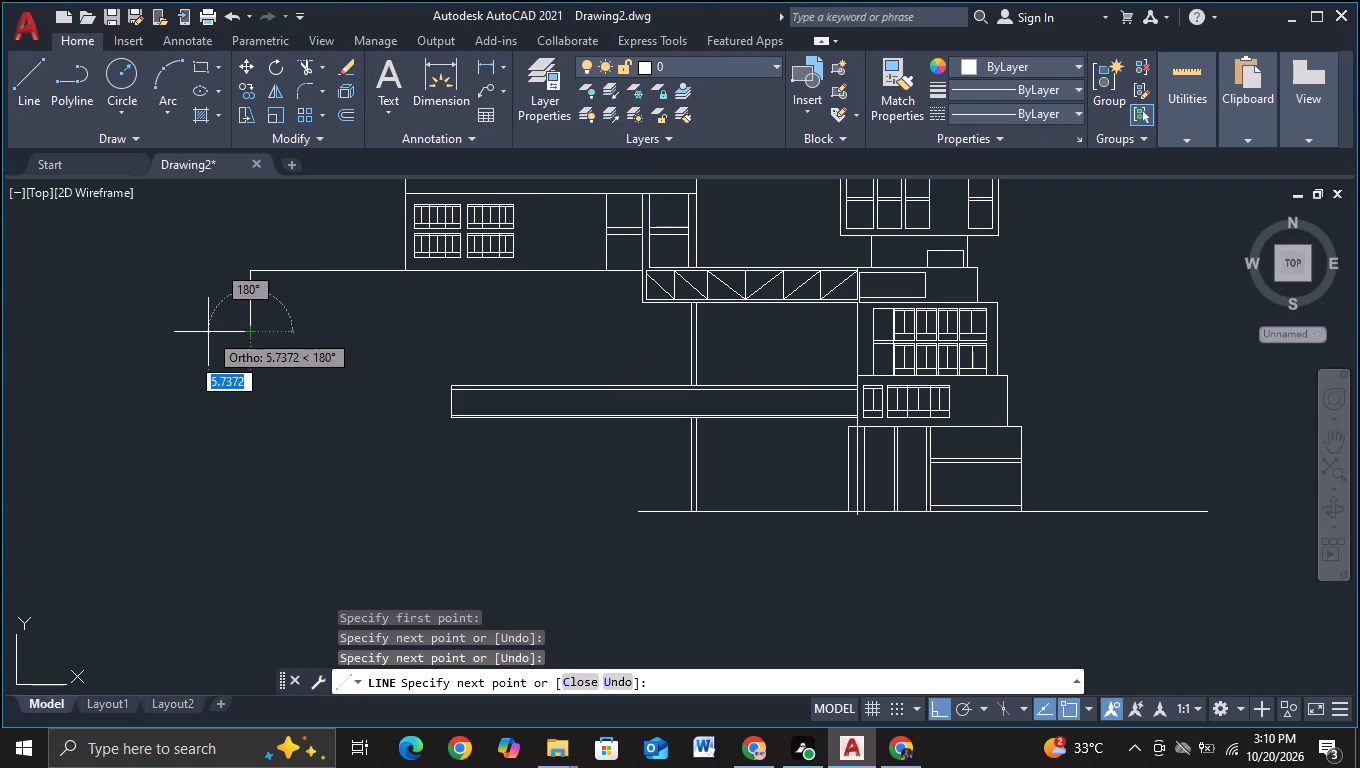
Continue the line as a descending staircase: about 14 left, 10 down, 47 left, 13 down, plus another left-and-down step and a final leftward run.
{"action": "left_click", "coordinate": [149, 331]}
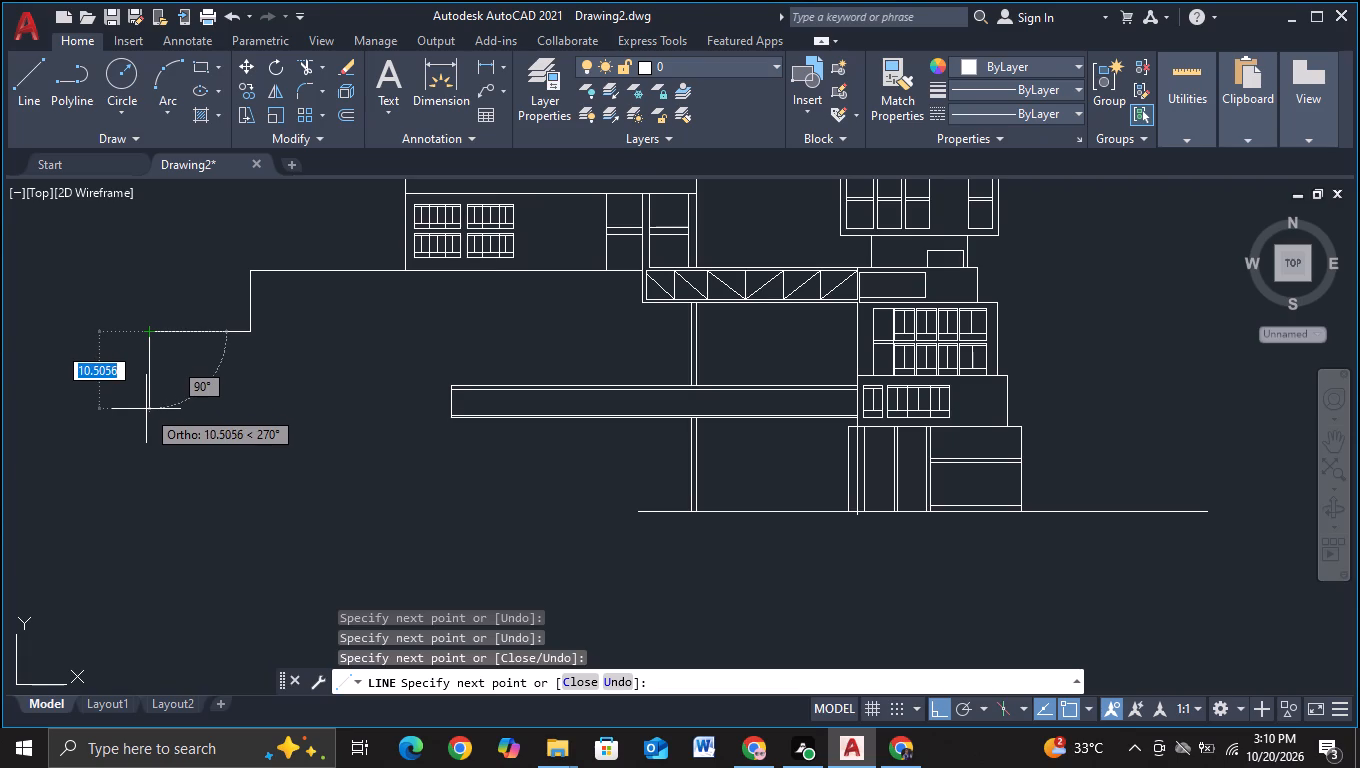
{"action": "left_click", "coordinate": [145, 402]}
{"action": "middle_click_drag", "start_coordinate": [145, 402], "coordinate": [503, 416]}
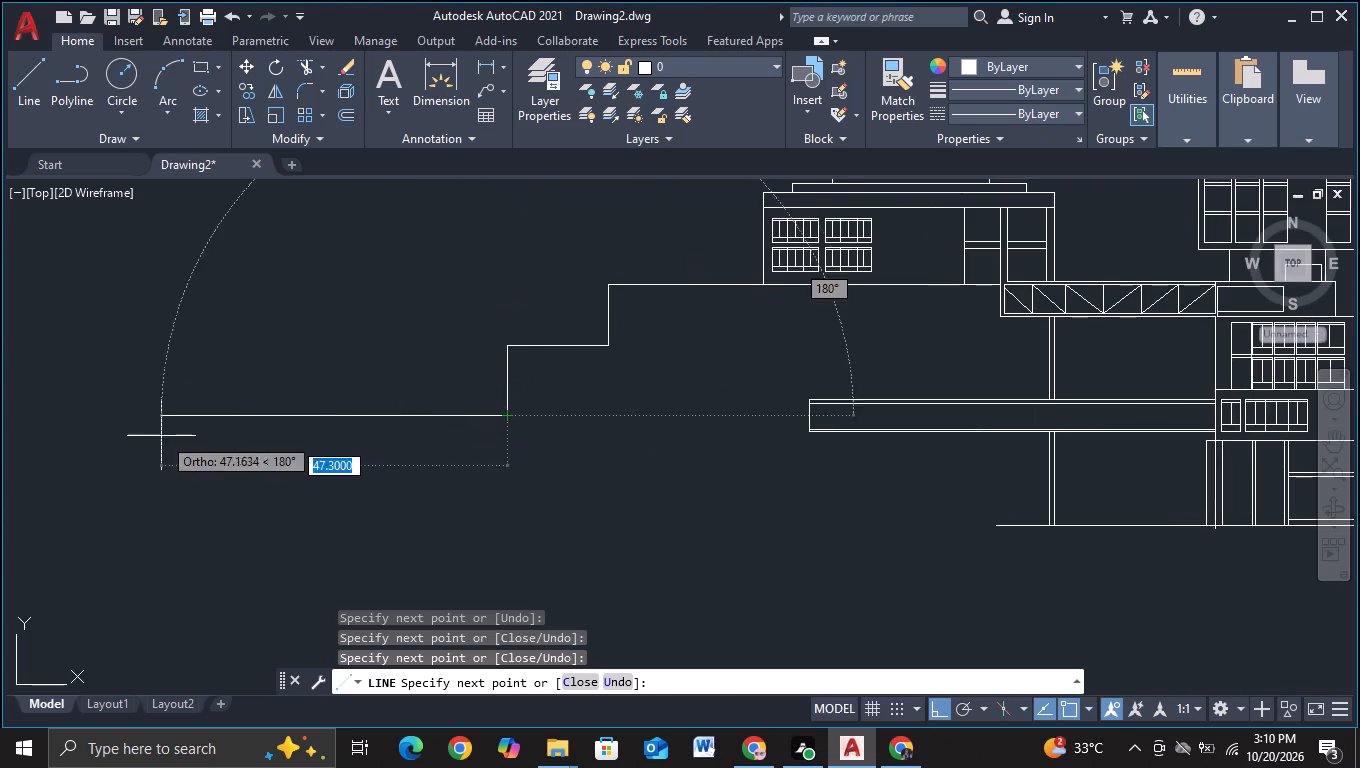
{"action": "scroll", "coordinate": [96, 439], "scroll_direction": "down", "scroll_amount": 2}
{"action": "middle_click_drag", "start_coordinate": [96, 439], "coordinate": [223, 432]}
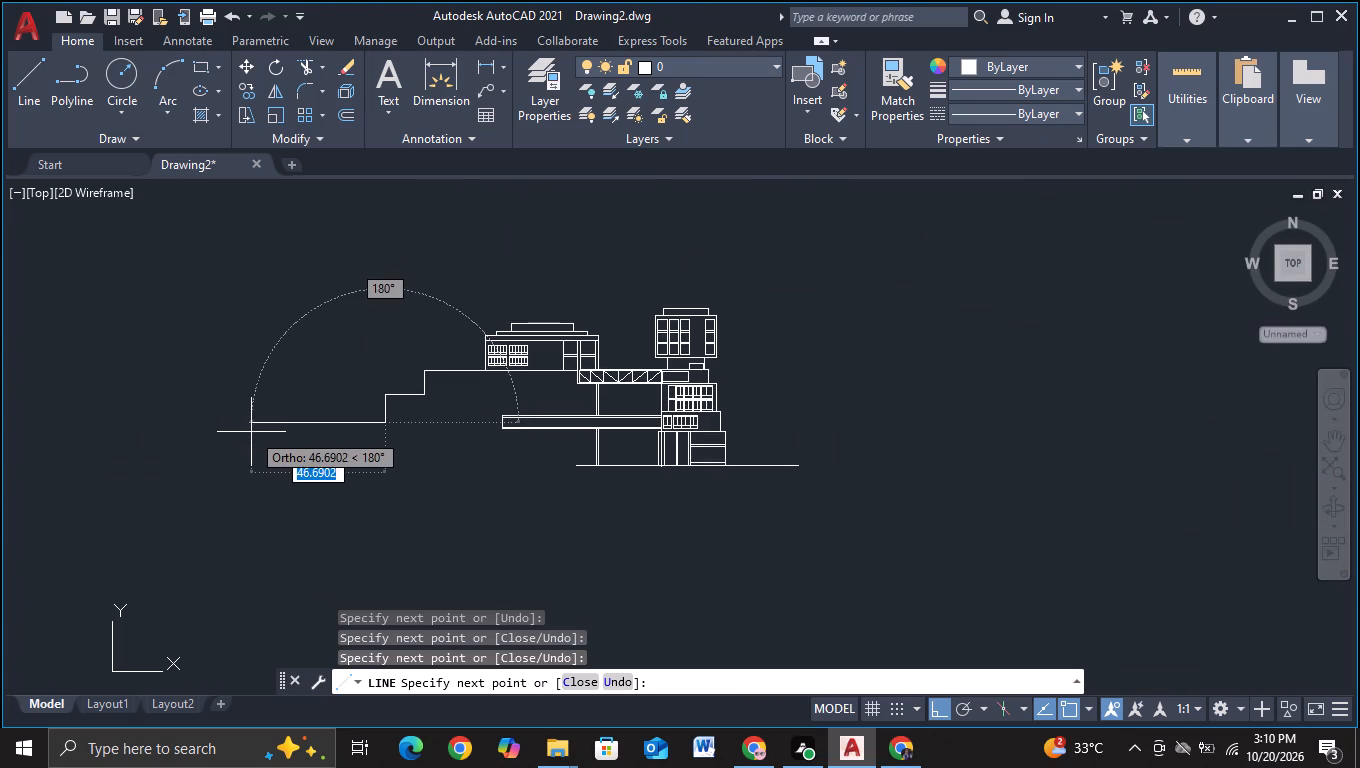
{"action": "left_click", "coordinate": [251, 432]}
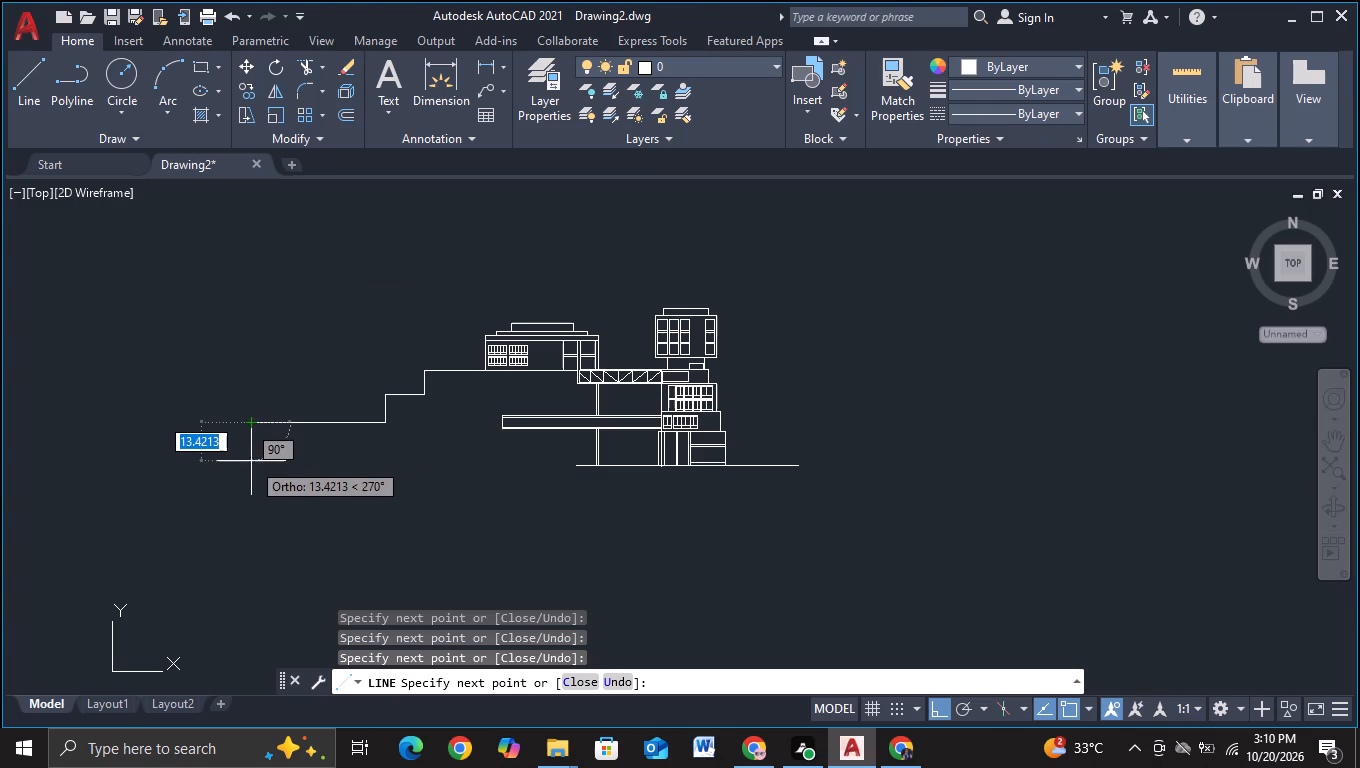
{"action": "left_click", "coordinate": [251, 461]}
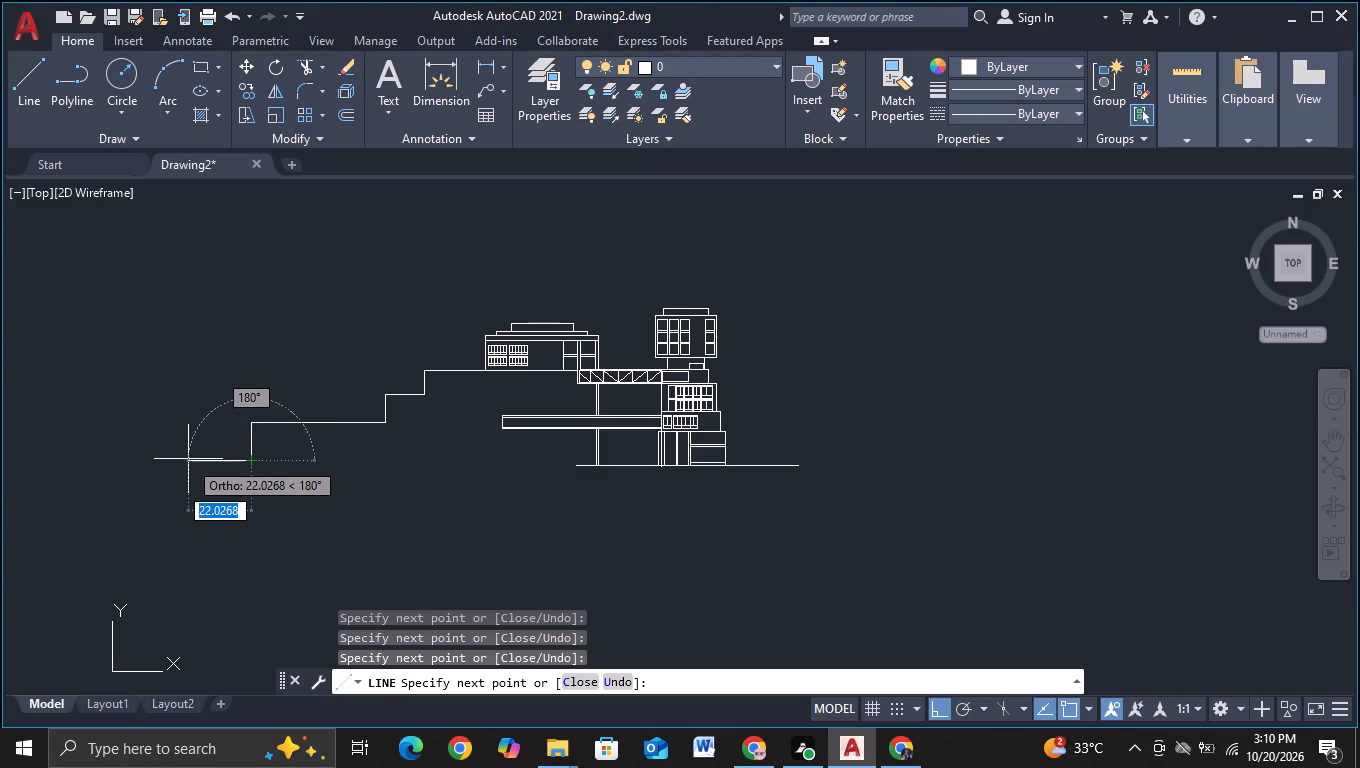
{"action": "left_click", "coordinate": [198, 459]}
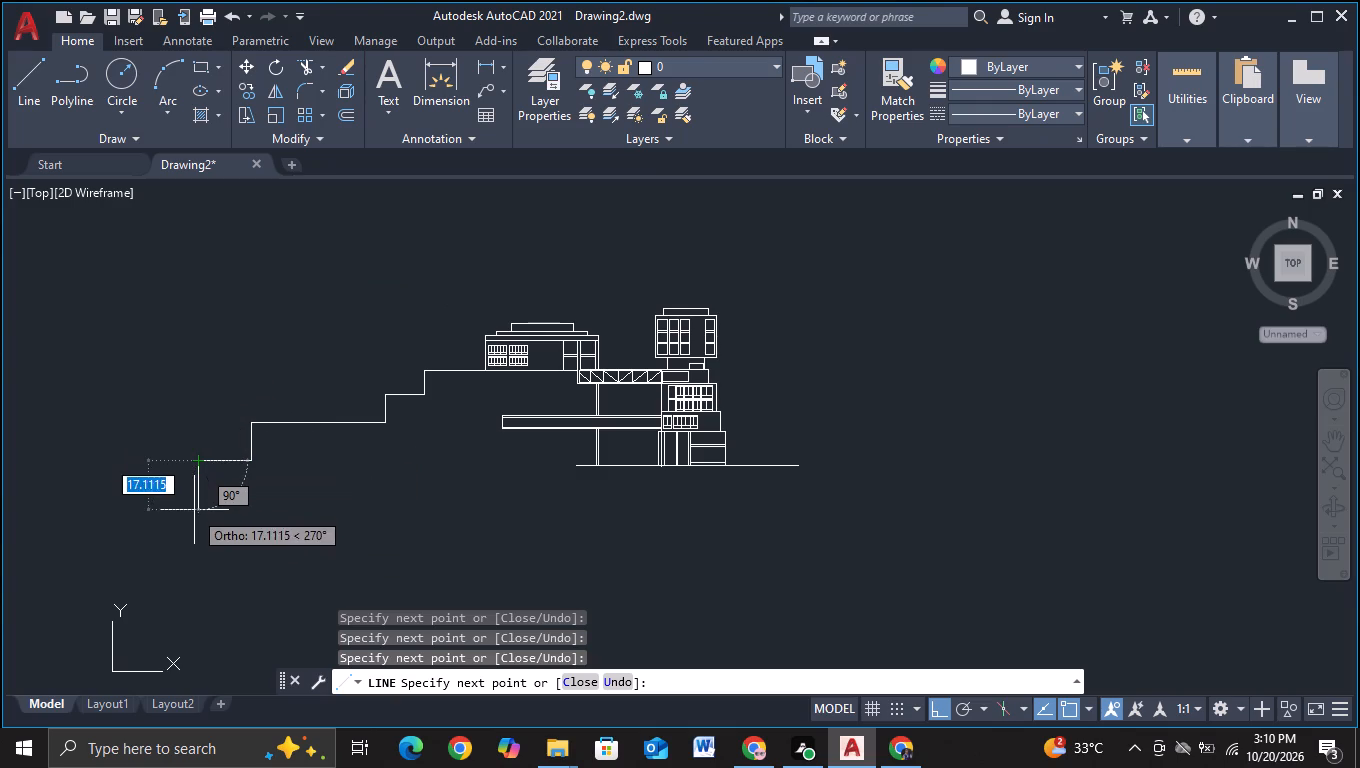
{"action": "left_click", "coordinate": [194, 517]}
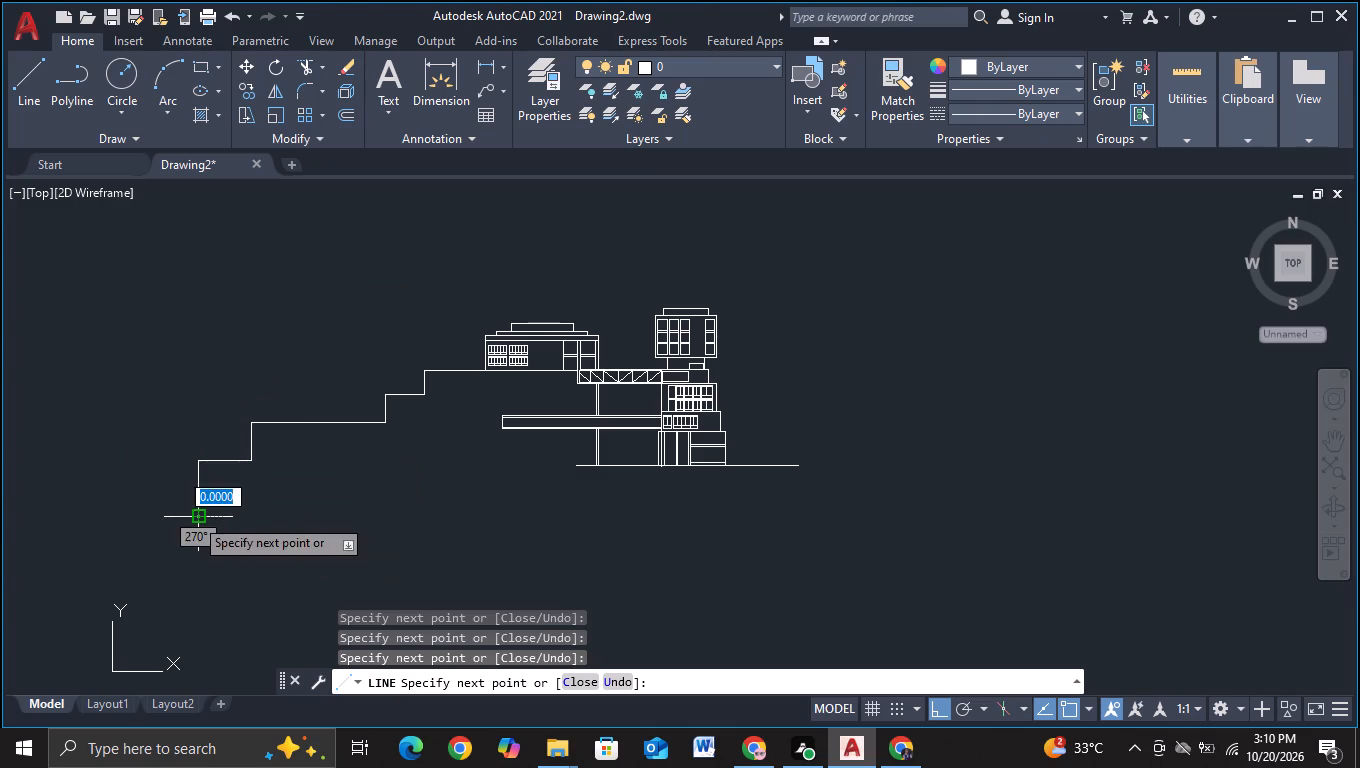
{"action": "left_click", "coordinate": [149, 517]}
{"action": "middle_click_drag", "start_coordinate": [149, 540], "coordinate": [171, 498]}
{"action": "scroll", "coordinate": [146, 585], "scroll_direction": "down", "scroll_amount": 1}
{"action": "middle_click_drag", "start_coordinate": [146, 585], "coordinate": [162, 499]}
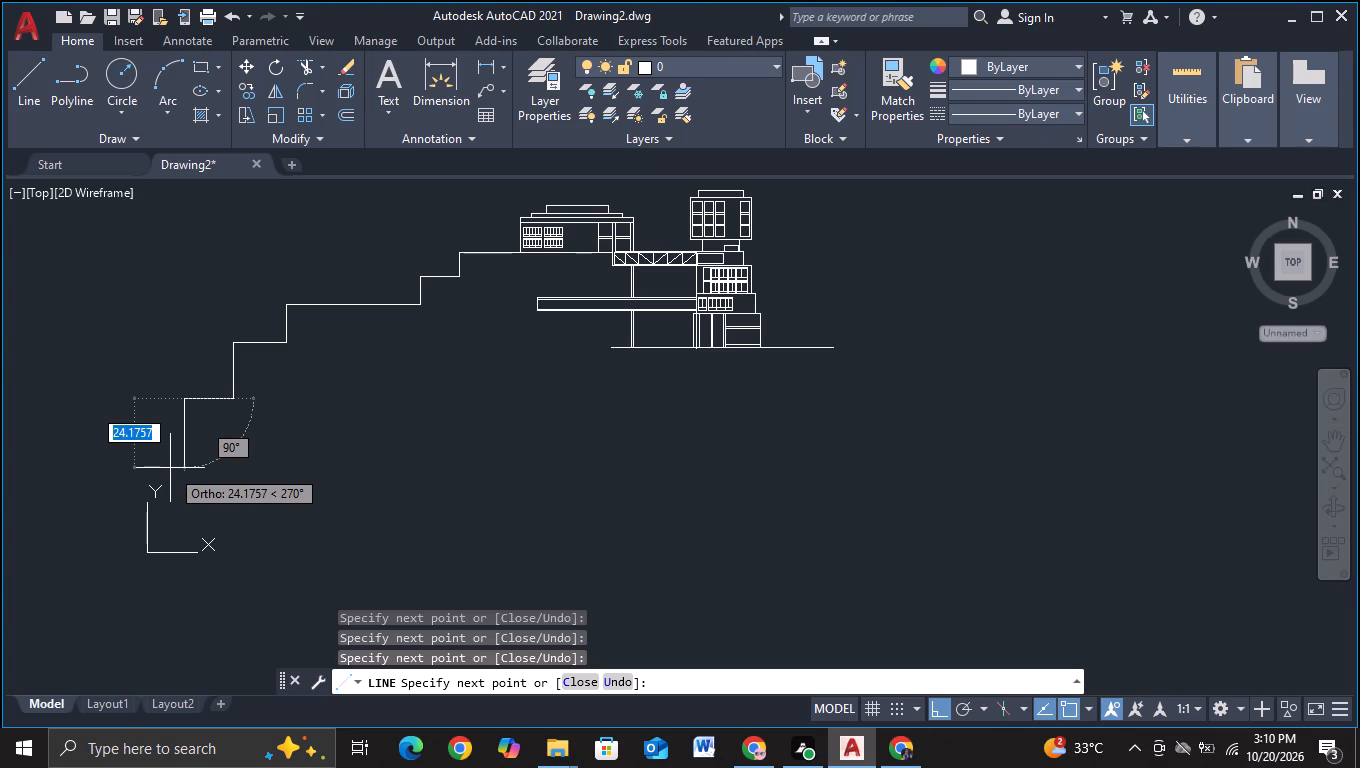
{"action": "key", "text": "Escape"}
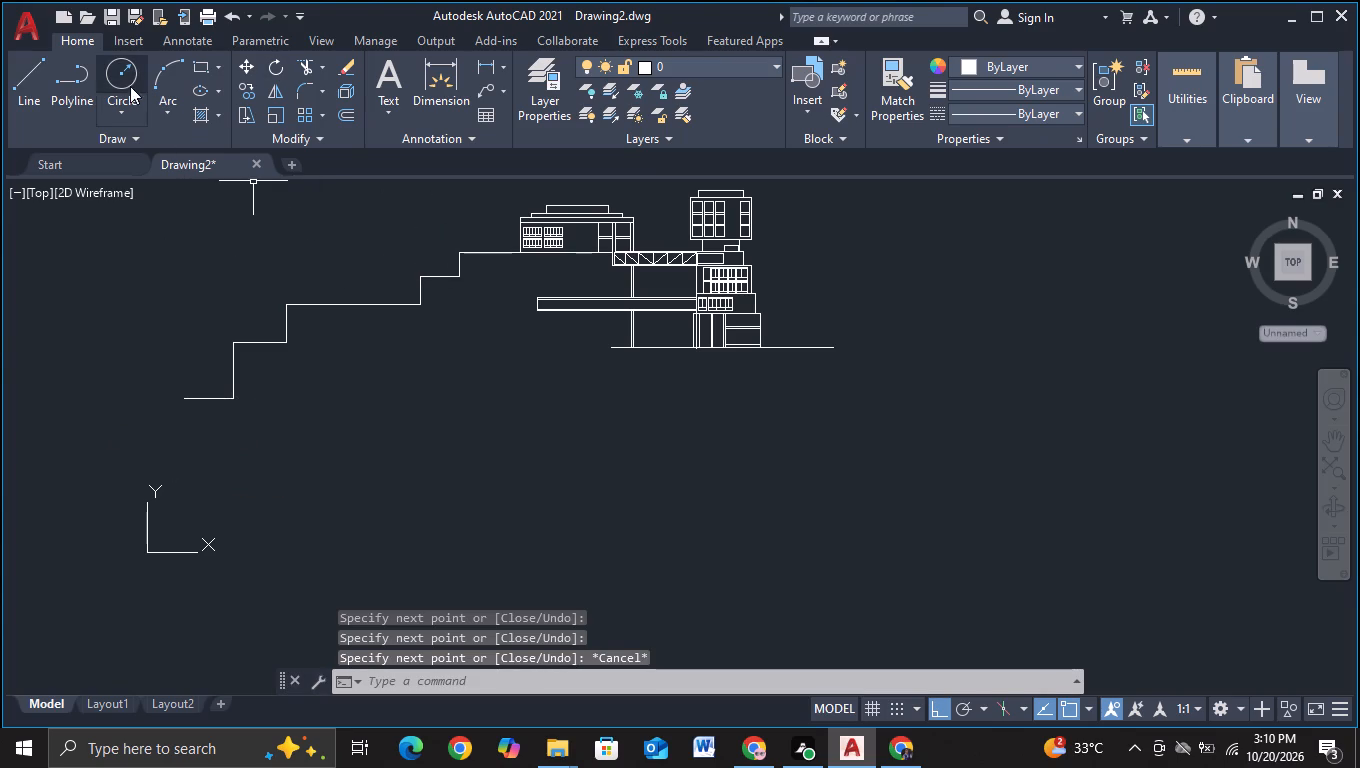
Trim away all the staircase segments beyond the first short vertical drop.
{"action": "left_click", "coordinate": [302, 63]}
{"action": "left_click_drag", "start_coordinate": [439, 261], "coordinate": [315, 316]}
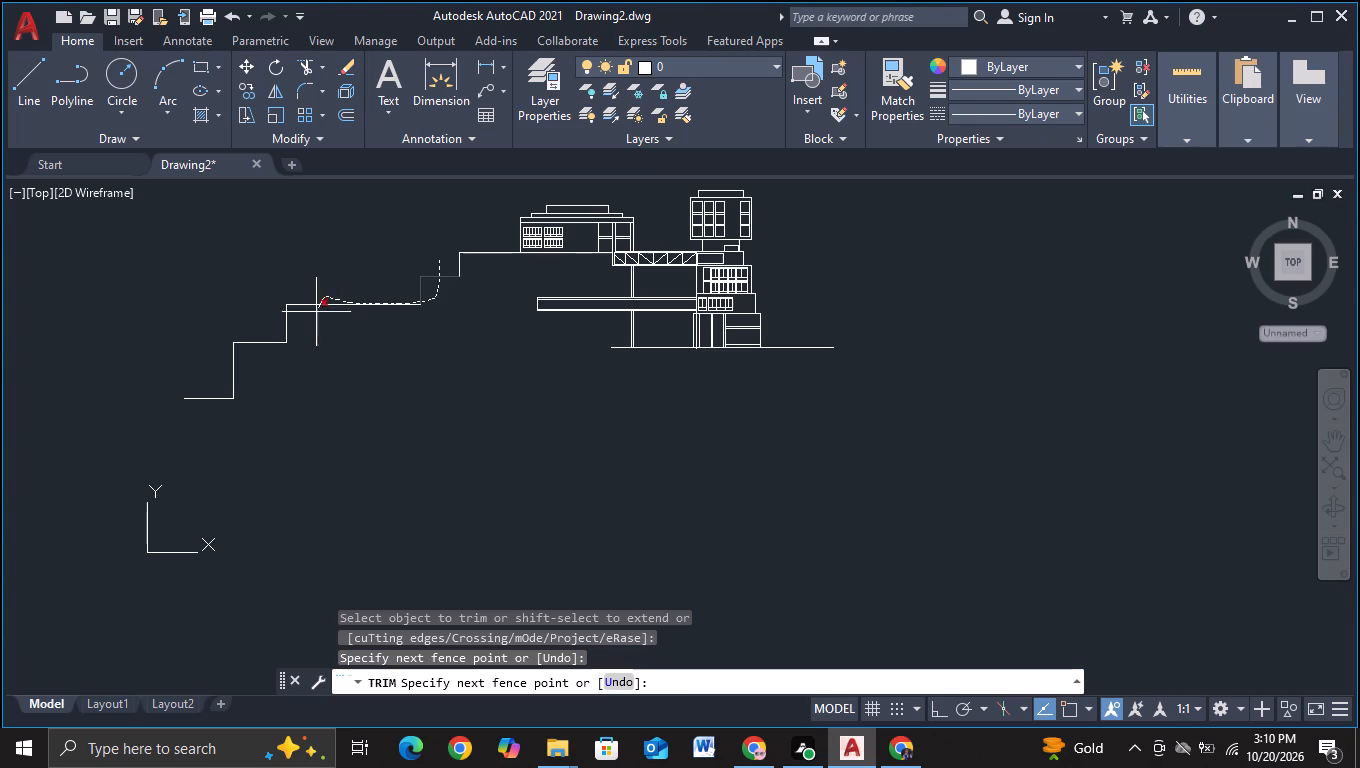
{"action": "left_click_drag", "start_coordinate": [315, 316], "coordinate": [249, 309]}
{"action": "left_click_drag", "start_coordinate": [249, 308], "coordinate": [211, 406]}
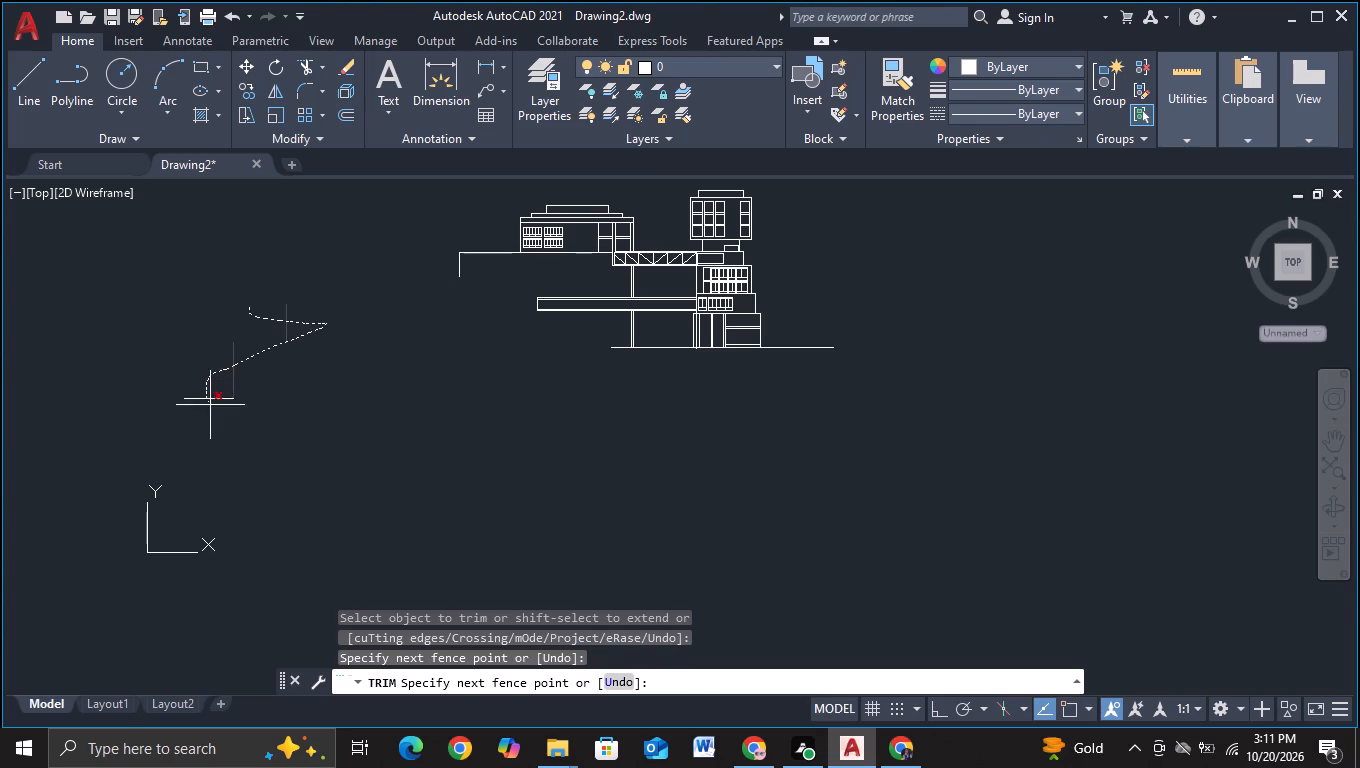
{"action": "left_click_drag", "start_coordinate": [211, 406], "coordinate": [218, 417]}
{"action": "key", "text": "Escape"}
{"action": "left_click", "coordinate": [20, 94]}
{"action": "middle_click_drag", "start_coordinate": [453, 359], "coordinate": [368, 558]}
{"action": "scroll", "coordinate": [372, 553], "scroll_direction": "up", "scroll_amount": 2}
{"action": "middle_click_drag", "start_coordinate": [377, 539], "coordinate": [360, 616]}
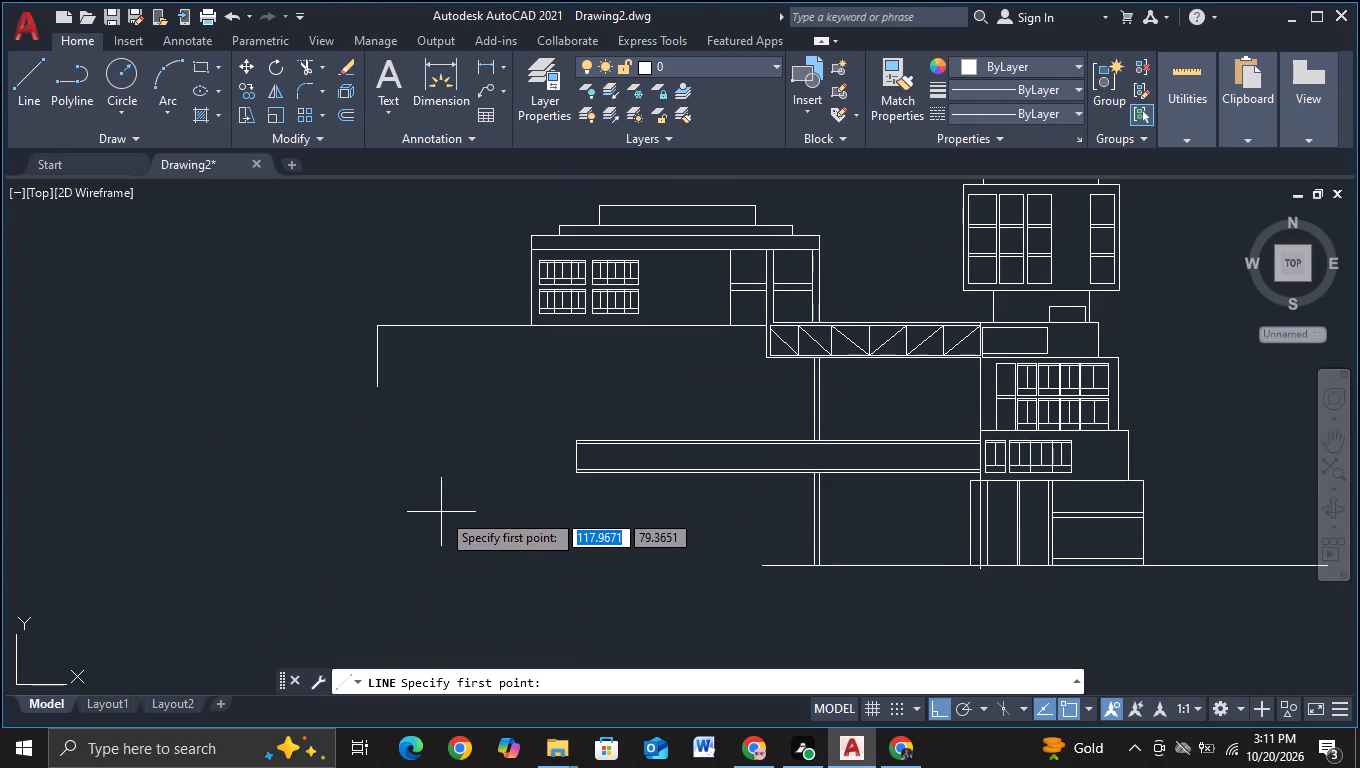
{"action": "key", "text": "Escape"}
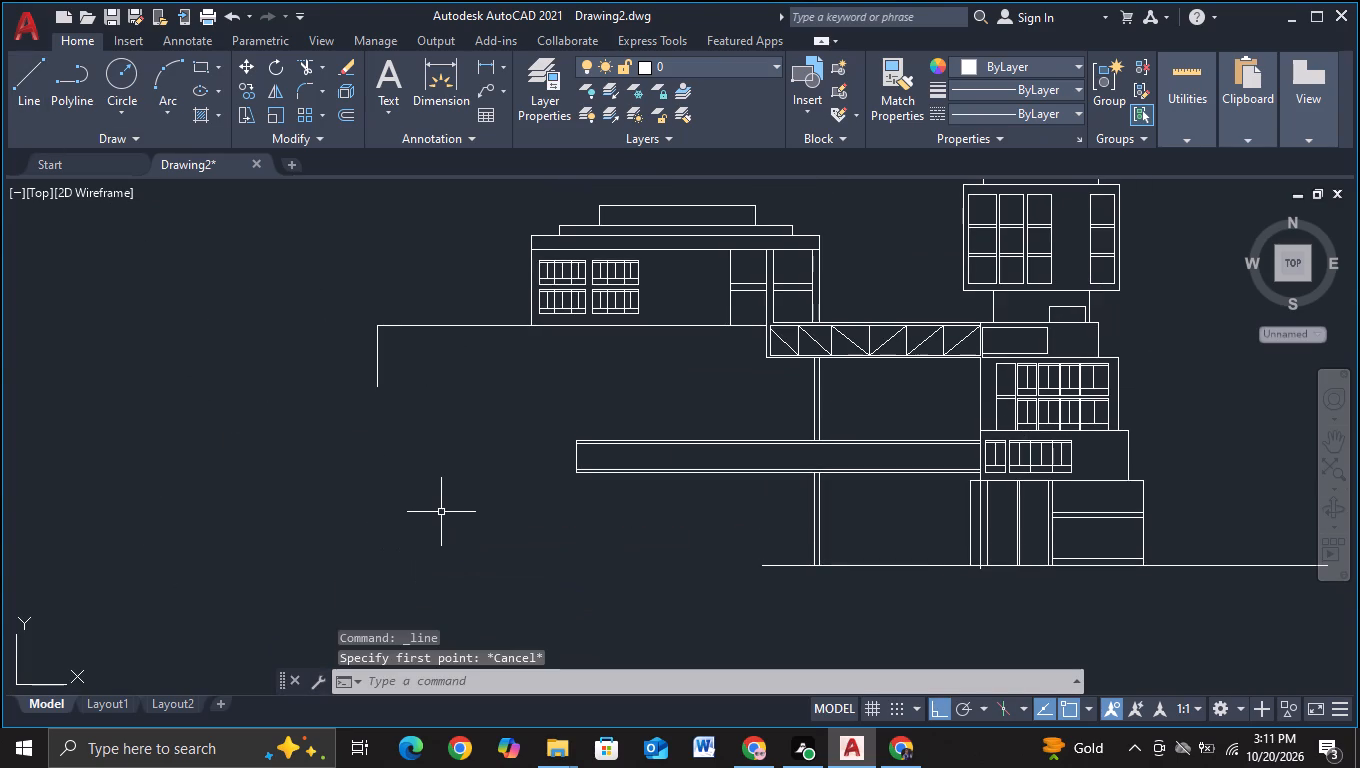
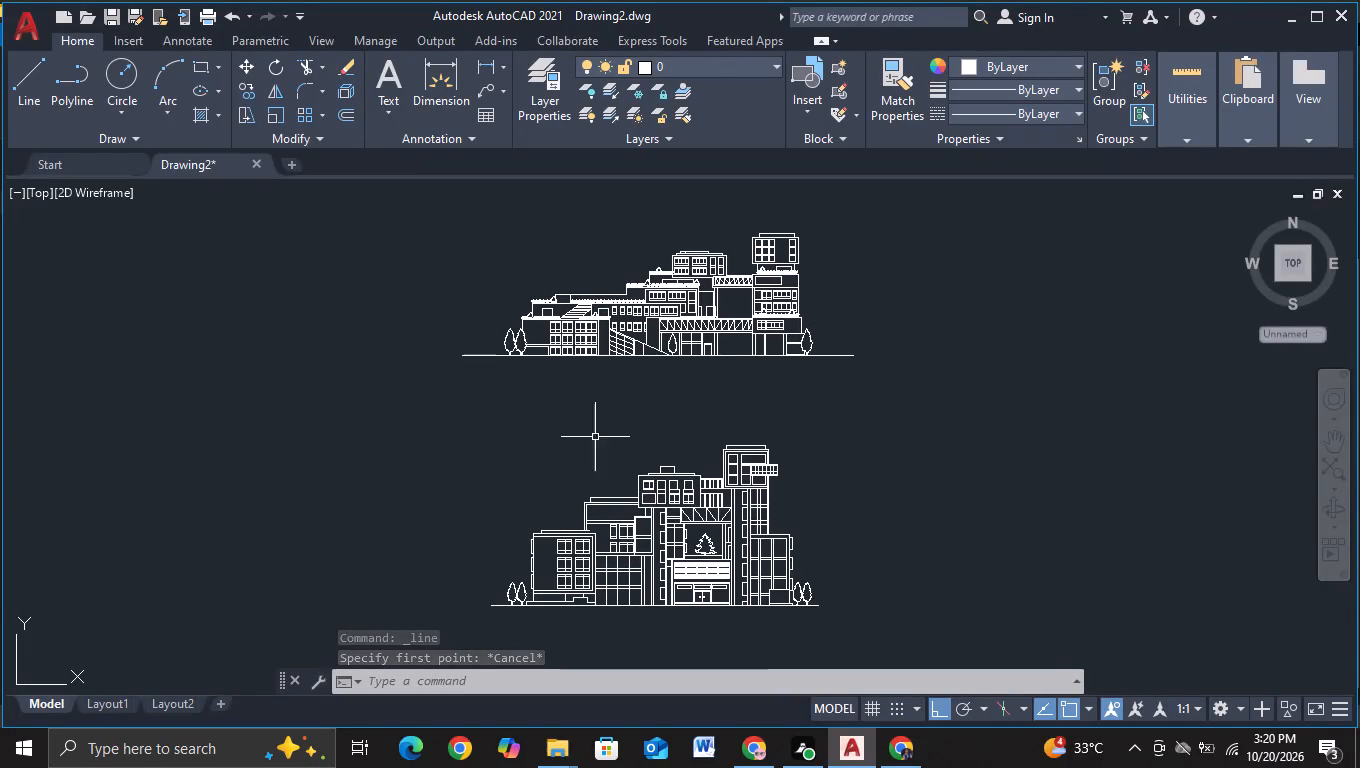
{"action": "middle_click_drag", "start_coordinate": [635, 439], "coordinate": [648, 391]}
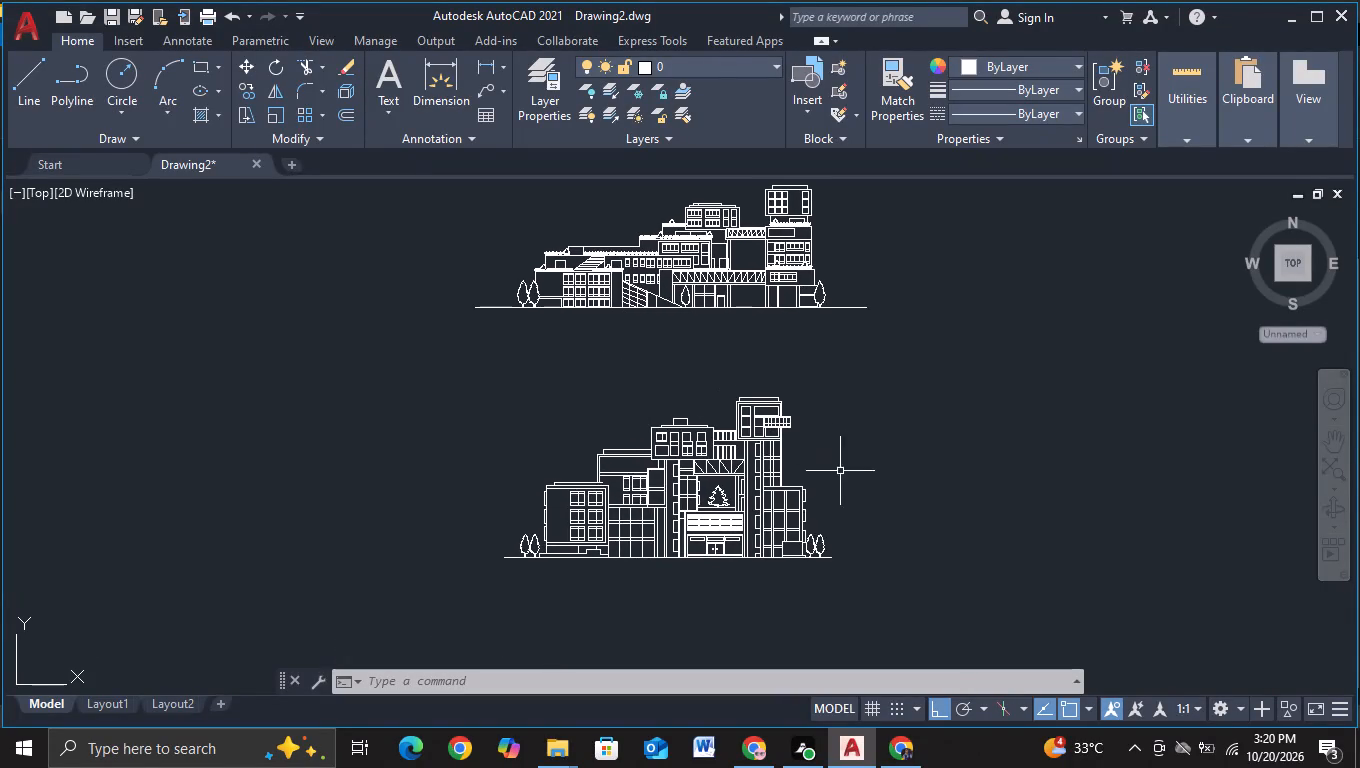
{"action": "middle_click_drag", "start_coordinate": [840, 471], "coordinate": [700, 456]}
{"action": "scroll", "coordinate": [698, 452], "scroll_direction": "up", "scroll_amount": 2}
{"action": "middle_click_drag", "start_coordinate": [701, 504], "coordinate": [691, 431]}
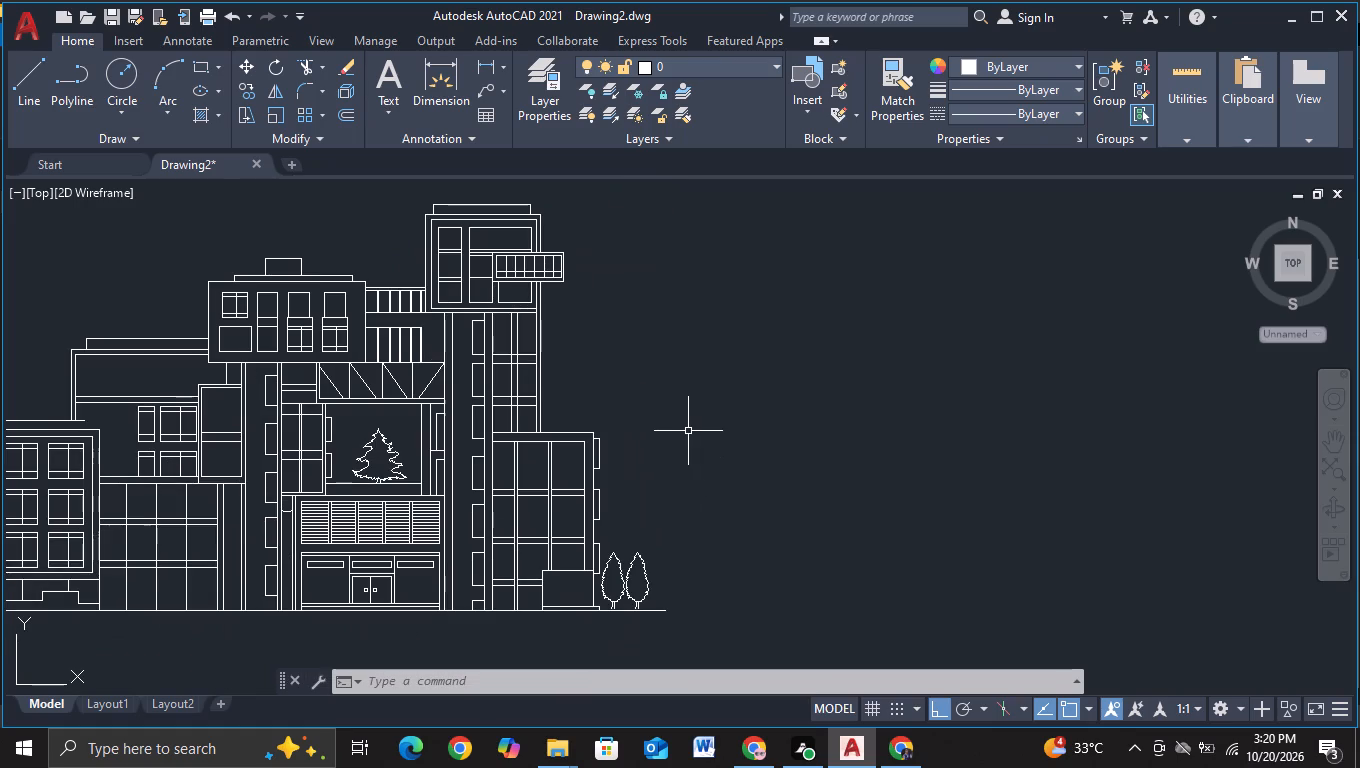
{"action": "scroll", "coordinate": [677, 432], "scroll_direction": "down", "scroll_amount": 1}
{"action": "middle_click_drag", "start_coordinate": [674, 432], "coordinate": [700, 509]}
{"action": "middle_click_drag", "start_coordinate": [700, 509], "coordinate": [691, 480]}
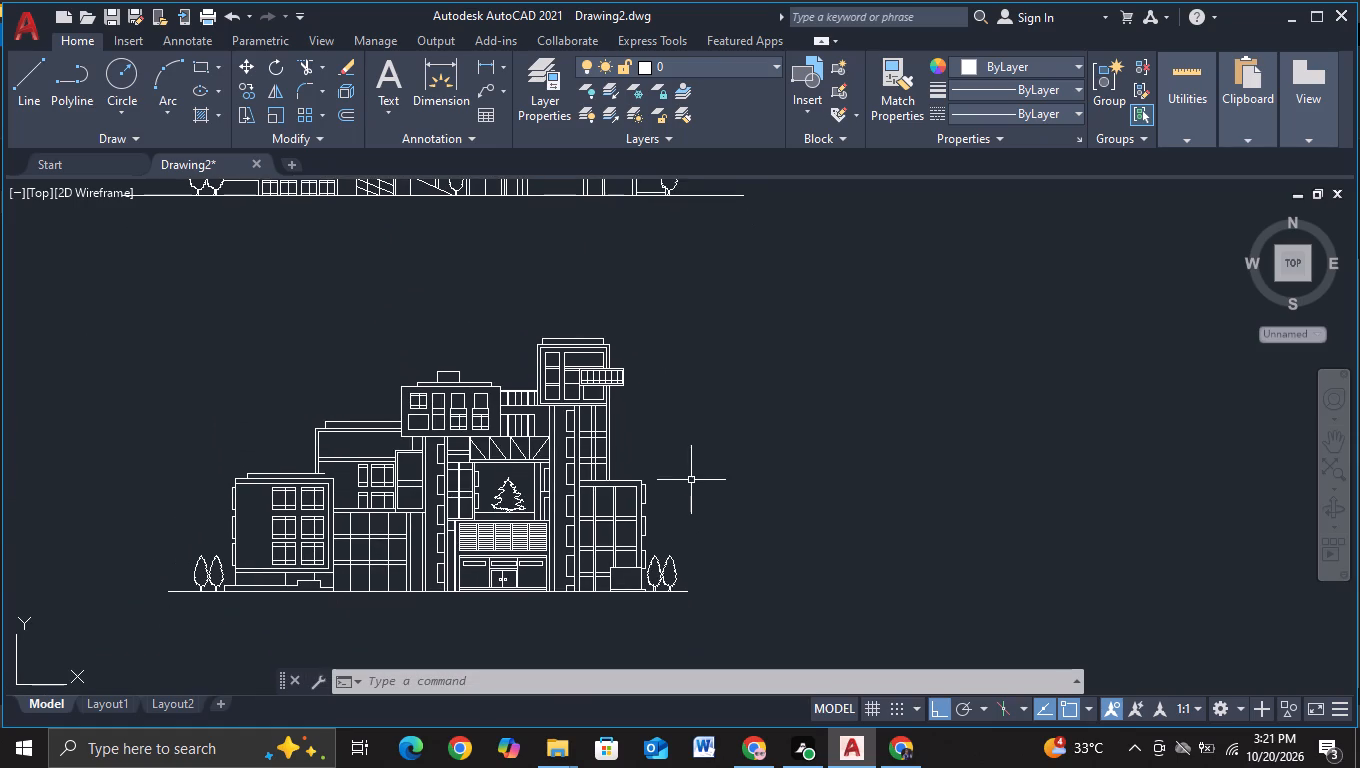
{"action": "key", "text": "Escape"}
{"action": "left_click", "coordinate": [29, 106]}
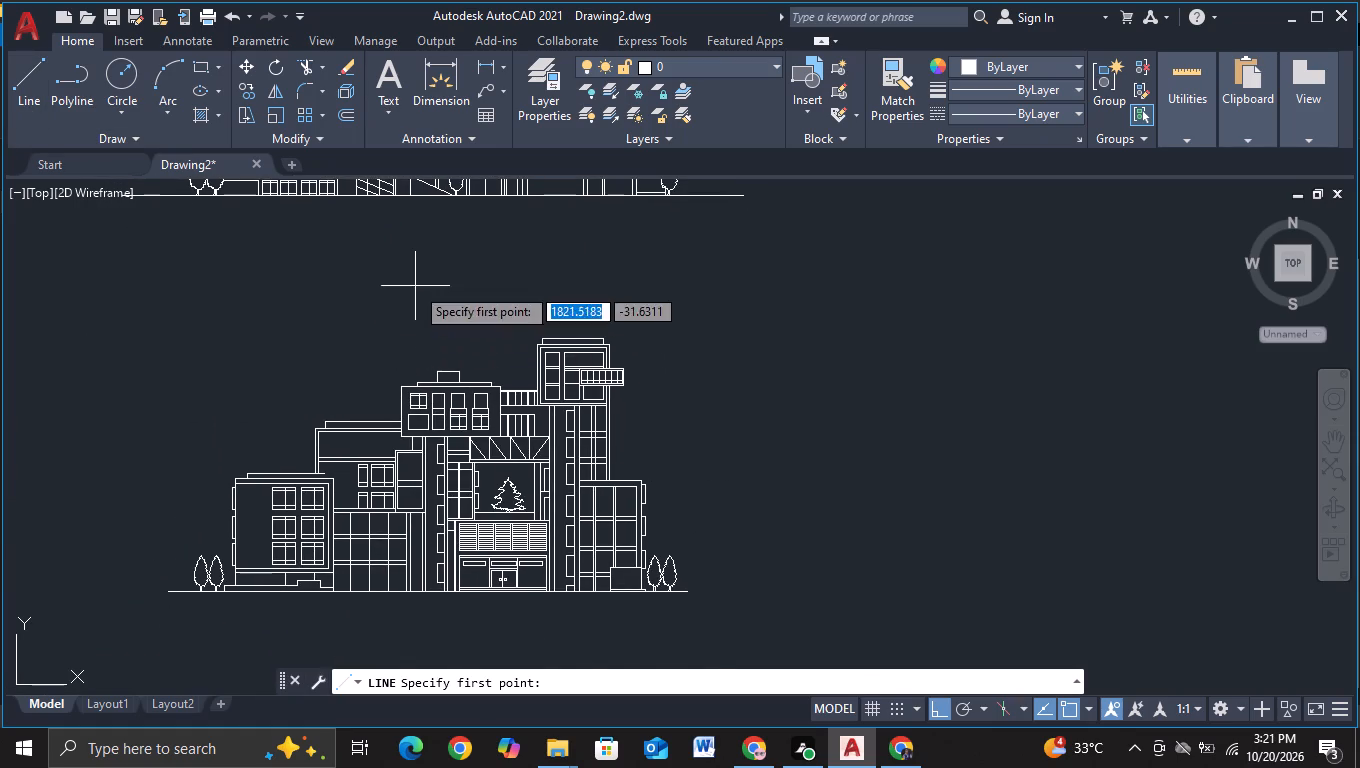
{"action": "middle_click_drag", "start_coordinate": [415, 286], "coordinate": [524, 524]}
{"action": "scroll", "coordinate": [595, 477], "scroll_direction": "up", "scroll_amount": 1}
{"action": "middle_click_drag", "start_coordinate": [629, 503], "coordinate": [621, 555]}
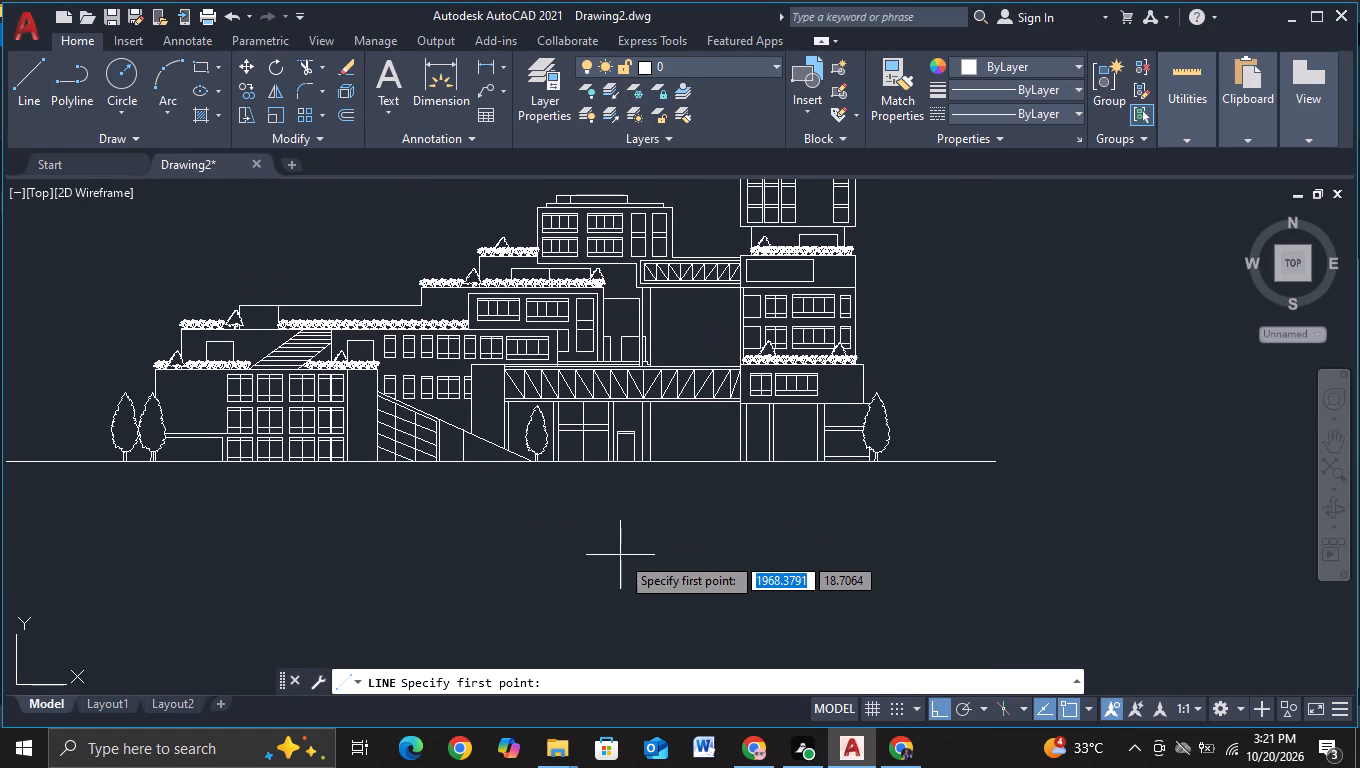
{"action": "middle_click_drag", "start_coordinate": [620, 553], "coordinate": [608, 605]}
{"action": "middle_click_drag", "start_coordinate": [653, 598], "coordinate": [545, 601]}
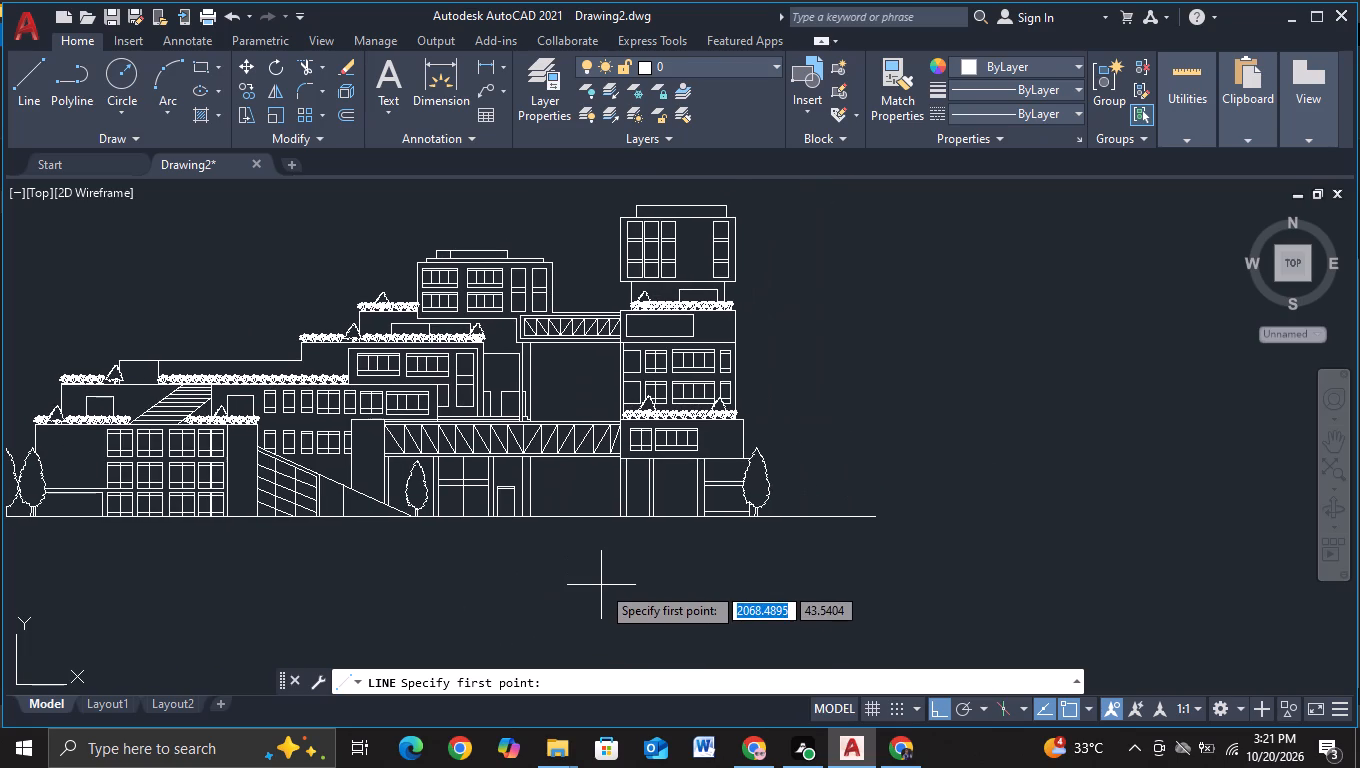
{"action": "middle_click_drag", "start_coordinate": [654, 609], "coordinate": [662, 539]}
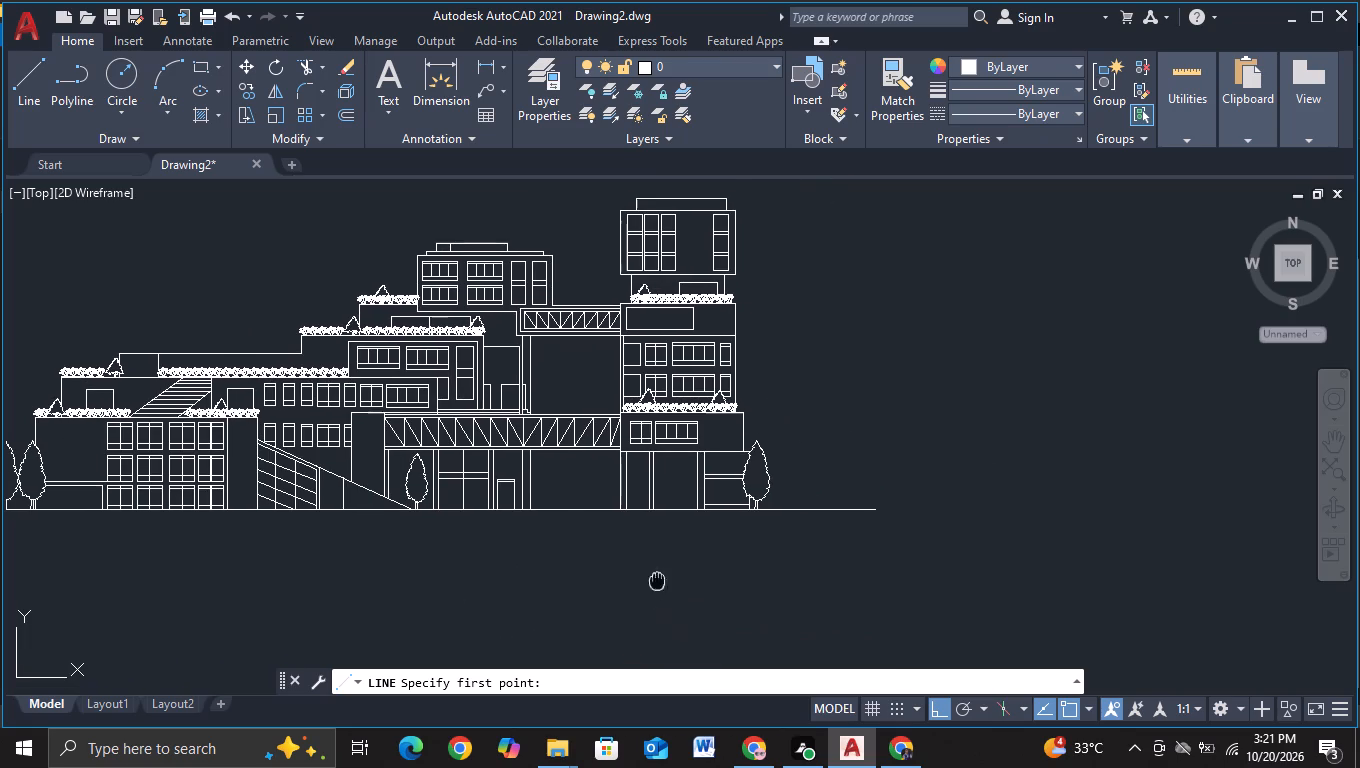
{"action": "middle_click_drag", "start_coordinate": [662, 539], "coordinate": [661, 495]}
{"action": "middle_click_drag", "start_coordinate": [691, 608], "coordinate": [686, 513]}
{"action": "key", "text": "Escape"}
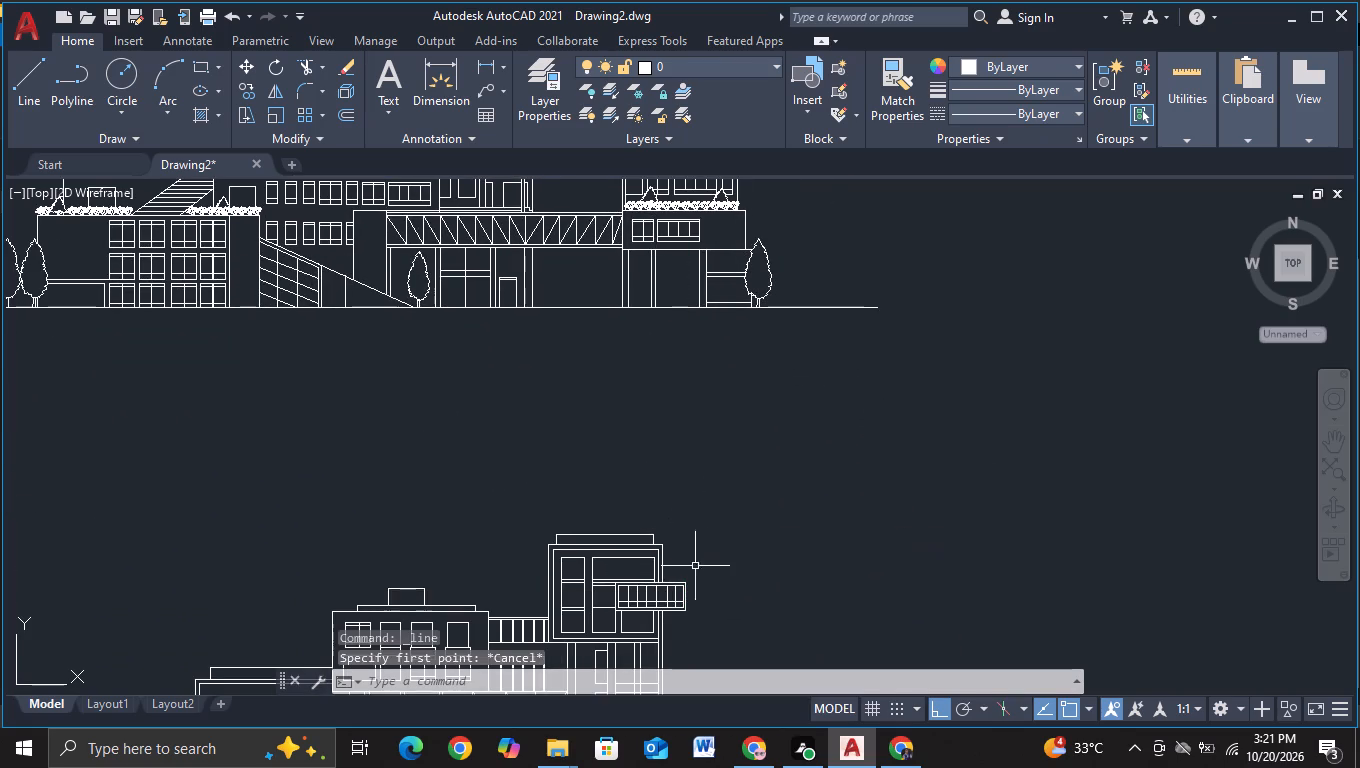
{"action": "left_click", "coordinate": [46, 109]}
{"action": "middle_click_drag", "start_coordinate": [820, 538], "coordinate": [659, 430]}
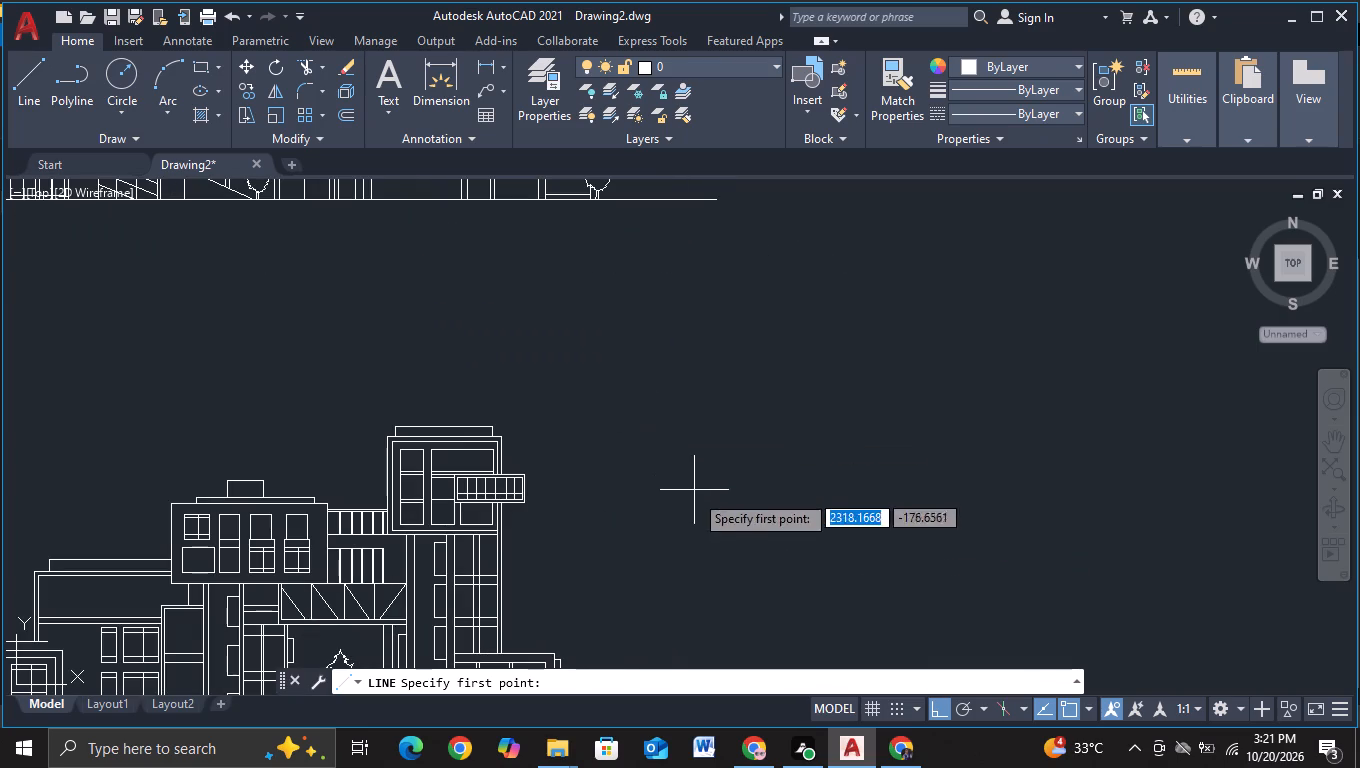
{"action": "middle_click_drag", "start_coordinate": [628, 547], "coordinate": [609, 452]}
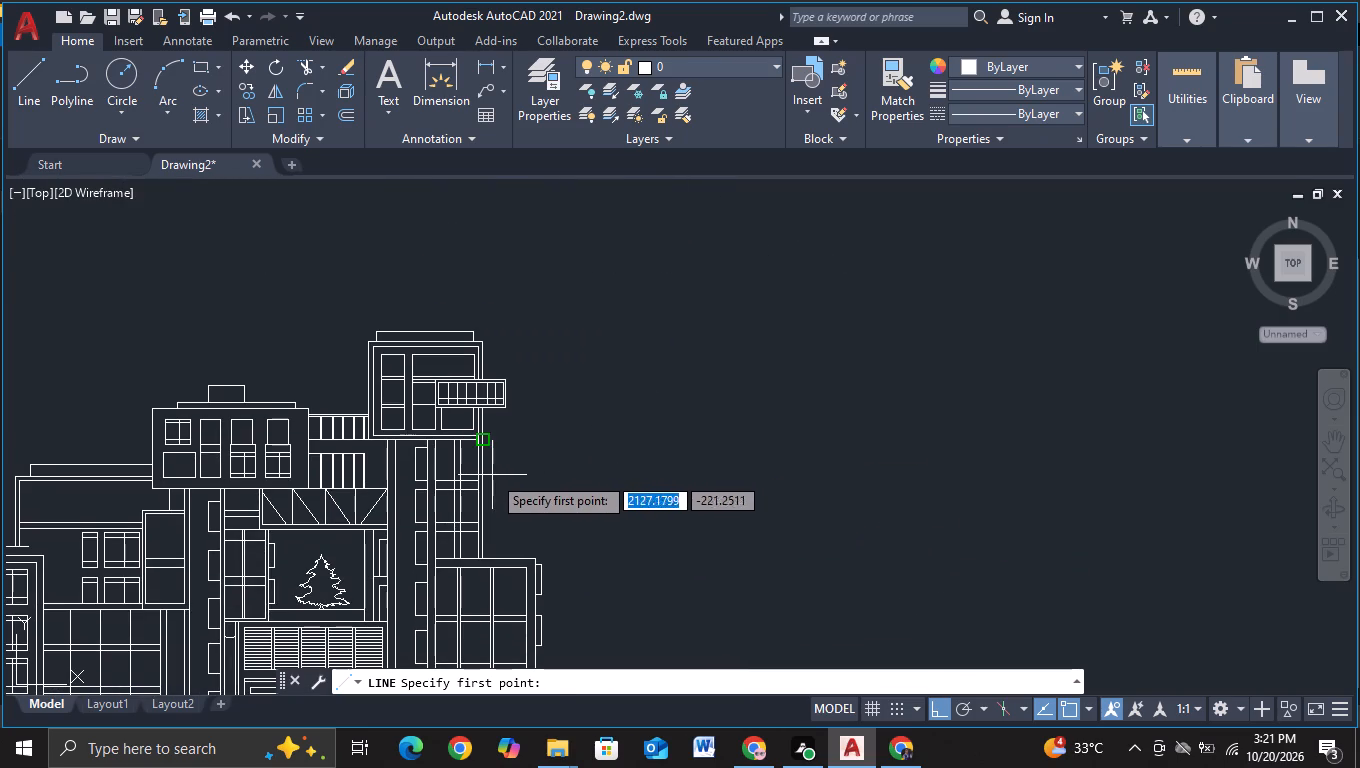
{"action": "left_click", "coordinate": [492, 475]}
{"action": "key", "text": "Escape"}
Draw a leader line beside the lower elevation's tower, below its balcony: a short horizontal segment, then one about 133 units long rising at 16°.
{"action": "left_click", "coordinate": [20, 93]}
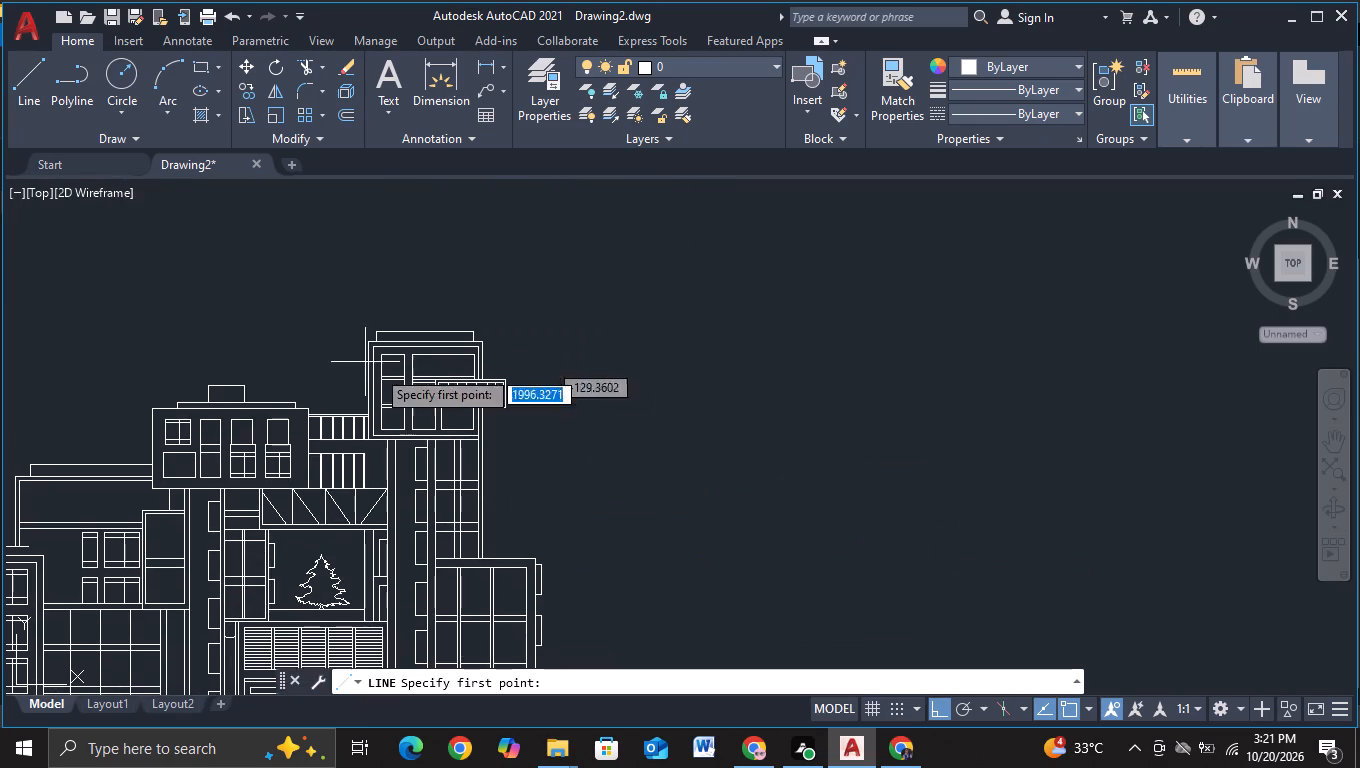
{"action": "scroll", "coordinate": [409, 380], "scroll_direction": "up", "scroll_amount": 2}
{"action": "middle_click_drag", "start_coordinate": [719, 615], "coordinate": [555, 326]}
{"action": "left_click", "coordinate": [448, 297]}
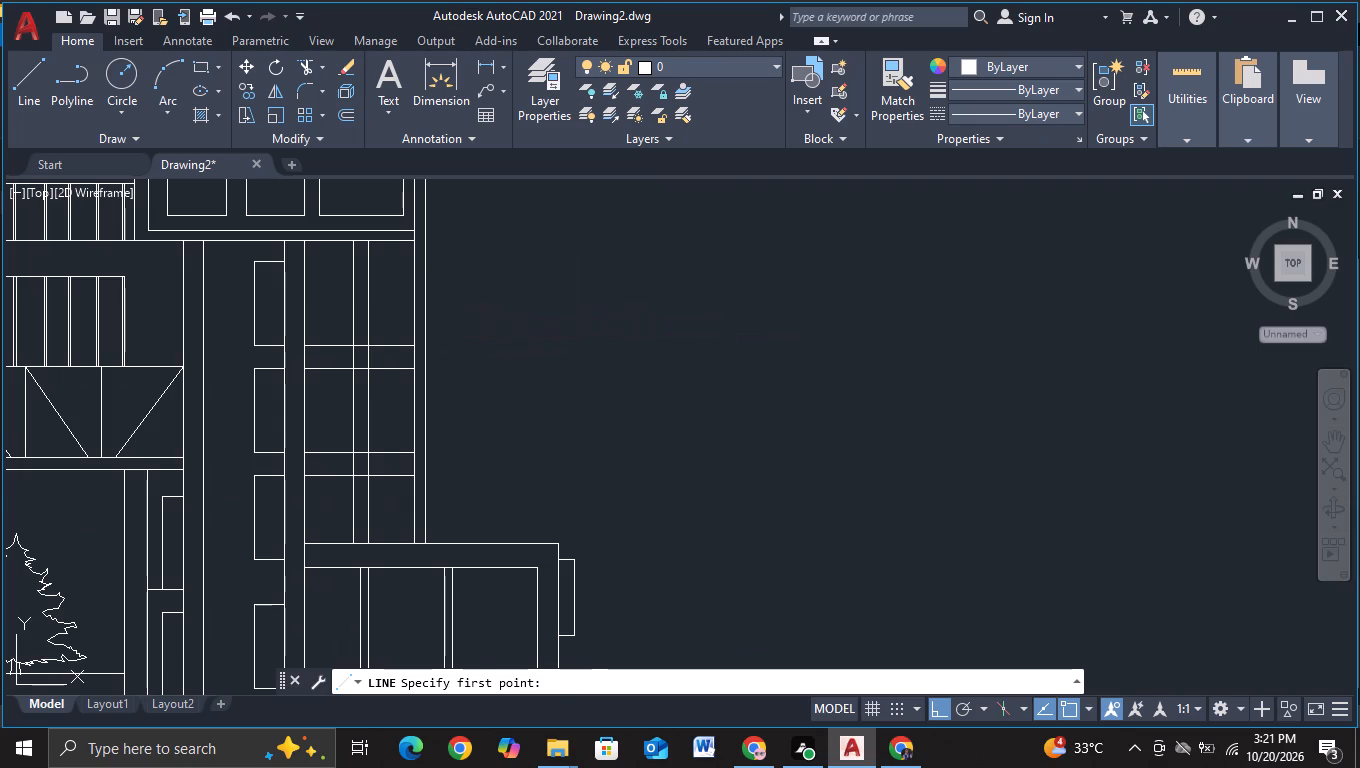
{"action": "middle_click_drag", "start_coordinate": [636, 280], "coordinate": [507, 511]}
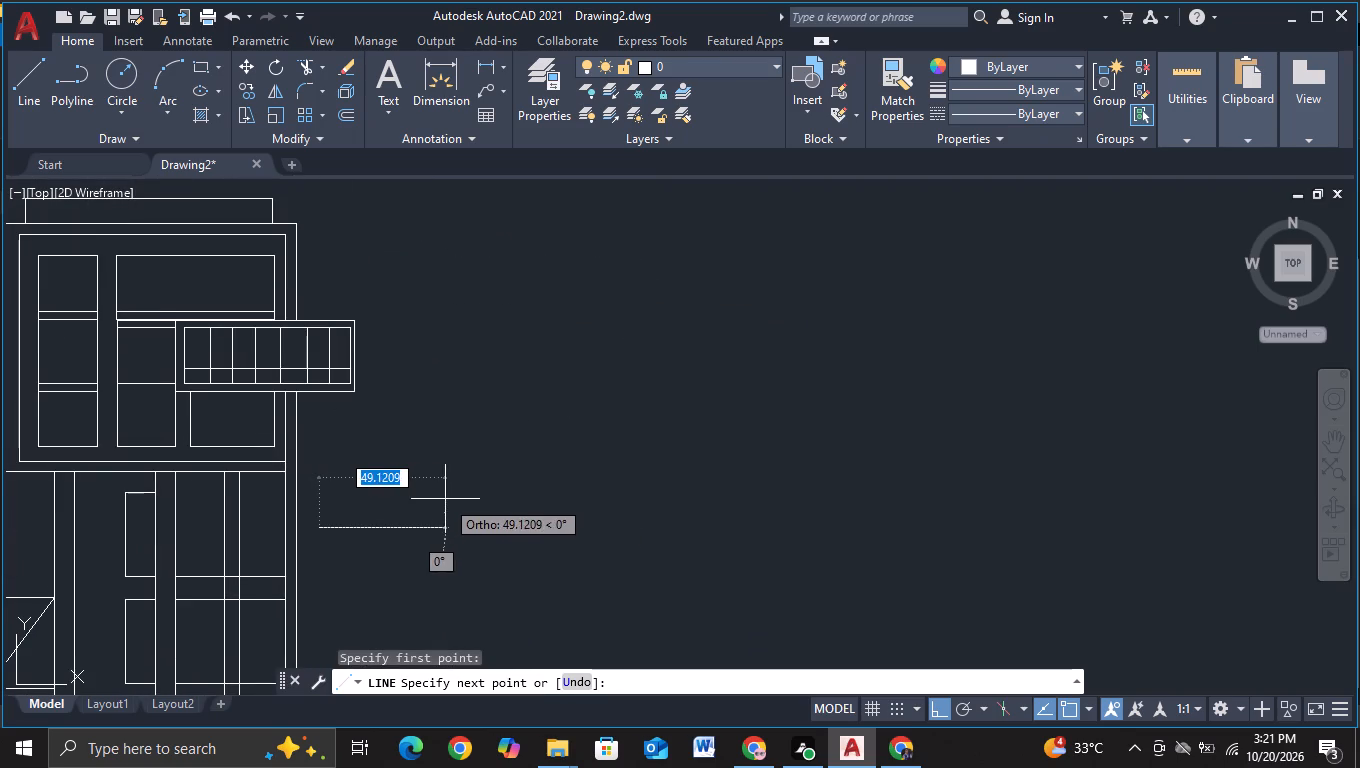
{"action": "left_click", "coordinate": [485, 490]}
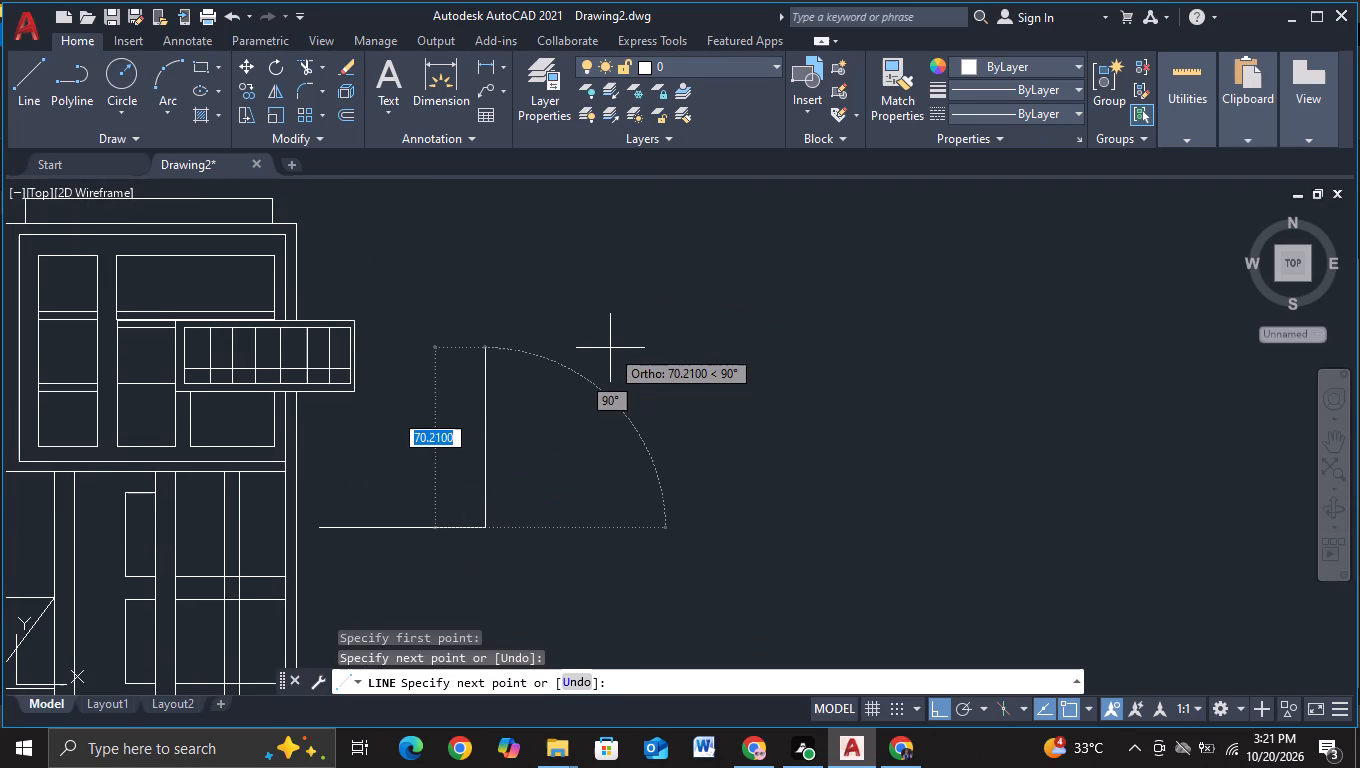
{"action": "key", "text": "F8"}
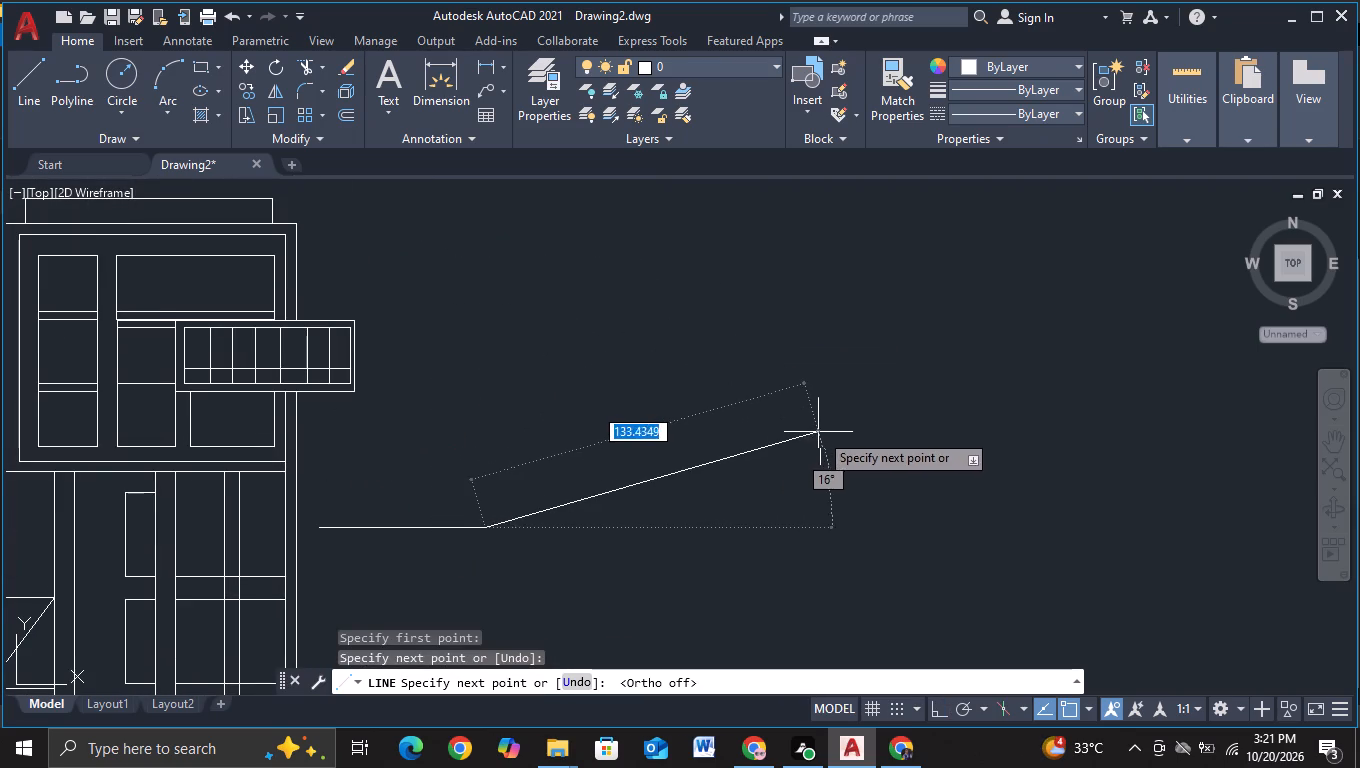
{"action": "left_click", "coordinate": [820, 431]}
{"action": "key", "text": "Escape"}
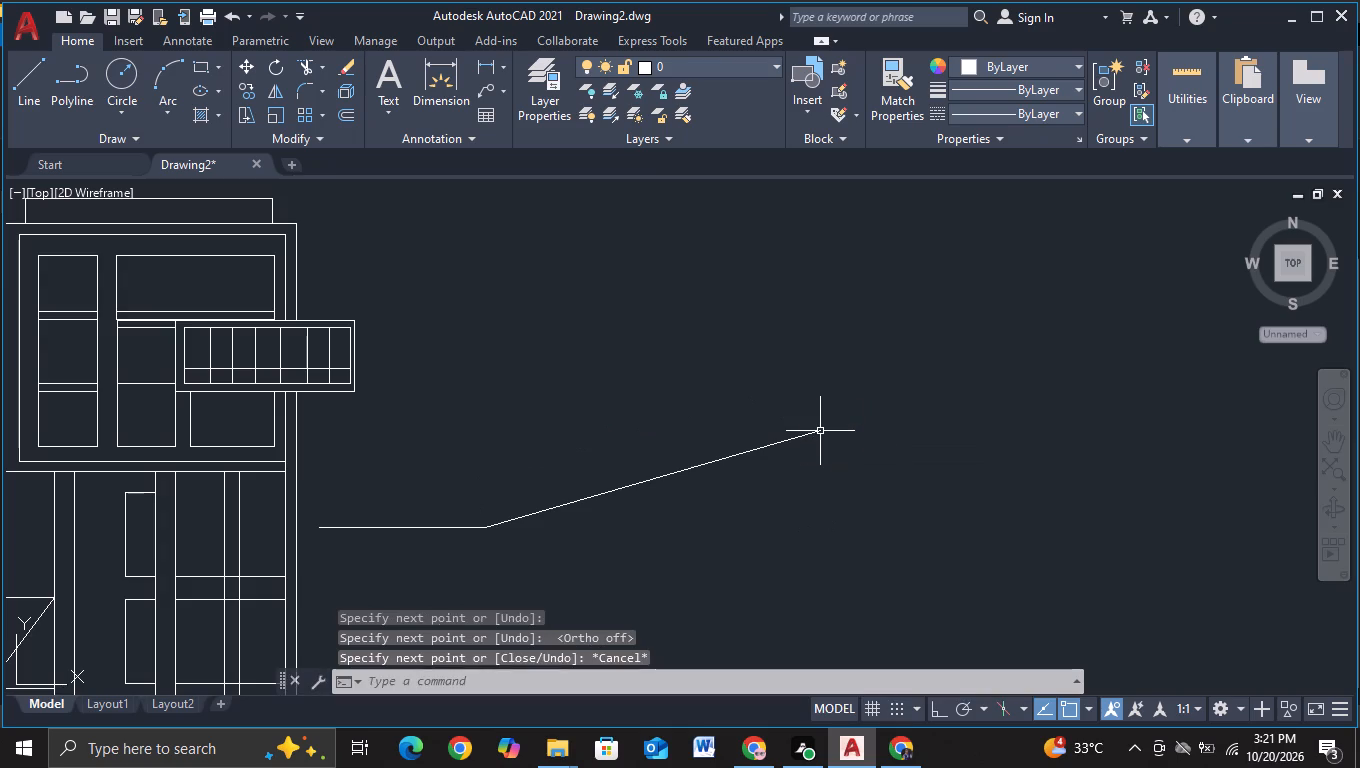
Draw a second leader line above the right-hand trees of the lower elevation: a short horizontal segment, then one about 114 units rising at 16°.
{"action": "scroll", "coordinate": [820, 431], "scroll_direction": "down", "scroll_amount": 2}
{"action": "middle_click_drag", "start_coordinate": [857, 526], "coordinate": [805, 375]}
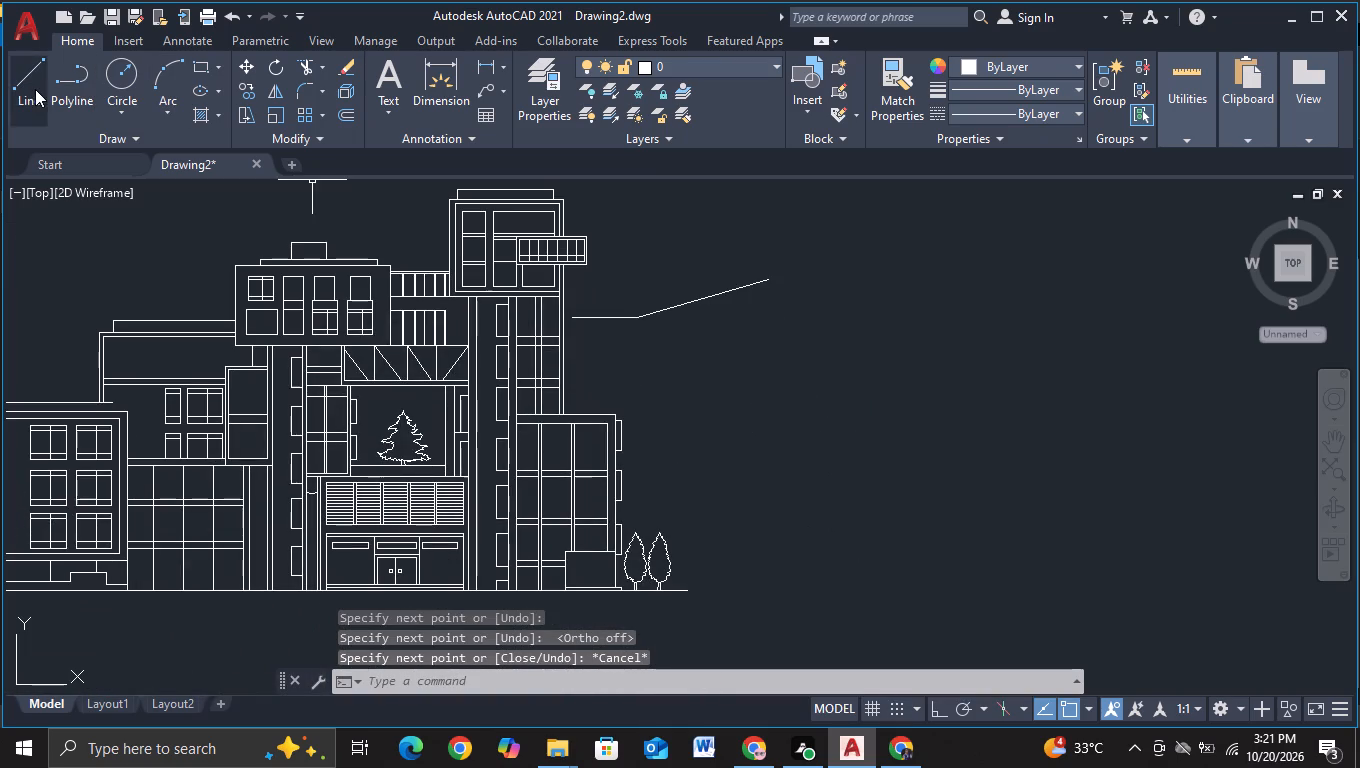
{"action": "left_click", "coordinate": [35, 89]}
{"action": "middle_click_drag", "start_coordinate": [642, 423], "coordinate": [679, 353]}
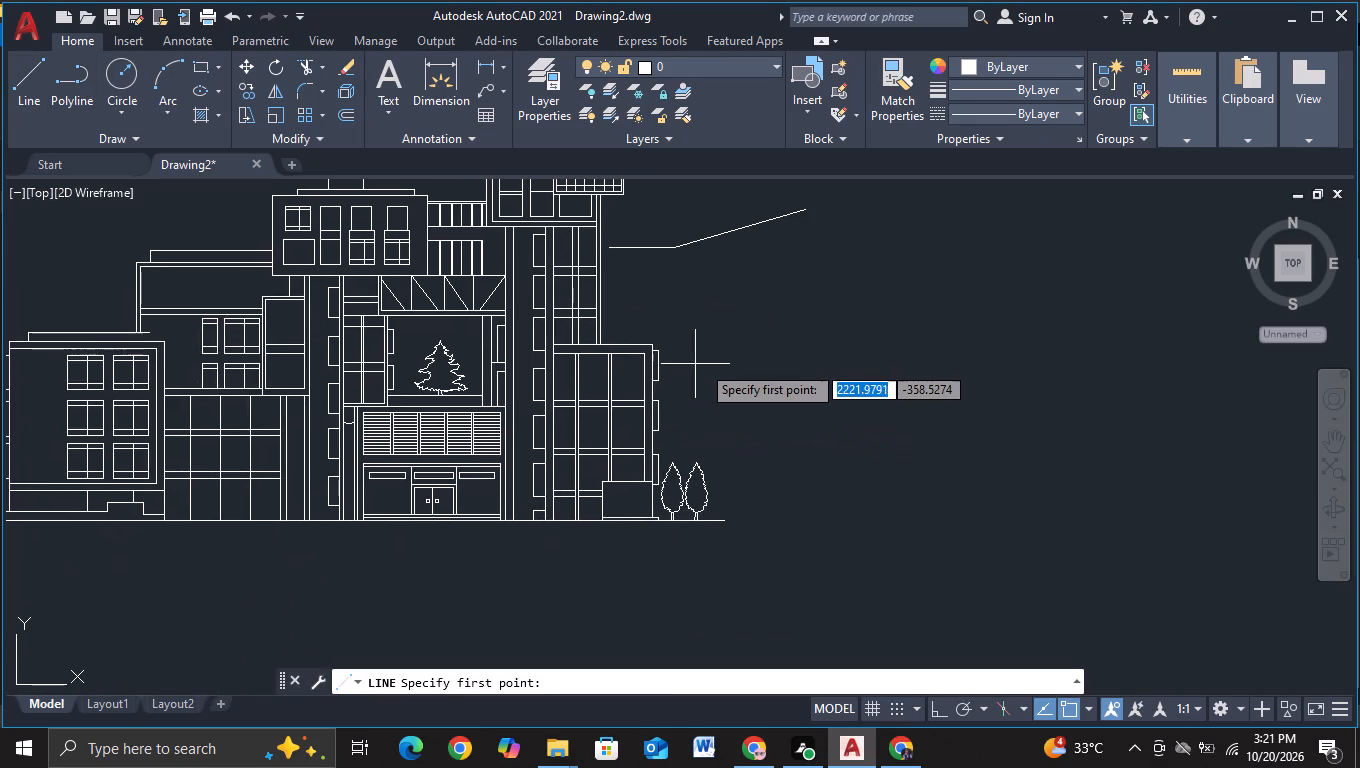
{"action": "middle_click_drag", "start_coordinate": [753, 424], "coordinate": [681, 422]}
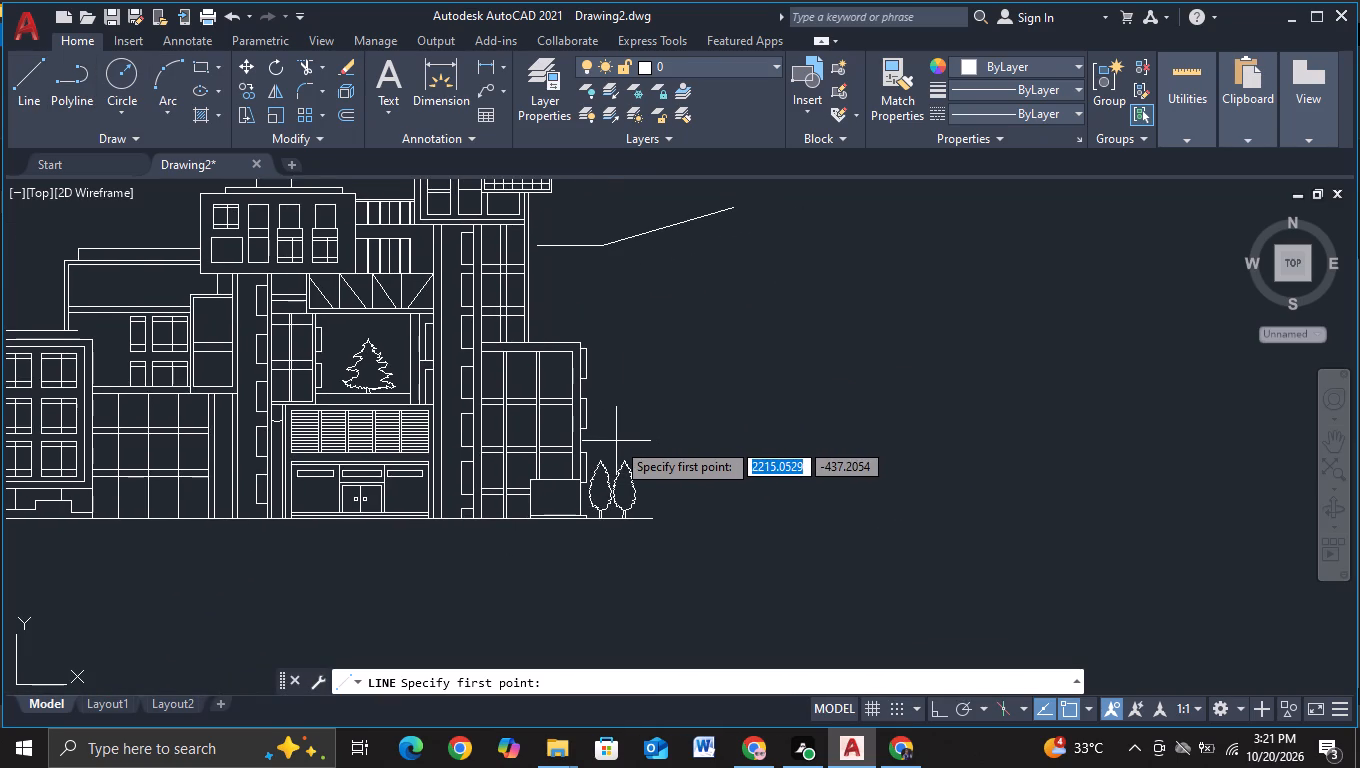
{"action": "left_click", "coordinate": [597, 439]}
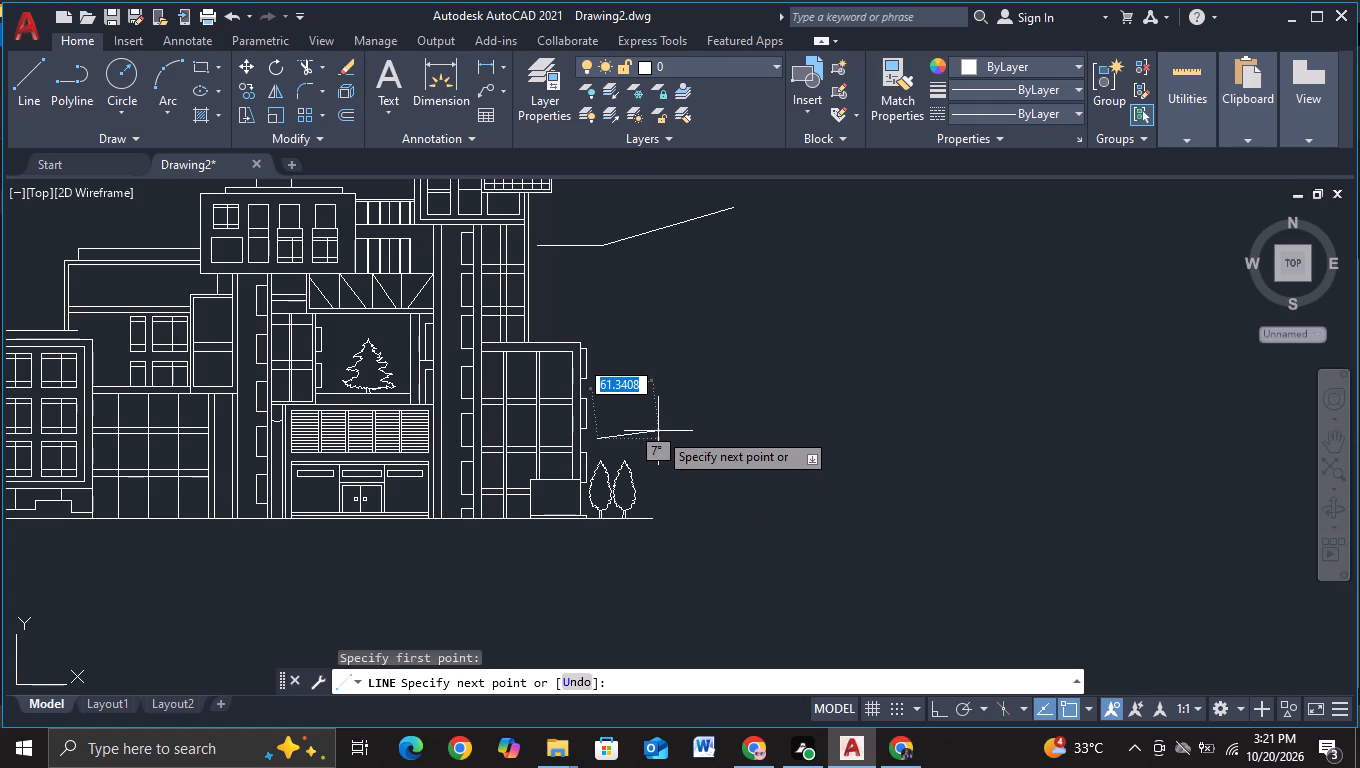
{"action": "key", "text": "F8"}
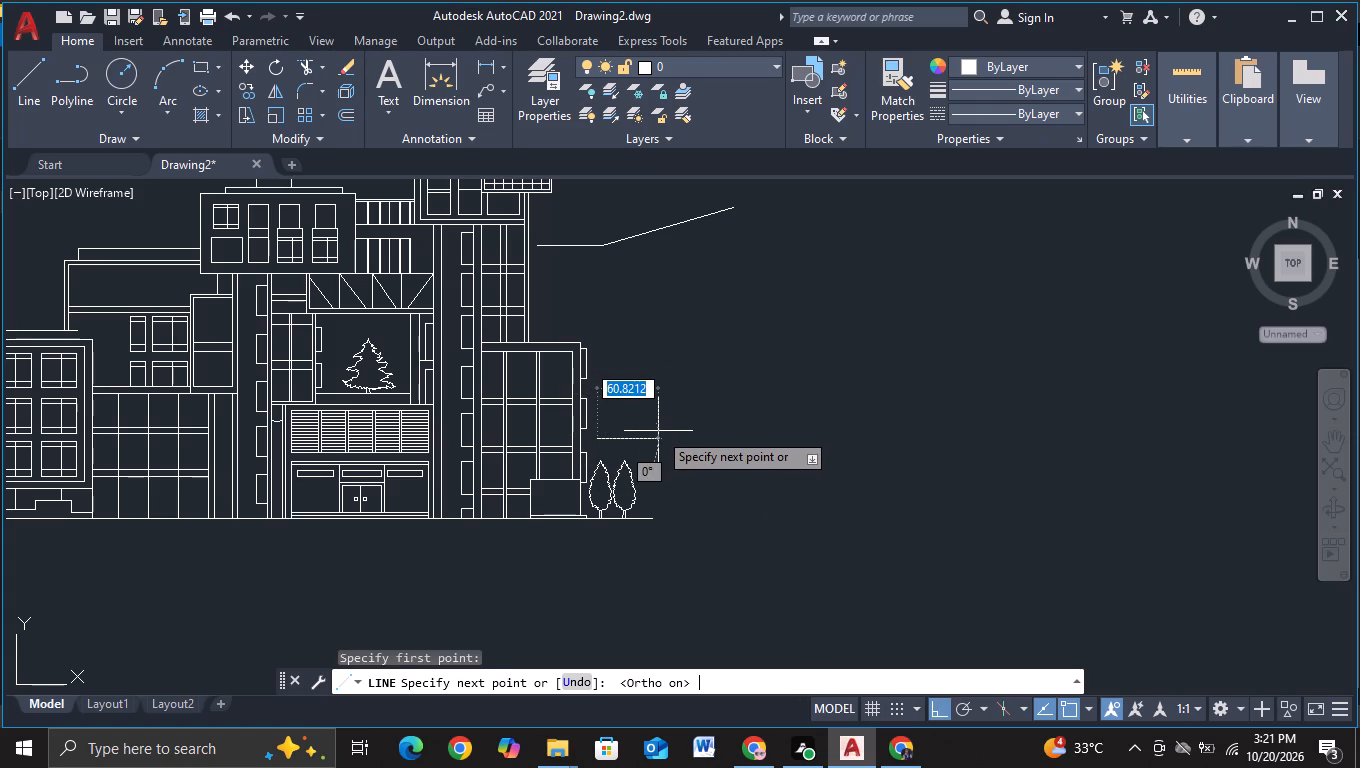
{"action": "scroll", "coordinate": [658, 431], "scroll_direction": "up", "scroll_amount": 2}
{"action": "left_click", "coordinate": [613, 428]}
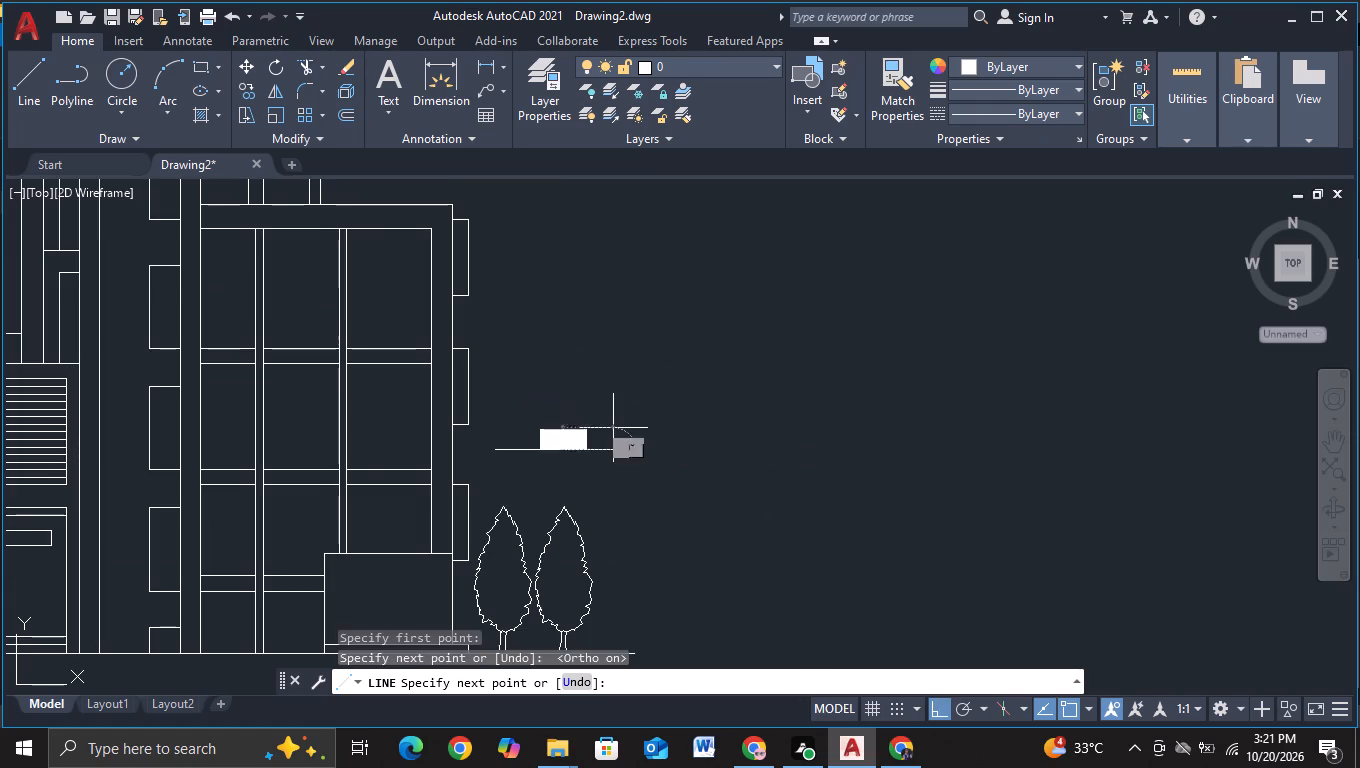
{"action": "key", "text": "F8"}
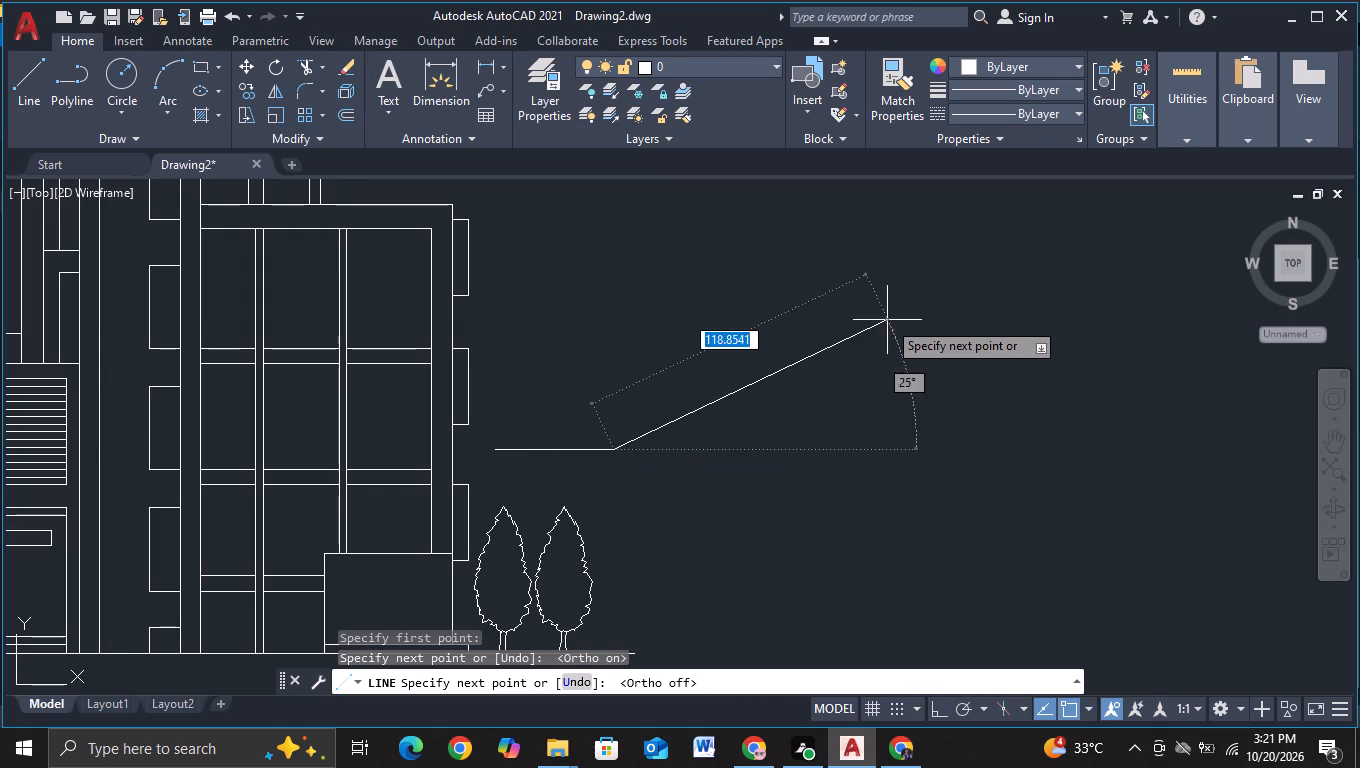
{"action": "scroll", "coordinate": [887, 320], "scroll_direction": "down", "scroll_amount": 2}
{"action": "middle_click_drag", "start_coordinate": [887, 320], "coordinate": [686, 479]}
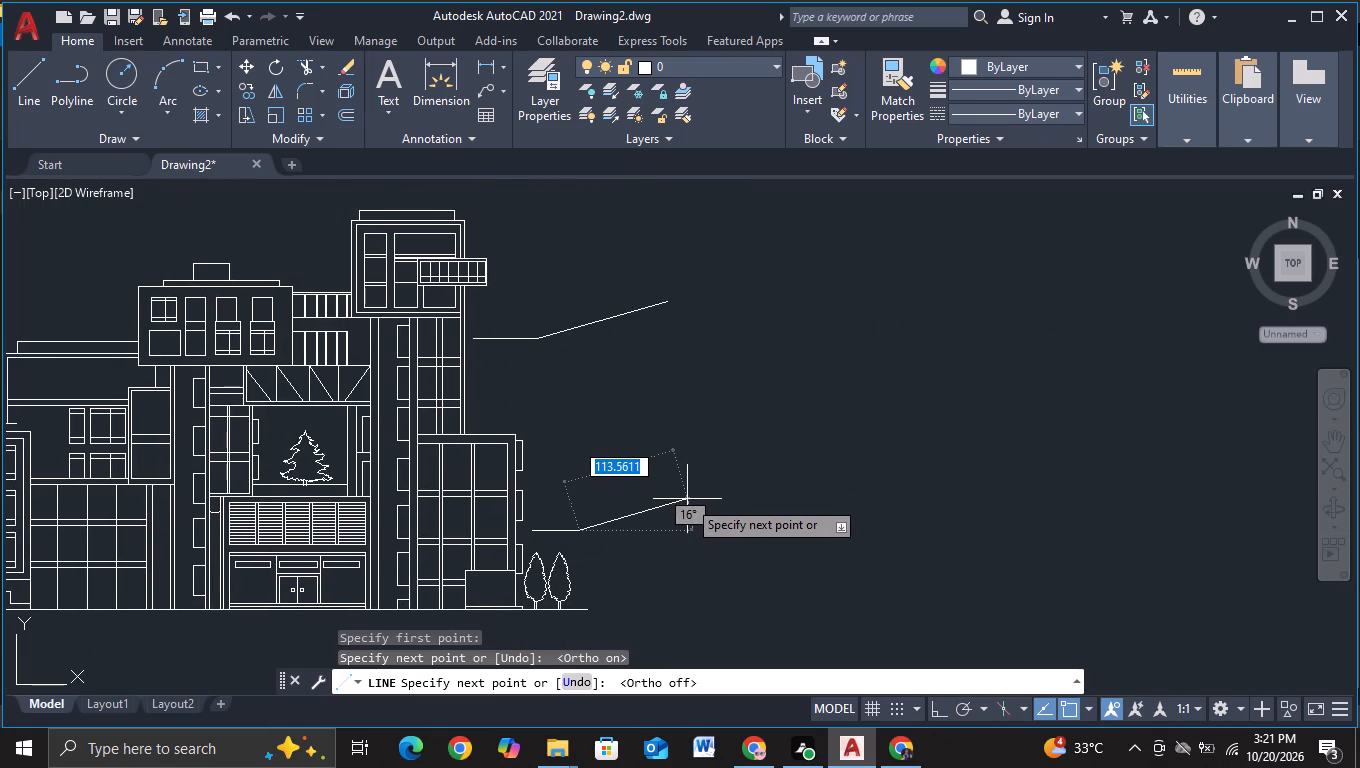
{"action": "left_click", "coordinate": [687, 499]}
{"action": "key", "text": "Escape"}
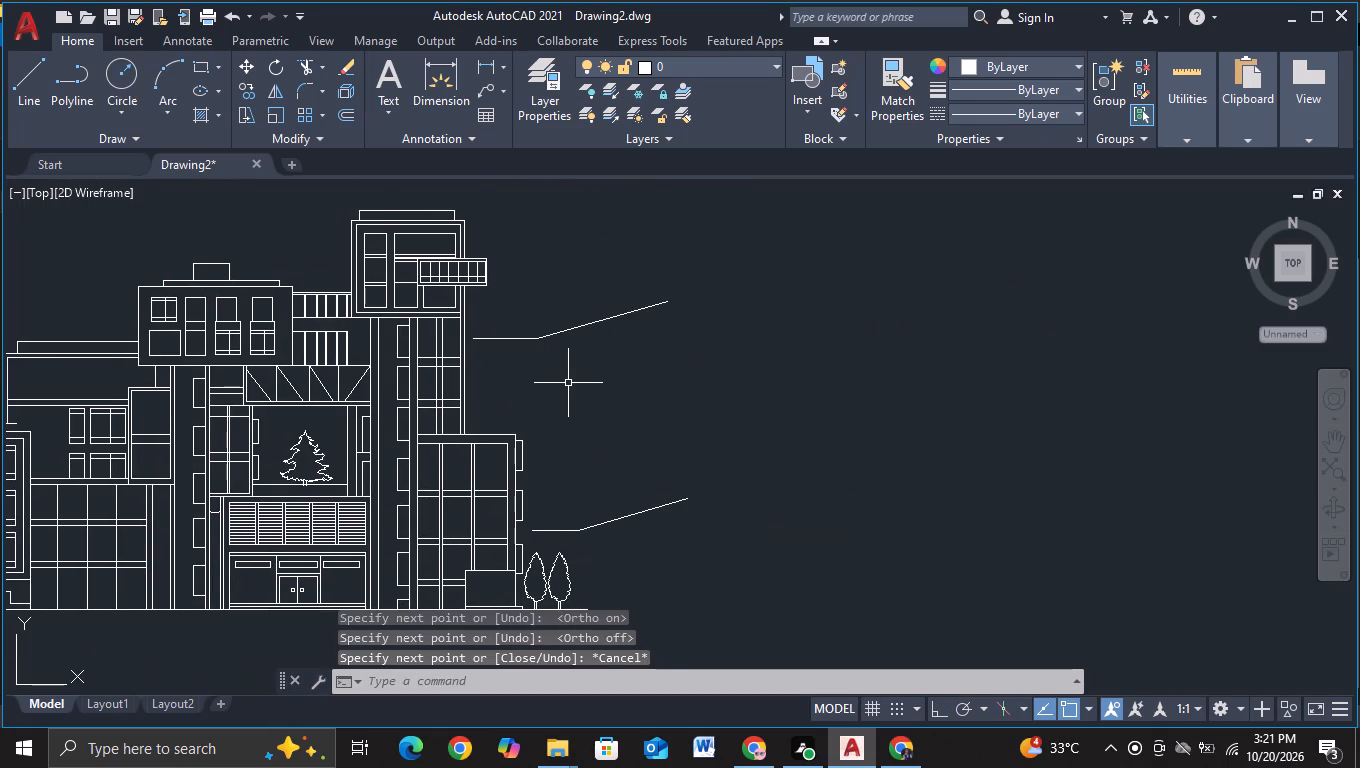
Draw a third leader line between the other two, just above the right wing's roof: a horizontal segment, then one about 79 units at 12°.
{"action": "left_click", "coordinate": [44, 101]}
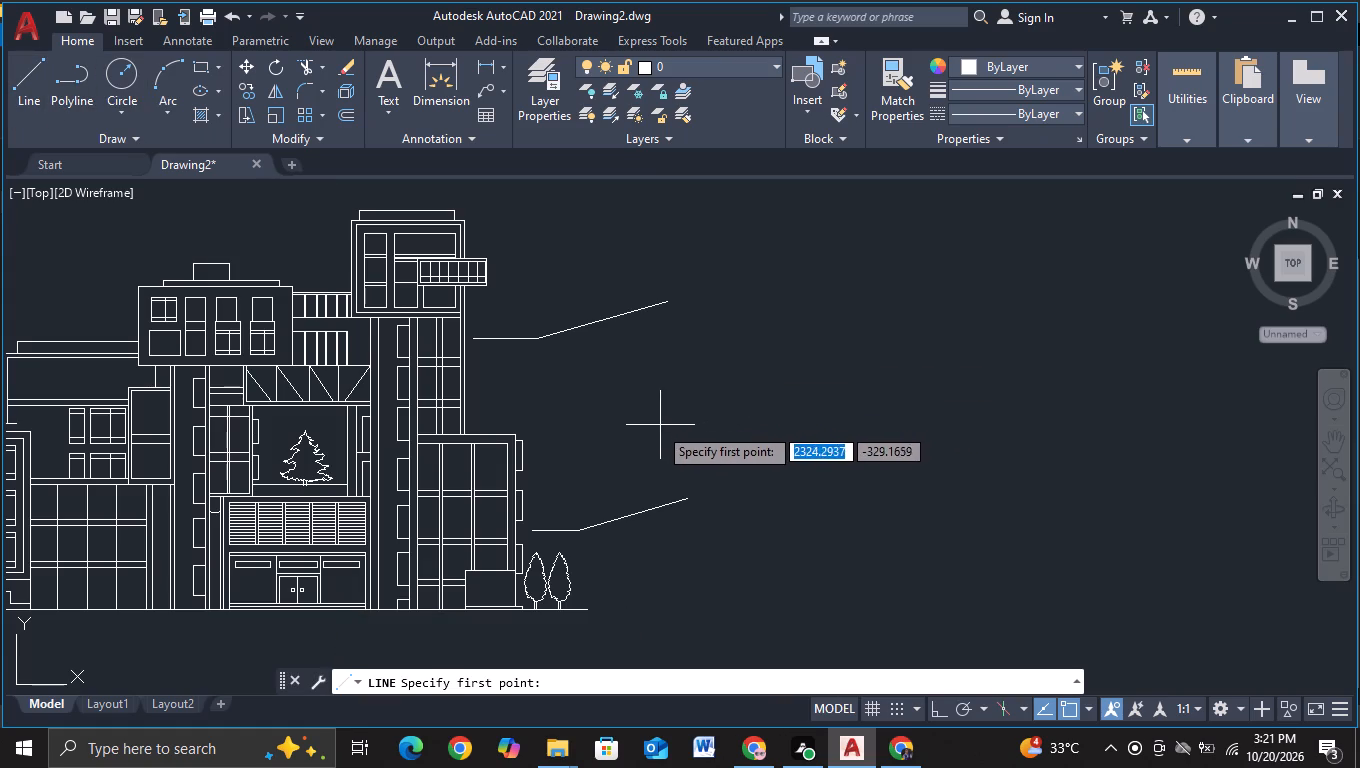
{"action": "scroll", "coordinate": [654, 421], "scroll_direction": "up", "scroll_amount": 1}
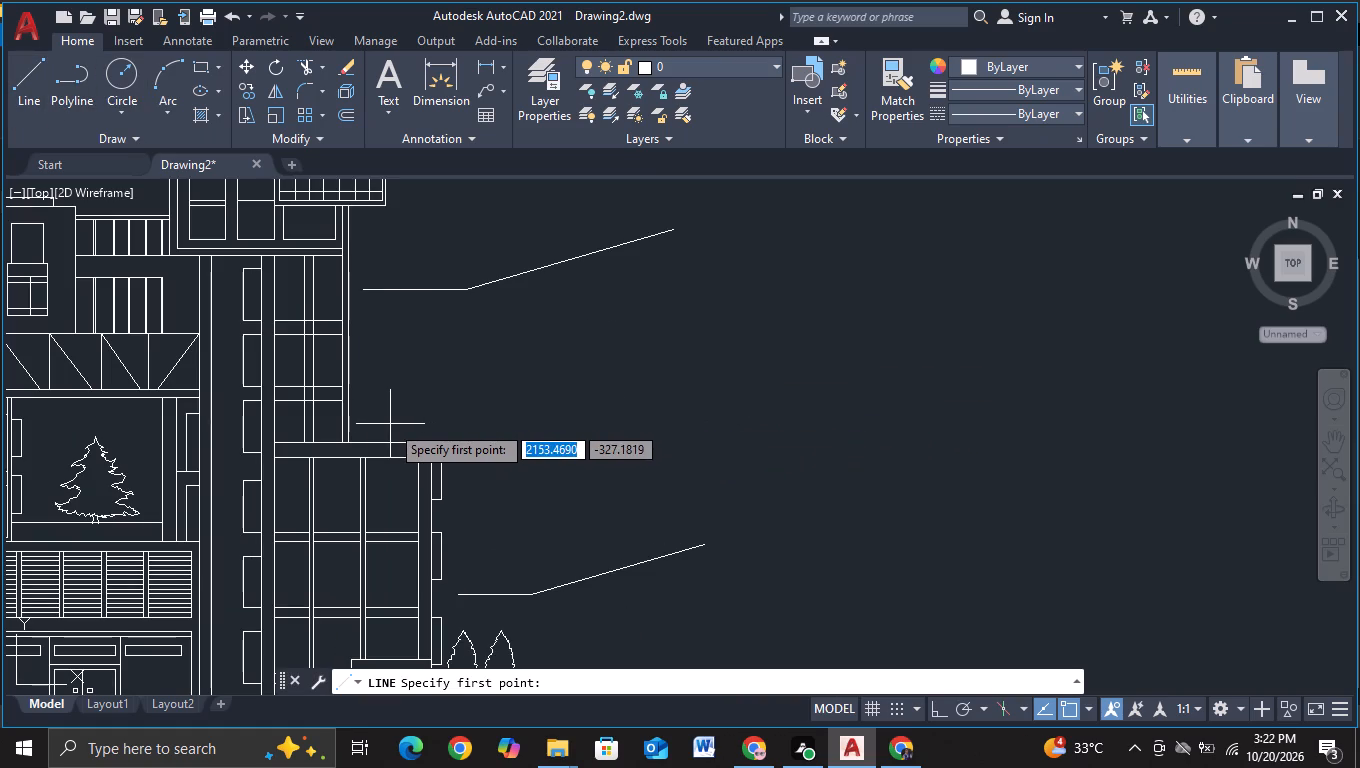
{"action": "left_click", "coordinate": [372, 426]}
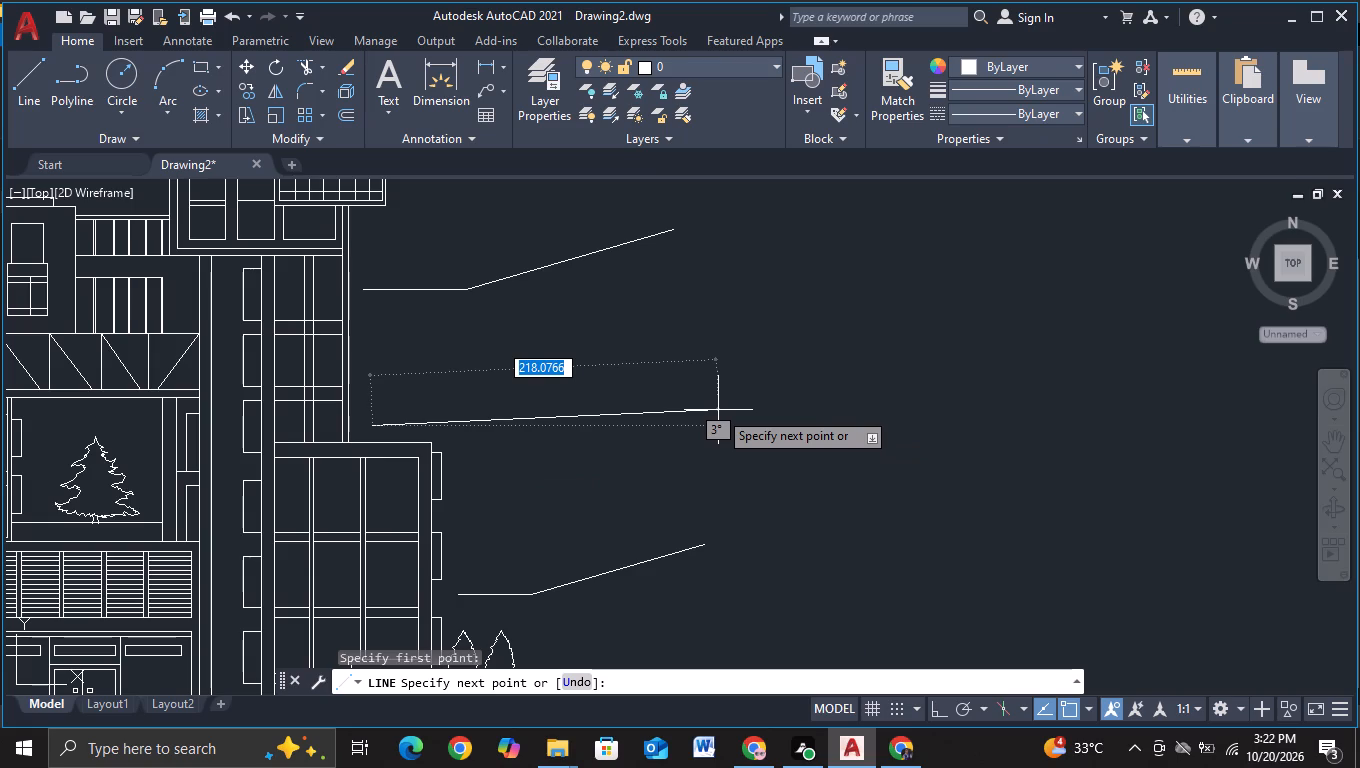
{"action": "key", "text": "F8"}
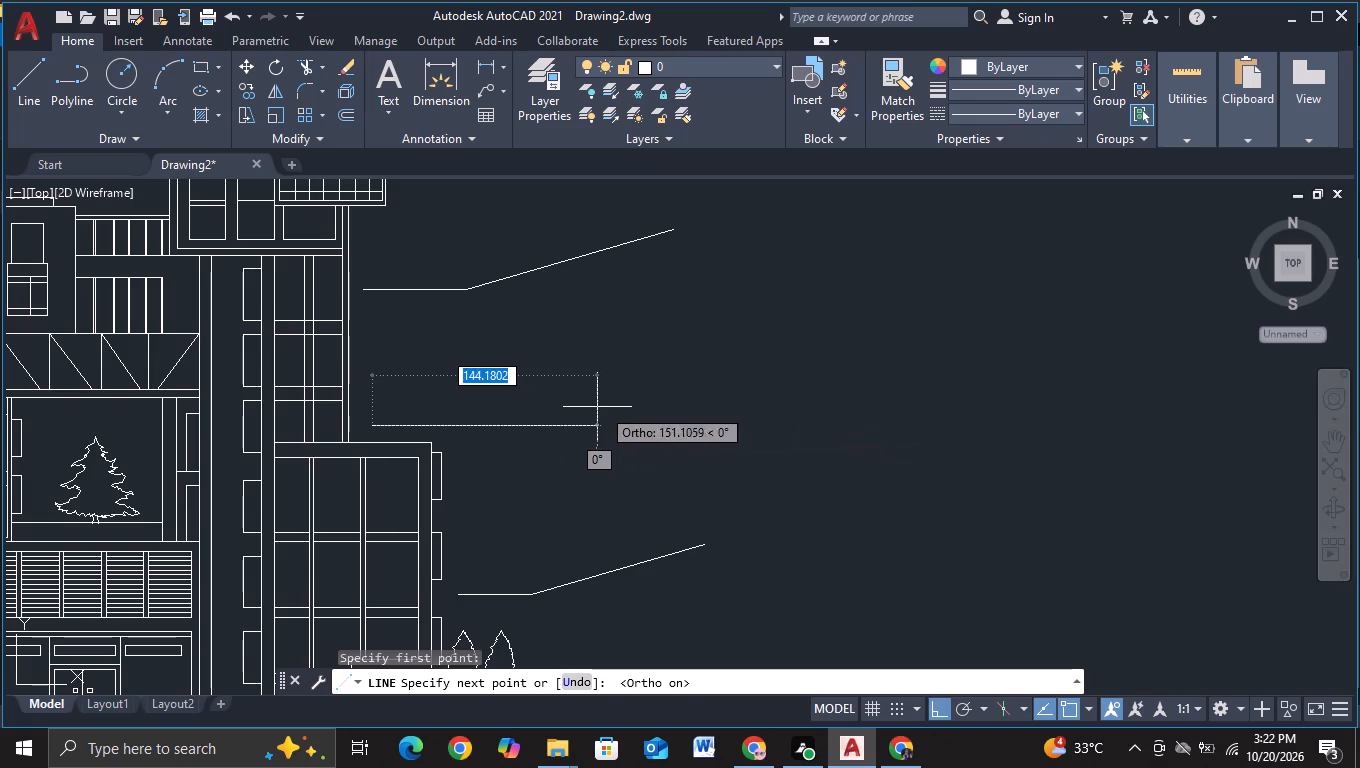
{"action": "left_click", "coordinate": [570, 406]}
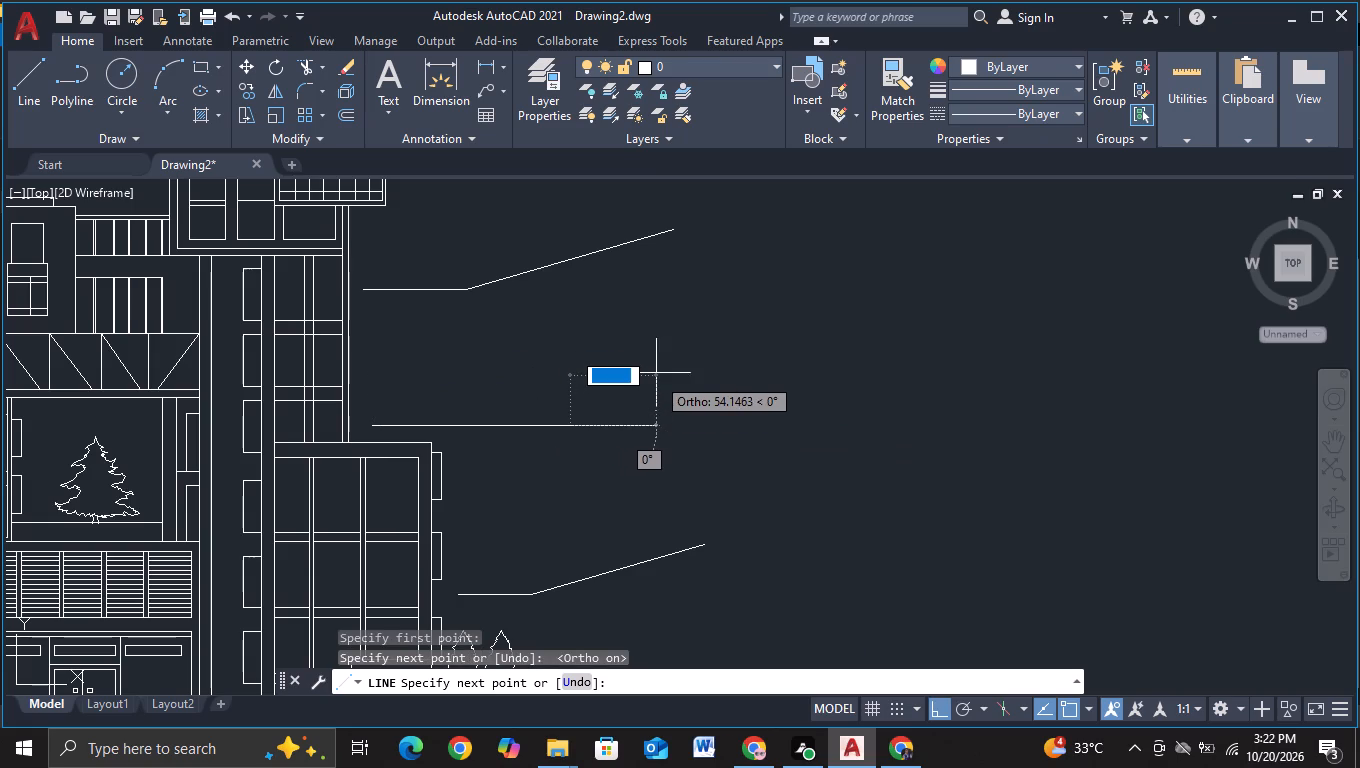
{"action": "key", "text": "F8"}
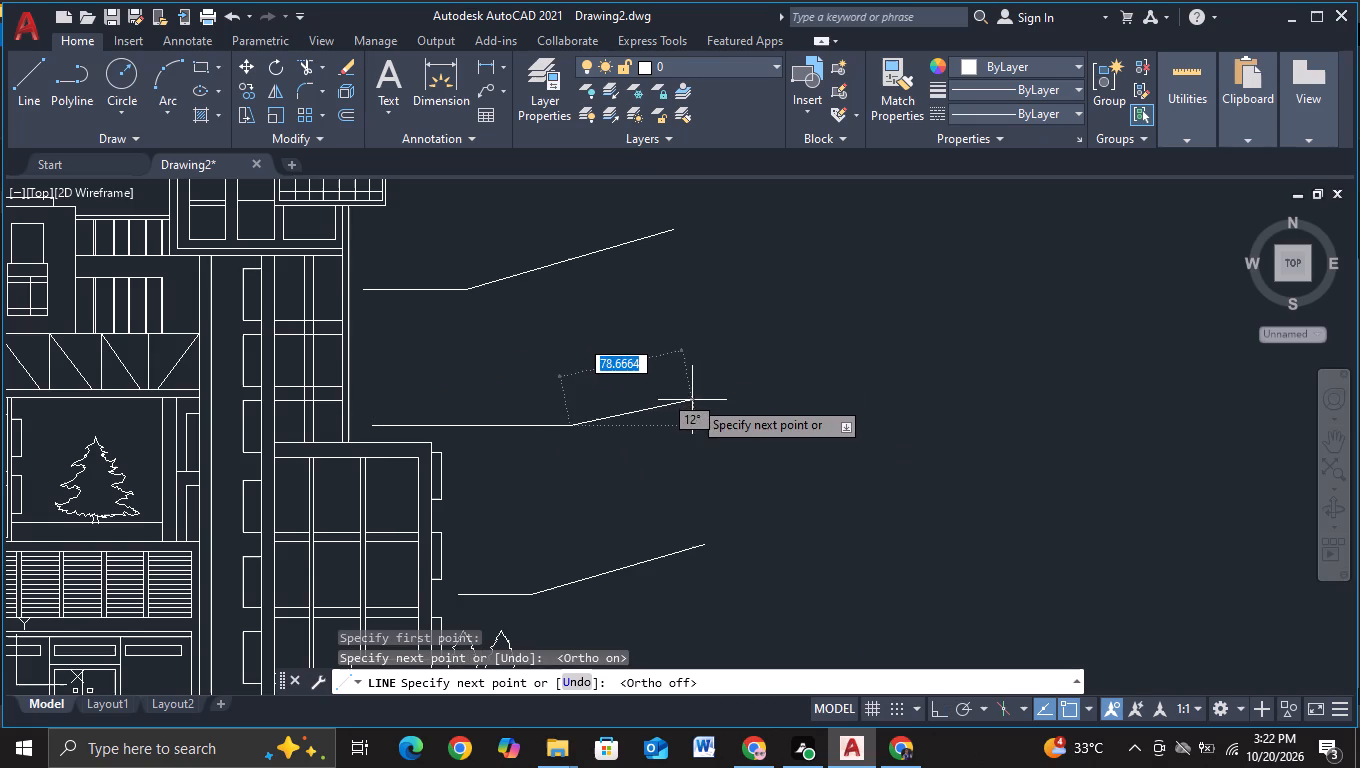
{"action": "left_click", "coordinate": [690, 402]}
{"action": "key", "text": "Escape"}
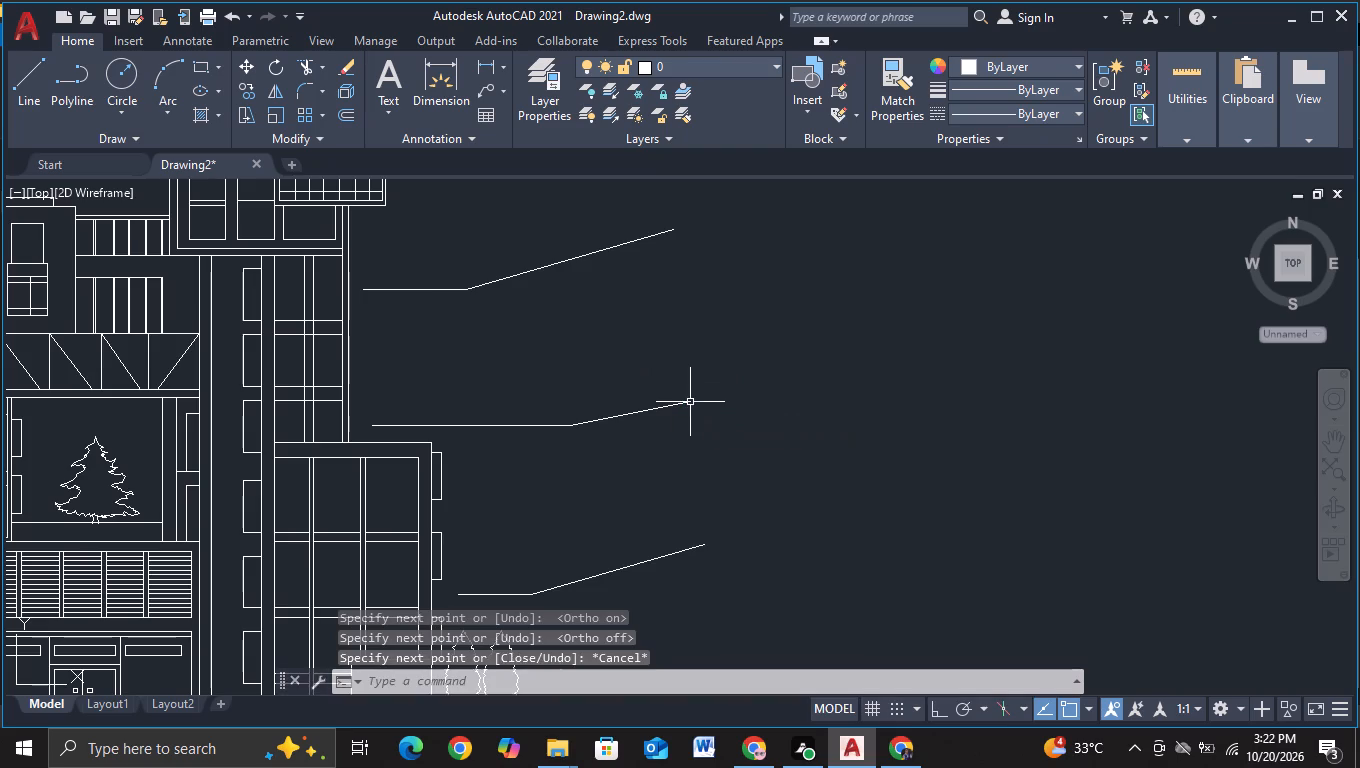
Draw a leader line beside the lower elevation's upper-left block: a segment about 62 units long rising leftward at 124°, then a horizontal segment leftward.
{"action": "scroll", "coordinate": [690, 402], "scroll_direction": "down", "scroll_amount": 2}
{"action": "middle_click_drag", "start_coordinate": [814, 468], "coordinate": [843, 425]}
{"action": "scroll", "coordinate": [828, 482], "scroll_direction": "up", "scroll_amount": 1}
{"action": "middle_click_drag", "start_coordinate": [830, 489], "coordinate": [967, 576]}
{"action": "scroll", "coordinate": [975, 529], "scroll_direction": "down", "scroll_amount": 2}
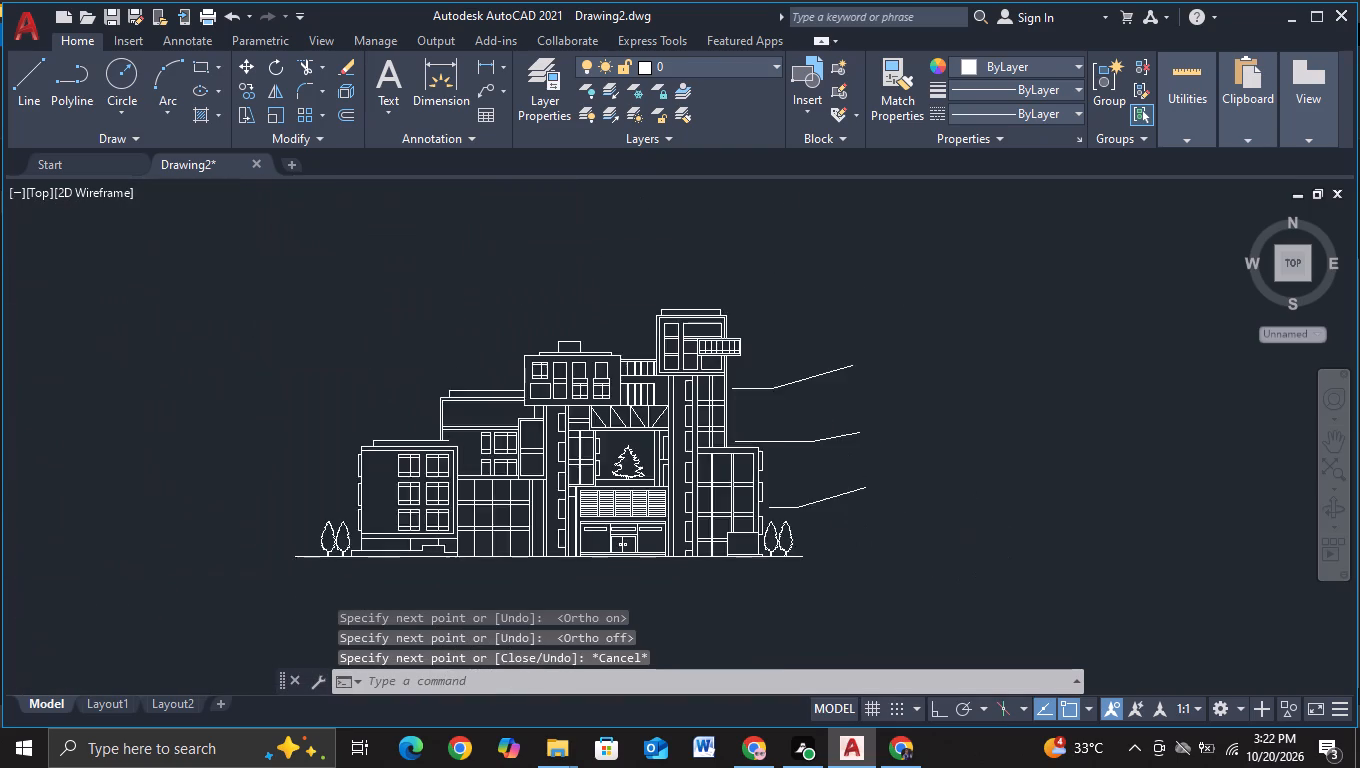
{"action": "middle_click_drag", "start_coordinate": [975, 537], "coordinate": [1063, 441]}
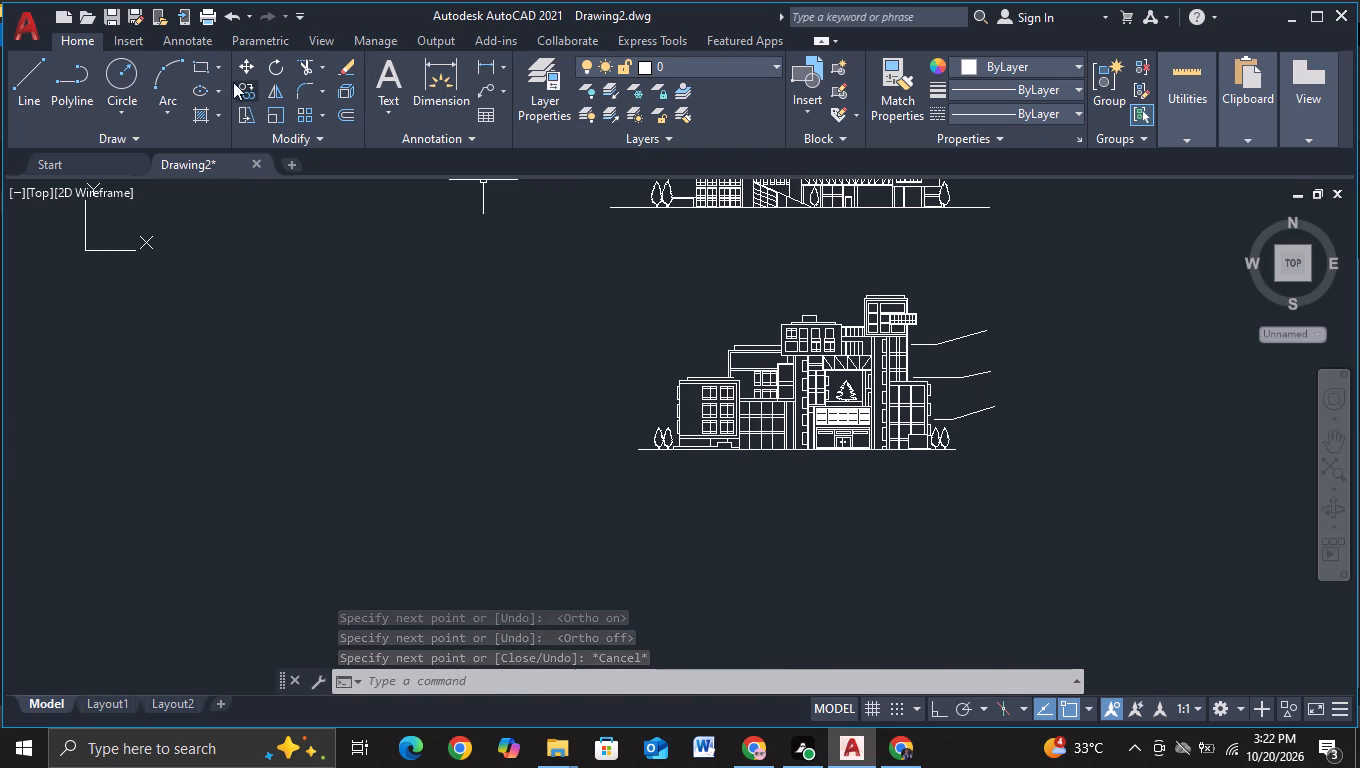
{"action": "left_click", "coordinate": [46, 102]}
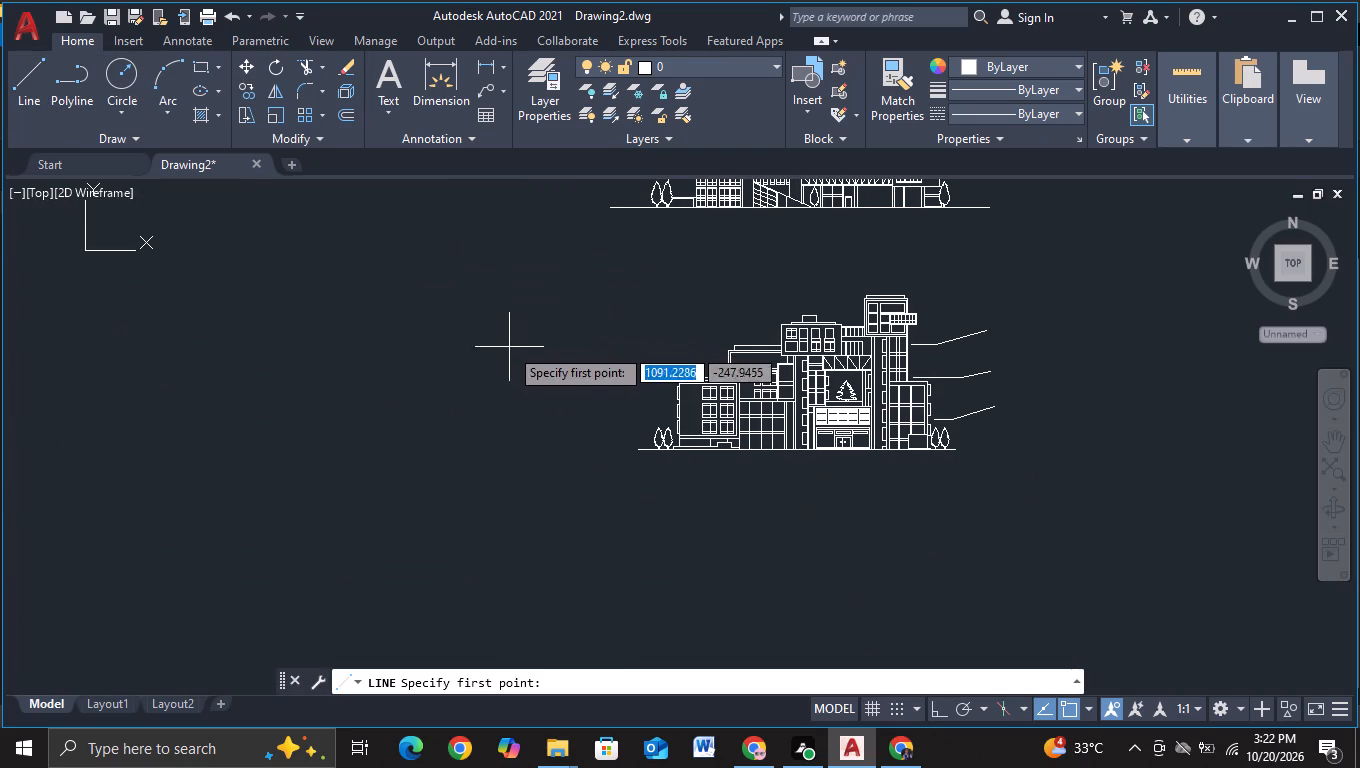
{"action": "scroll", "coordinate": [657, 363], "scroll_direction": "up", "scroll_amount": 2}
{"action": "middle_click_drag", "start_coordinate": [694, 363], "coordinate": [423, 424]}
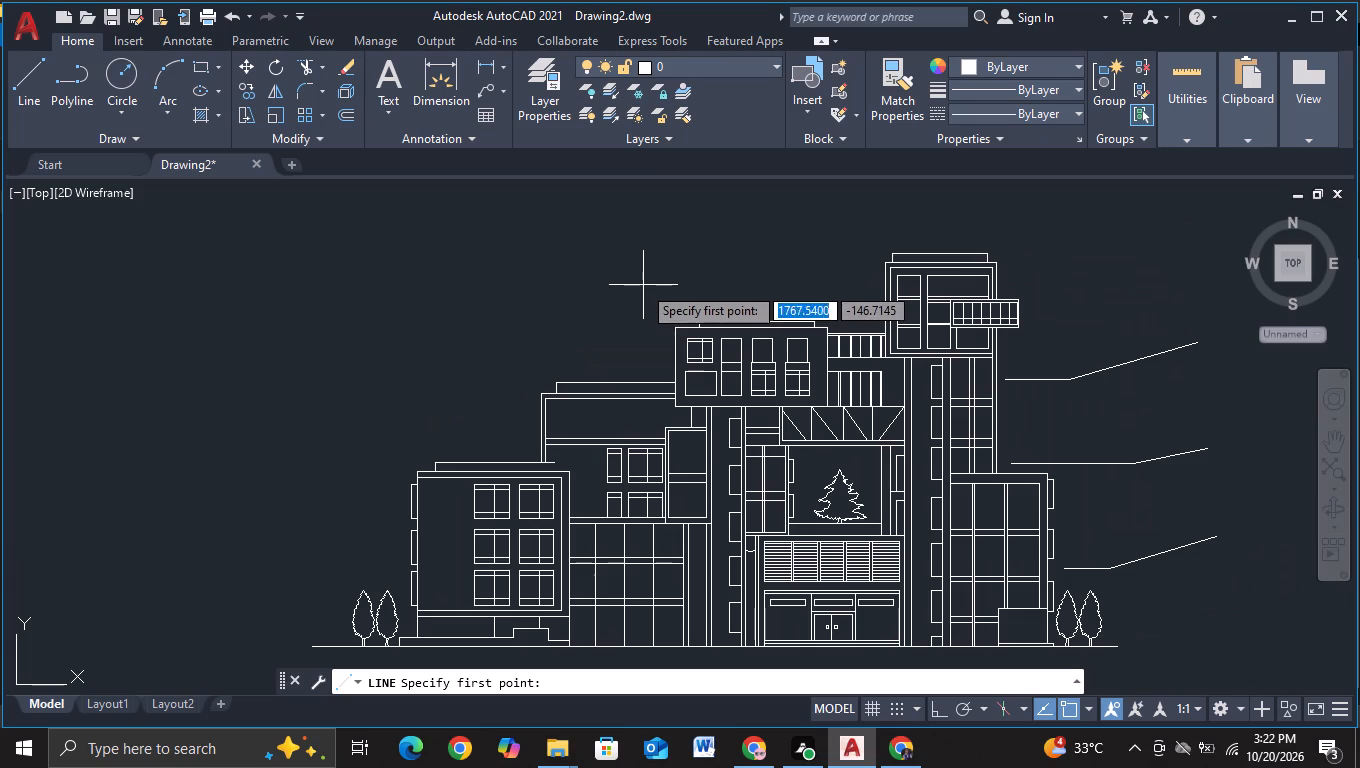
{"action": "middle_click_drag", "start_coordinate": [592, 327], "coordinate": [525, 368]}
{"action": "scroll", "coordinate": [577, 375], "scroll_direction": "up", "scroll_amount": 1}
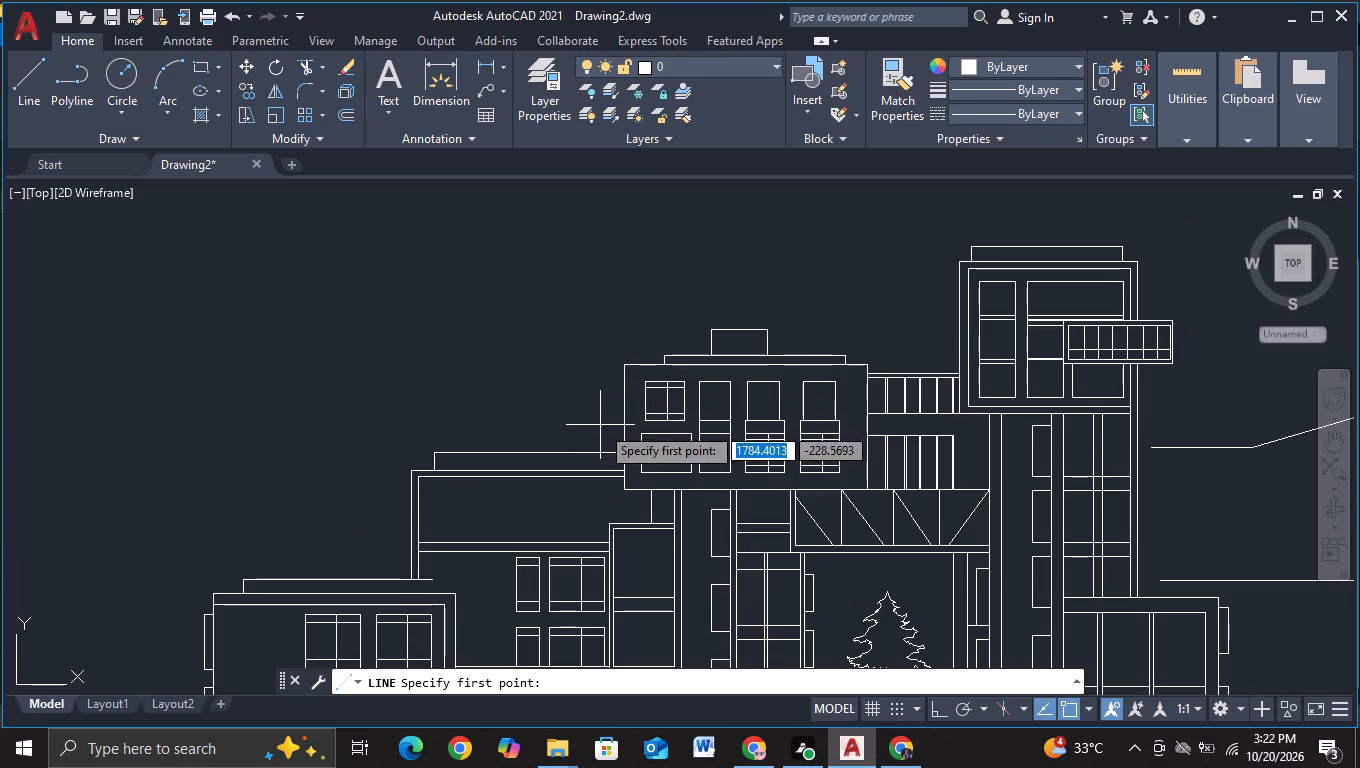
{"action": "left_click", "coordinate": [601, 428]}
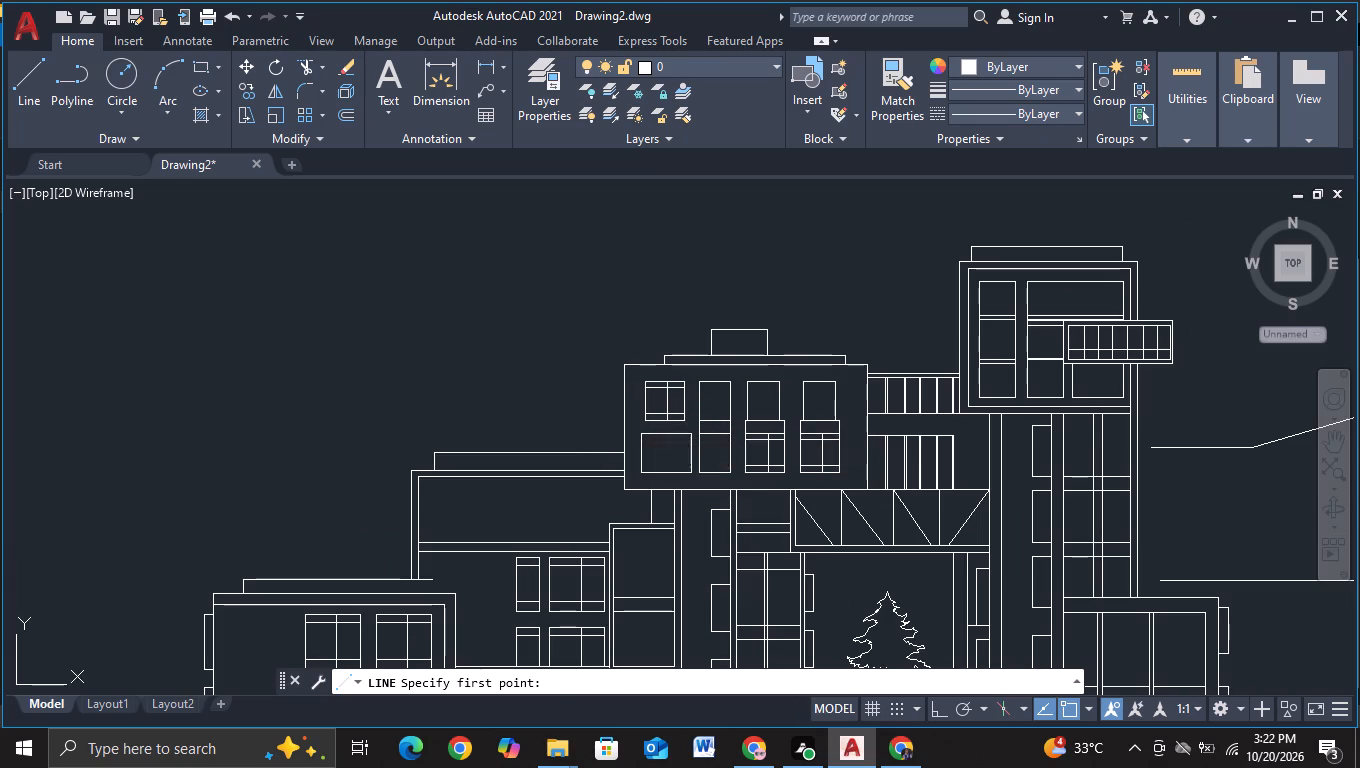
{"action": "left_click", "coordinate": [547, 349]}
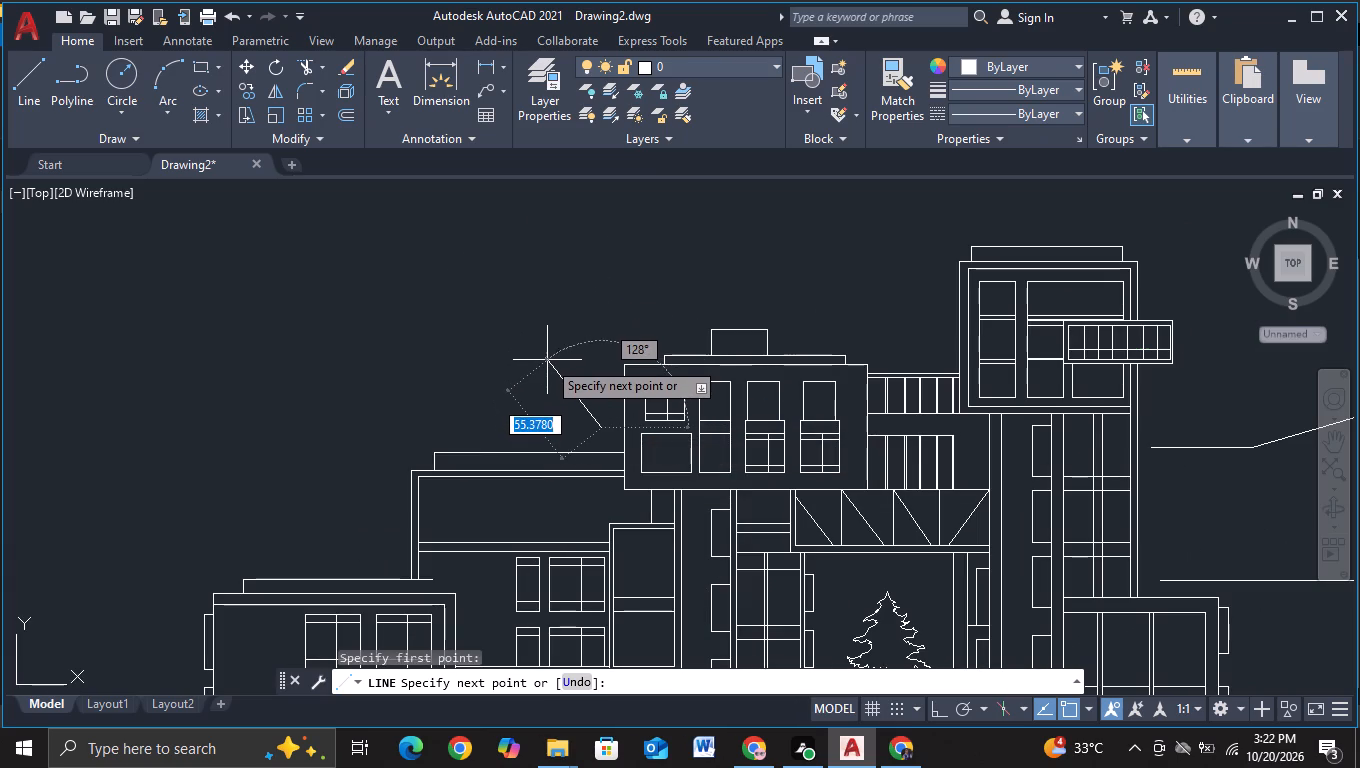
{"action": "left_click", "coordinate": [423, 353]}
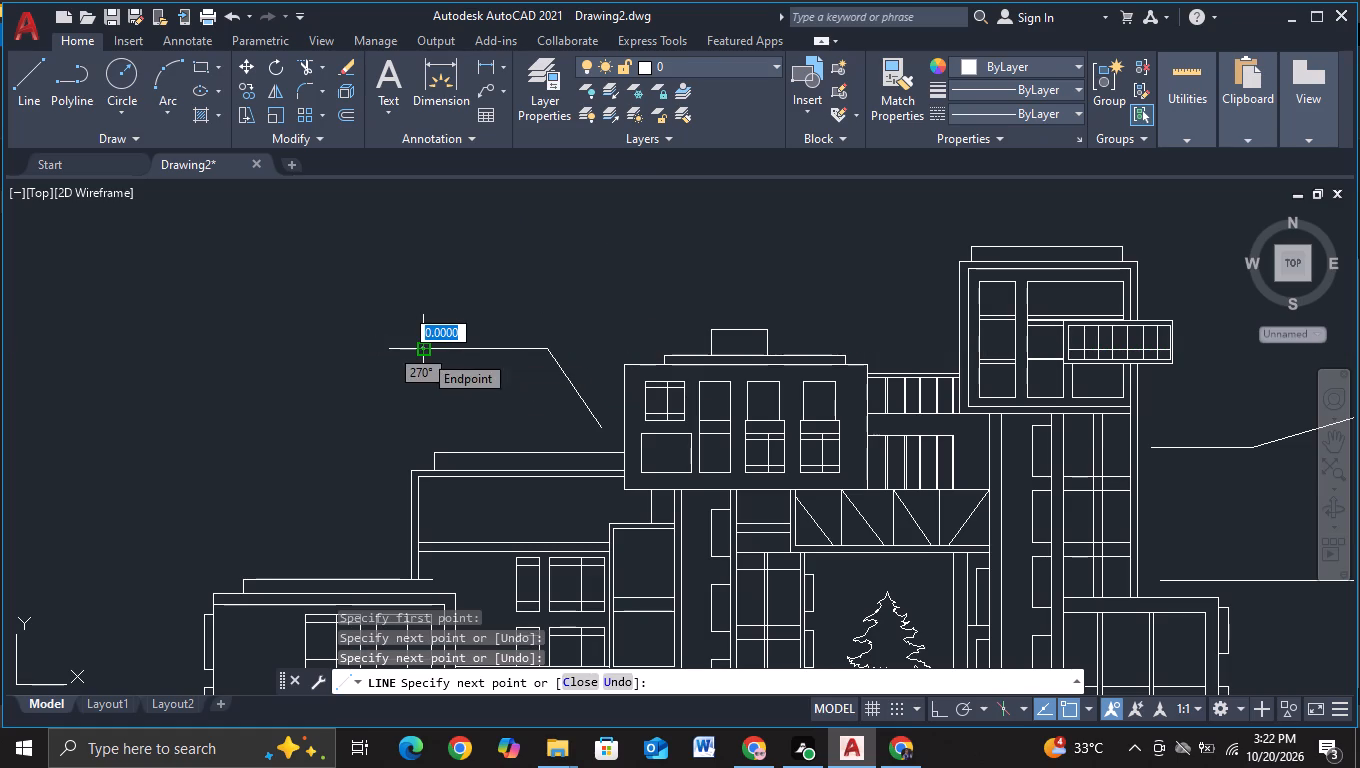
{"action": "key", "text": "Escape"}
Draw another leader line from just above the lower elevation's left wing roof: a segment rising leftward, then a horizontal segment leftward.
{"action": "left_click", "coordinate": [32, 113]}
{"action": "middle_click_drag", "start_coordinate": [221, 399], "coordinate": [525, 287]}
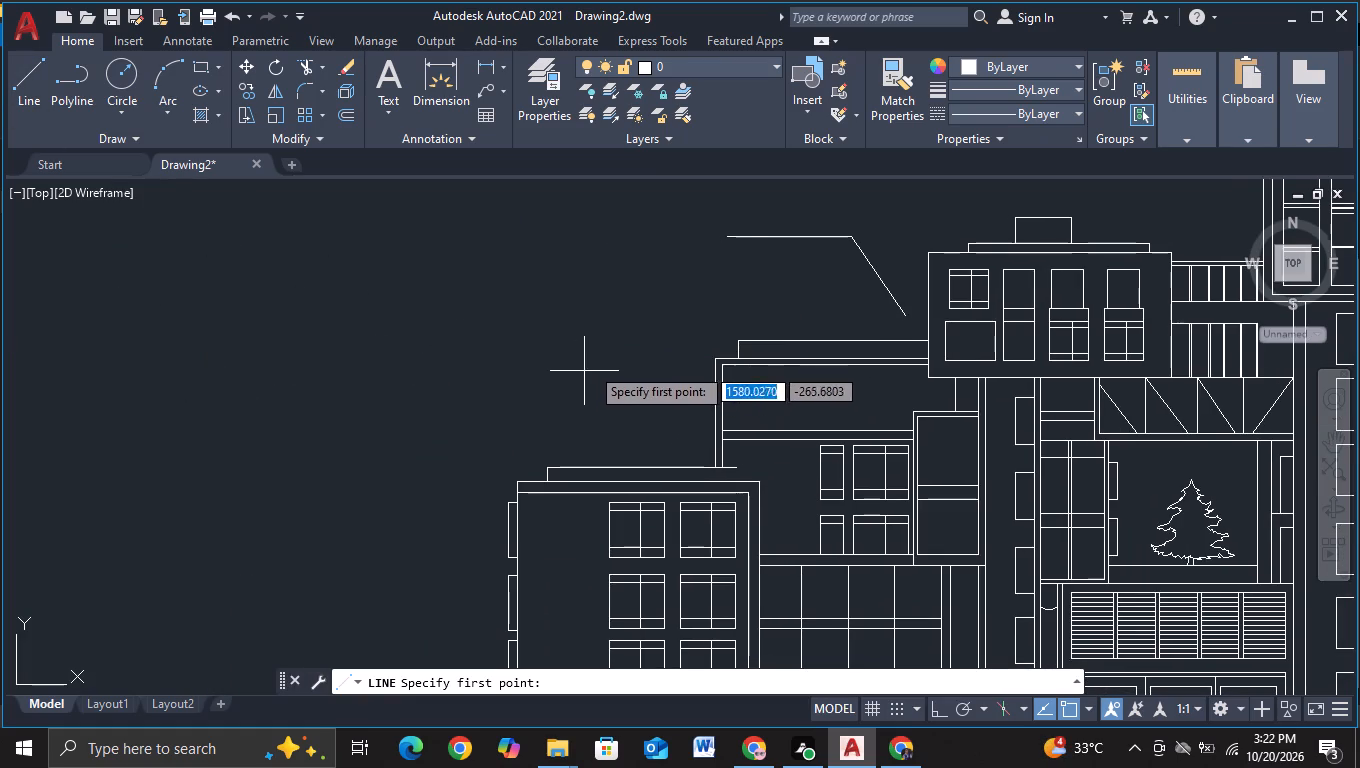
{"action": "middle_click_drag", "start_coordinate": [609, 409], "coordinate": [471, 305]}
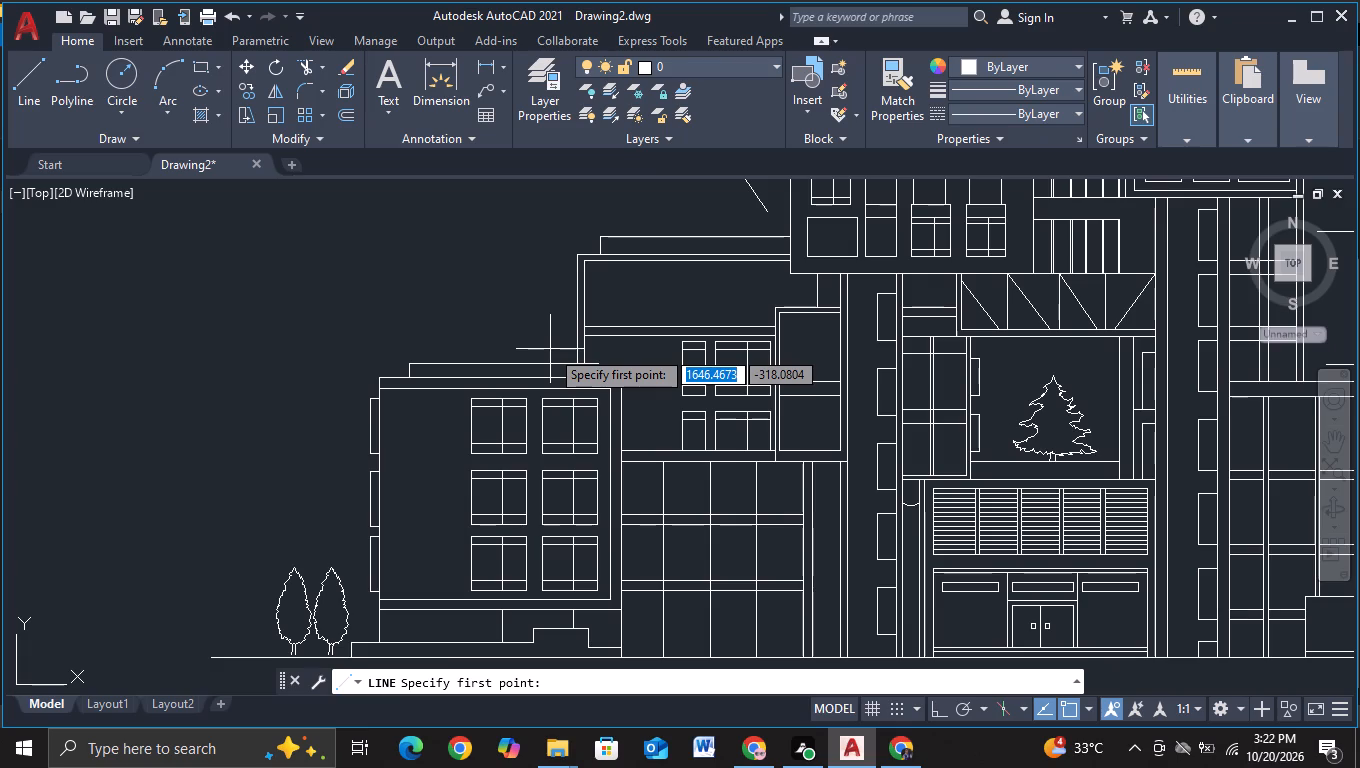
{"action": "left_click", "coordinate": [550, 349]}
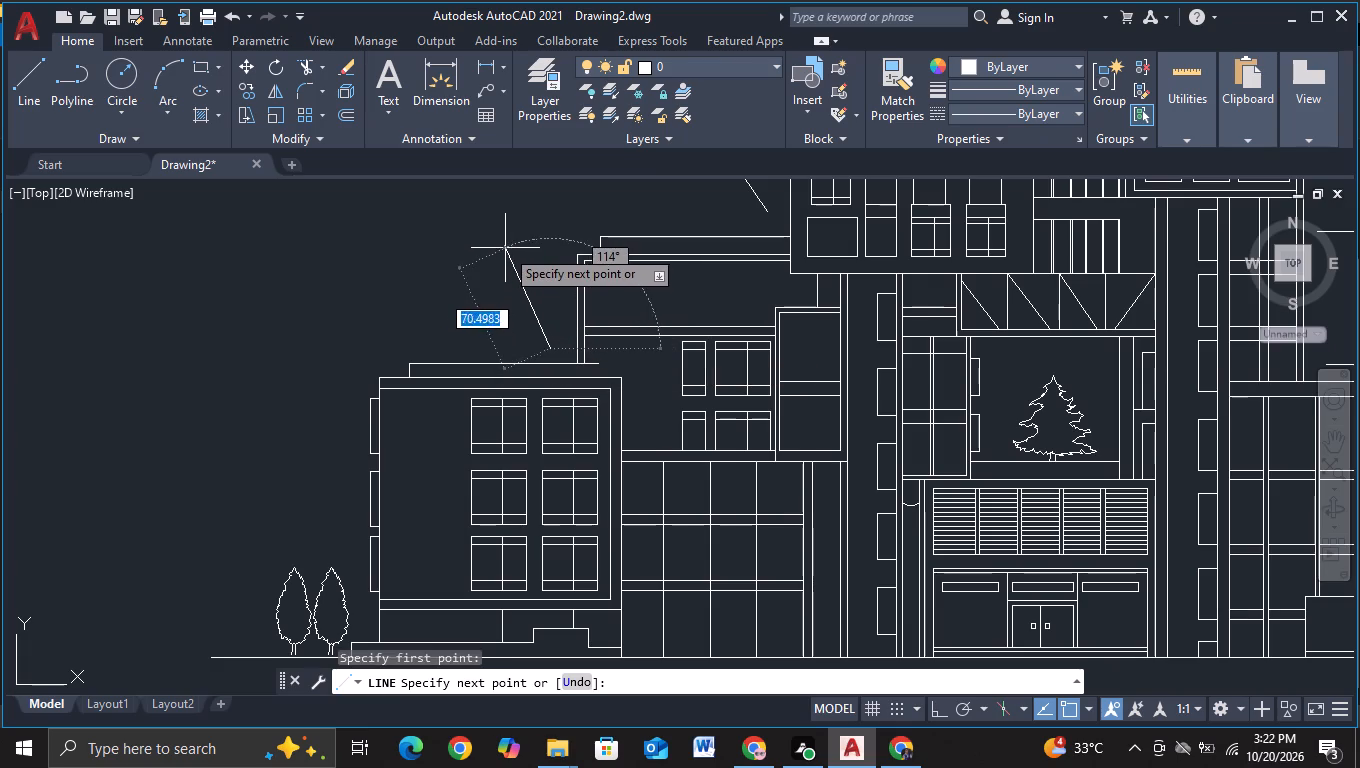
{"action": "left_click", "coordinate": [484, 240]}
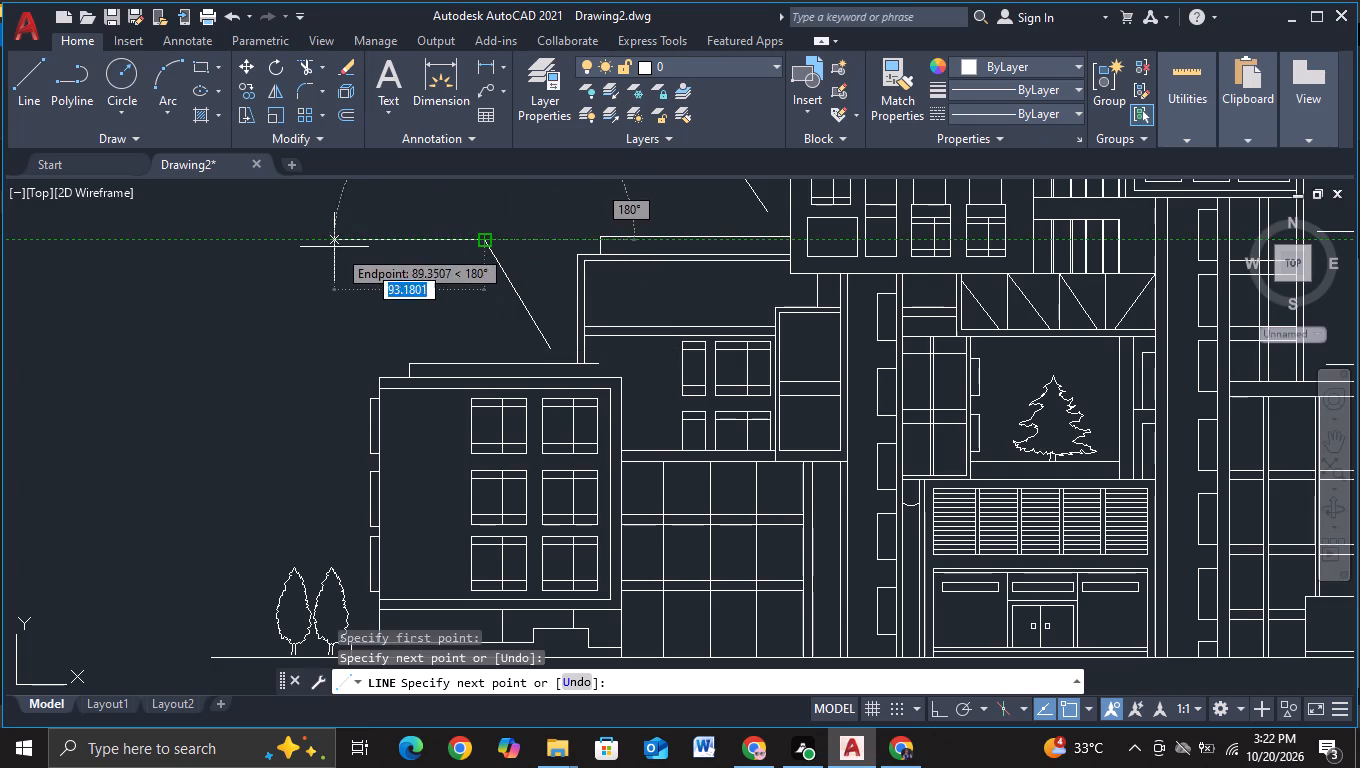
{"action": "left_click", "coordinate": [282, 241]}
{"action": "key", "text": "Escape"}
Move the whole lower elevation with its leader lines beside the upper elevation, about 1098 units at 35°, with their ground lines level.
{"action": "scroll", "coordinate": [285, 238], "scroll_direction": "down", "scroll_amount": 2}
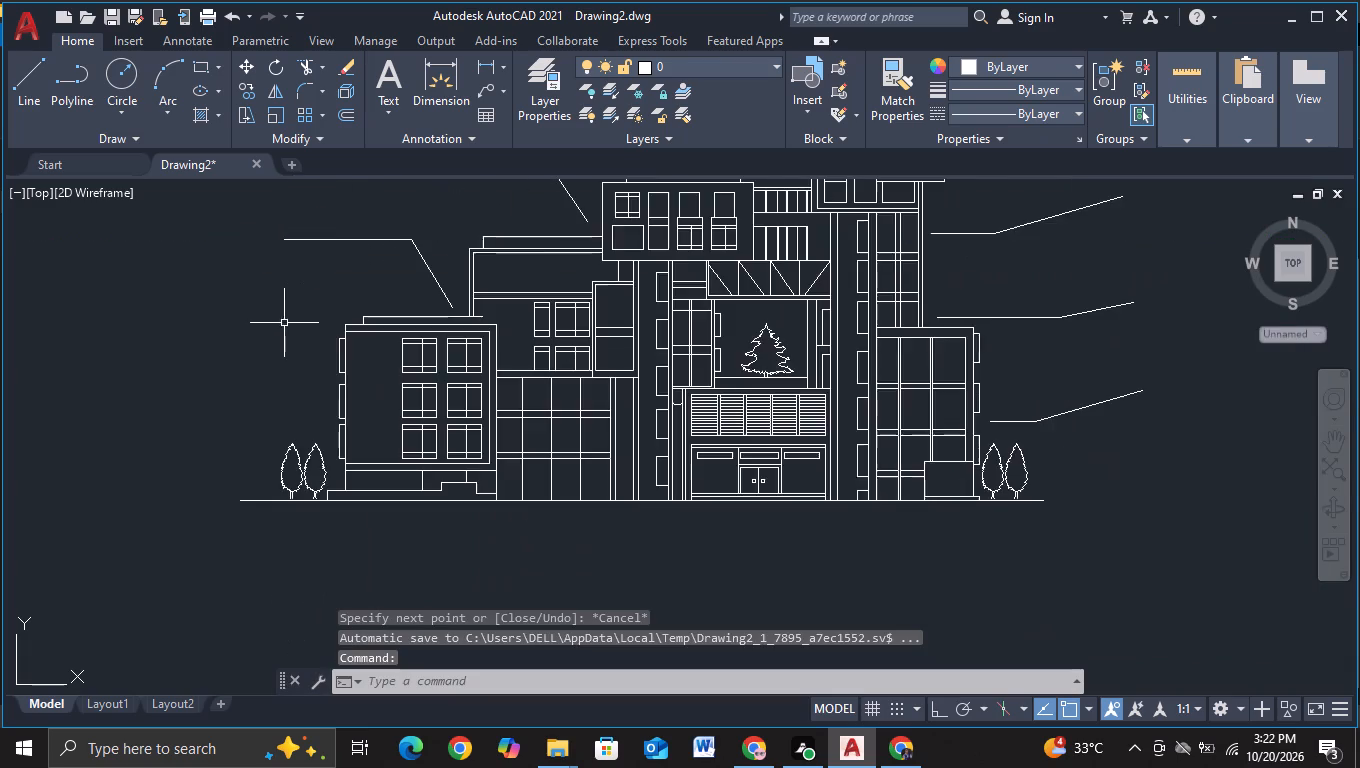
{"action": "scroll", "coordinate": [277, 332], "scroll_direction": "down", "scroll_amount": 2}
{"action": "middle_click_drag", "start_coordinate": [266, 332], "coordinate": [259, 365]}
{"action": "middle_click_drag", "start_coordinate": [291, 257], "coordinate": [290, 342]}
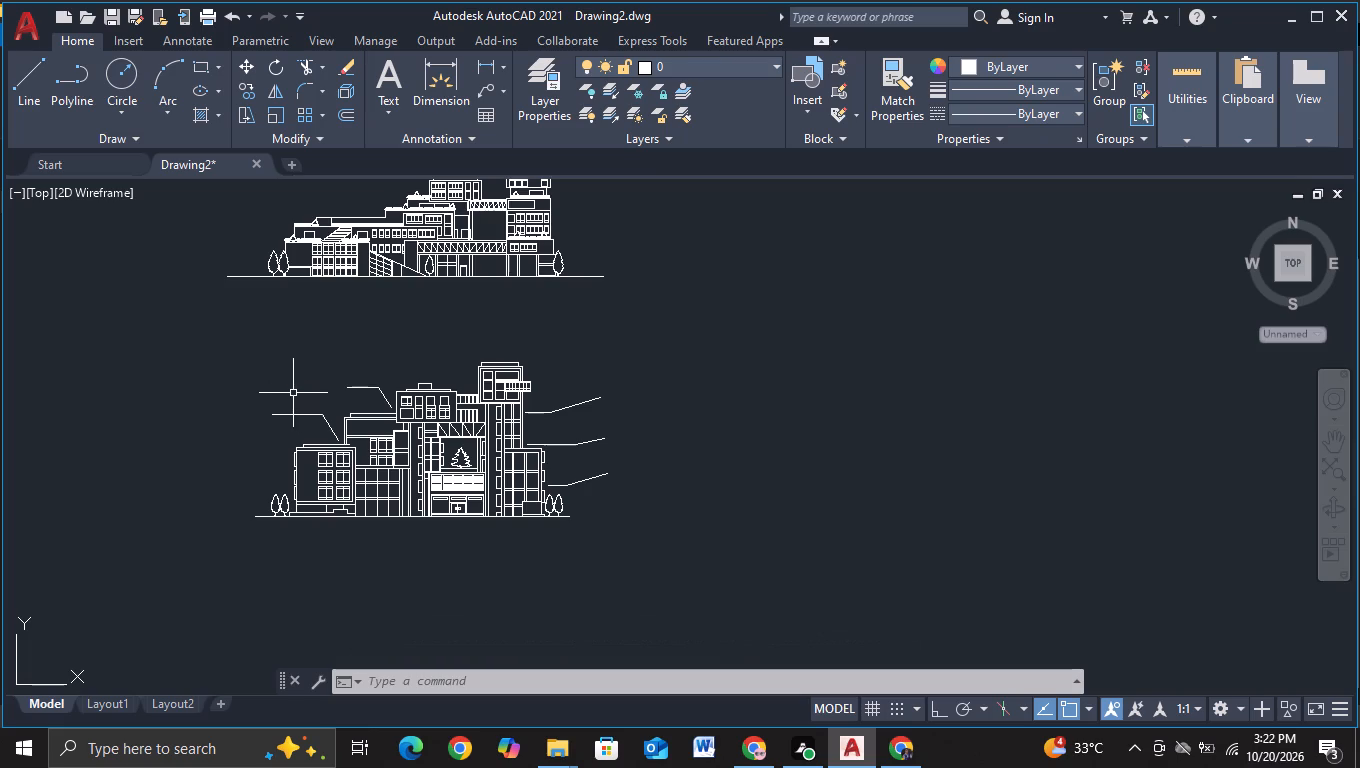
{"action": "middle_click_drag", "start_coordinate": [270, 378], "coordinate": [264, 414]}
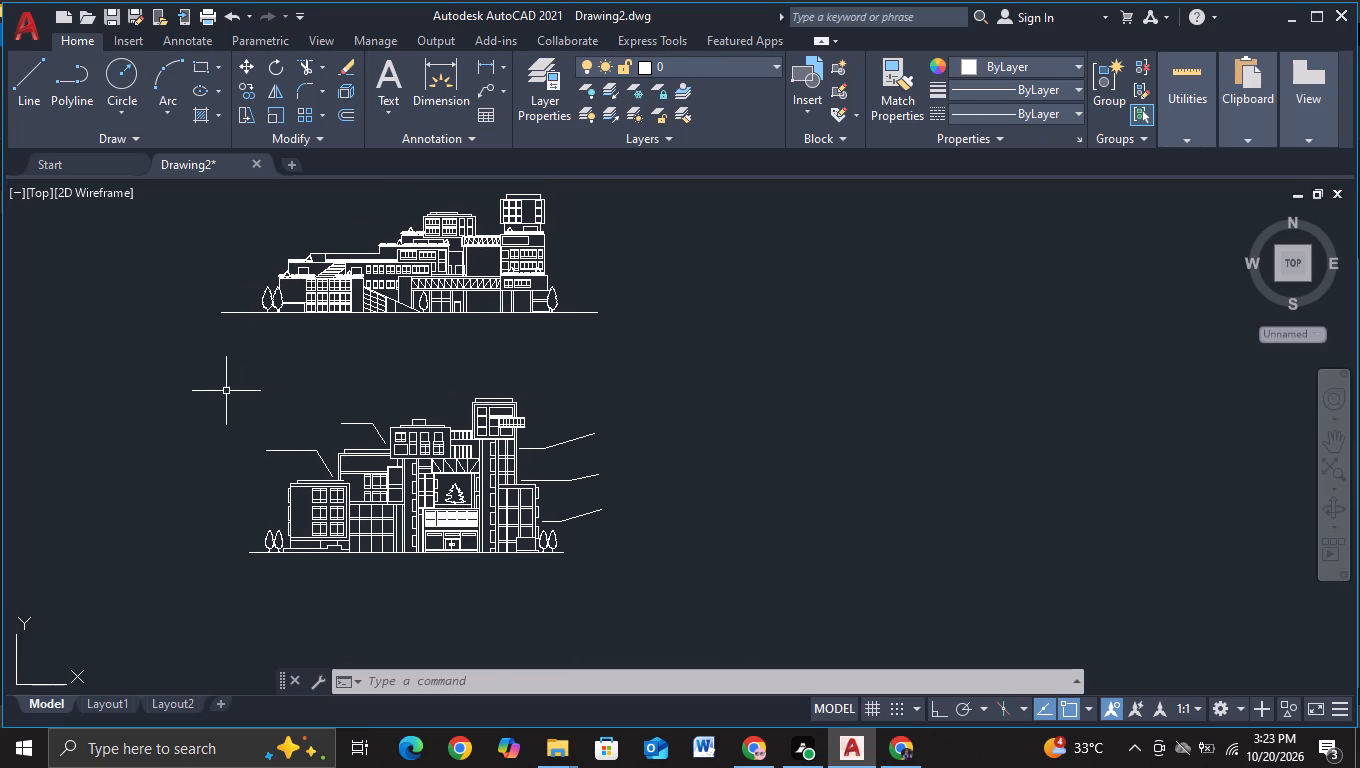
{"action": "middle_click_drag", "start_coordinate": [218, 390], "coordinate": [228, 360]}
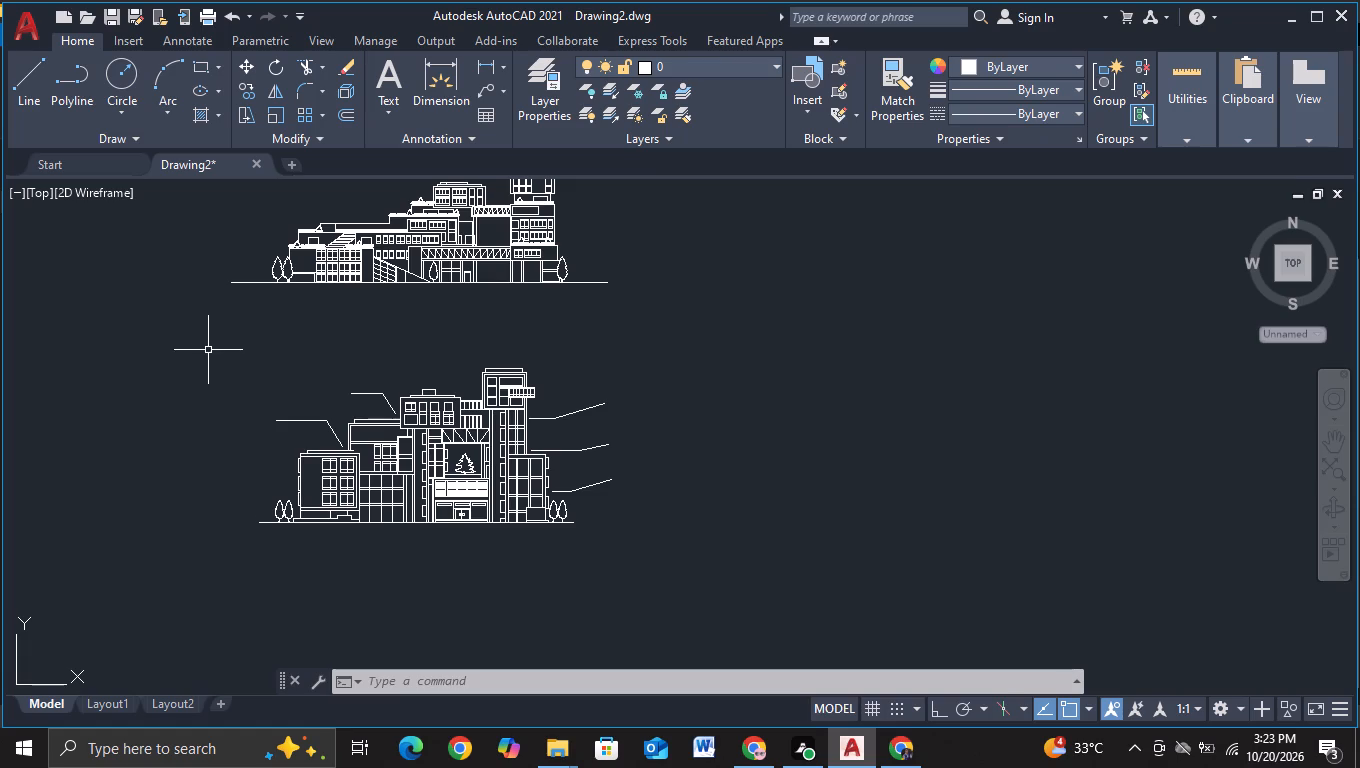
{"action": "left_click", "coordinate": [207, 349]}
{"action": "left_click", "coordinate": [667, 590]}
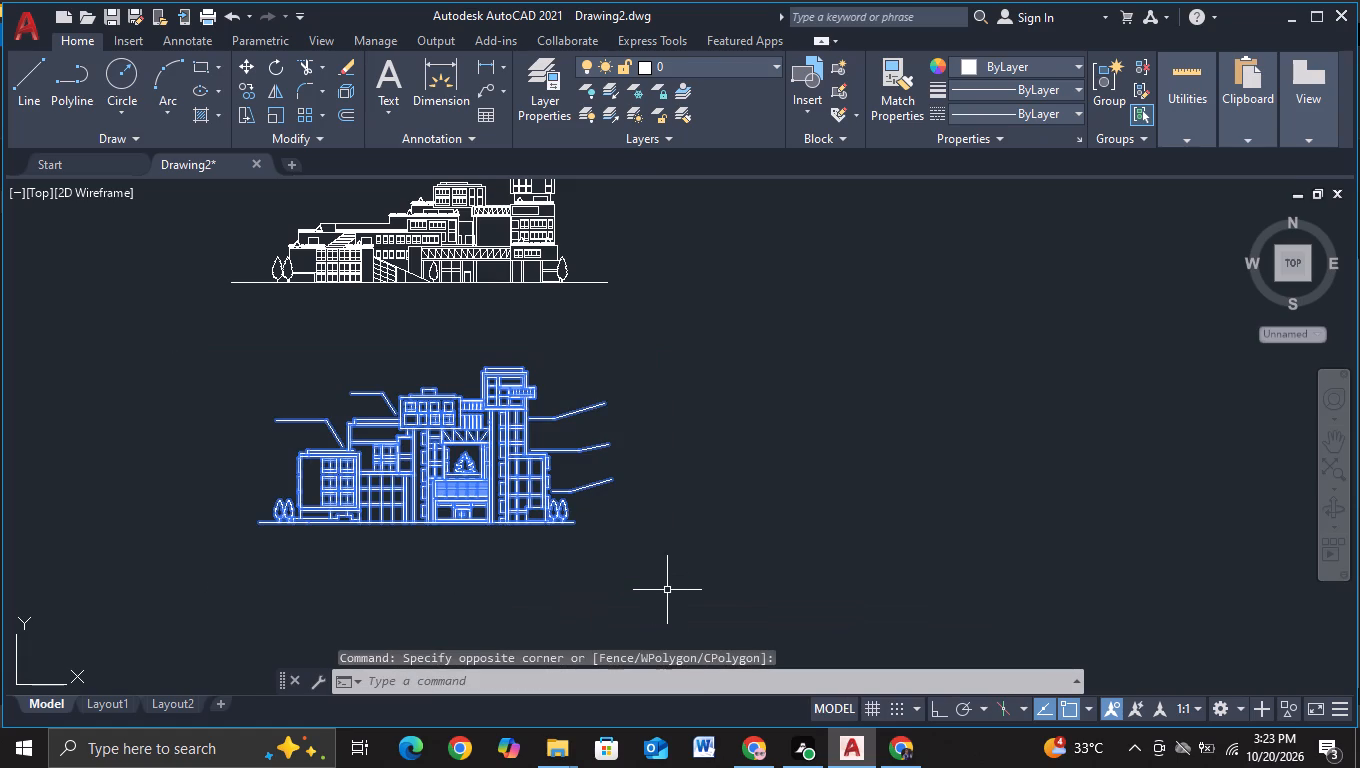
{"action": "key", "text": "m"}
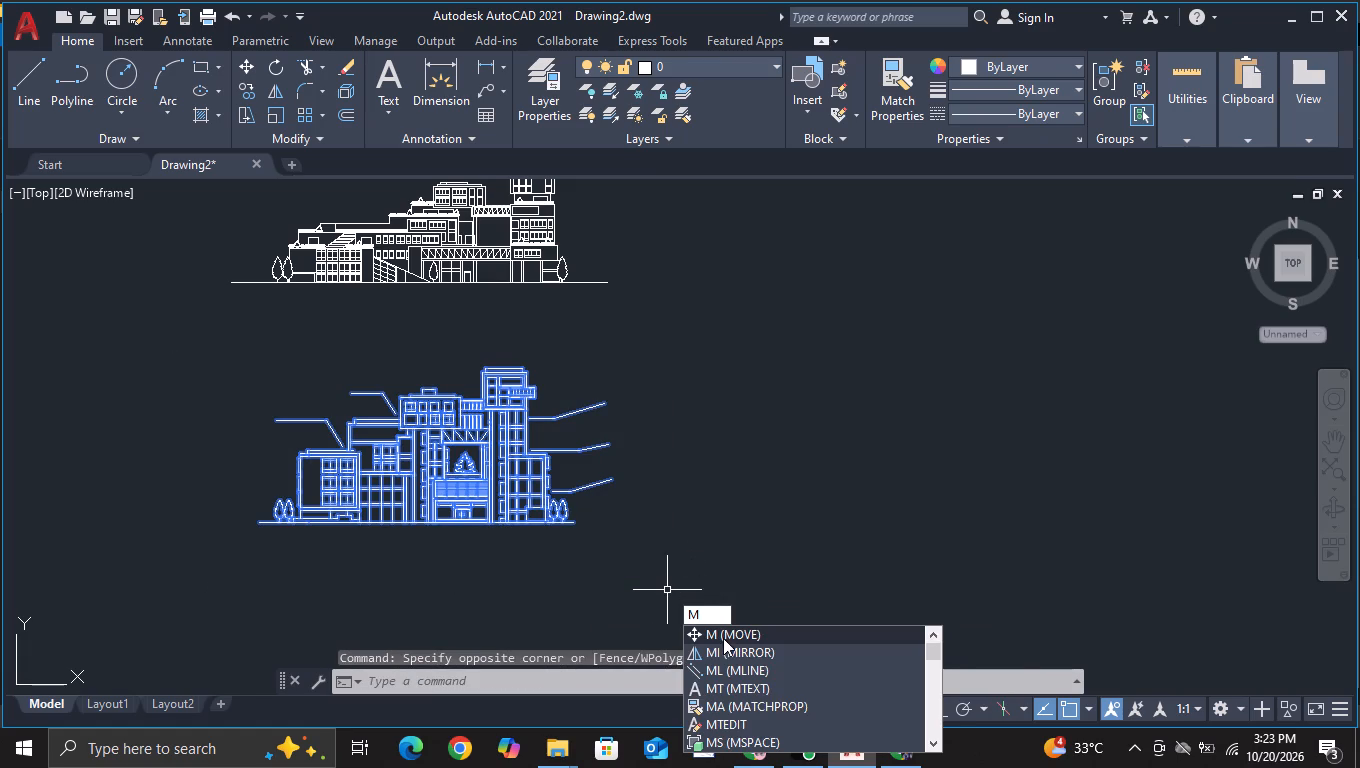
{"action": "left_click", "coordinate": [723, 638]}
{"action": "left_click", "coordinate": [485, 477]}
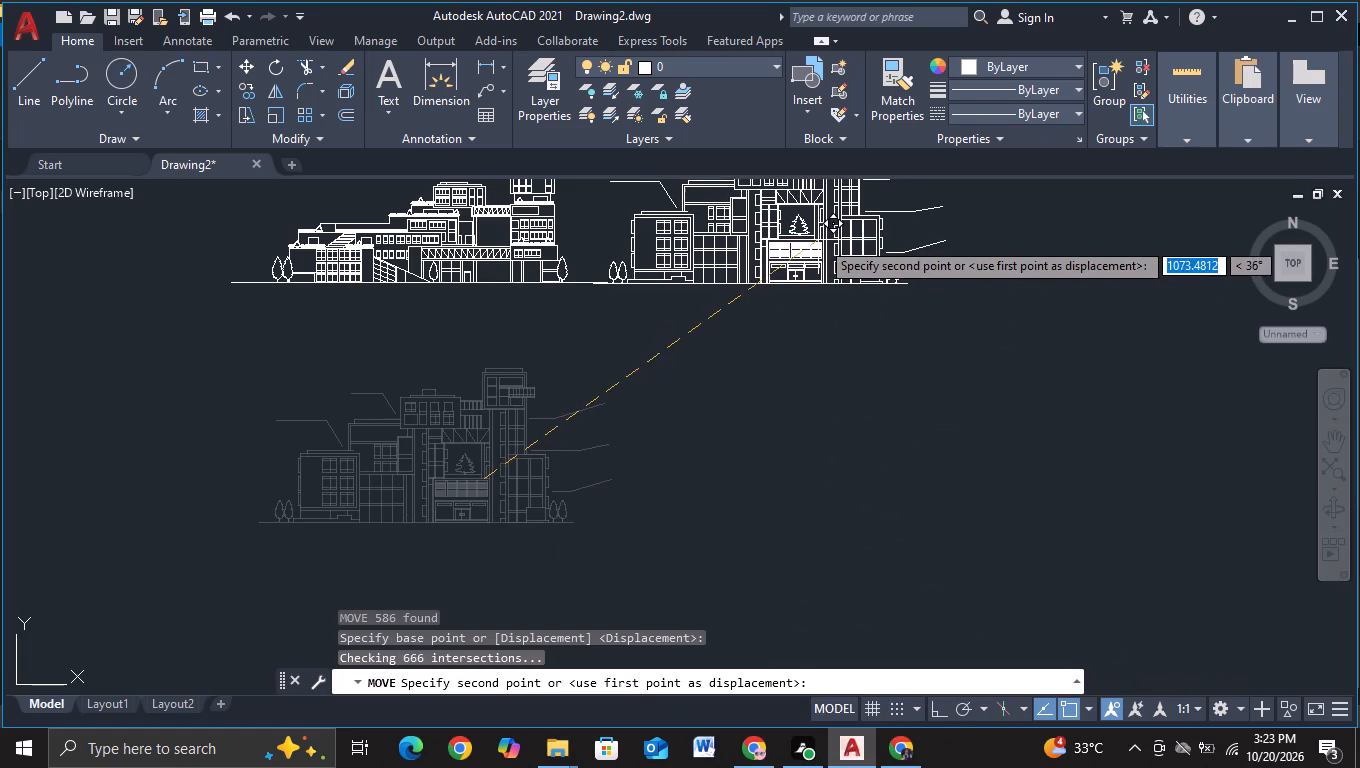
{"action": "middle_click_drag", "start_coordinate": [828, 235], "coordinate": [700, 425]}
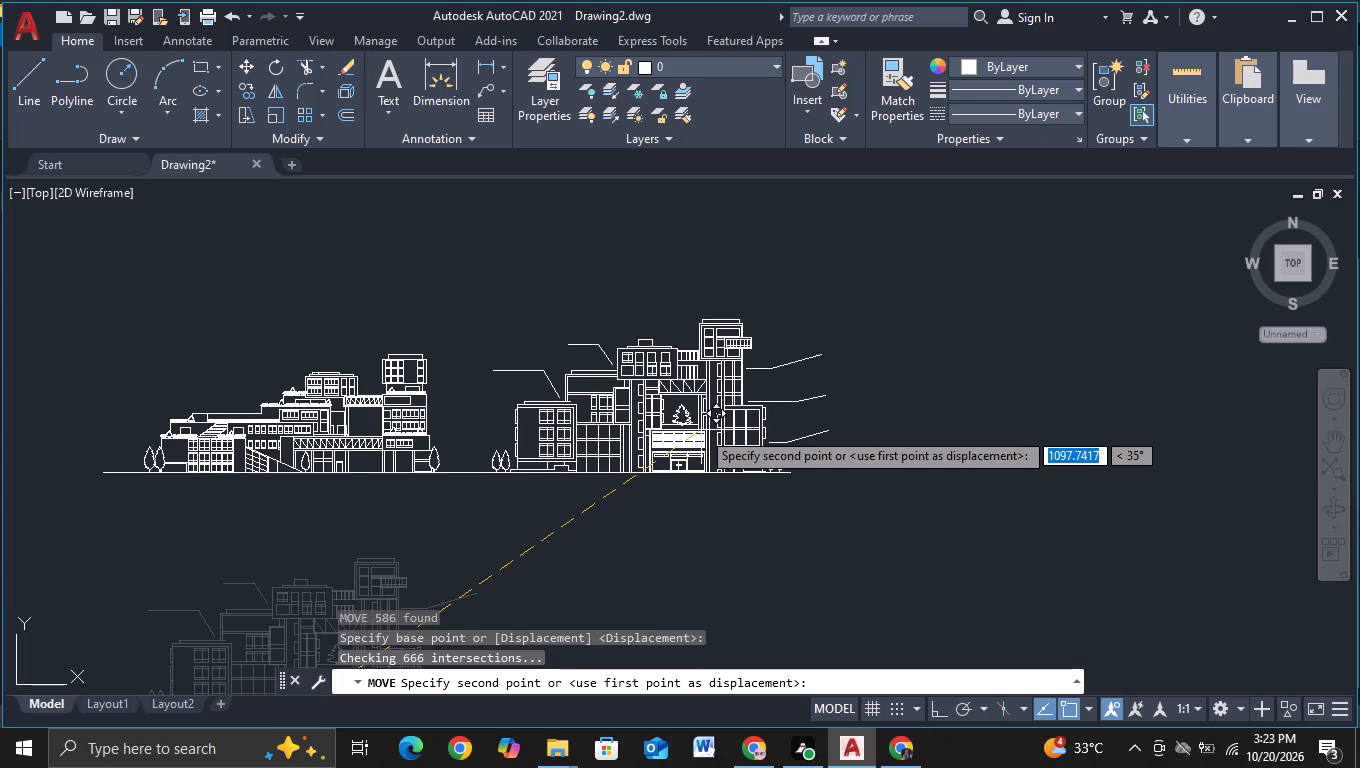
{"action": "left_click", "coordinate": [701, 430]}
{"action": "key", "text": "Escape"}
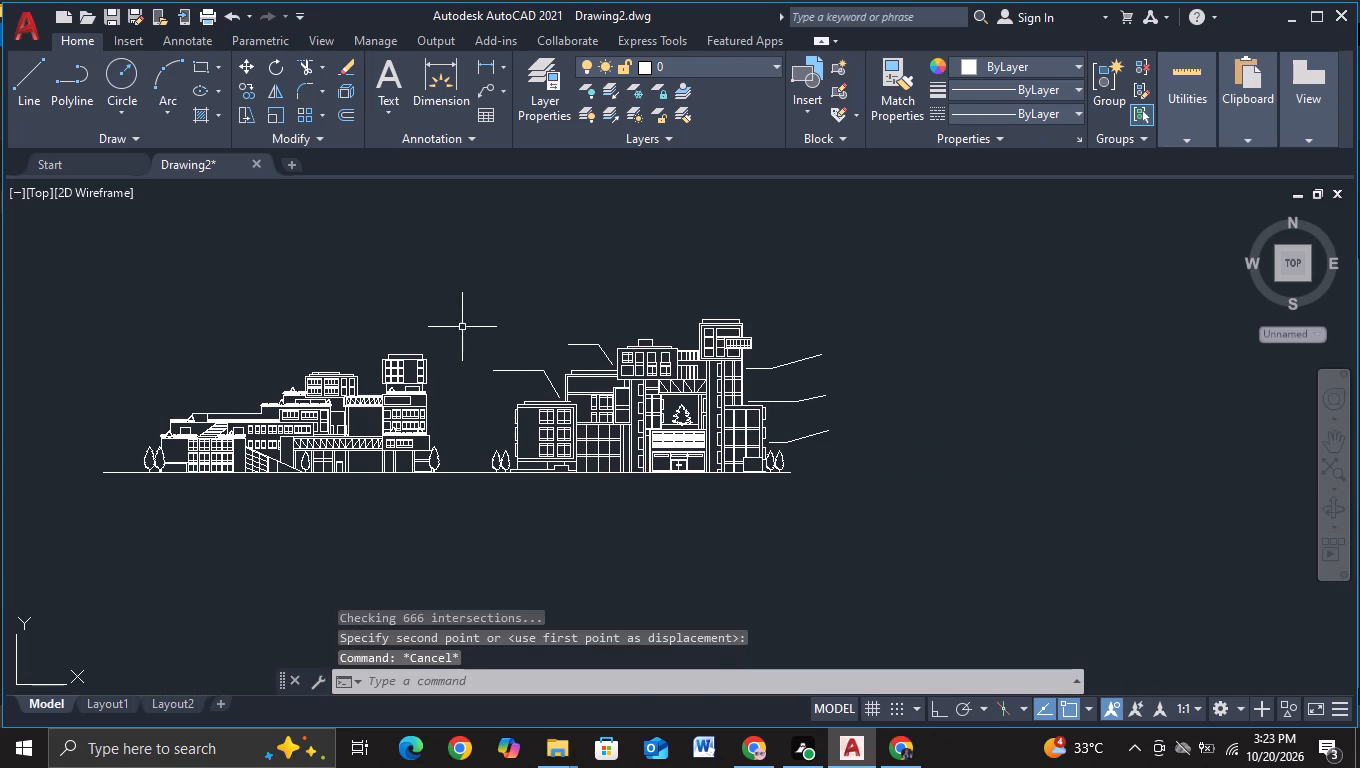
Scale the moved elevation and its leader lines down about a point near its centre, turning object snap off for the sizing.
{"action": "left_click", "coordinate": [449, 314]}
{"action": "left_click", "coordinate": [847, 533]}
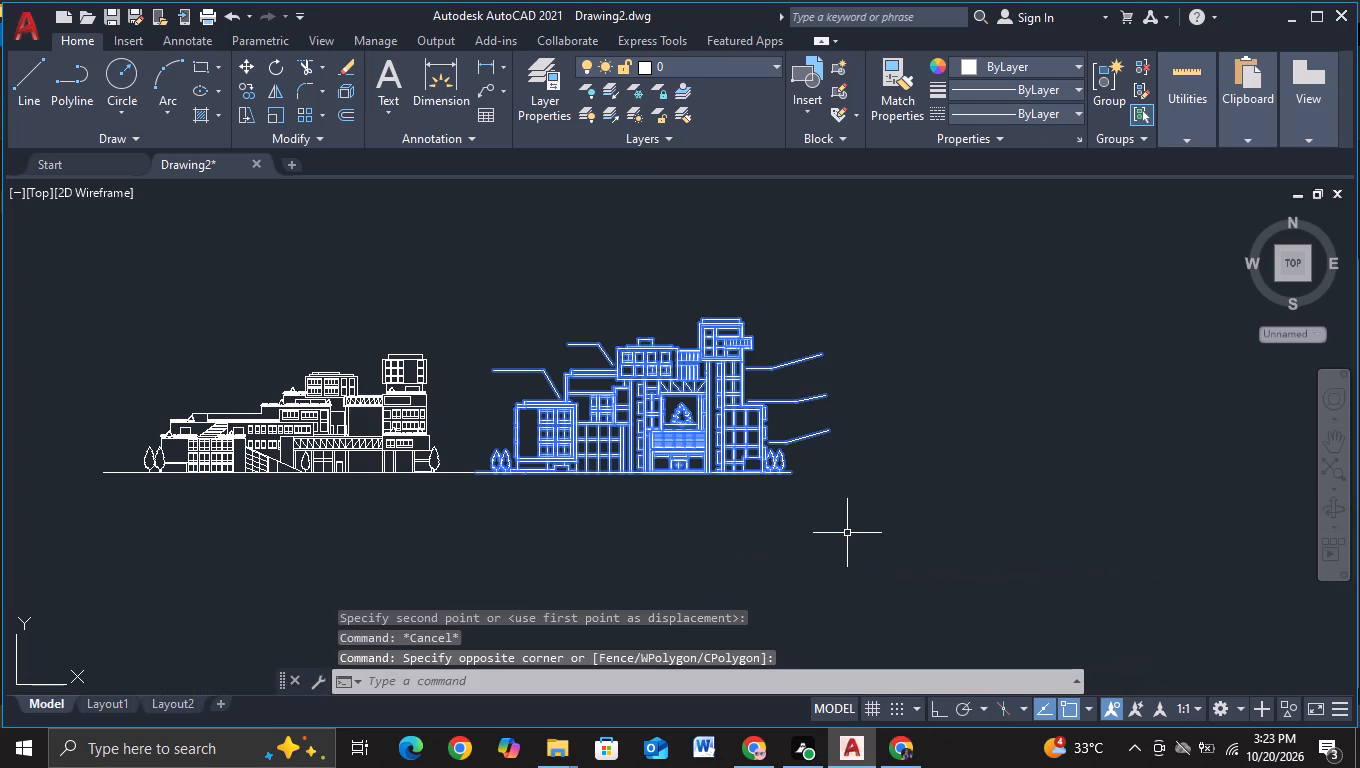
{"action": "key", "text": "s"}
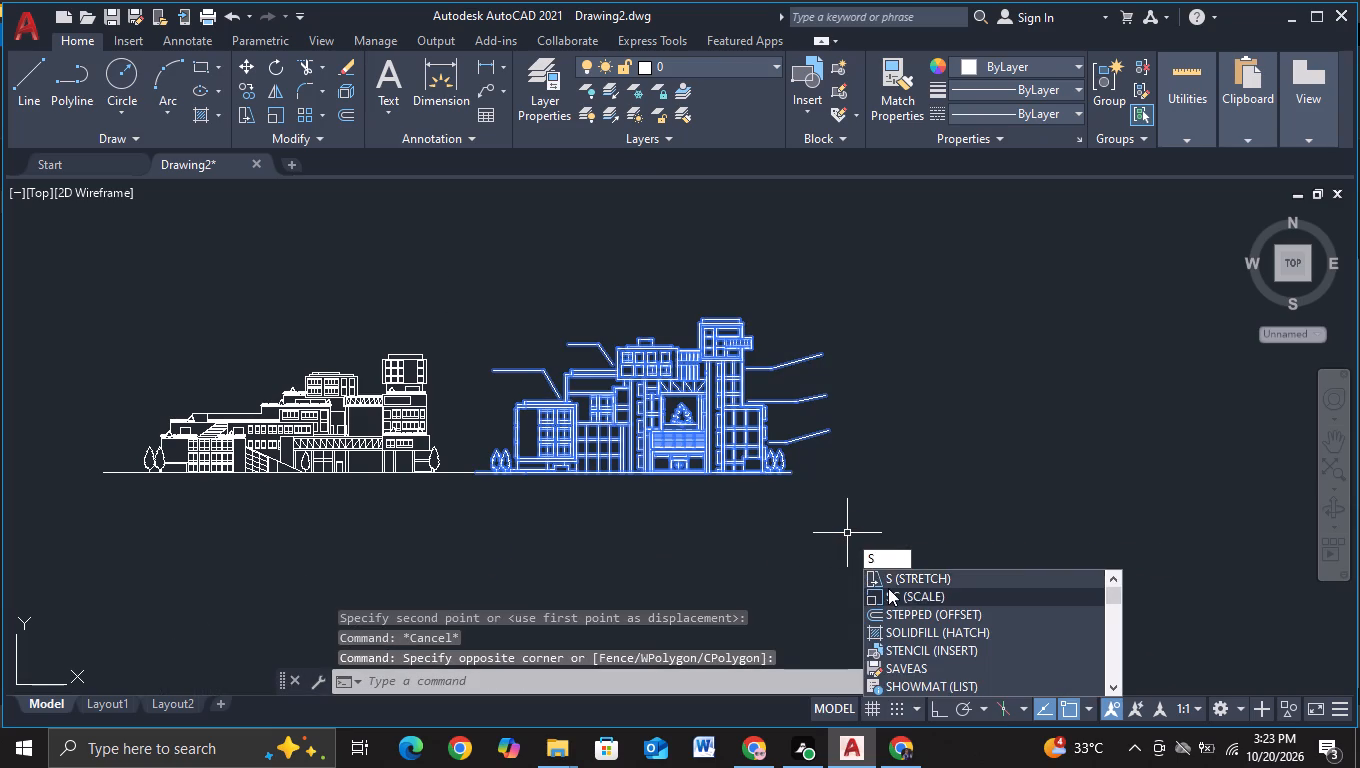
{"action": "left_click", "coordinate": [888, 588]}
{"action": "left_click", "coordinate": [669, 427]}
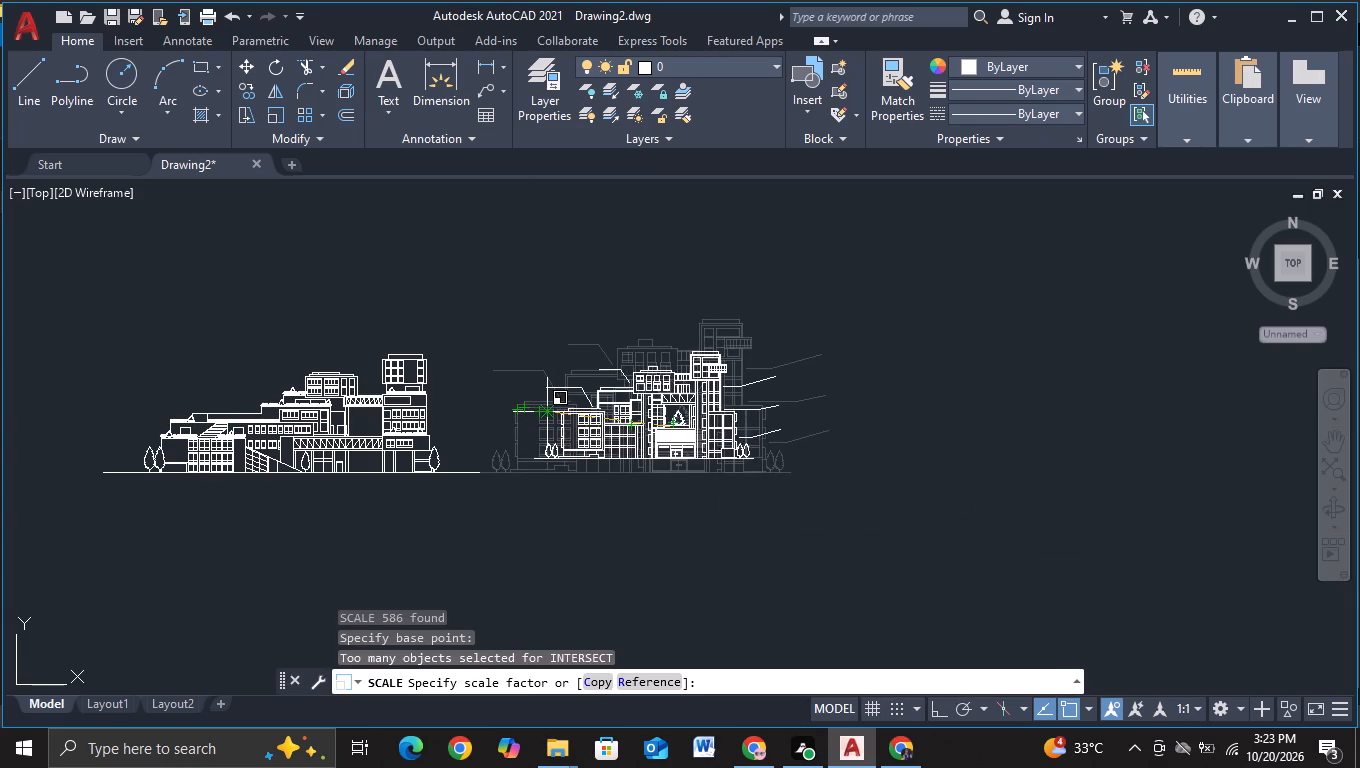
{"action": "key", "text": "F3"}
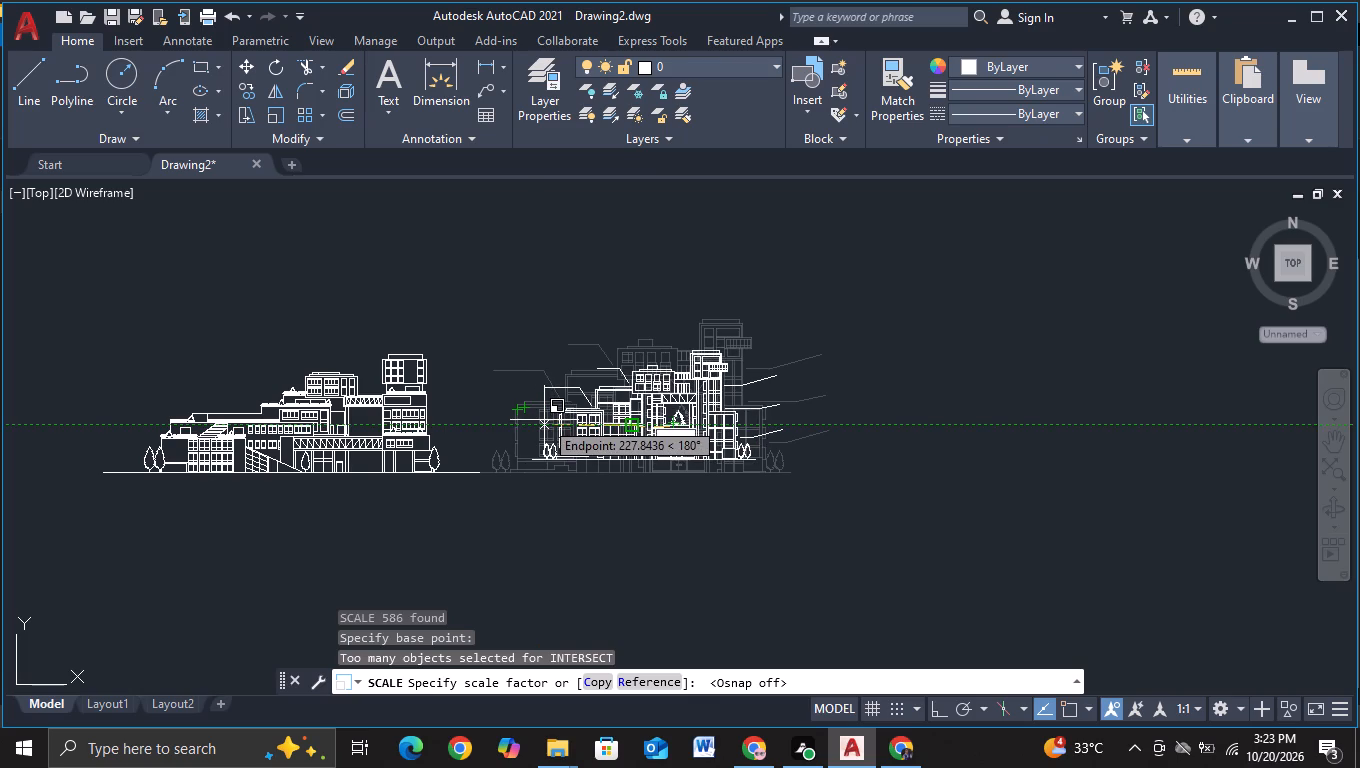
{"action": "left_click", "coordinate": [544, 420]}
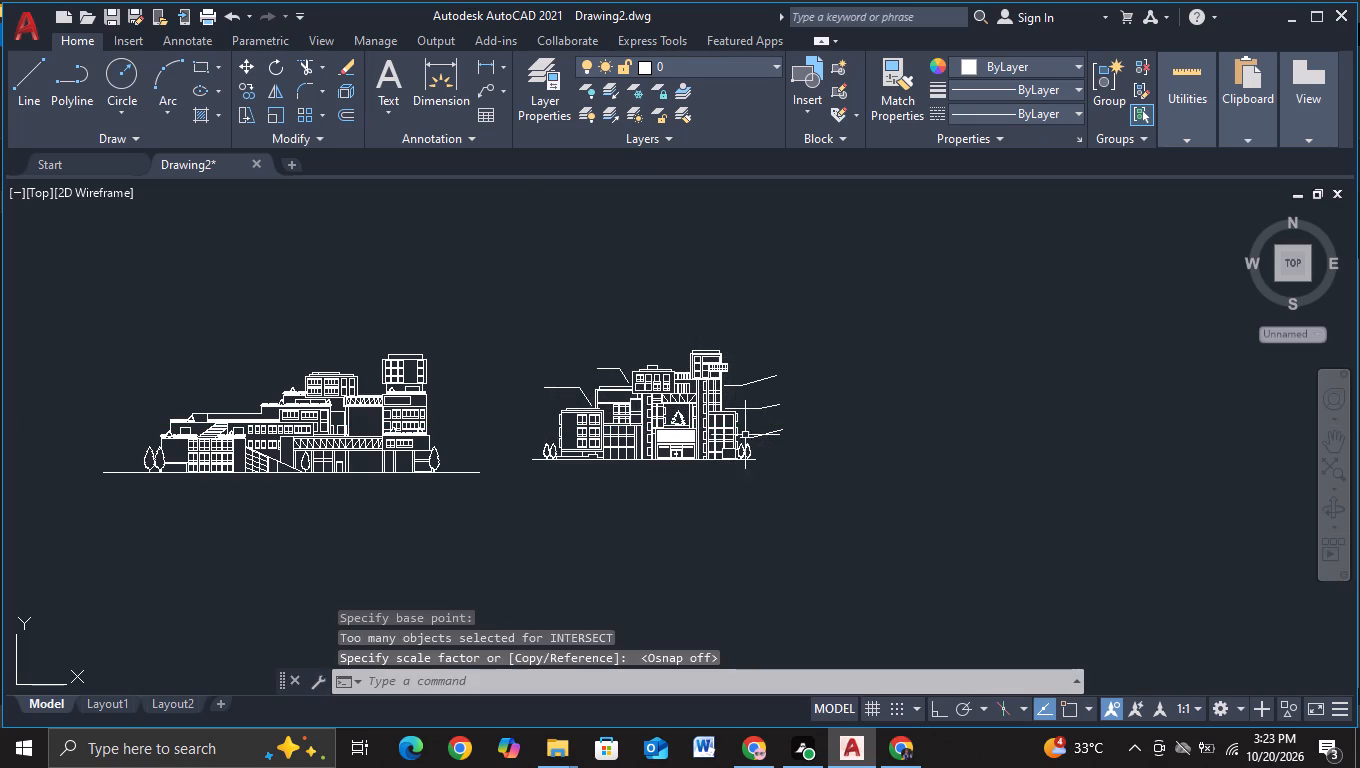
Move the scaled elevation and its leaders about 178 units at 191°, closer to the other elevation and onto its ground line level.
{"action": "middle_click_drag", "start_coordinate": [850, 484], "coordinate": [860, 455]}
{"action": "left_click", "coordinate": [493, 284]}
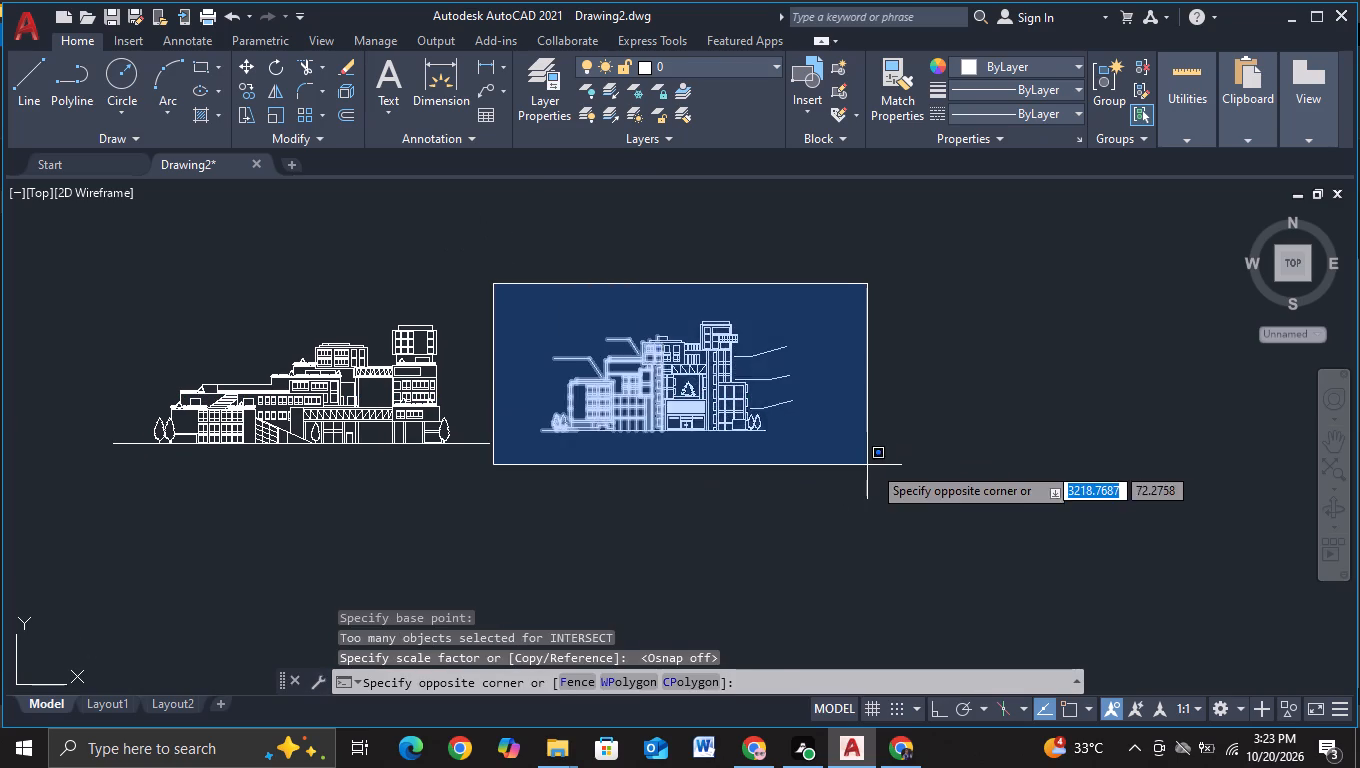
{"action": "left_click", "coordinate": [877, 465]}
{"action": "key", "text": "m"}
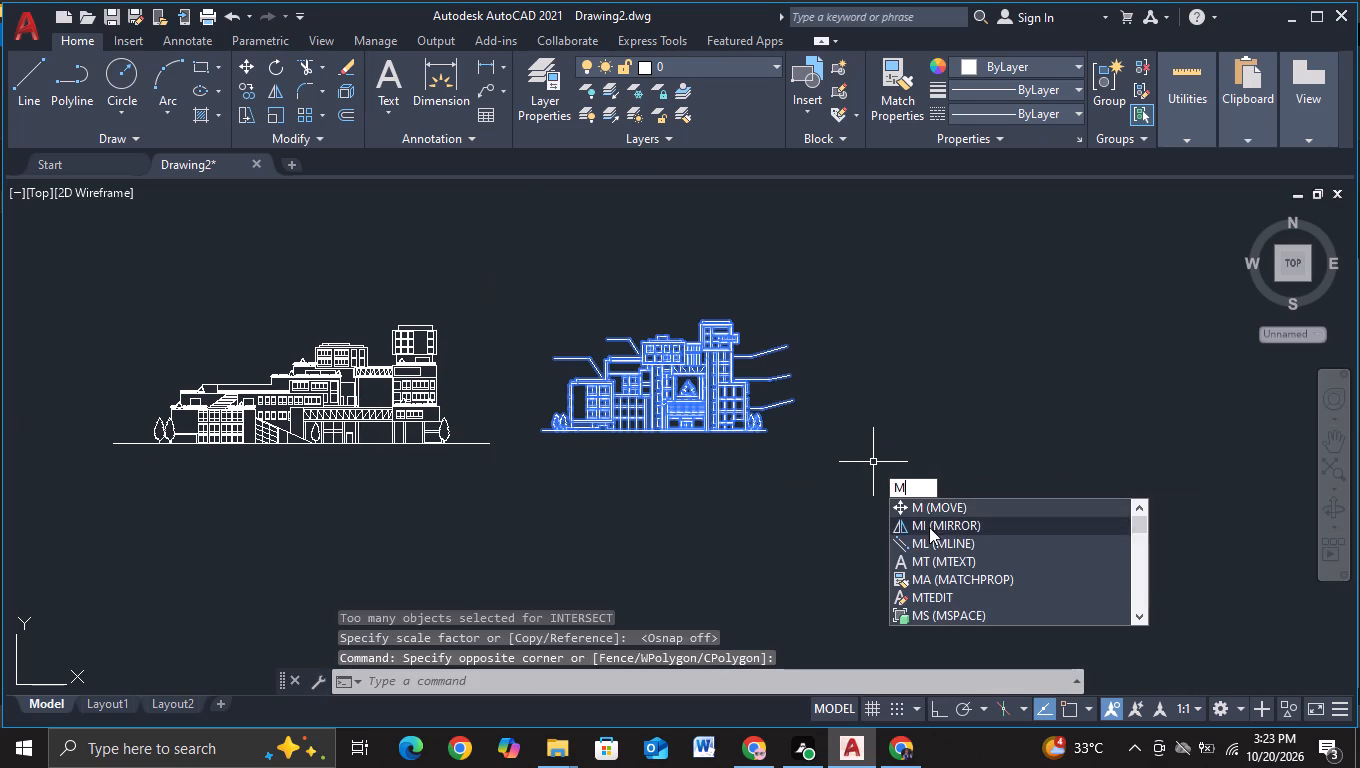
{"action": "left_click", "coordinate": [918, 507]}
{"action": "left_click", "coordinate": [698, 400]}
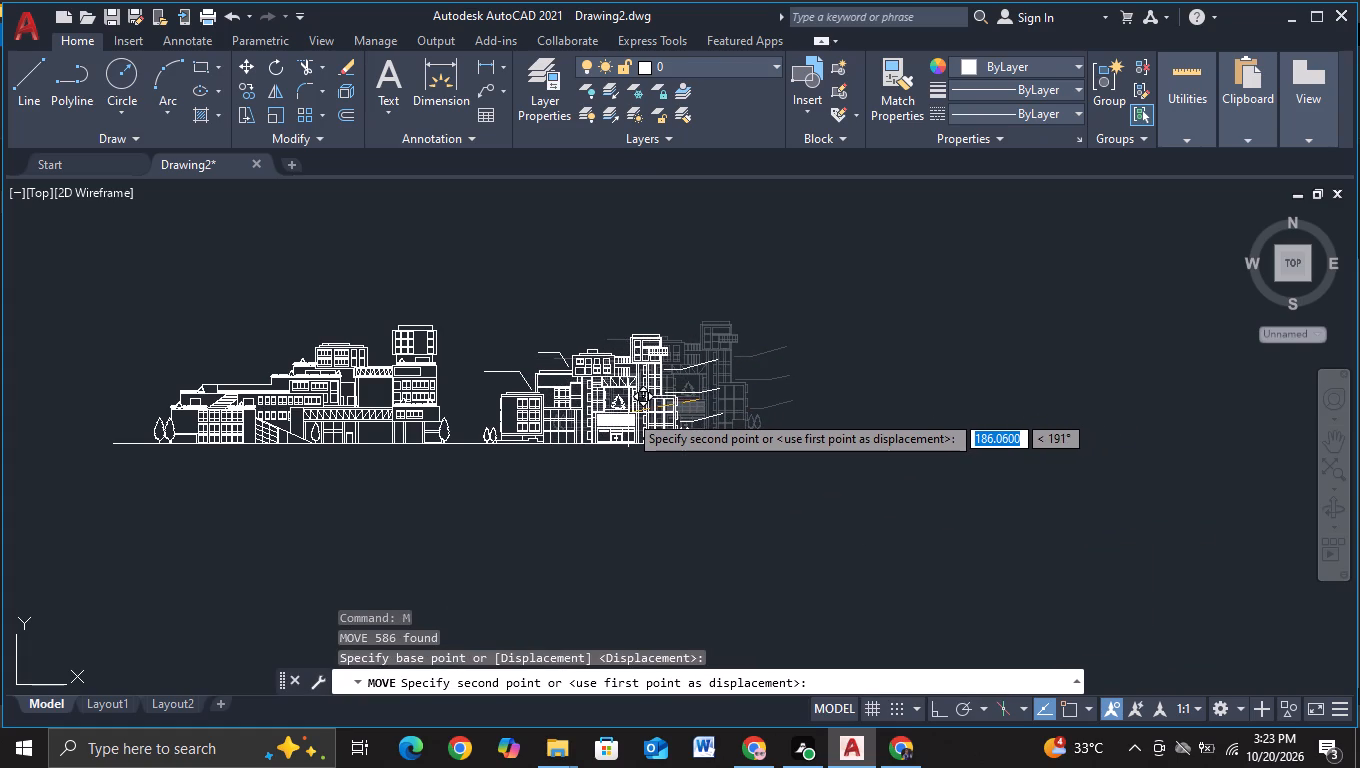
{"action": "scroll", "coordinate": [628, 413], "scroll_direction": "up", "scroll_amount": 2}
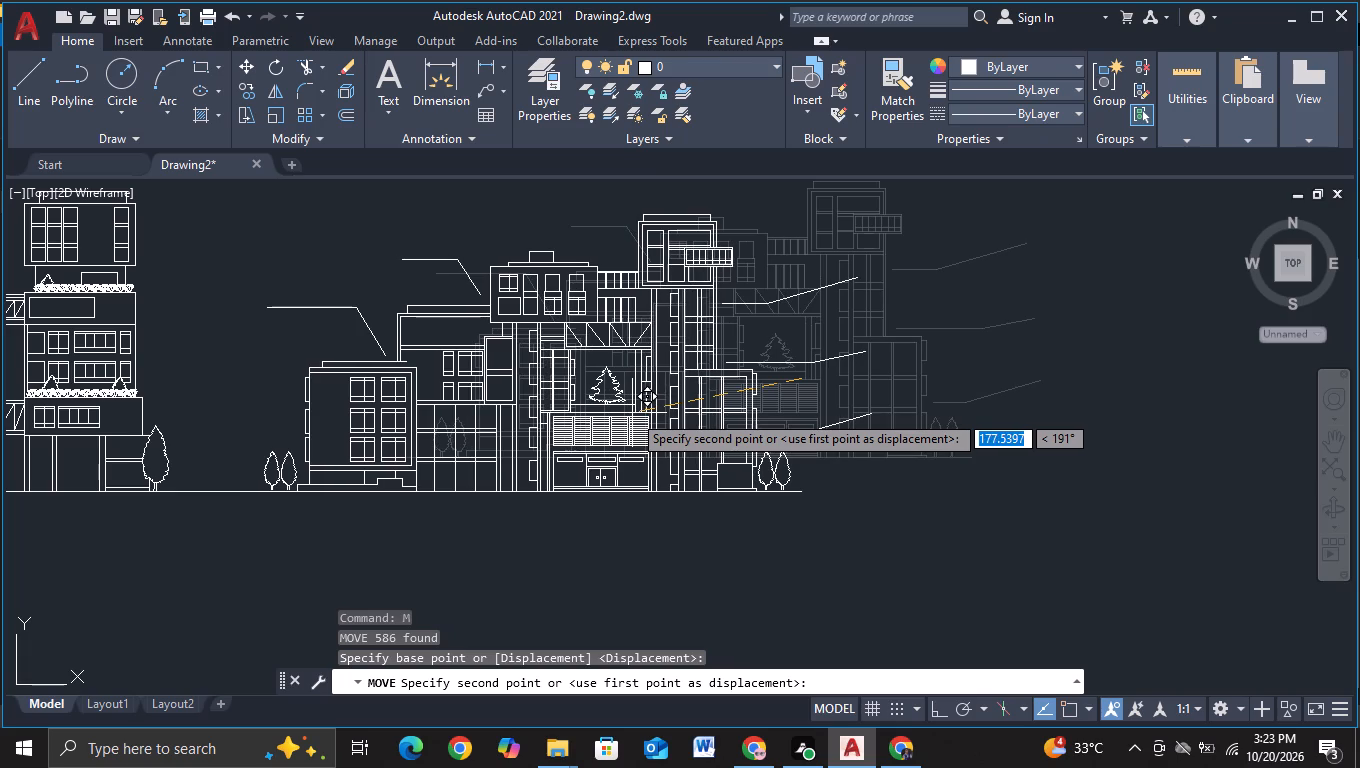
{"action": "left_click", "coordinate": [632, 413]}
Examine the ground line between the two elevations, checking their alignment and the spacing between the facing trees.
{"action": "scroll", "coordinate": [734, 426], "scroll_direction": "down", "scroll_amount": 1}
{"action": "scroll", "coordinate": [500, 512], "scroll_direction": "up", "scroll_amount": 2}
{"action": "middle_click_drag", "start_coordinate": [200, 428], "coordinate": [200, 427]}
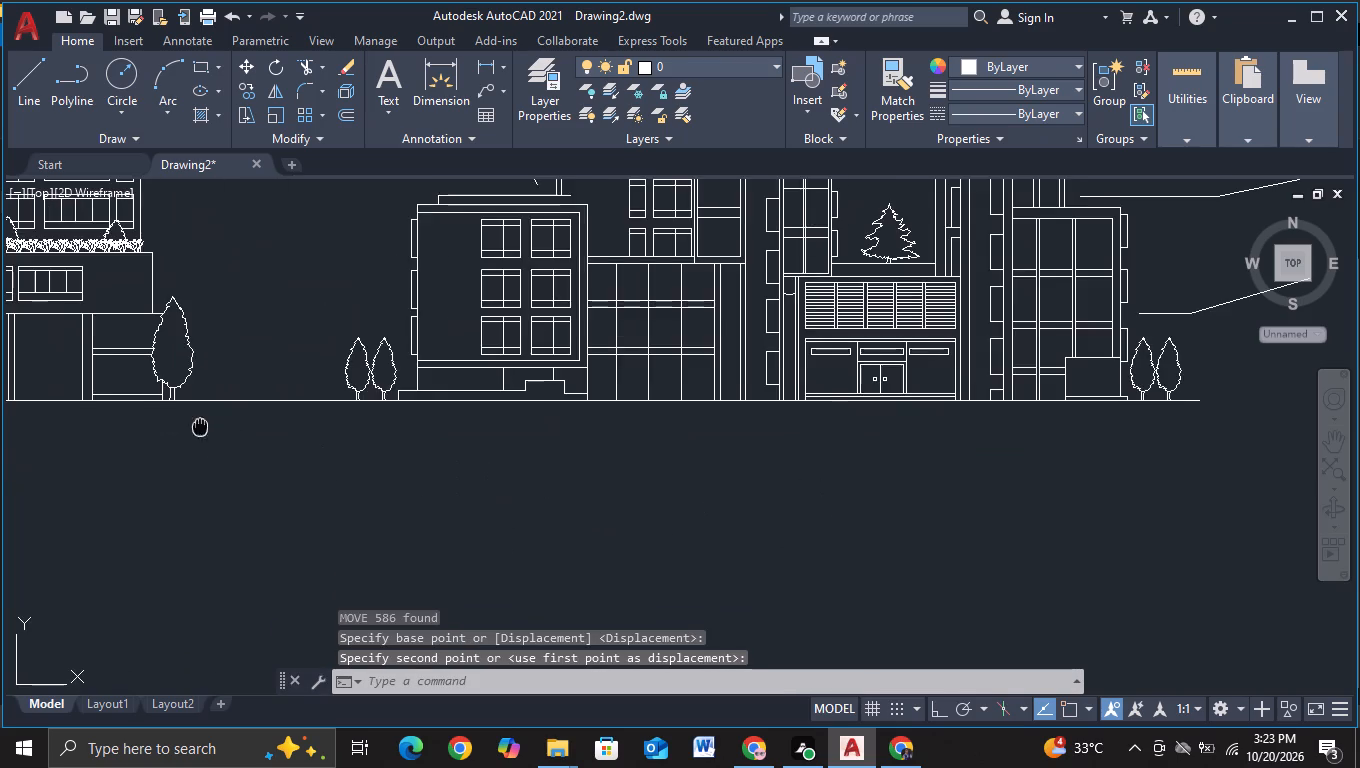
{"action": "middle_click_drag", "start_coordinate": [200, 427], "coordinate": [747, 496]}
{"action": "scroll", "coordinate": [747, 496], "scroll_direction": "up", "scroll_amount": 3}
{"action": "middle_click_drag", "start_coordinate": [788, 488], "coordinate": [216, 461]}
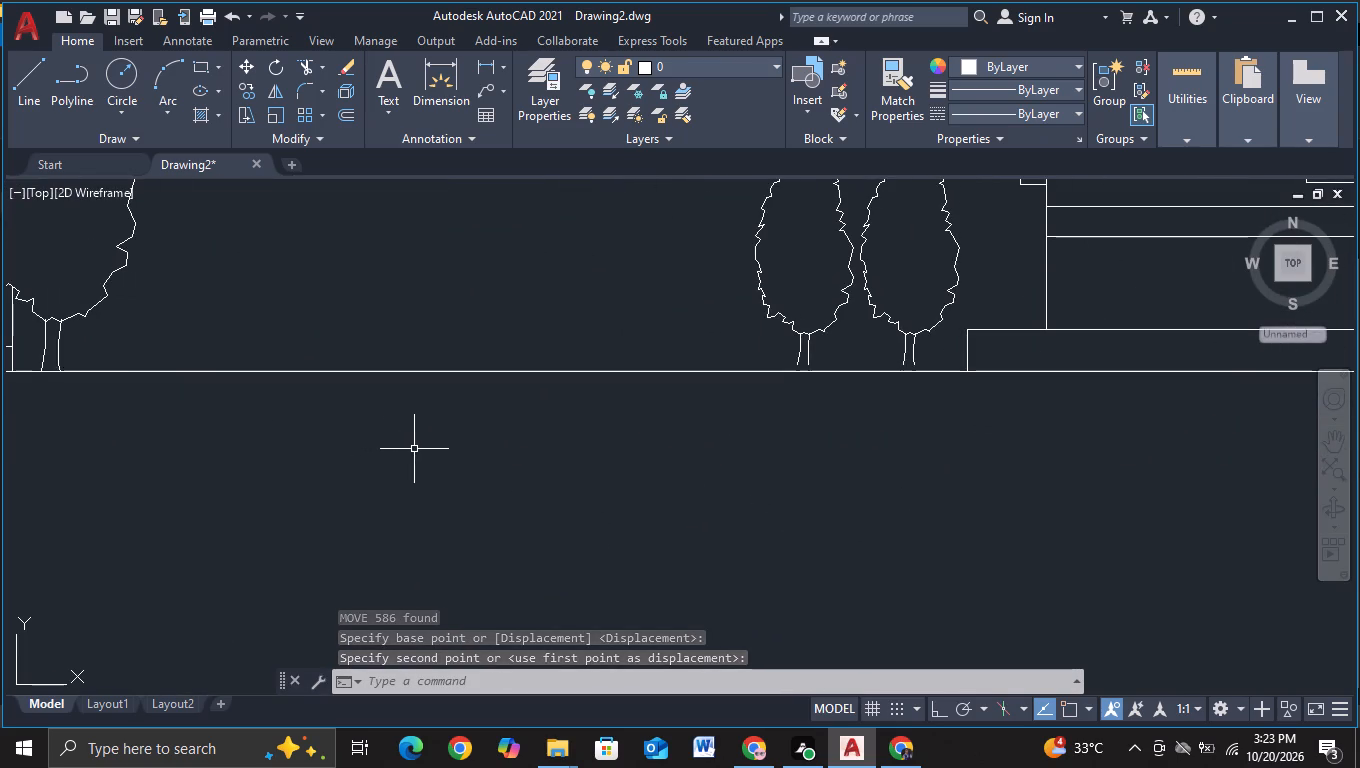
{"action": "key", "text": "Escape"}
{"action": "scroll", "coordinate": [414, 449], "scroll_direction": "down", "scroll_amount": 3}
{"action": "middle_click_drag", "start_coordinate": [511, 483], "coordinate": [672, 490]}
{"action": "scroll", "coordinate": [673, 491], "scroll_direction": "down", "scroll_amount": 1}
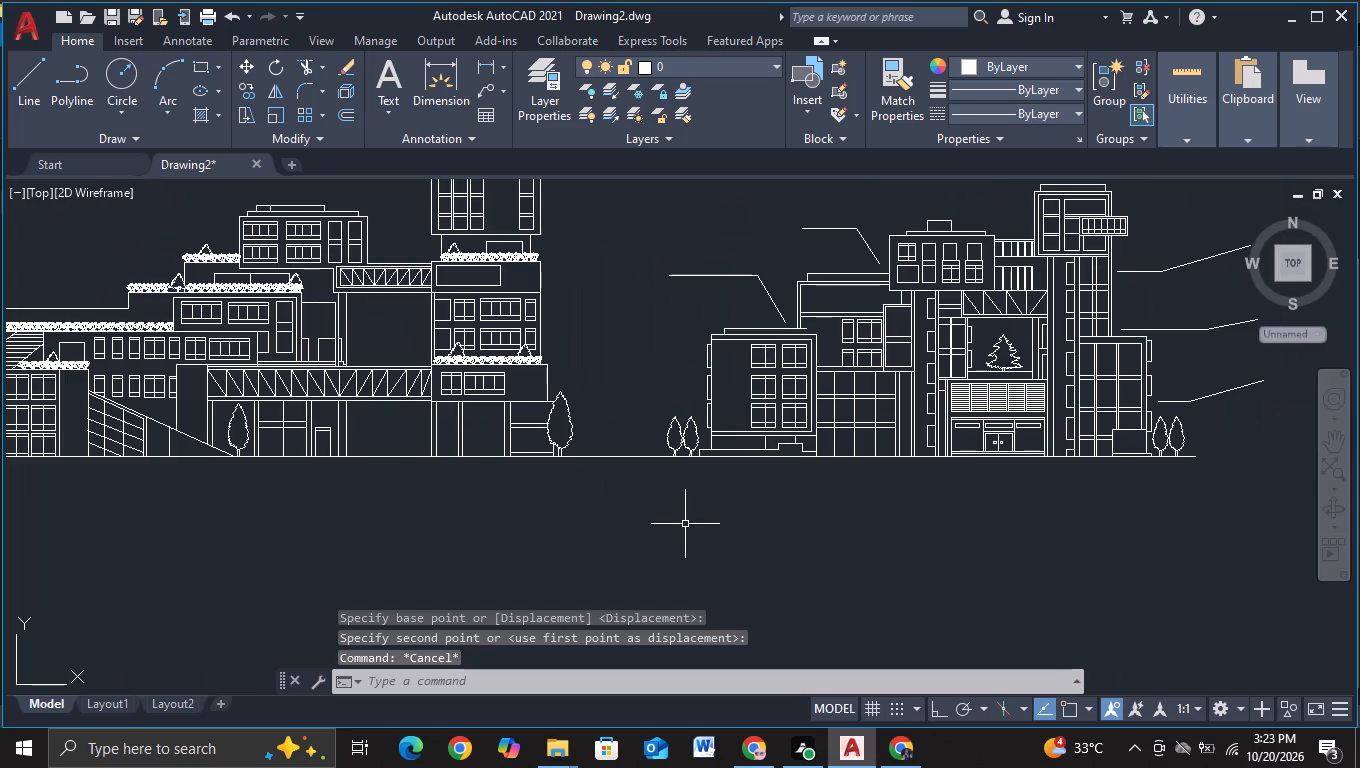
{"action": "scroll", "coordinate": [685, 529], "scroll_direction": "down", "scroll_amount": 1}
{"action": "middle_click_drag", "start_coordinate": [690, 541], "coordinate": [752, 499]}
{"action": "scroll", "coordinate": [727, 512], "scroll_direction": "down", "scroll_amount": 1}
{"action": "scroll", "coordinate": [721, 515], "scroll_direction": "up", "scroll_amount": 2}
{"action": "middle_click_drag", "start_coordinate": [687, 509], "coordinate": [735, 574]}
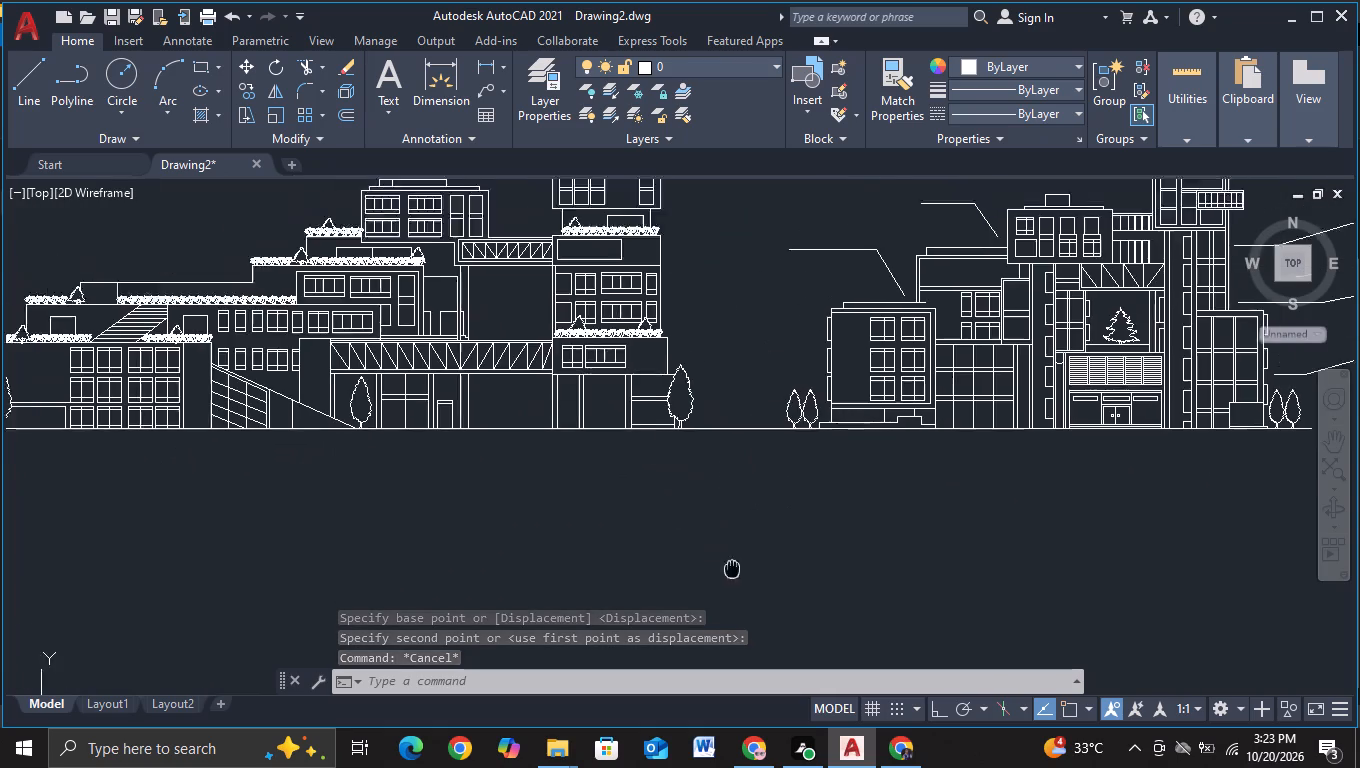
{"action": "middle_click_drag", "start_coordinate": [735, 574], "coordinate": [749, 602]}
{"action": "middle_click_drag", "start_coordinate": [793, 555], "coordinate": [643, 566]}
{"action": "key", "text": "Escape"}
{"action": "scroll", "coordinate": [661, 556], "scroll_direction": "up", "scroll_amount": 1}
{"action": "middle_click_drag", "start_coordinate": [661, 556], "coordinate": [461, 517]}
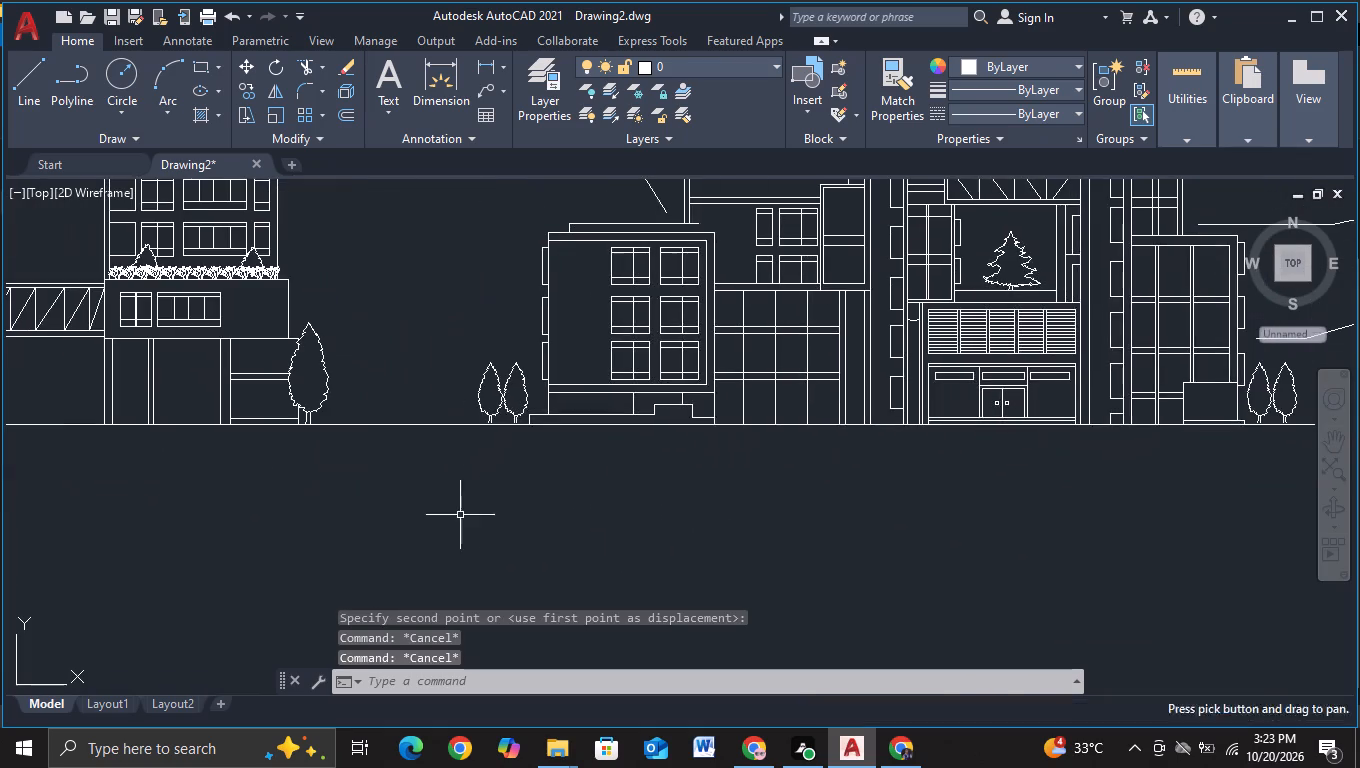
With object snap on, draw a leader beside the first elevation's tower: about 82 units at 74°, then about 38 units horizontally, level with the facing leader.
{"action": "scroll", "coordinate": [618, 510], "scroll_direction": "down", "scroll_amount": 1}
{"action": "middle_click_drag", "start_coordinate": [556, 524], "coordinate": [689, 535]}
{"action": "middle_click_drag", "start_coordinate": [684, 534], "coordinate": [527, 547]}
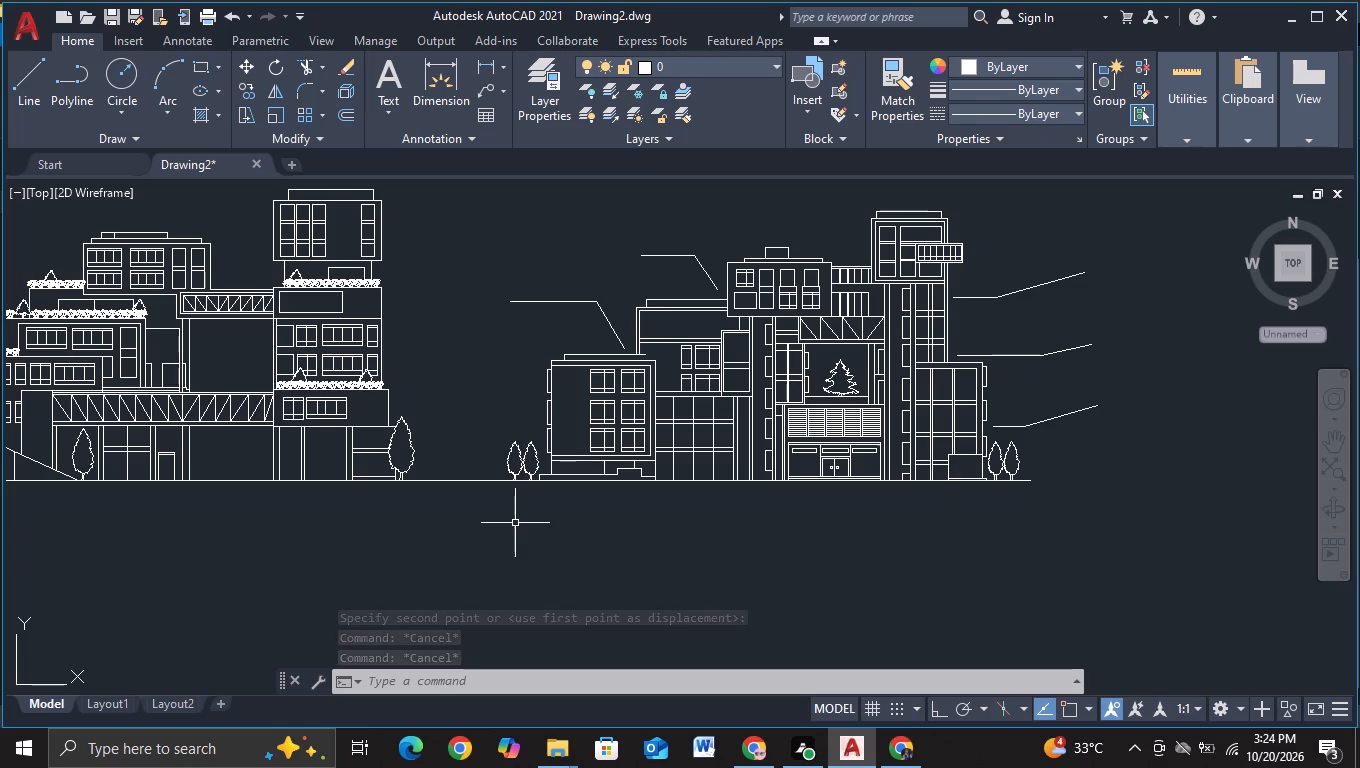
{"action": "left_click", "coordinate": [27, 107]}
{"action": "scroll", "coordinate": [409, 325], "scroll_direction": "up", "scroll_amount": 2}
{"action": "middle_click_drag", "start_coordinate": [447, 368], "coordinate": [442, 343]}
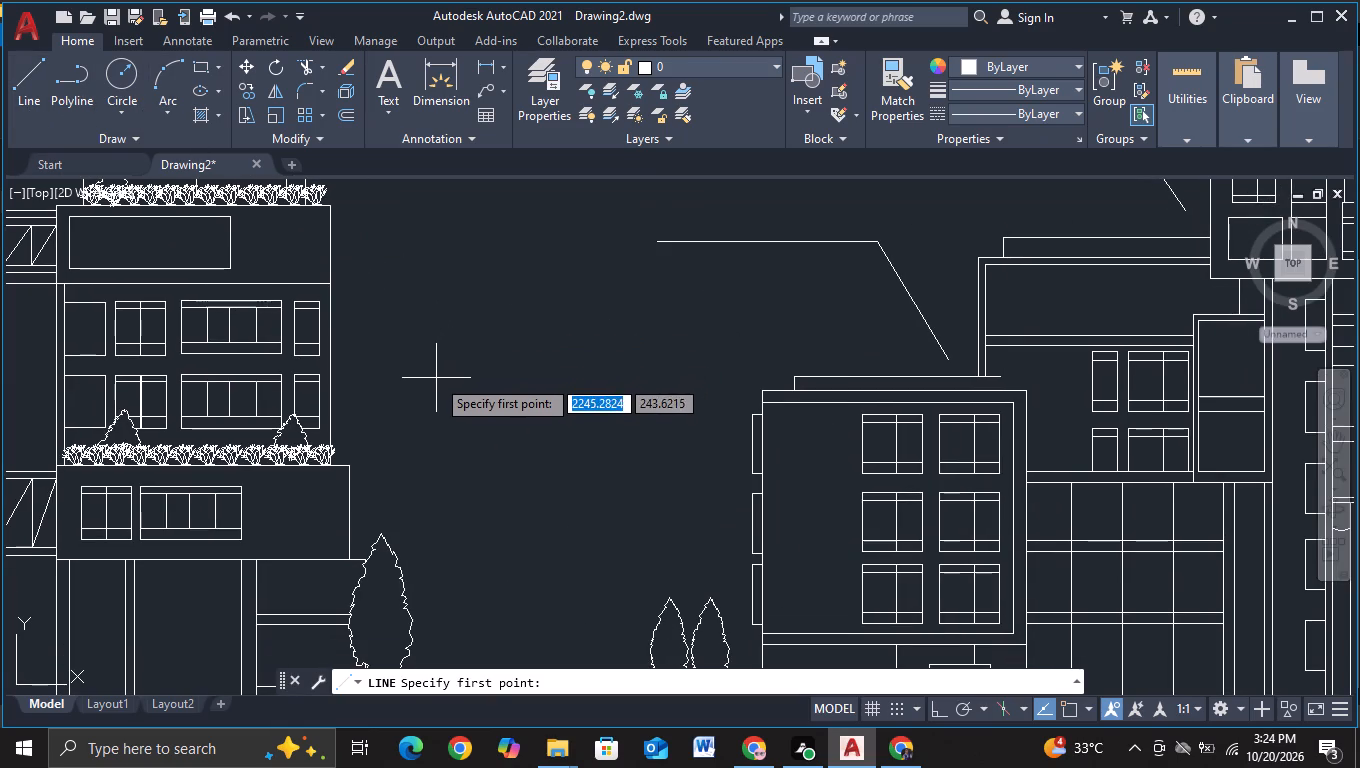
{"action": "left_click", "coordinate": [342, 432]}
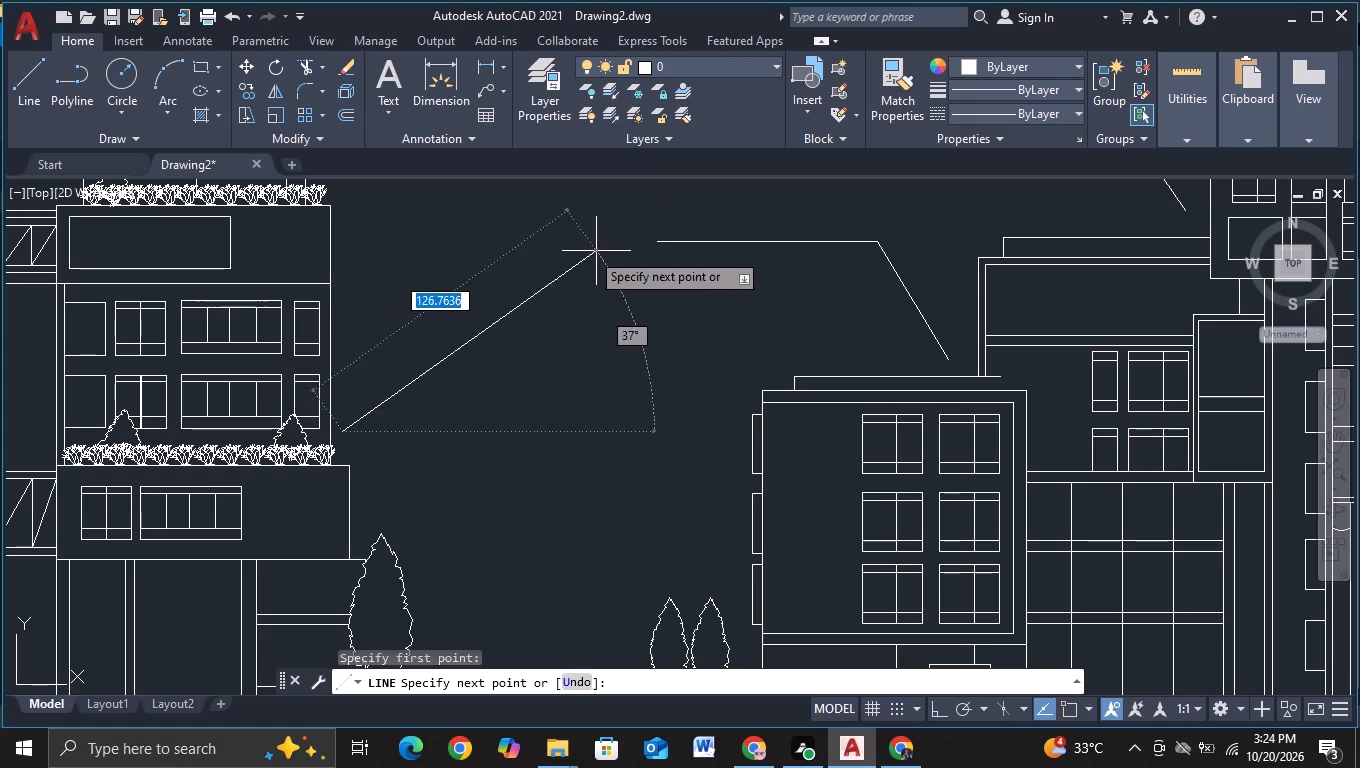
{"action": "key", "text": "F3"}
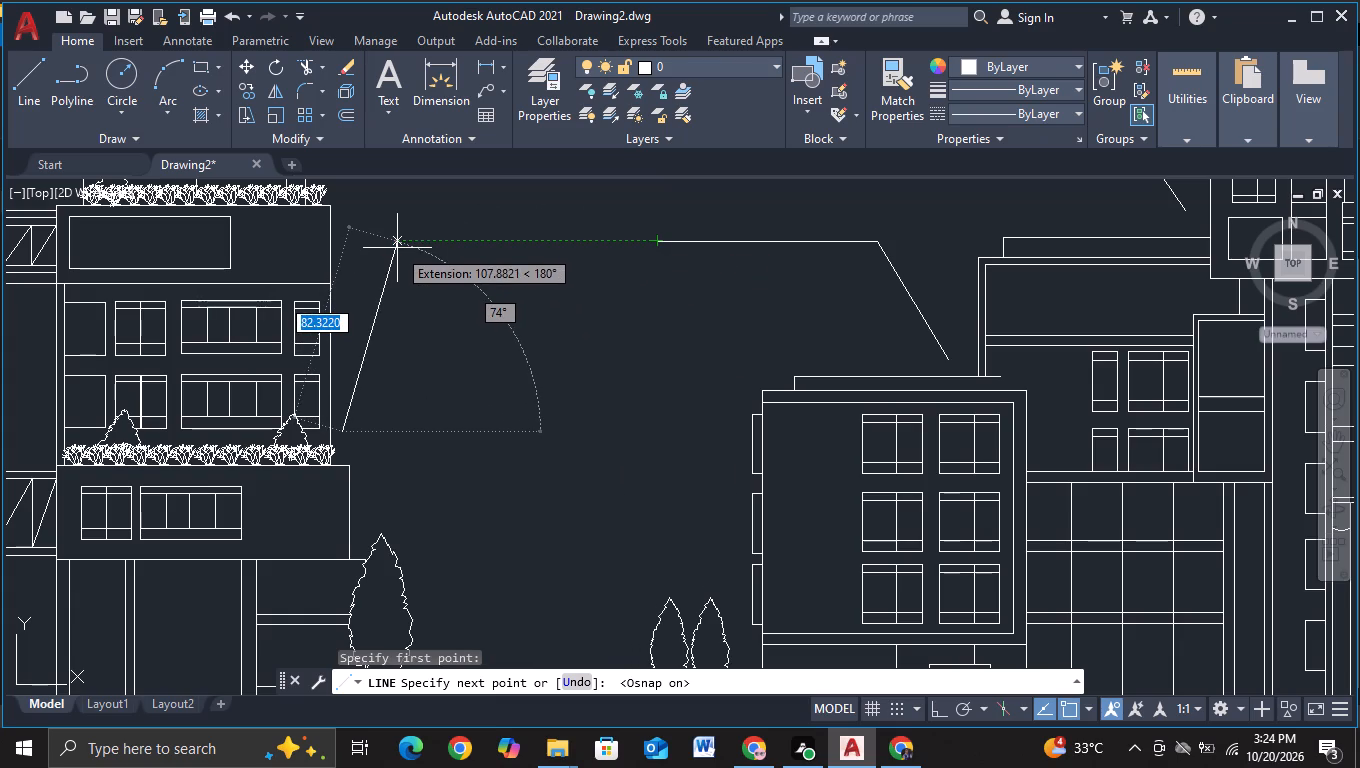
{"action": "left_click", "coordinate": [397, 248]}
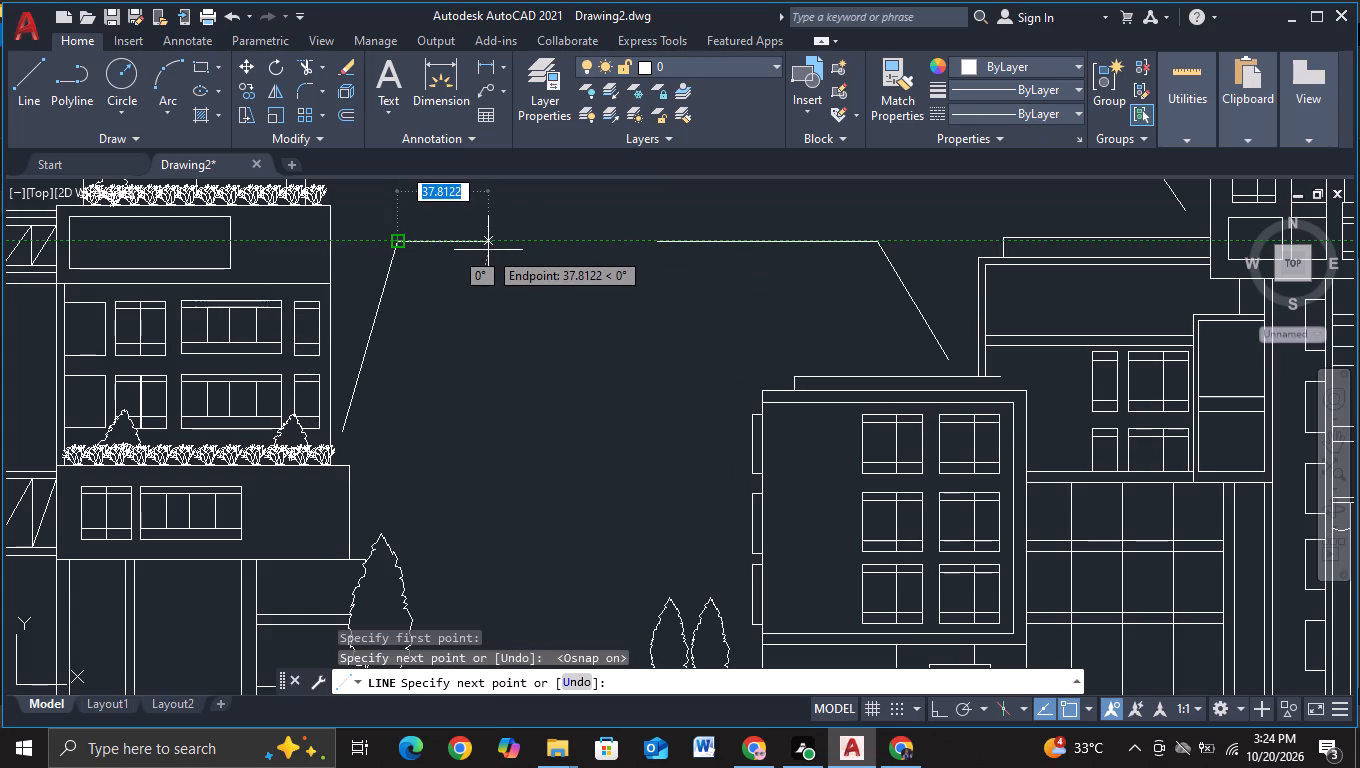
{"action": "left_click", "coordinate": [488, 250]}
{"action": "key", "text": "Escape"}
{"action": "scroll", "coordinate": [542, 354], "scroll_direction": "down", "scroll_amount": 1}
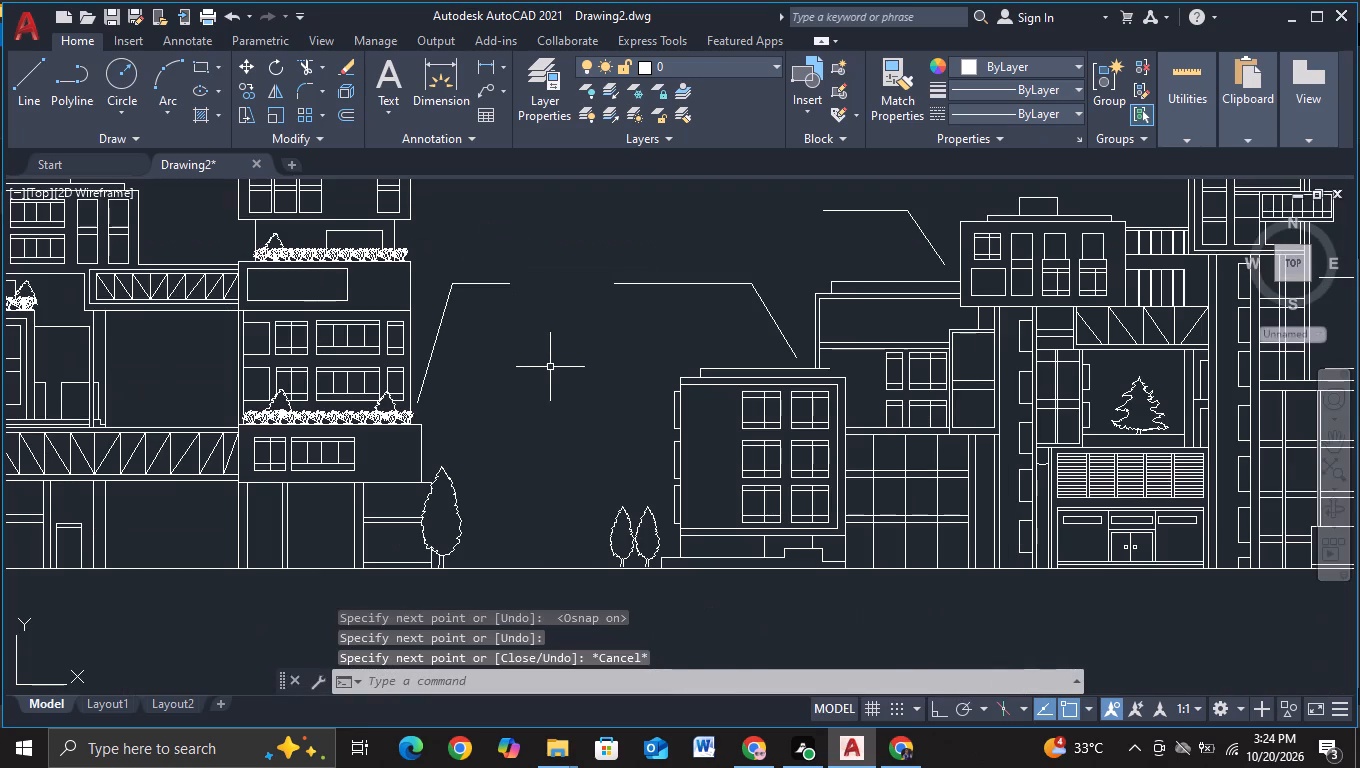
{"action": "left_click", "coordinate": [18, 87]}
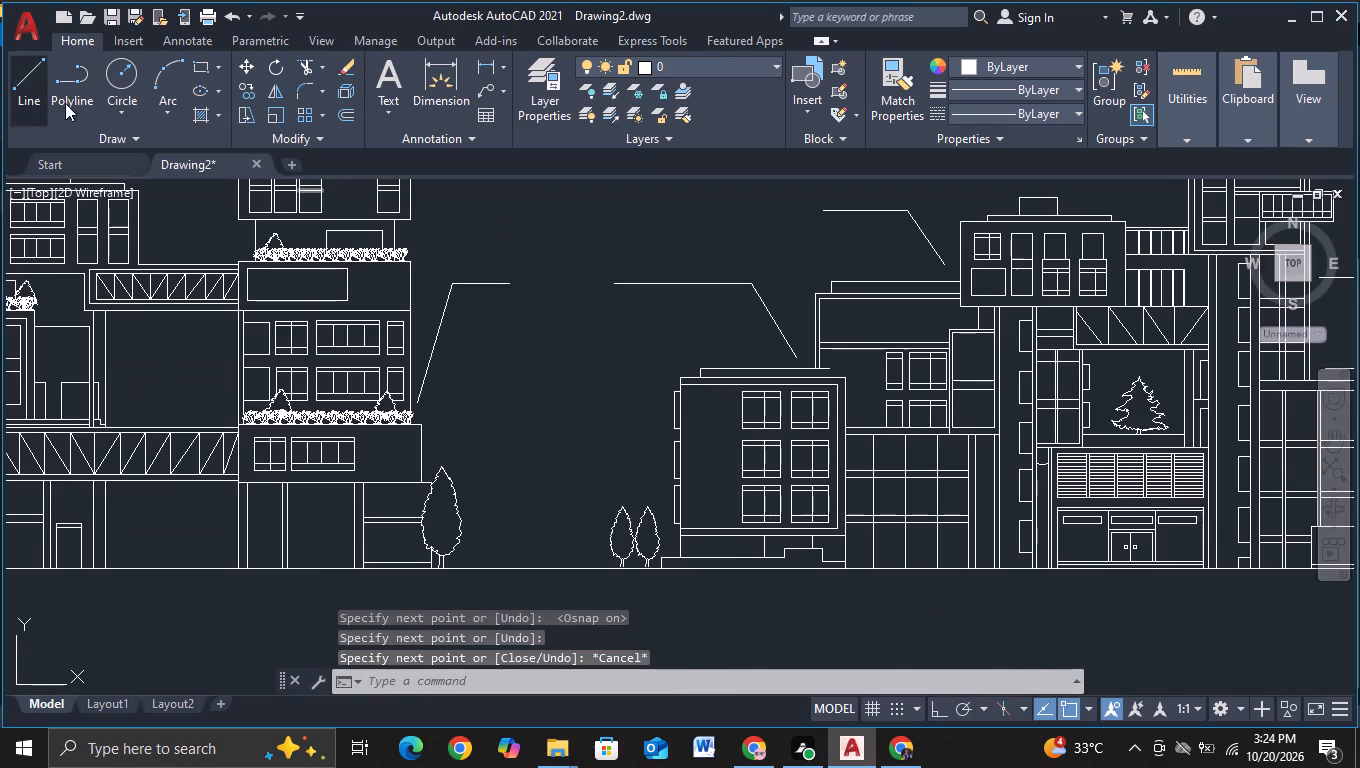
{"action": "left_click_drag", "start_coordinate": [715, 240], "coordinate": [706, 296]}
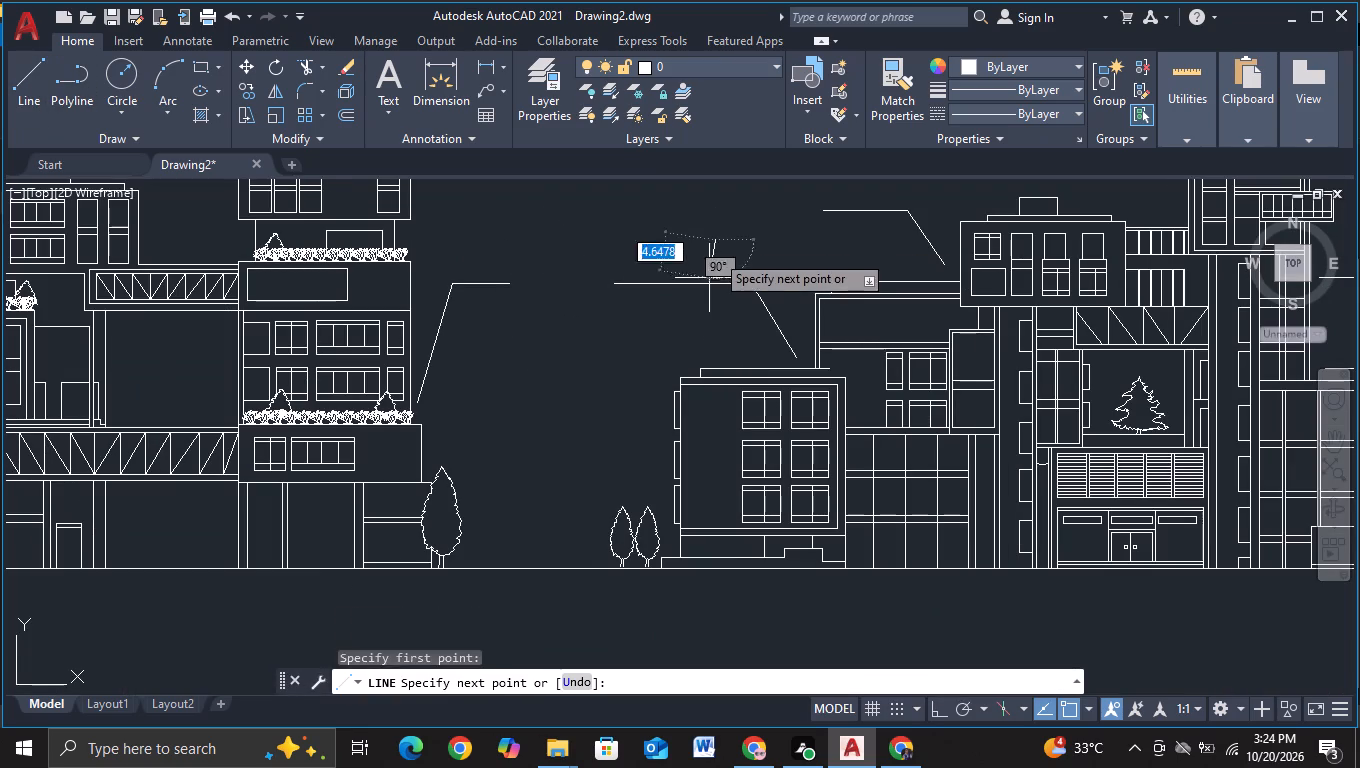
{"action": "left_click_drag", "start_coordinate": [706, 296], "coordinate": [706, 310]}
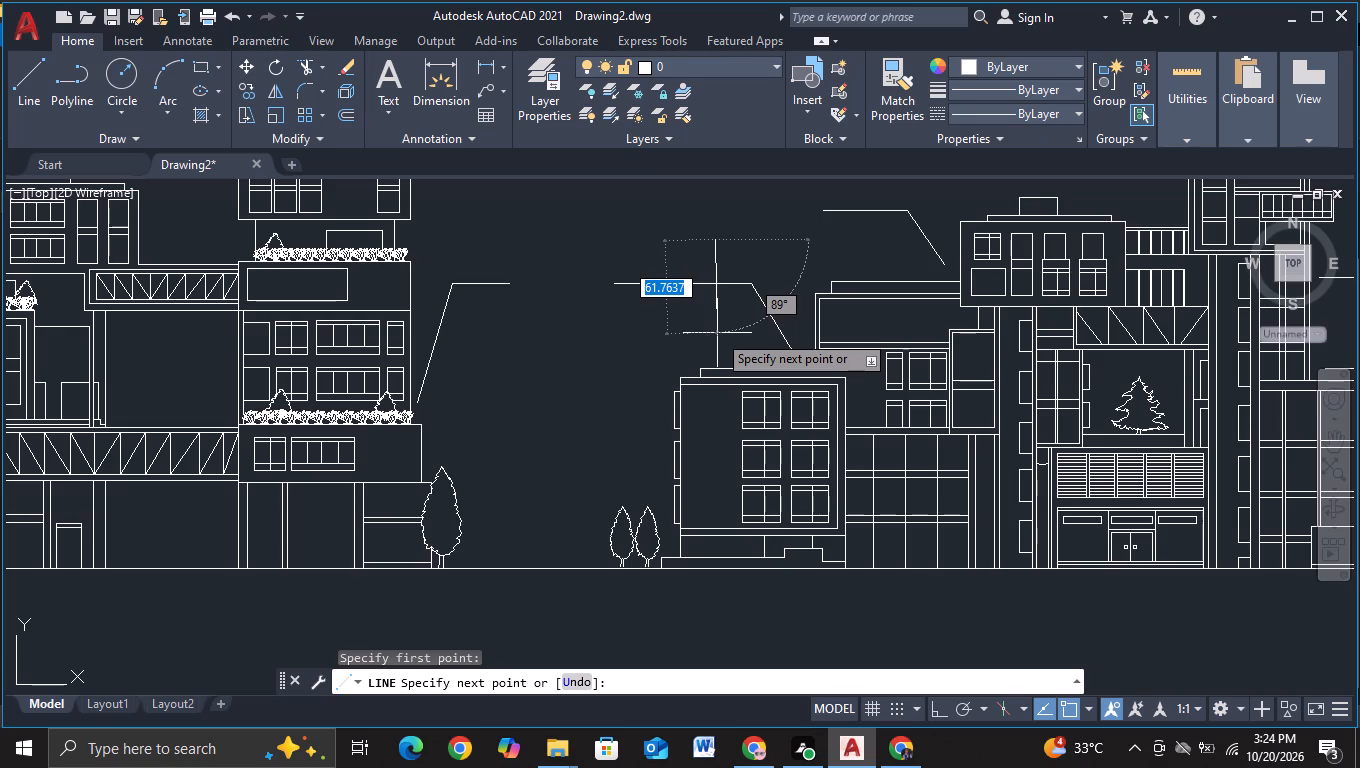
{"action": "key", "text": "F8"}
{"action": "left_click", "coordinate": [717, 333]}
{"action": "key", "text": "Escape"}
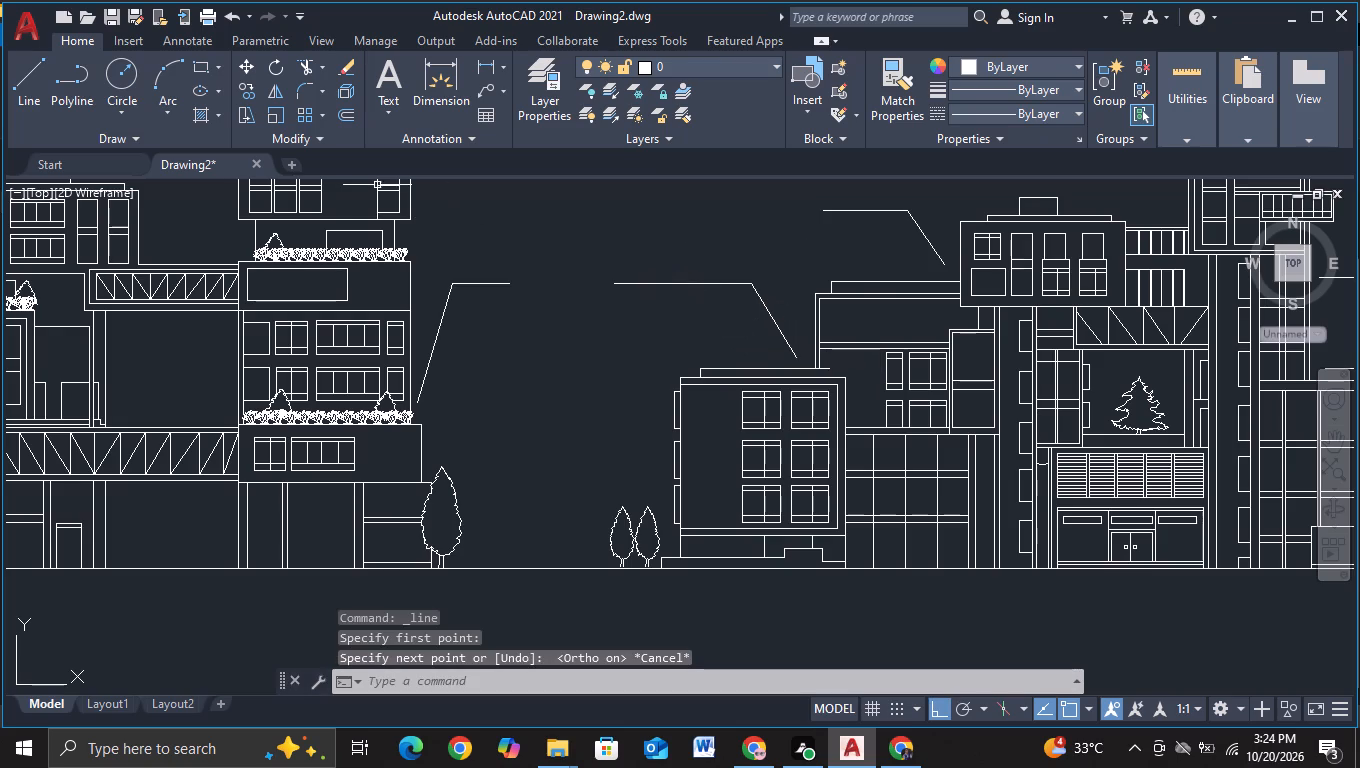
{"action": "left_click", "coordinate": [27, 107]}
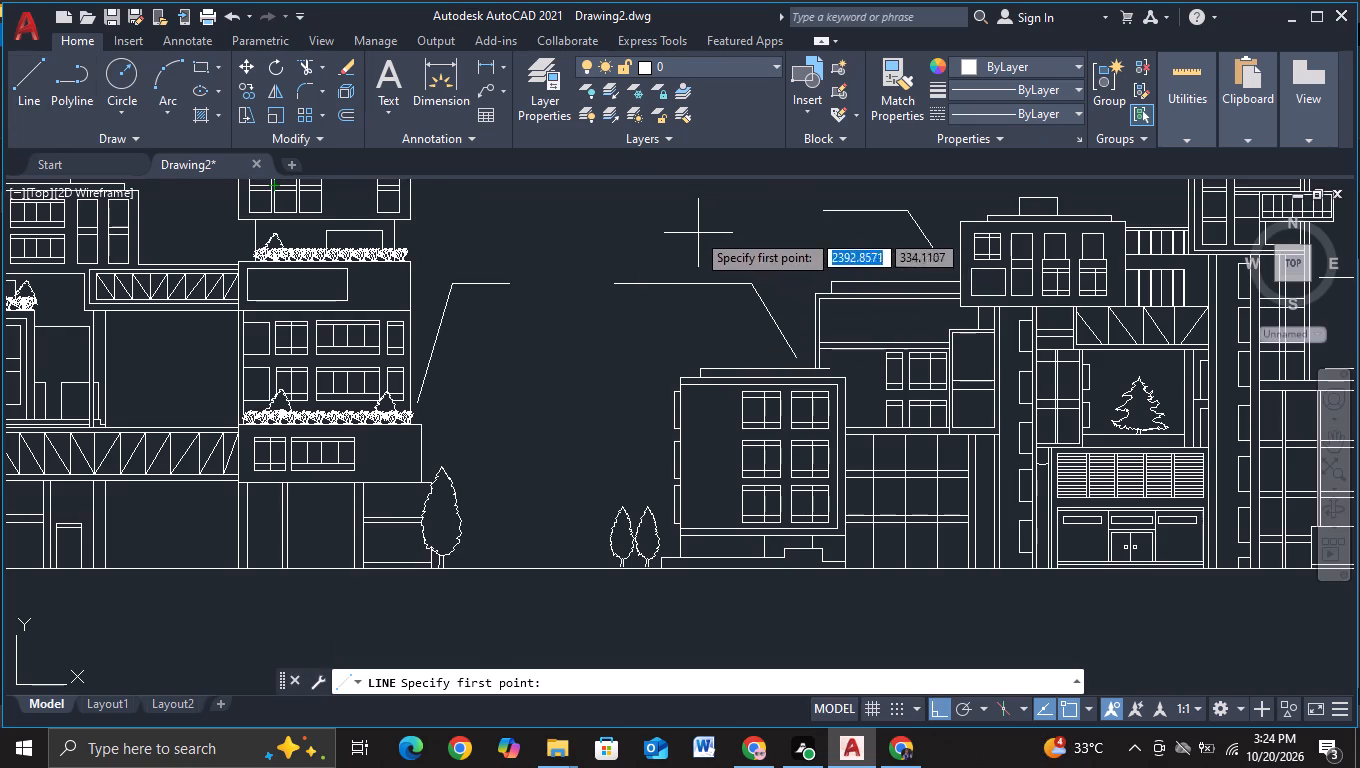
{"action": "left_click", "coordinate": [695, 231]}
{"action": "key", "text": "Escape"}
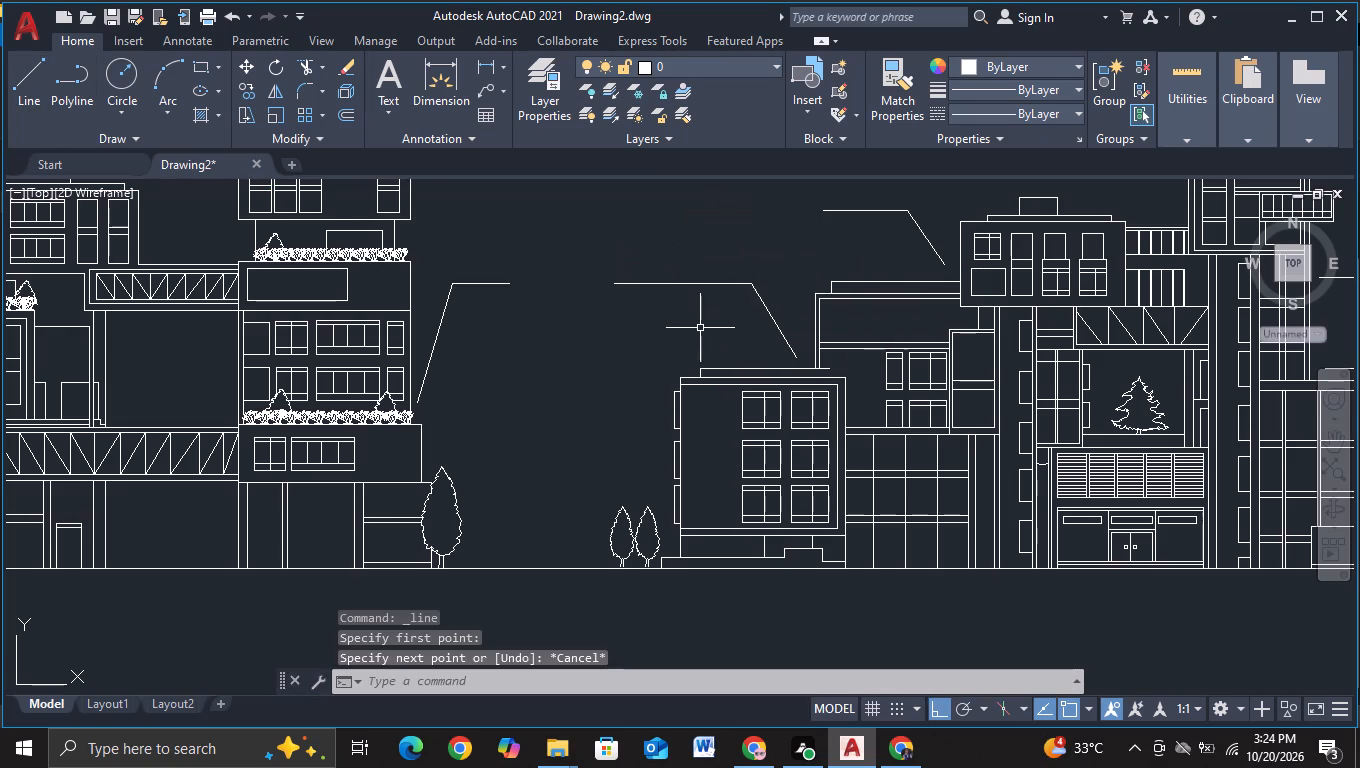
Draw a vertical cutting line across the second elevation's lower facing leader and trim away the leader's outer end and the cutting line.
{"action": "left_click", "coordinate": [15, 105]}
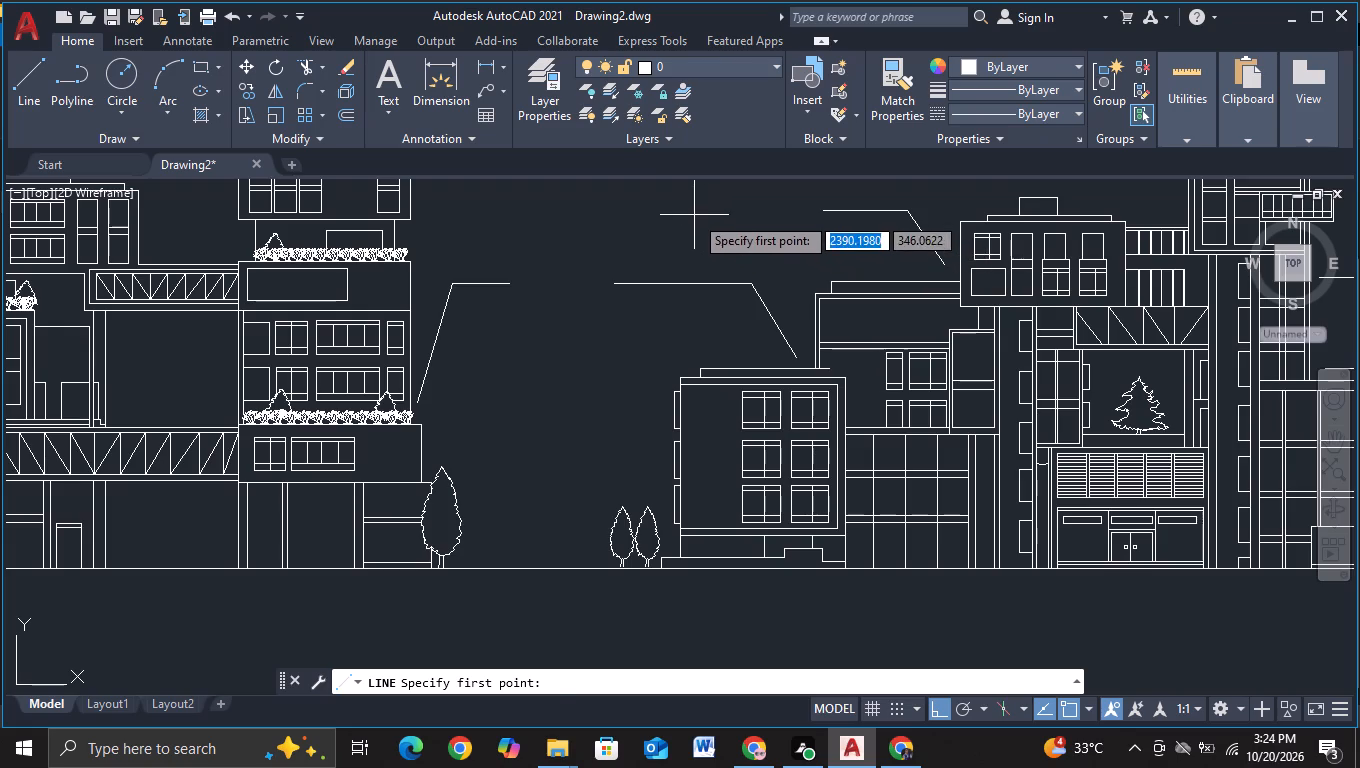
{"action": "left_click", "coordinate": [694, 215]}
{"action": "left_click", "coordinate": [679, 342]}
{"action": "key", "text": "Escape"}
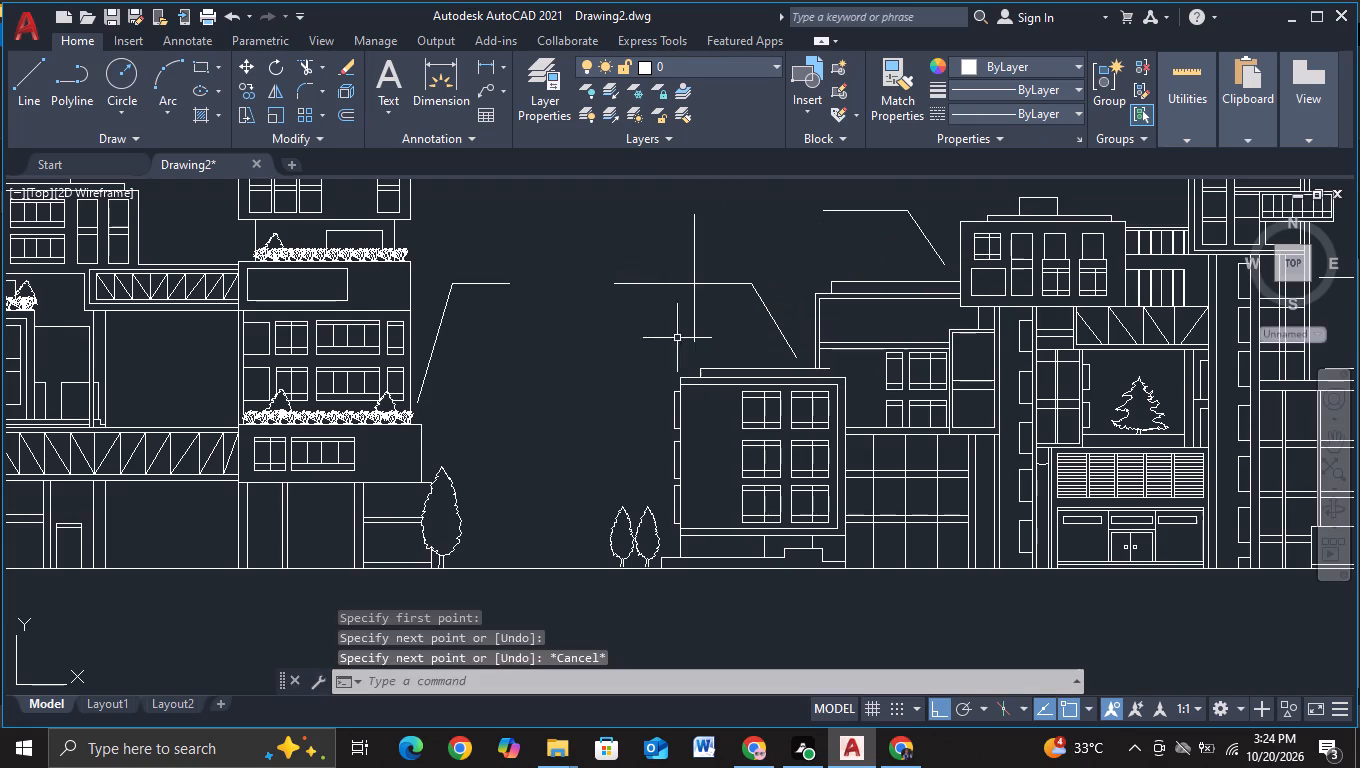
{"action": "left_click", "coordinate": [306, 68]}
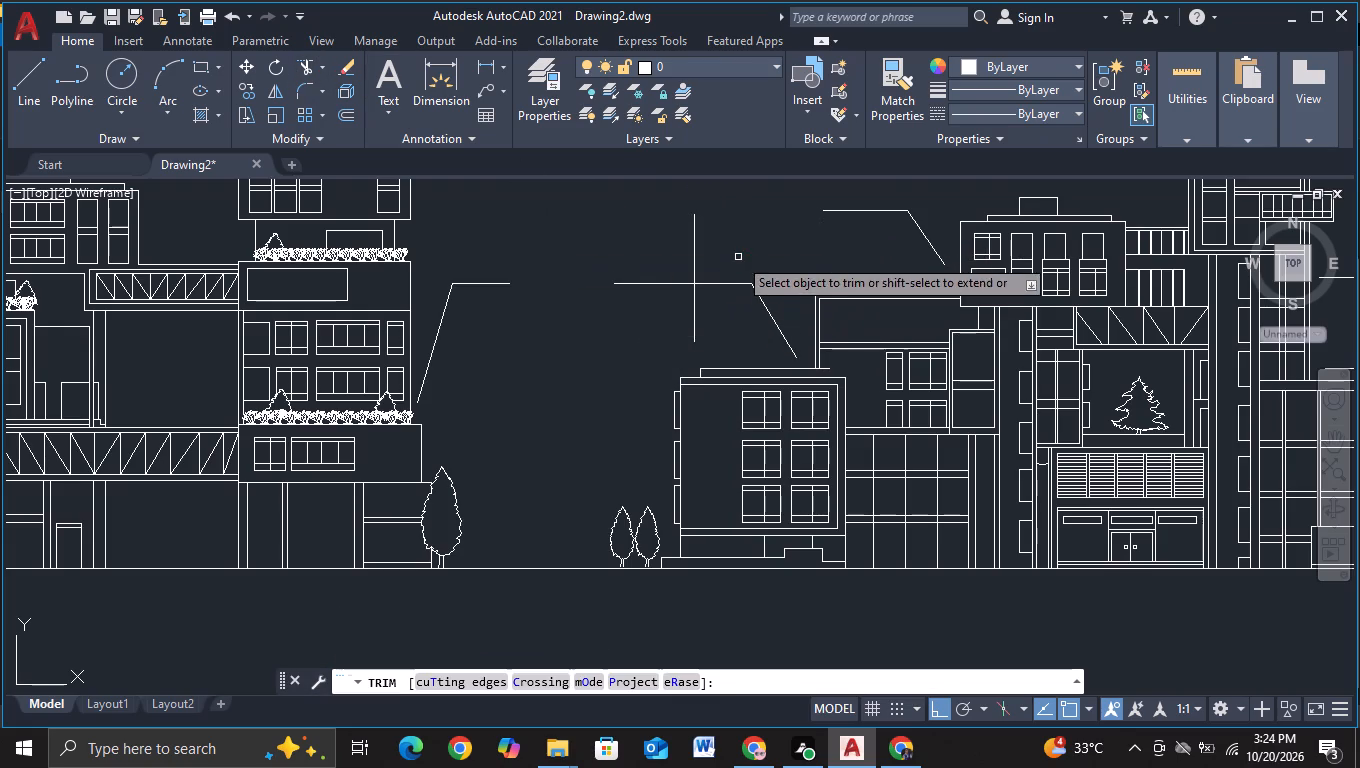
{"action": "left_click_drag", "start_coordinate": [727, 242], "coordinate": [729, 316]}
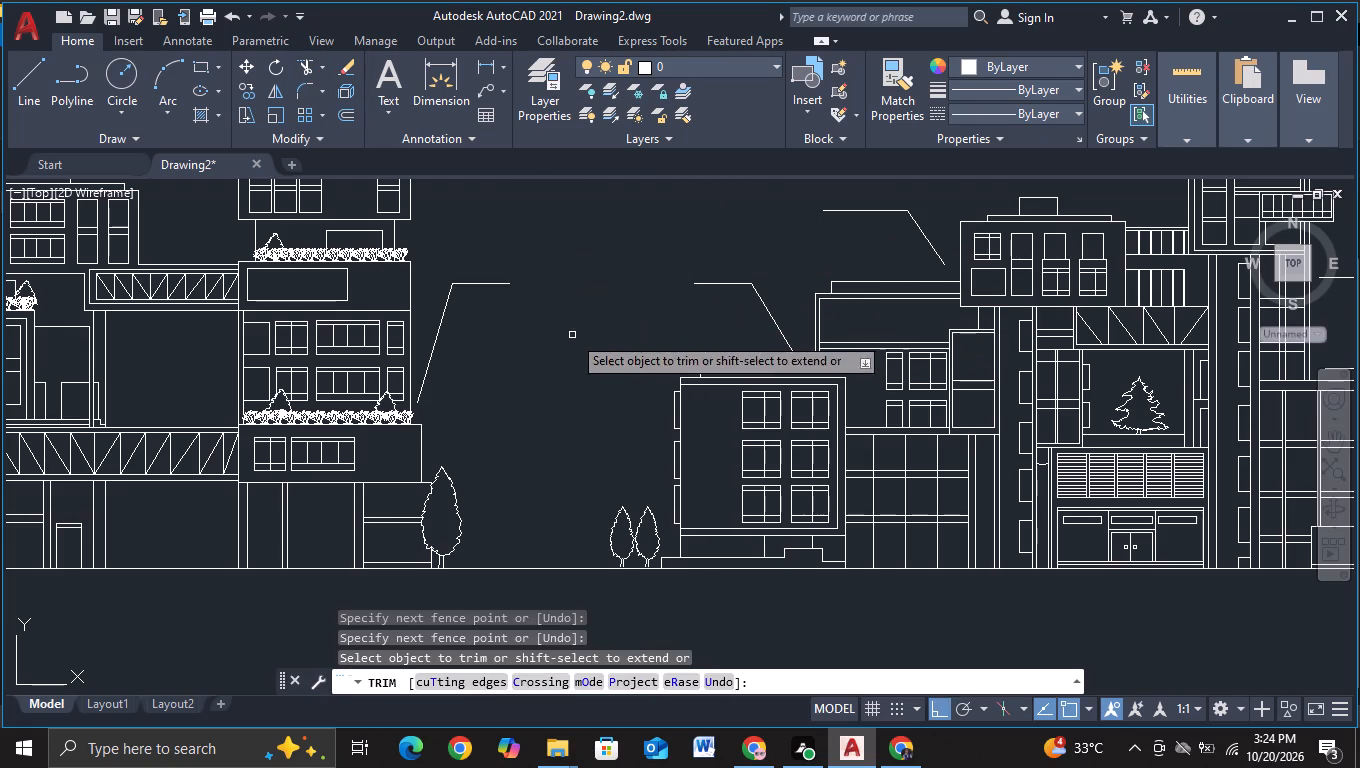
{"action": "key", "text": "Escape"}
Draw an upper leader beside the first elevation's tower: short horizontal, about 47 units at 78°, then about 37 units horizontally, level with the facing upper leader.
{"action": "scroll", "coordinate": [562, 335], "scroll_direction": "down", "scroll_amount": 1}
{"action": "middle_click_drag", "start_coordinate": [563, 333], "coordinate": [537, 396]}
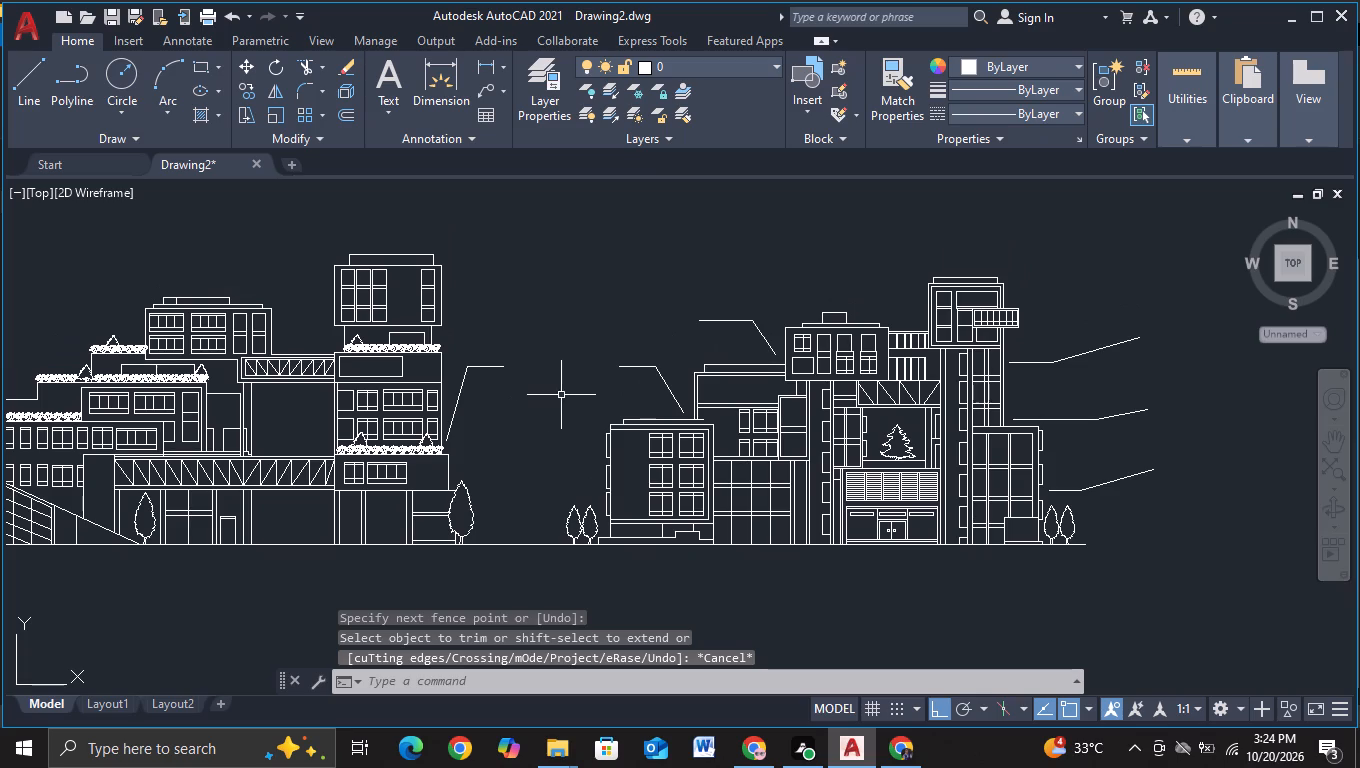
{"action": "middle_click_drag", "start_coordinate": [582, 353], "coordinate": [562, 398]}
{"action": "middle_click_drag", "start_coordinate": [539, 406], "coordinate": [539, 365]}
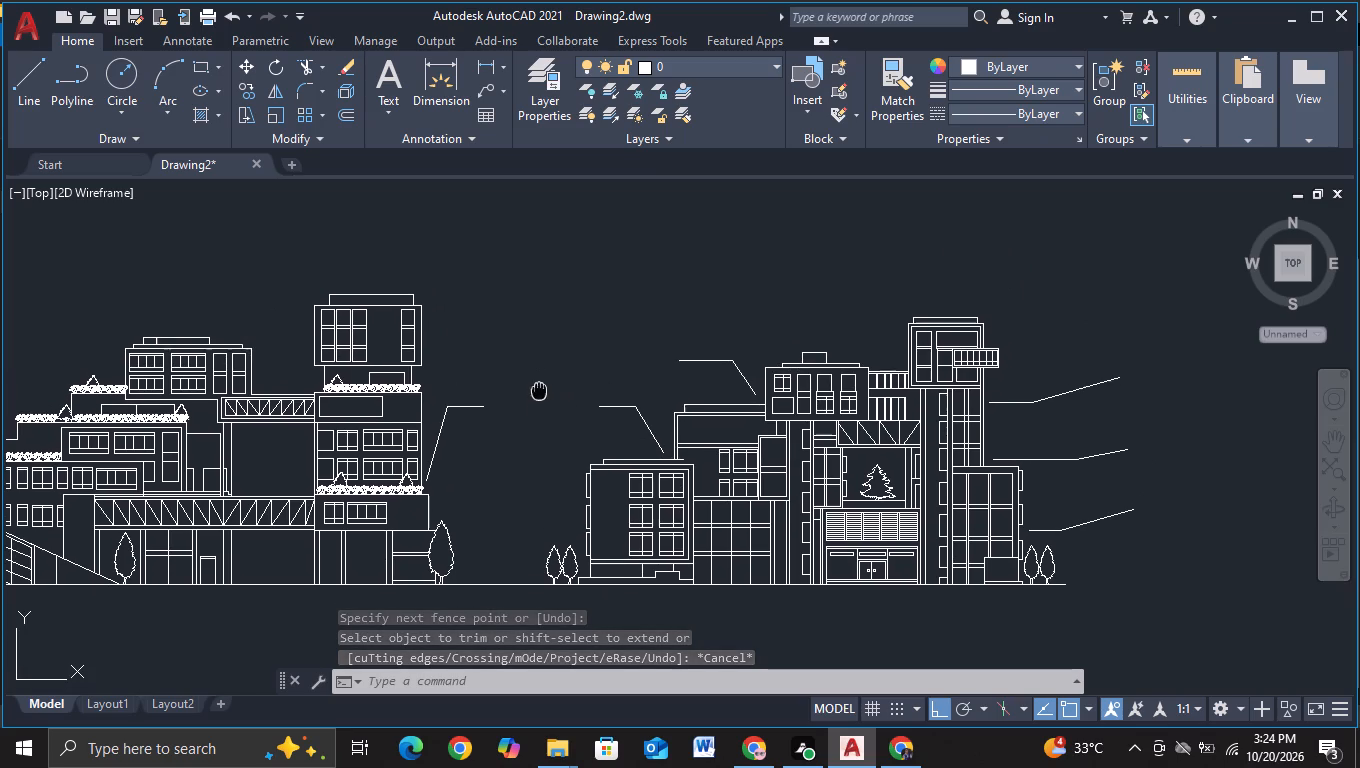
{"action": "middle_click_drag", "start_coordinate": [539, 365], "coordinate": [538, 342]}
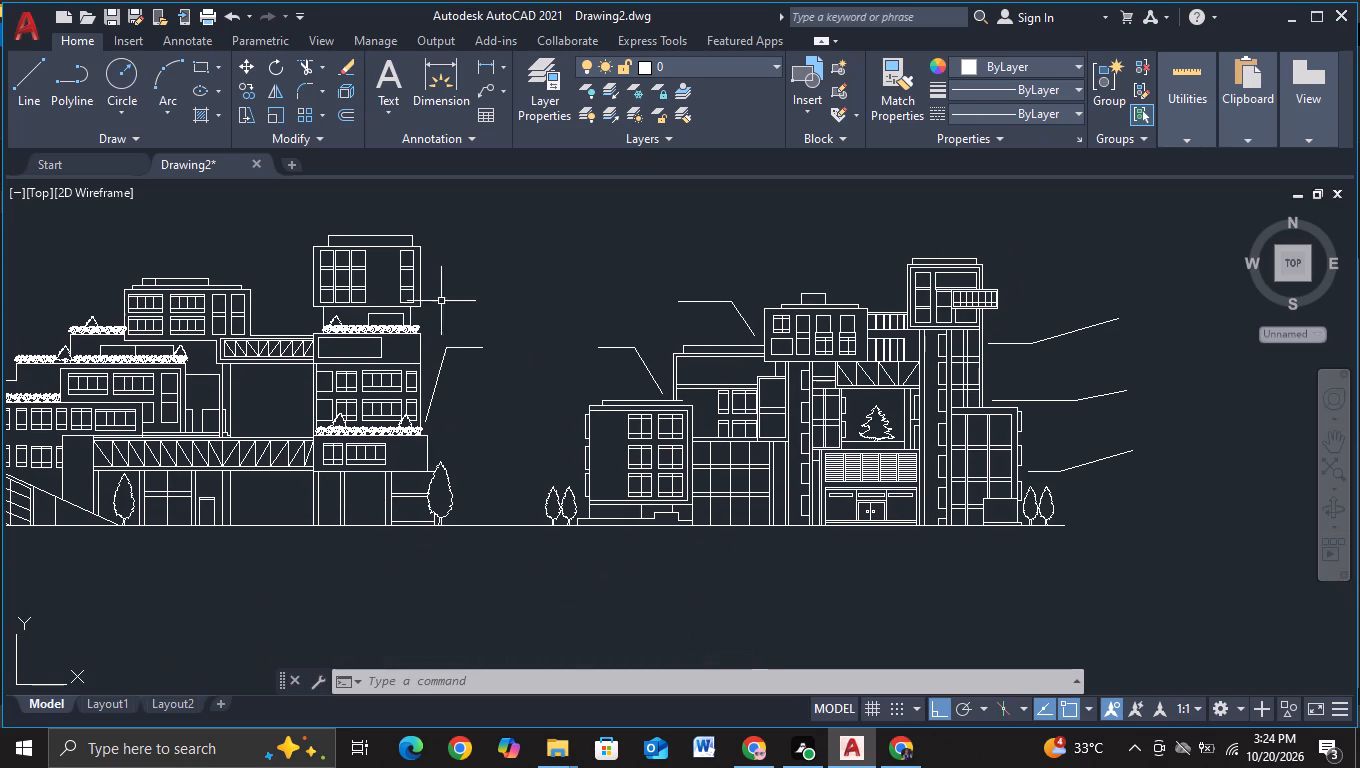
{"action": "left_click", "coordinate": [27, 90]}
{"action": "scroll", "coordinate": [503, 304], "scroll_direction": "up", "scroll_amount": 3}
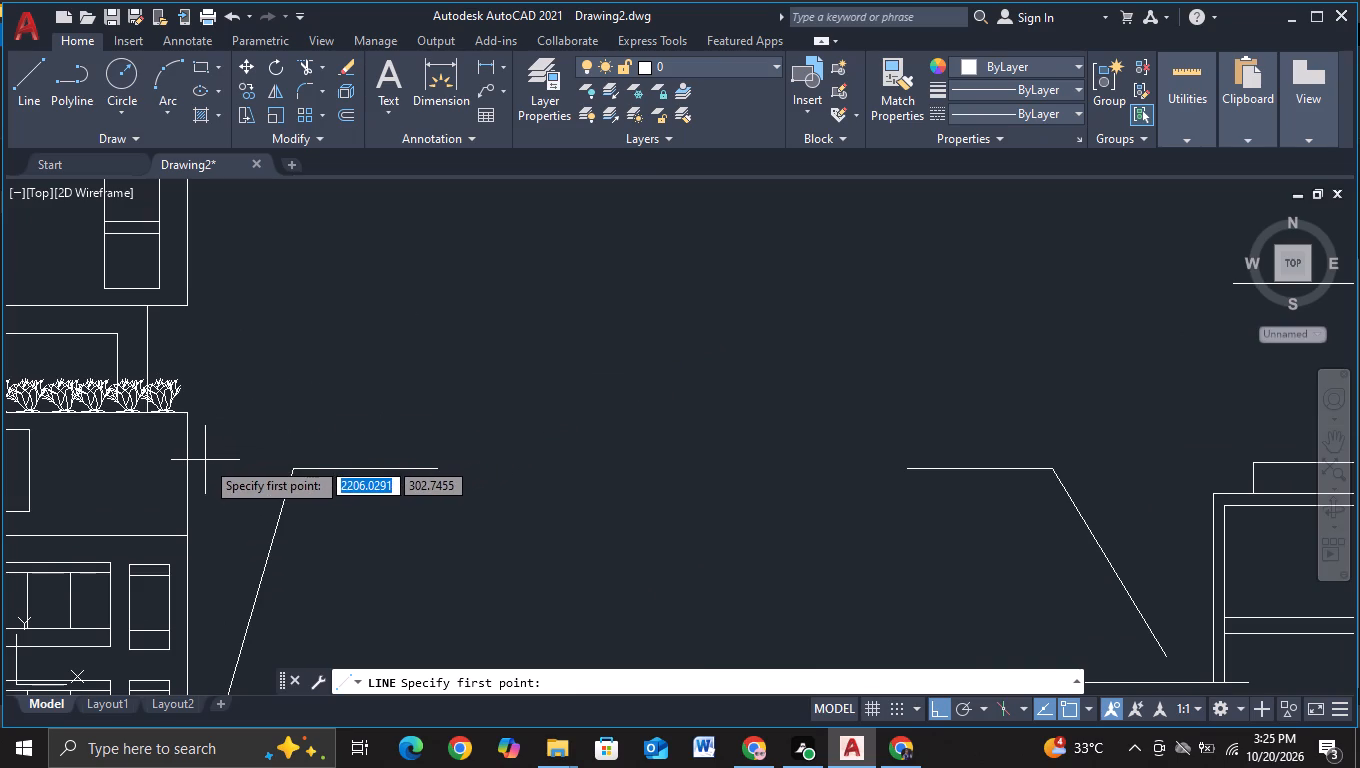
{"action": "left_click", "coordinate": [202, 460]}
{"action": "left_click", "coordinate": [248, 464]}
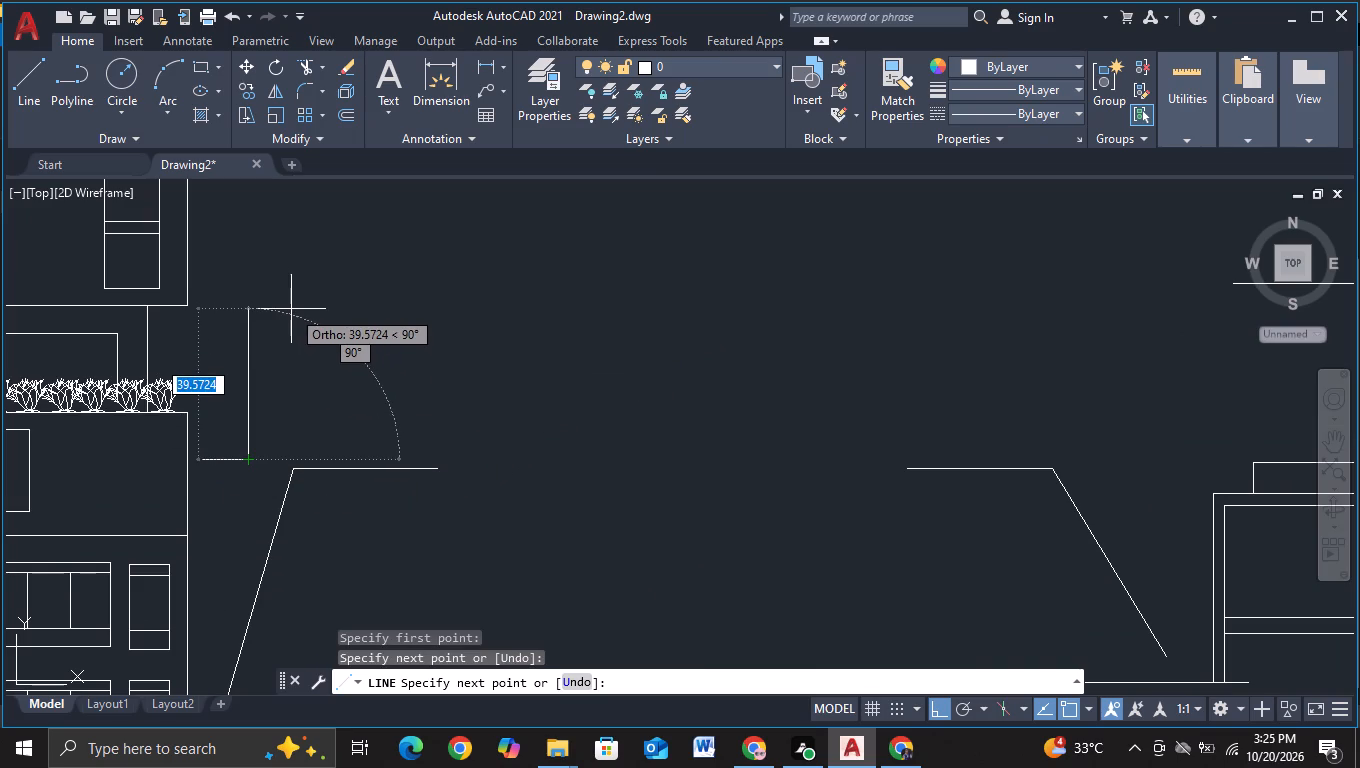
{"action": "key", "text": "F8"}
{"action": "middle_click_drag", "start_coordinate": [395, 265], "coordinate": [353, 423]}
{"action": "scroll", "coordinate": [303, 321], "scroll_direction": "down", "scroll_amount": 1}
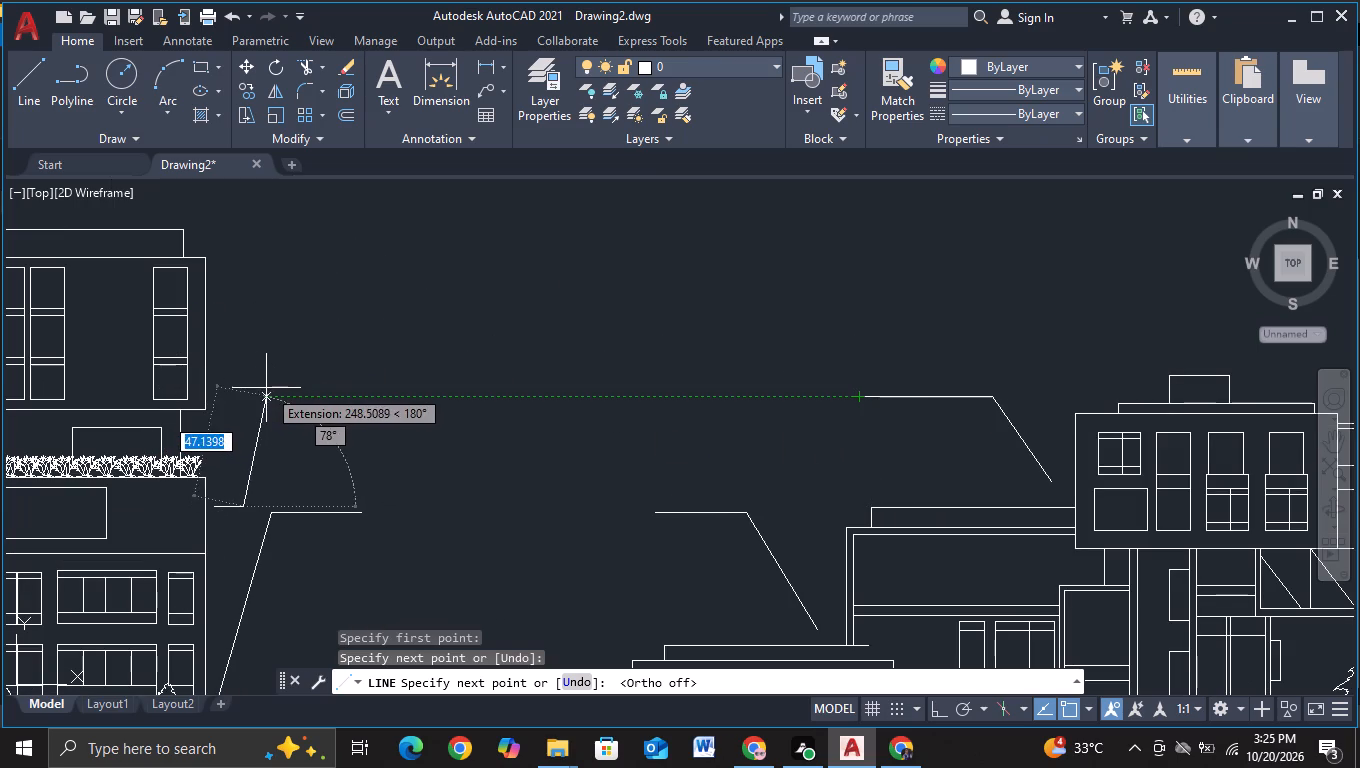
{"action": "left_click", "coordinate": [269, 388]}
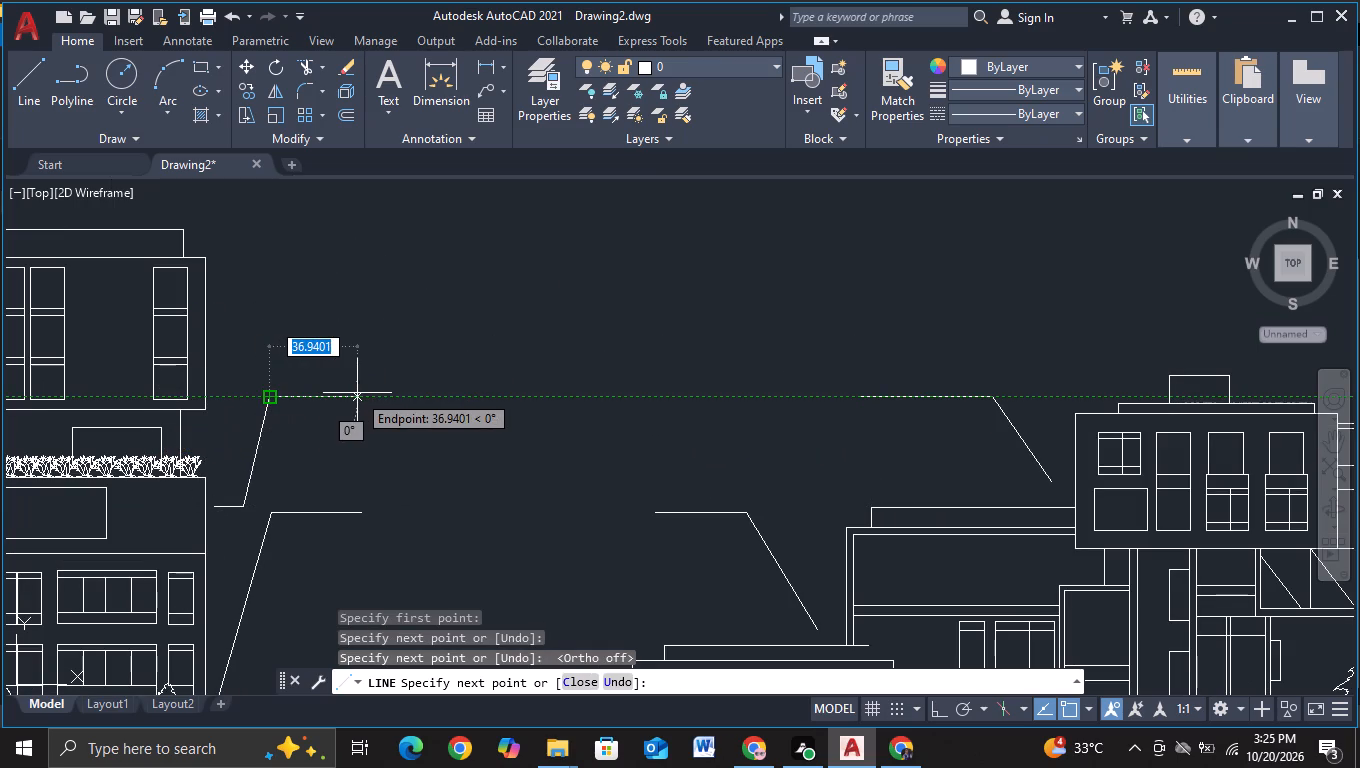
{"action": "left_click", "coordinate": [357, 393]}
{"action": "key", "text": "Escape"}
Examine both elevations together, checking their leader lines and the full extent of the shared ground line.
{"action": "scroll", "coordinate": [682, 378], "scroll_direction": "down", "scroll_amount": 2}
{"action": "middle_click_drag", "start_coordinate": [595, 453], "coordinate": [598, 395]}
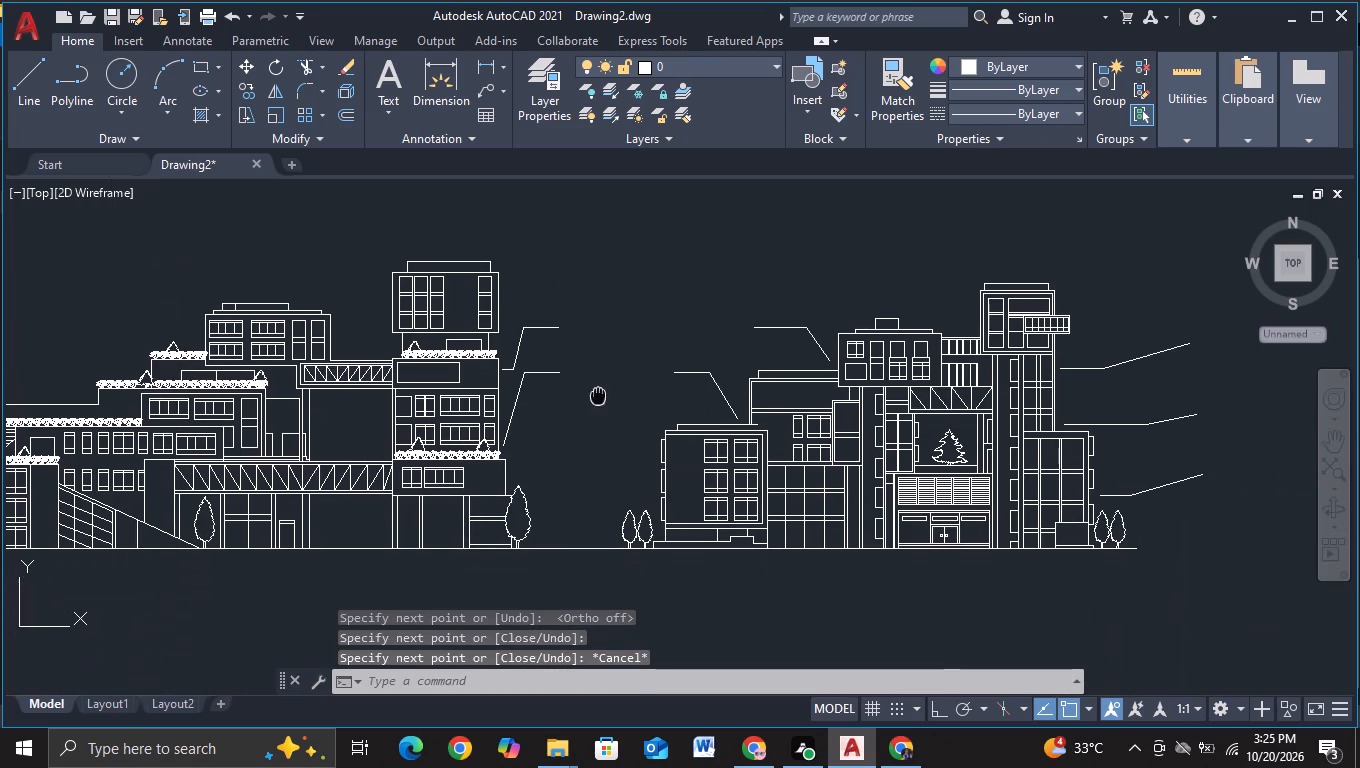
{"action": "middle_click_drag", "start_coordinate": [565, 445], "coordinate": [573, 390]}
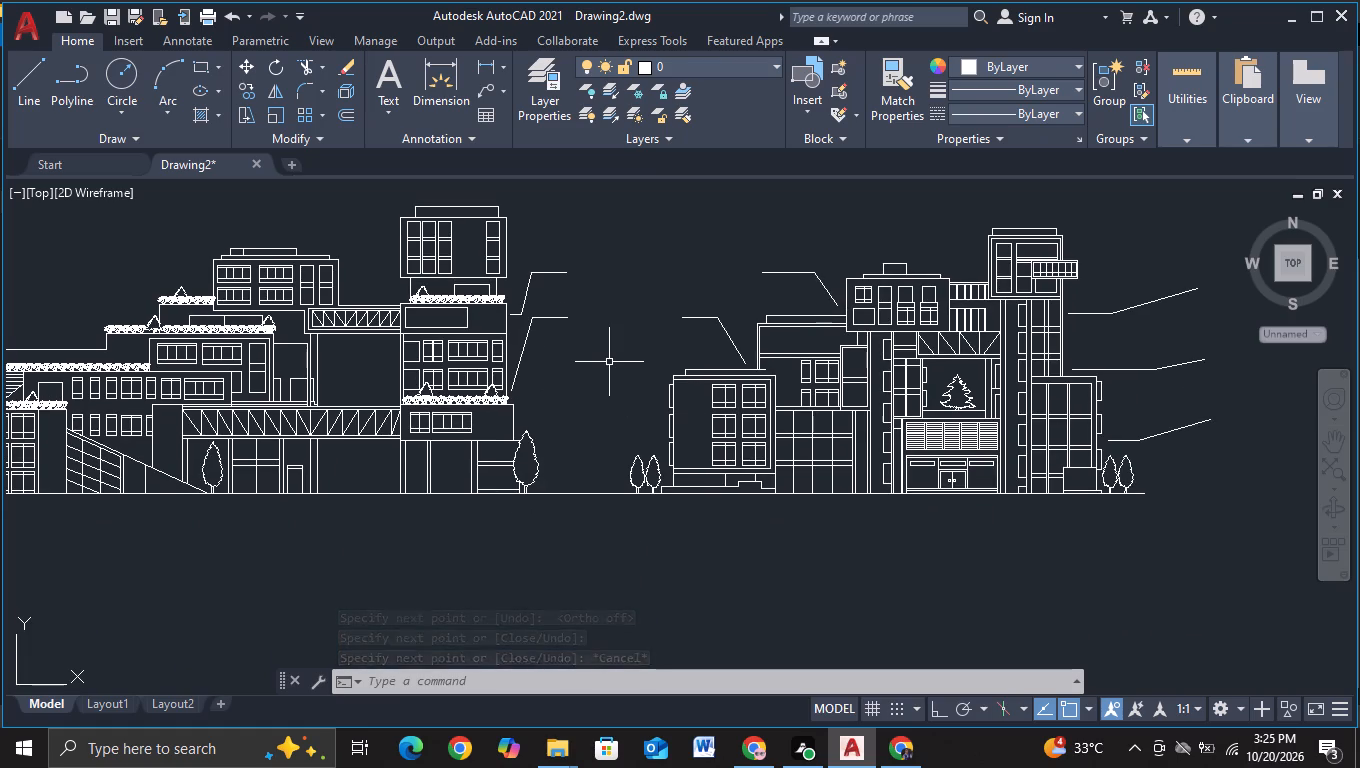
{"action": "scroll", "coordinate": [609, 362], "scroll_direction": "down", "scroll_amount": 1}
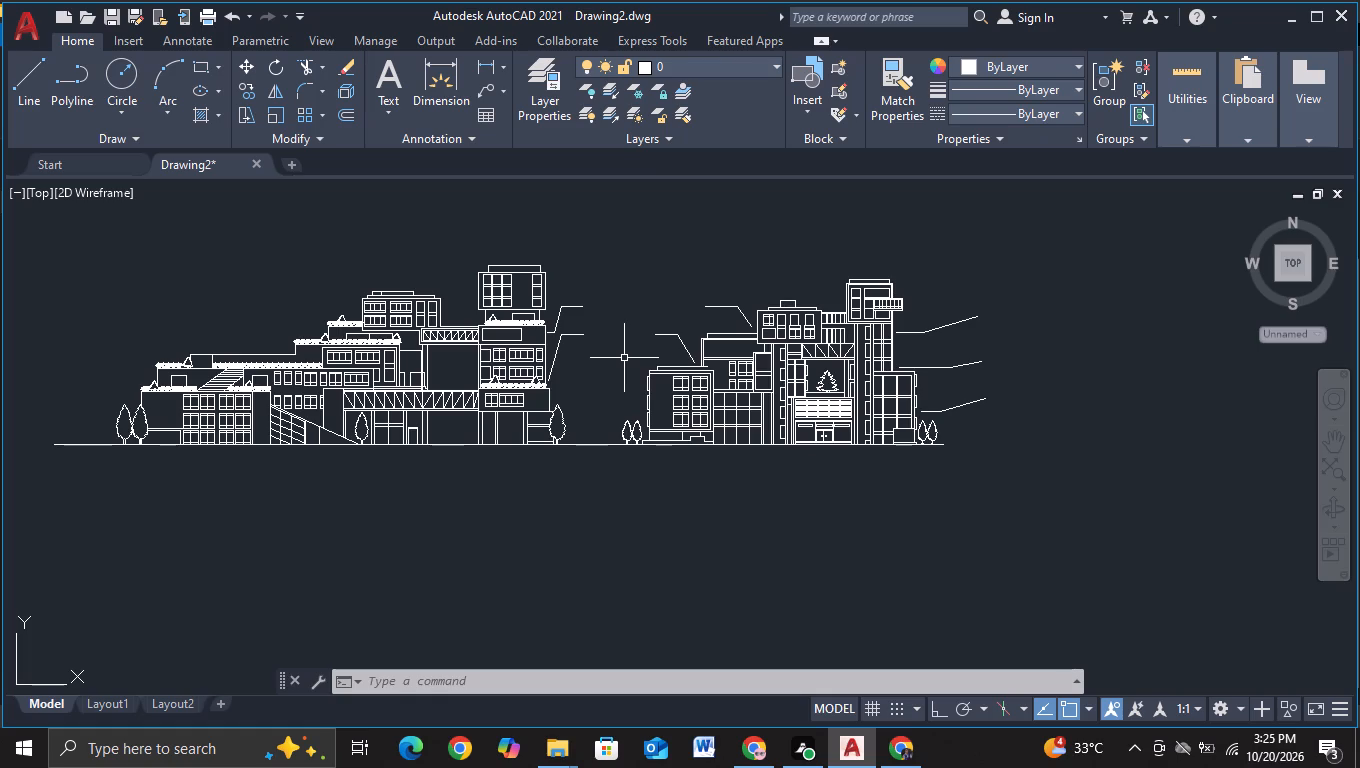
{"action": "scroll", "coordinate": [624, 358], "scroll_direction": "down", "scroll_amount": 1}
{"action": "scroll", "coordinate": [588, 455], "scroll_direction": "up", "scroll_amount": 1}
{"action": "middle_click_drag", "start_coordinate": [538, 463], "coordinate": [787, 529]}
{"action": "scroll", "coordinate": [707, 493], "scroll_direction": "up", "scroll_amount": 1}
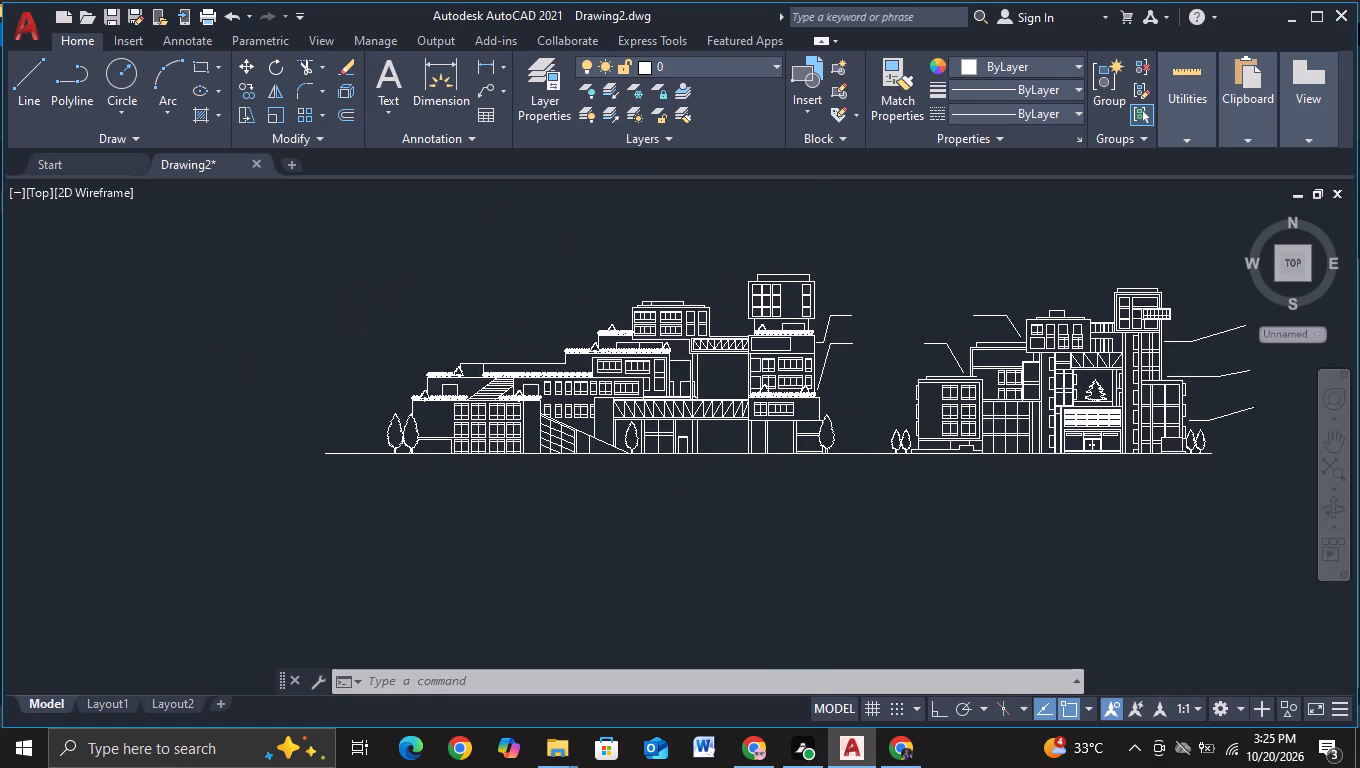
{"action": "scroll", "coordinate": [588, 491], "scroll_direction": "up", "scroll_amount": 1}
{"action": "middle_click_drag", "start_coordinate": [592, 497], "coordinate": [690, 546]}
{"action": "scroll", "coordinate": [691, 545], "scroll_direction": "down", "scroll_amount": 1}
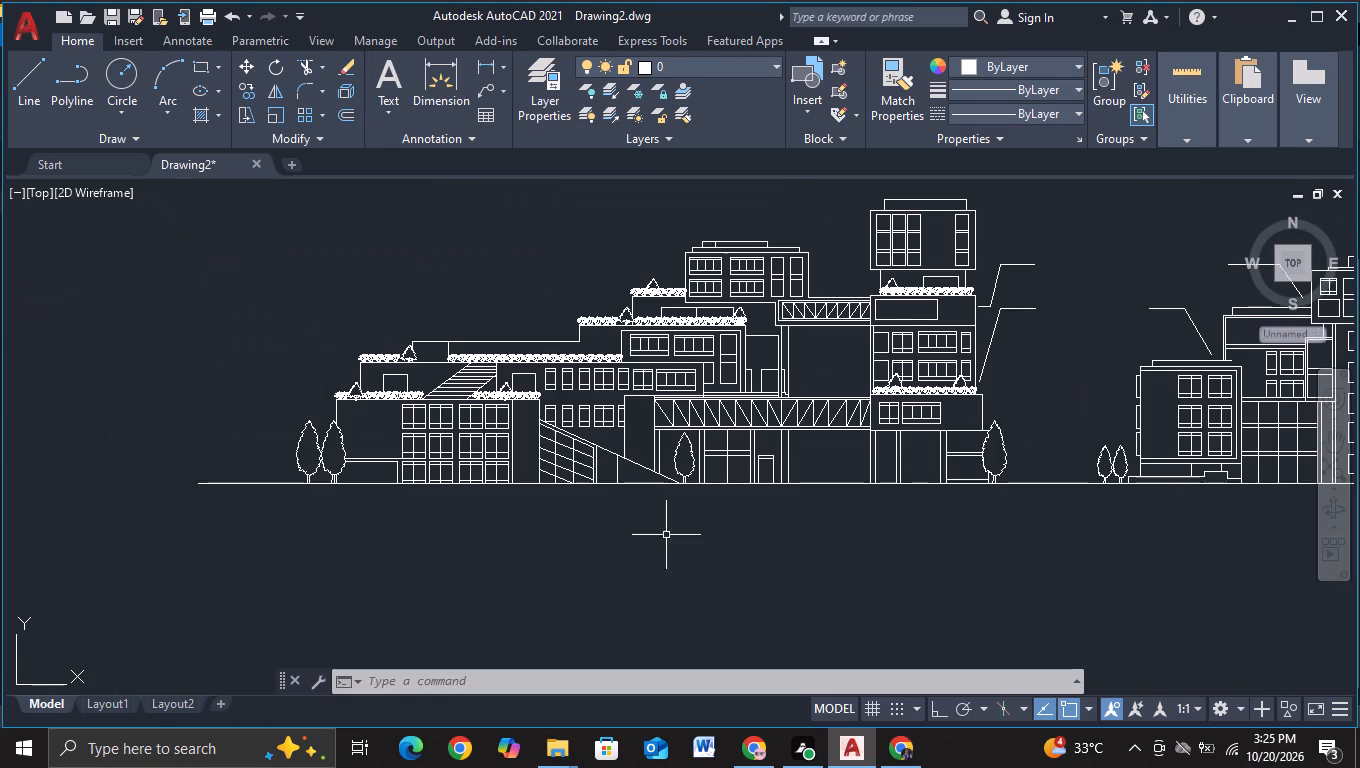
{"action": "left_click", "coordinate": [250, 226]}
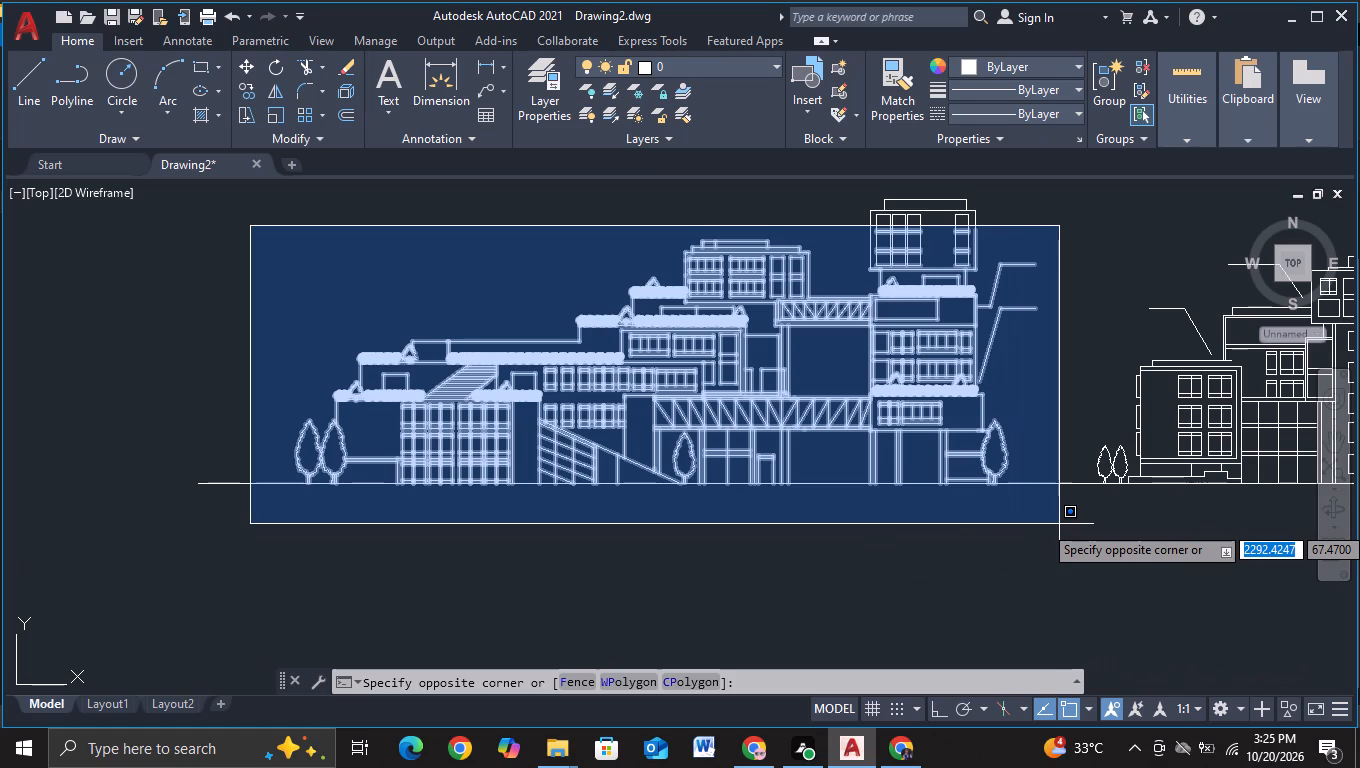
{"action": "key", "text": "Escape"}
Draw a straight horizontal line with Ortho on, extending the ground line outward from its free end beside the first elevation.
{"action": "scroll", "coordinate": [369, 337], "scroll_direction": "down", "scroll_amount": 1}
{"action": "middle_click_drag", "start_coordinate": [355, 318], "coordinate": [485, 434]}
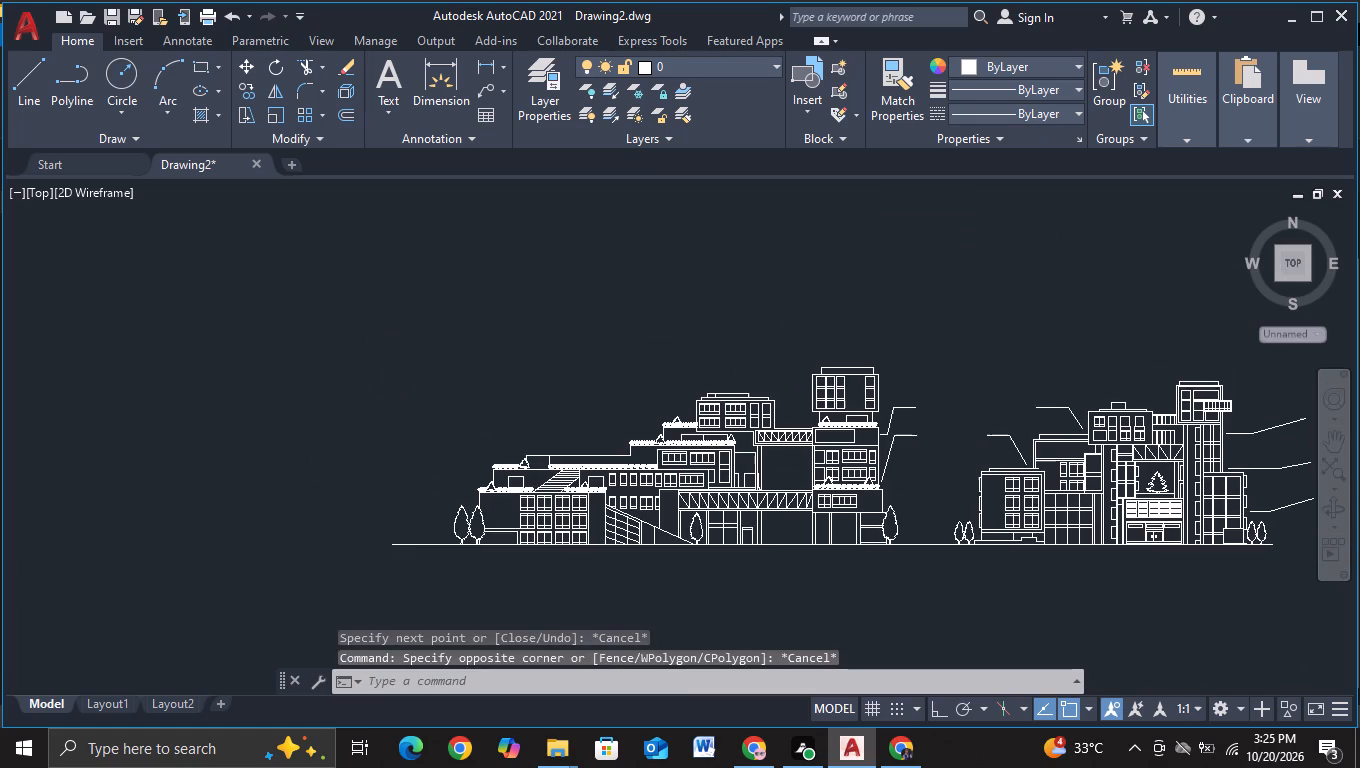
{"action": "left_click", "coordinate": [20, 98]}
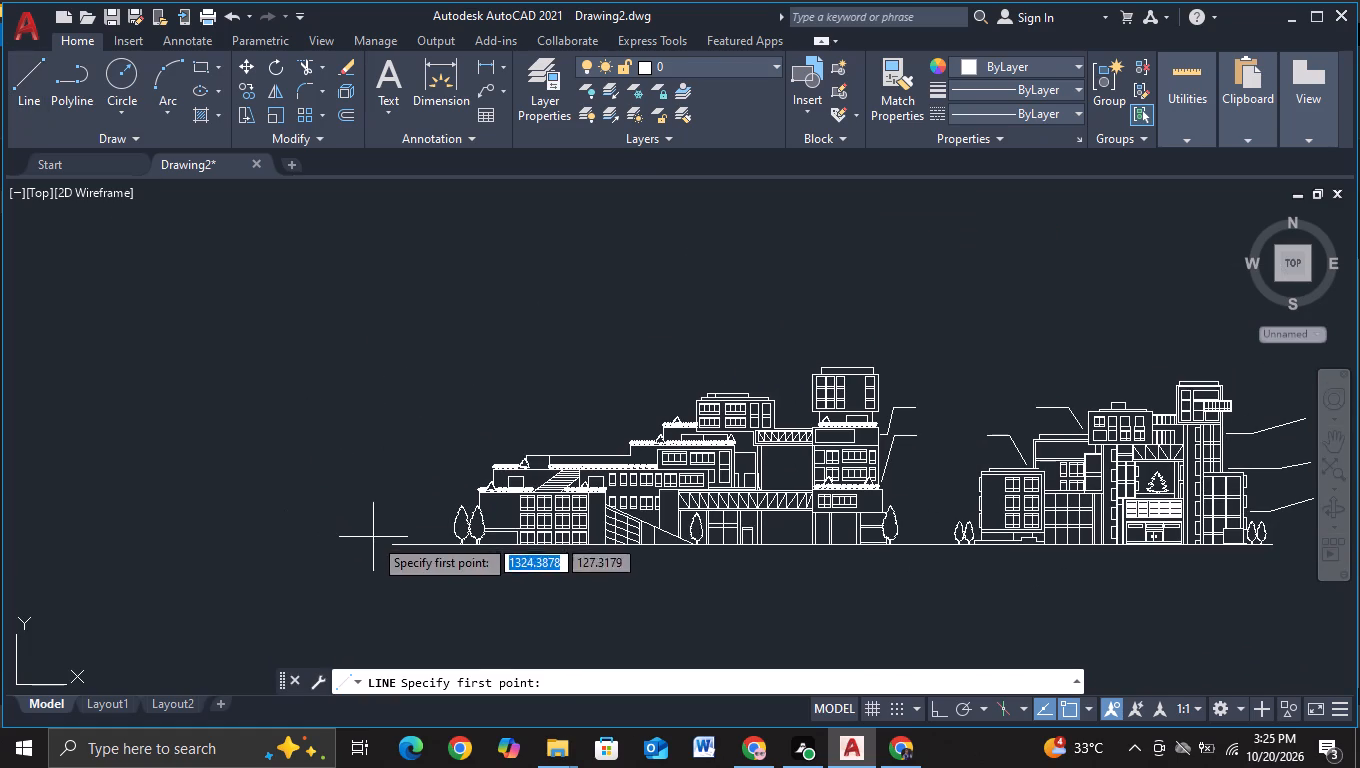
{"action": "left_click", "coordinate": [390, 549]}
{"action": "middle_click_drag", "start_coordinate": [152, 532], "coordinate": [776, 493]}
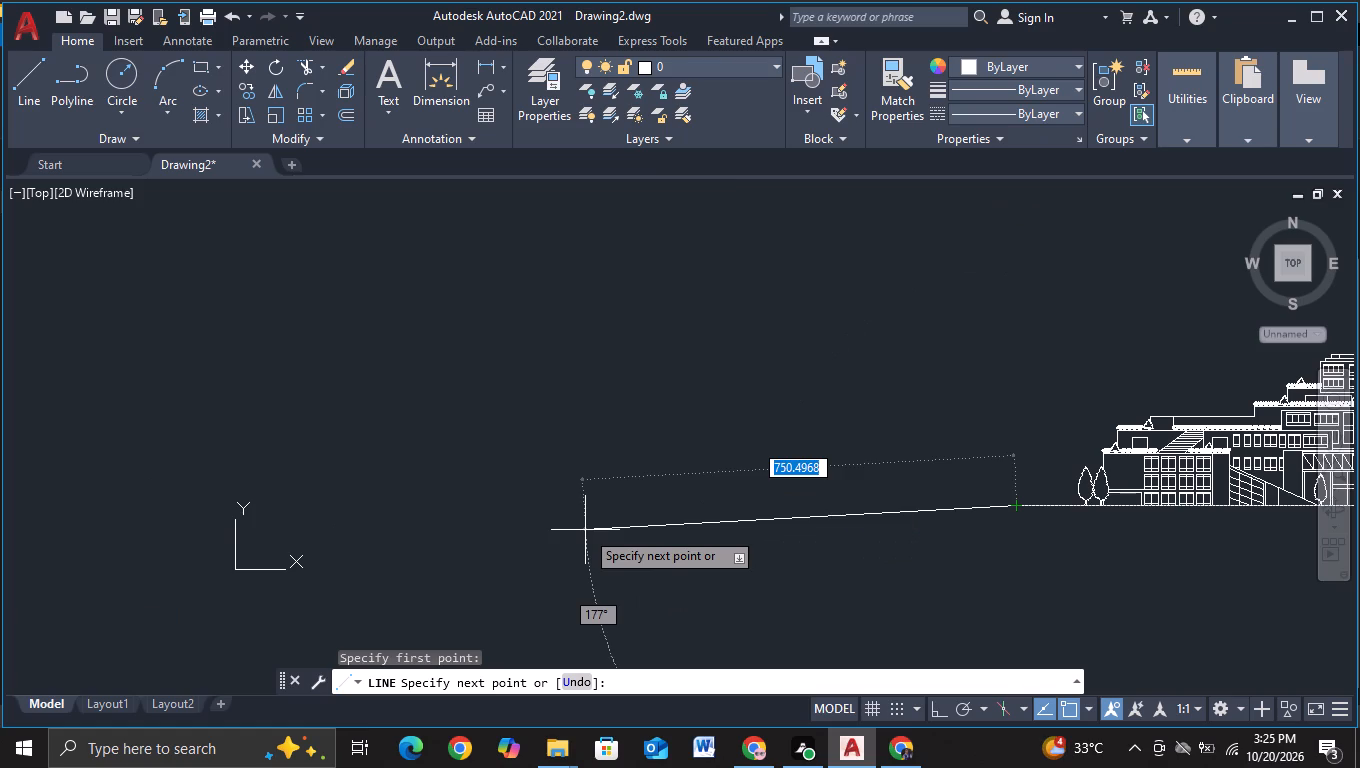
{"action": "key", "text": "F8"}
{"action": "left_click", "coordinate": [369, 490]}
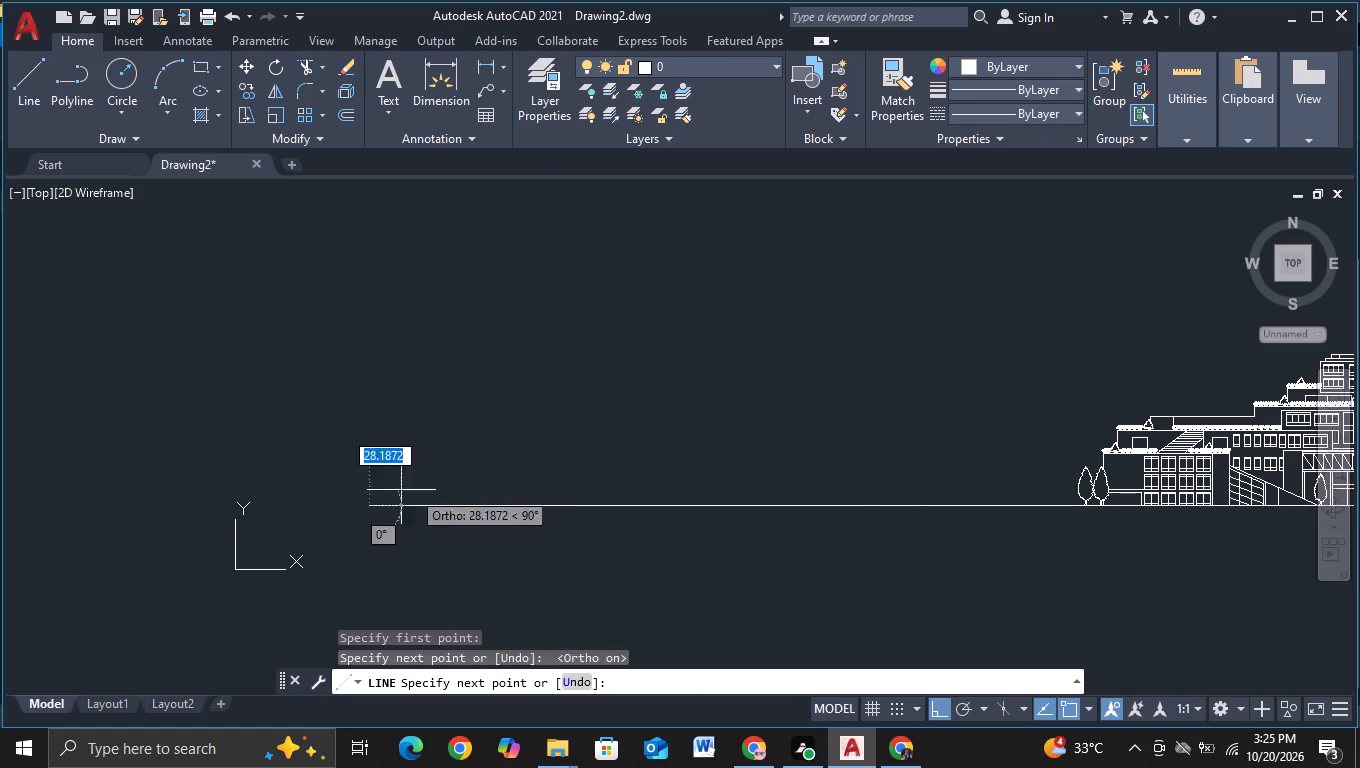
{"action": "scroll", "coordinate": [522, 484], "scroll_direction": "down", "scroll_amount": 3}
{"action": "middle_click_drag", "start_coordinate": [675, 576], "coordinate": [604, 561]}
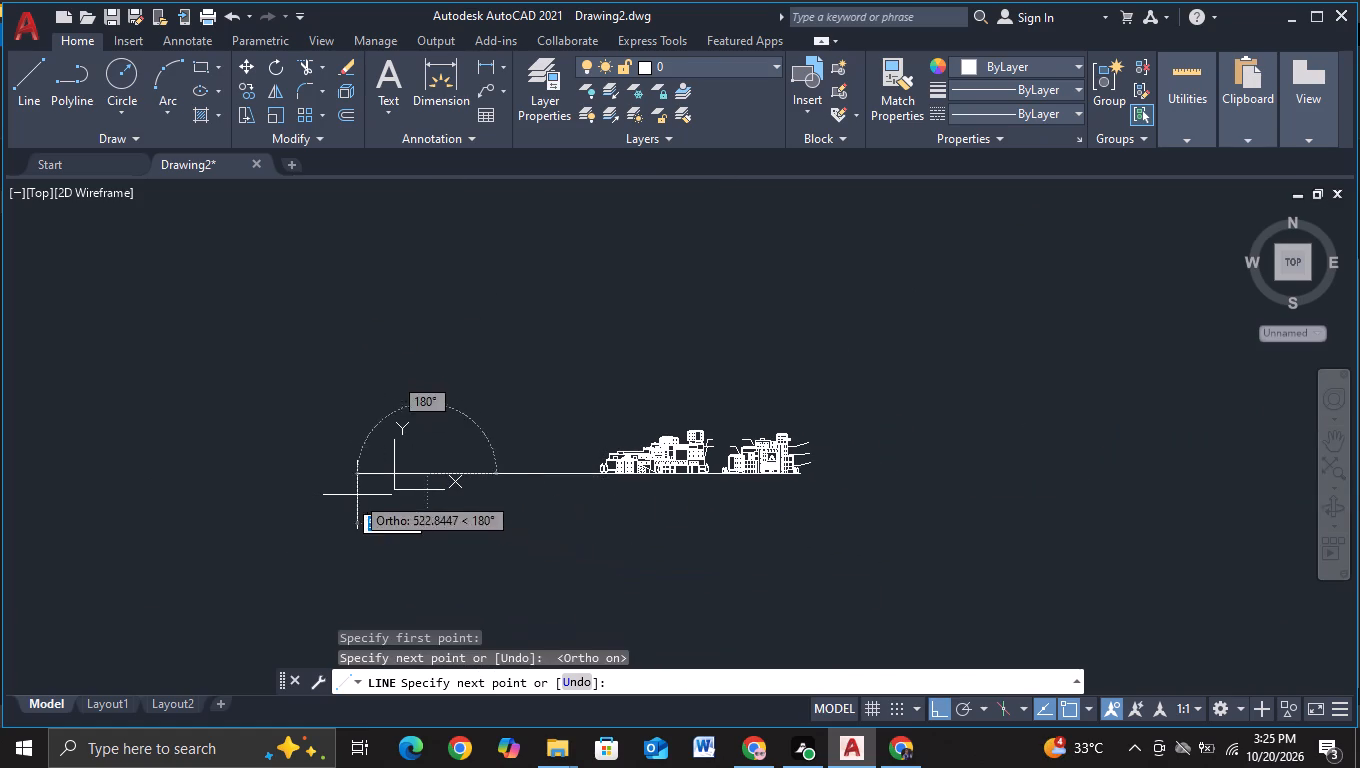
{"action": "key", "text": "Escape"}
Move and align the UCS origin, with Ortho off, about 3,074 units away at 207°, clear of the ground line.
{"action": "left_click", "coordinate": [394, 488]}
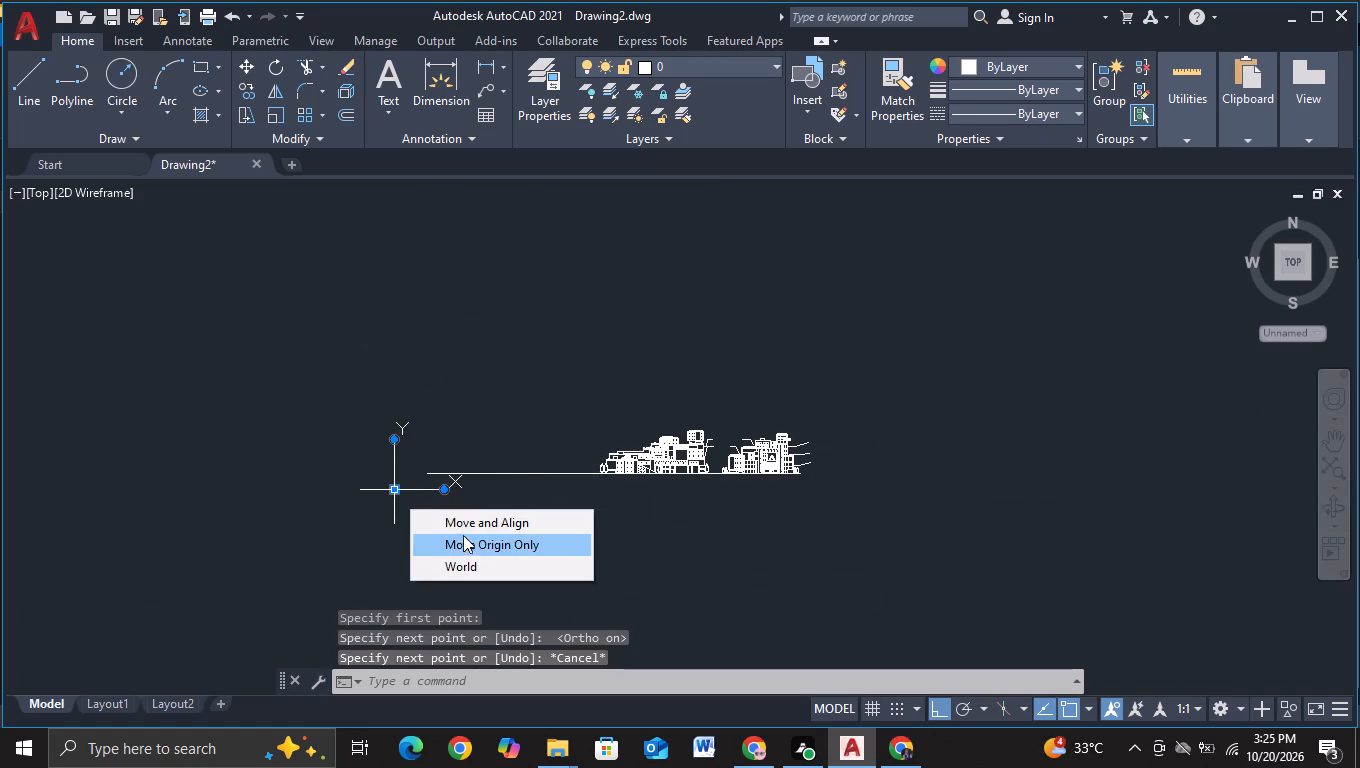
{"action": "left_click", "coordinate": [468, 529]}
{"action": "scroll", "coordinate": [227, 533], "scroll_direction": "down", "scroll_amount": 5}
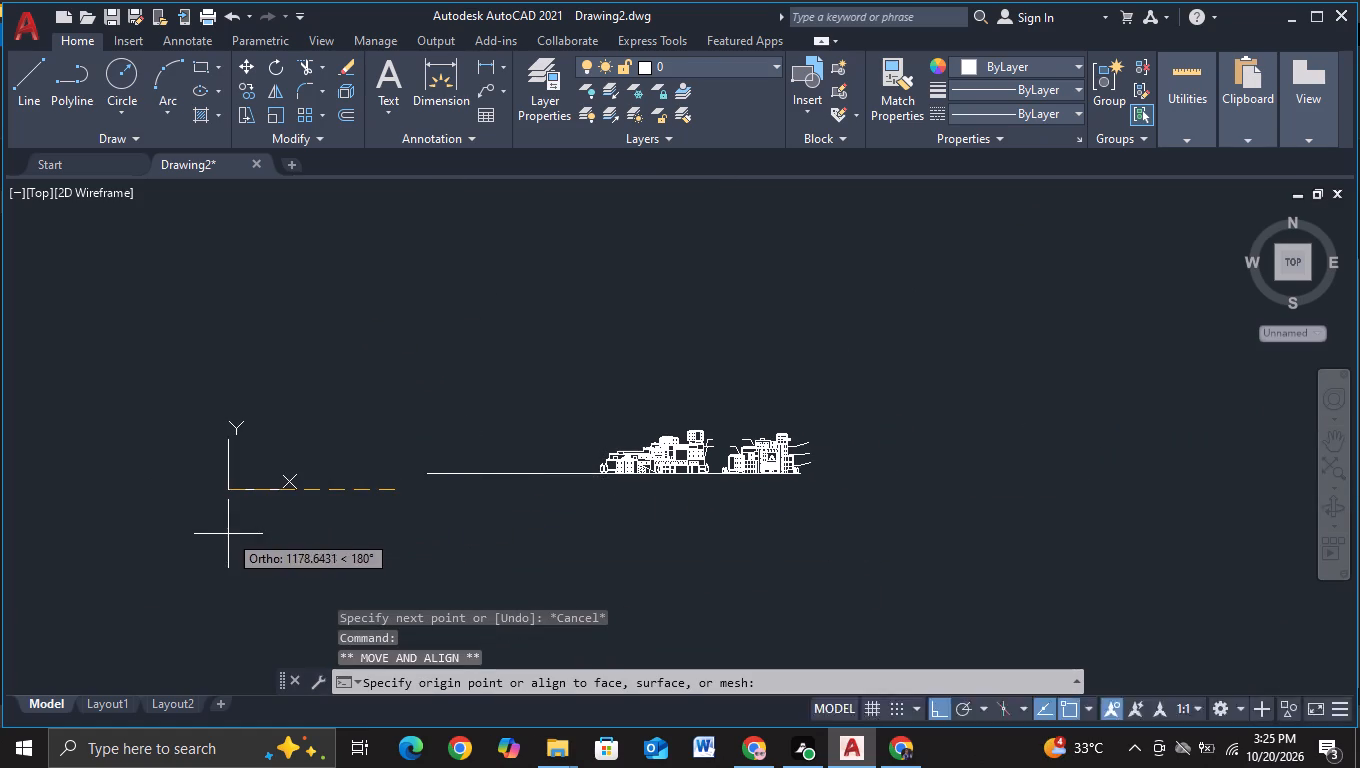
{"action": "scroll", "coordinate": [228, 534], "scroll_direction": "down", "scroll_amount": 1}
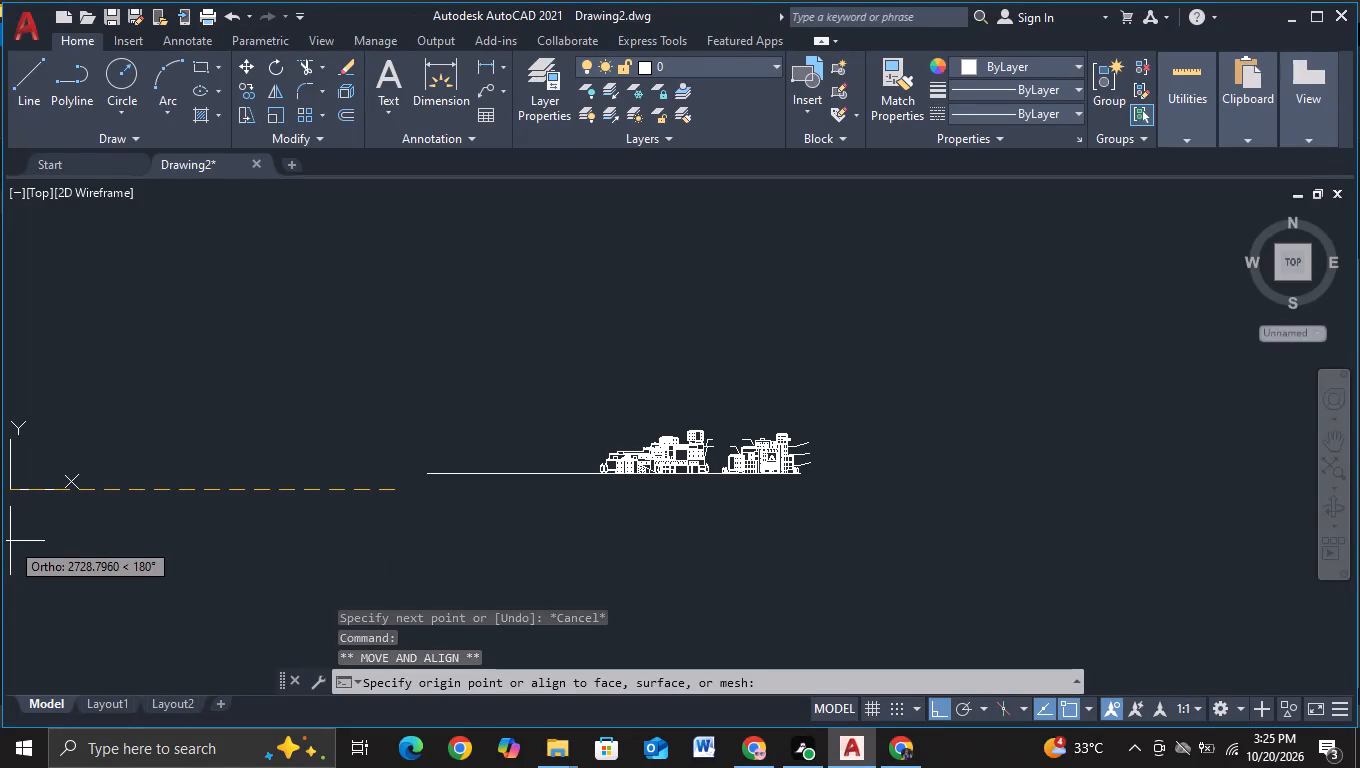
{"action": "key", "text": "F8"}
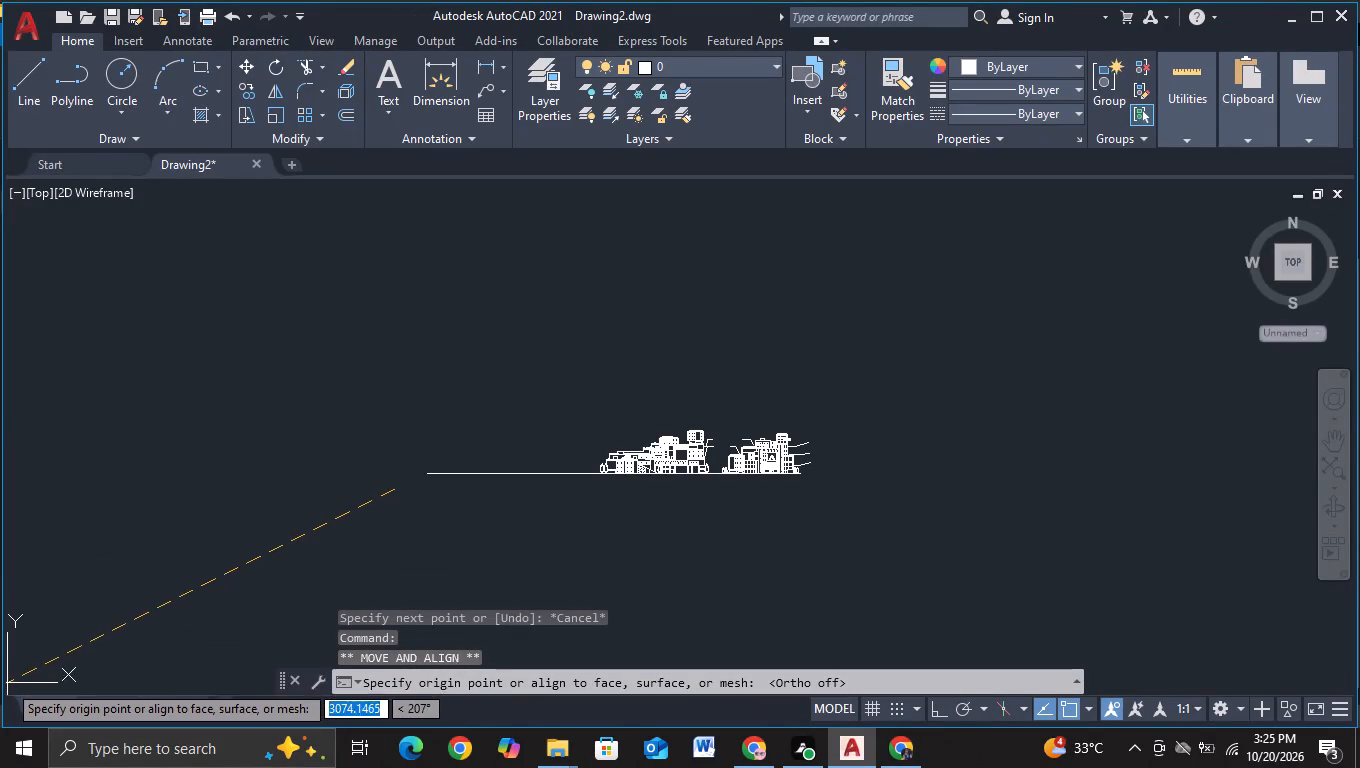
{"action": "left_click", "coordinate": [17, 689]}
{"action": "key", "text": "Escape"}
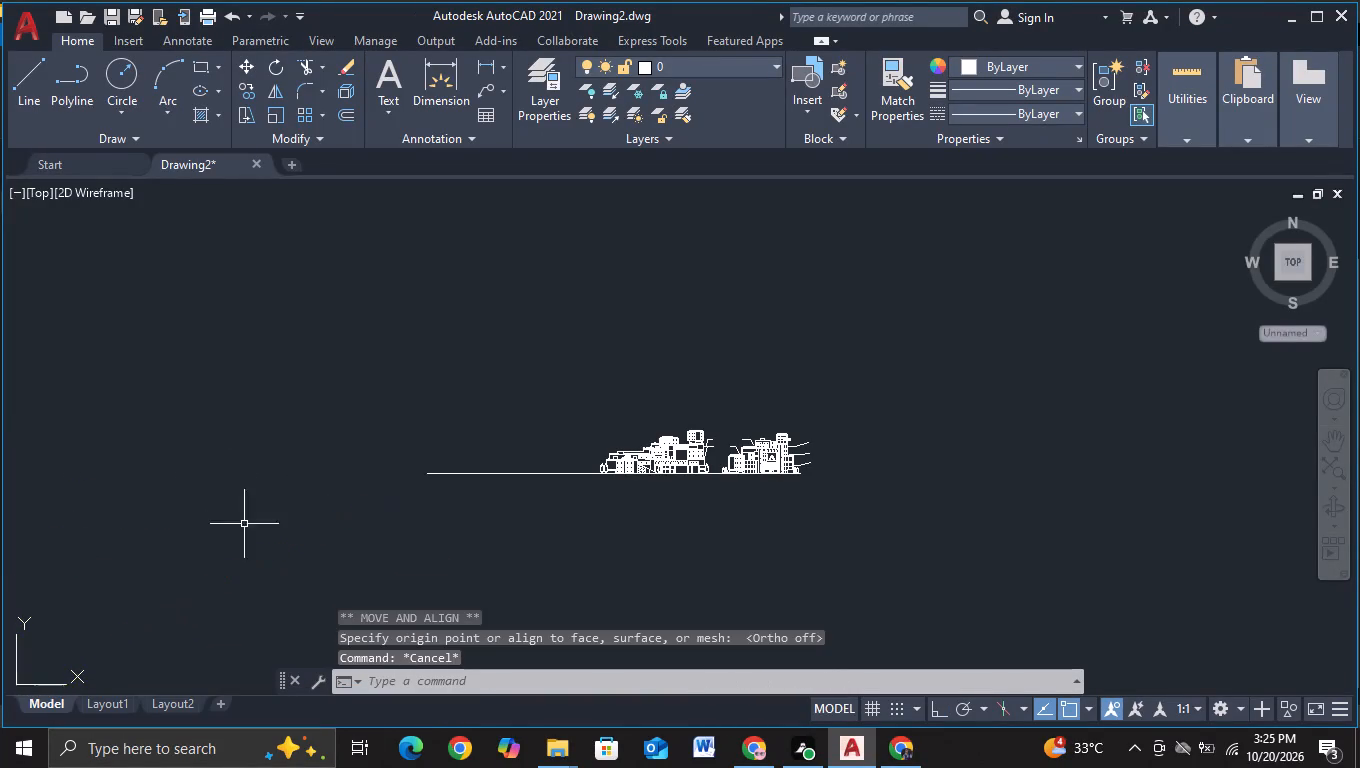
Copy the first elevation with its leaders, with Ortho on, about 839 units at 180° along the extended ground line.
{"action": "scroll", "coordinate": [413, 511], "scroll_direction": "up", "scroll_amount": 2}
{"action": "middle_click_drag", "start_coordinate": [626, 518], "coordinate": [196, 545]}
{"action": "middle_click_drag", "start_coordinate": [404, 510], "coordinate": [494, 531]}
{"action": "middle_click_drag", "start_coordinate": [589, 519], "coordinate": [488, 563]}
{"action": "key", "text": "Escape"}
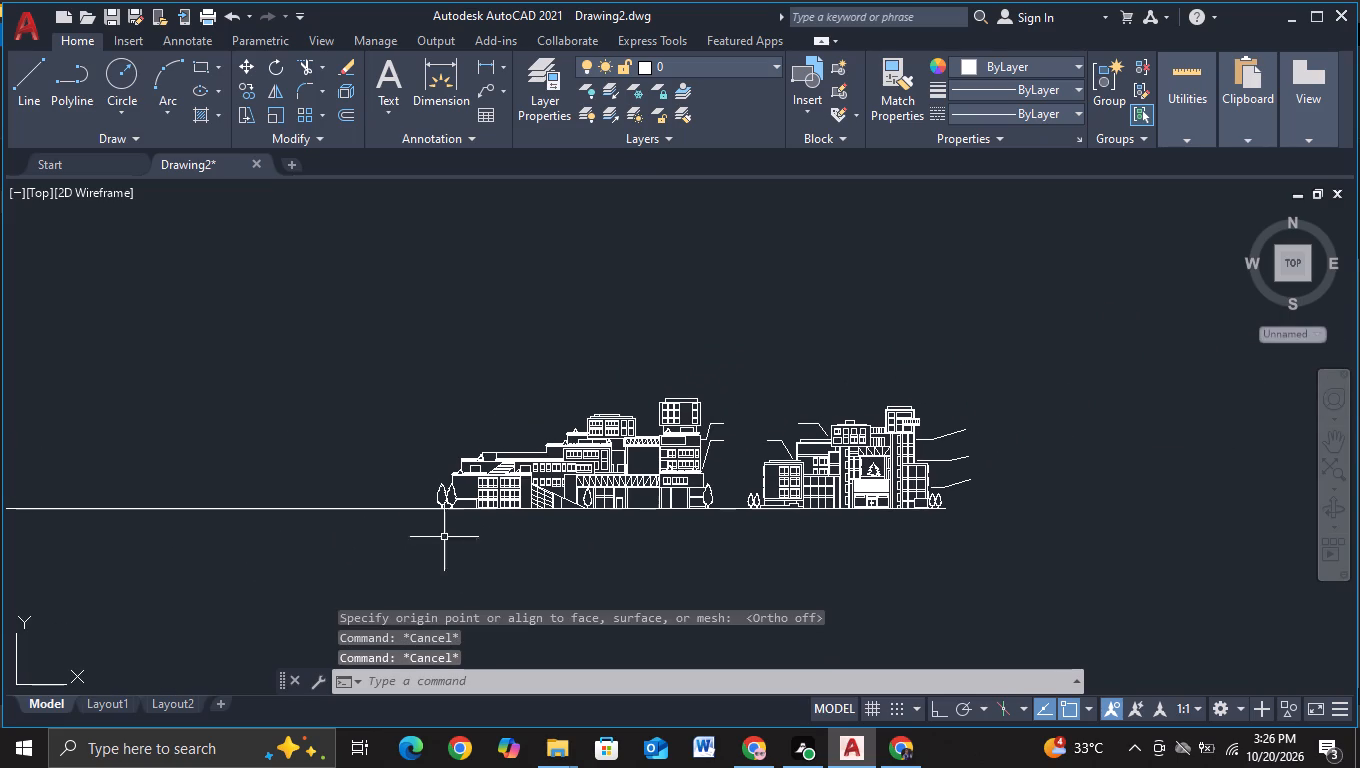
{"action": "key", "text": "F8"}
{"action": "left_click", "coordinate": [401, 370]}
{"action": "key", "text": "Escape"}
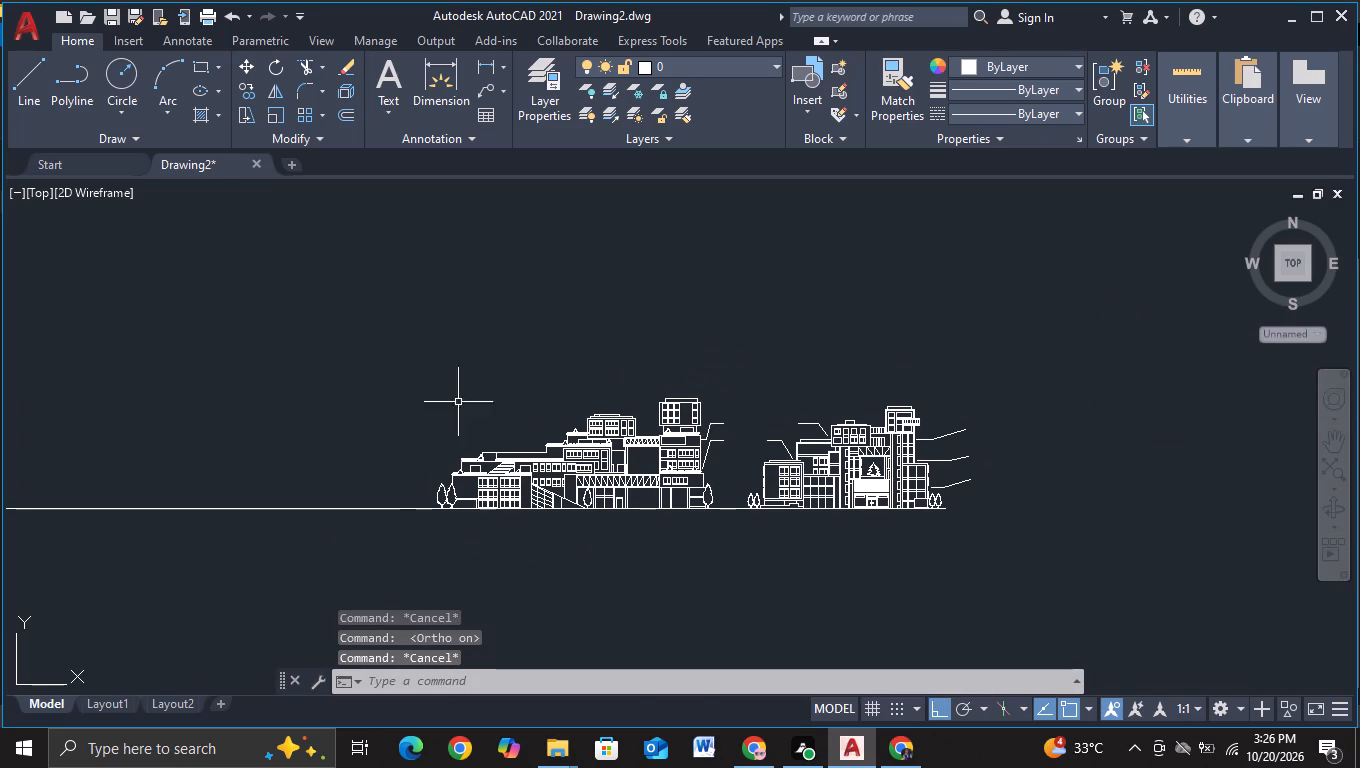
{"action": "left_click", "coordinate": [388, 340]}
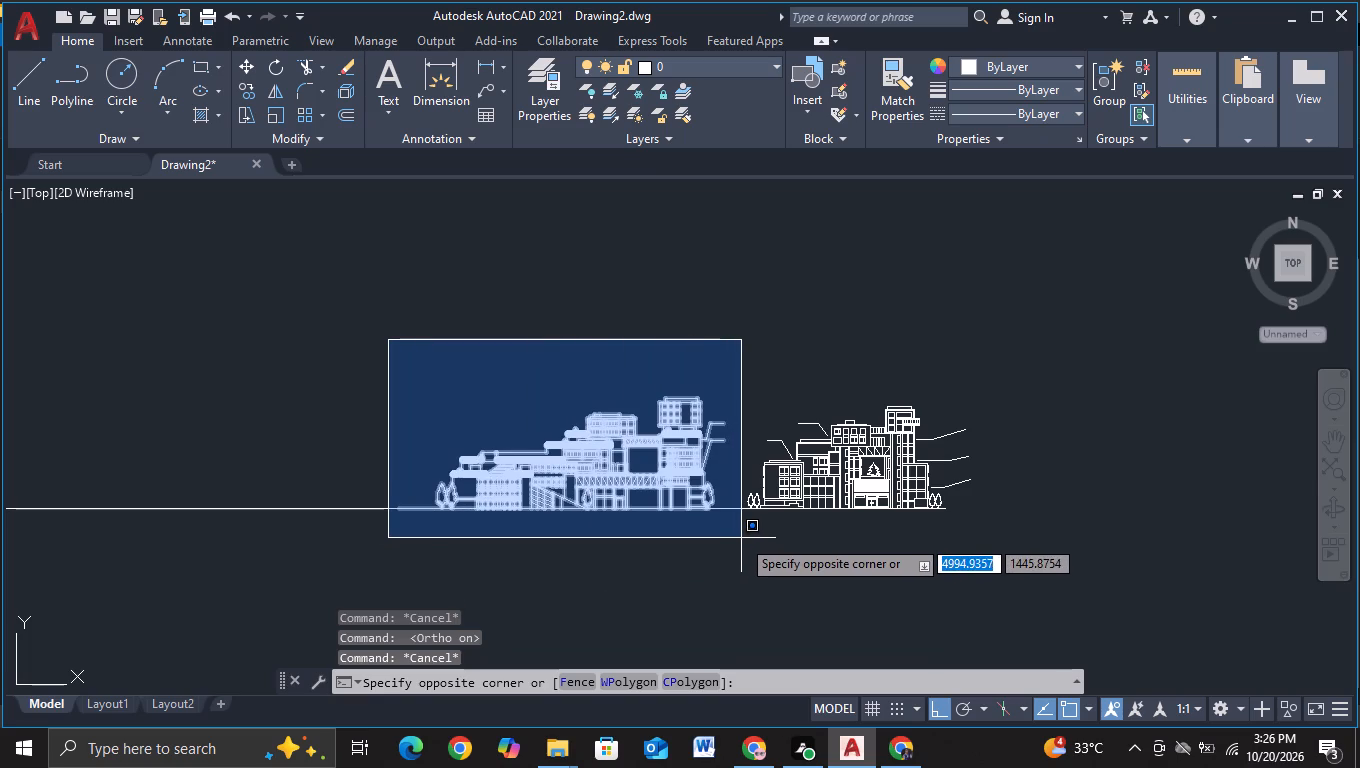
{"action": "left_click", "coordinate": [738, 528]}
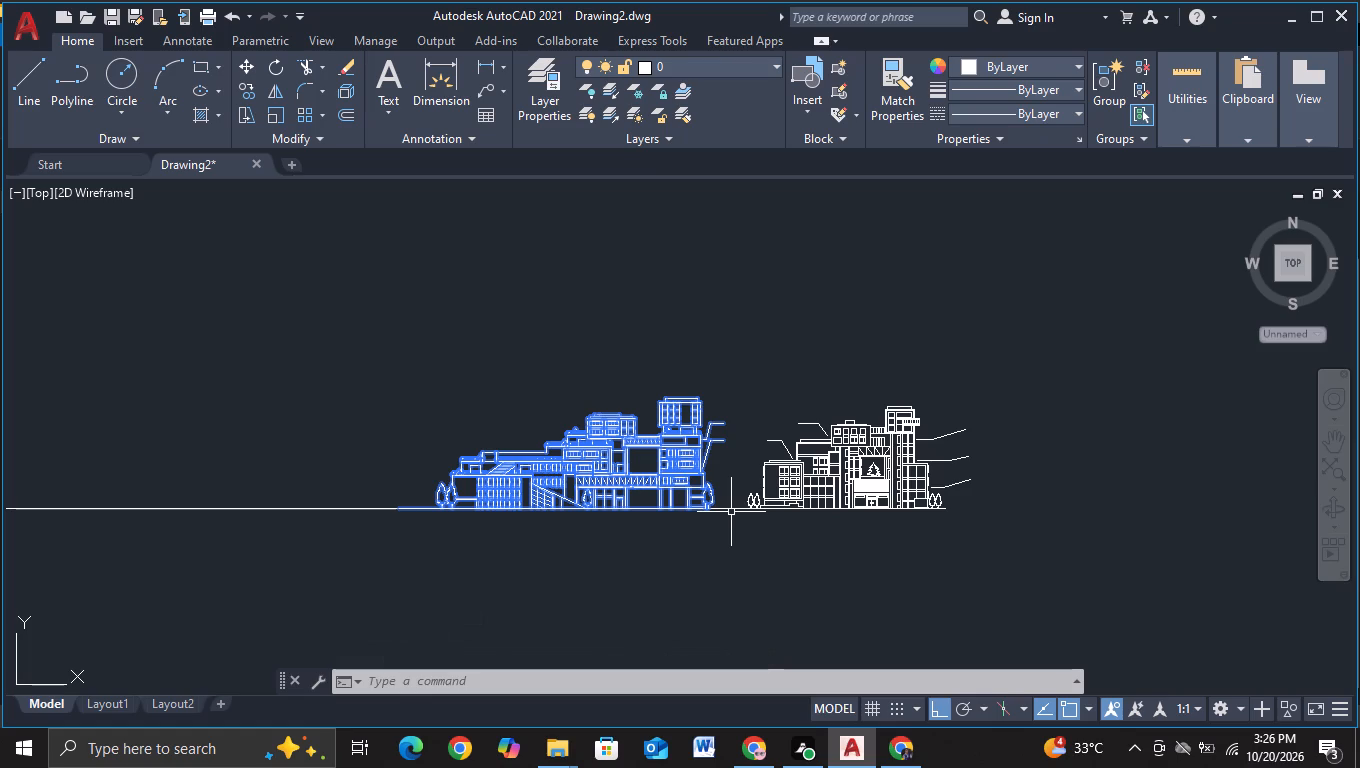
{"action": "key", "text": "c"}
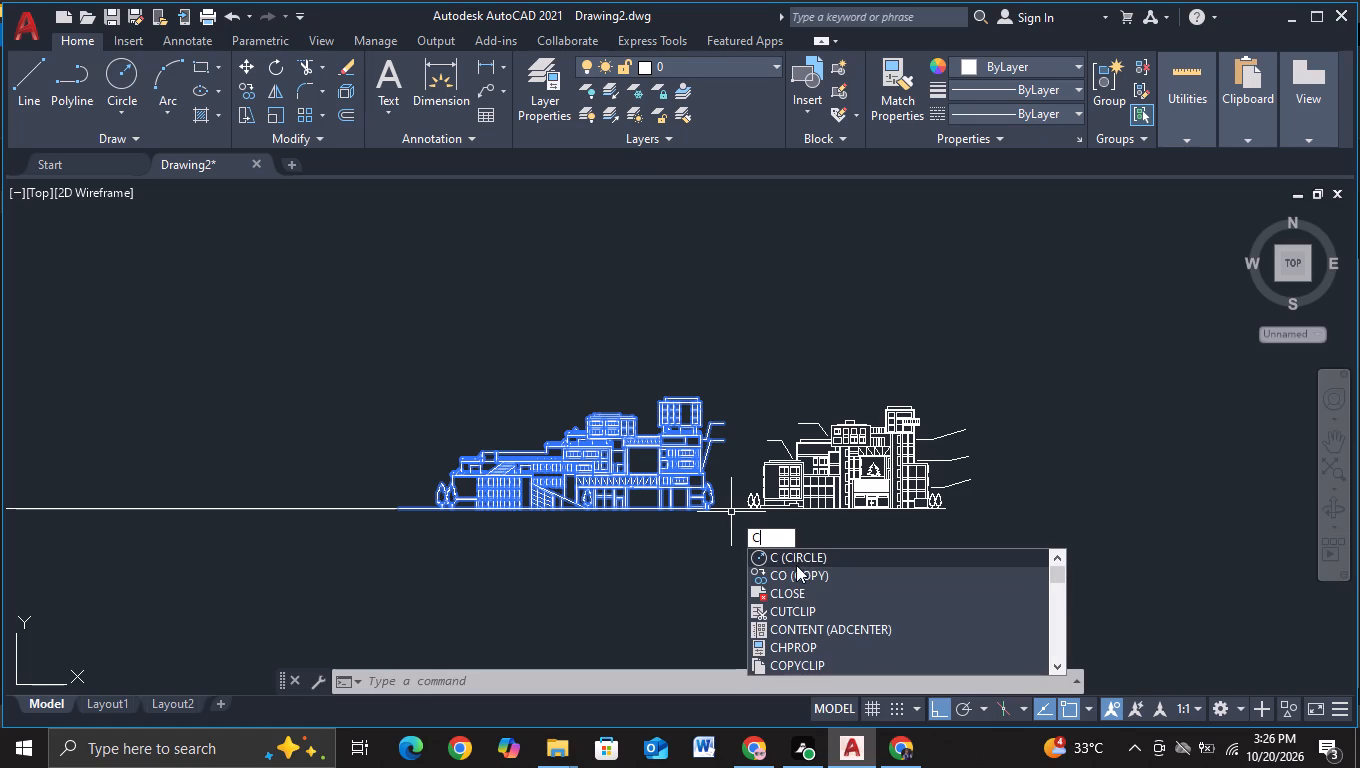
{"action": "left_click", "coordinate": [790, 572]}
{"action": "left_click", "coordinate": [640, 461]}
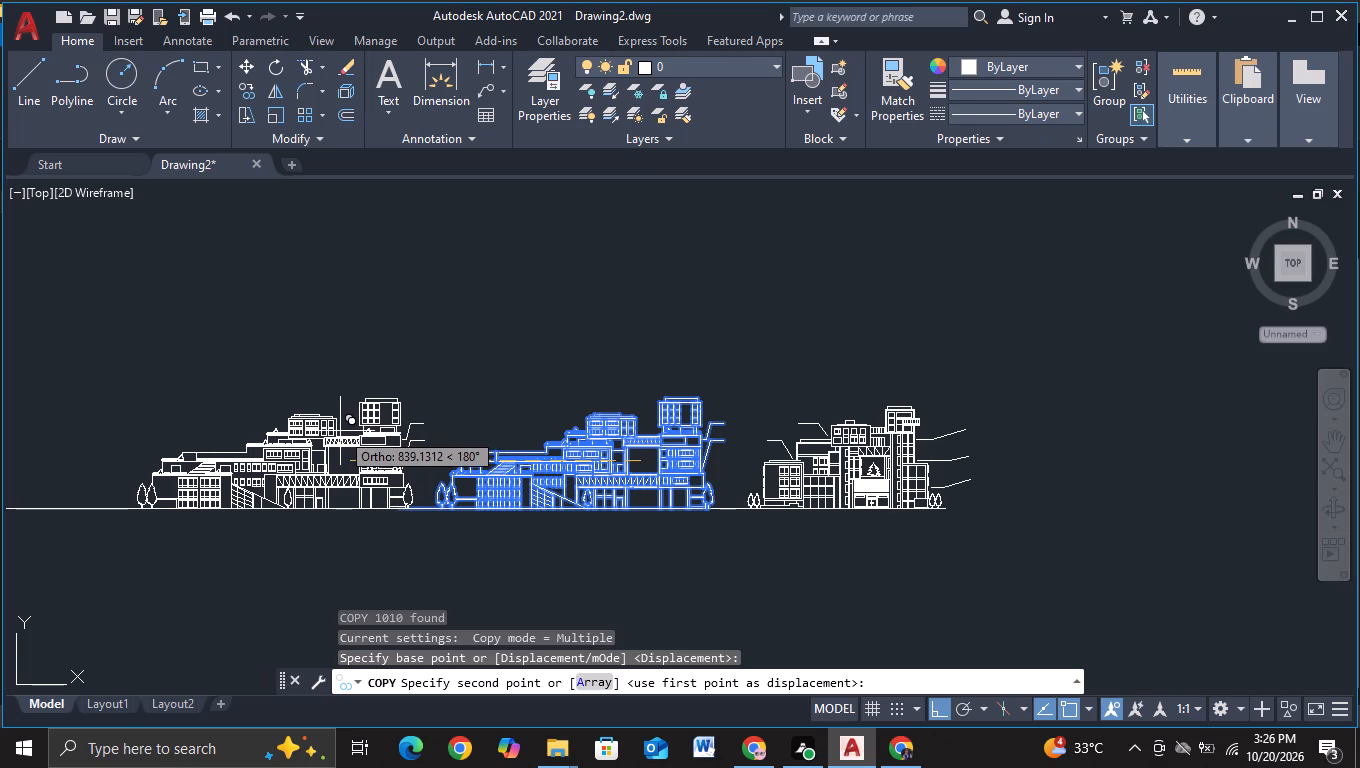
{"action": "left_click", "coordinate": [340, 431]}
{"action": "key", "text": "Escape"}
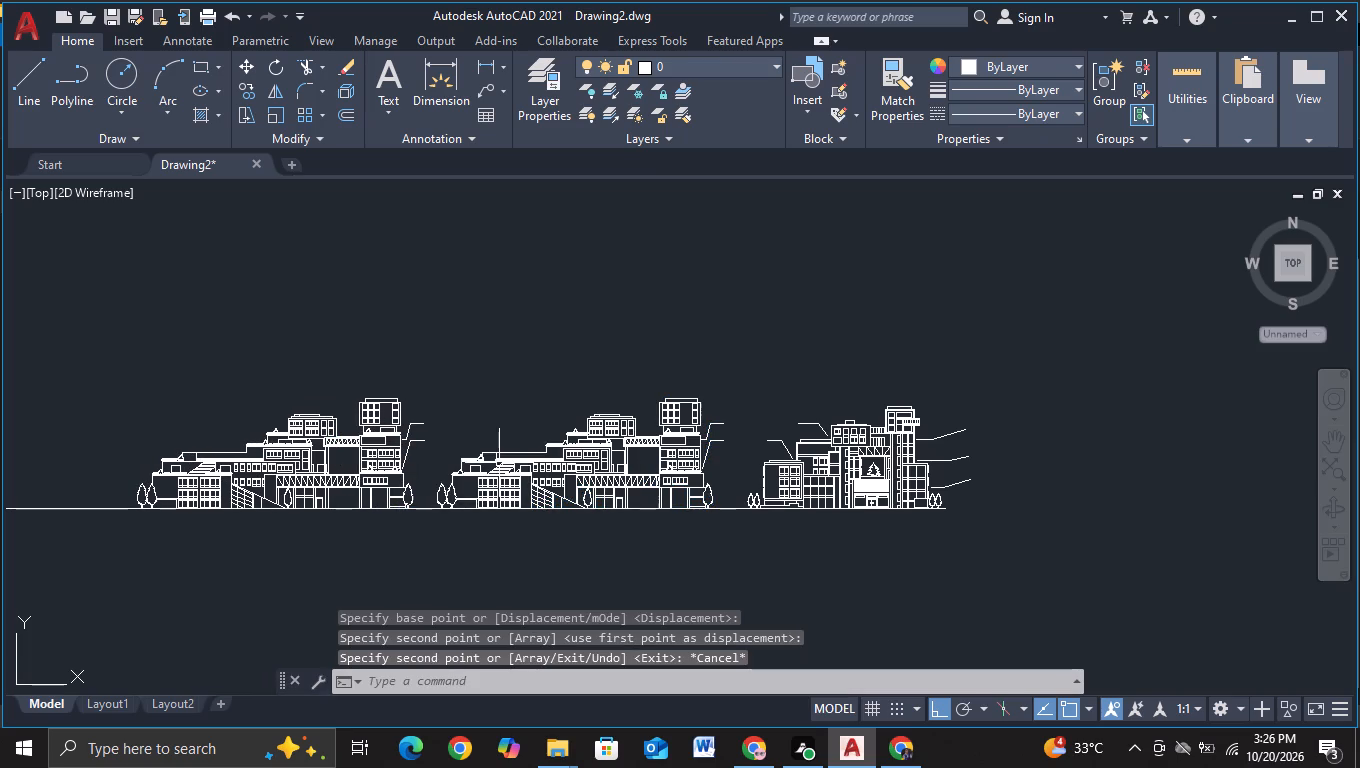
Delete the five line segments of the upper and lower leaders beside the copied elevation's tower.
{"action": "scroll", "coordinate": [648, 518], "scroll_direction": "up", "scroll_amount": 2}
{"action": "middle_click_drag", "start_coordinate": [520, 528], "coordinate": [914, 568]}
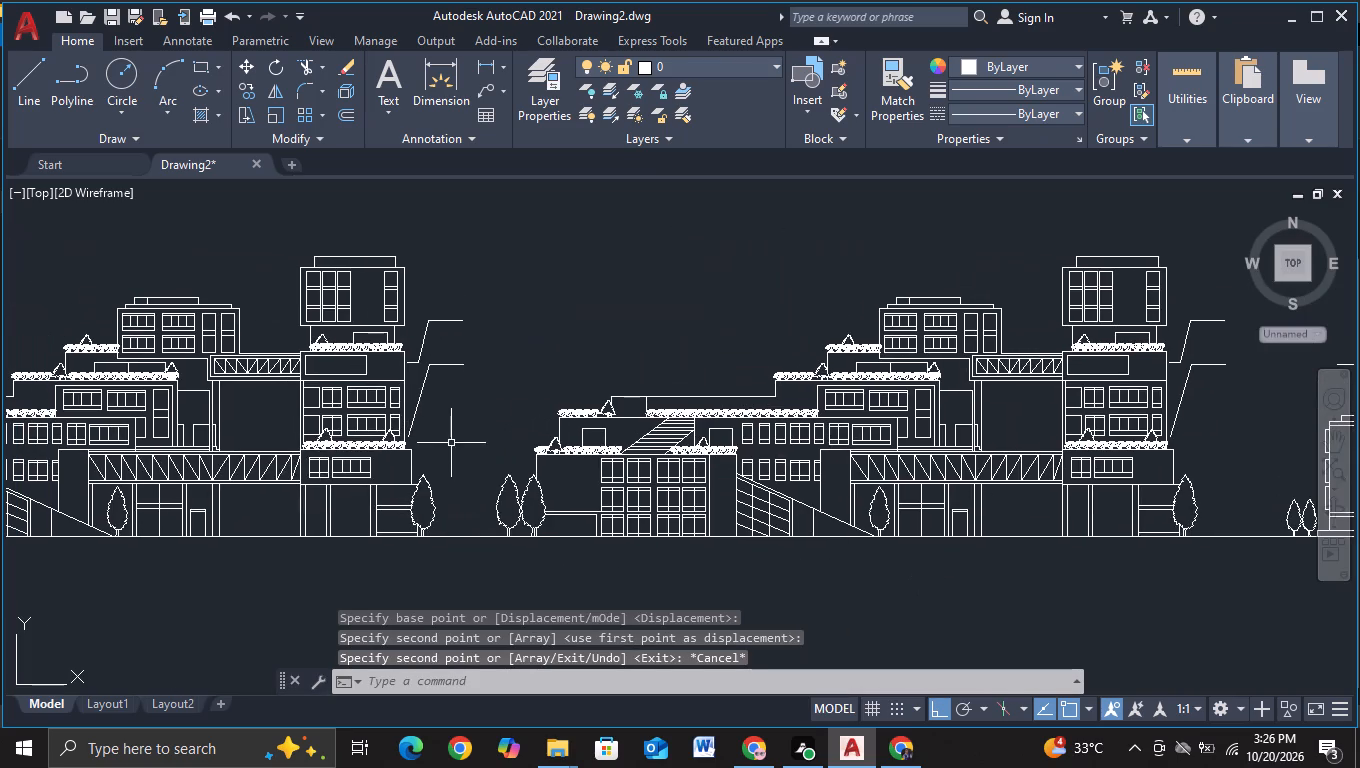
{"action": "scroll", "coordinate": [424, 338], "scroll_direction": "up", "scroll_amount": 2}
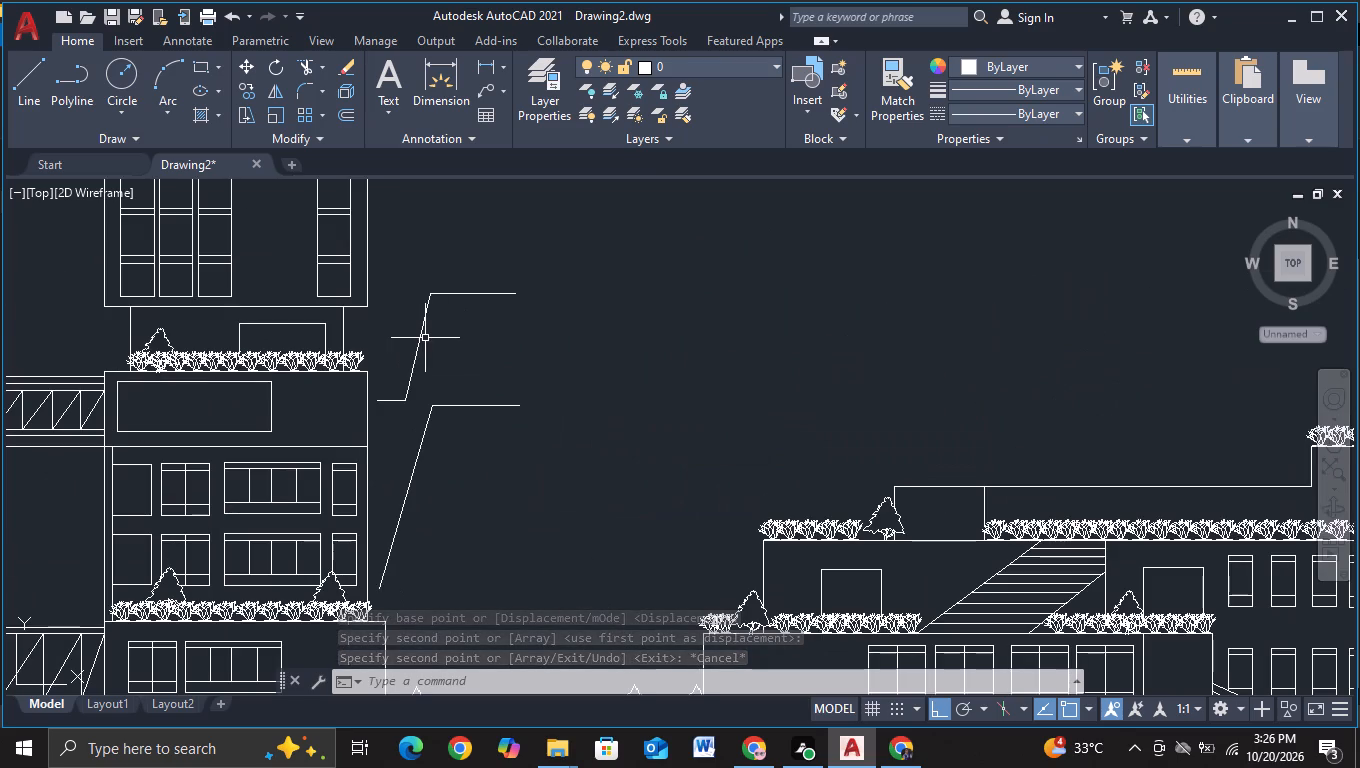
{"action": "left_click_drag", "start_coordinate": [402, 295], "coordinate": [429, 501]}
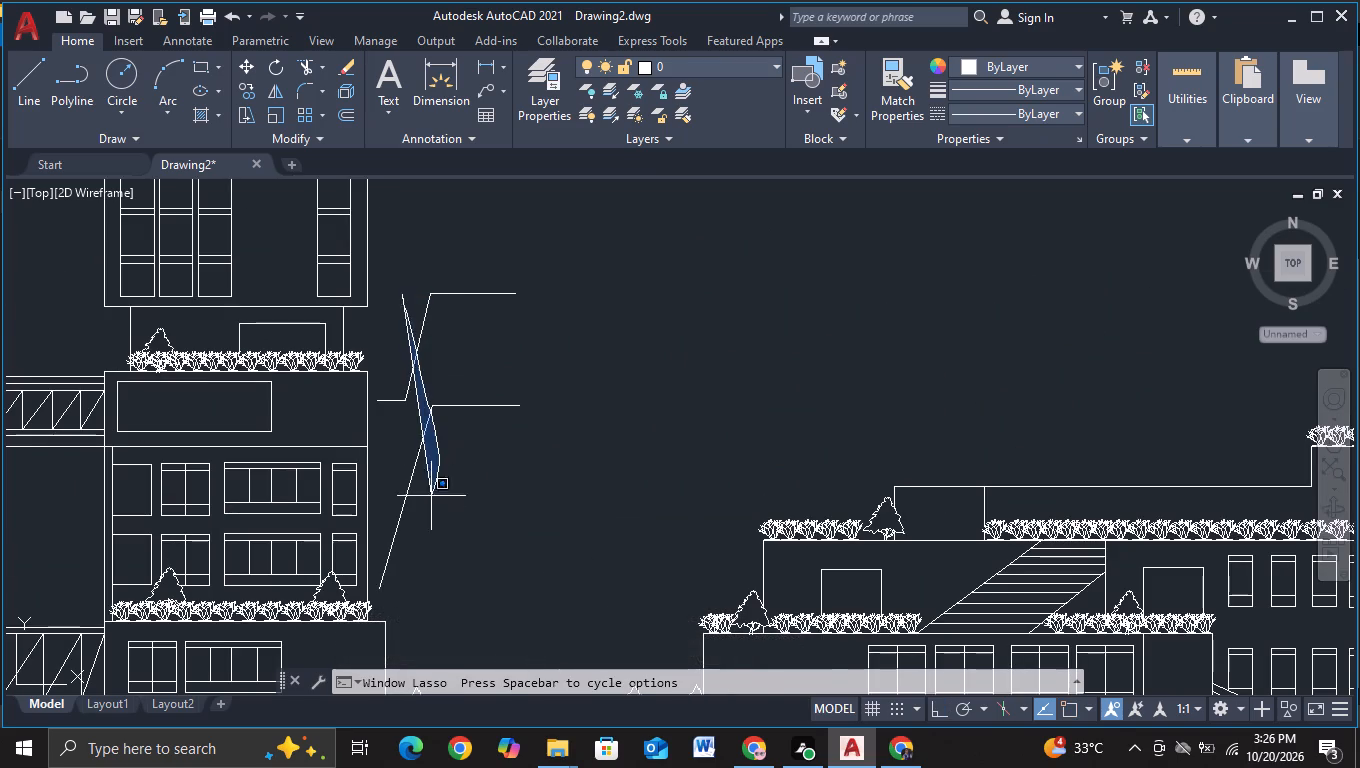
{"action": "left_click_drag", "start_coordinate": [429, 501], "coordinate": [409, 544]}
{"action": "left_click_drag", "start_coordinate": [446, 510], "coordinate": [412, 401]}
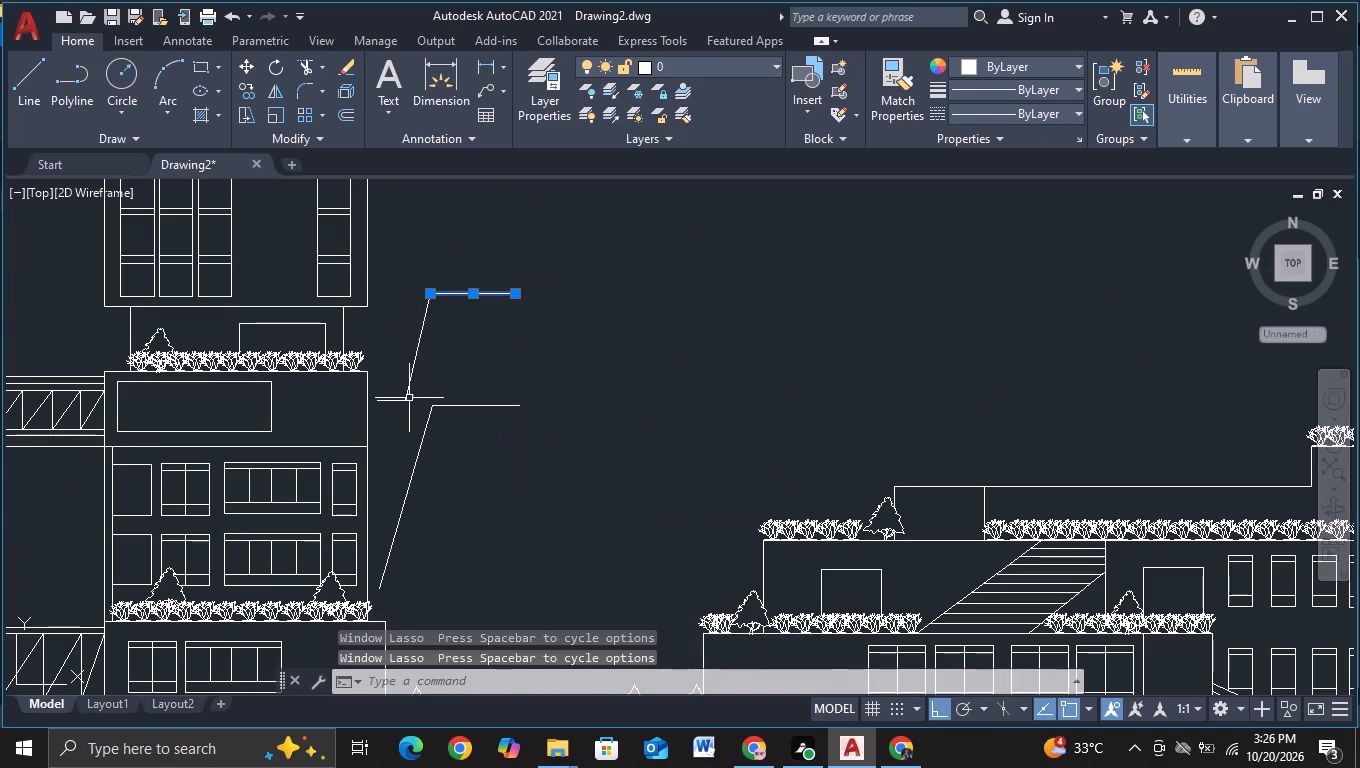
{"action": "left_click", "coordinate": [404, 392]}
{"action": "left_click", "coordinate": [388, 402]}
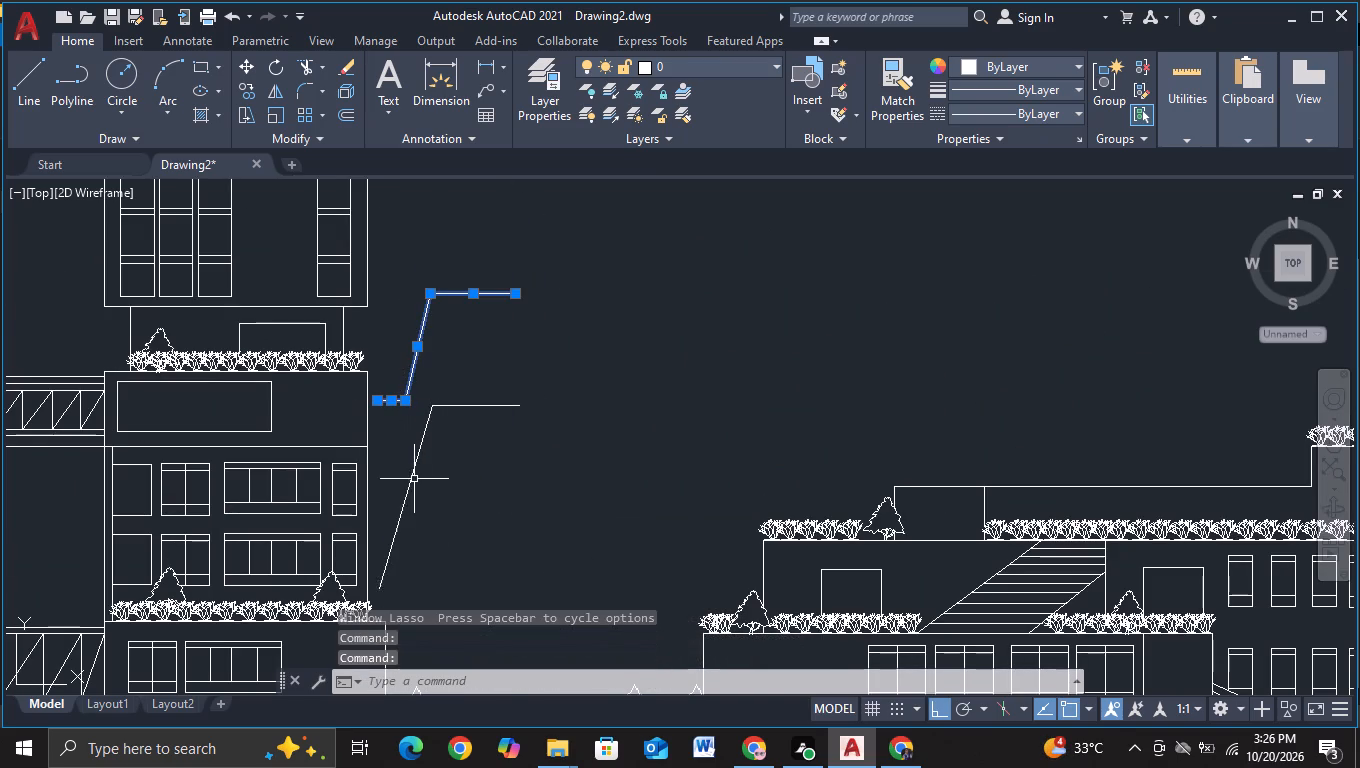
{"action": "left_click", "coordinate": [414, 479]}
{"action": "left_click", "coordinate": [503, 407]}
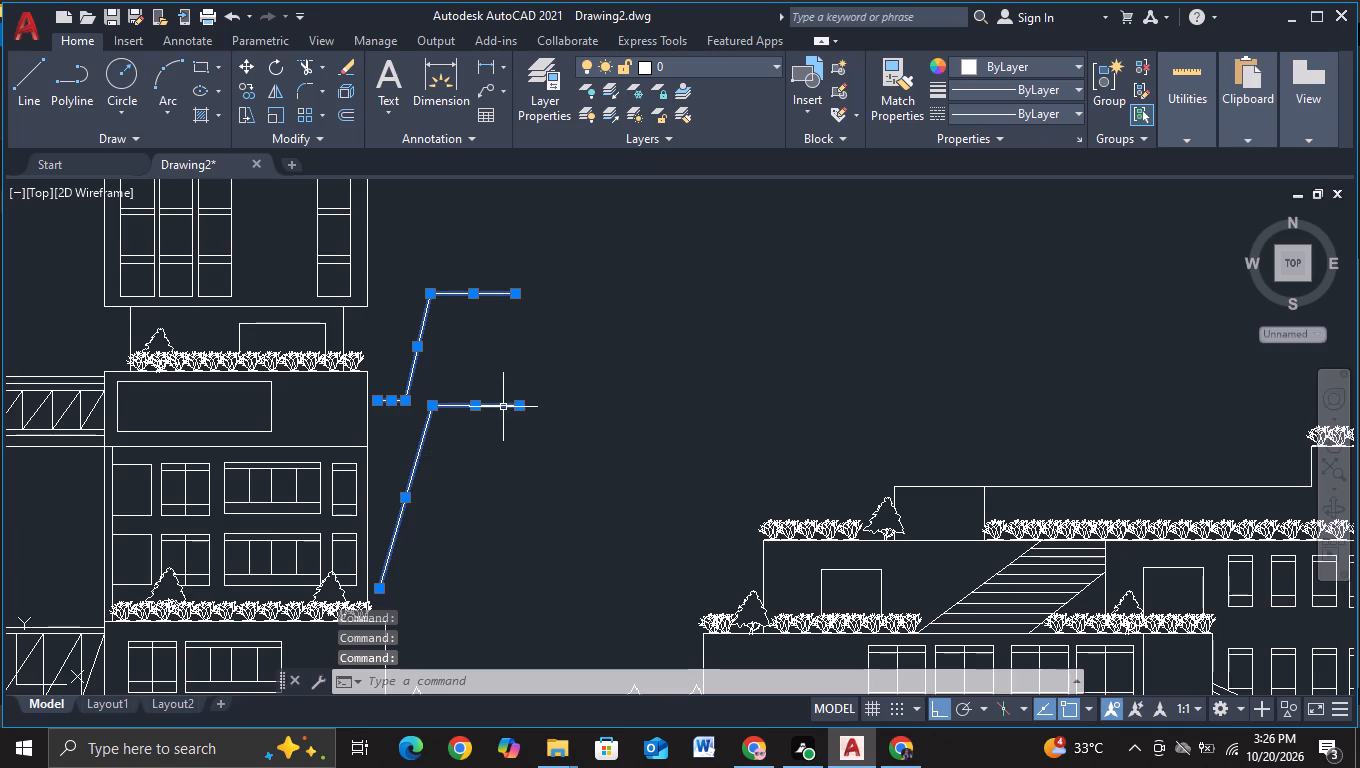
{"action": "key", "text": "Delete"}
Draw a straight horizontal line extending the ground line outward from its end beyond the second elevation's outer trees.
{"action": "scroll", "coordinate": [503, 407], "scroll_direction": "down", "scroll_amount": 2}
{"action": "middle_click_drag", "start_coordinate": [512, 429], "coordinate": [517, 410]}
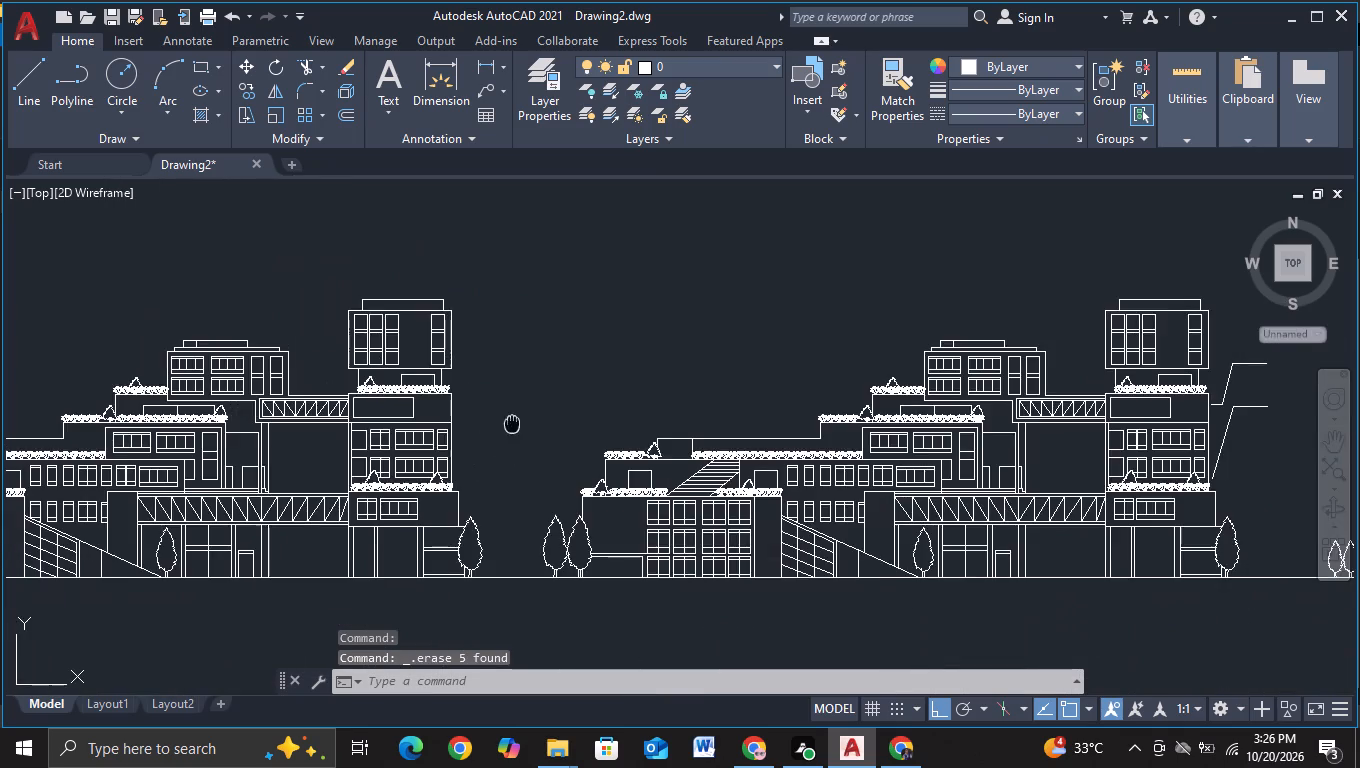
{"action": "middle_click_drag", "start_coordinate": [517, 410], "coordinate": [587, 315]}
{"action": "scroll", "coordinate": [587, 317], "scroll_direction": "down", "scroll_amount": 1}
{"action": "middle_click_drag", "start_coordinate": [585, 351], "coordinate": [670, 303]}
{"action": "middle_click_drag", "start_coordinate": [670, 303], "coordinate": [615, 437]}
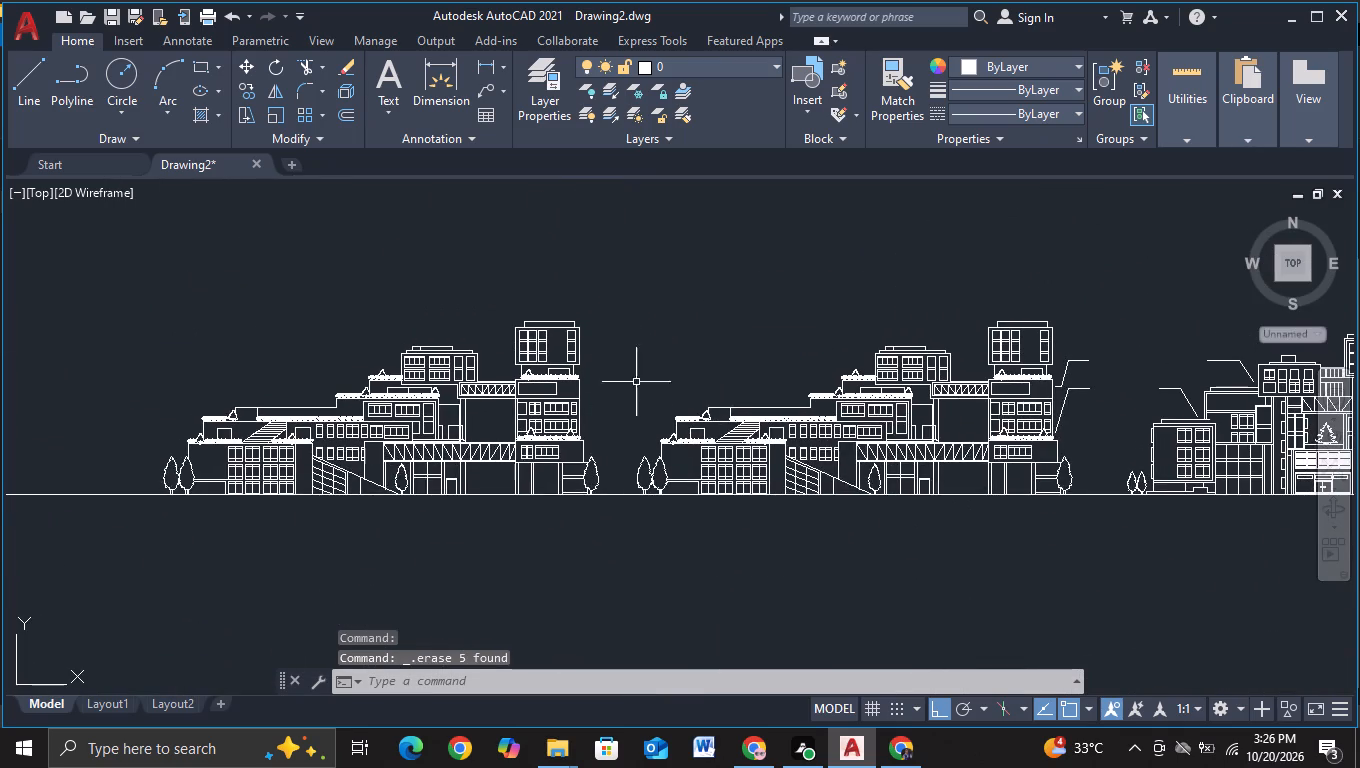
{"action": "middle_click_drag", "start_coordinate": [644, 363], "coordinate": [557, 362]}
{"action": "middle_click_drag", "start_coordinate": [696, 311], "coordinate": [336, 279]}
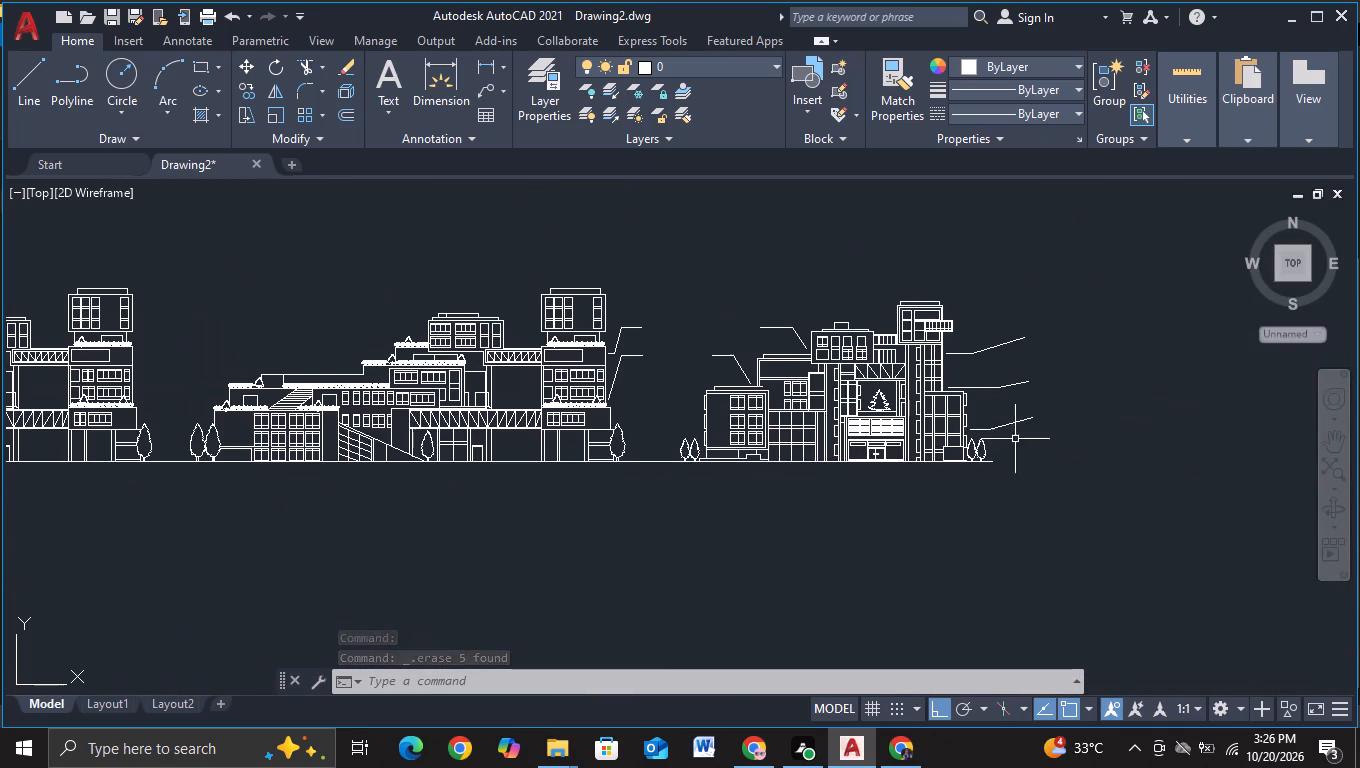
{"action": "left_click", "coordinate": [25, 90]}
{"action": "scroll", "coordinate": [68, 570], "scroll_direction": "down", "scroll_amount": 2}
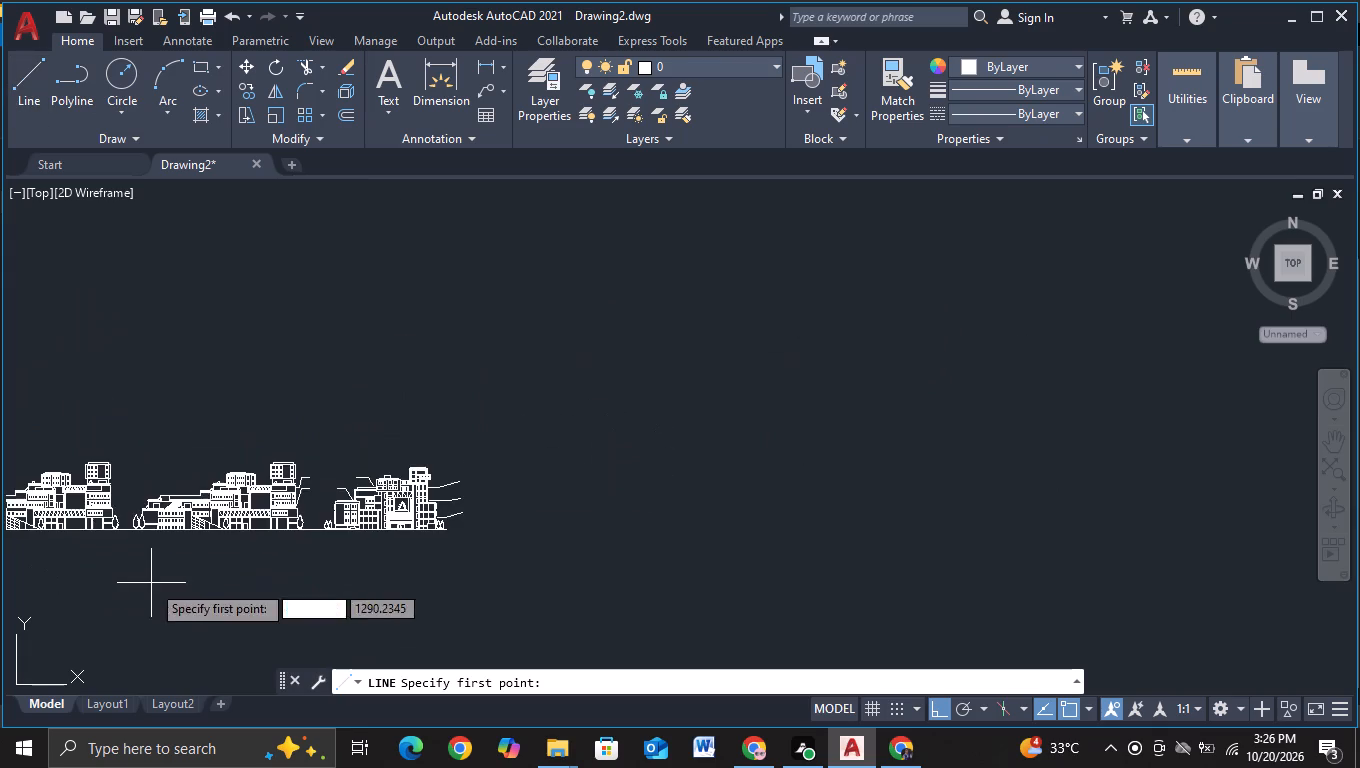
{"action": "middle_click_drag", "start_coordinate": [151, 583], "coordinate": [526, 600]}
{"action": "scroll", "coordinate": [526, 600], "scroll_direction": "up", "scroll_amount": 1}
{"action": "middle_click_drag", "start_coordinate": [522, 602], "coordinate": [470, 493]}
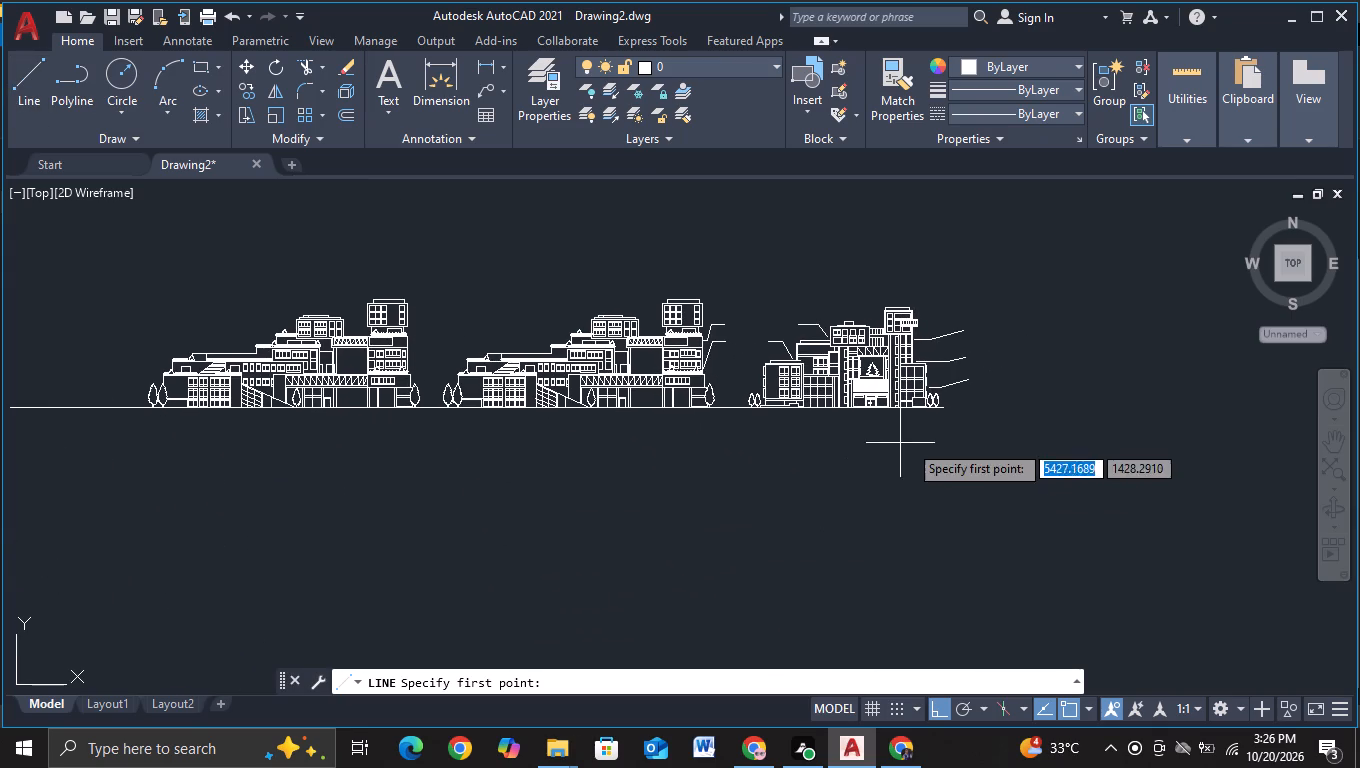
{"action": "left_click", "coordinate": [949, 411]}
{"action": "left_click", "coordinate": [1110, 401]}
{"action": "key", "text": "Escape"}
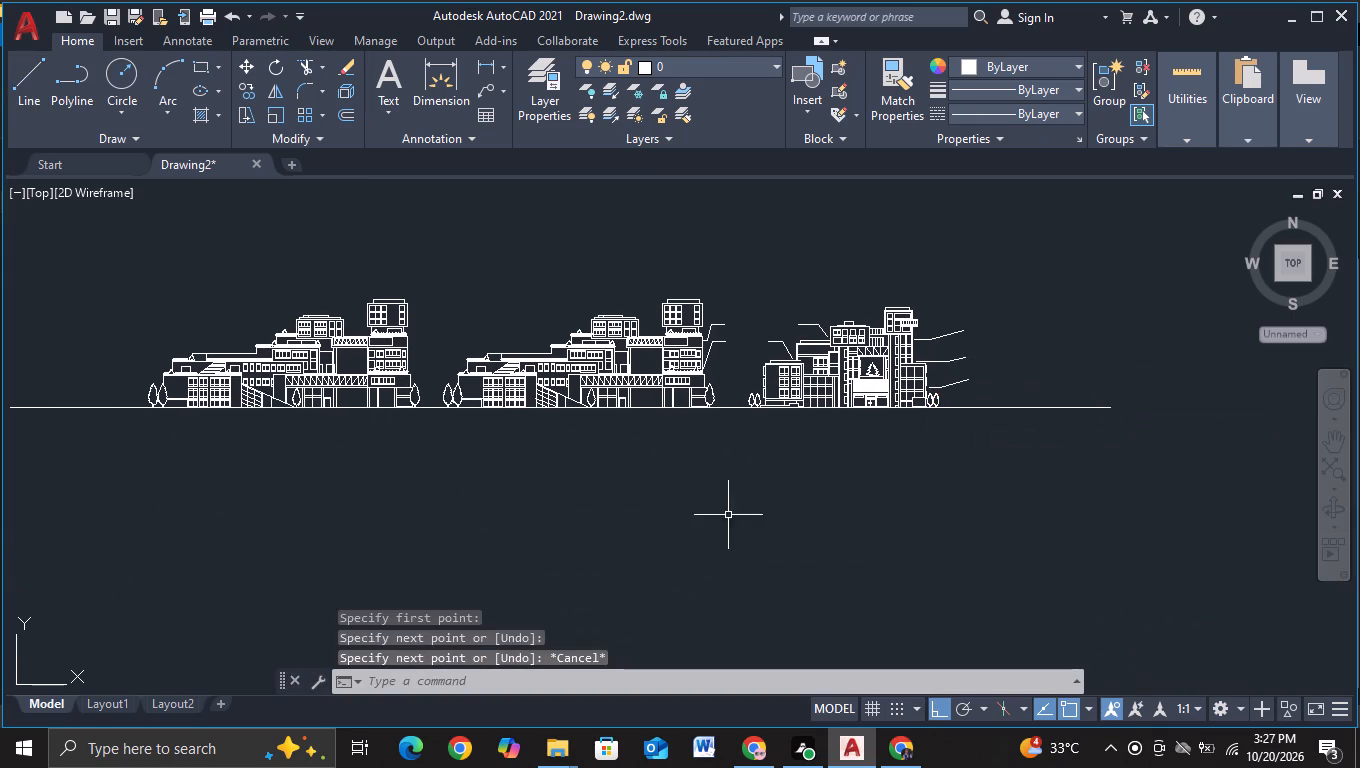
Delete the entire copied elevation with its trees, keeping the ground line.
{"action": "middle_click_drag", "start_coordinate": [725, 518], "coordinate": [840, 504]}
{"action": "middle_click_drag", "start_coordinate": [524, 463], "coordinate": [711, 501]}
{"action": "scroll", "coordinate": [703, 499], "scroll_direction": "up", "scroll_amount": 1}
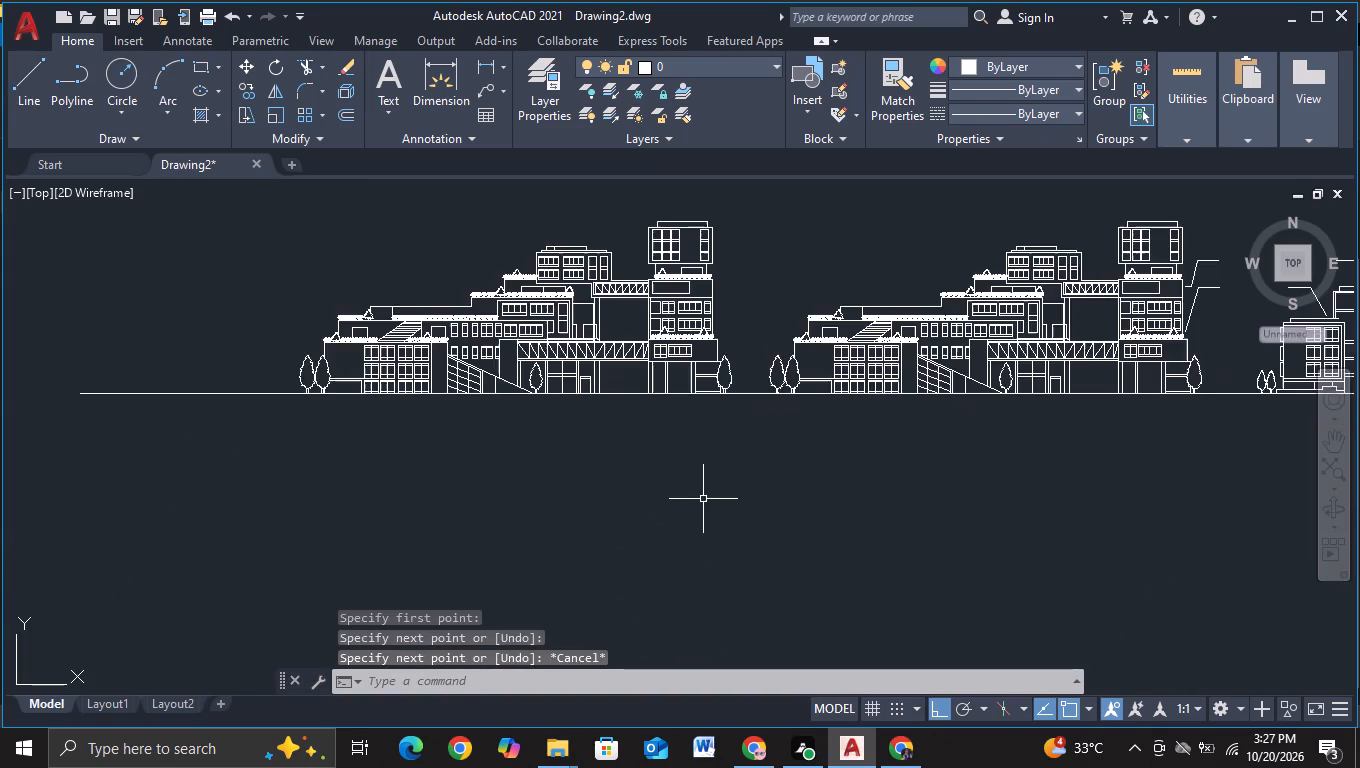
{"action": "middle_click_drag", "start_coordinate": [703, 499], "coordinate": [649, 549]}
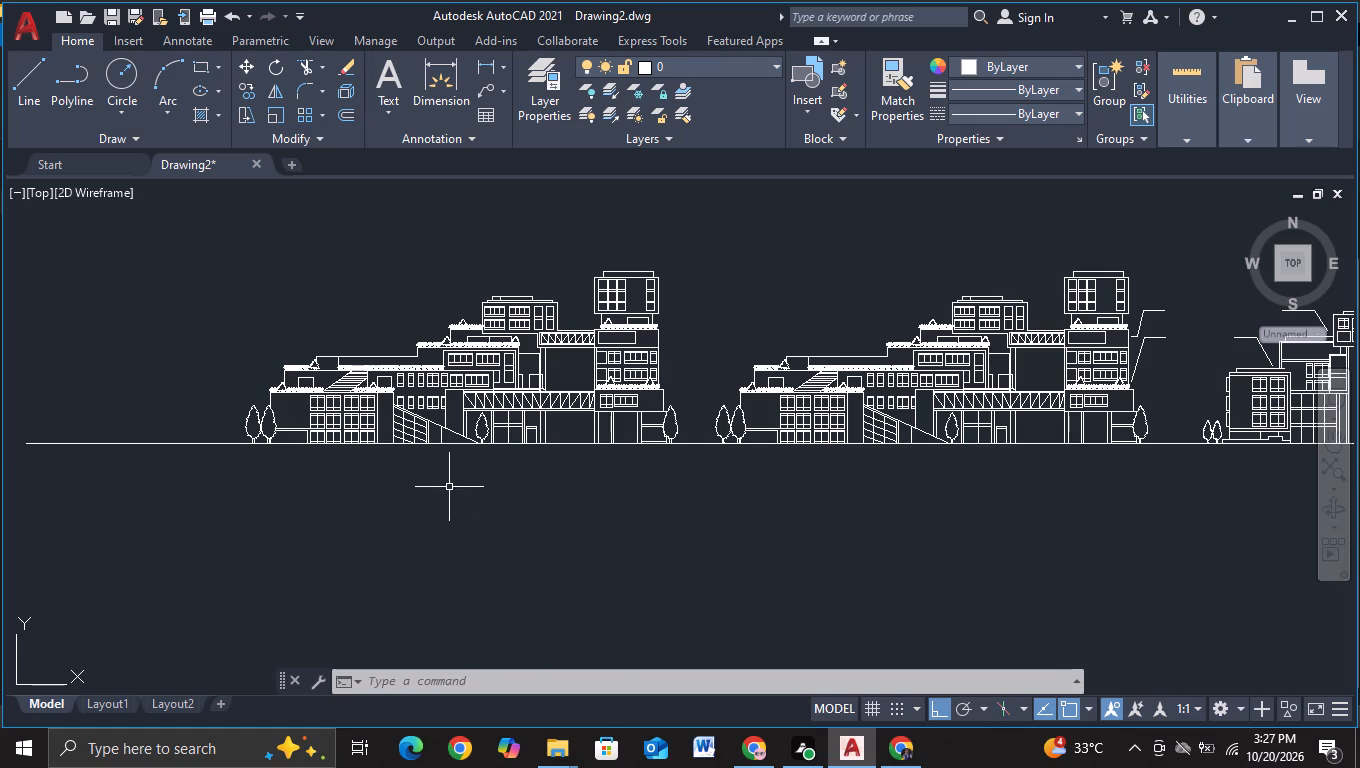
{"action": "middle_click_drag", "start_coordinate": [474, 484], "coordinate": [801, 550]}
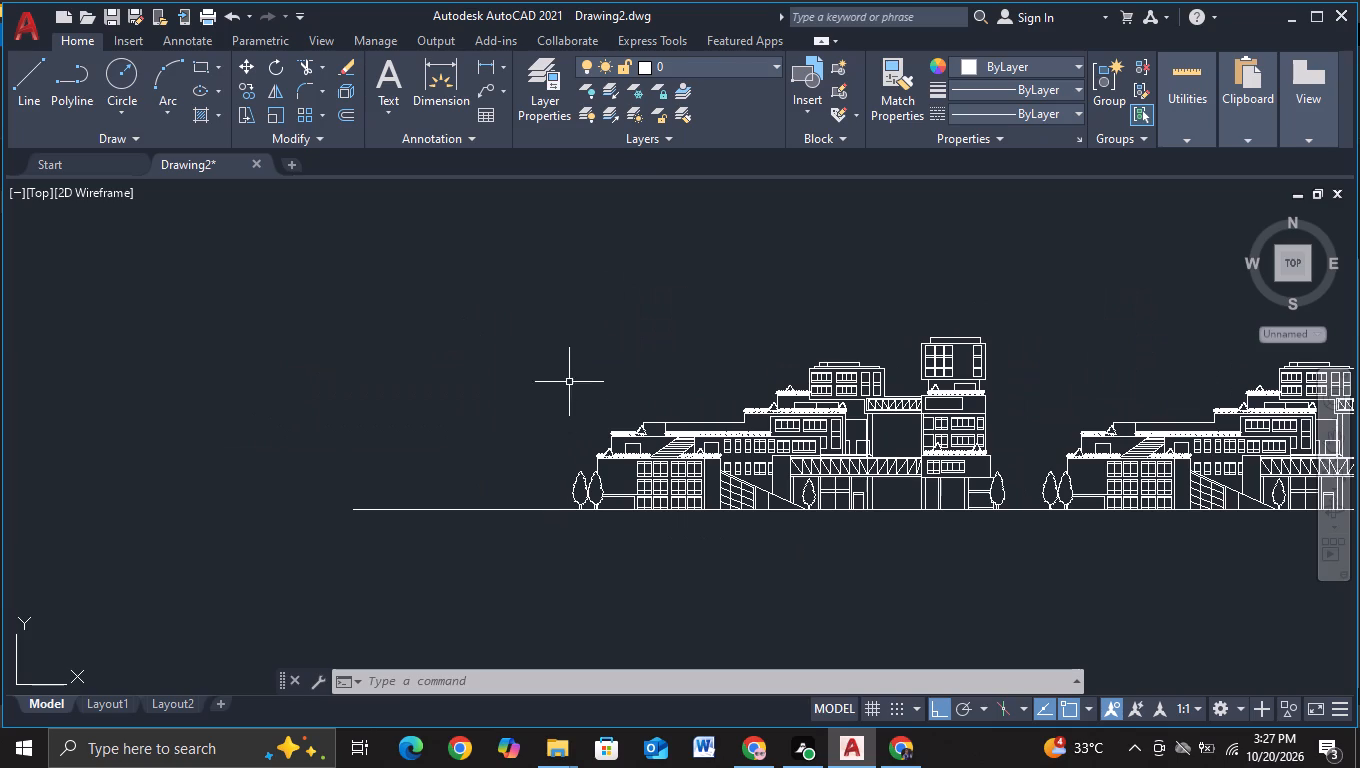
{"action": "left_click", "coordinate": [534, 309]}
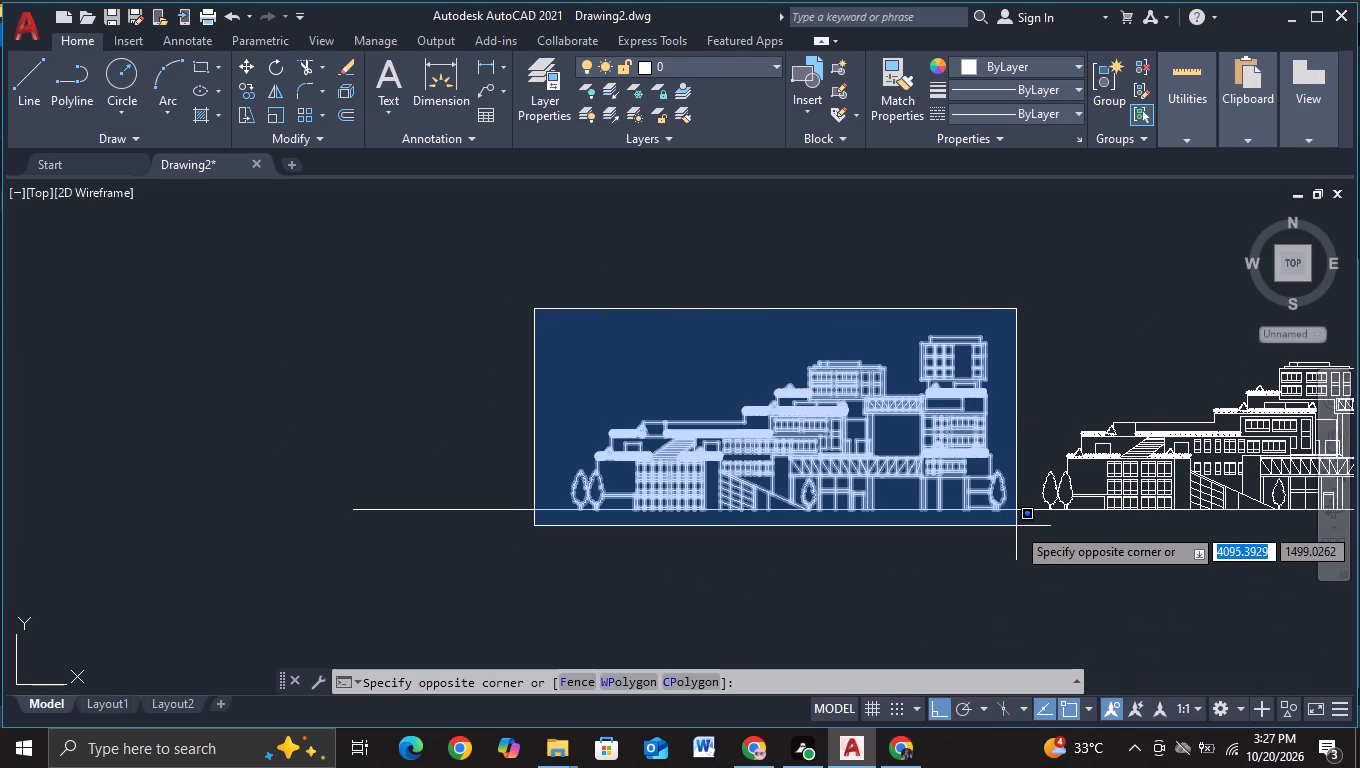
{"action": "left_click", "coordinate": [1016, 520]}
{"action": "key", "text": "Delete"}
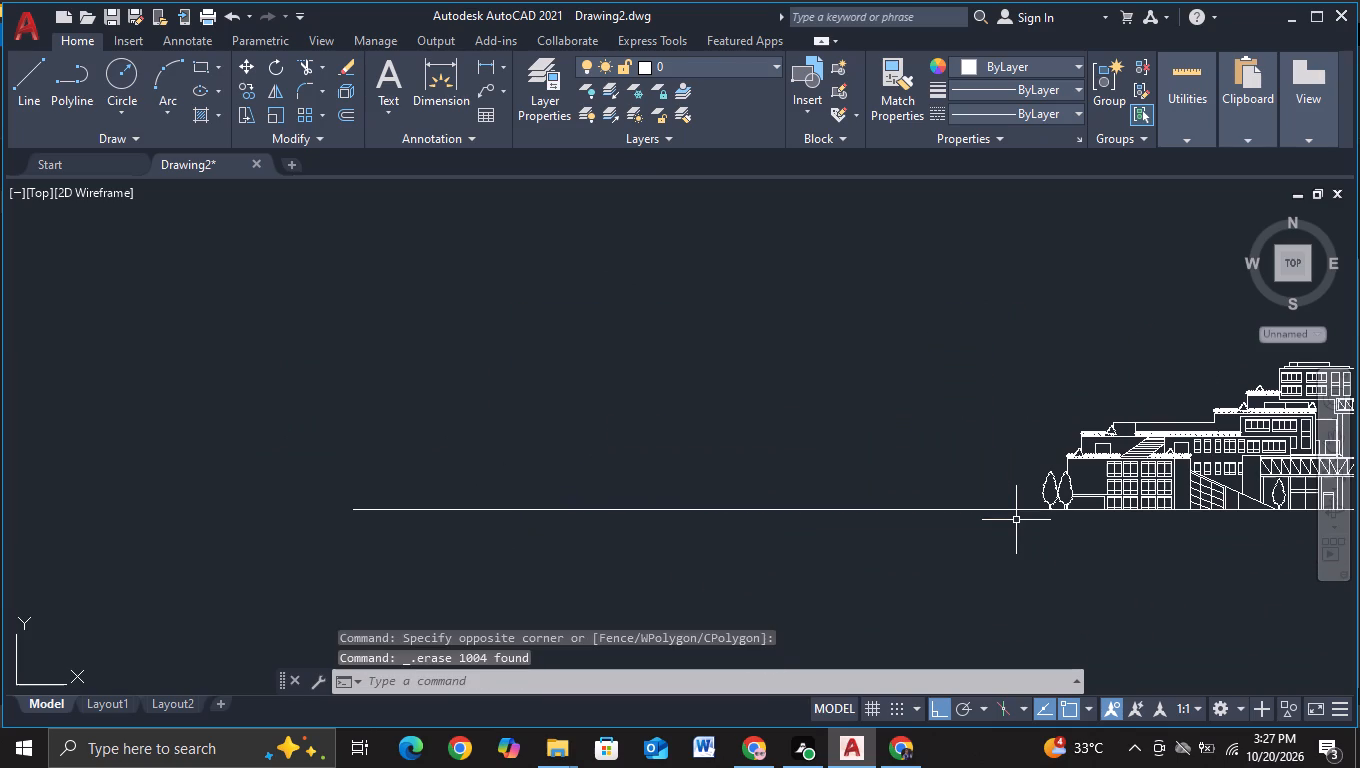
Copy the first elevation's stepped wing, trees and both truss bridges, without the tower, about 622 units at 180° along the ground line.
{"action": "middle_click_drag", "start_coordinate": [1006, 551], "coordinate": [131, 465]}
{"action": "scroll", "coordinate": [220, 470], "scroll_direction": "up", "scroll_amount": 1}
{"action": "middle_click_drag", "start_coordinate": [475, 535], "coordinate": [552, 586]}
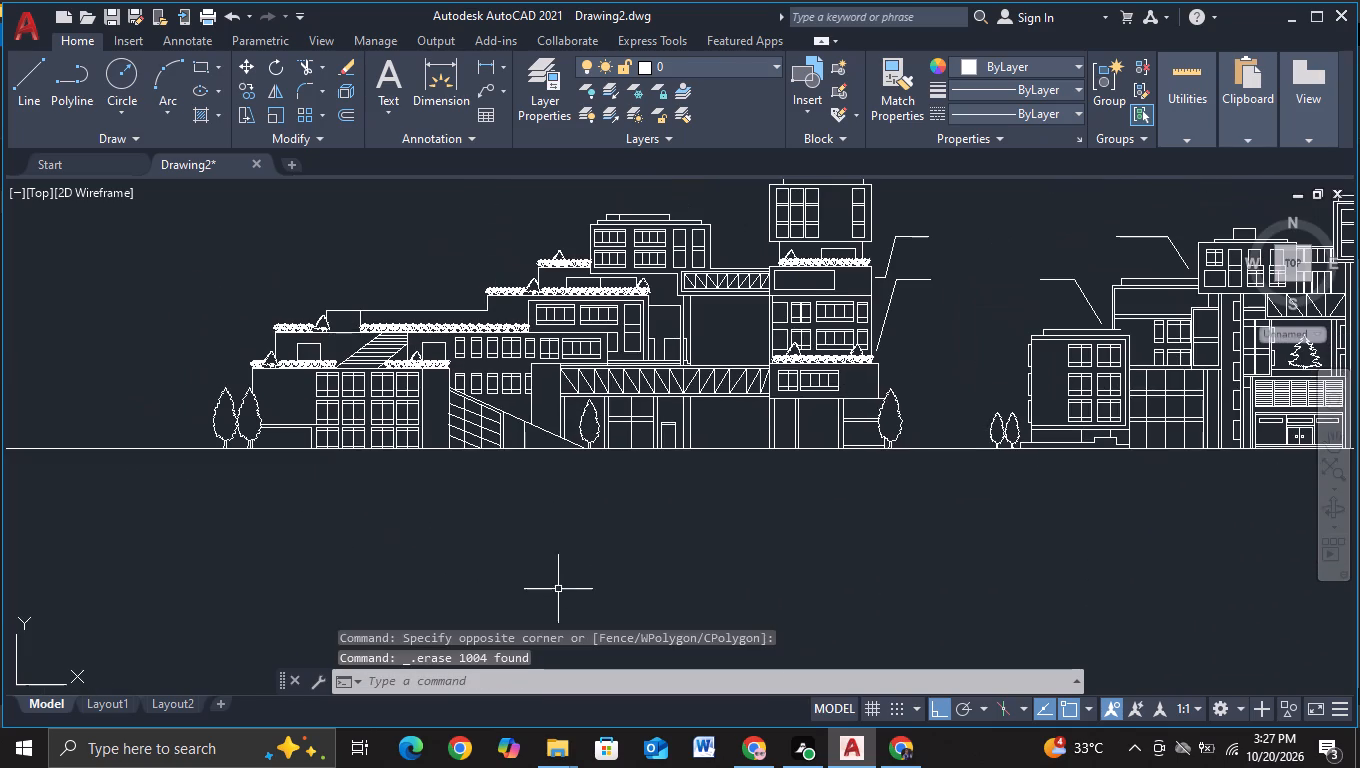
{"action": "middle_click_drag", "start_coordinate": [167, 268], "coordinate": [326, 406]}
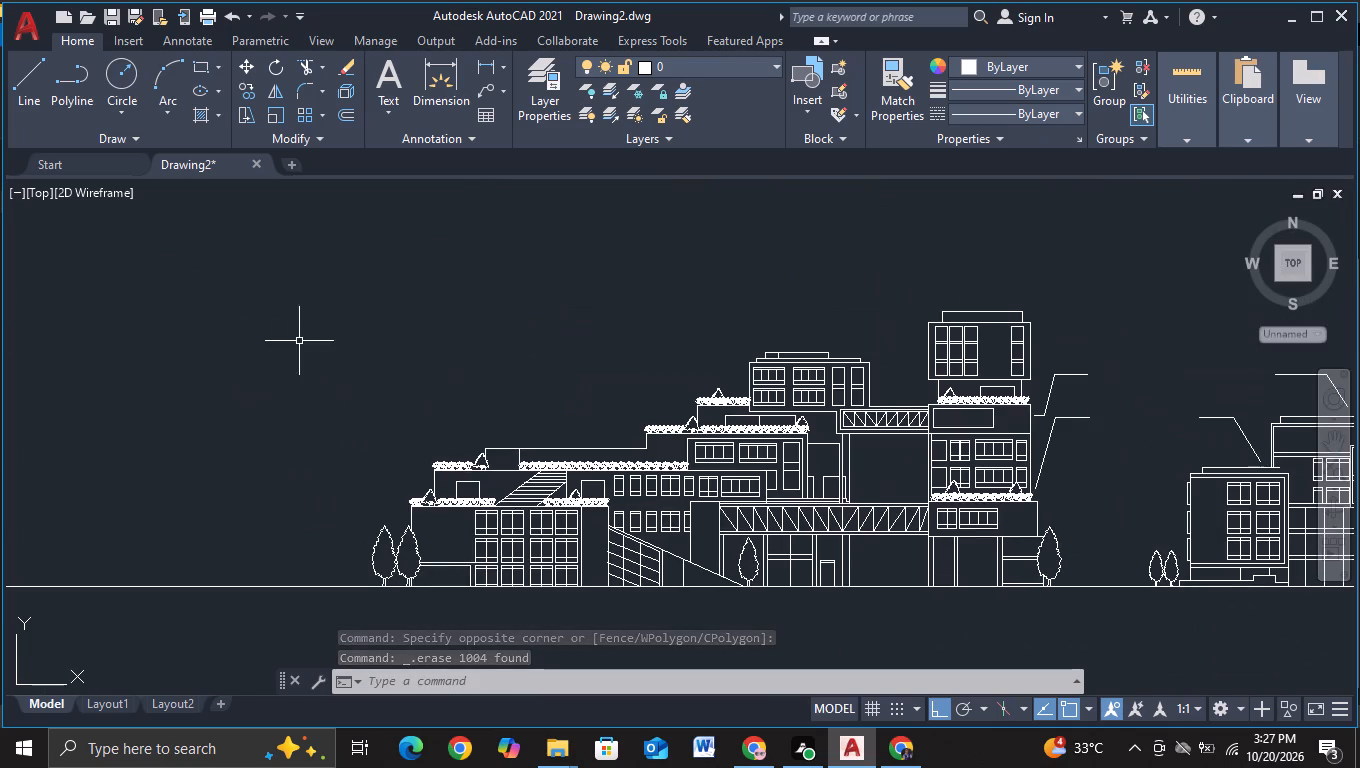
{"action": "left_click", "coordinate": [283, 303]}
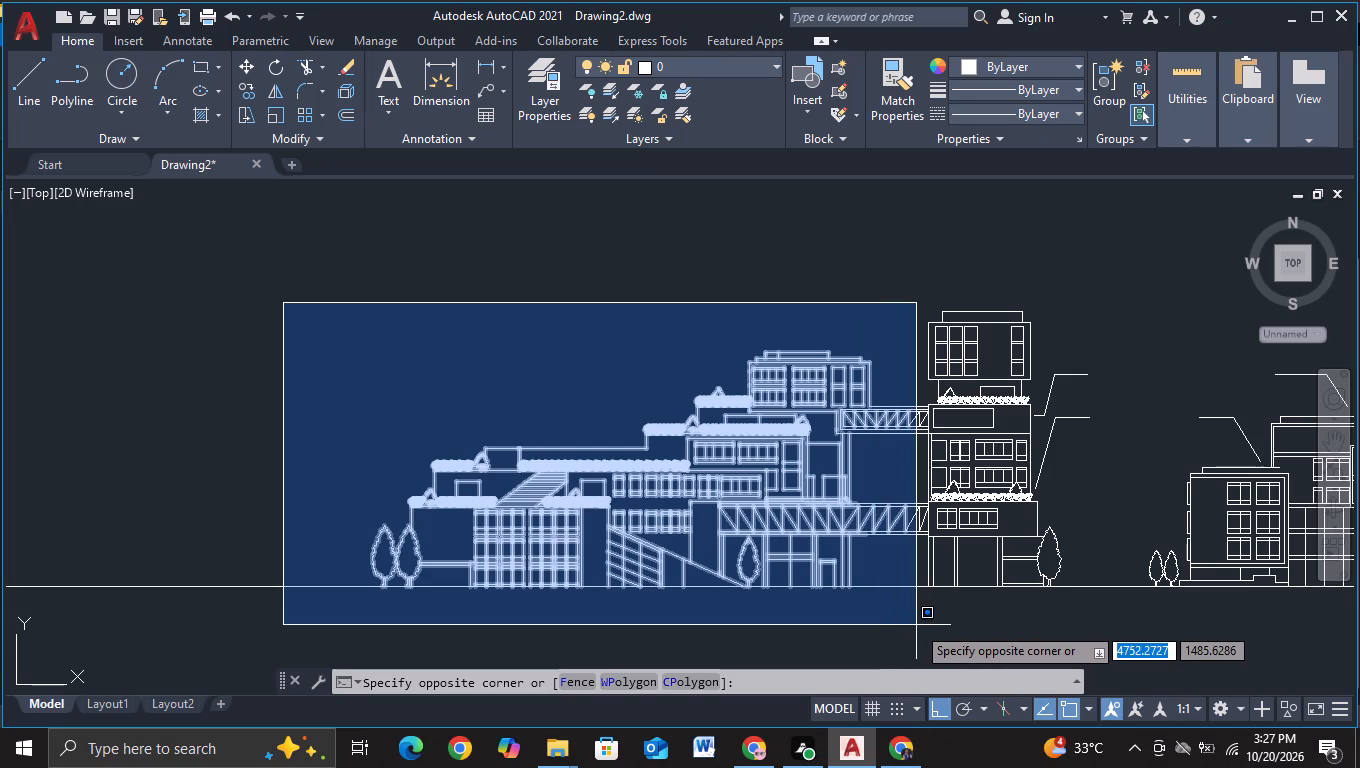
{"action": "scroll", "coordinate": [927, 627], "scroll_direction": "up", "scroll_amount": 2}
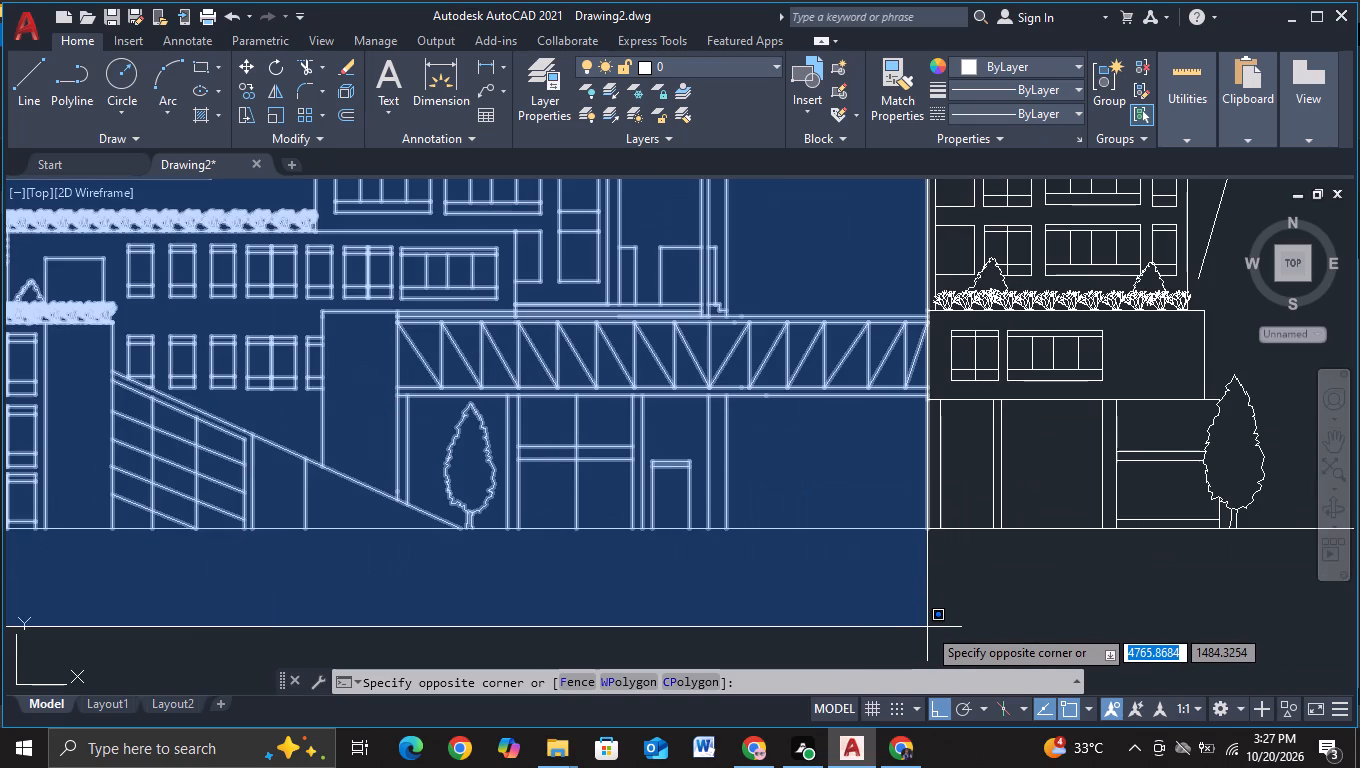
{"action": "scroll", "coordinate": [927, 627], "scroll_direction": "down", "scroll_amount": 1}
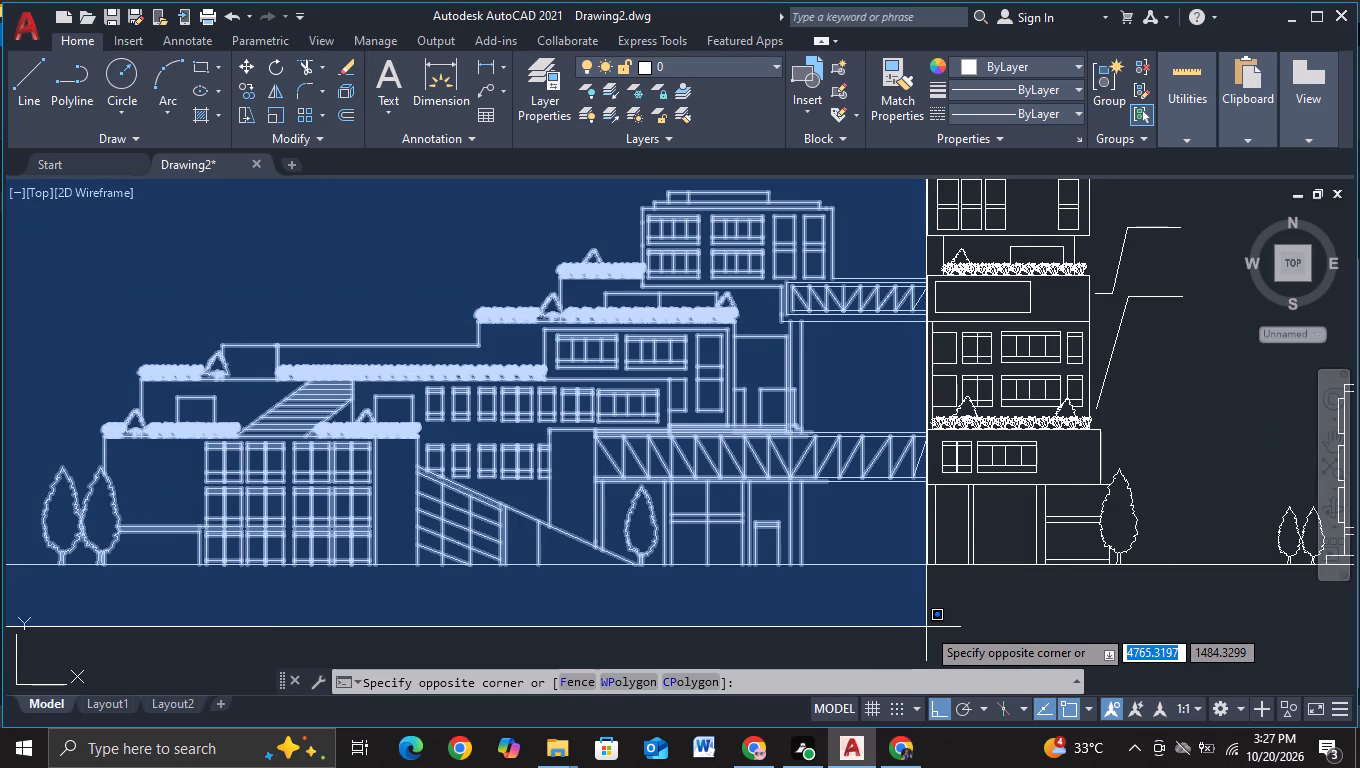
{"action": "left_click", "coordinate": [926, 627]}
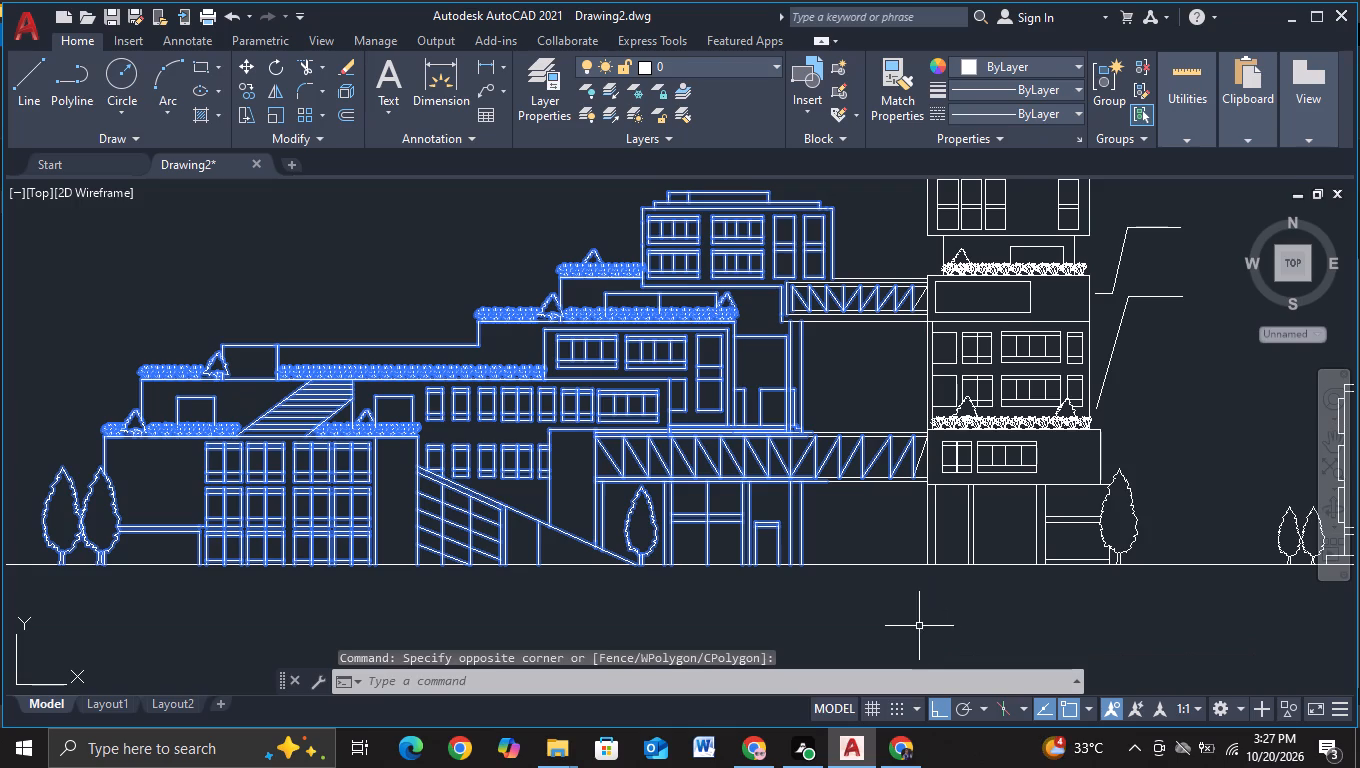
{"action": "left_click_drag", "start_coordinate": [879, 398], "coordinate": [878, 536]}
{"action": "left_click_drag", "start_coordinate": [860, 538], "coordinate": [868, 318]}
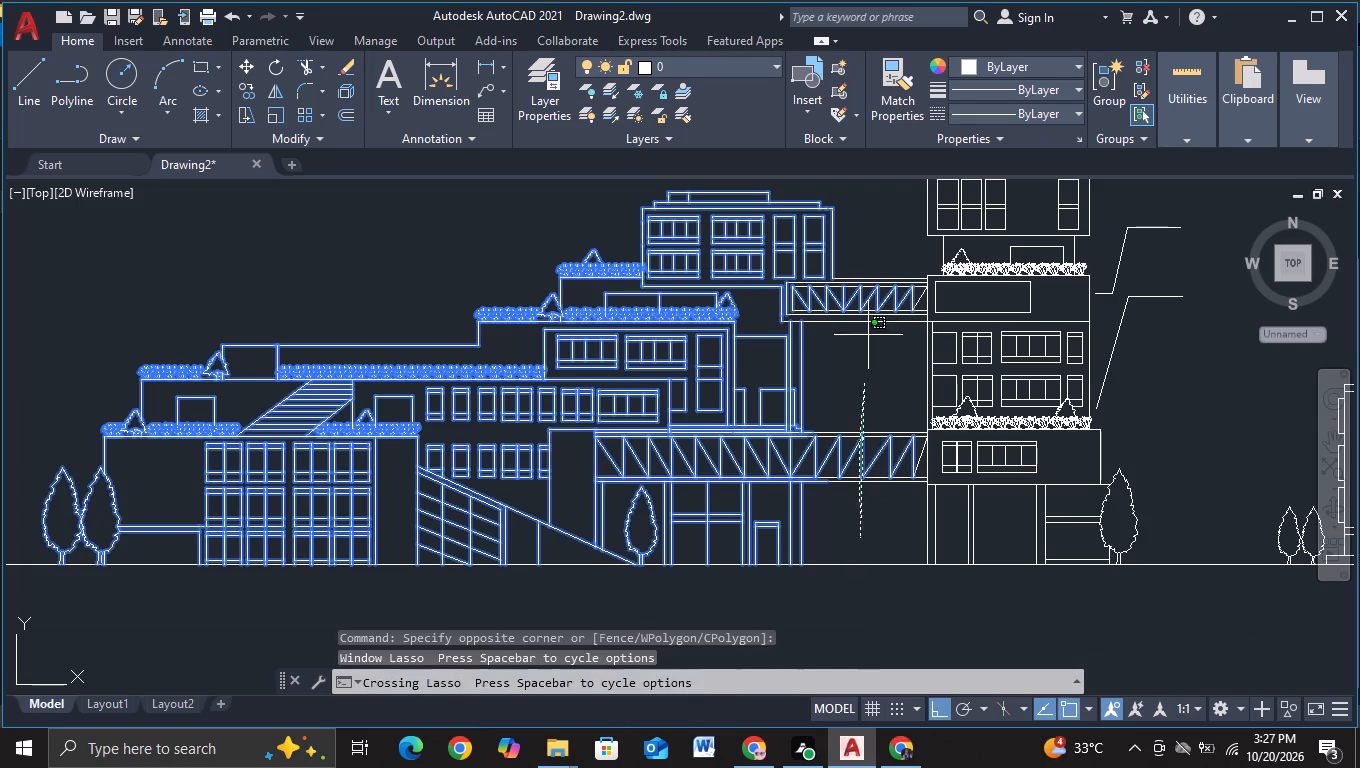
{"action": "left_click_drag", "start_coordinate": [868, 318], "coordinate": [869, 292]}
{"action": "left_click_drag", "start_coordinate": [850, 343], "coordinate": [858, 180]}
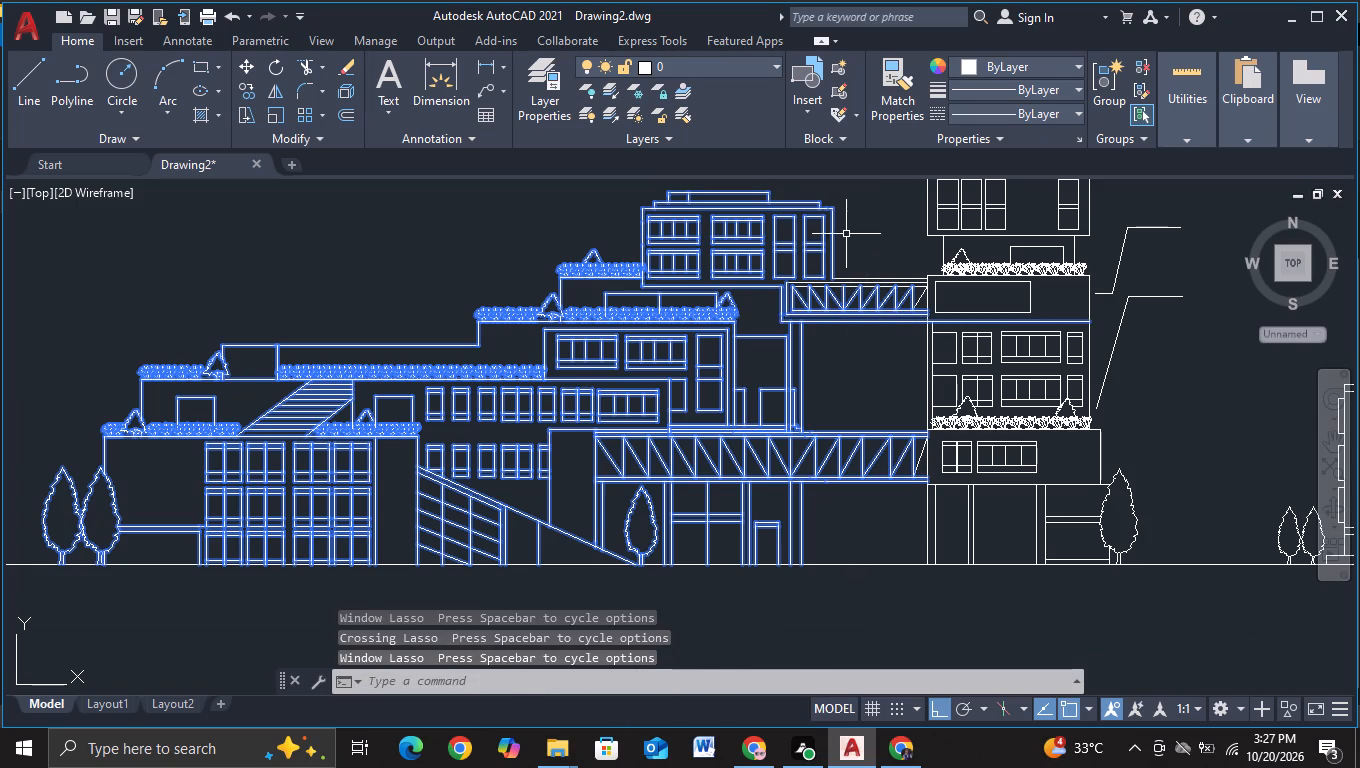
{"action": "left_click_drag", "start_coordinate": [860, 233], "coordinate": [856, 395]}
{"action": "middle_click_drag", "start_coordinate": [864, 365], "coordinate": [827, 477]}
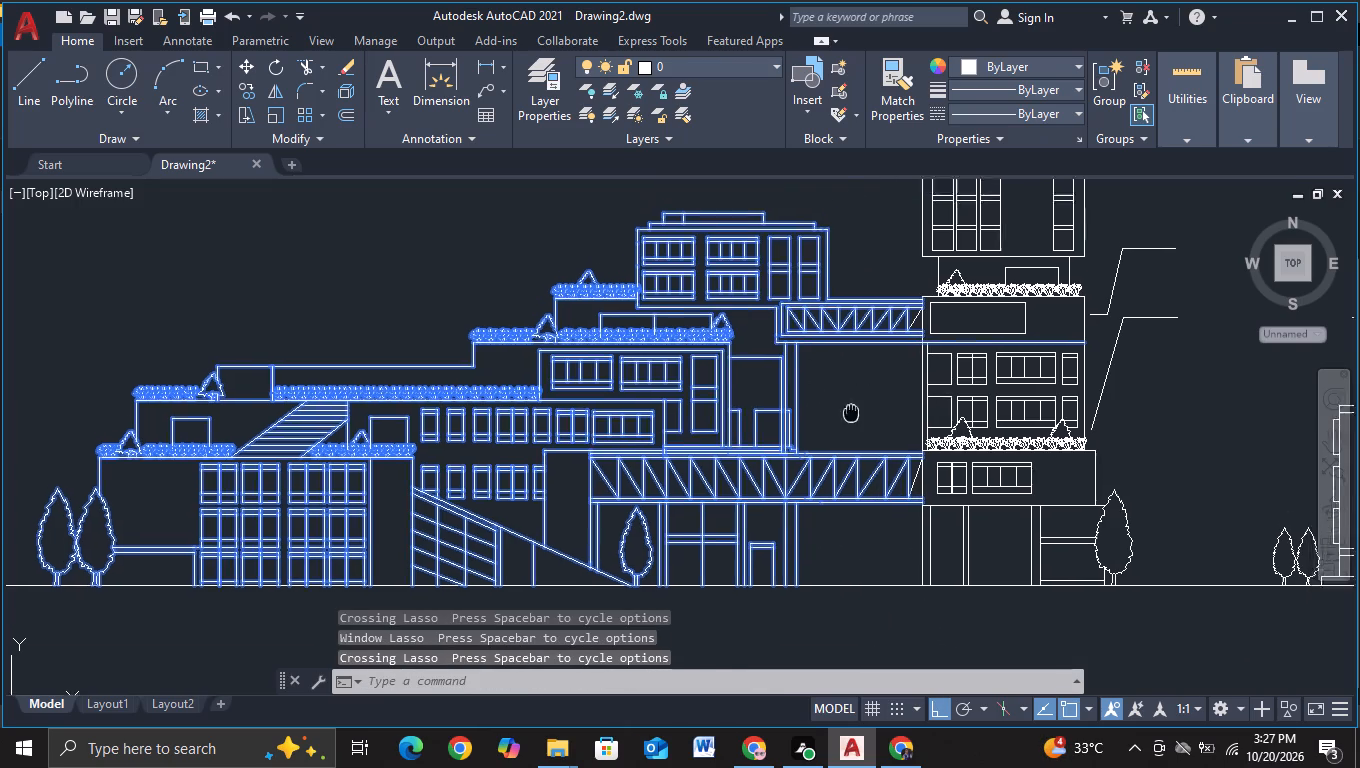
{"action": "middle_click_drag", "start_coordinate": [827, 477], "coordinate": [811, 517]}
{"action": "middle_click_drag", "start_coordinate": [815, 529], "coordinate": [815, 450]}
{"action": "key", "text": "c"}
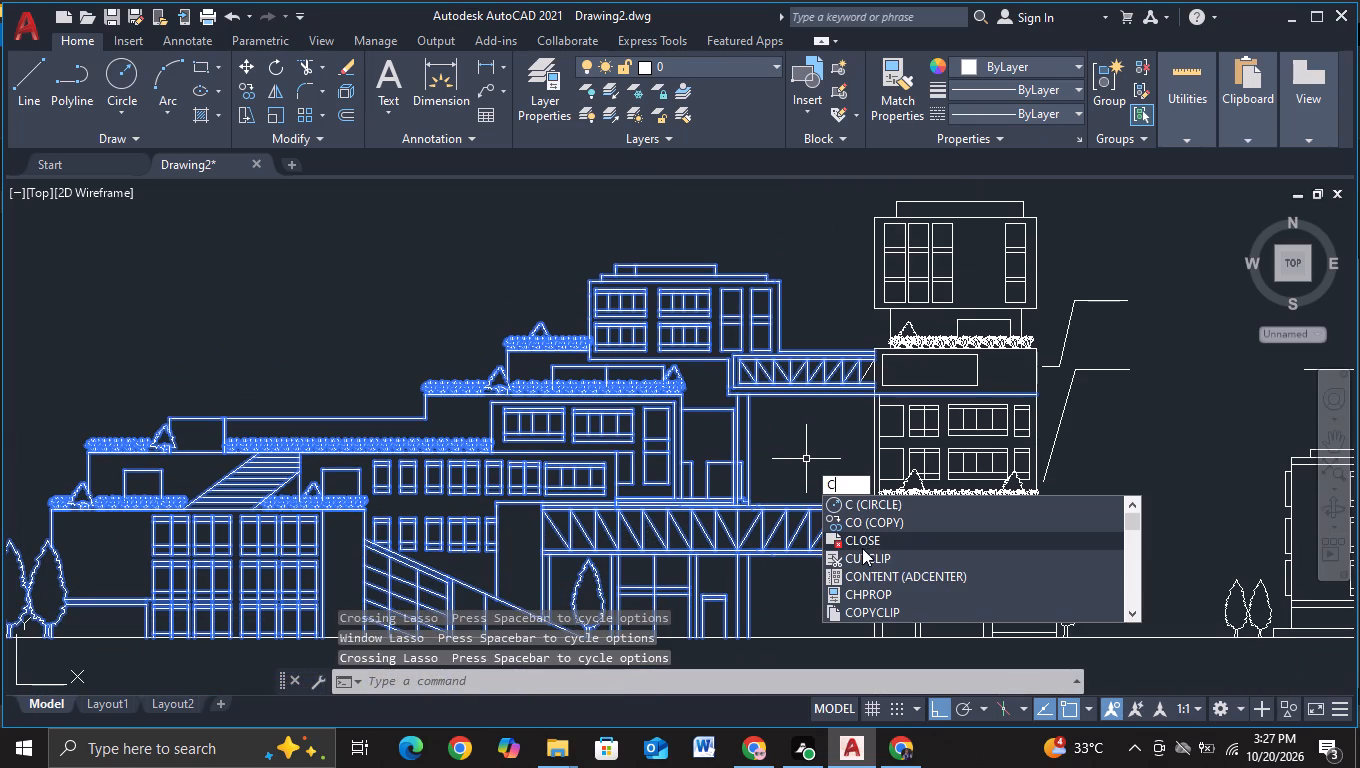
{"action": "left_click", "coordinate": [866, 525]}
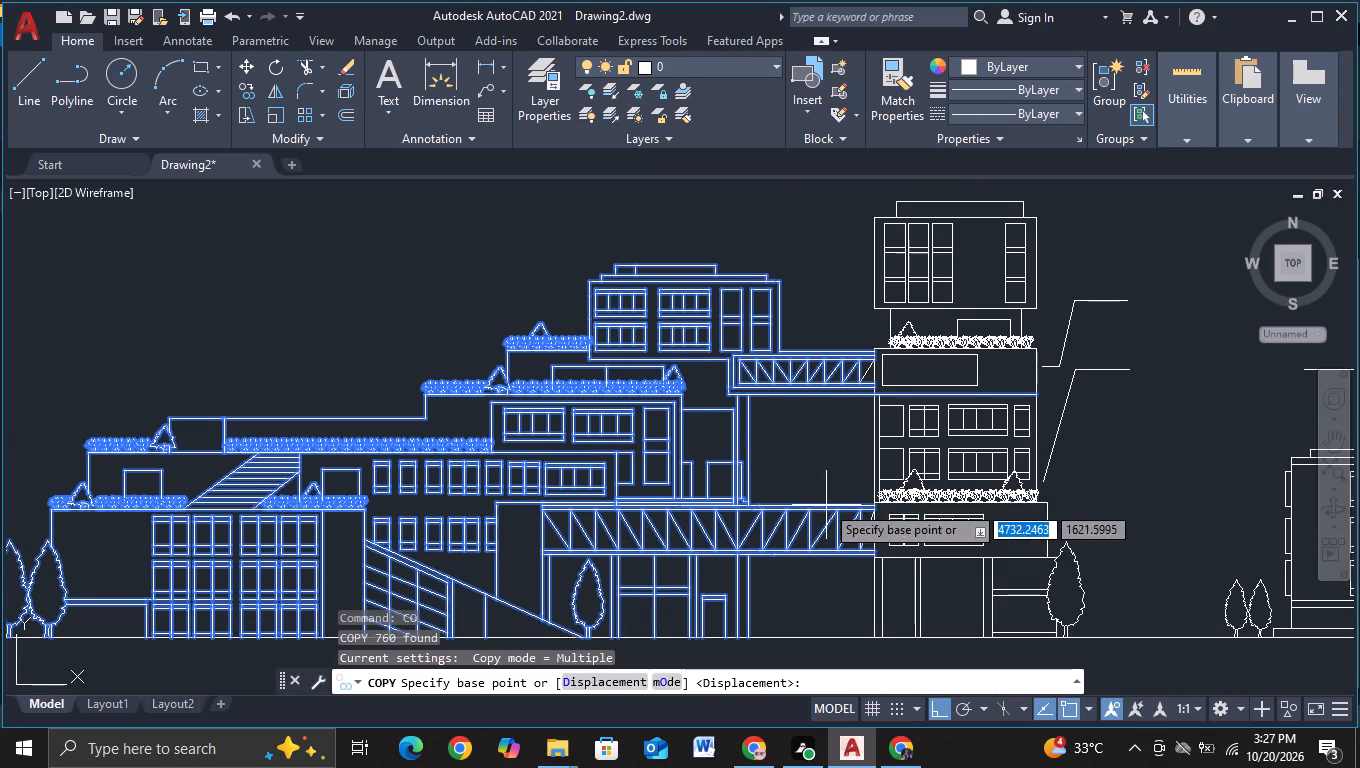
{"action": "left_click", "coordinate": [807, 463]}
{"action": "middle_click_drag", "start_coordinate": [731, 465], "coordinate": [1274, 412]}
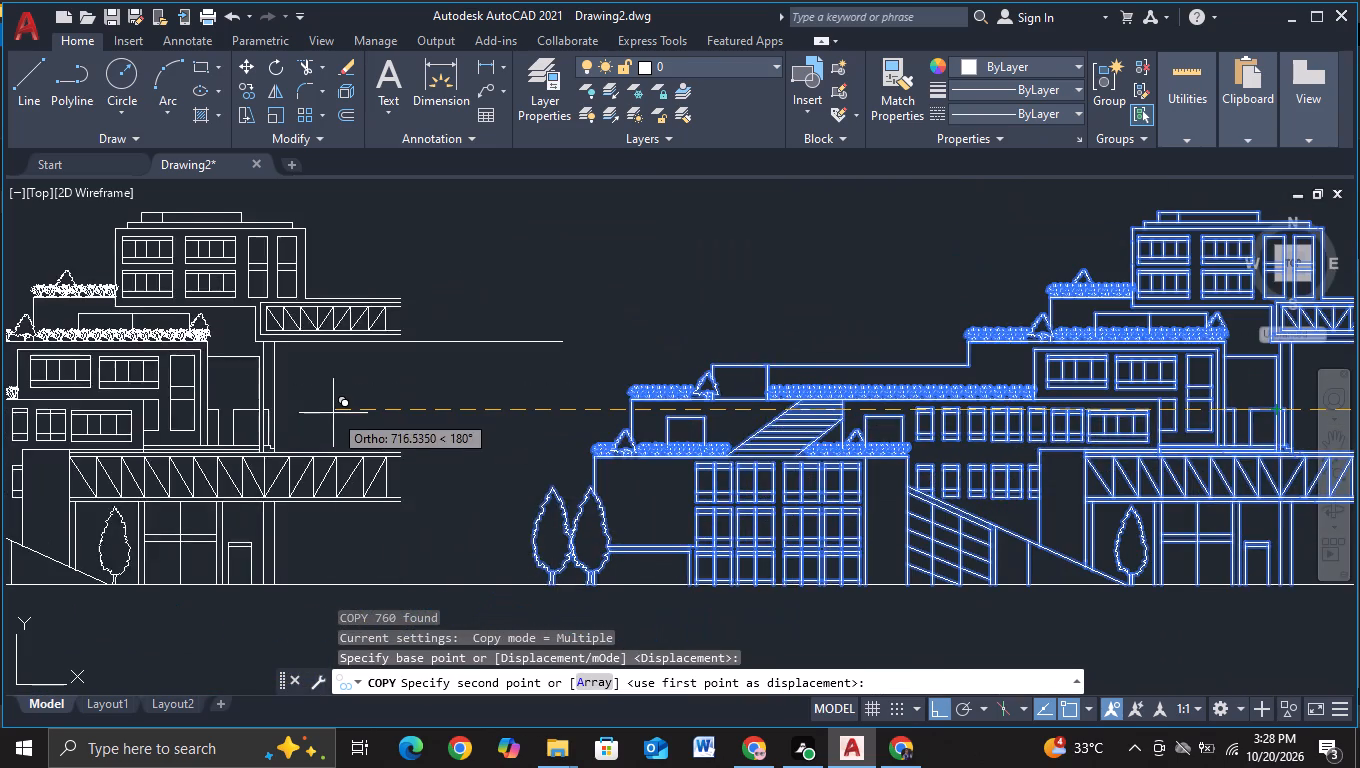
{"action": "scroll", "coordinate": [333, 413], "scroll_direction": "down", "scroll_amount": 1}
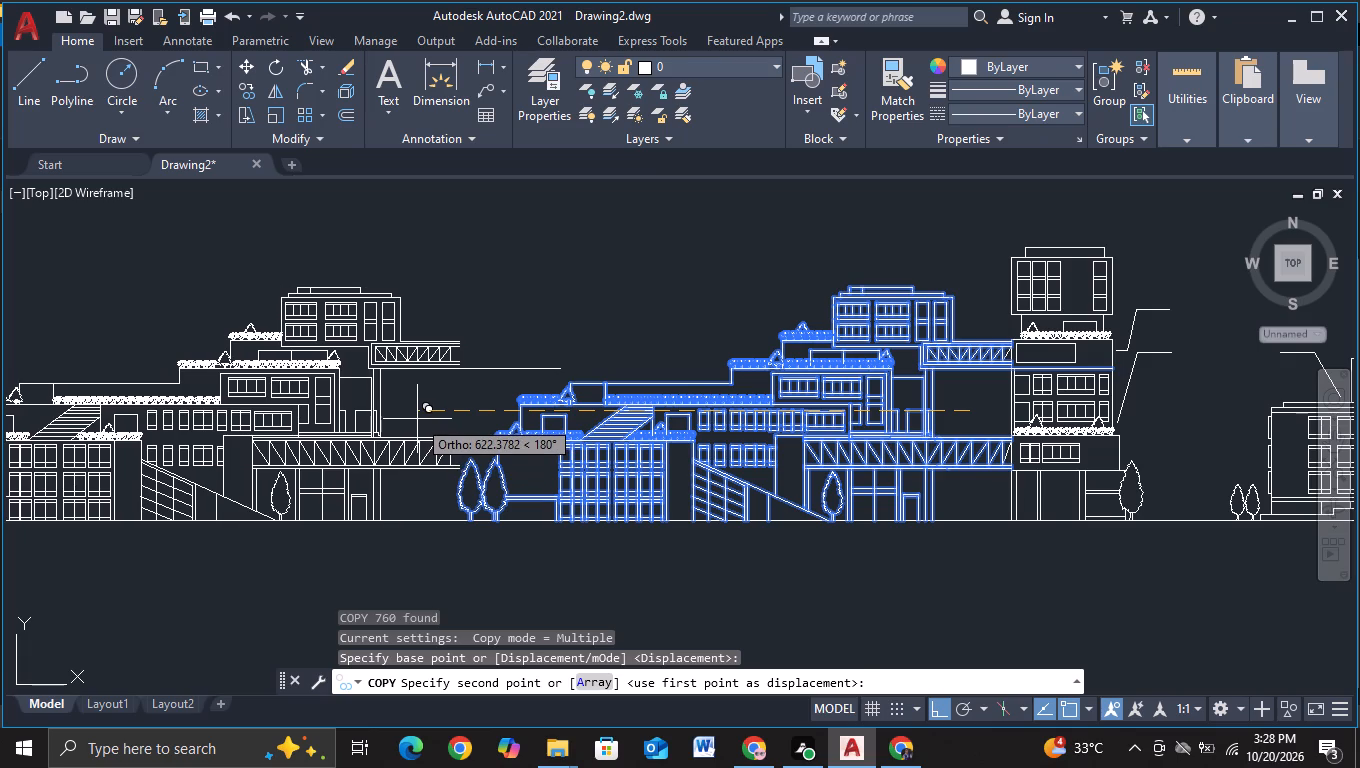
{"action": "left_click", "coordinate": [417, 419]}
{"action": "key", "text": "Escape"}
Trim off the long horizontal line running outward below the copied wing's upper truss bridge.
{"action": "scroll", "coordinate": [417, 419], "scroll_direction": "down", "scroll_amount": 2}
{"action": "middle_click_drag", "start_coordinate": [472, 499], "coordinate": [546, 484]}
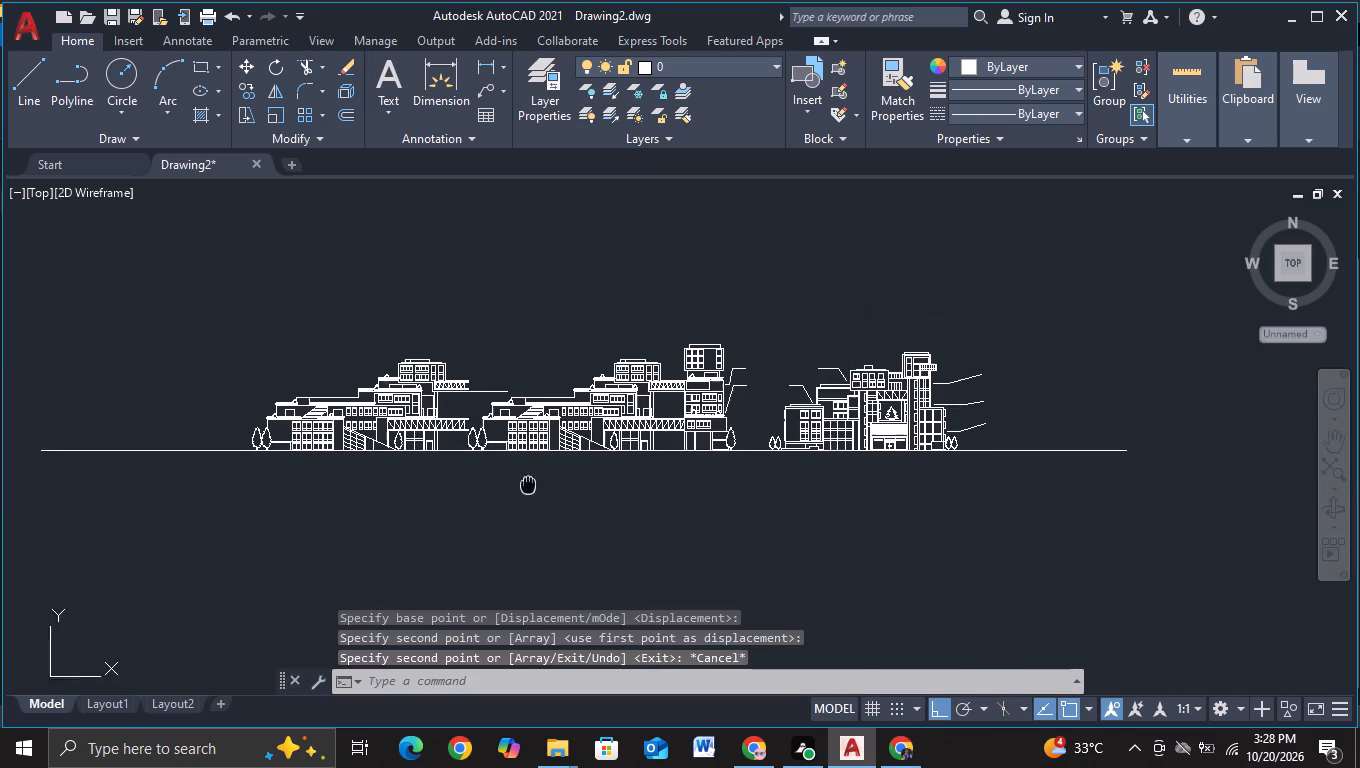
{"action": "middle_click_drag", "start_coordinate": [546, 484], "coordinate": [553, 484]}
{"action": "scroll", "coordinate": [550, 486], "scroll_direction": "up", "scroll_amount": 1}
{"action": "middle_click_drag", "start_coordinate": [428, 504], "coordinate": [572, 479]}
{"action": "left_click", "coordinate": [306, 68]}
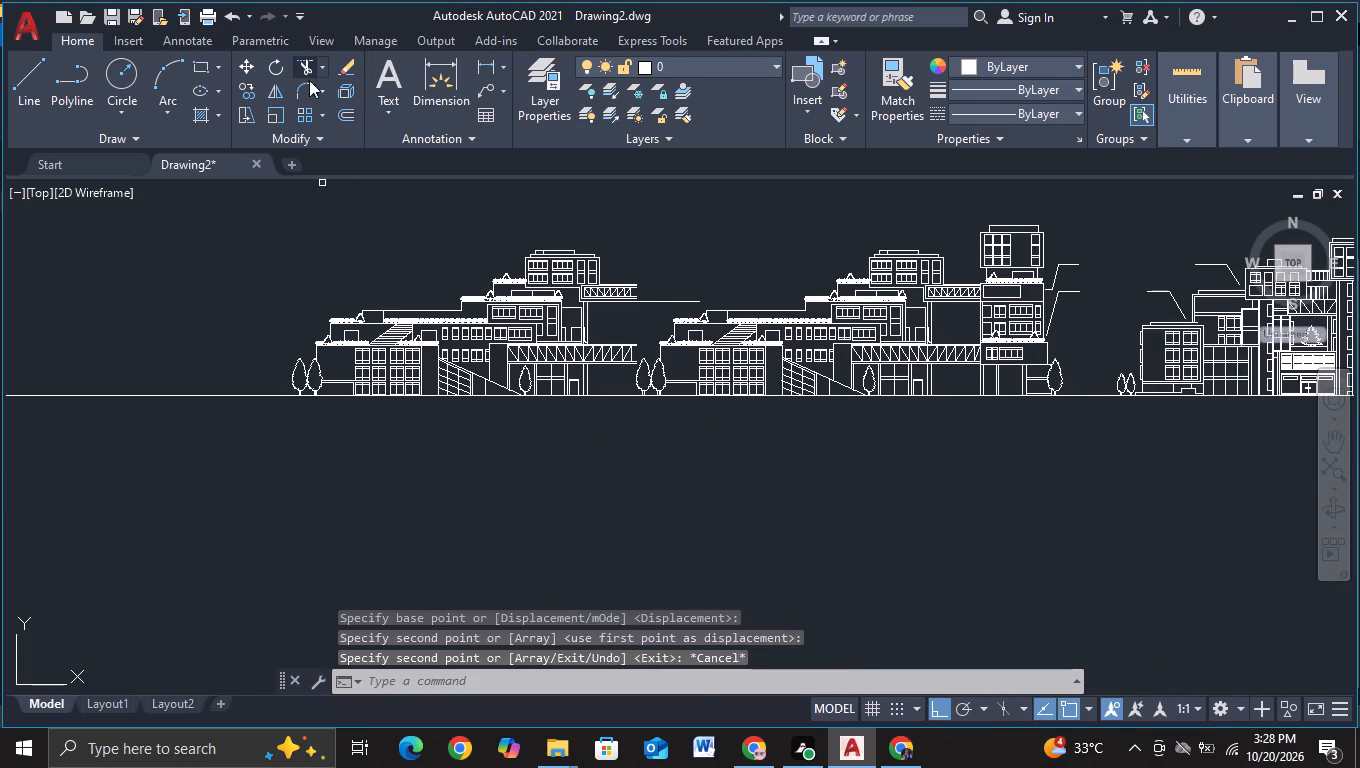
{"action": "scroll", "coordinate": [631, 340], "scroll_direction": "up", "scroll_amount": 2}
{"action": "middle_click_drag", "start_coordinate": [548, 280], "coordinate": [539, 405]}
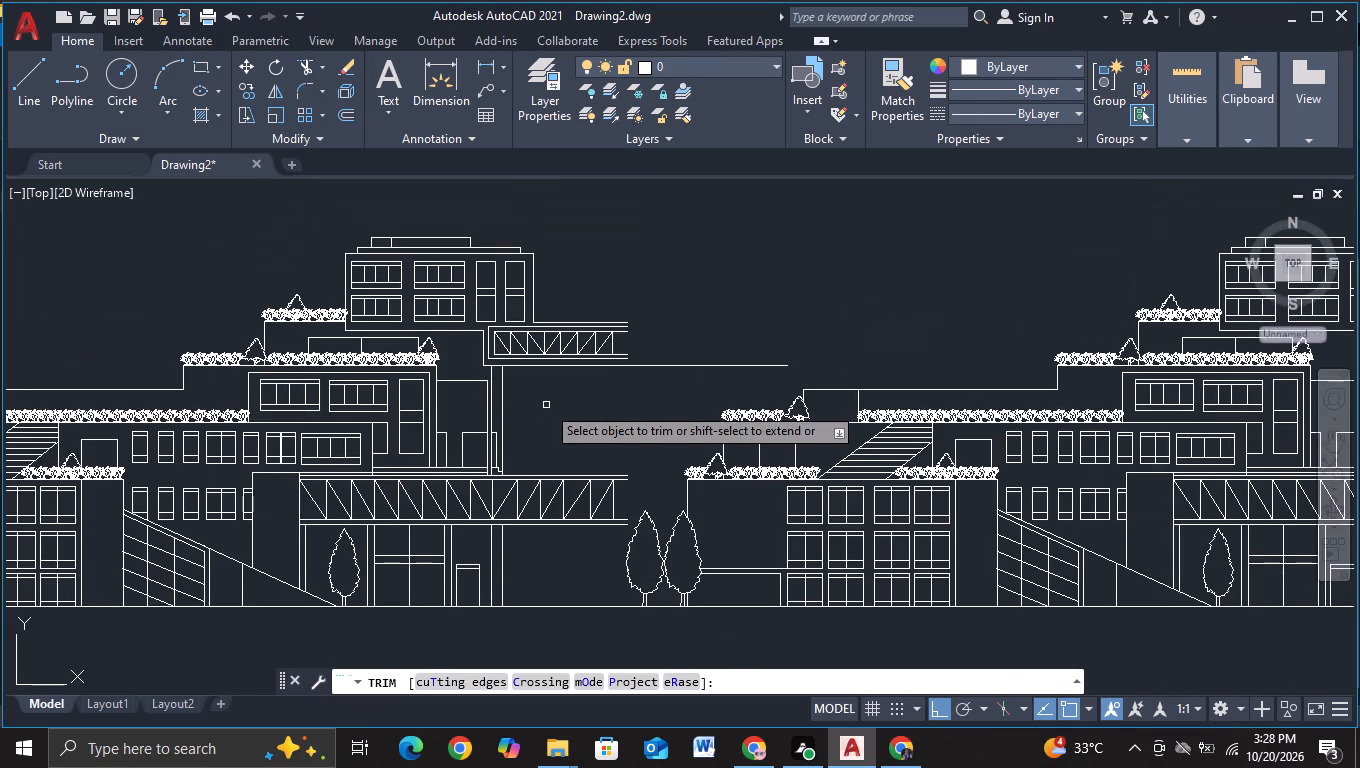
{"action": "scroll", "coordinate": [546, 405], "scroll_direction": "up", "scroll_amount": 1}
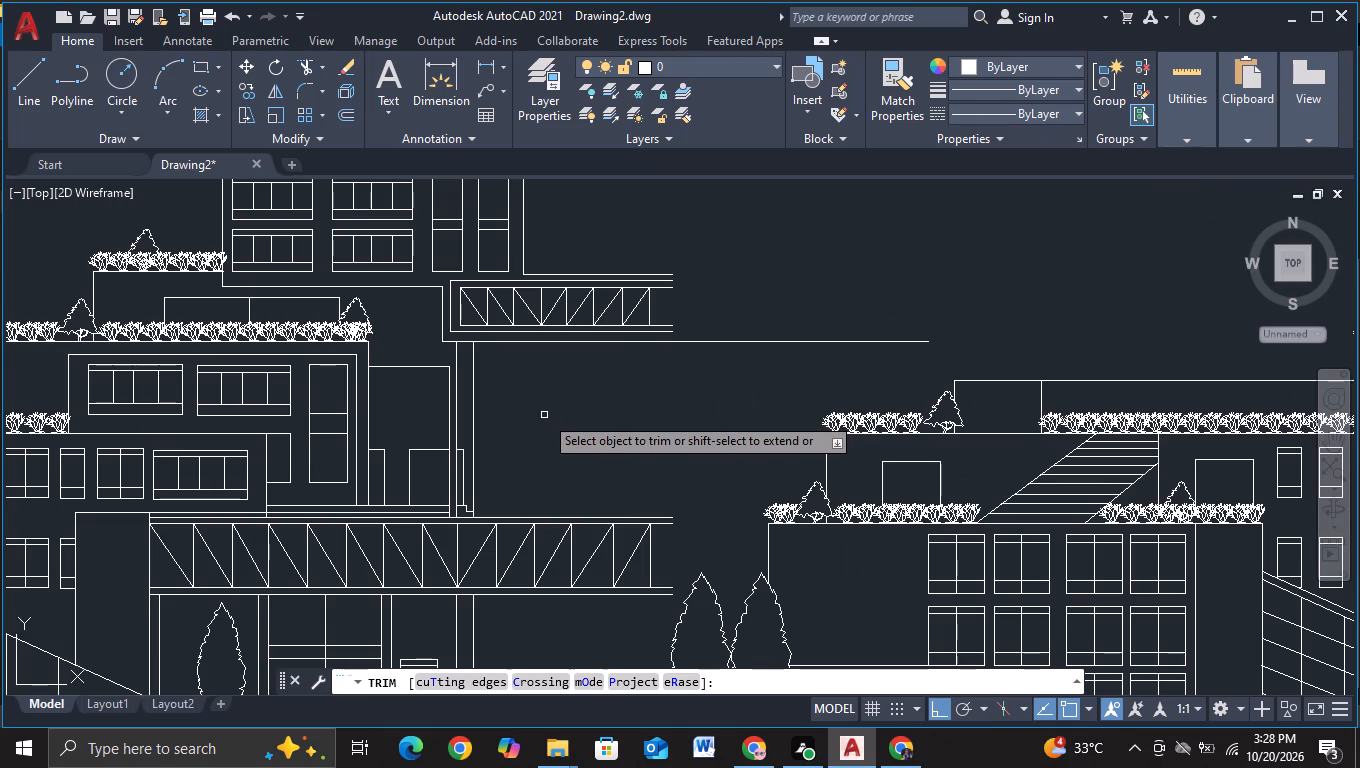
{"action": "left_click_drag", "start_coordinate": [727, 306], "coordinate": [720, 381]}
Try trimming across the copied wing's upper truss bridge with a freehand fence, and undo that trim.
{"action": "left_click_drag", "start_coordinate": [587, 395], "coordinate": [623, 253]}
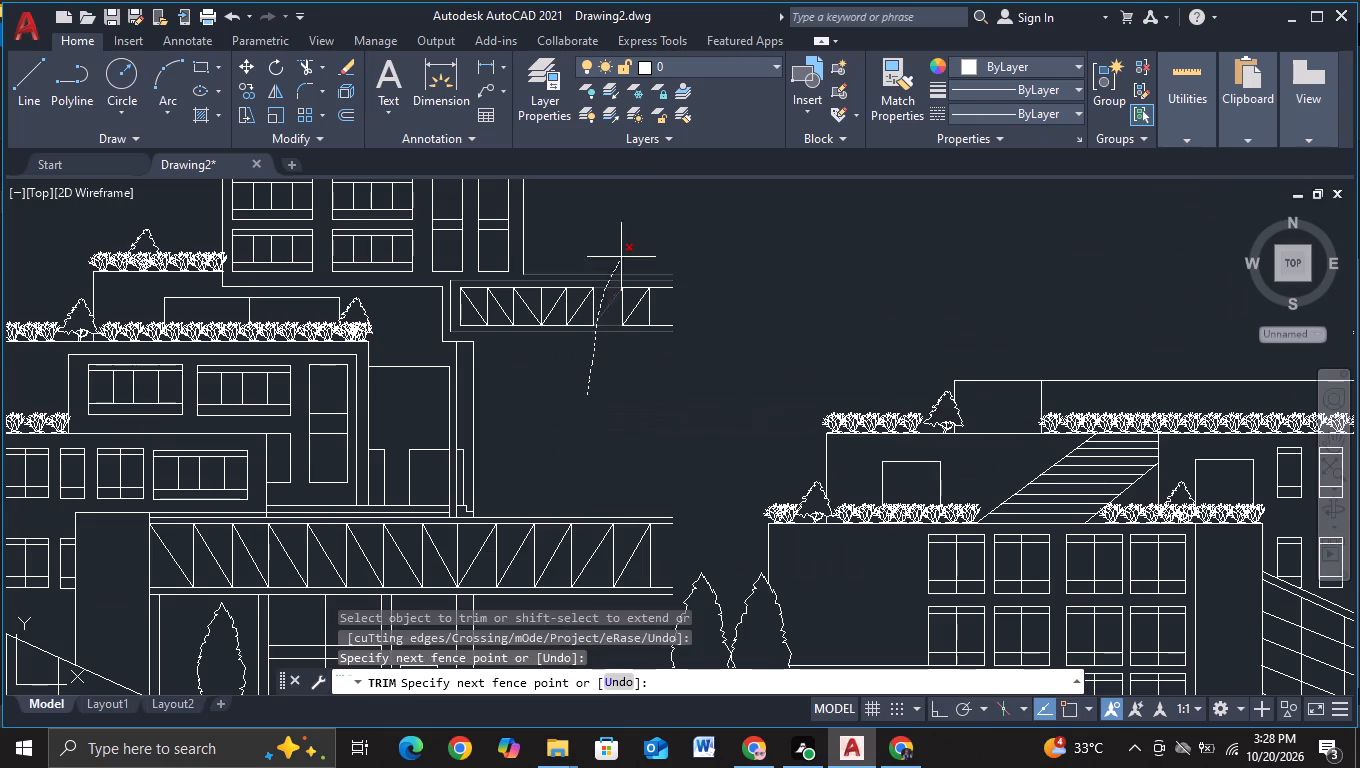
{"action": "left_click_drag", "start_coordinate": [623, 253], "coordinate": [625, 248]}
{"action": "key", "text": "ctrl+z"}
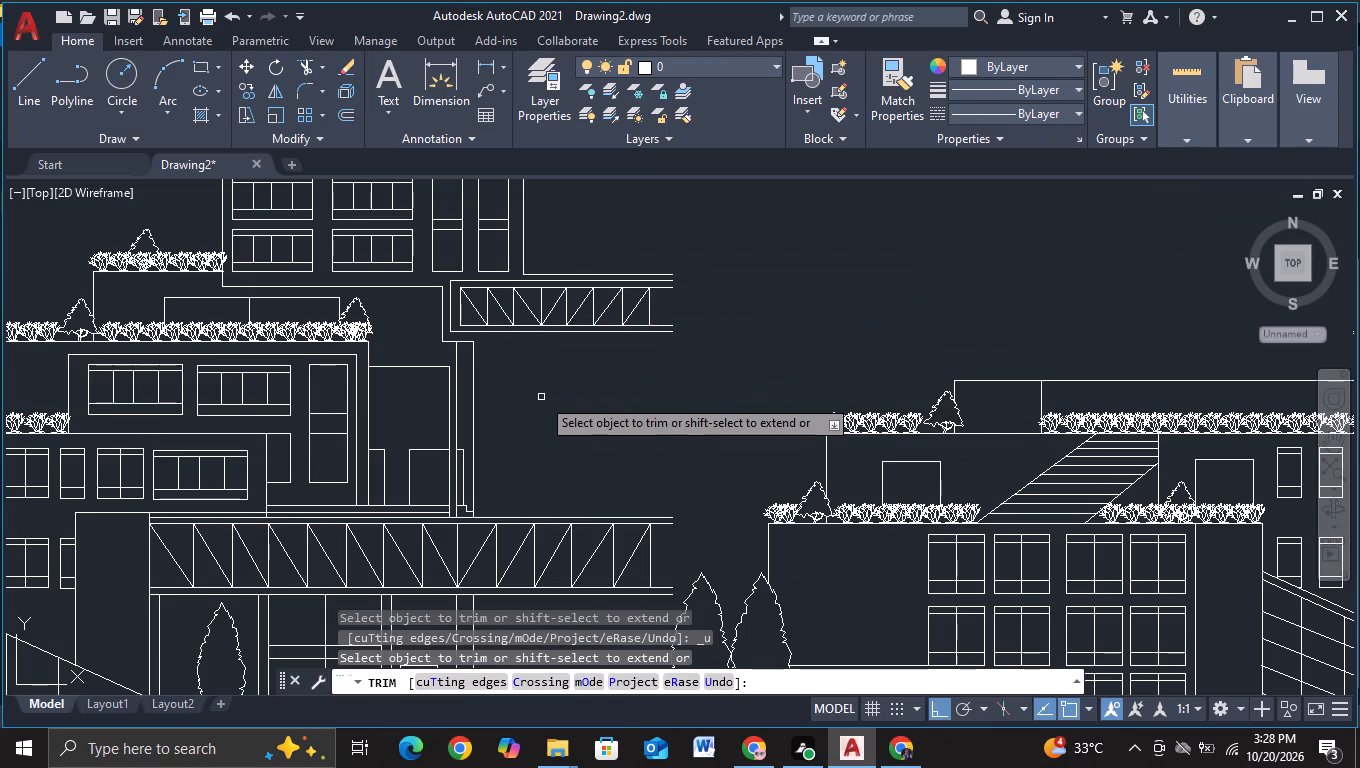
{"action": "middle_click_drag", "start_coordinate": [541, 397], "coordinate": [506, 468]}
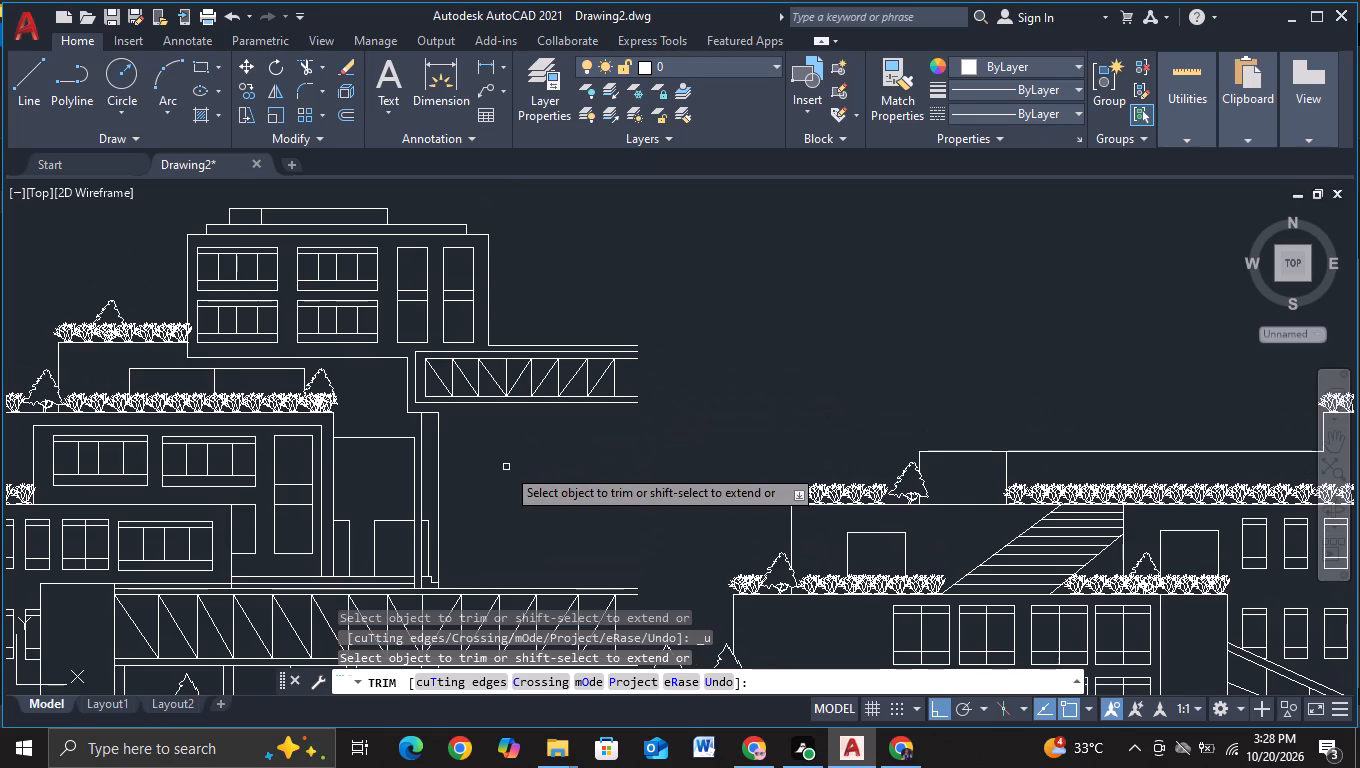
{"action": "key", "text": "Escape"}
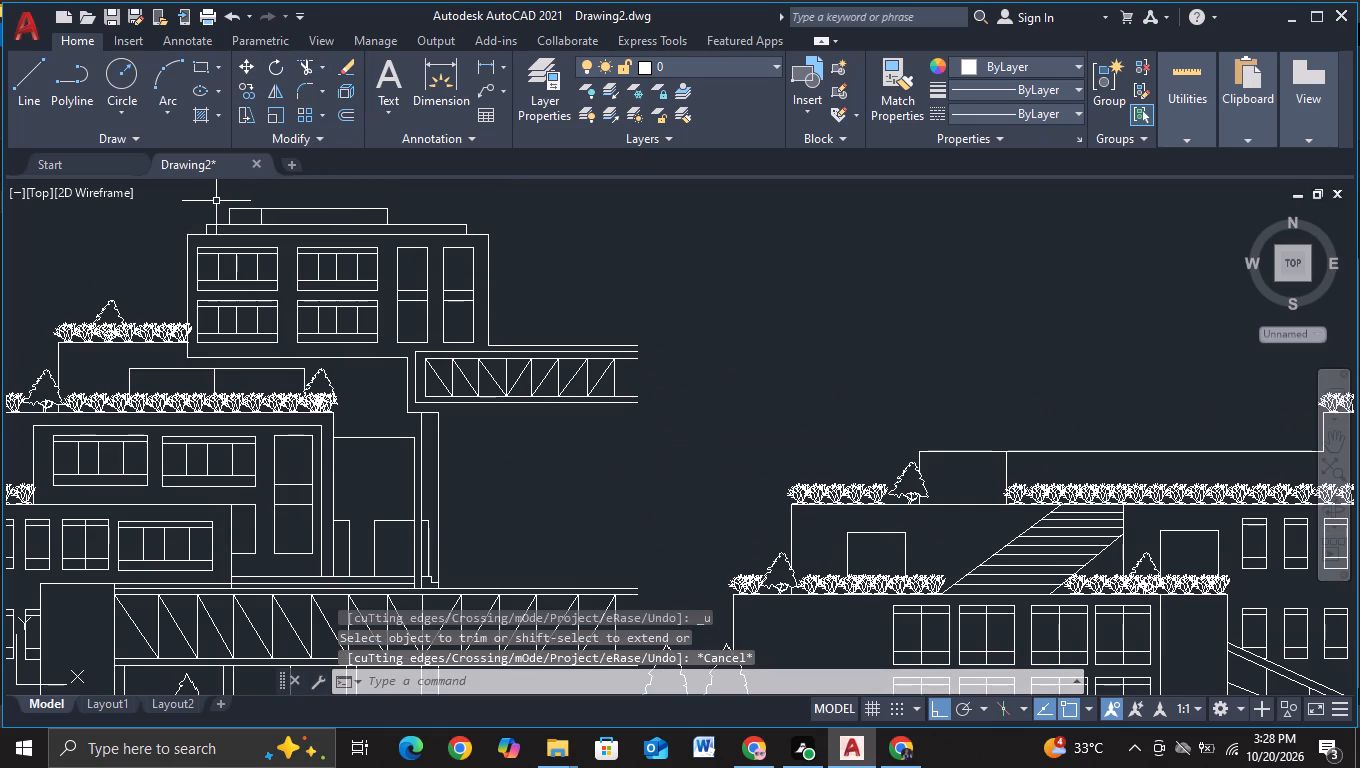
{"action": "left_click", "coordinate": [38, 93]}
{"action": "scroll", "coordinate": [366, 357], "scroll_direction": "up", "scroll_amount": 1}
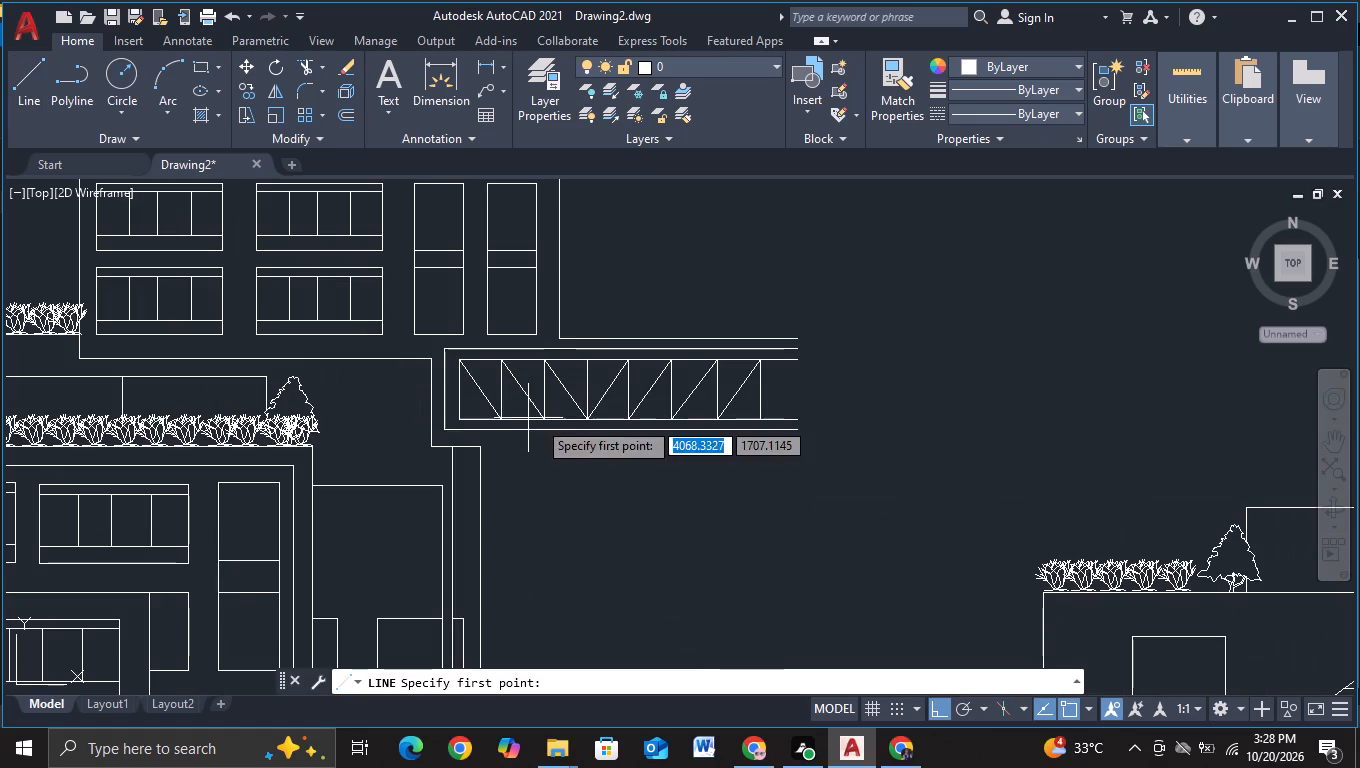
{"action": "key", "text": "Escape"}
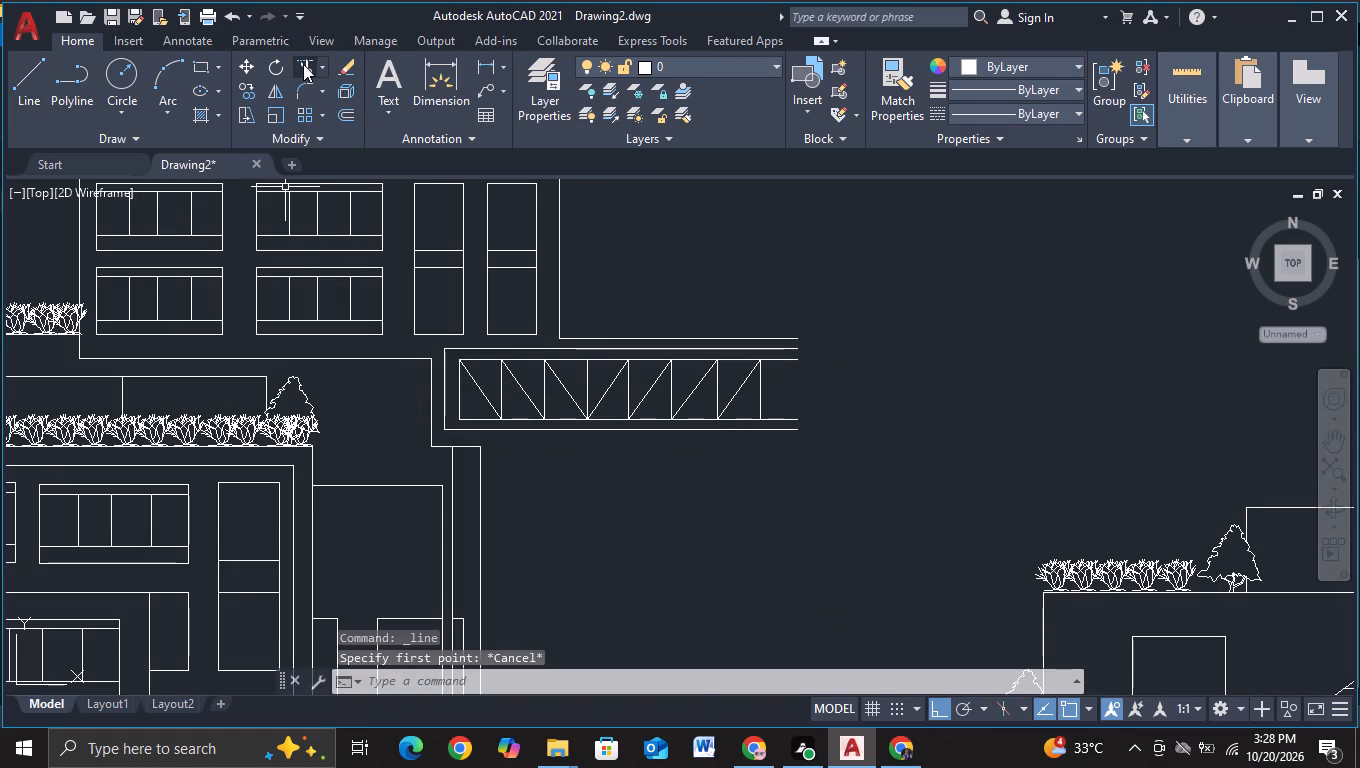
Remove the copied wing's upper truss bridge by trimming its upper frame line and deleting its remaining lines and diagonals.
{"action": "left_click", "coordinate": [303, 64]}
{"action": "left_click", "coordinate": [621, 348]}
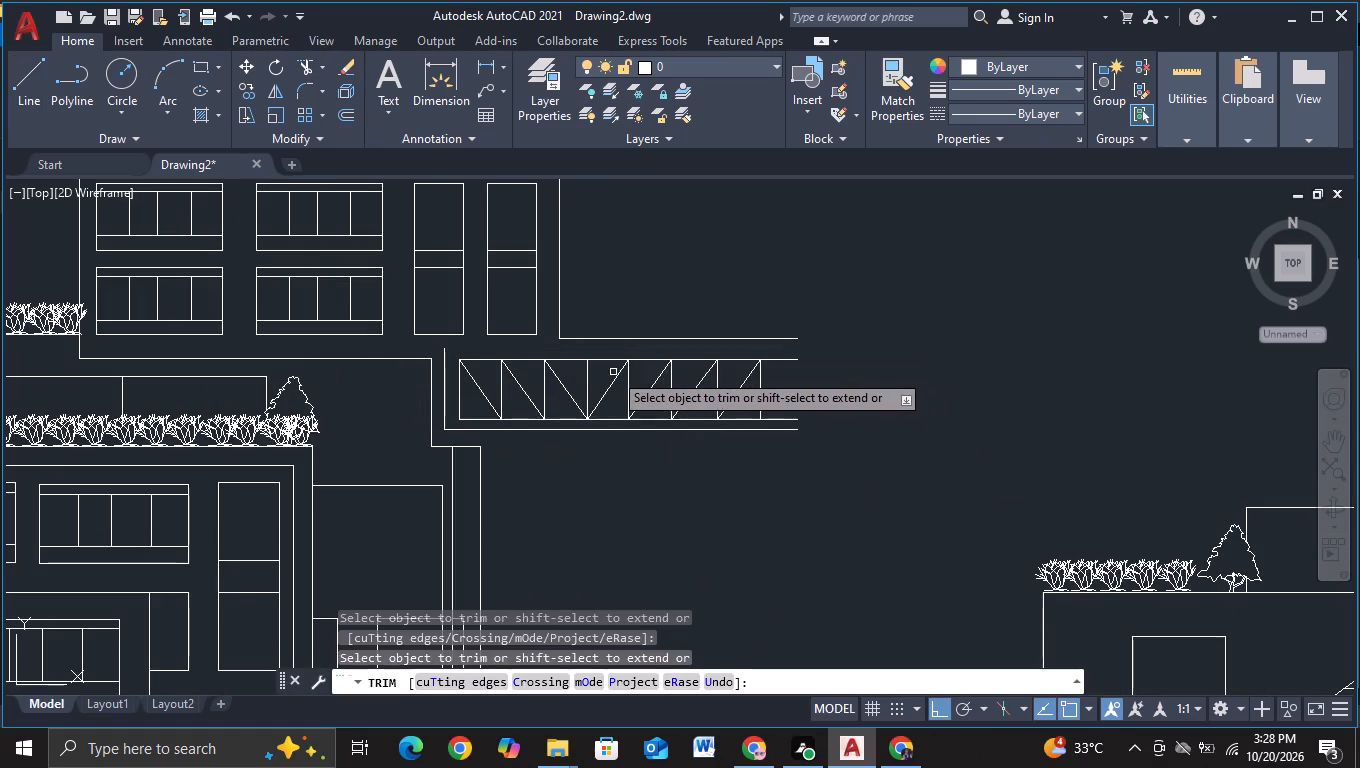
{"action": "key", "text": "Escape"}
{"action": "left_click", "coordinate": [437, 343]}
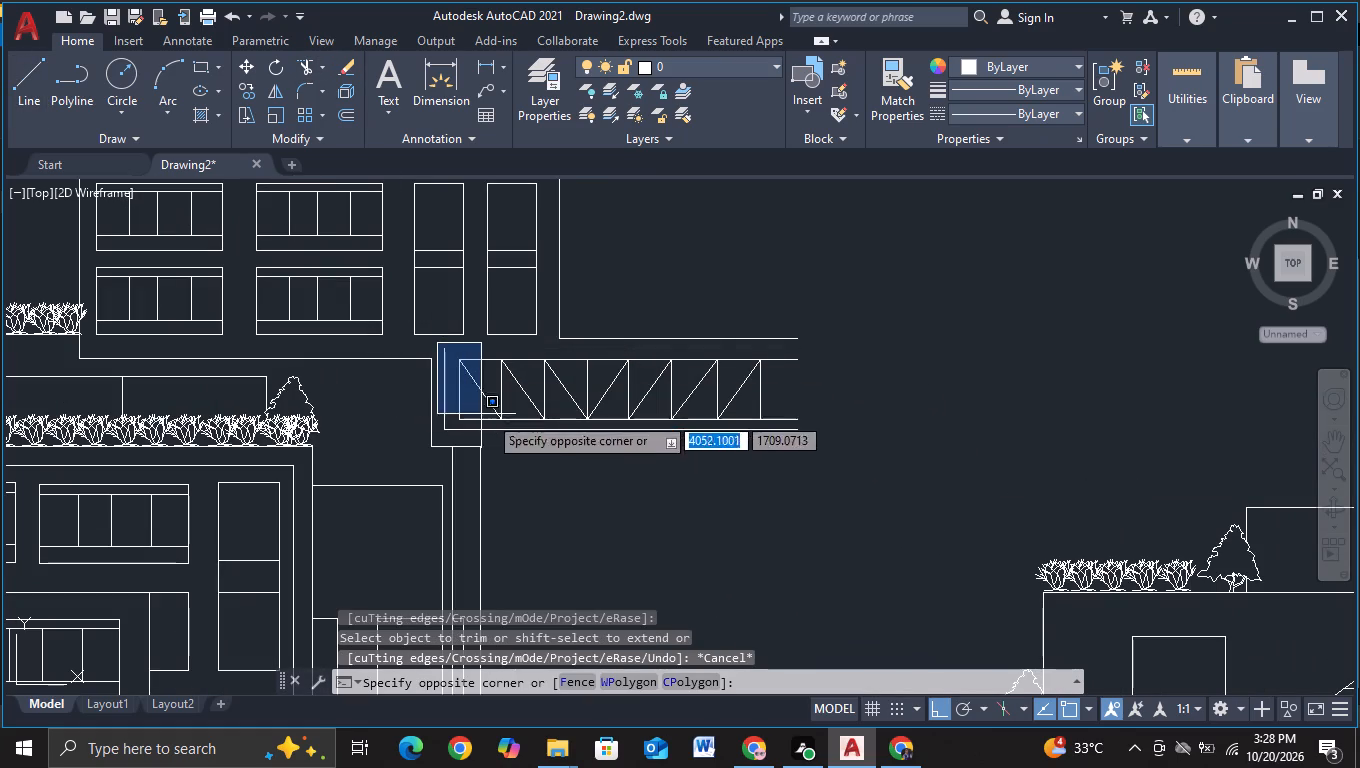
{"action": "left_click", "coordinate": [817, 444]}
{"action": "key", "text": "Delete"}
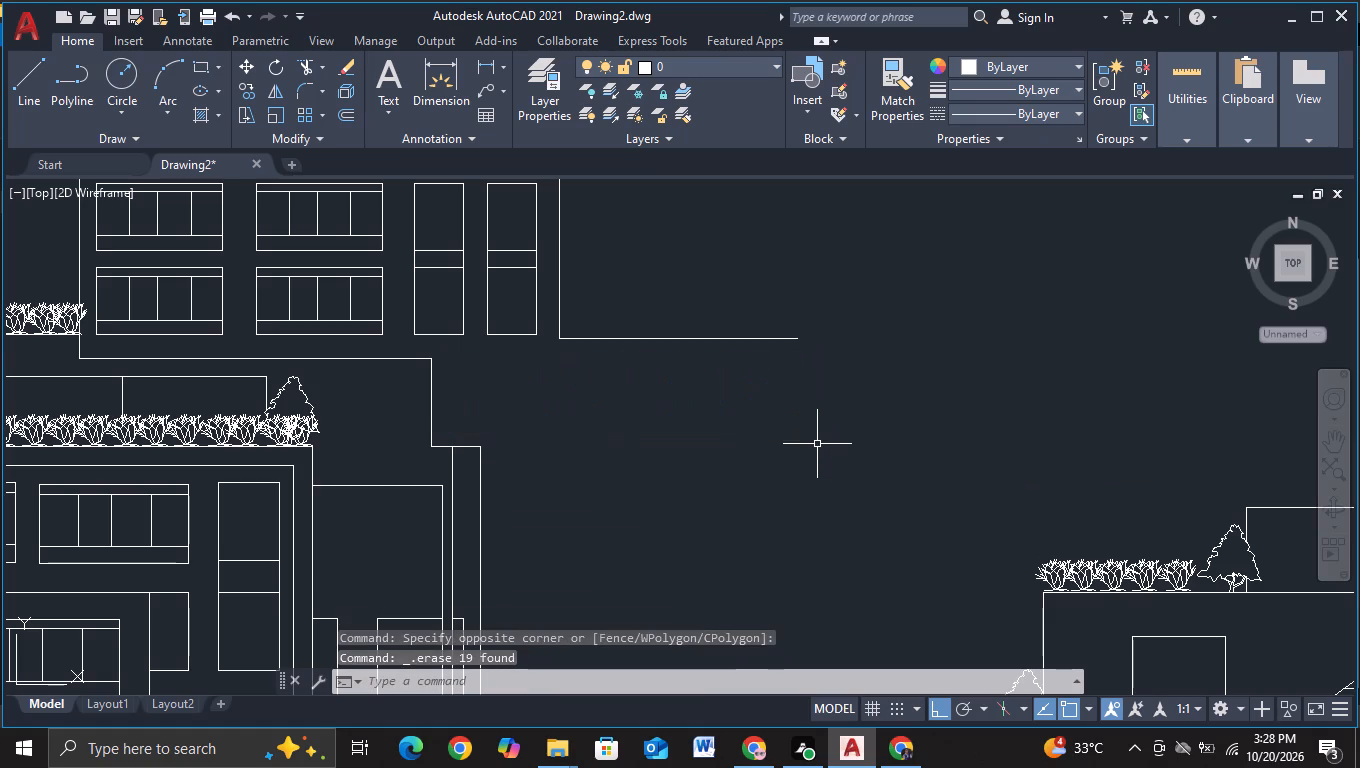
Close the copied top block's open lower corner with a horizontal line of about 36 units and a vertical line up to its side wall.
{"action": "left_click", "coordinate": [41, 121]}
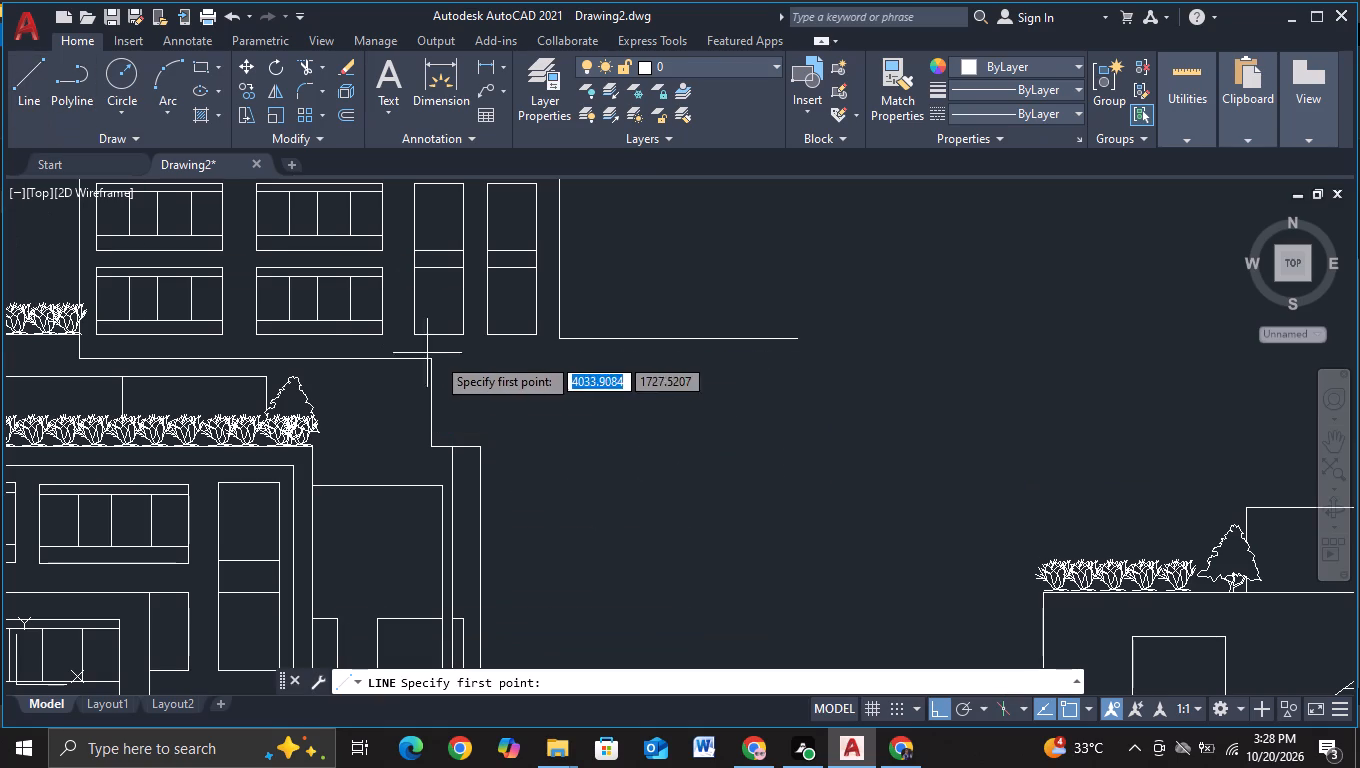
{"action": "left_click", "coordinate": [427, 364]}
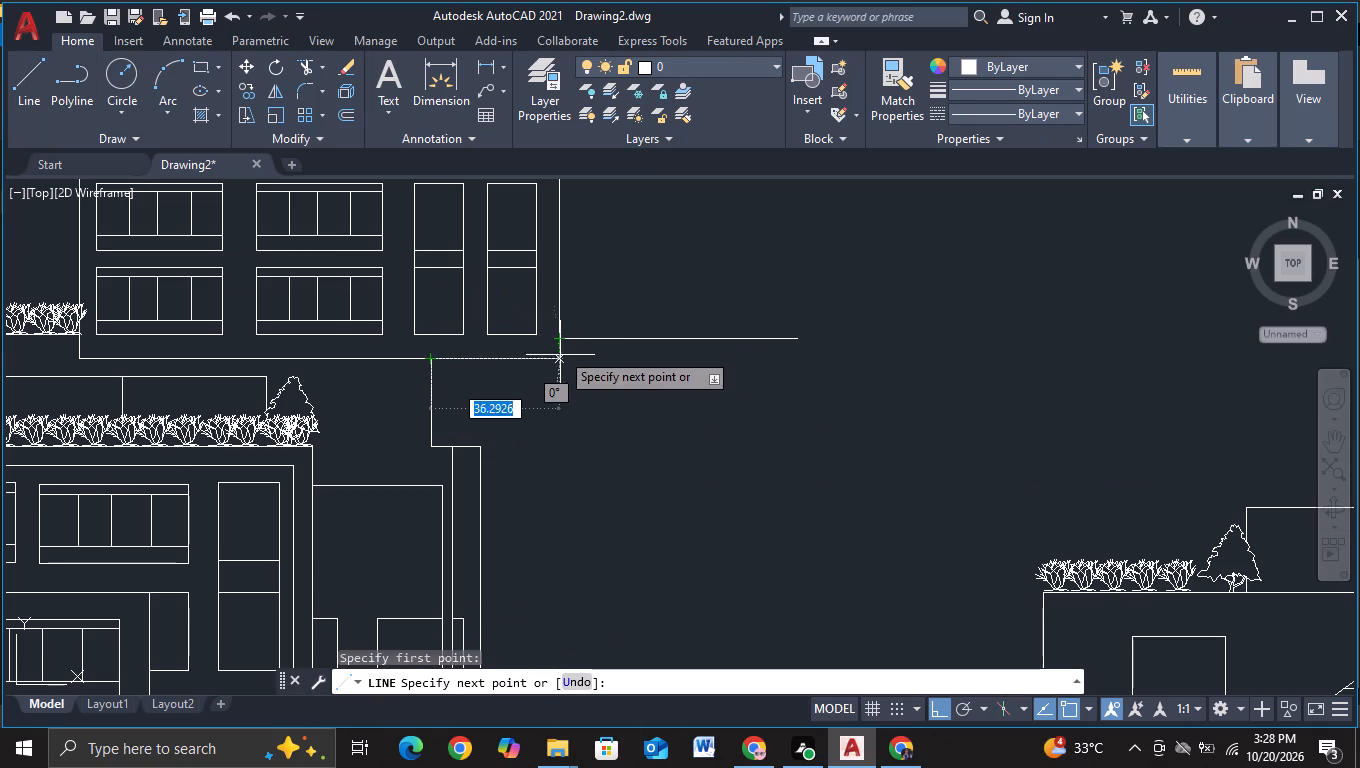
{"action": "left_click", "coordinate": [560, 362]}
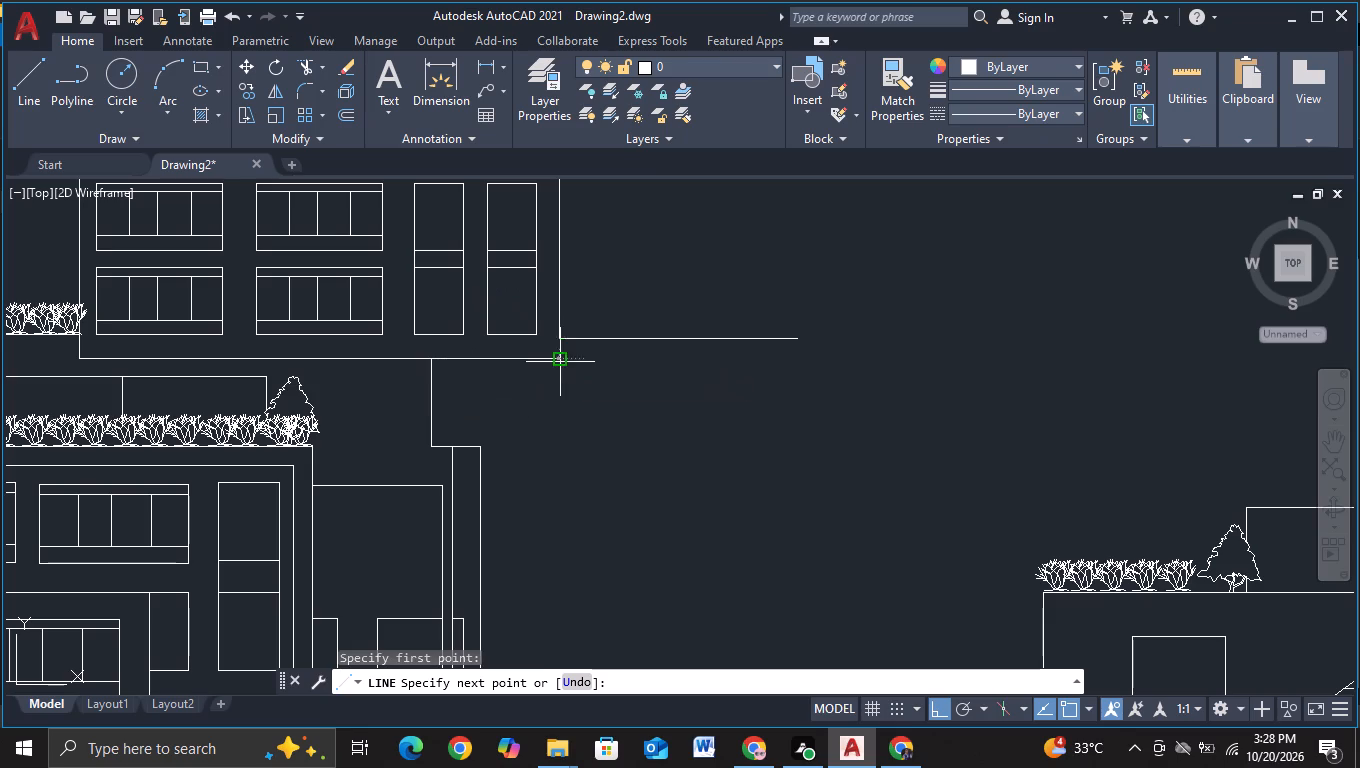
{"action": "left_click", "coordinate": [549, 339]}
{"action": "key", "text": "Escape"}
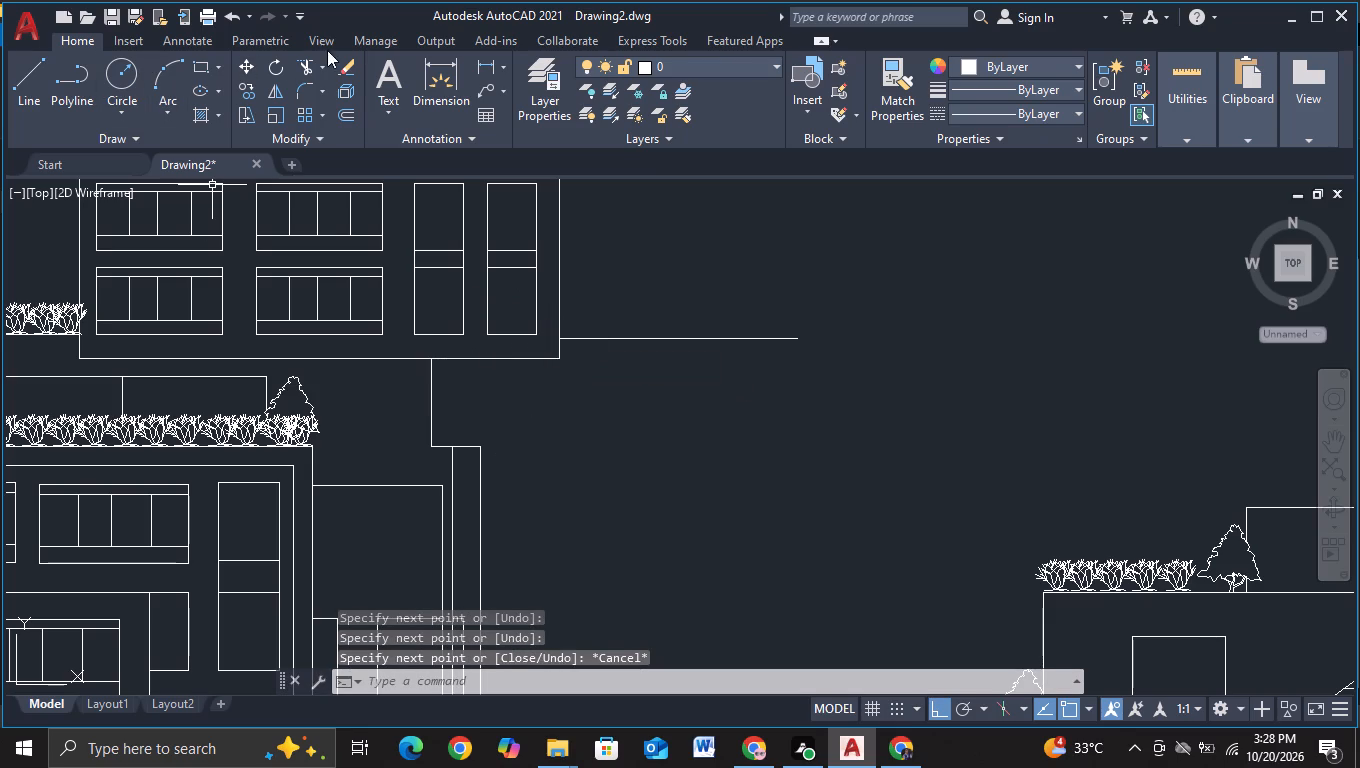
Trim off the leftover horizontal line projecting outward from the copied top block's side wall.
{"action": "left_click", "coordinate": [307, 74]}
{"action": "left_click_drag", "start_coordinate": [670, 261], "coordinate": [671, 395]}
{"action": "scroll", "coordinate": [669, 400], "scroll_direction": "down", "scroll_amount": 2}
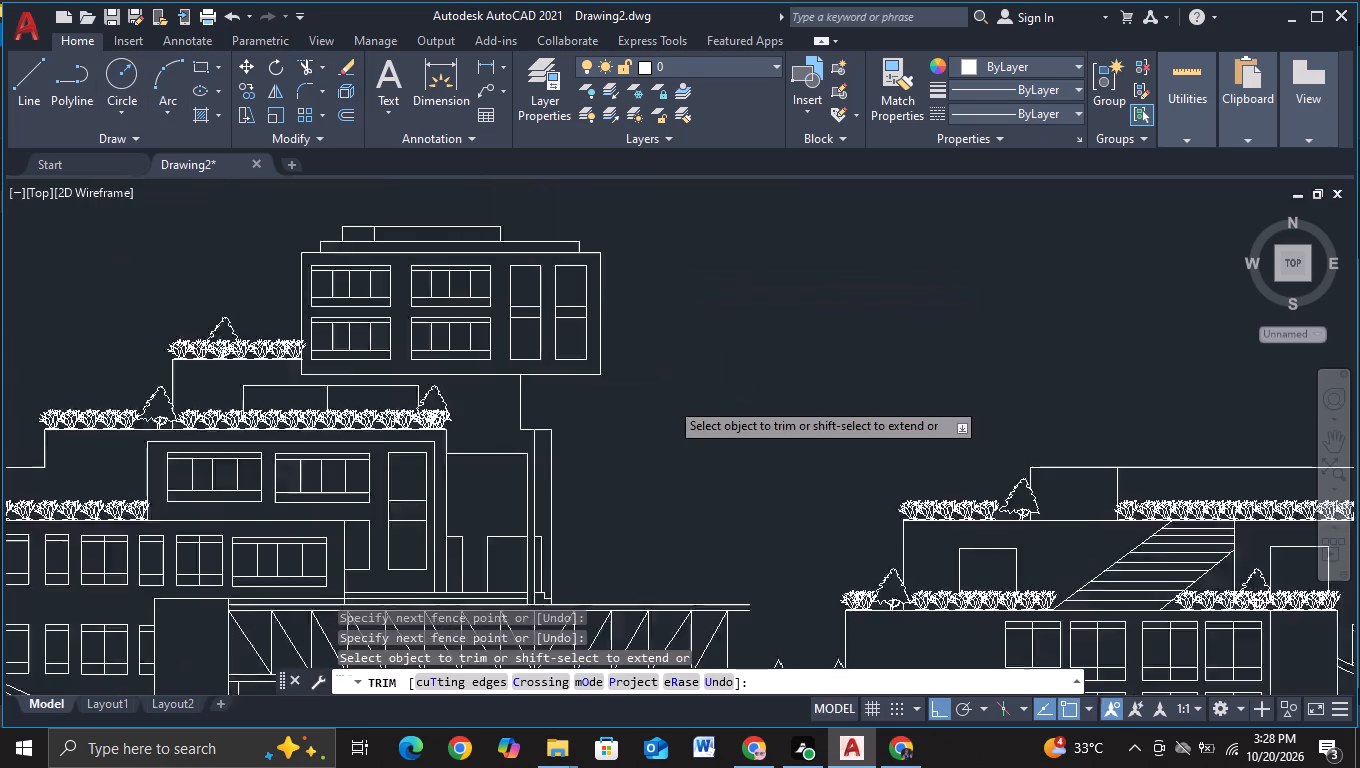
{"action": "middle_click_drag", "start_coordinate": [689, 420], "coordinate": [691, 407]}
{"action": "middle_click_drag", "start_coordinate": [693, 459], "coordinate": [689, 427]}
{"action": "key", "text": "Escape"}
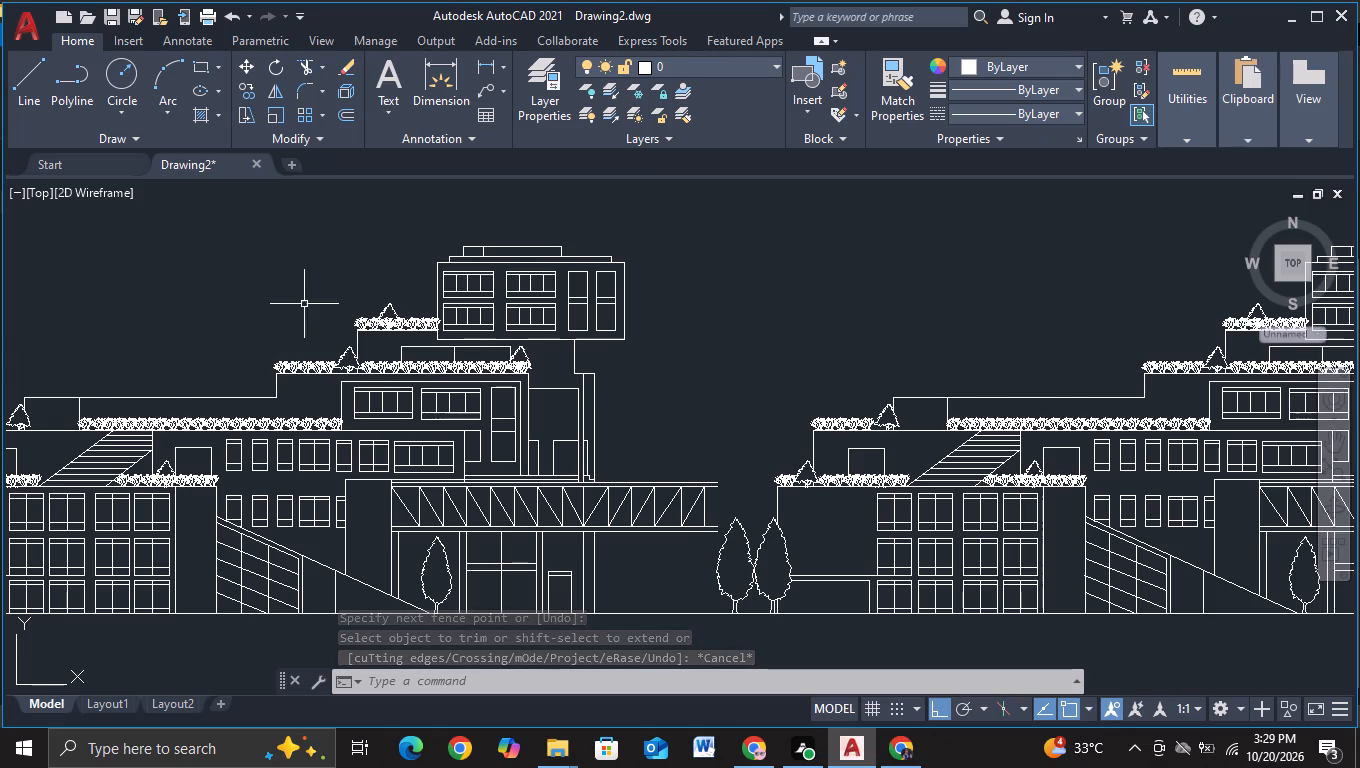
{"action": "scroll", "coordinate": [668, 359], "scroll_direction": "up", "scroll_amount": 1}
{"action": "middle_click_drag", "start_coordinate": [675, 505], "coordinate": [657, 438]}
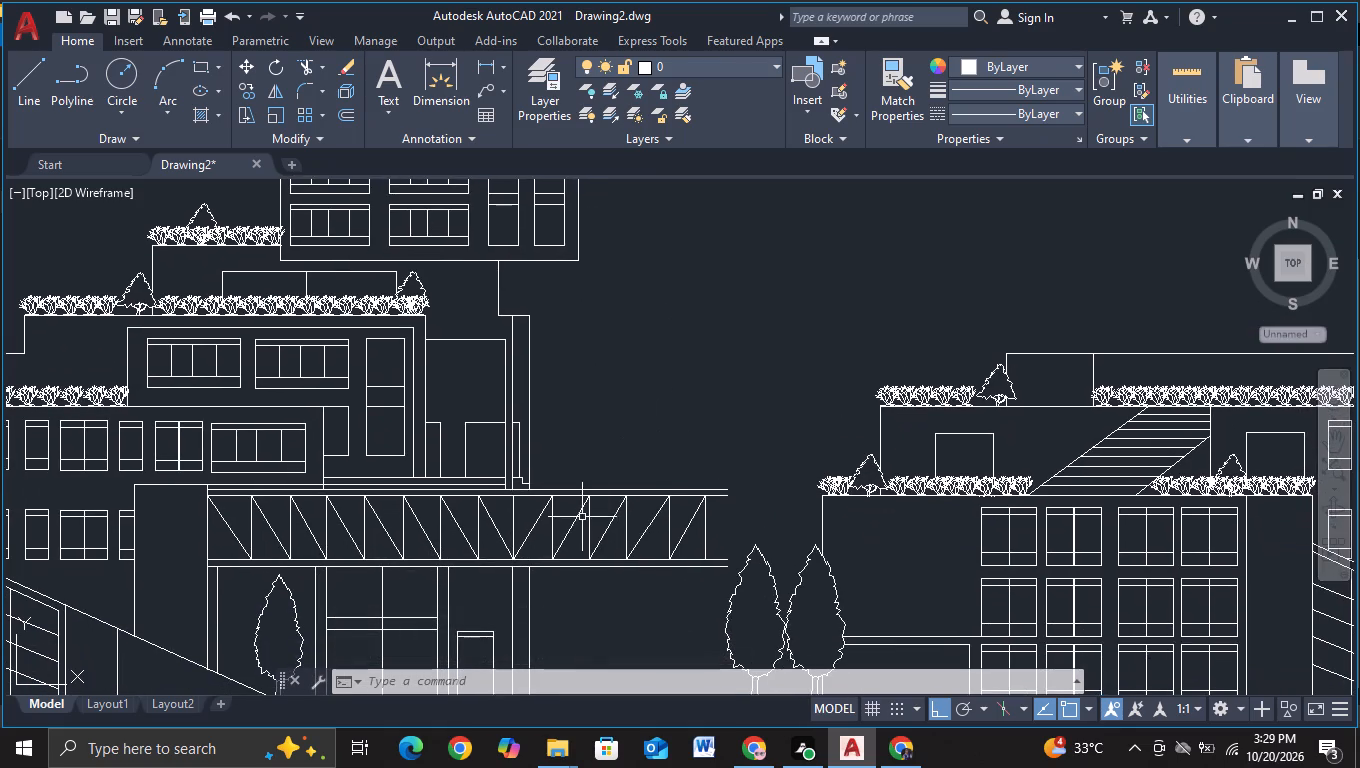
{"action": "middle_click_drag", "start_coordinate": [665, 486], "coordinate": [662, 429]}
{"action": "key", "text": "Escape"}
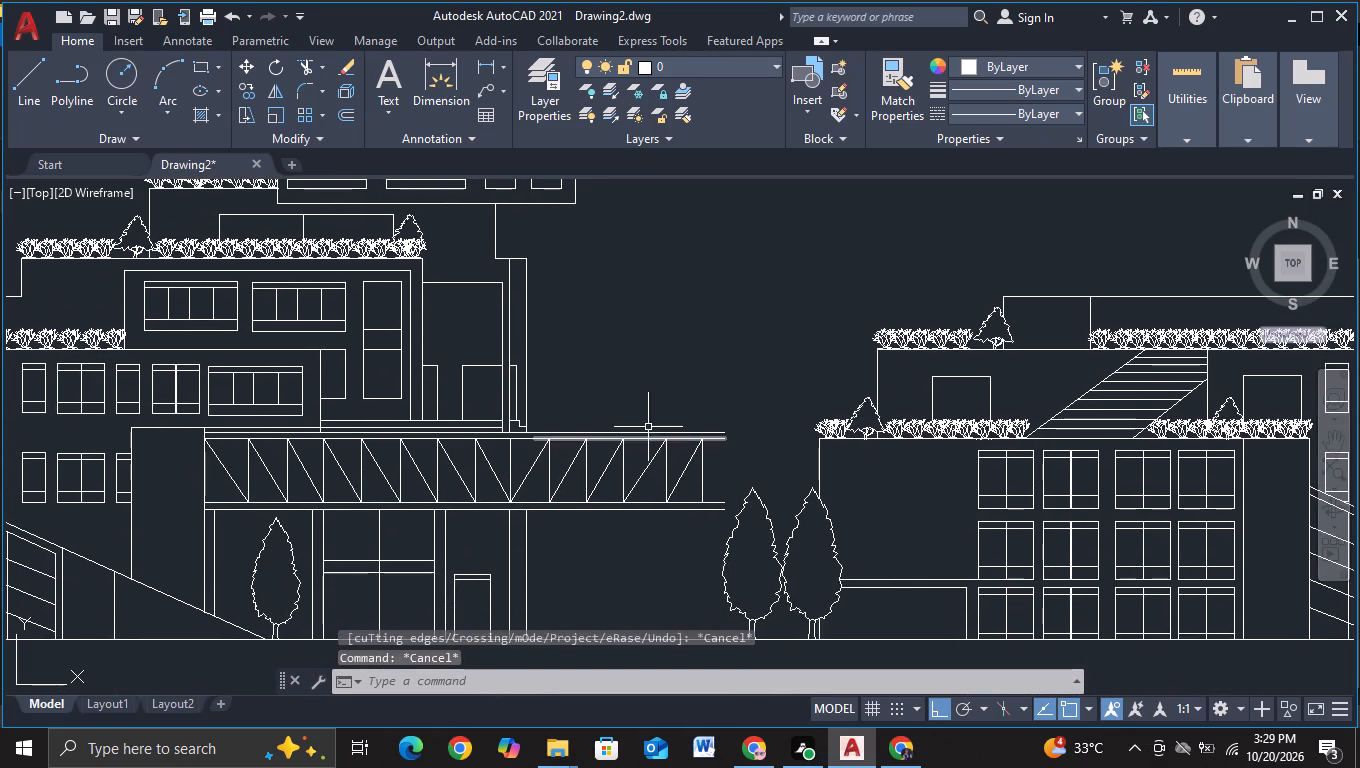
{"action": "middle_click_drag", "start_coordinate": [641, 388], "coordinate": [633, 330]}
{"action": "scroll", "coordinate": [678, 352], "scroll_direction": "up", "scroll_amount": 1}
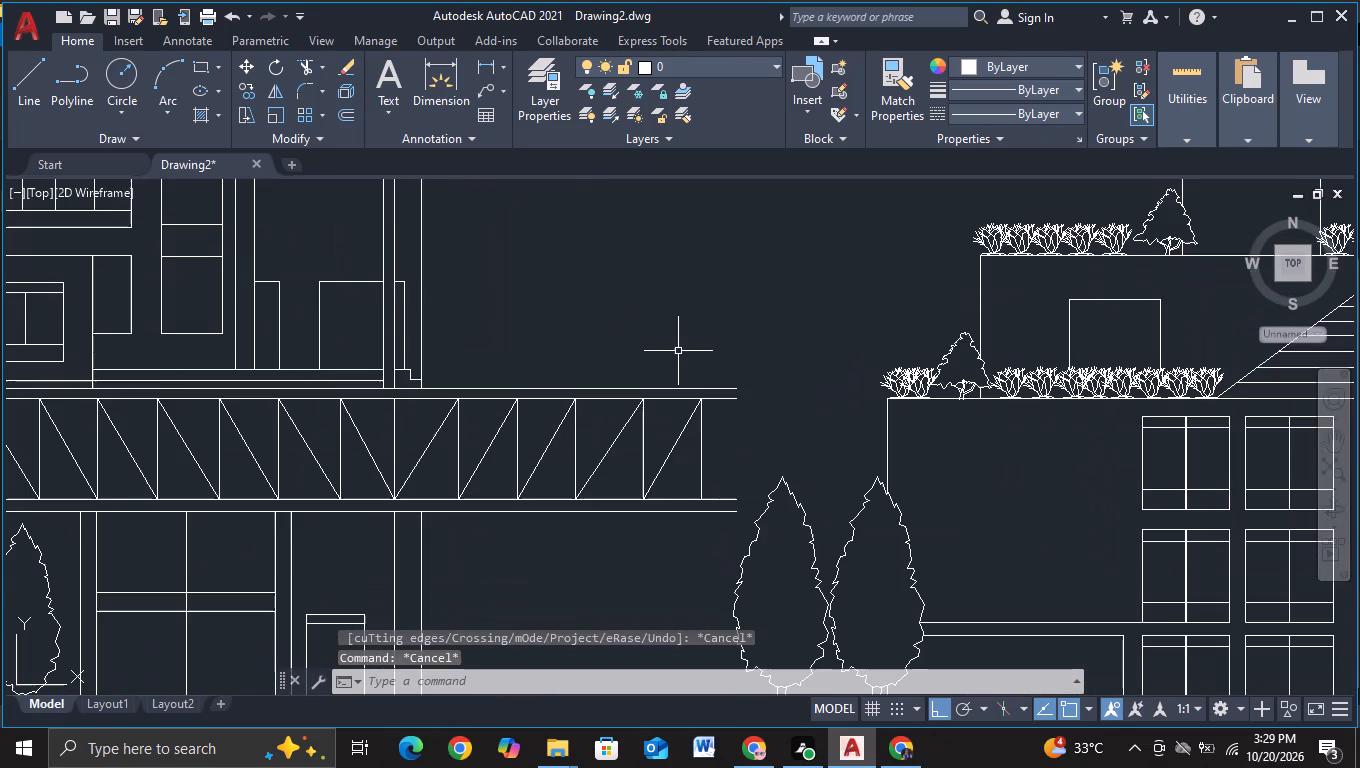
Extend the lower truss bridge's upper and lower frame lines across the gap toward the neighbouring building and its first tree.
{"action": "middle_click_drag", "start_coordinate": [678, 351], "coordinate": [573, 343]}
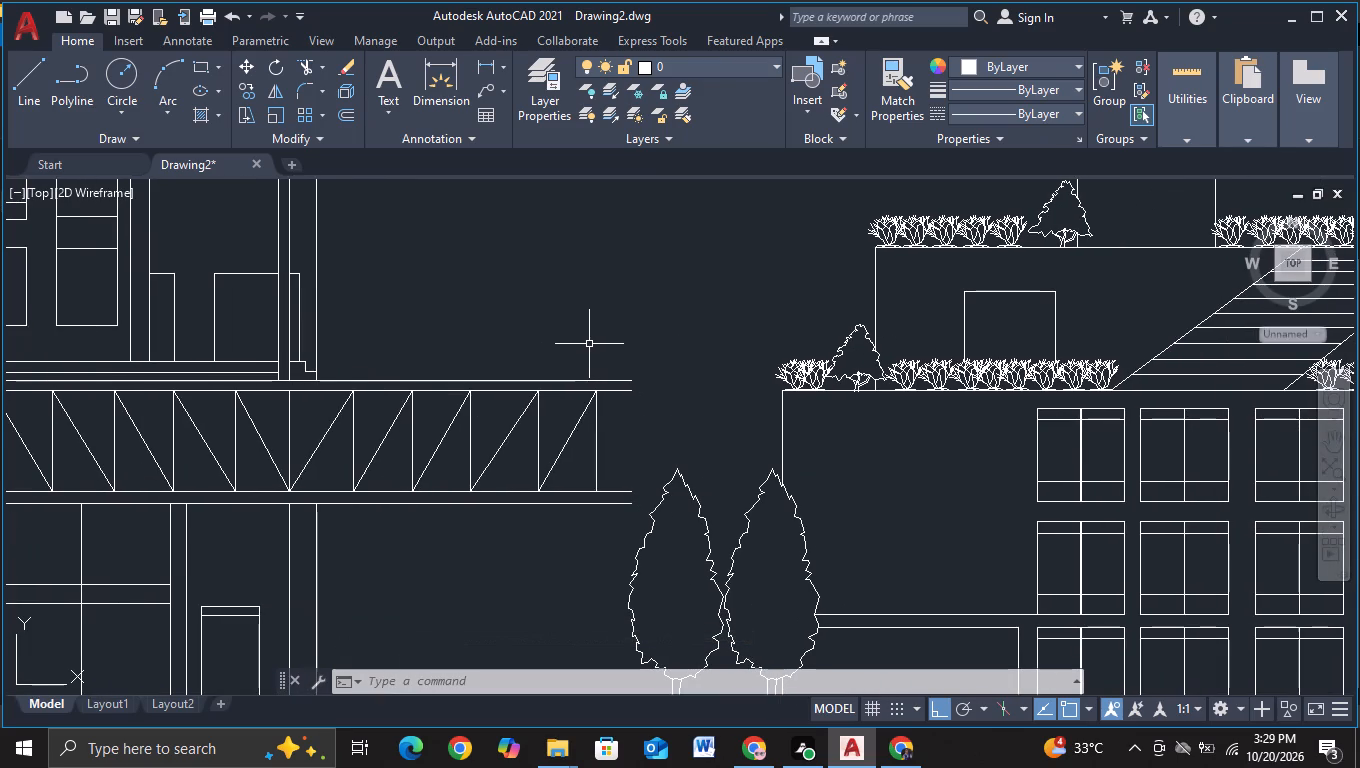
{"action": "key", "text": "e"}
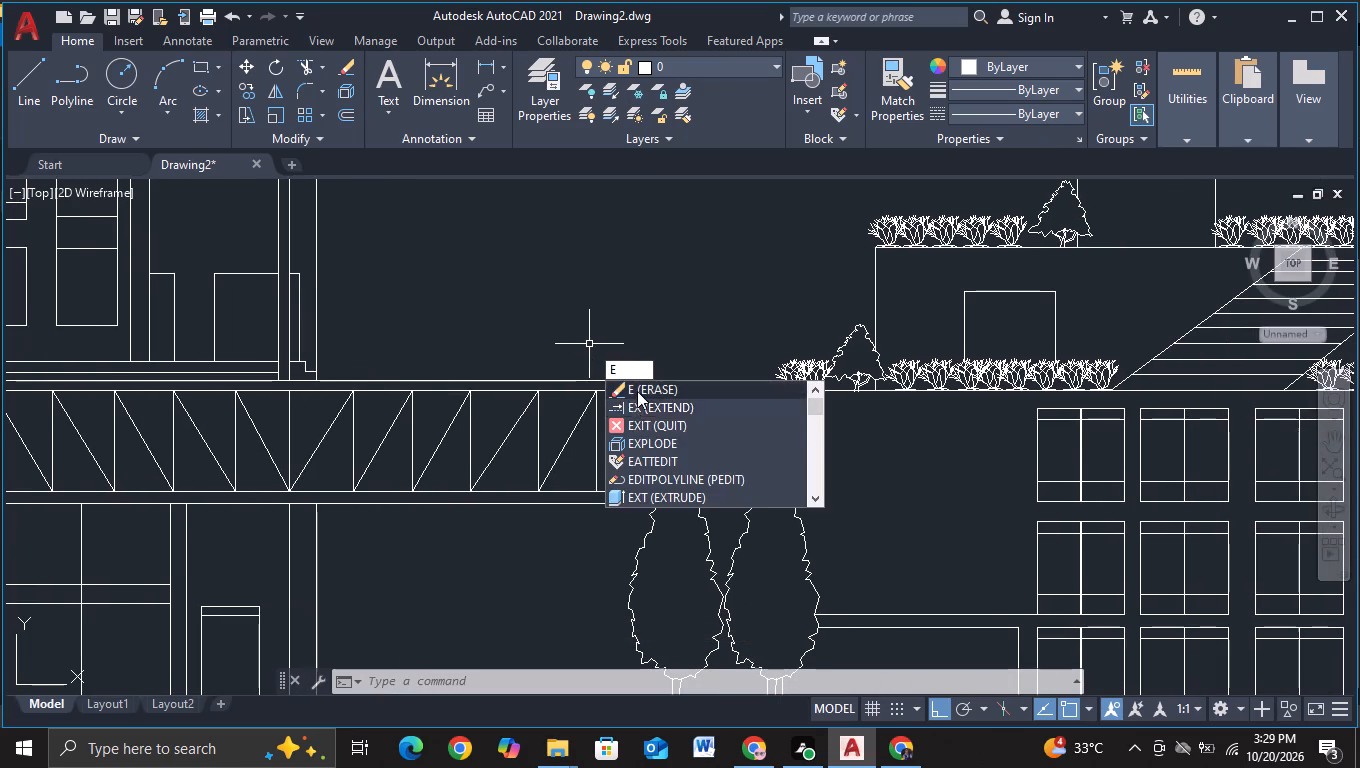
{"action": "left_click", "coordinate": [637, 389]}
{"action": "key", "text": "Escape"}
{"action": "key", "text": "e"}
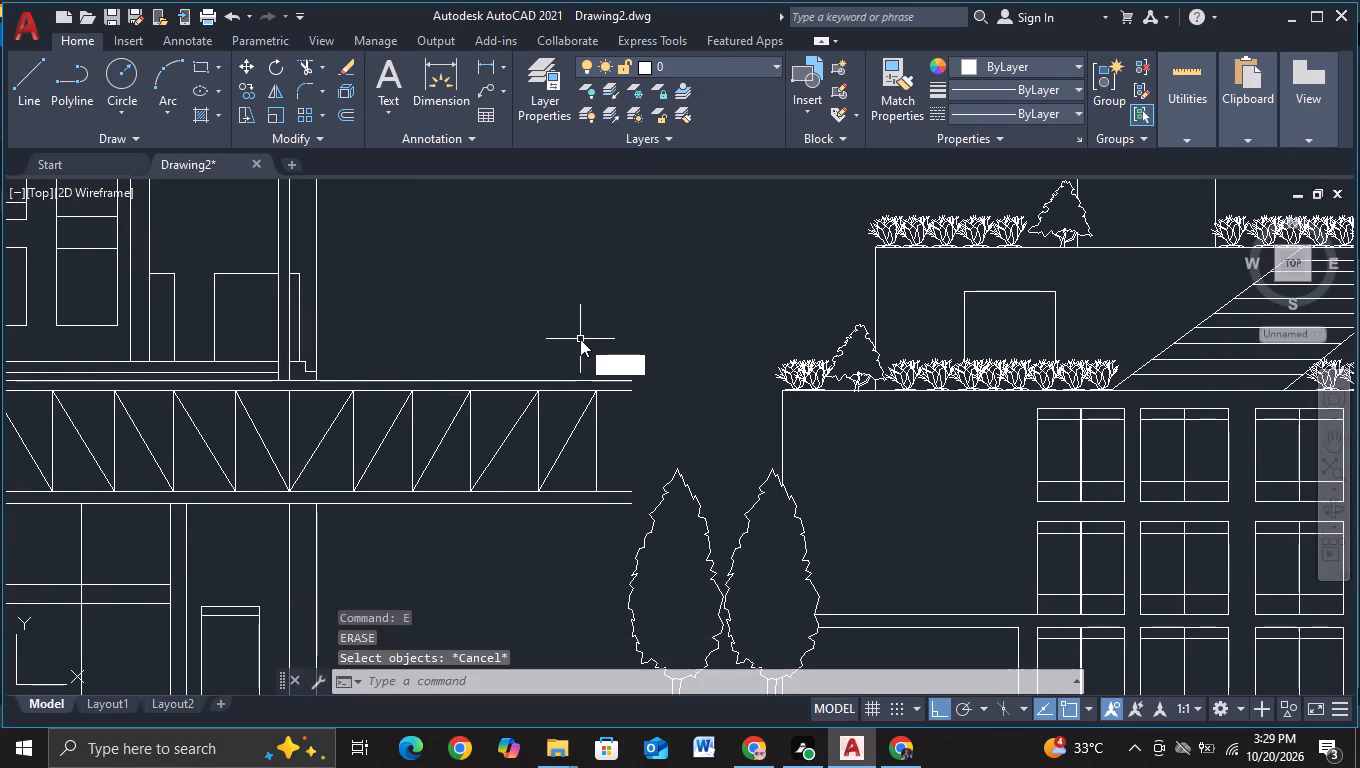
{"action": "left_click", "coordinate": [615, 403]}
{"action": "left_click_drag", "start_coordinate": [568, 307], "coordinate": [560, 539]}
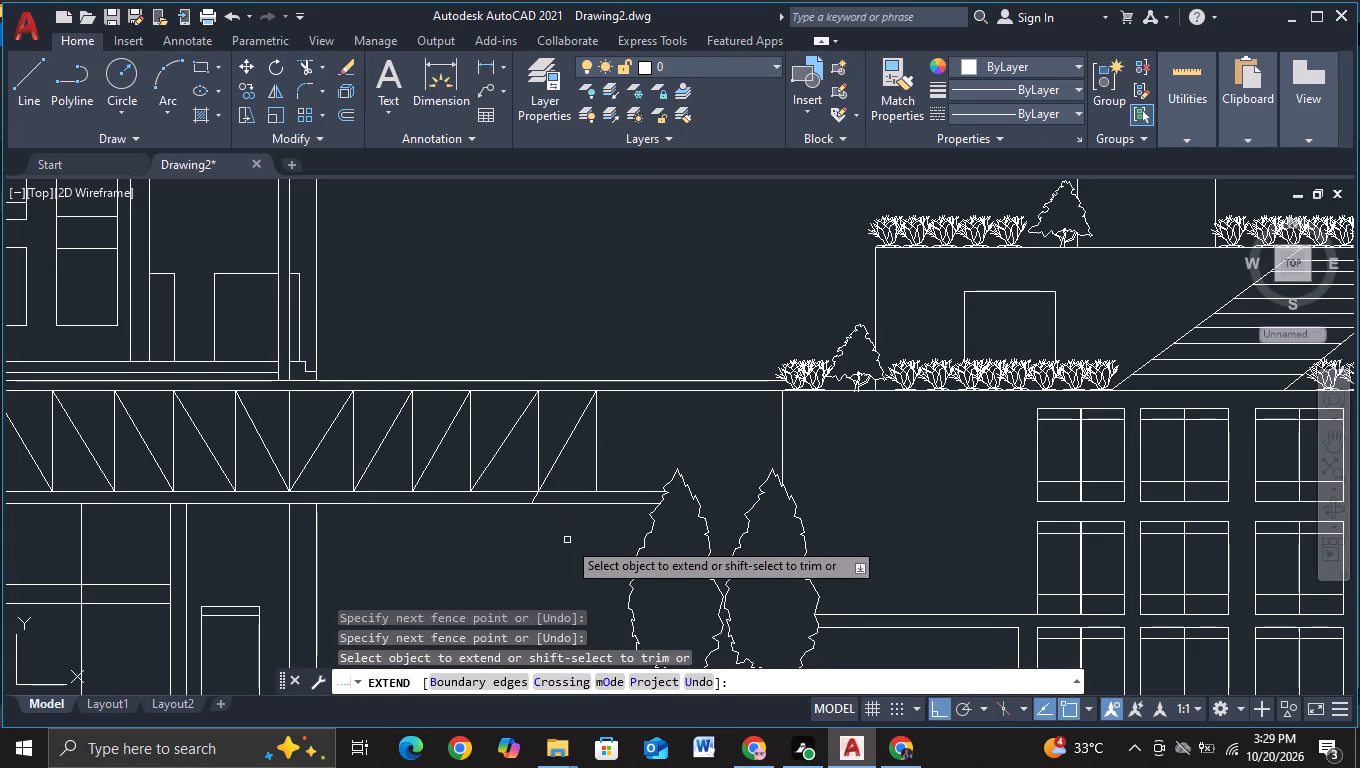
{"action": "key", "text": "Escape"}
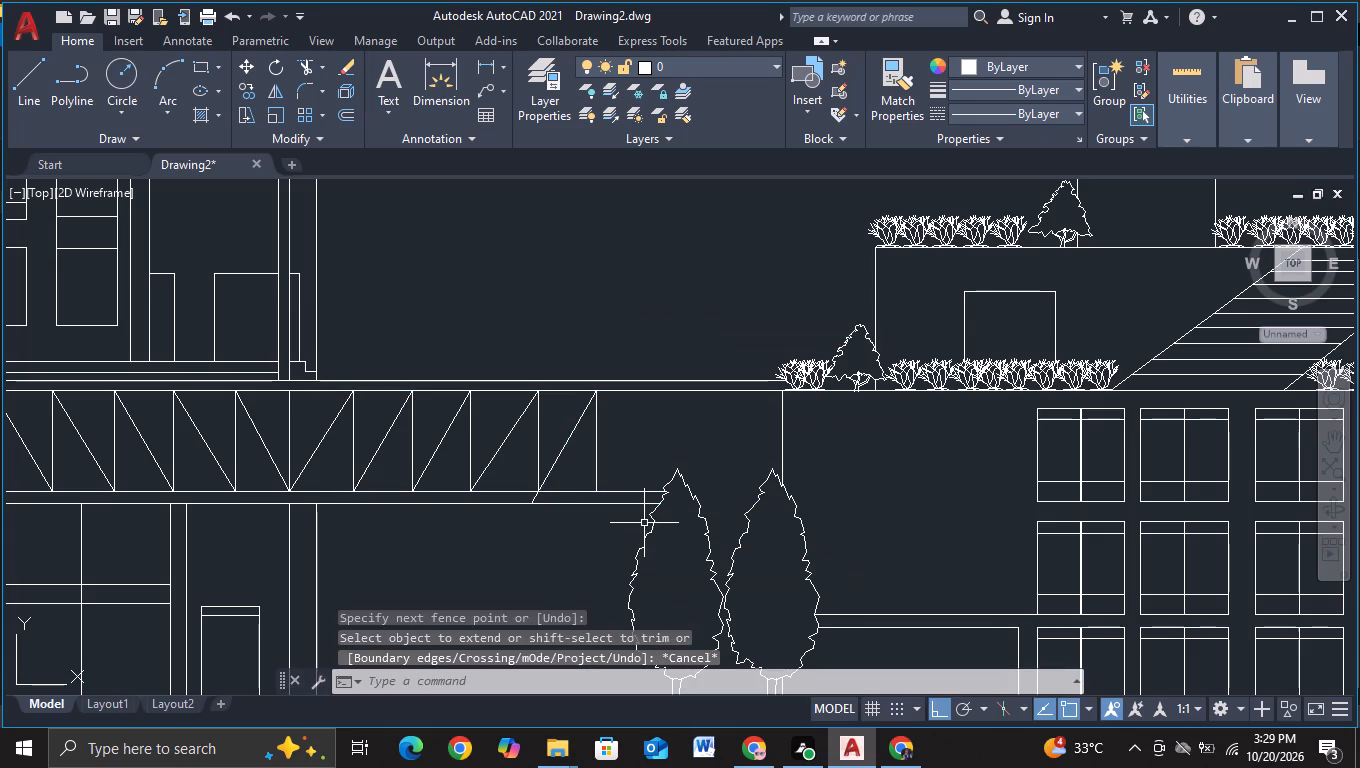
Extend the bridge's two lower frame lines past the first tall tree to the second tree's outline.
{"action": "left_click_drag", "start_coordinate": [640, 524], "coordinate": [648, 460]}
{"action": "left_click", "coordinate": [648, 458]}
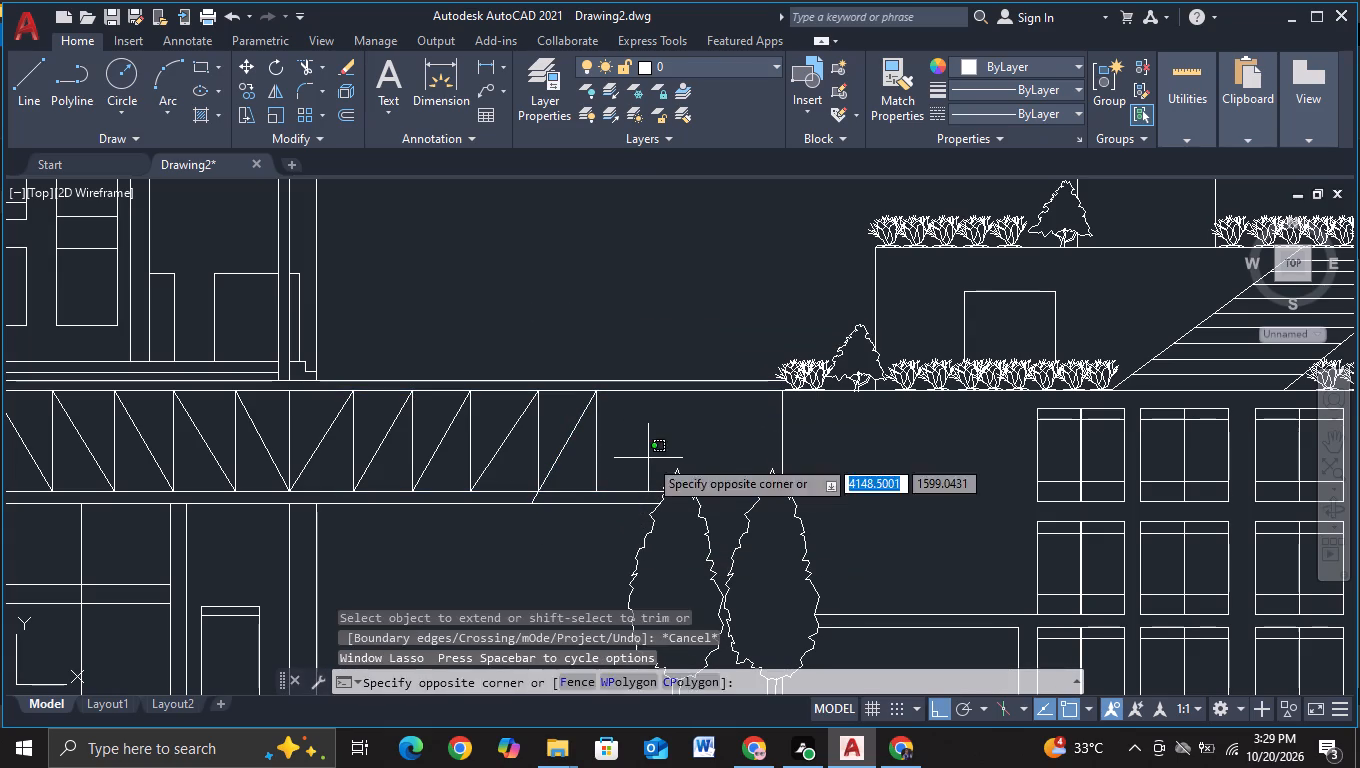
{"action": "key", "text": "Escape"}
{"action": "key", "text": "e"}
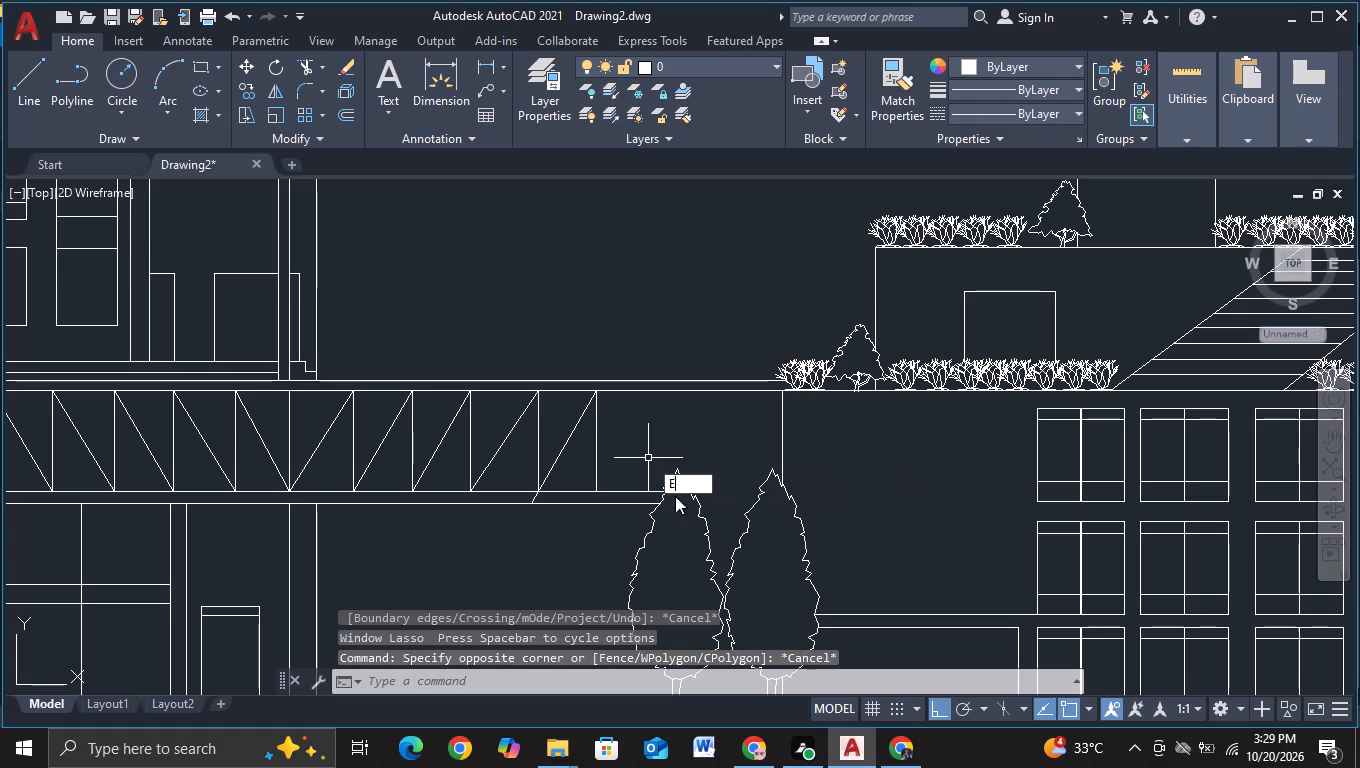
{"action": "left_click", "coordinate": [679, 517]}
{"action": "left_click_drag", "start_coordinate": [641, 462], "coordinate": [609, 564]}
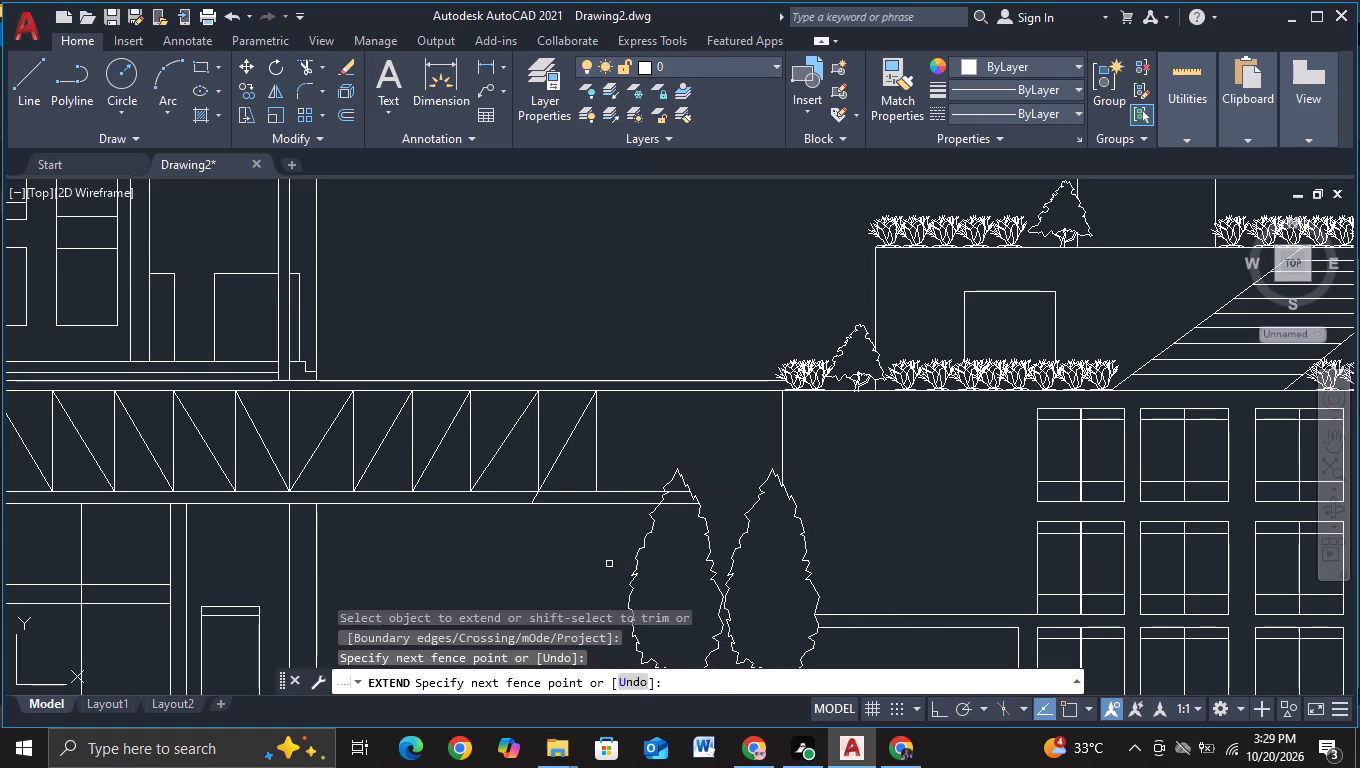
{"action": "left_click_drag", "start_coordinate": [677, 484], "coordinate": [671, 551]}
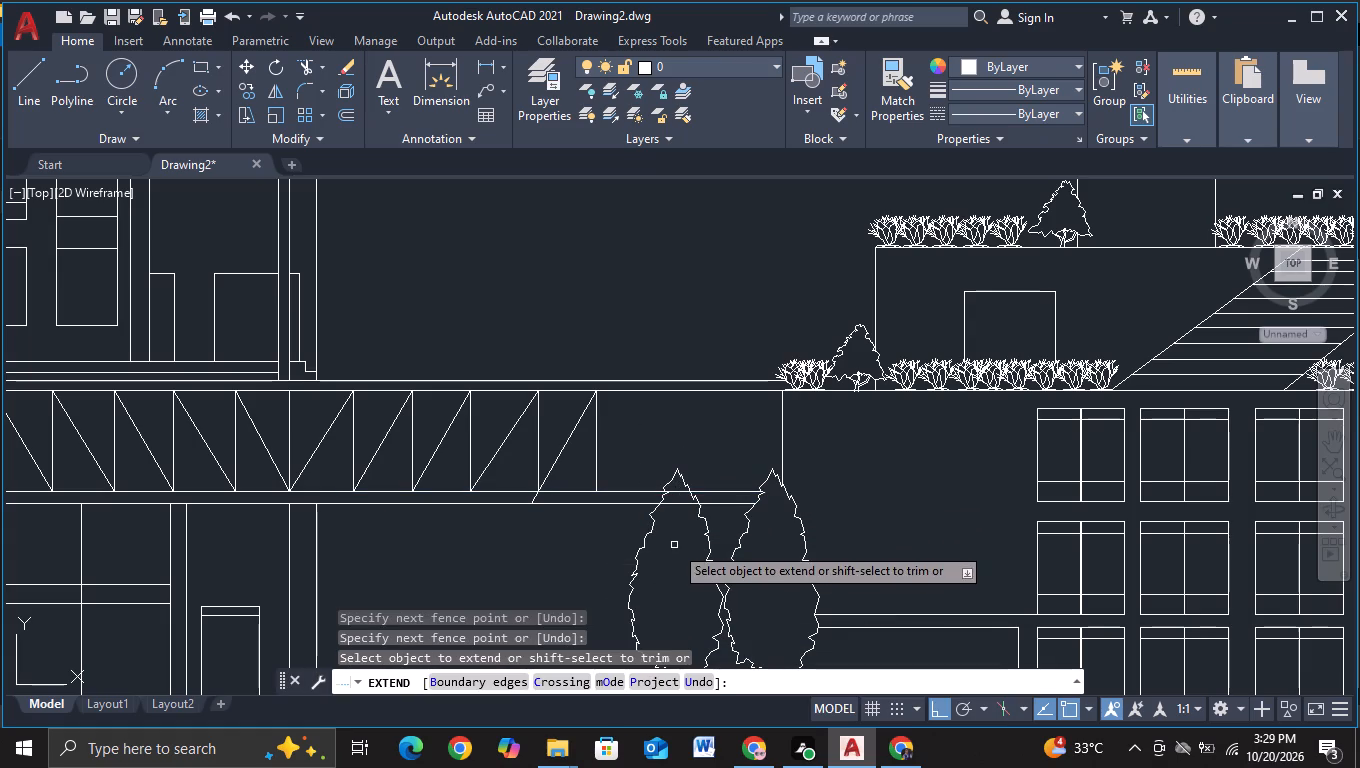
{"action": "key", "text": "Escape"}
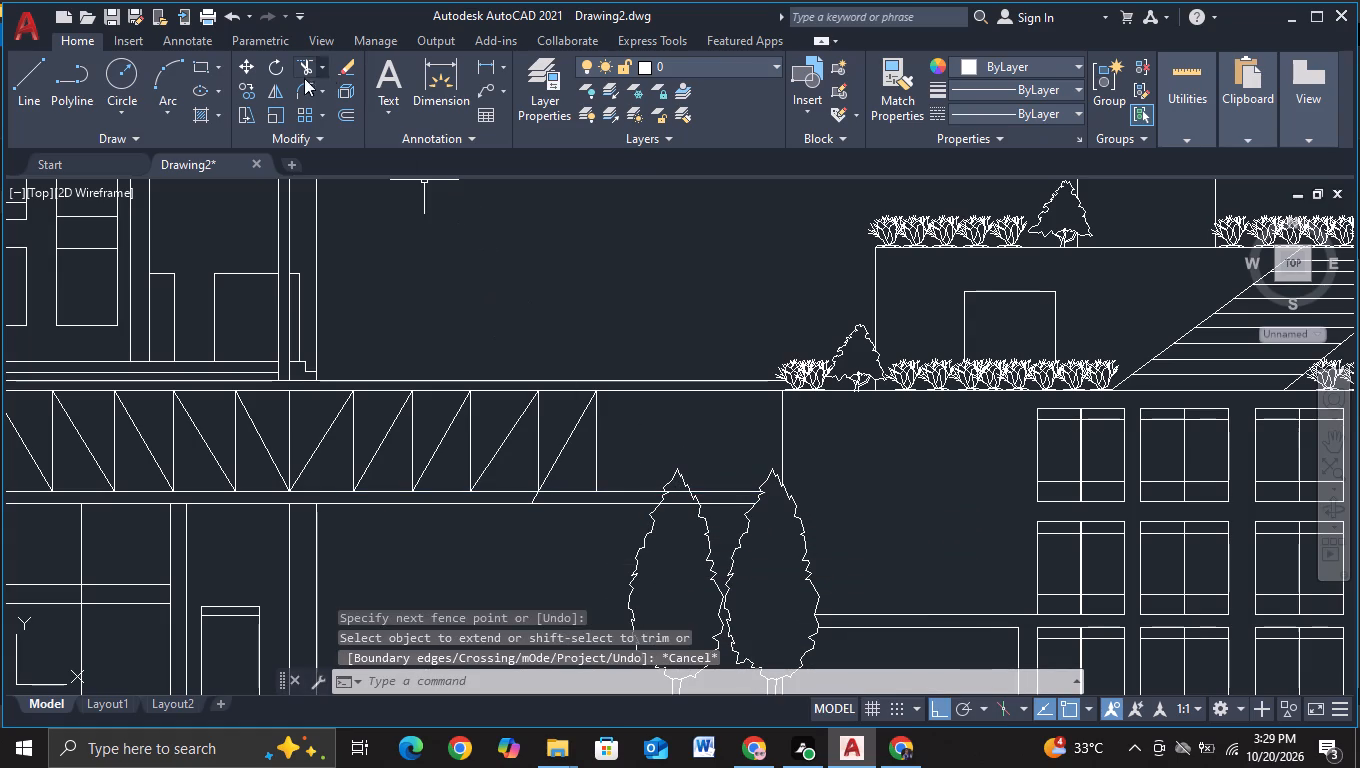
Trim away the parts of the bridge's two lower frame lines that run inside the first tall tree.
{"action": "left_click", "coordinate": [307, 74]}
{"action": "scroll", "coordinate": [683, 499], "scroll_direction": "up", "scroll_amount": 1}
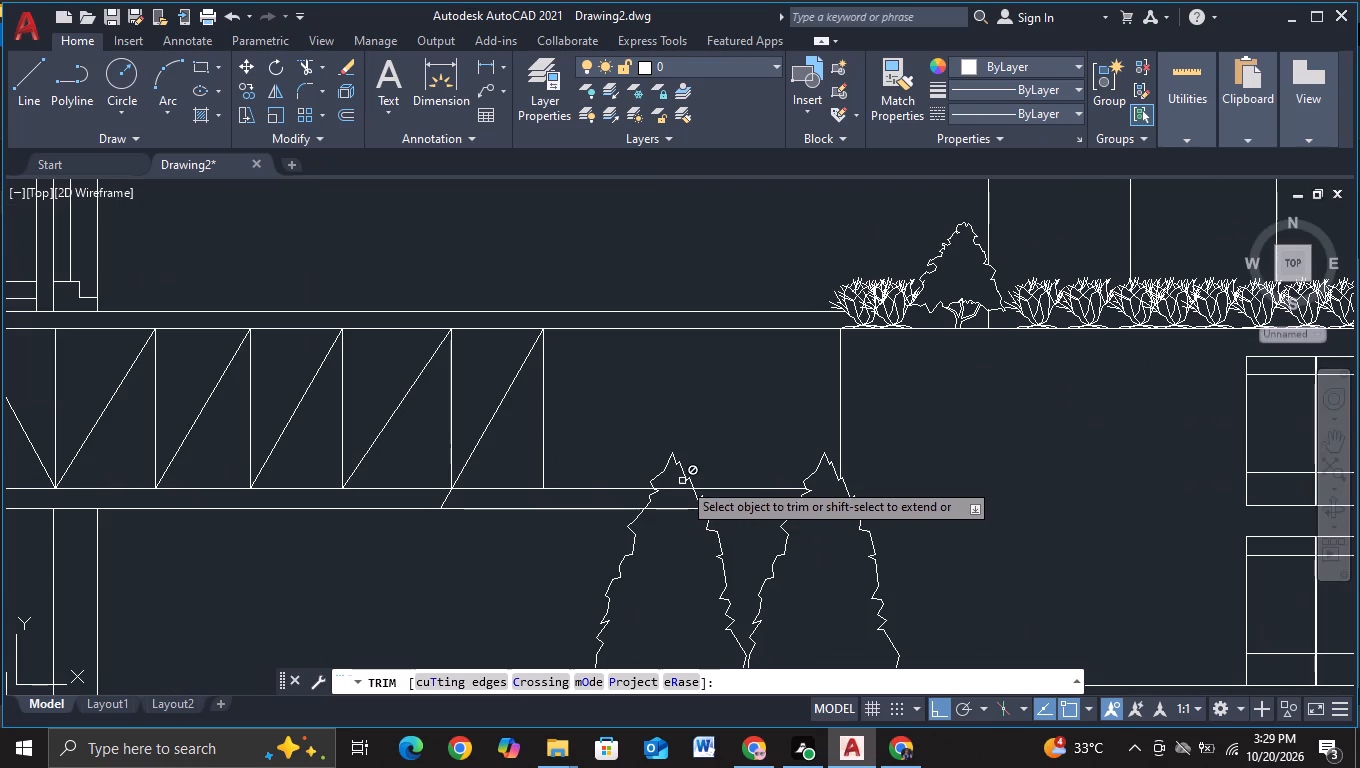
{"action": "left_click_drag", "start_coordinate": [682, 480], "coordinate": [662, 577]}
{"action": "left_click_drag", "start_coordinate": [673, 534], "coordinate": [665, 476]}
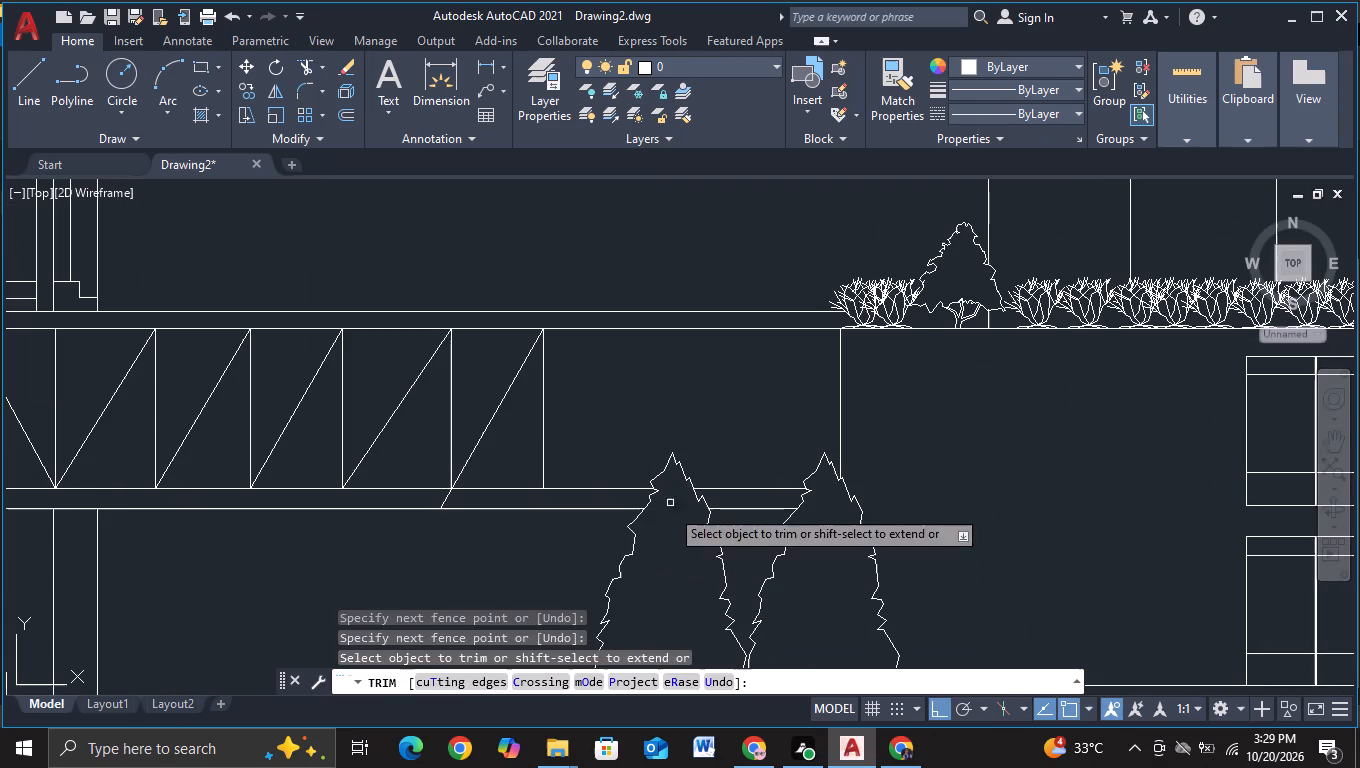
{"action": "key", "text": "Escape"}
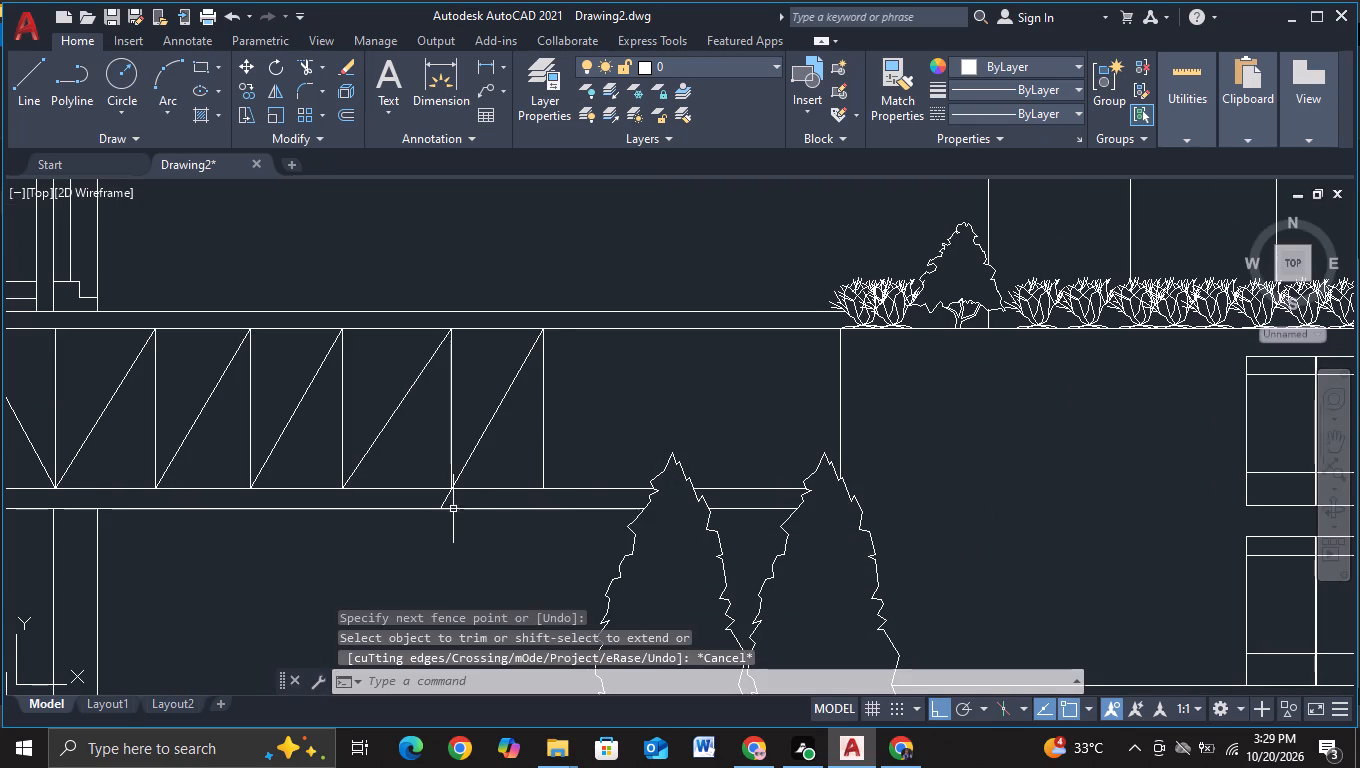
Trim off the stray diagonal stub between the bridge's two lower frame lines.
{"action": "left_click", "coordinate": [302, 68]}
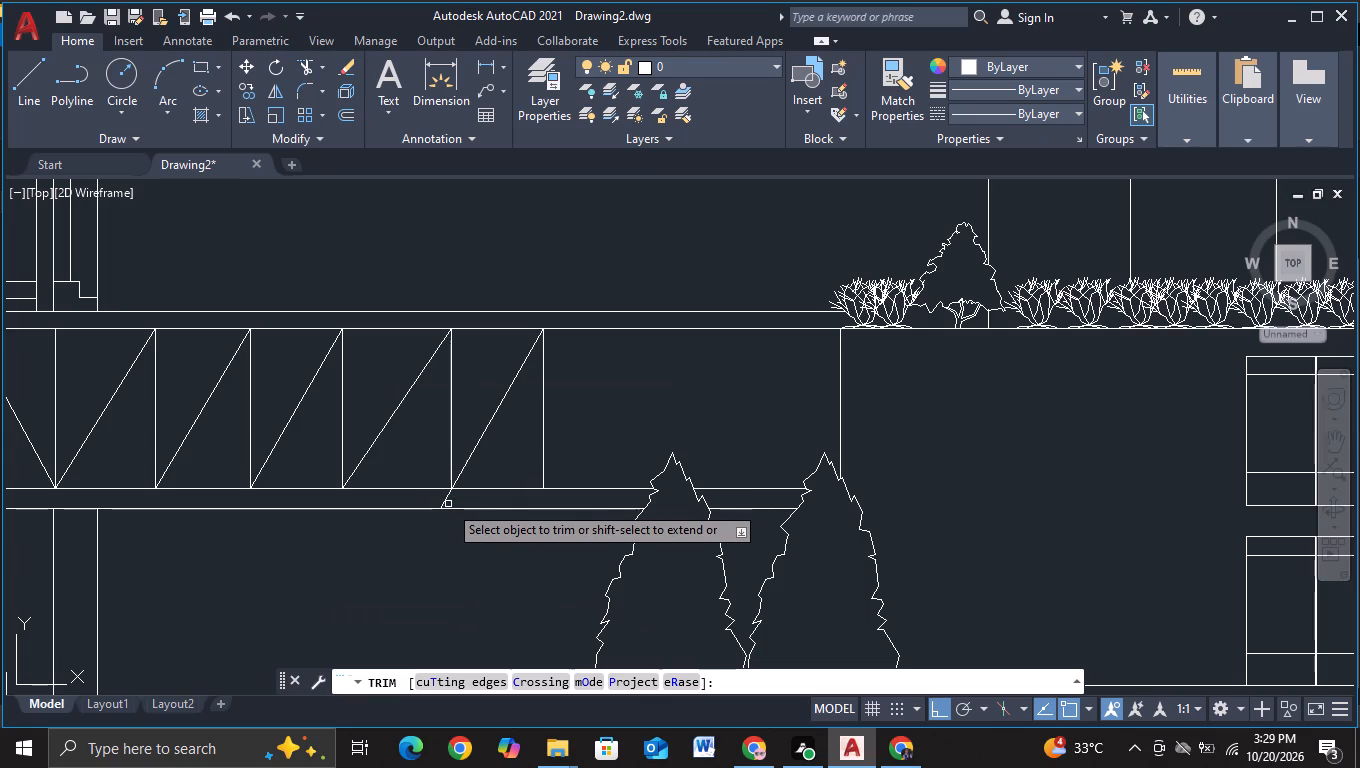
{"action": "left_click", "coordinate": [447, 501]}
Trim out all diagonals and verticals of the lower truss bridge with one fence, leaving only its horizontal frame lines.
{"action": "scroll", "coordinate": [551, 448], "scroll_direction": "down", "scroll_amount": 1}
{"action": "middle_click_drag", "start_coordinate": [551, 448], "coordinate": [553, 448]}
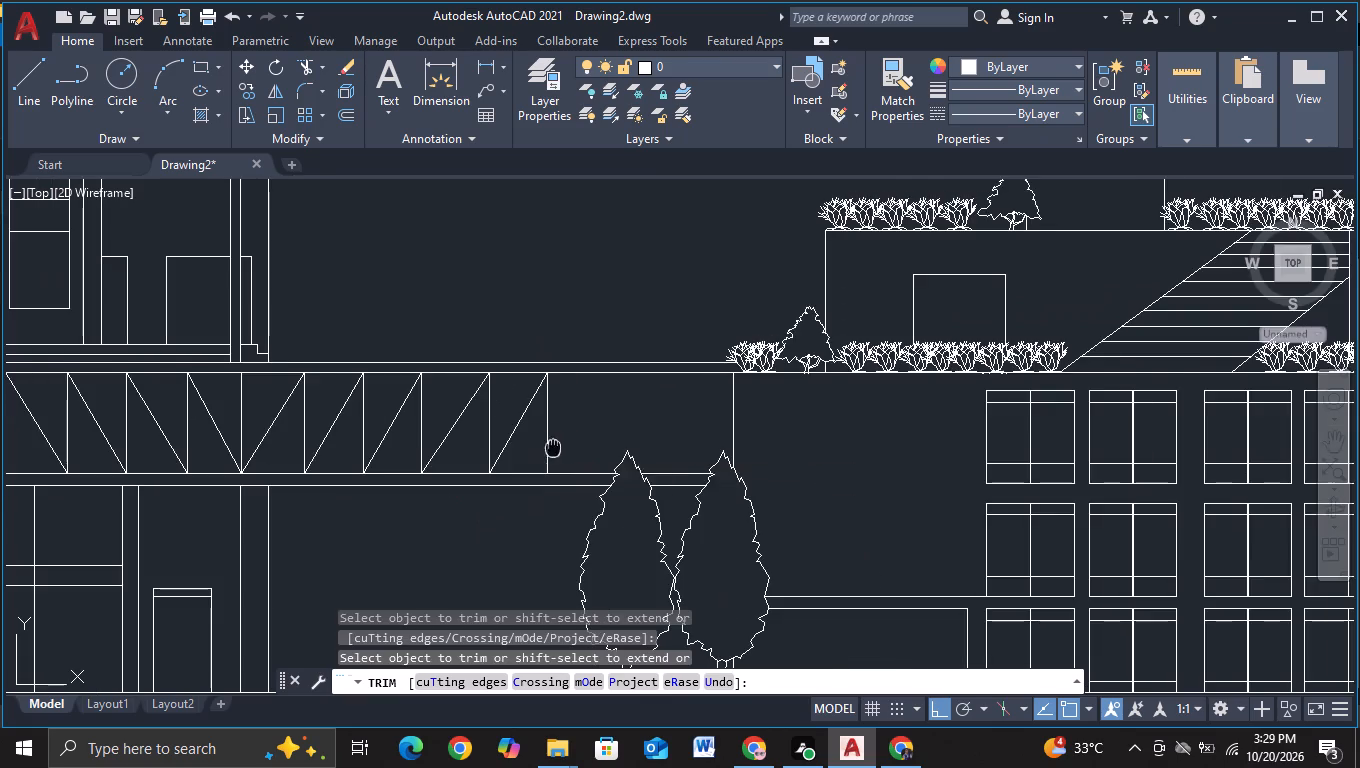
{"action": "middle_click_drag", "start_coordinate": [553, 448], "coordinate": [773, 428]}
{"action": "scroll", "coordinate": [745, 436], "scroll_direction": "down", "scroll_amount": 2}
{"action": "middle_click_drag", "start_coordinate": [709, 494], "coordinate": [765, 485]}
{"action": "scroll", "coordinate": [765, 485], "scroll_direction": "up", "scroll_amount": 1}
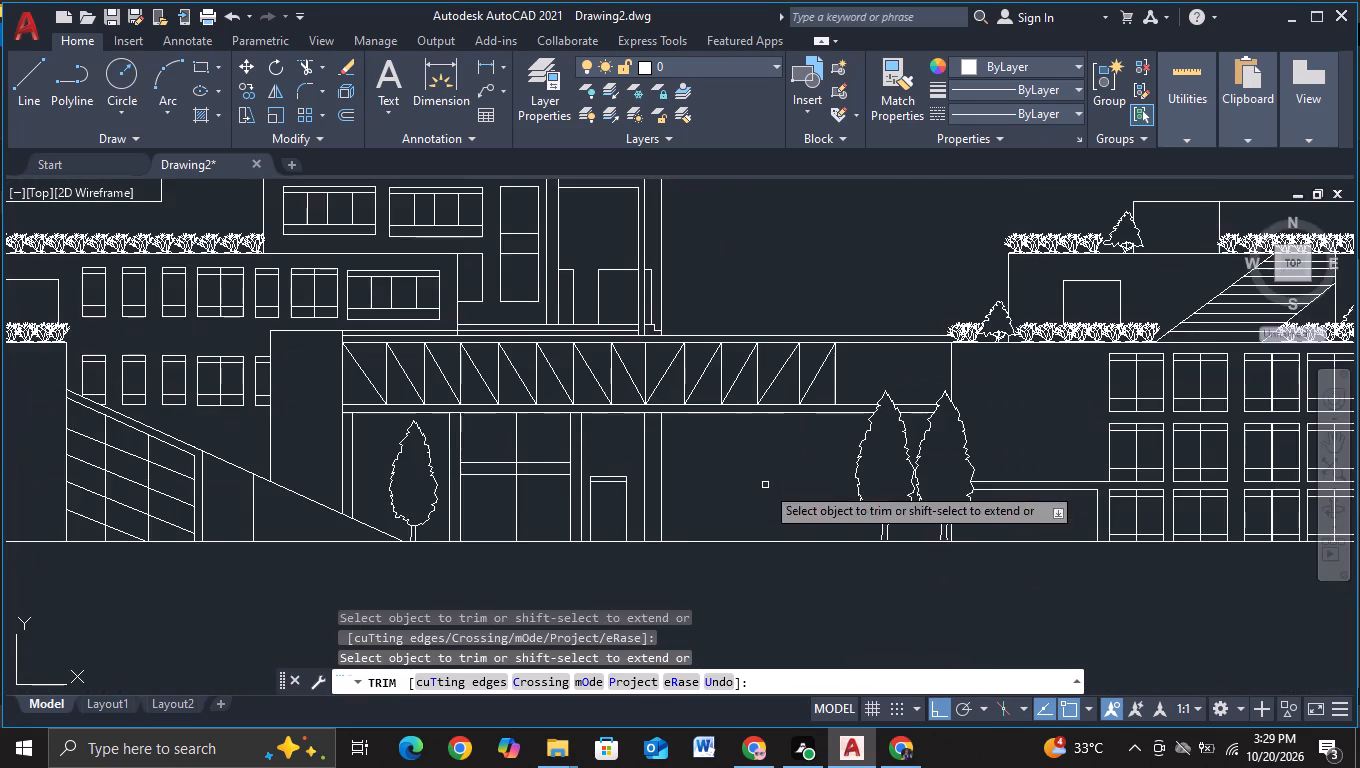
{"action": "middle_click_drag", "start_coordinate": [697, 492], "coordinate": [763, 494]}
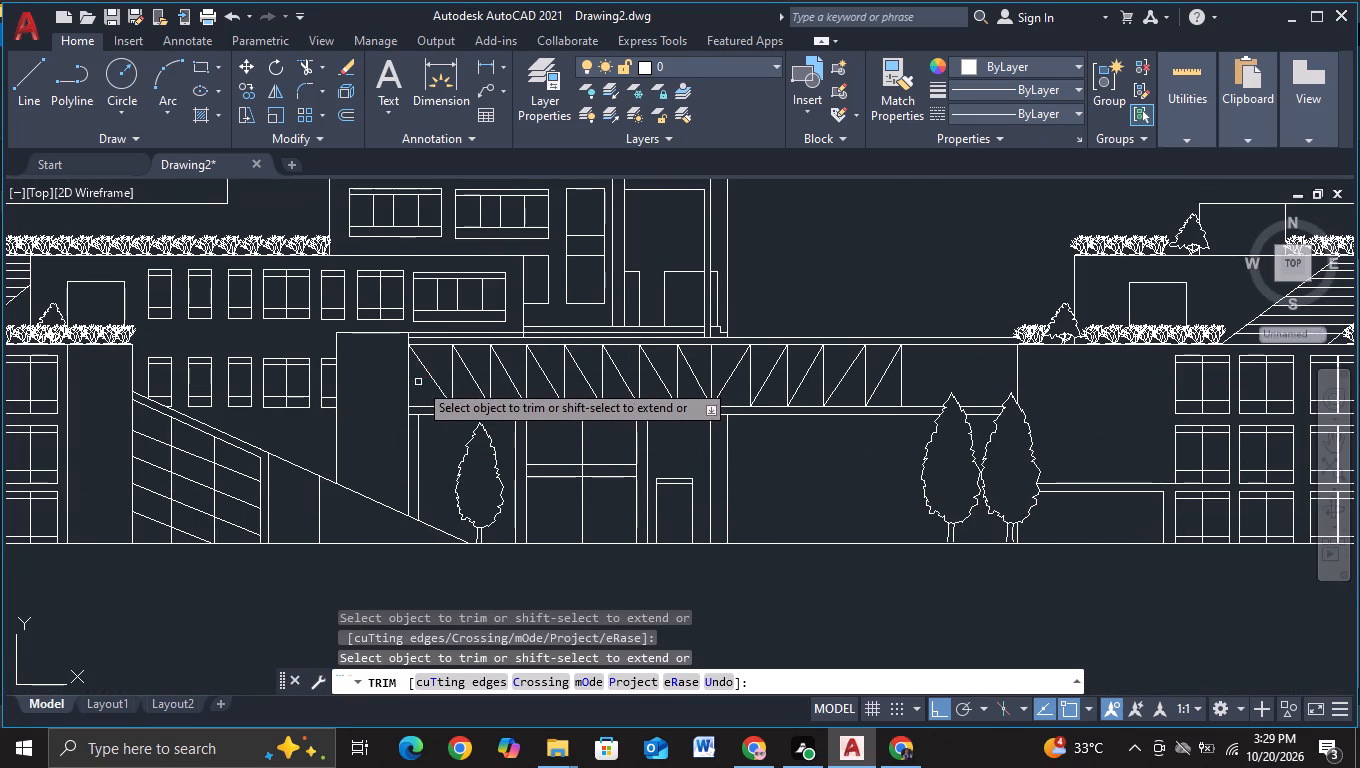
{"action": "left_click", "coordinate": [418, 382]}
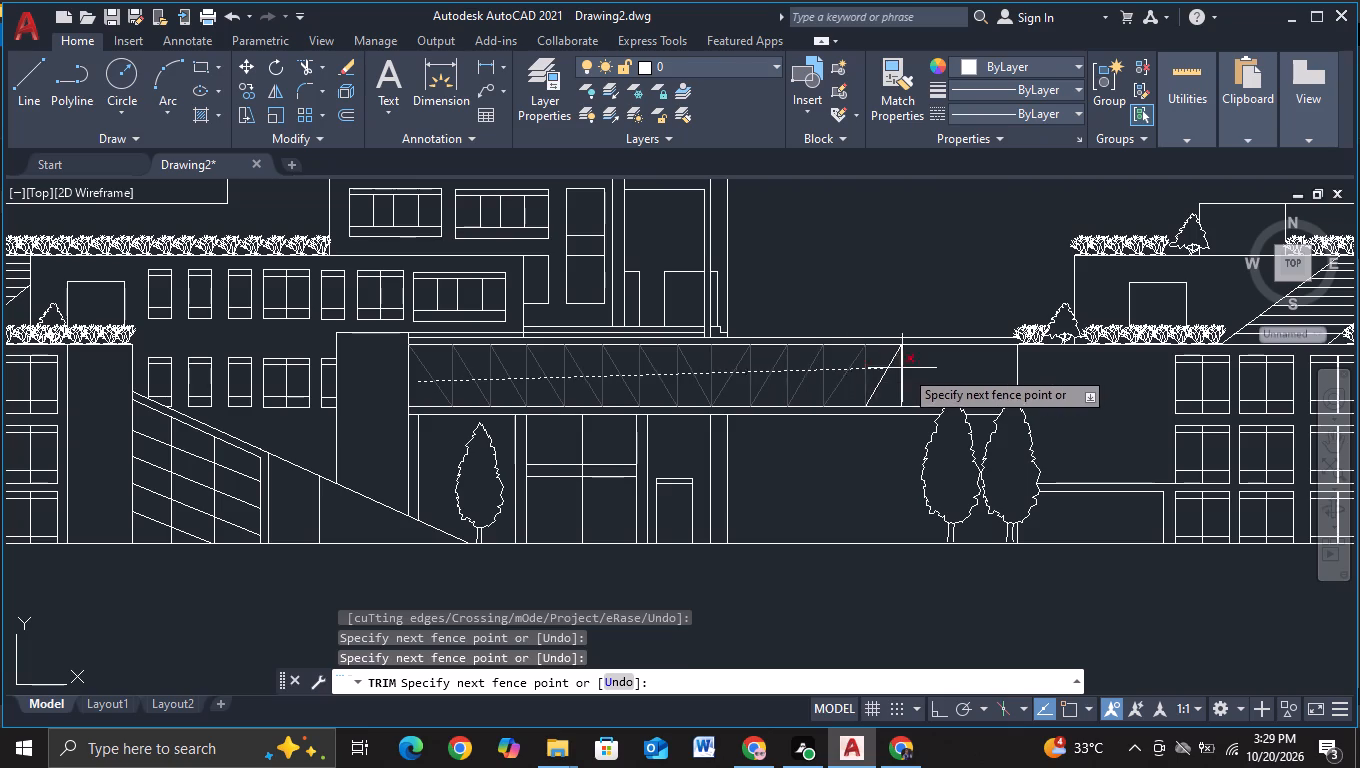
{"action": "left_click", "coordinate": [921, 369]}
{"action": "key", "text": "Escape"}
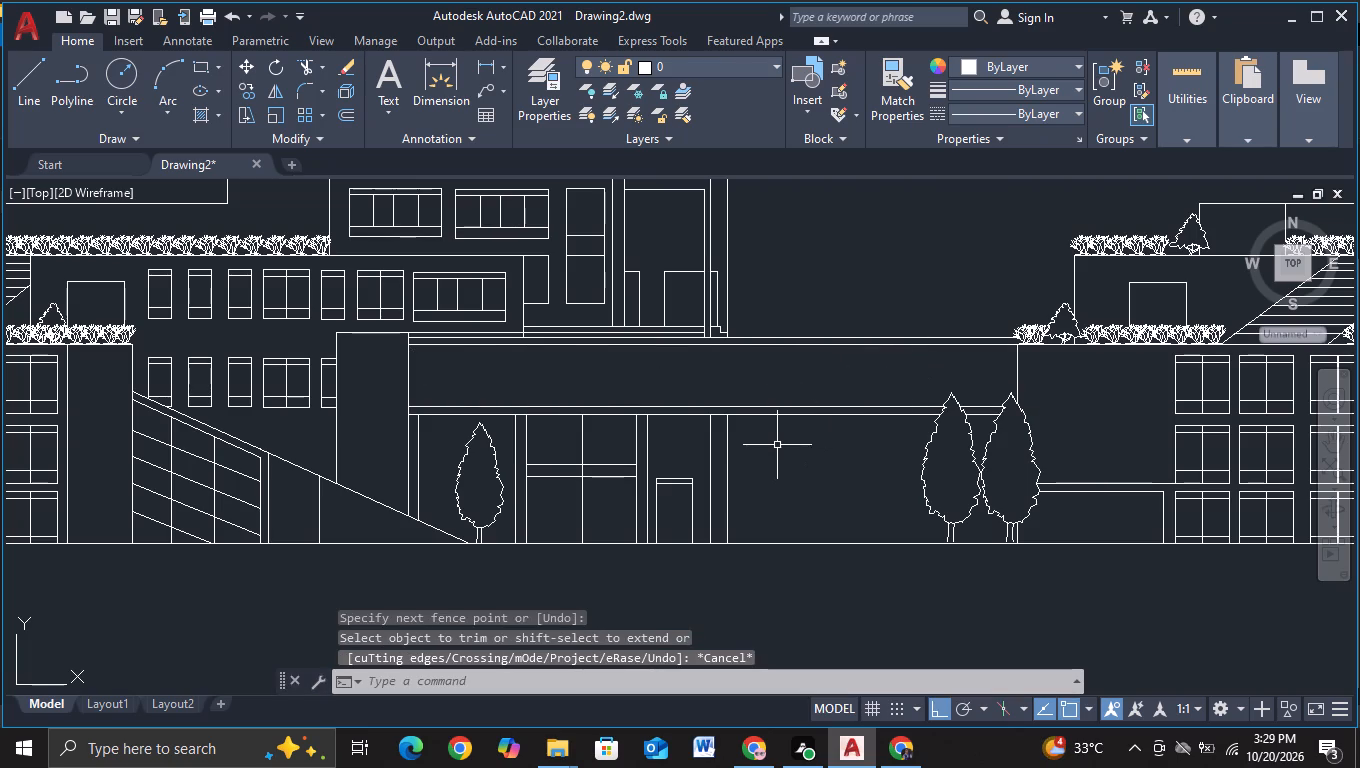
{"action": "key", "text": "Escape"}
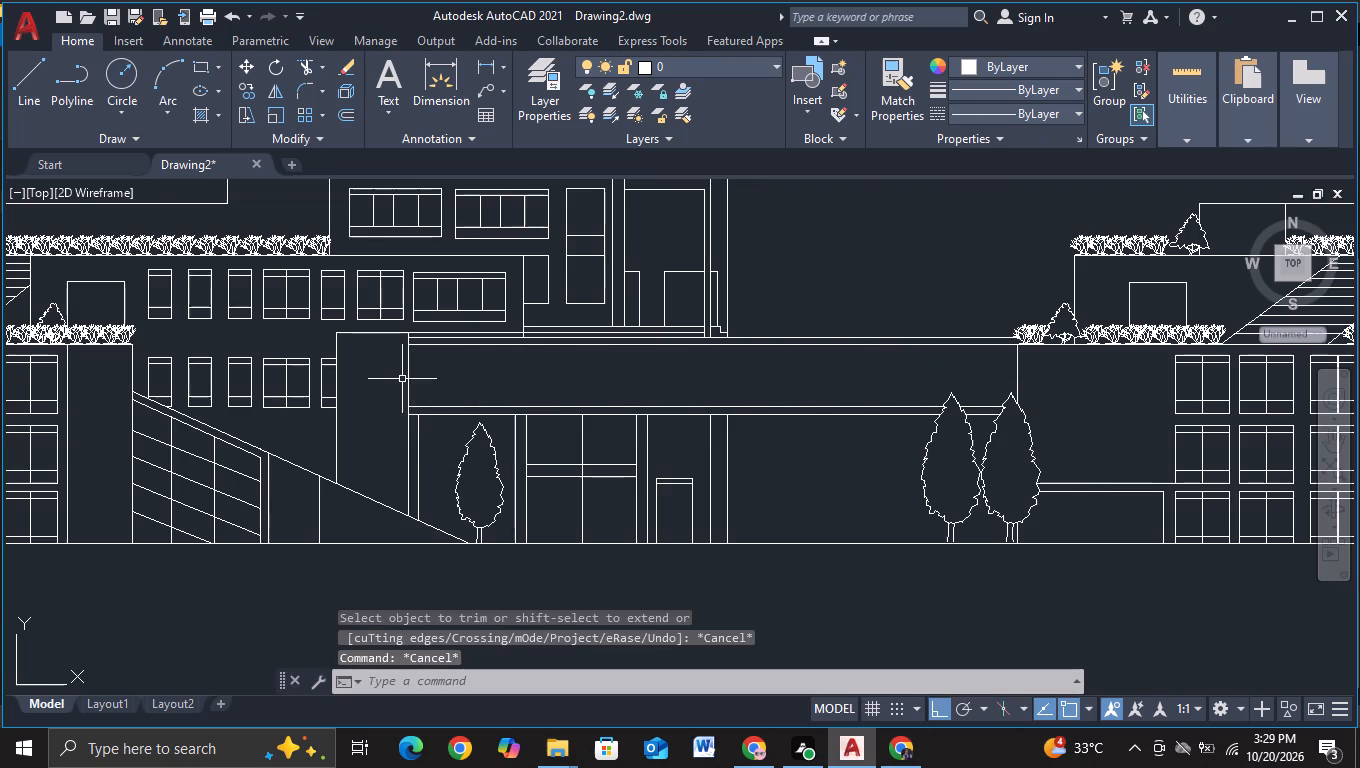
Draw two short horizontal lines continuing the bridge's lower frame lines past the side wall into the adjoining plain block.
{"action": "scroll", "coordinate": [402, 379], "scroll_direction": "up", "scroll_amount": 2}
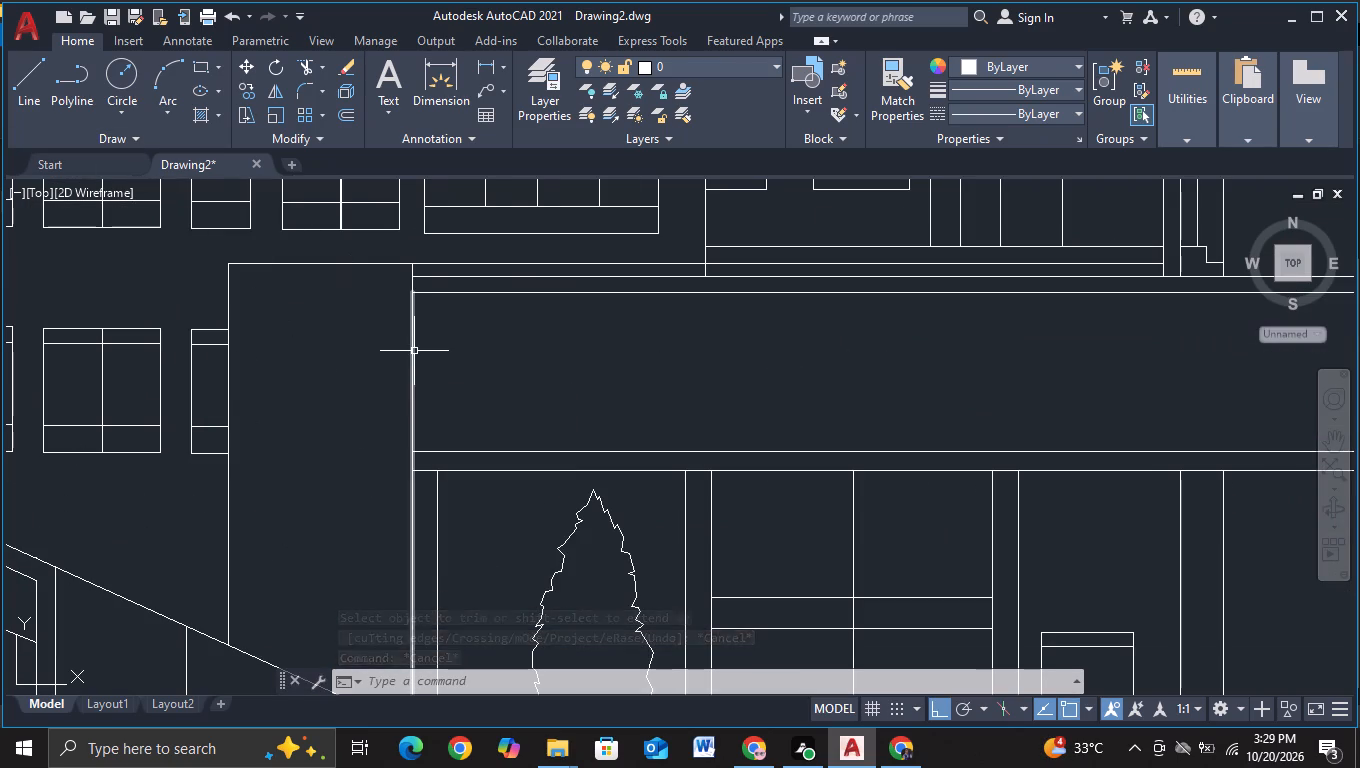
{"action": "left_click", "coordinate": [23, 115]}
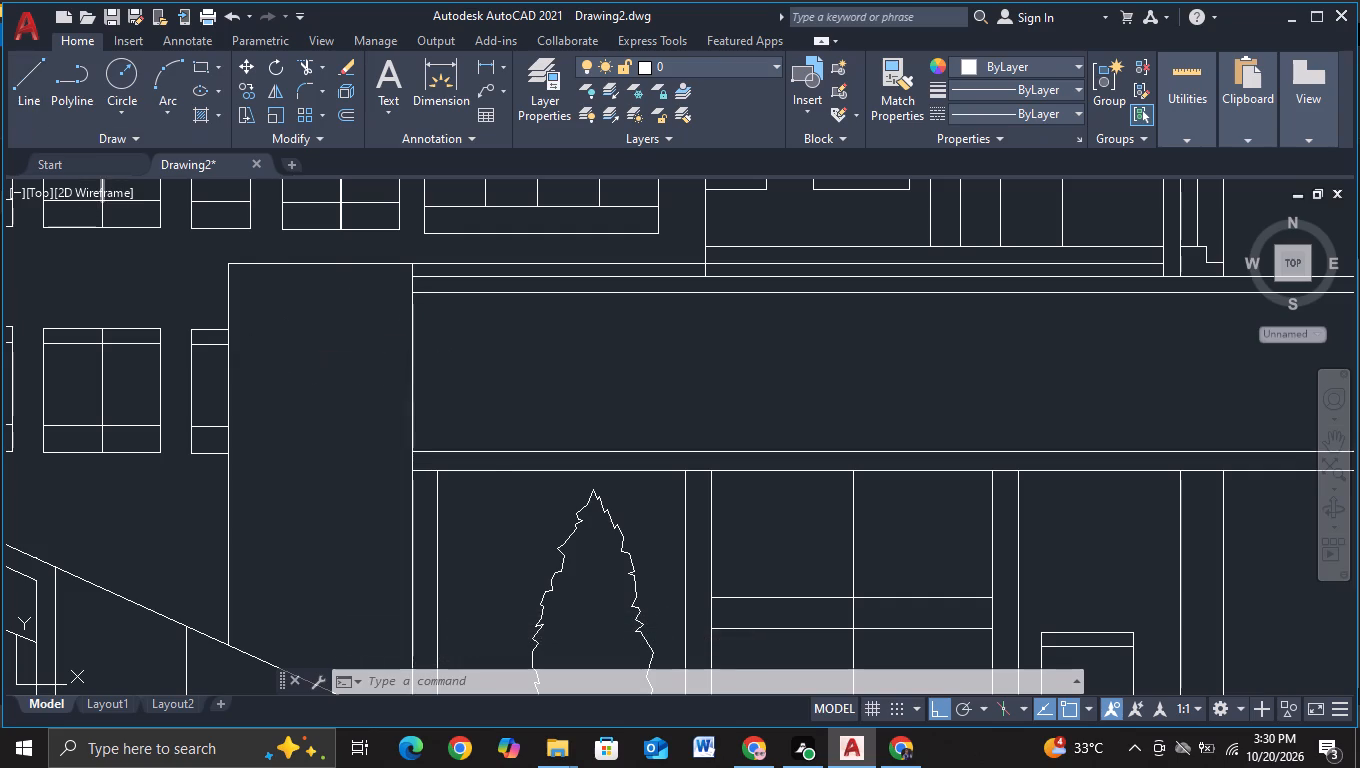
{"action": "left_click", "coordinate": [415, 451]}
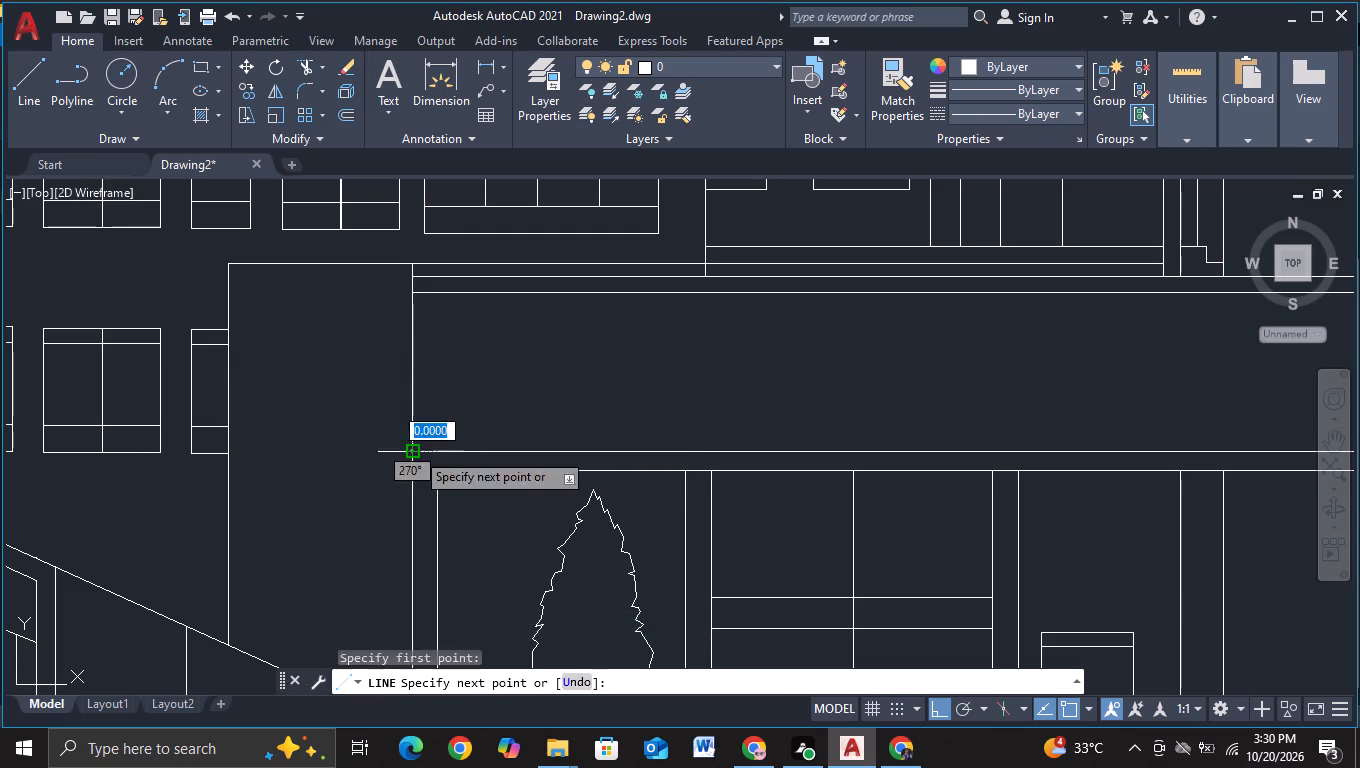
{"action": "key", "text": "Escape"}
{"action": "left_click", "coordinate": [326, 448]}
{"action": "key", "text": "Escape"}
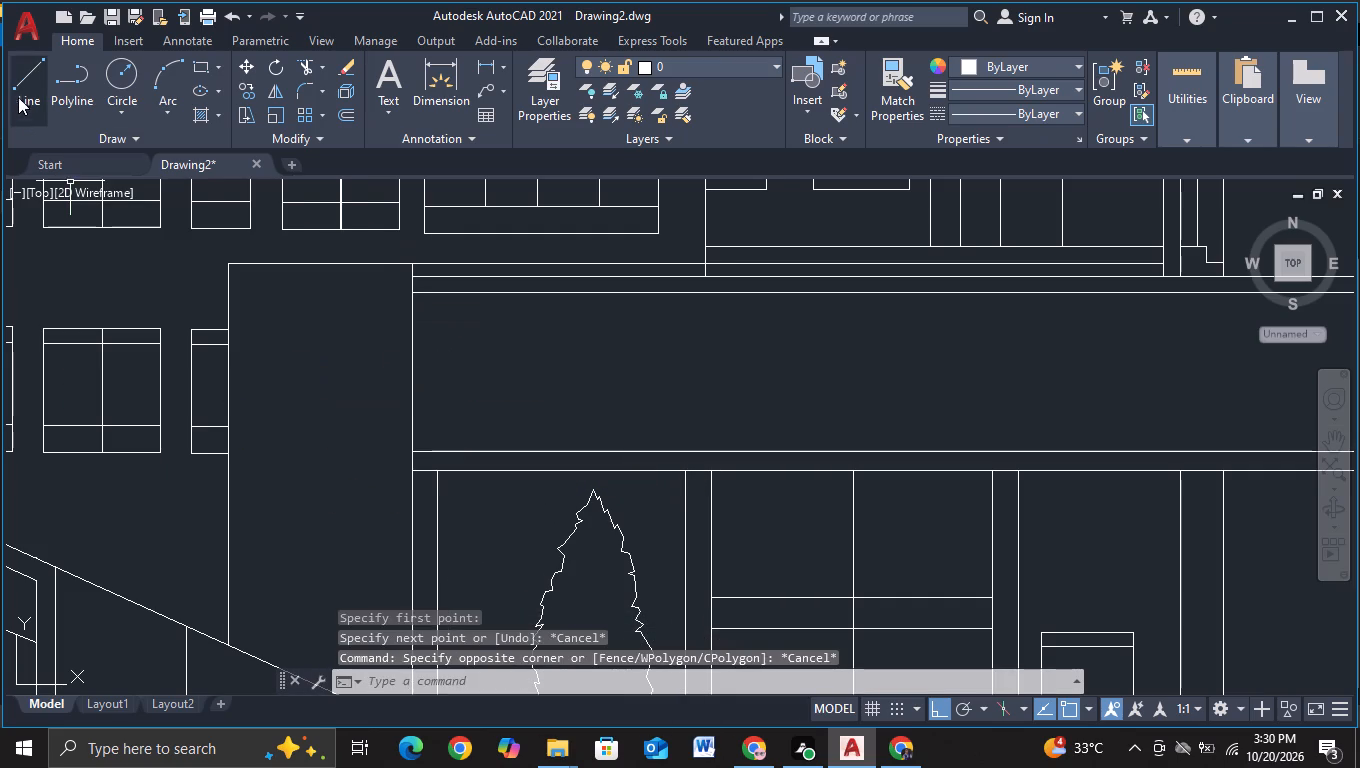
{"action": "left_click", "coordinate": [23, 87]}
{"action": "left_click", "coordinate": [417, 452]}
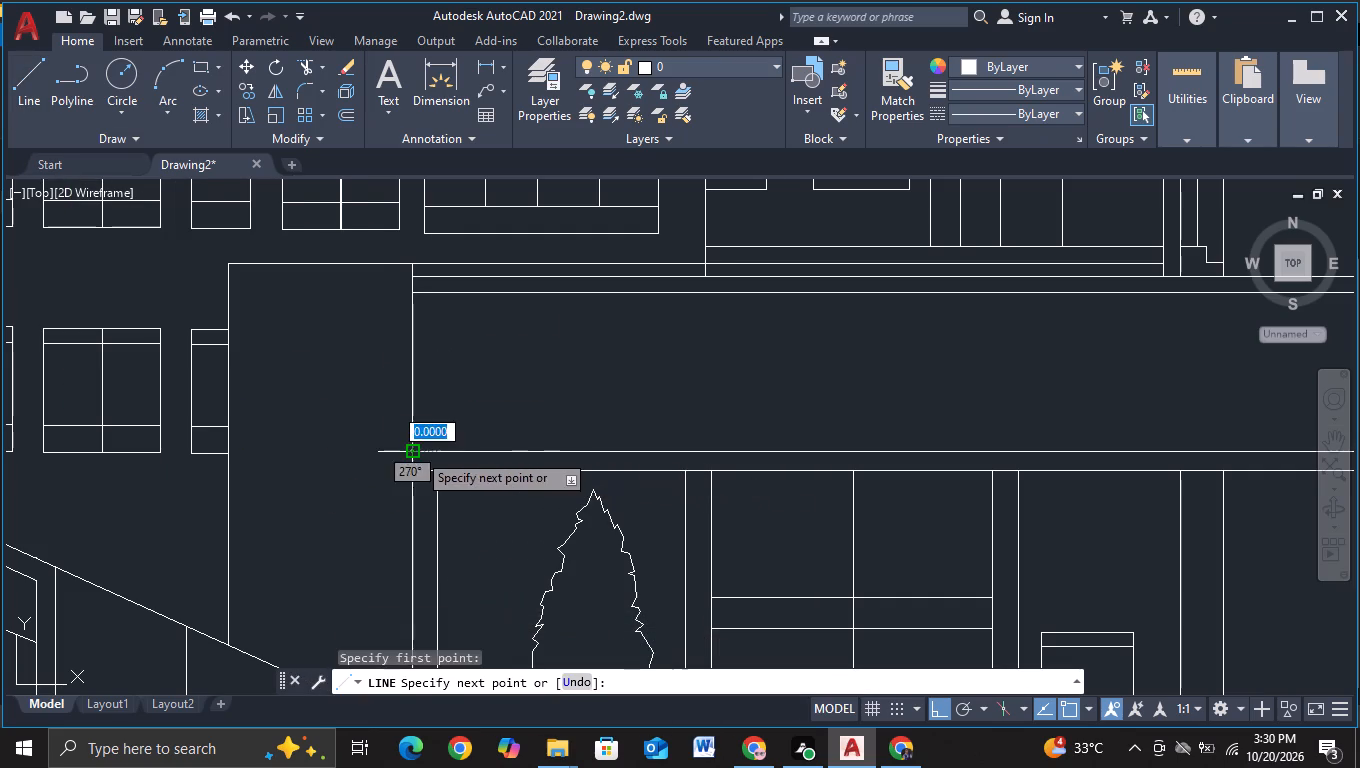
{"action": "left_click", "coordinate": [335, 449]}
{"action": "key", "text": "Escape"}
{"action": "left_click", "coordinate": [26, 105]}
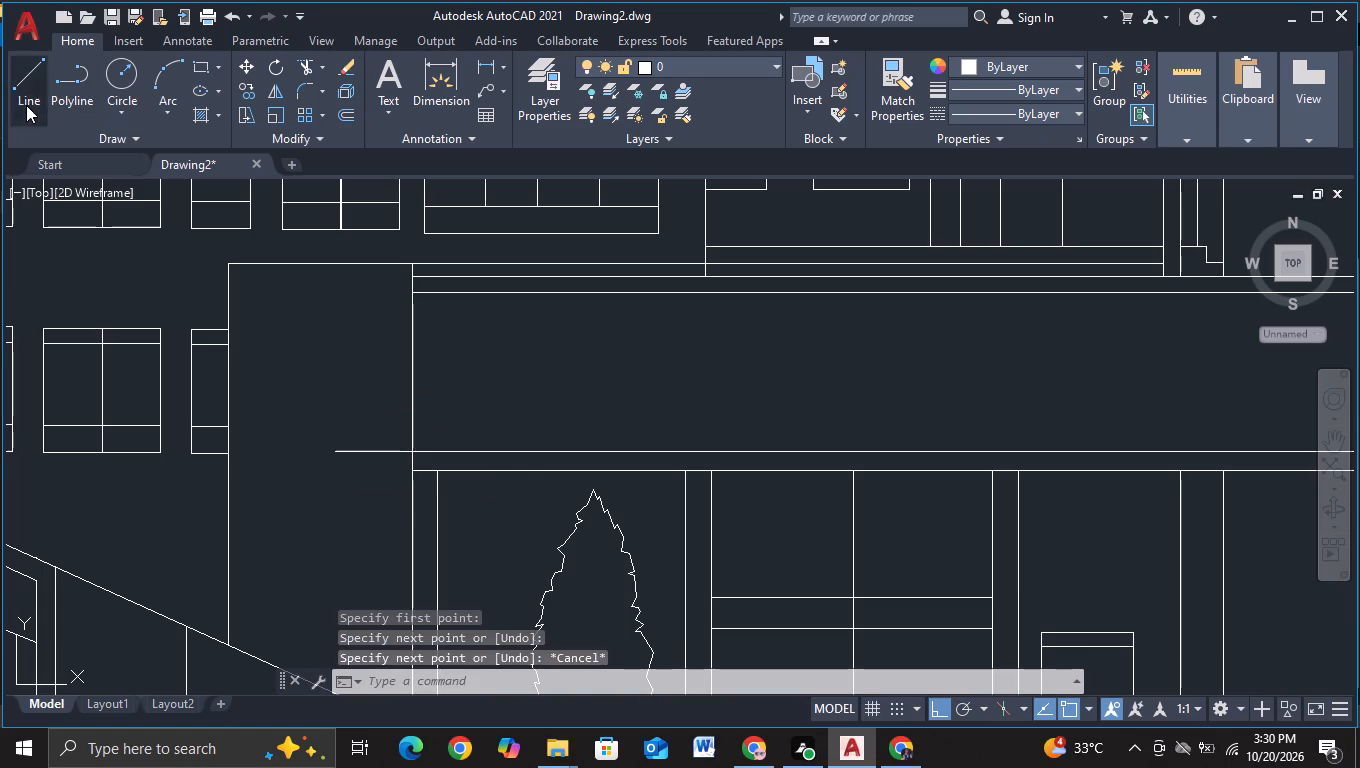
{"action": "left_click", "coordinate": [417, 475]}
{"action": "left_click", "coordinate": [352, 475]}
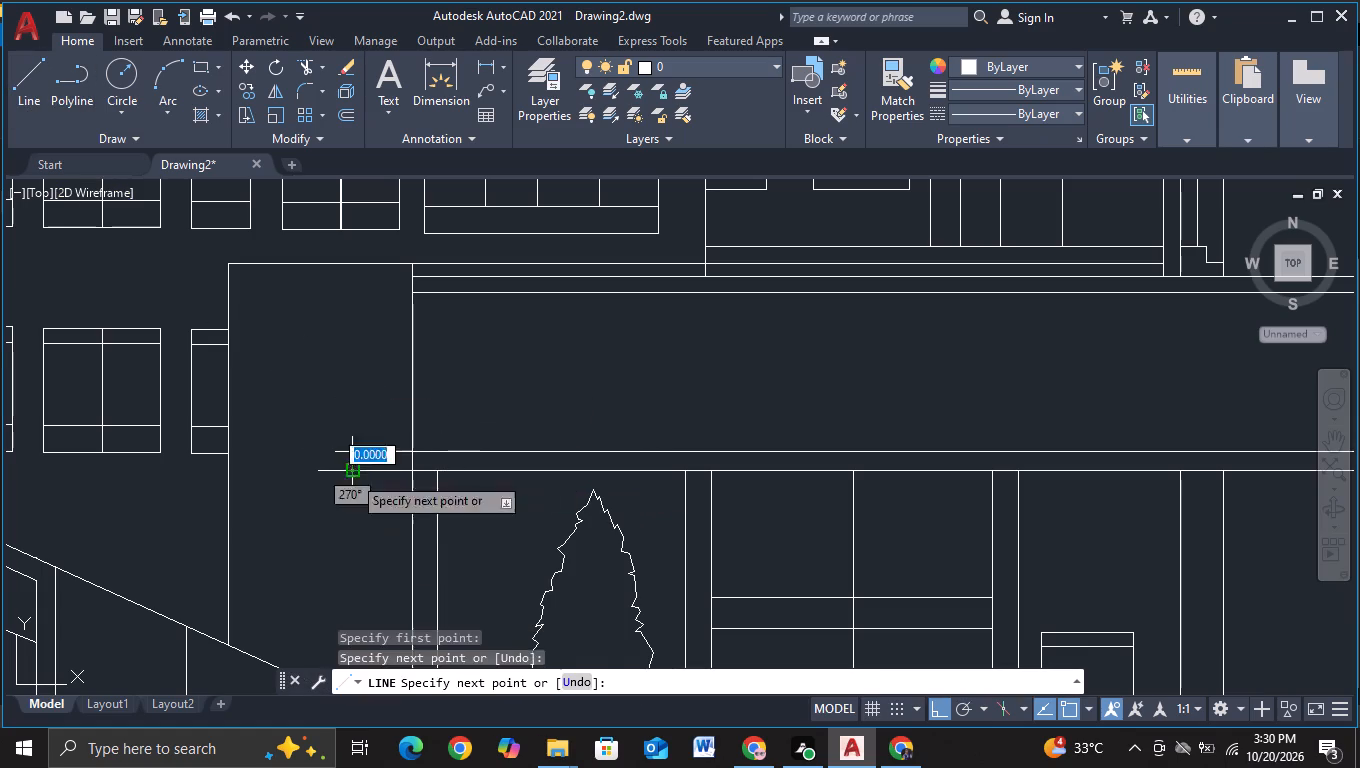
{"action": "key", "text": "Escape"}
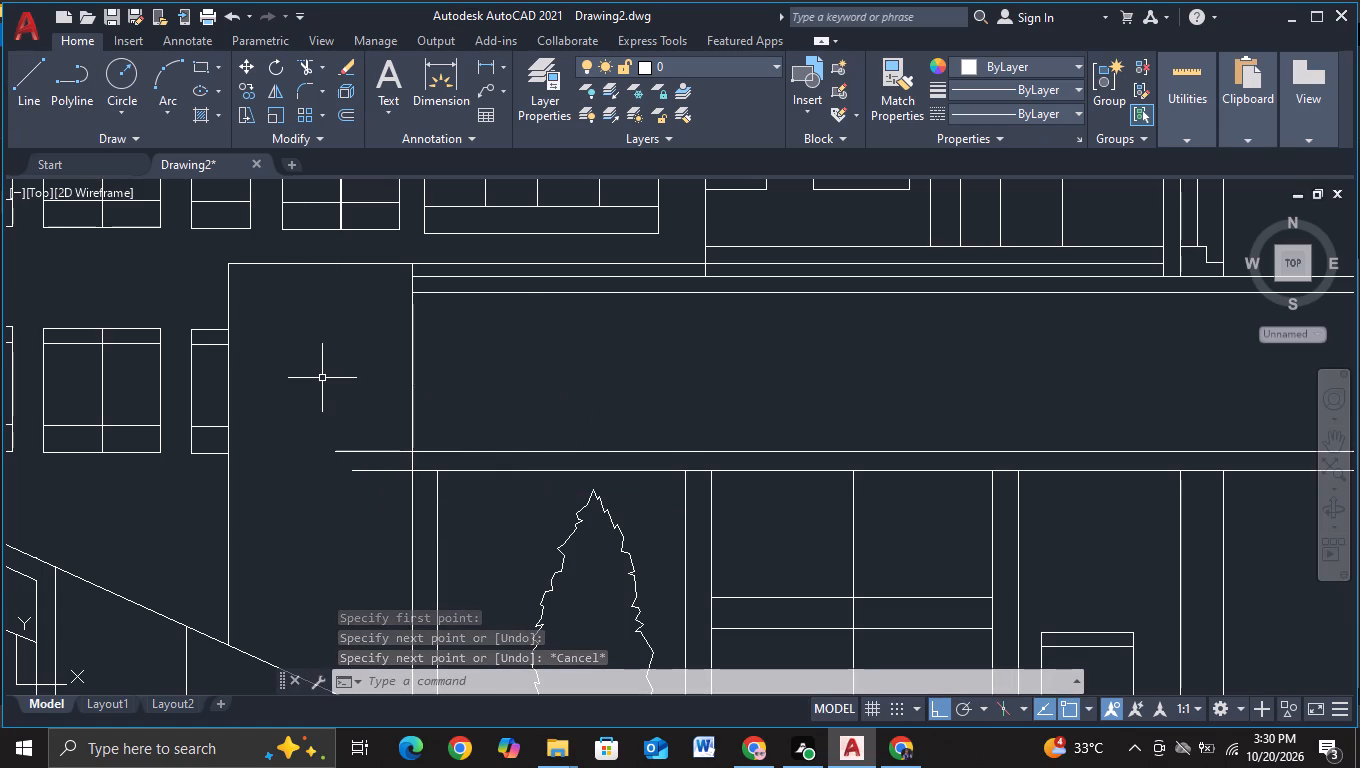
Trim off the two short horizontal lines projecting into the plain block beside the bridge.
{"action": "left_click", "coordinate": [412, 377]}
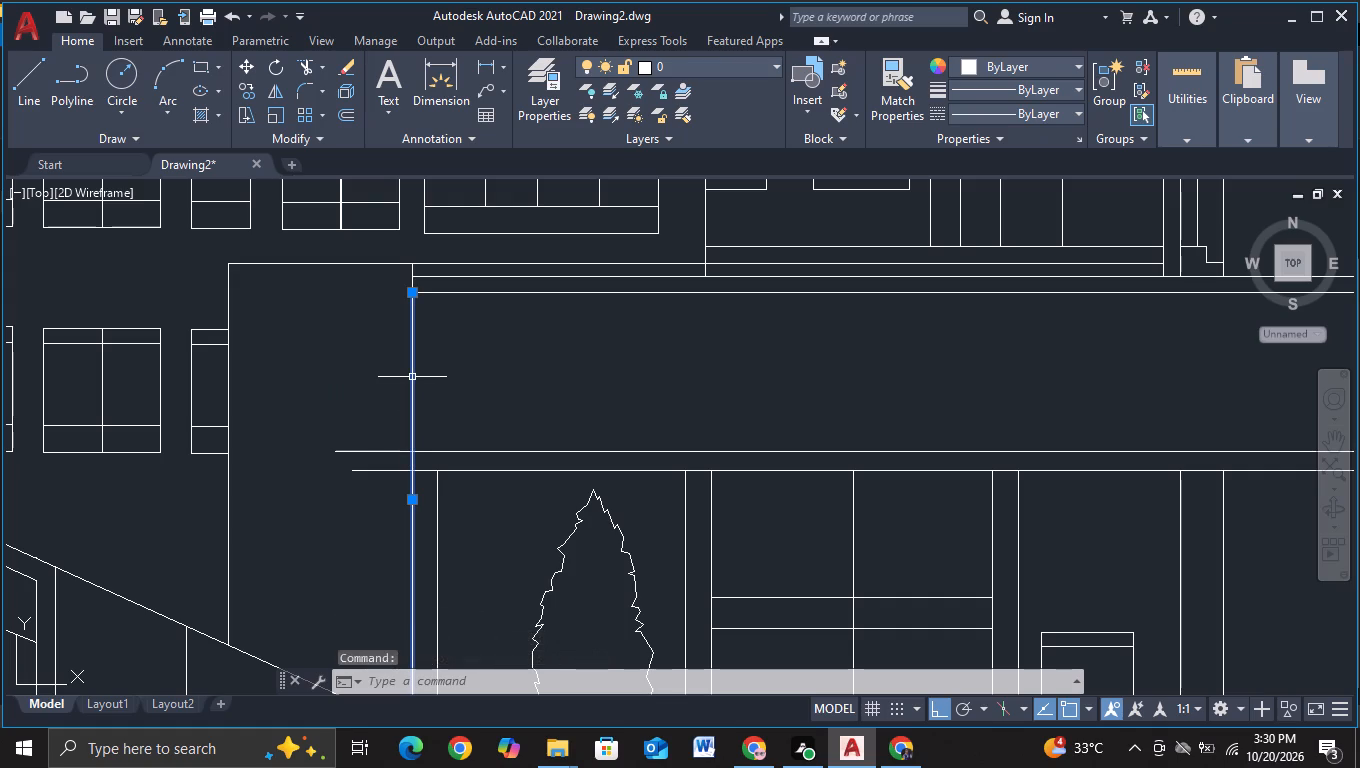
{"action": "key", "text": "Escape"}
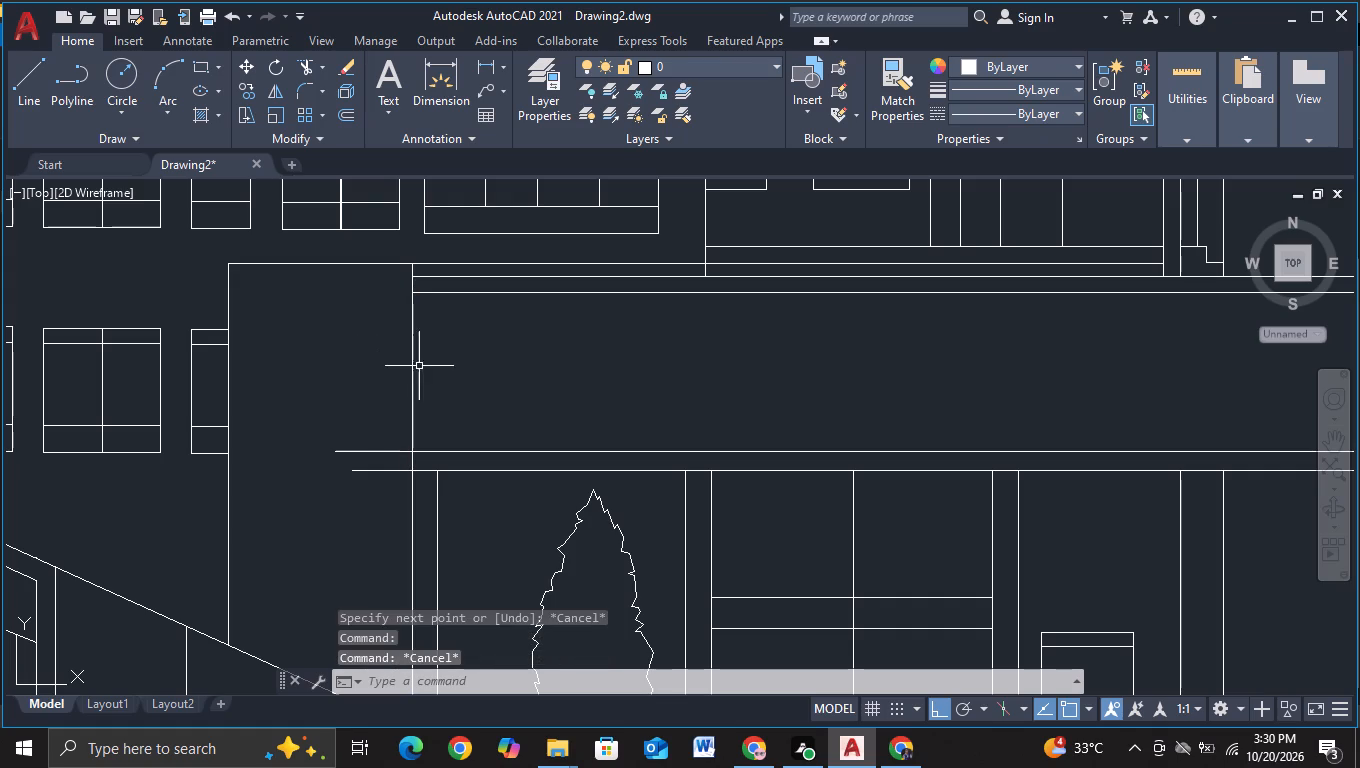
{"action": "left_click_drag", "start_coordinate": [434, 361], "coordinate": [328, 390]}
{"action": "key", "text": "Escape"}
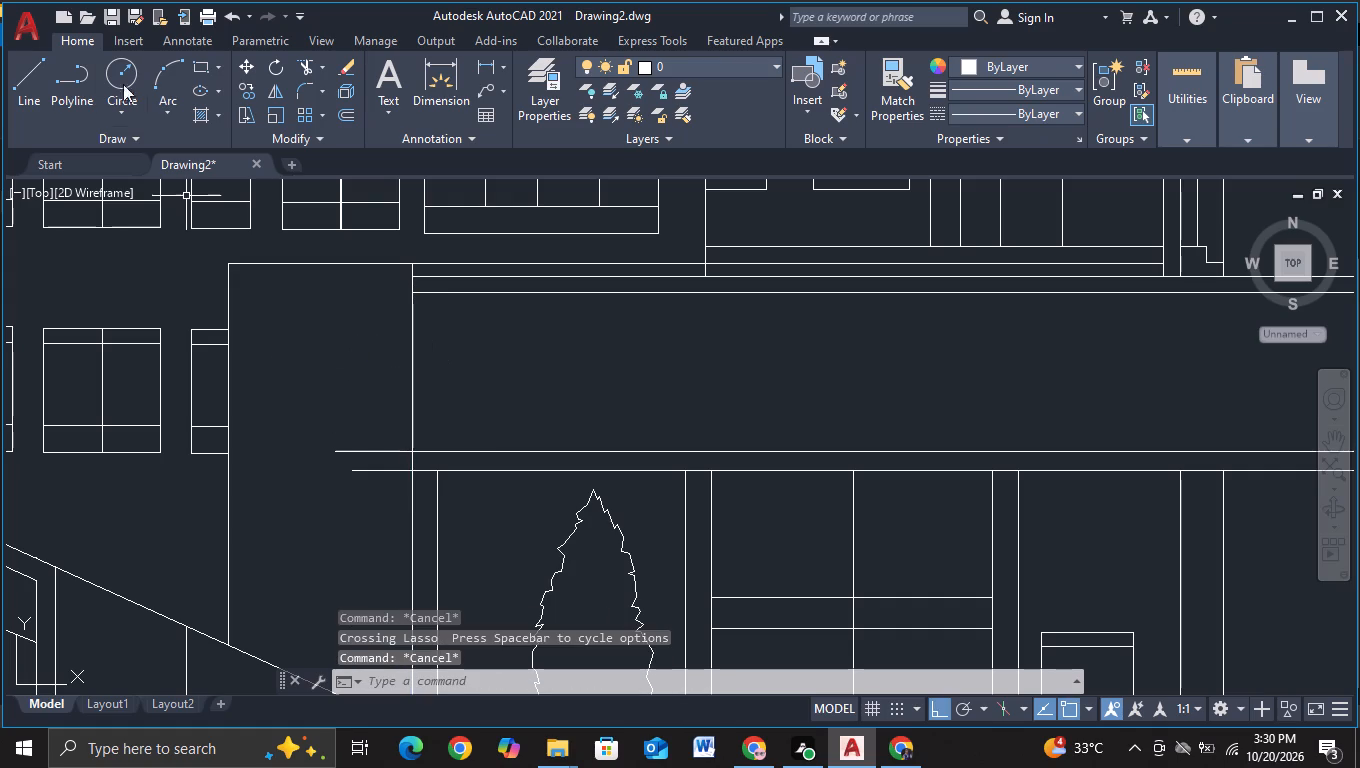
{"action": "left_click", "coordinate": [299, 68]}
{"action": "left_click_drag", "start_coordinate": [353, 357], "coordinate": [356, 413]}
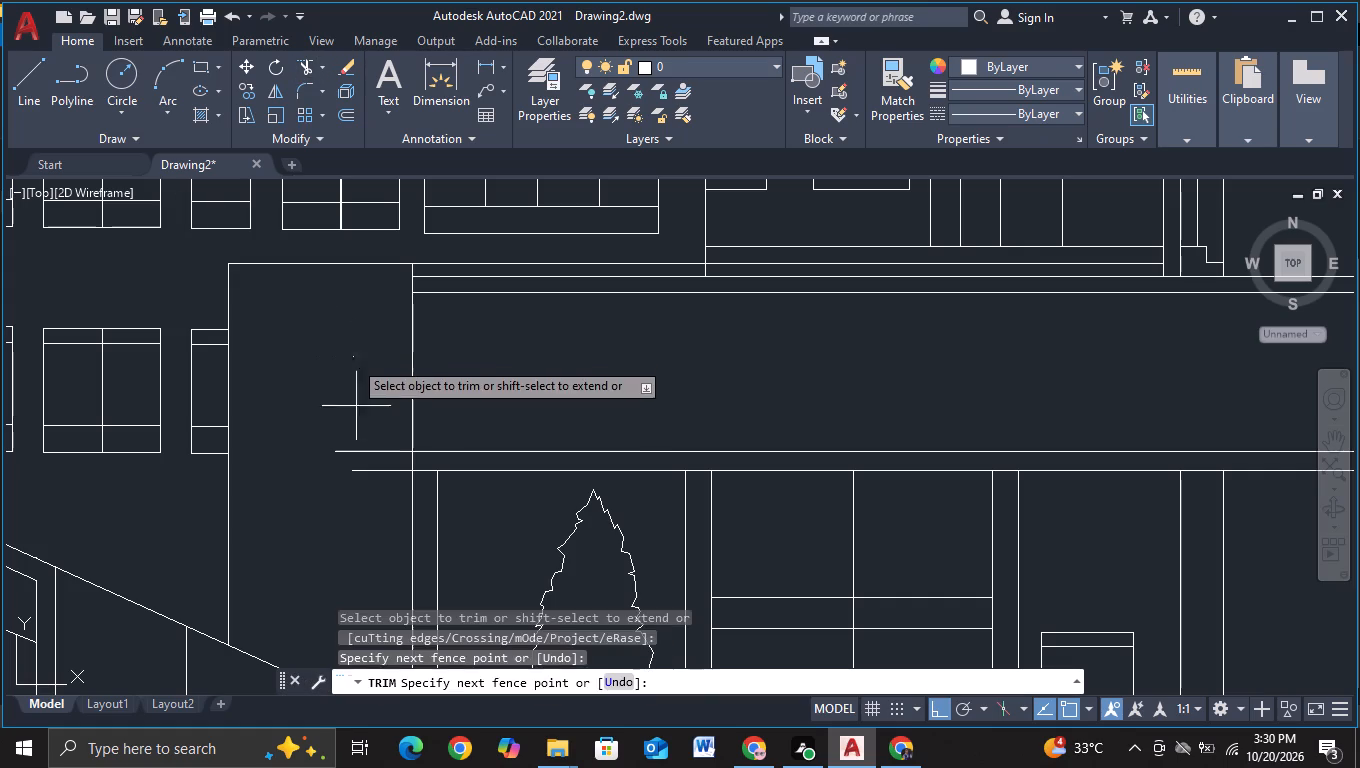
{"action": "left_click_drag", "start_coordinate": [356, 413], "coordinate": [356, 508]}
Draw a vertical line across the bridge near the plain block, from its upper frame line past both lower frame lines.
{"action": "left_click", "coordinate": [37, 100]}
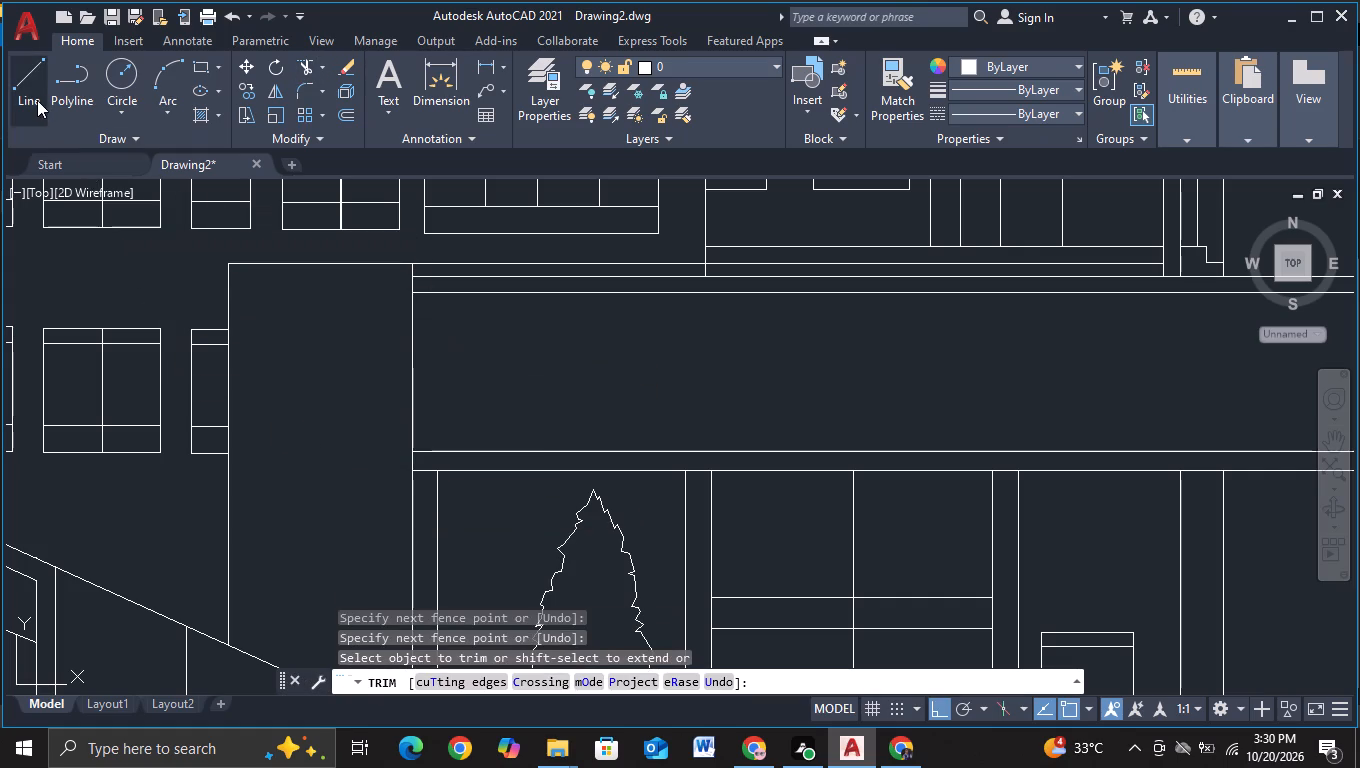
{"action": "scroll", "coordinate": [523, 319], "scroll_direction": "up", "scroll_amount": 2}
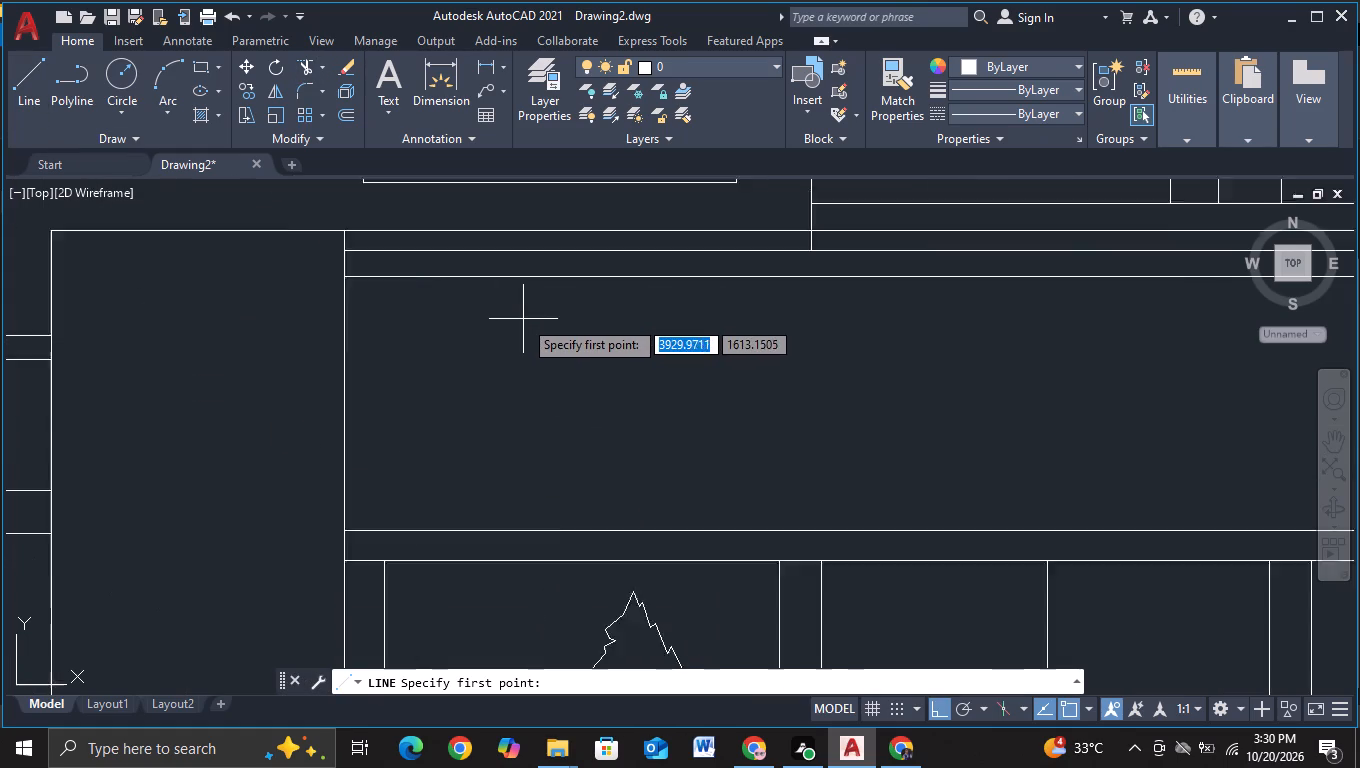
{"action": "scroll", "coordinate": [495, 257], "scroll_direction": "down", "scroll_amount": 1}
{"action": "left_click", "coordinate": [519, 241]}
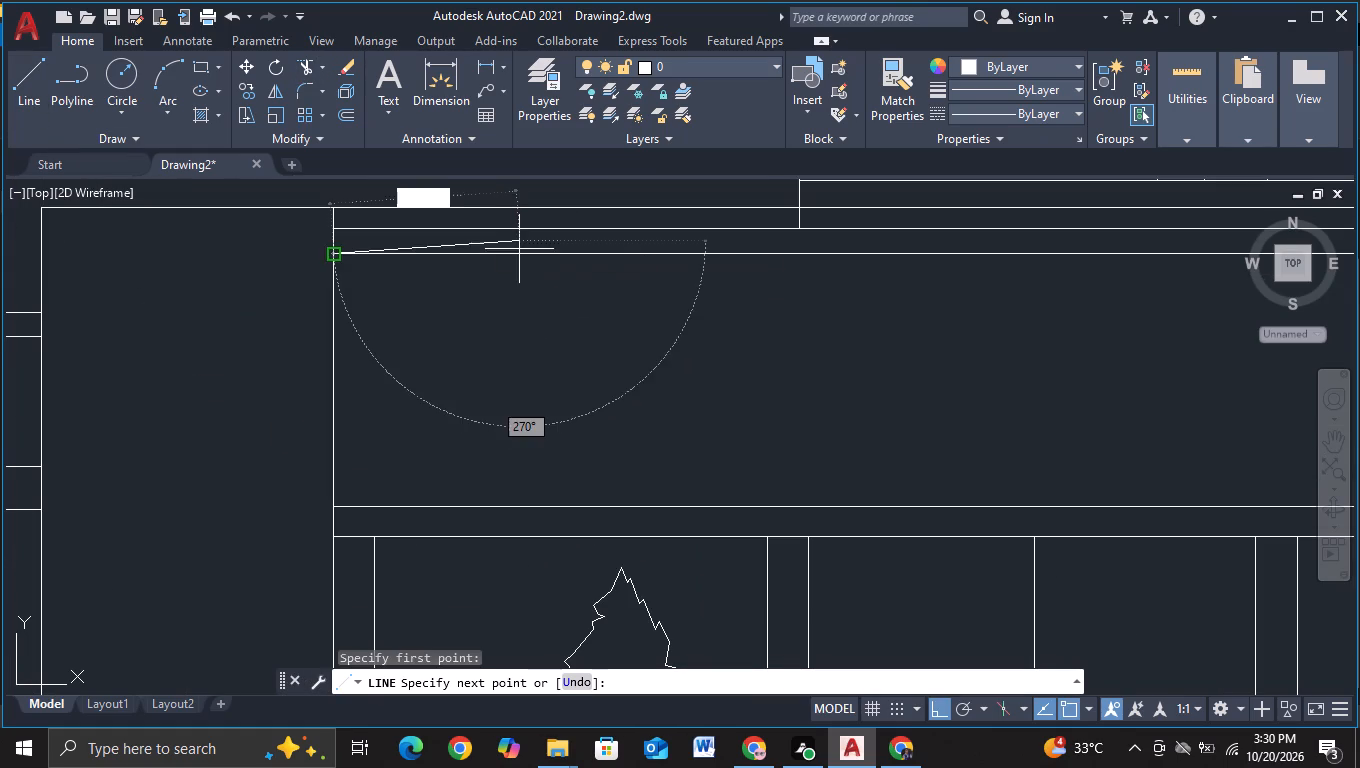
{"action": "middle_click_drag", "start_coordinate": [521, 427], "coordinate": [510, 353]}
{"action": "left_click", "coordinate": [503, 496]}
{"action": "key", "text": "Escape"}
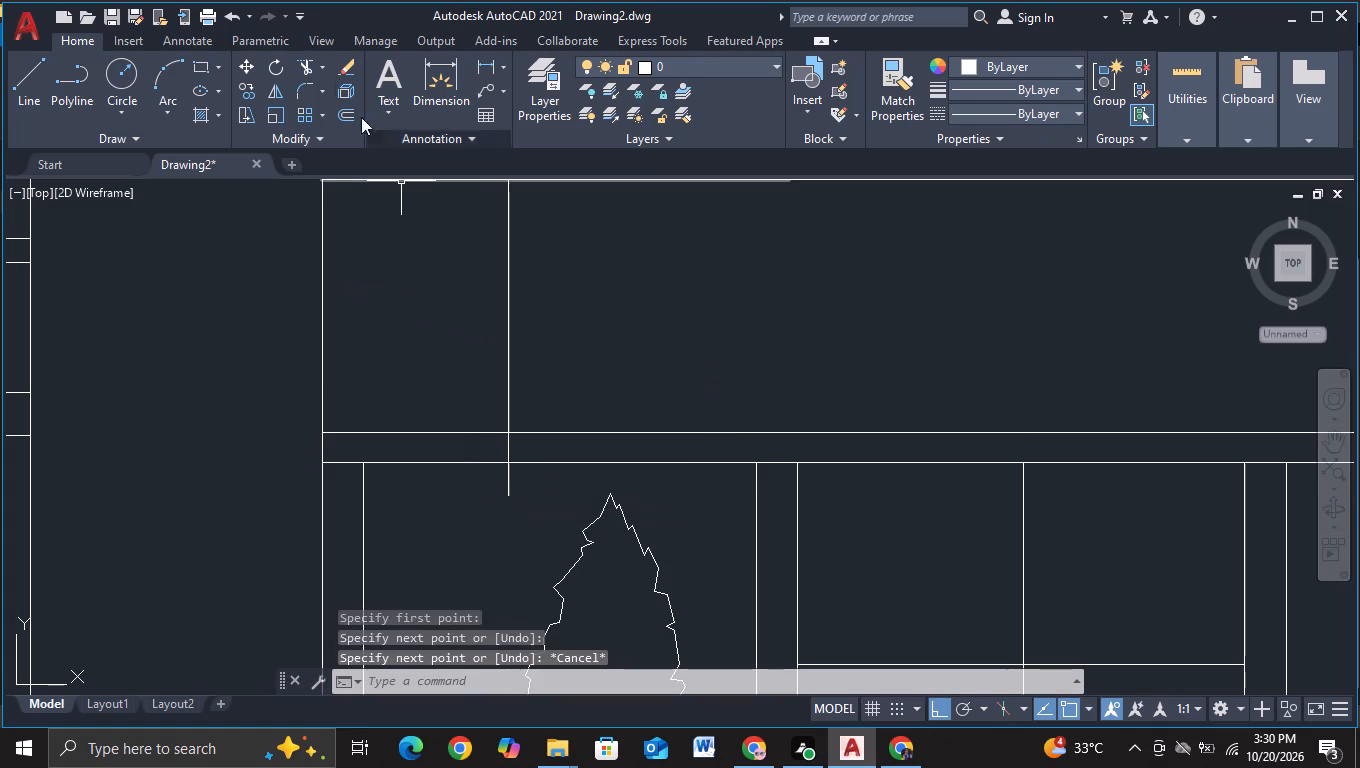
Trim the new vertical line's overhangs so that it spans only between the bridge's inner upper and lower frame lines.
{"action": "left_click", "coordinate": [302, 62]}
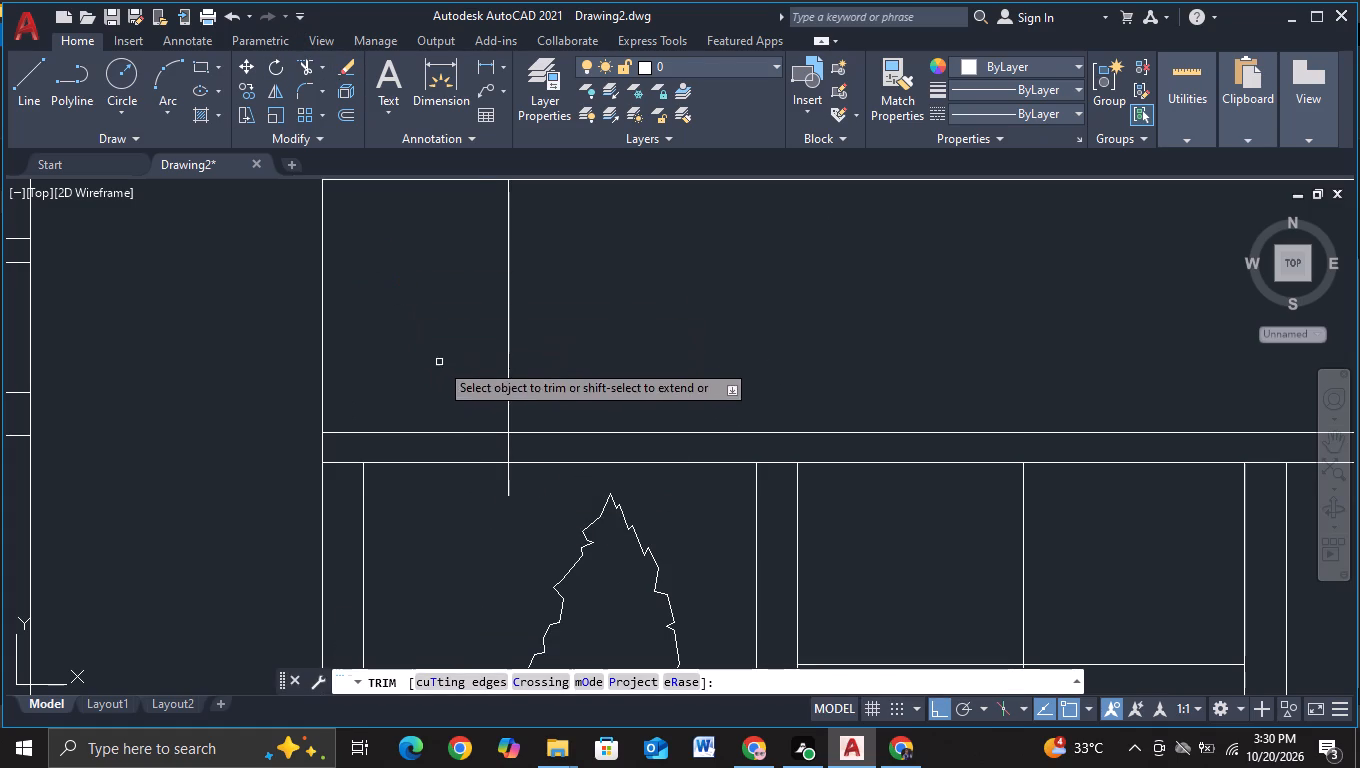
{"action": "left_click", "coordinate": [509, 487]}
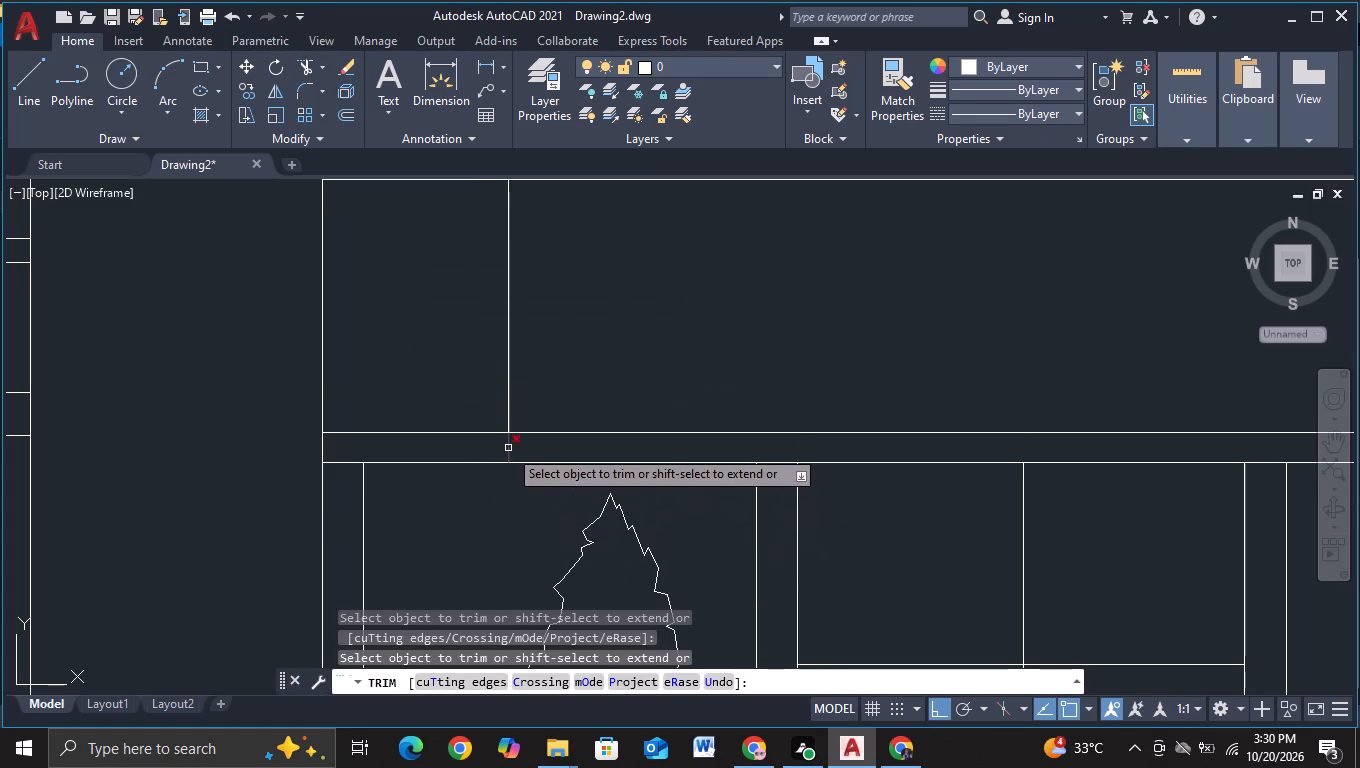
{"action": "left_click", "coordinate": [508, 448]}
{"action": "middle_click_drag", "start_coordinate": [492, 353], "coordinate": [498, 407]}
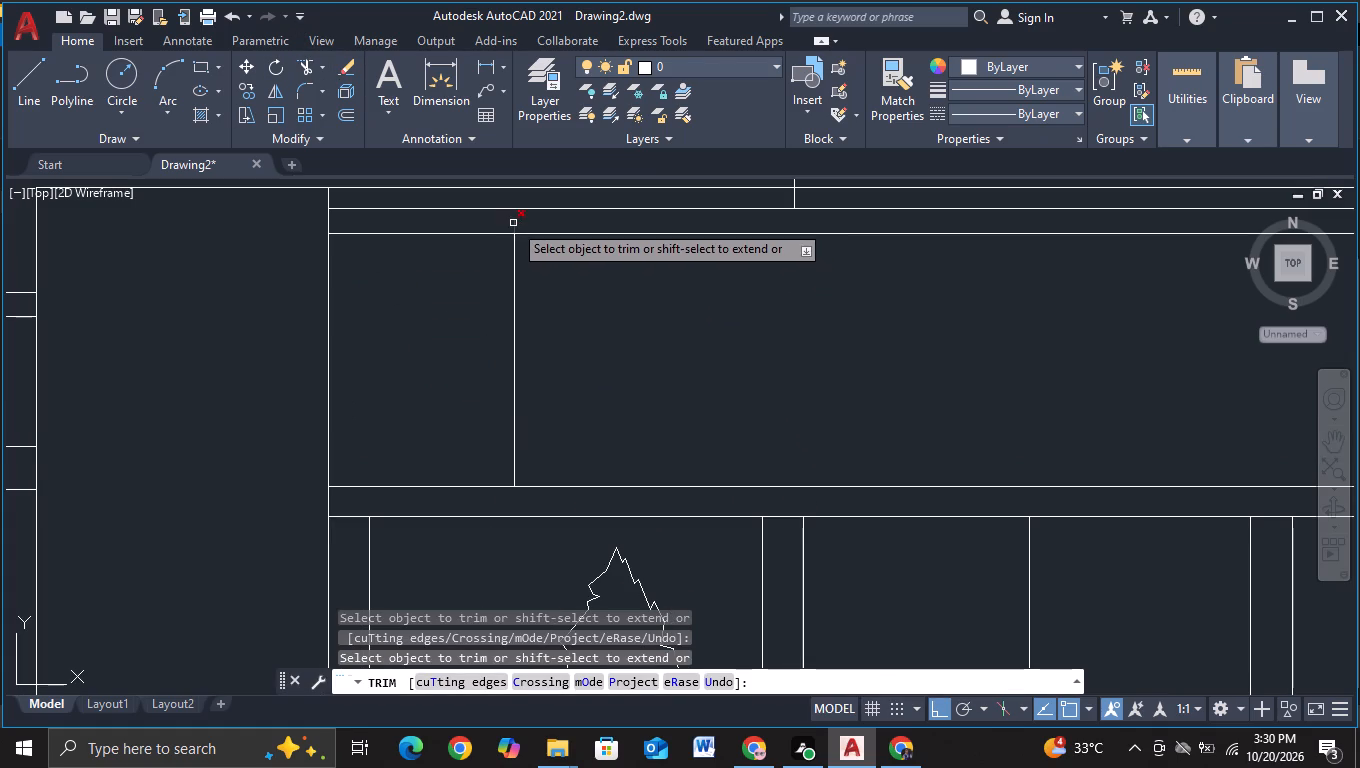
{"action": "left_click", "coordinate": [513, 223]}
{"action": "key", "text": "Escape"}
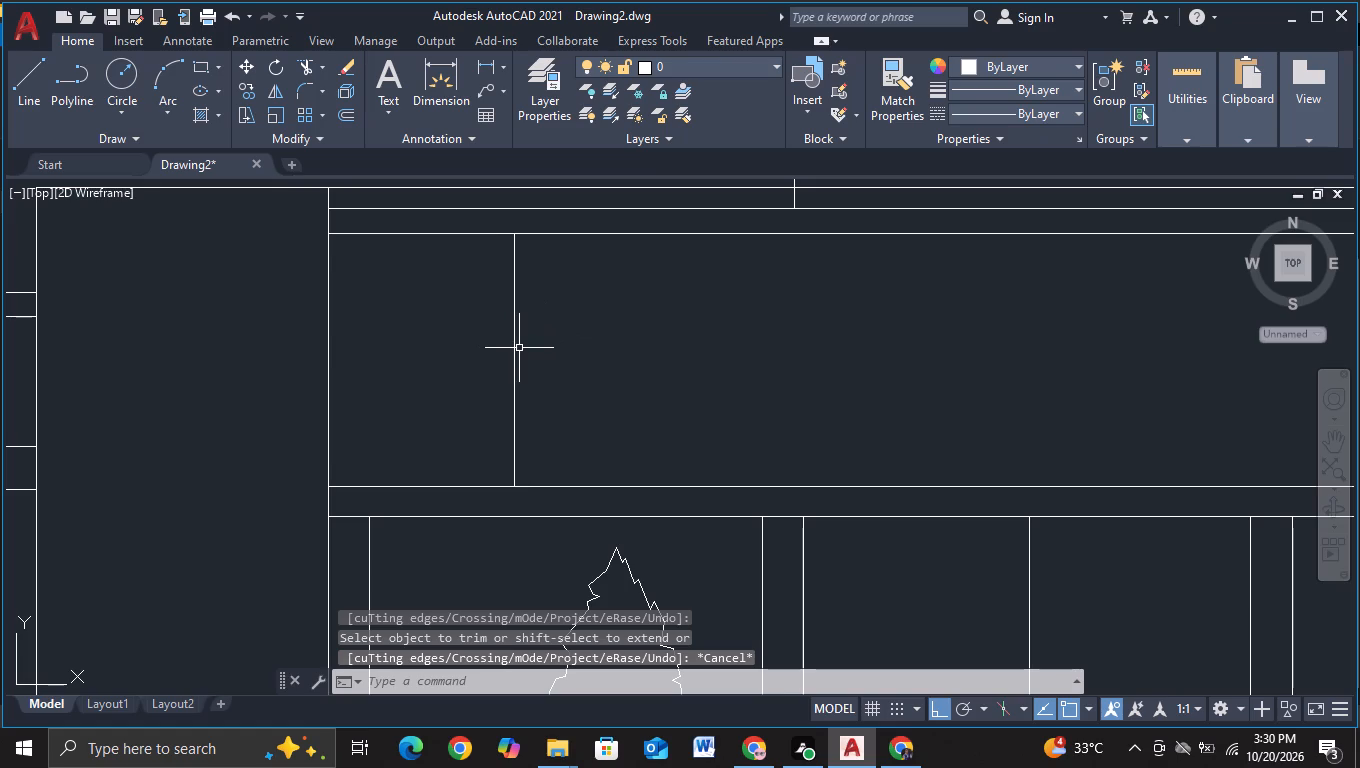
Move the vertical post about 10.4 units horizontally along the bridge, away from the plain block.
{"action": "left_click", "coordinate": [515, 351]}
{"action": "key", "text": "m"}
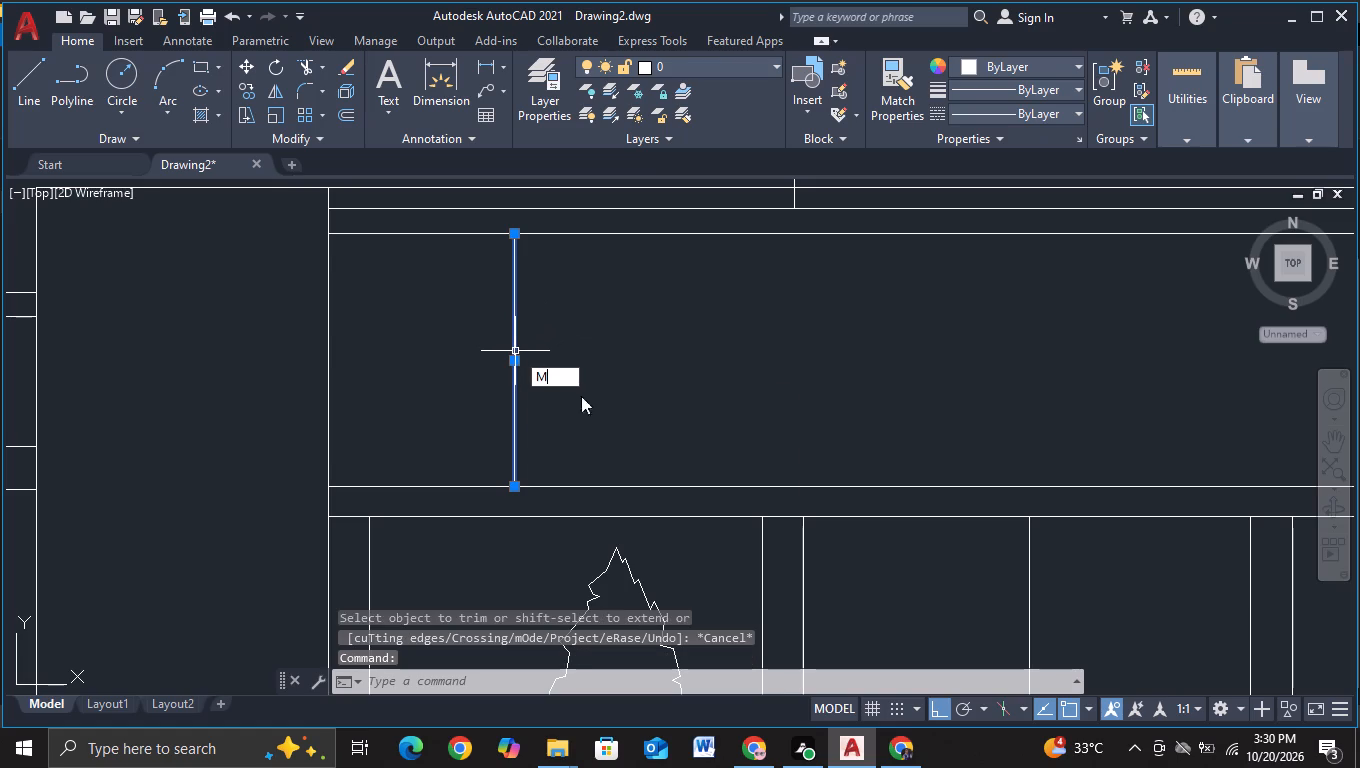
{"action": "left_click", "coordinate": [627, 398]}
{"action": "left_click", "coordinate": [514, 371]}
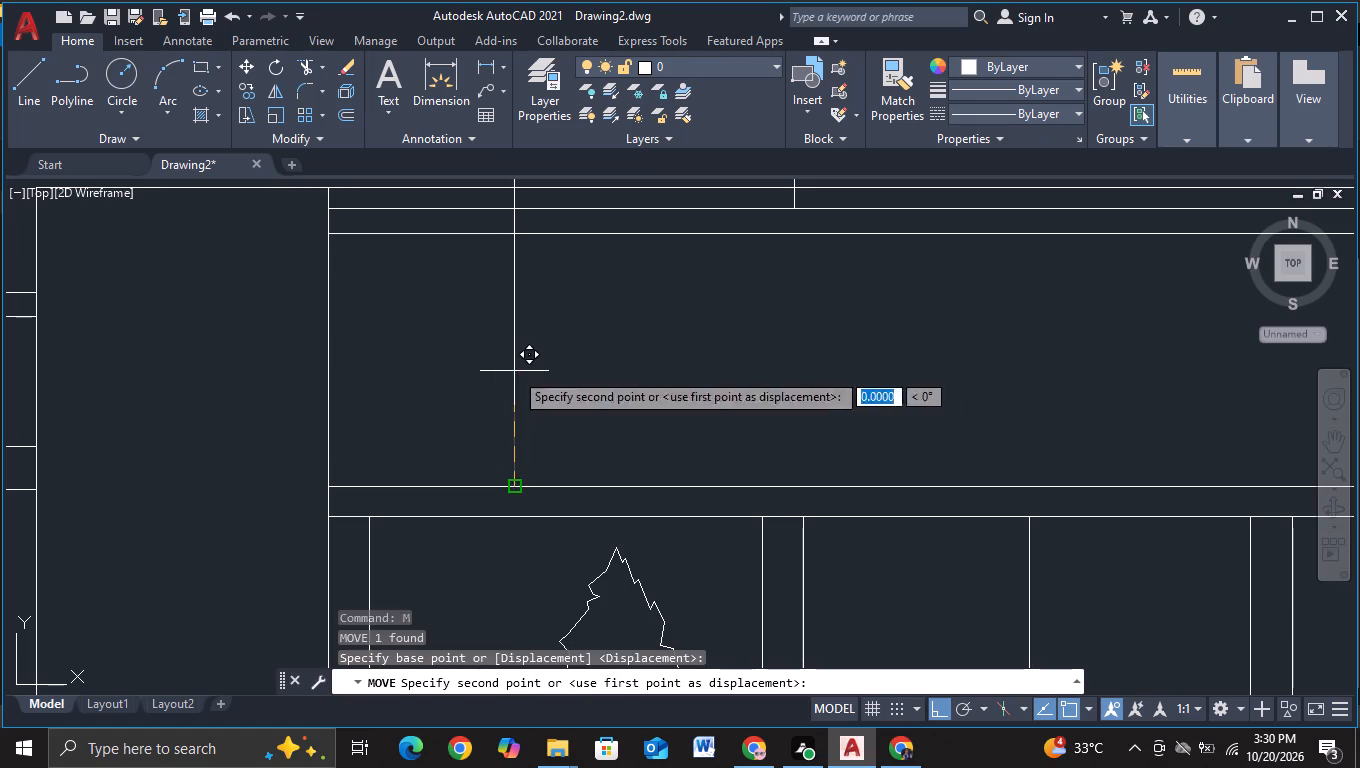
{"action": "left_click", "coordinate": [607, 438]}
{"action": "key", "text": "Escape"}
Copy the post horizontally along the bridge to about 32, 62, 92 and 120 units from the original.
{"action": "left_click", "coordinate": [606, 431]}
{"action": "key", "text": "c"}
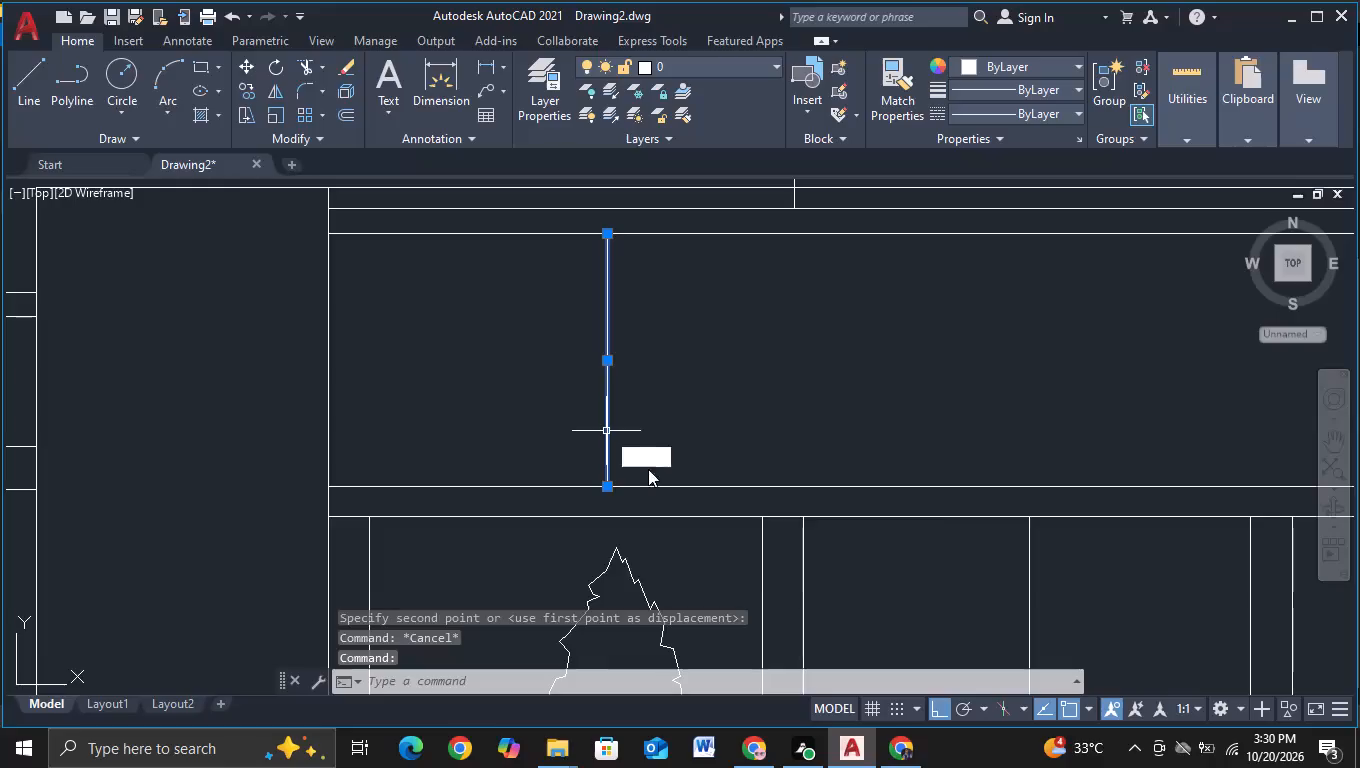
{"action": "left_click", "coordinate": [659, 489]}
{"action": "left_click", "coordinate": [604, 410]}
{"action": "scroll", "coordinate": [793, 428], "scroll_direction": "down", "scroll_amount": 2}
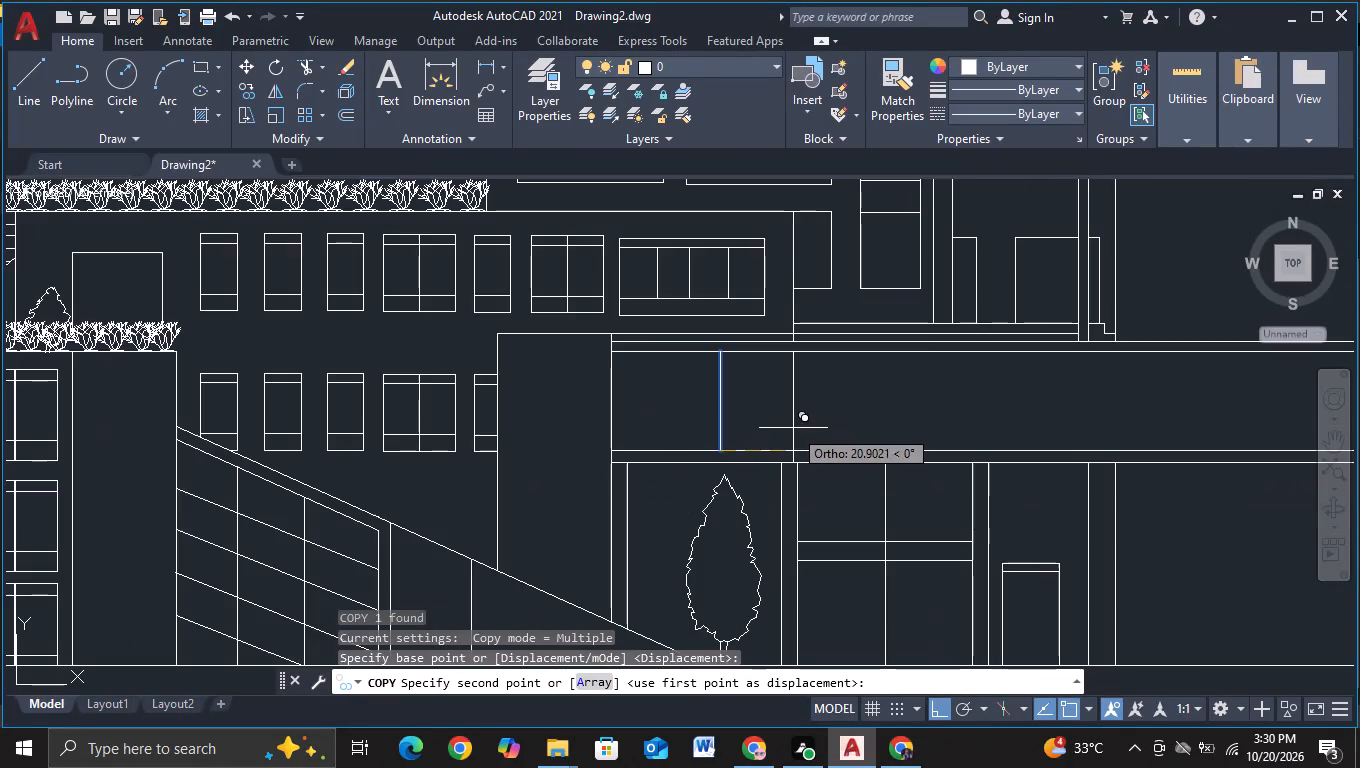
{"action": "middle_click_drag", "start_coordinate": [793, 428], "coordinate": [559, 417]}
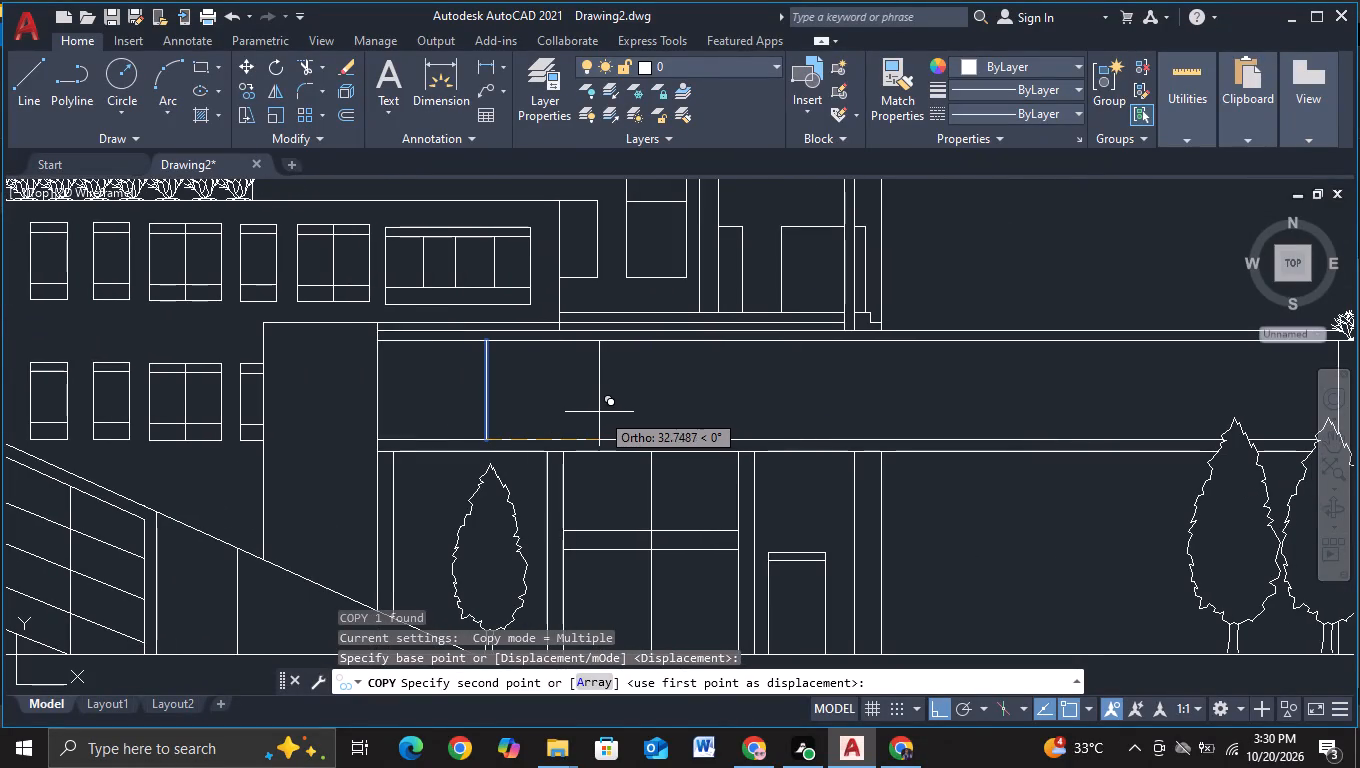
{"action": "left_click", "coordinate": [596, 412]}
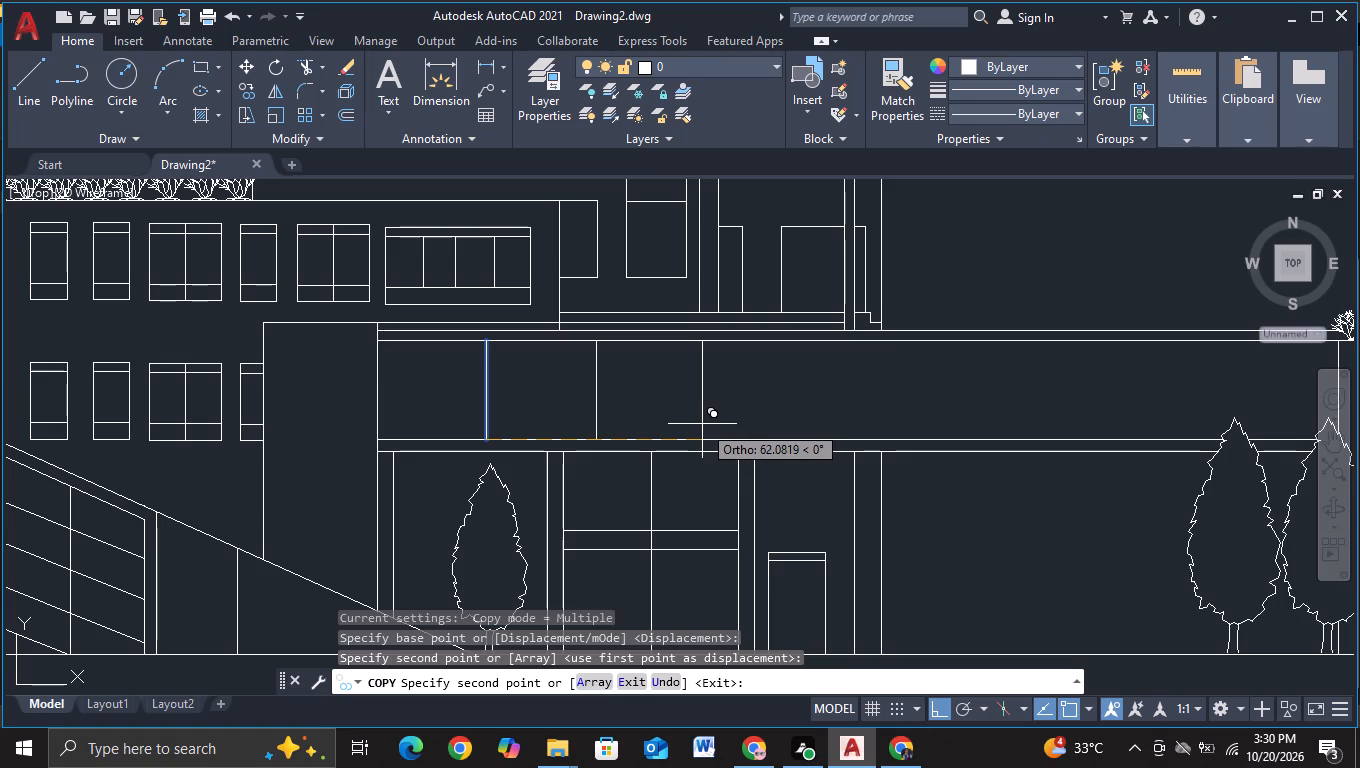
{"action": "left_click", "coordinate": [703, 424]}
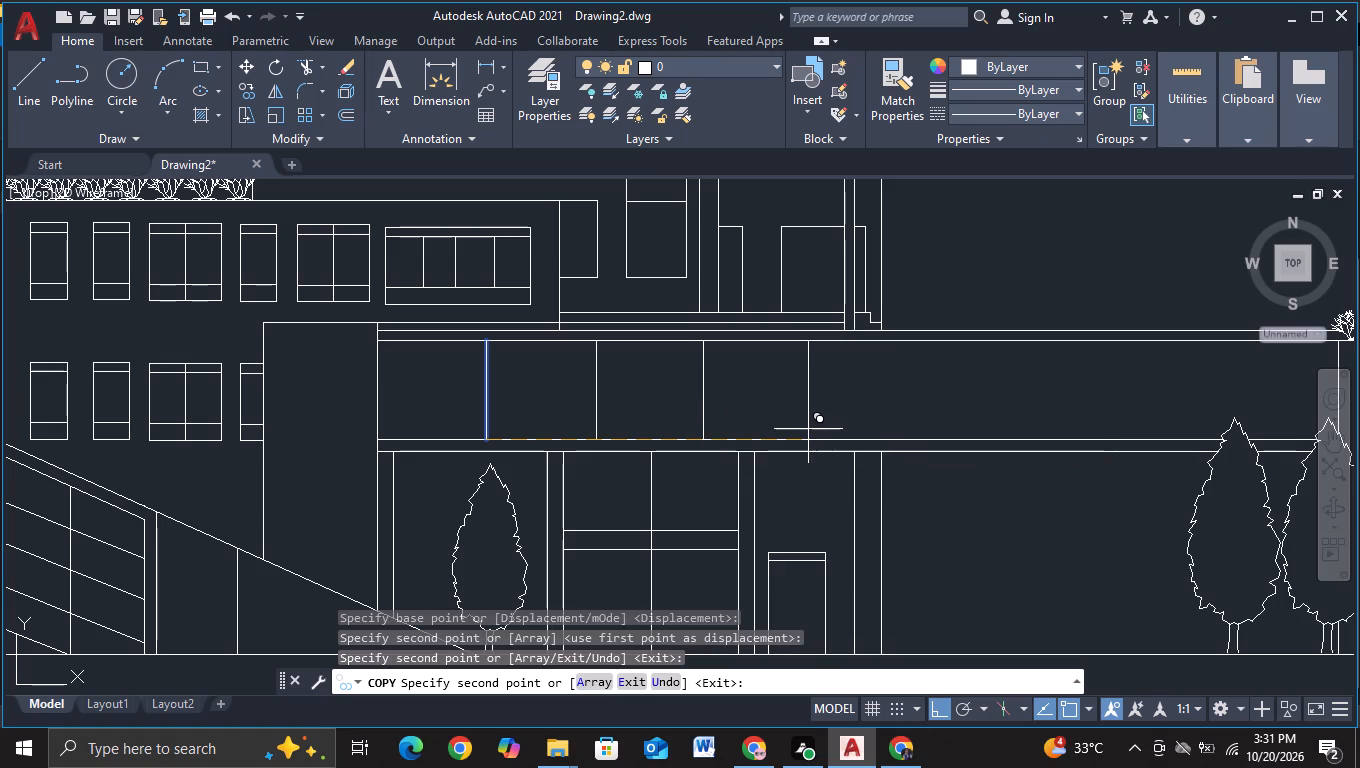
{"action": "left_click", "coordinate": [804, 427]}
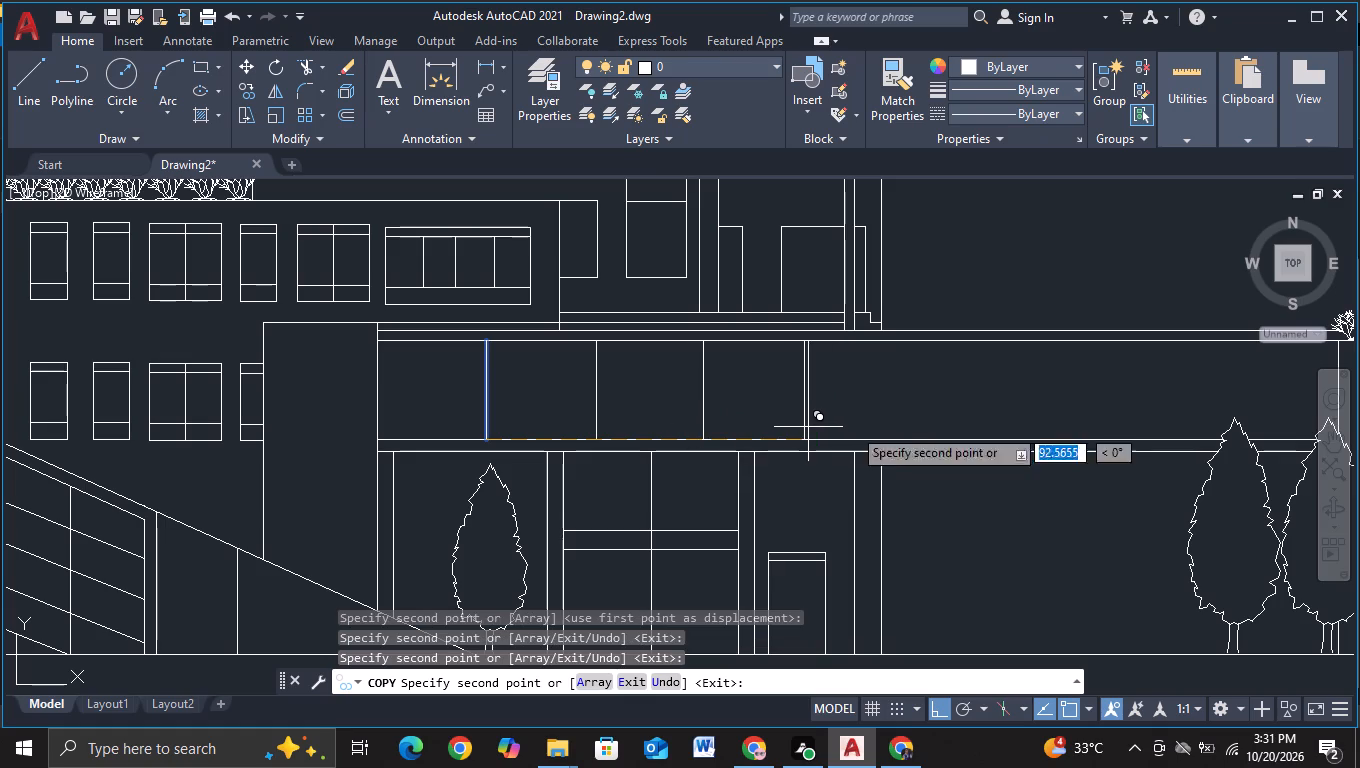
{"action": "middle_click_drag", "start_coordinate": [893, 435], "coordinate": [618, 419]}
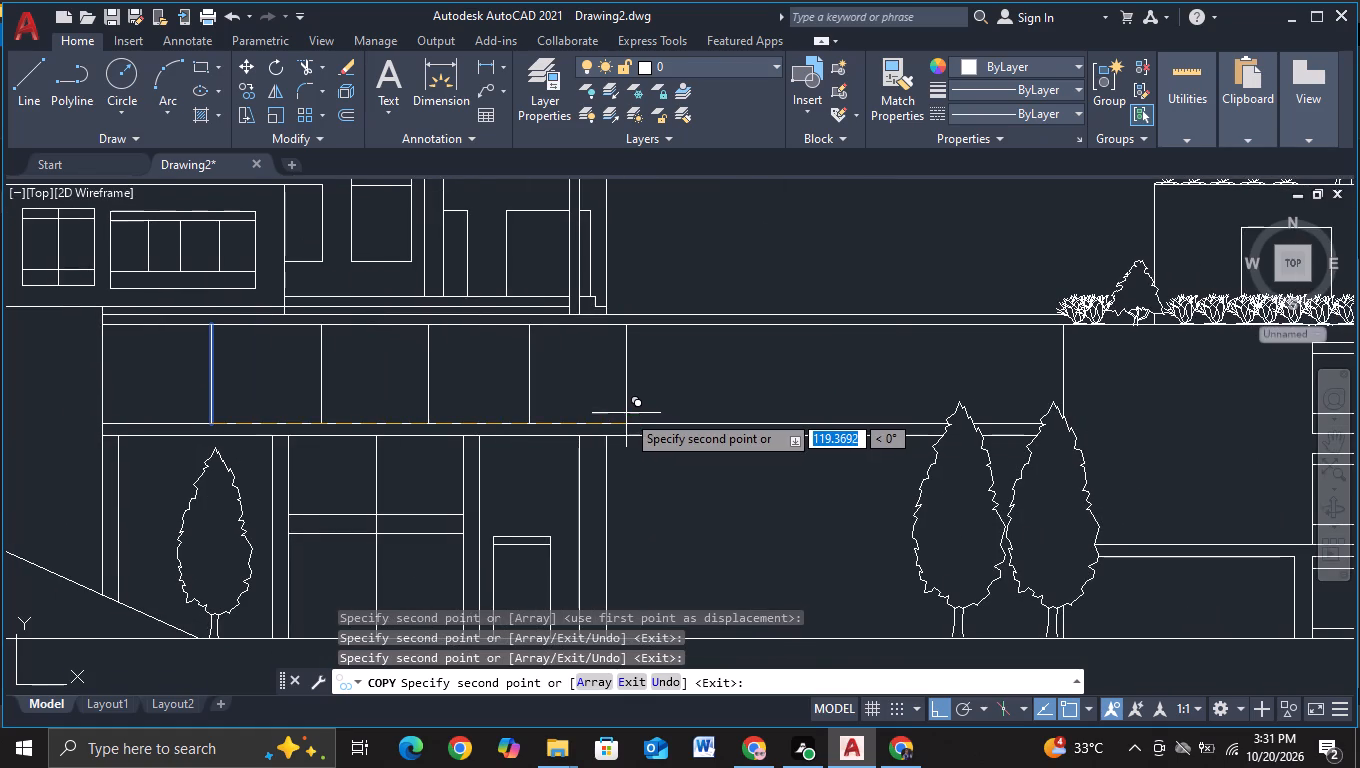
{"action": "left_click", "coordinate": [629, 412]}
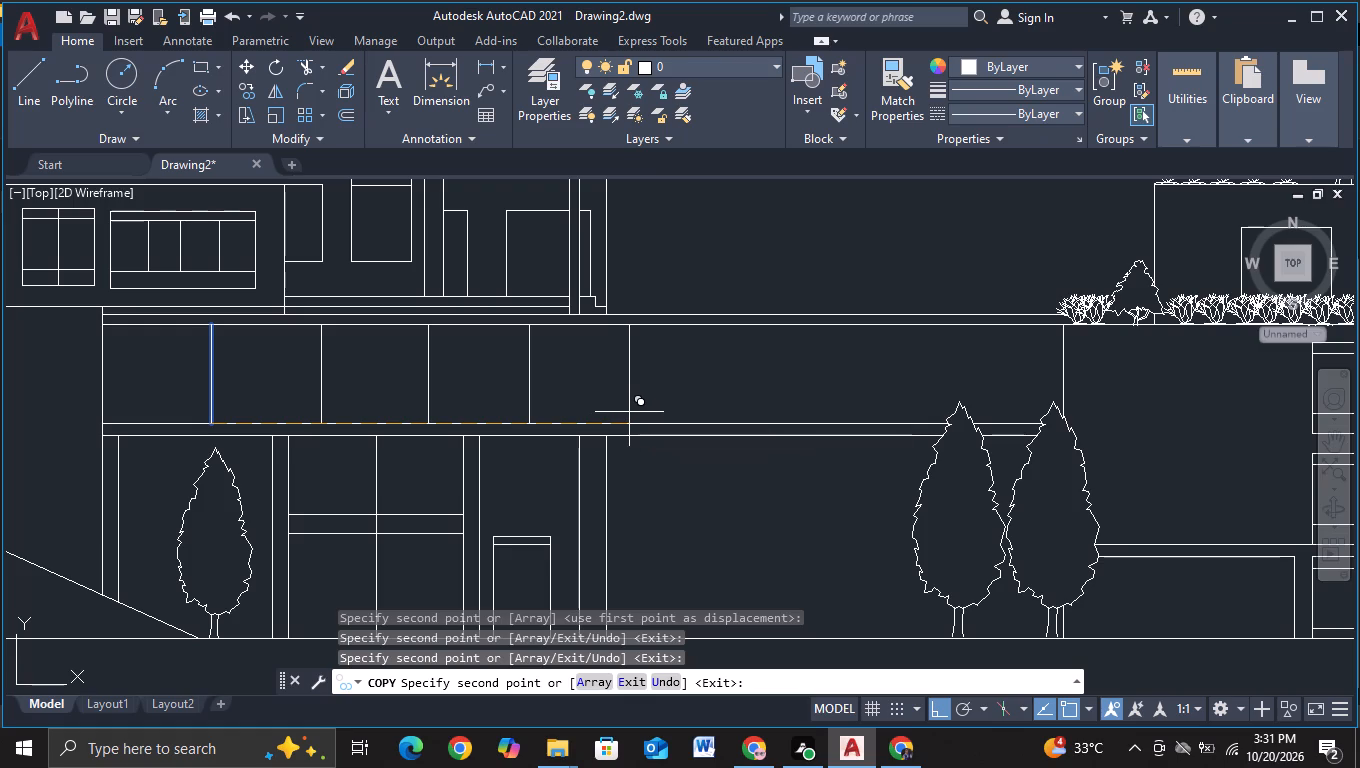
{"action": "left_click", "coordinate": [742, 423]}
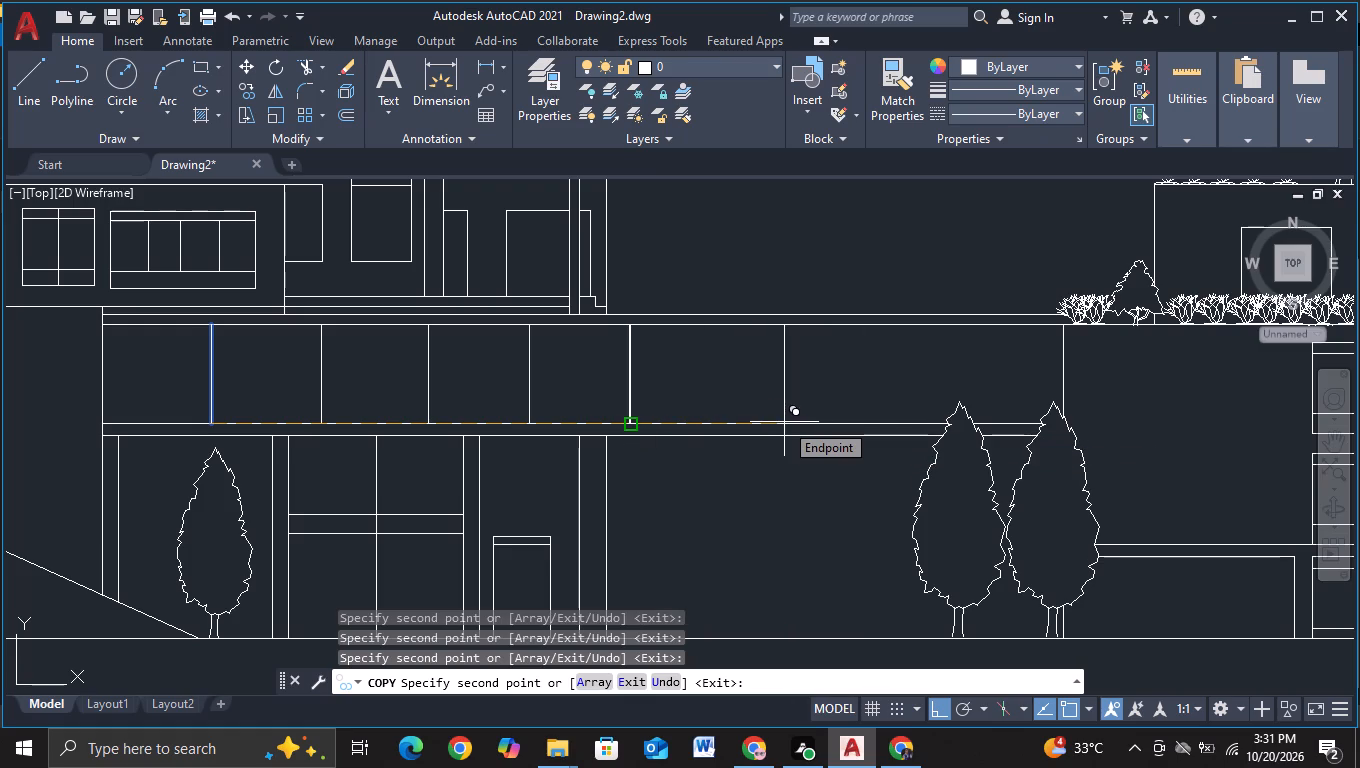
With object snap off, place three more post copies towards the bridge's far end, between about 150 and 212 units from the original.
{"action": "key", "text": "F3"}
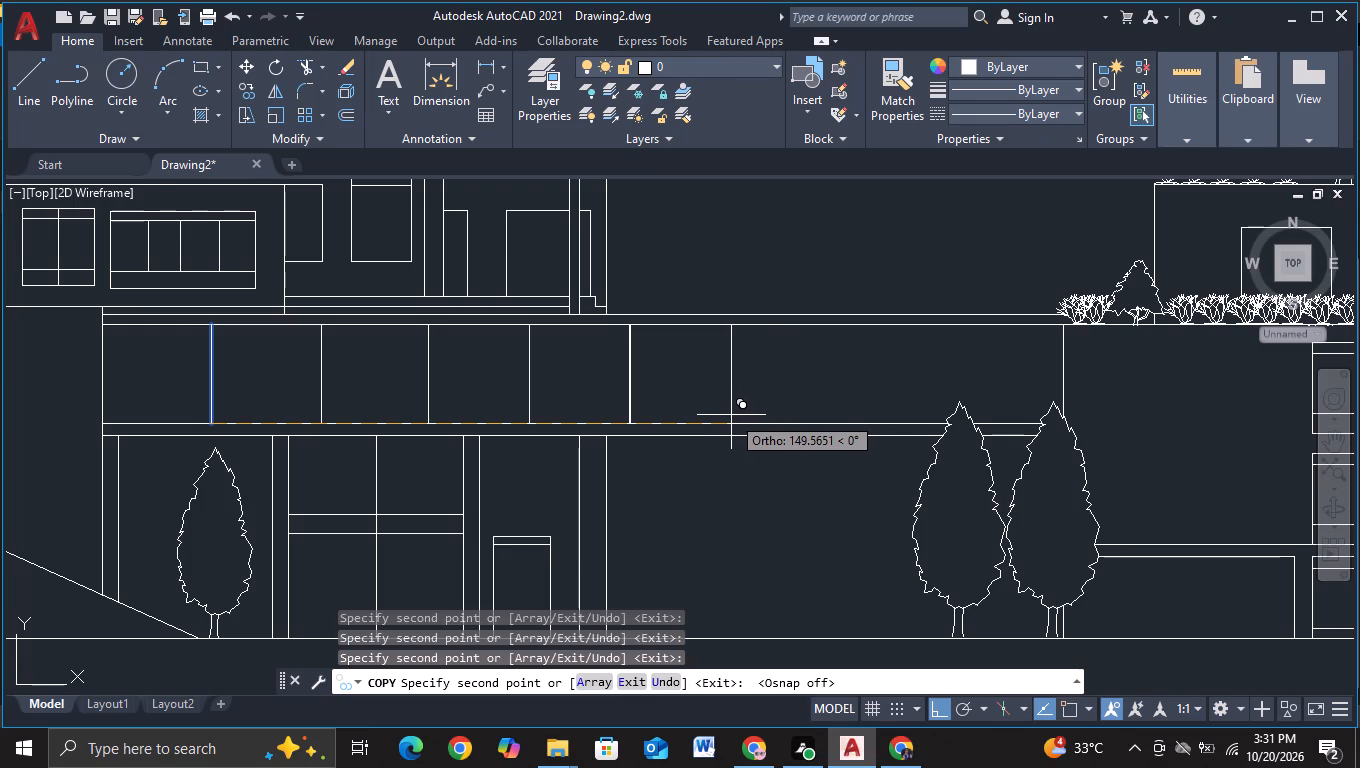
{"action": "left_click", "coordinate": [731, 415]}
{"action": "left_click", "coordinate": [847, 413]}
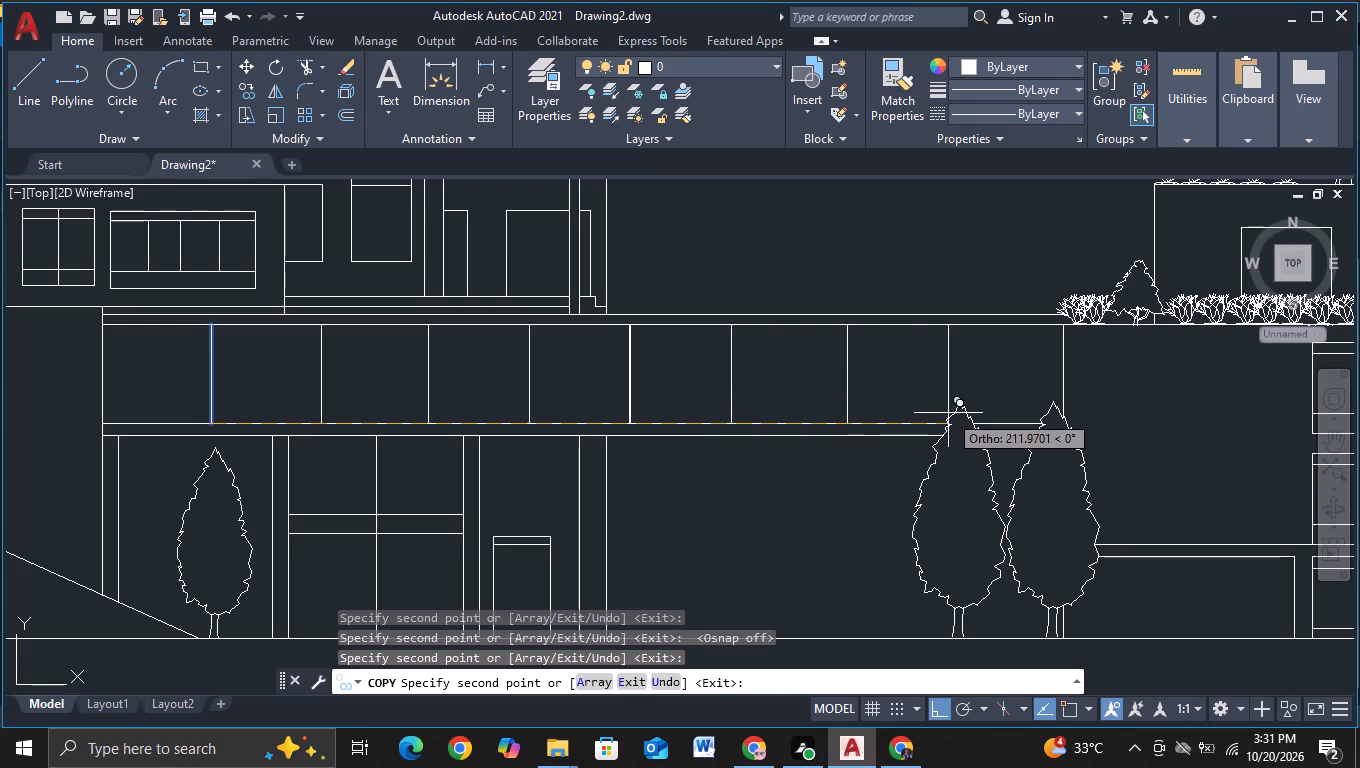
{"action": "left_click", "coordinate": [948, 413]}
{"action": "key", "text": "Escape"}
Trim off the end of the last post where it overlaps the tree outline.
{"action": "scroll", "coordinate": [799, 460], "scroll_direction": "up", "scroll_amount": 1}
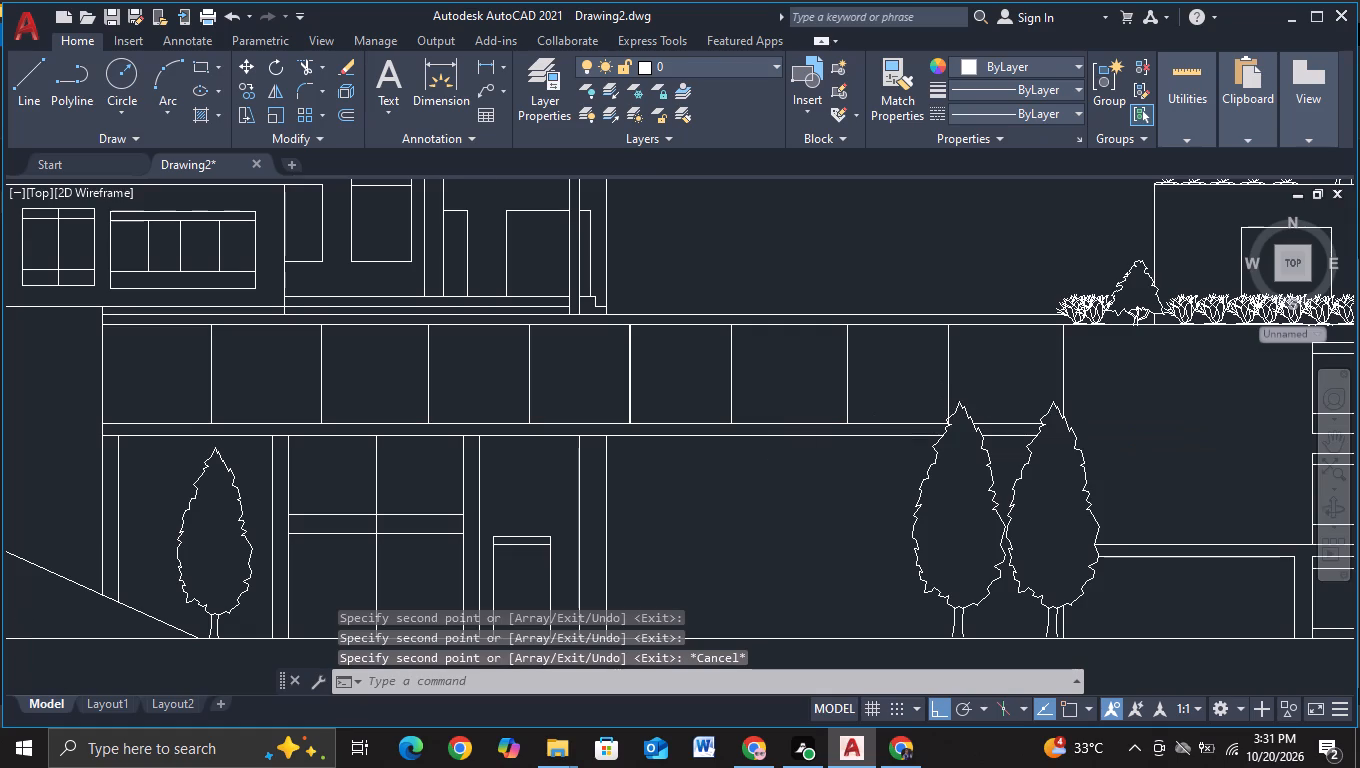
{"action": "middle_click_drag", "start_coordinate": [843, 480], "coordinate": [637, 508]}
{"action": "scroll", "coordinate": [738, 418], "scroll_direction": "up", "scroll_amount": 2}
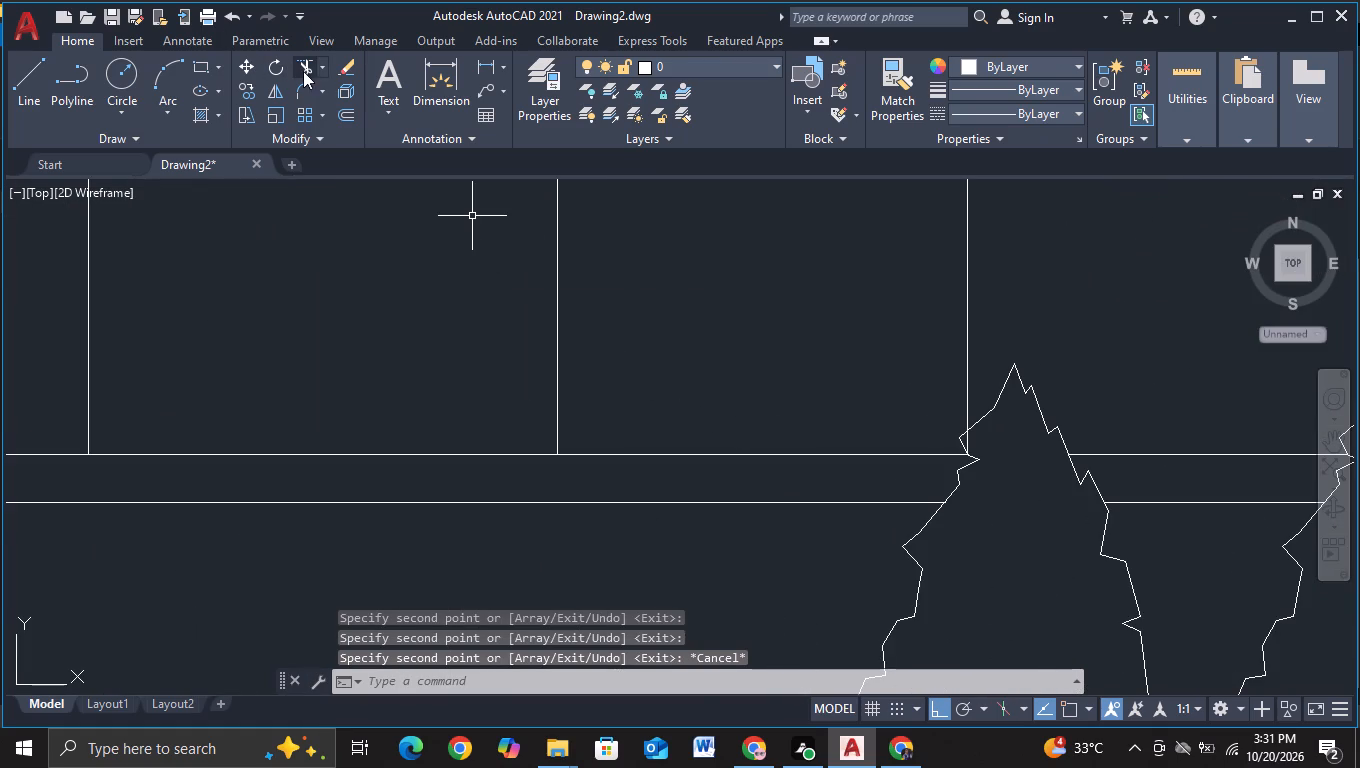
{"action": "left_click", "coordinate": [306, 71]}
{"action": "scroll", "coordinate": [1010, 497], "scroll_direction": "up", "scroll_amount": 1}
{"action": "left_click", "coordinate": [941, 418]}
{"action": "scroll", "coordinate": [987, 520], "scroll_direction": "down", "scroll_amount": 2}
{"action": "key", "text": "Escape"}
Delete the near-duplicate post line at the middle of the bridge, leaving a single post there.
{"action": "scroll", "coordinate": [794, 555], "scroll_direction": "down", "scroll_amount": 3}
{"action": "middle_click_drag", "start_coordinate": [788, 569], "coordinate": [930, 477]}
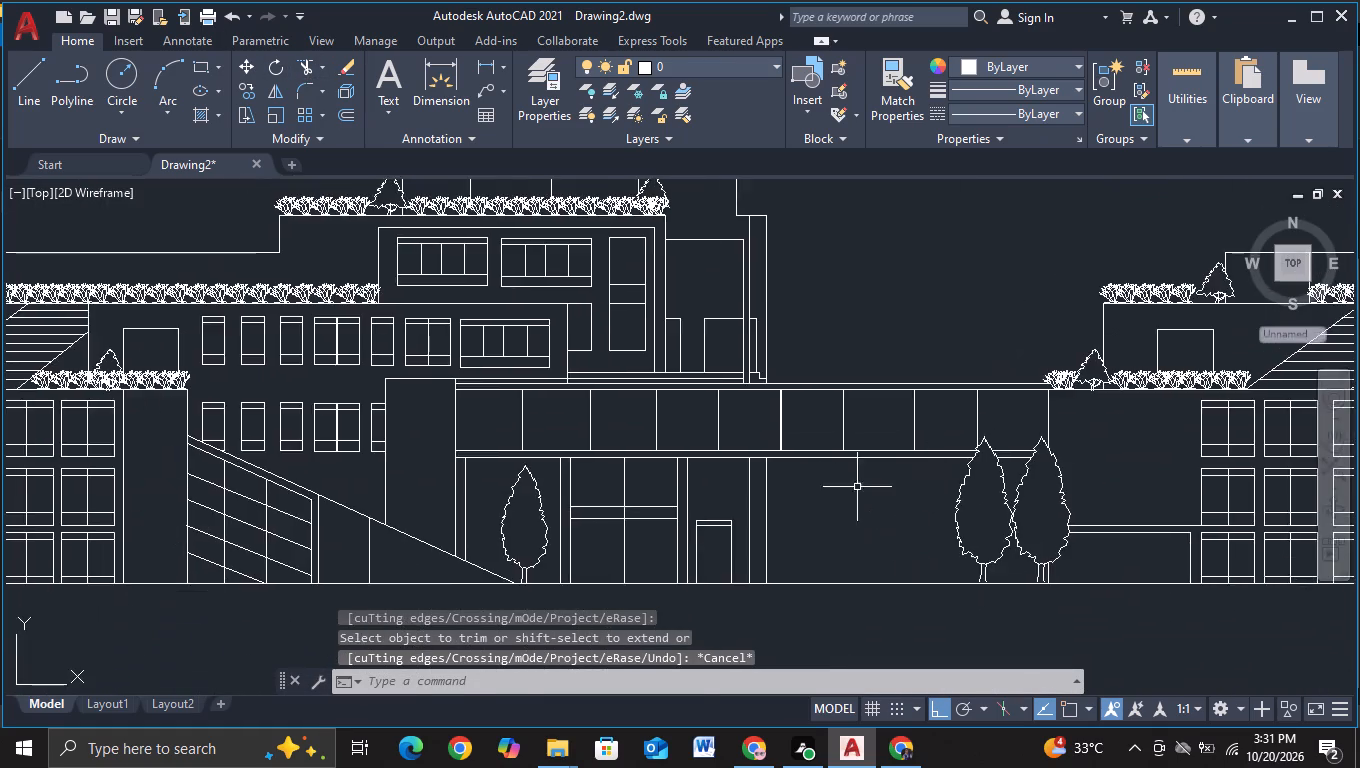
{"action": "scroll", "coordinate": [806, 470], "scroll_direction": "up", "scroll_amount": 4}
{"action": "left_click", "coordinate": [629, 372]}
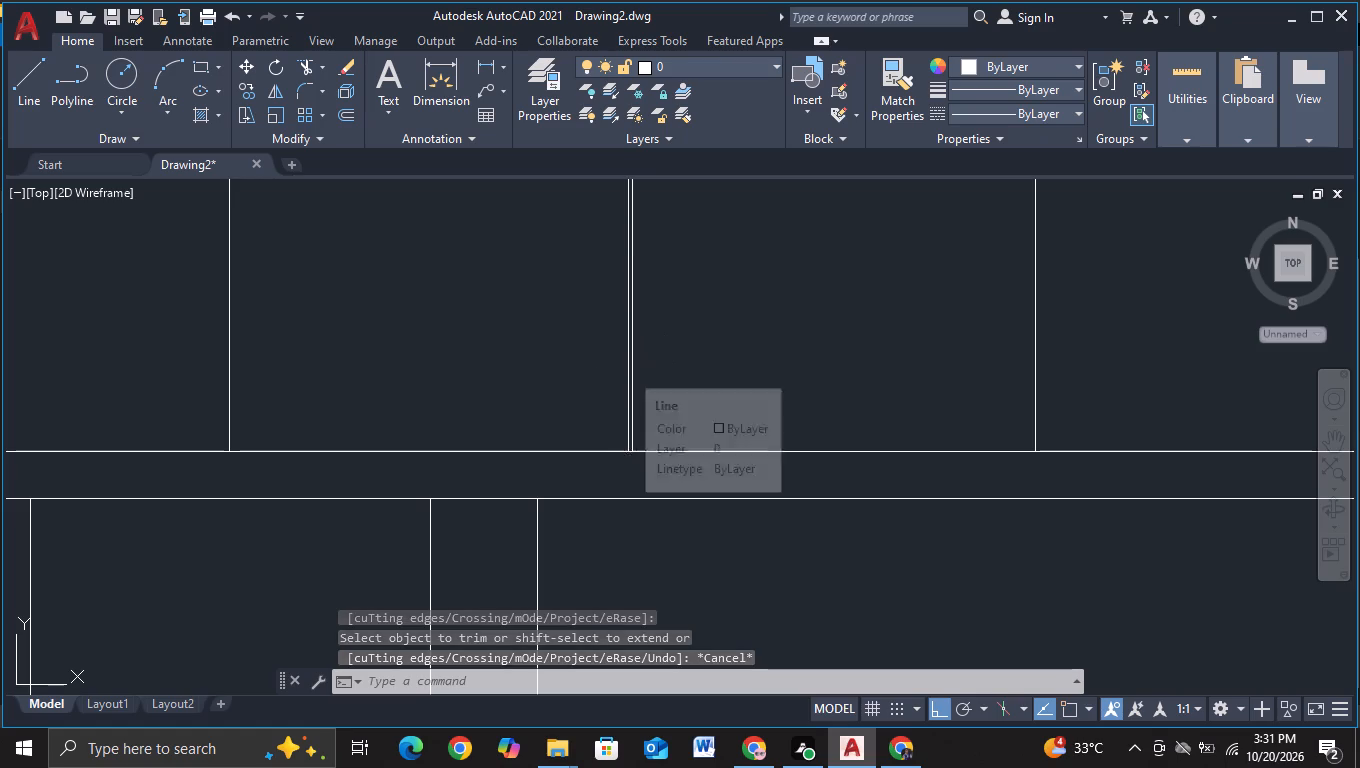
{"action": "key", "text": "Delete"}
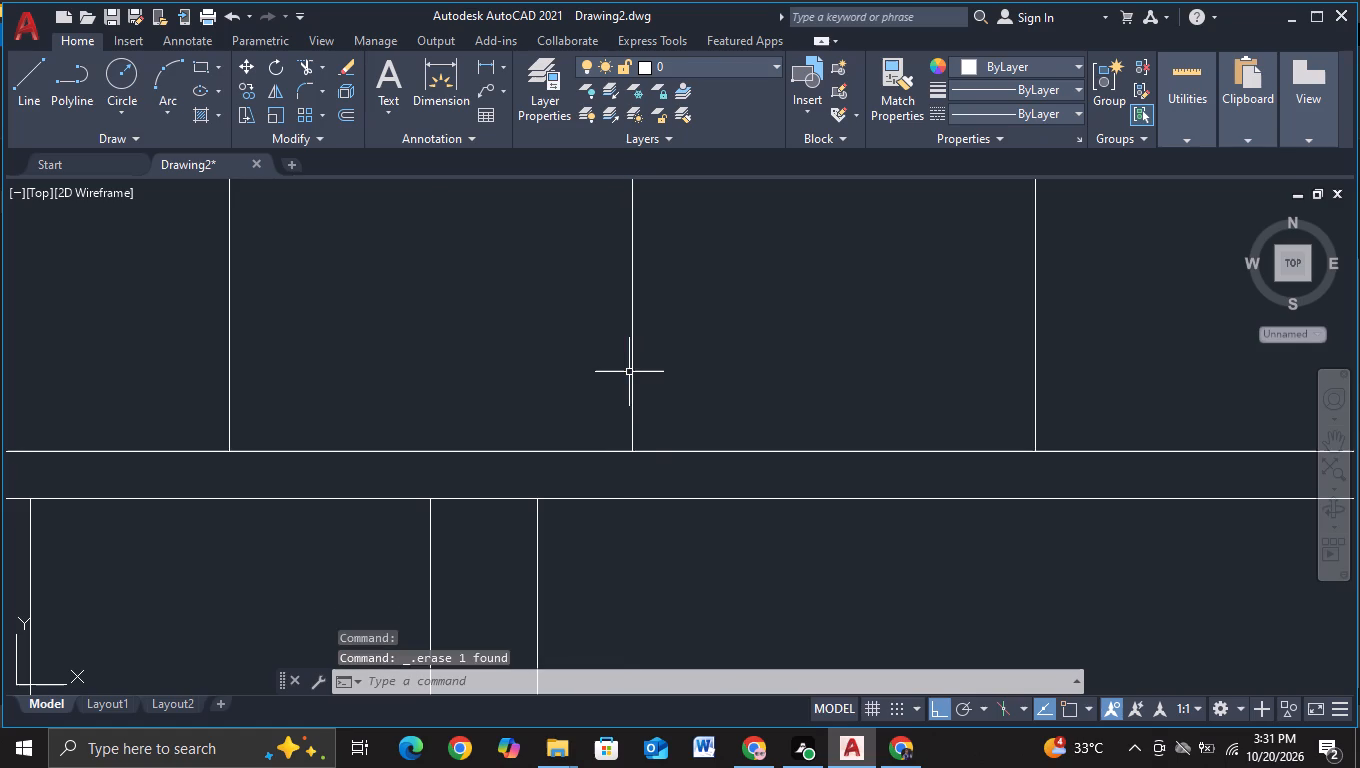
{"action": "scroll", "coordinate": [629, 372], "scroll_direction": "down", "scroll_amount": 3}
{"action": "middle_click_drag", "start_coordinate": [722, 456], "coordinate": [749, 441]}
{"action": "key", "text": "Escape"}
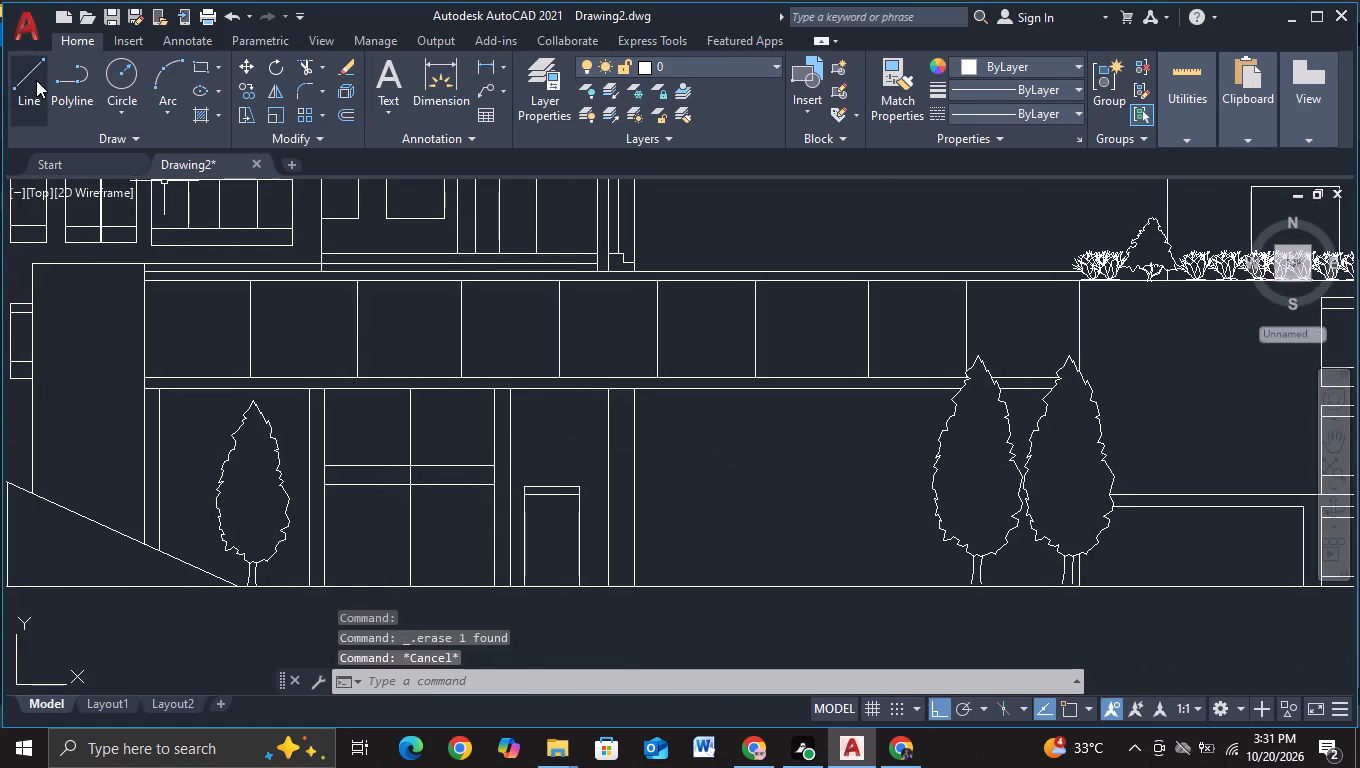
With object snap on, draw a diagonal in the first bay from the plain block's upper corner to the first post's foot.
{"action": "left_click", "coordinate": [36, 80]}
{"action": "key", "text": "F3"}
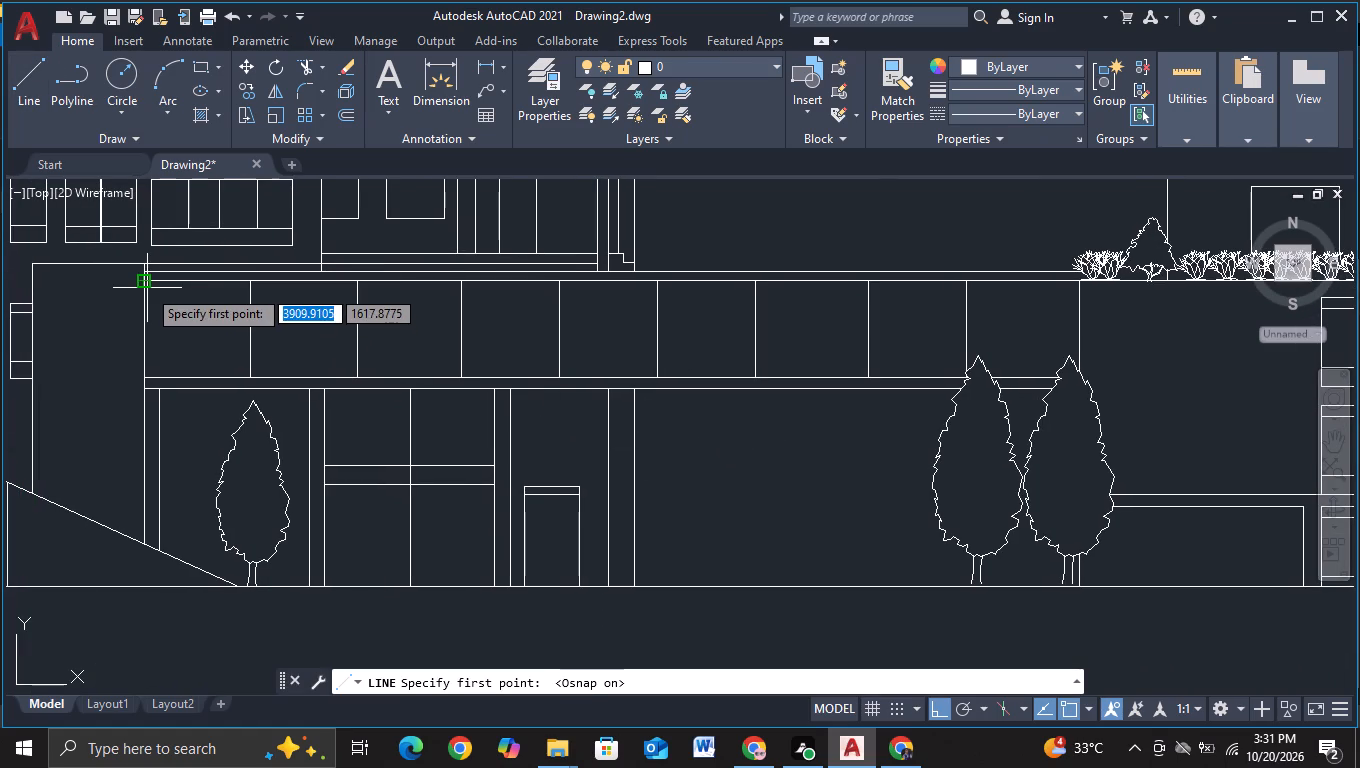
{"action": "left_click", "coordinate": [147, 288]}
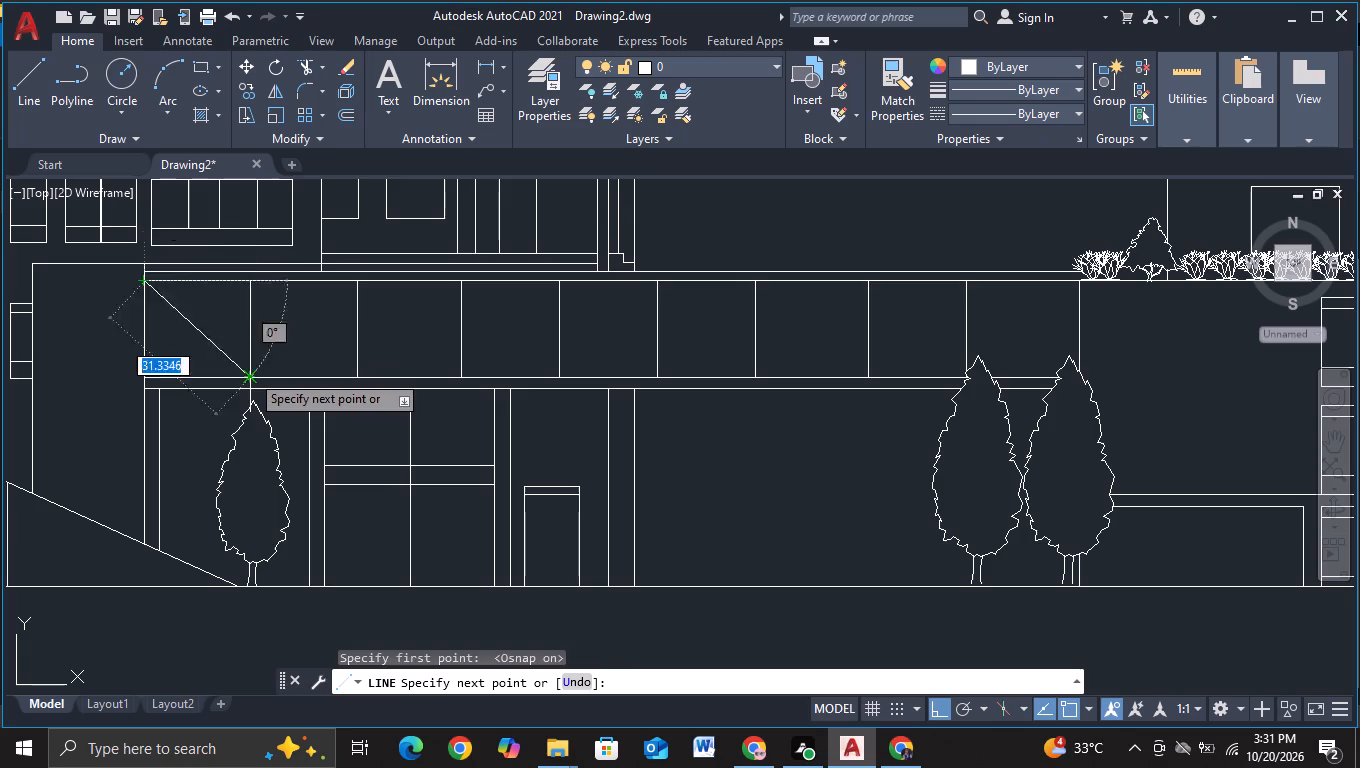
{"action": "left_click", "coordinate": [250, 373]}
{"action": "key", "text": "Escape"}
Draw a diagonal in the bridge's last bay from the upper corner at the neighbouring building to the last post's foot.
{"action": "left_click", "coordinate": [21, 102]}
{"action": "middle_click_drag", "start_coordinate": [668, 488], "coordinate": [312, 553]}
{"action": "left_click", "coordinate": [723, 351]}
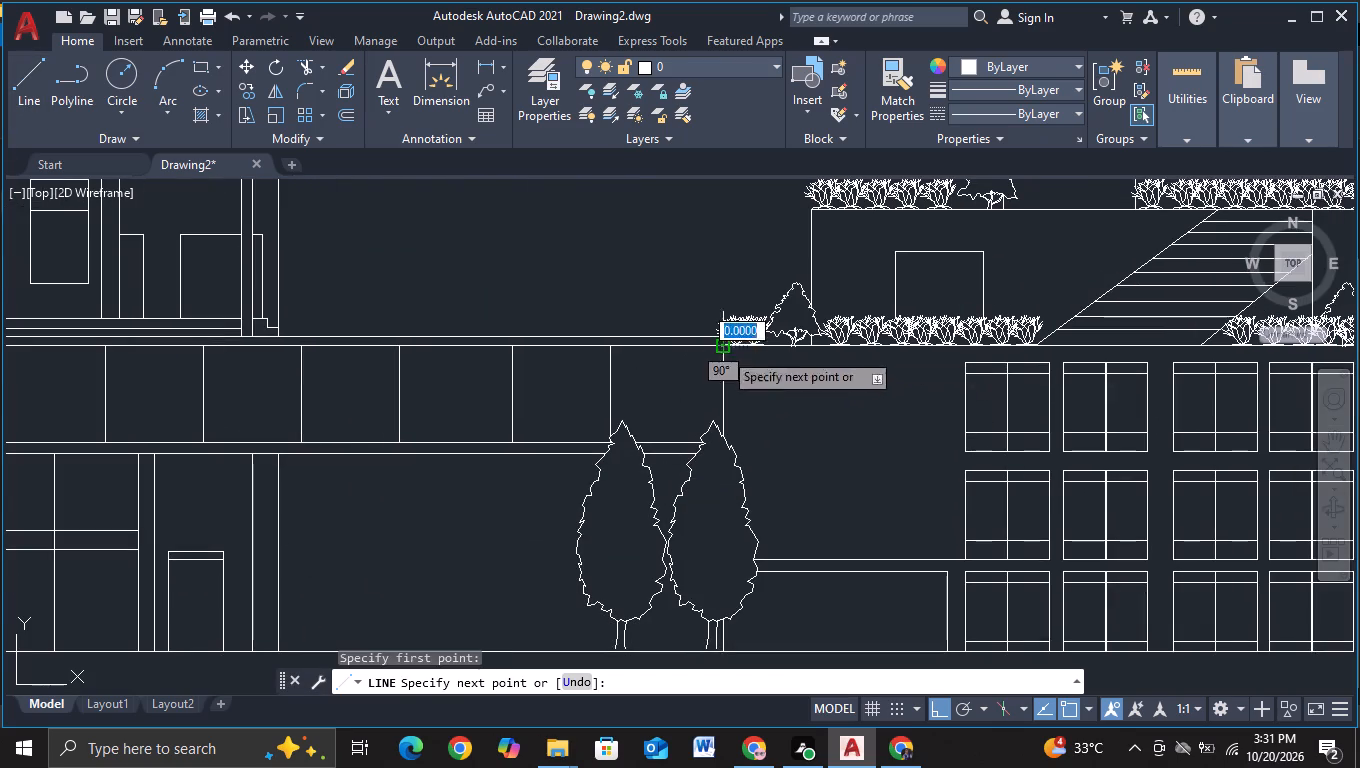
{"action": "left_click", "coordinate": [613, 439]}
{"action": "key", "text": "Escape"}
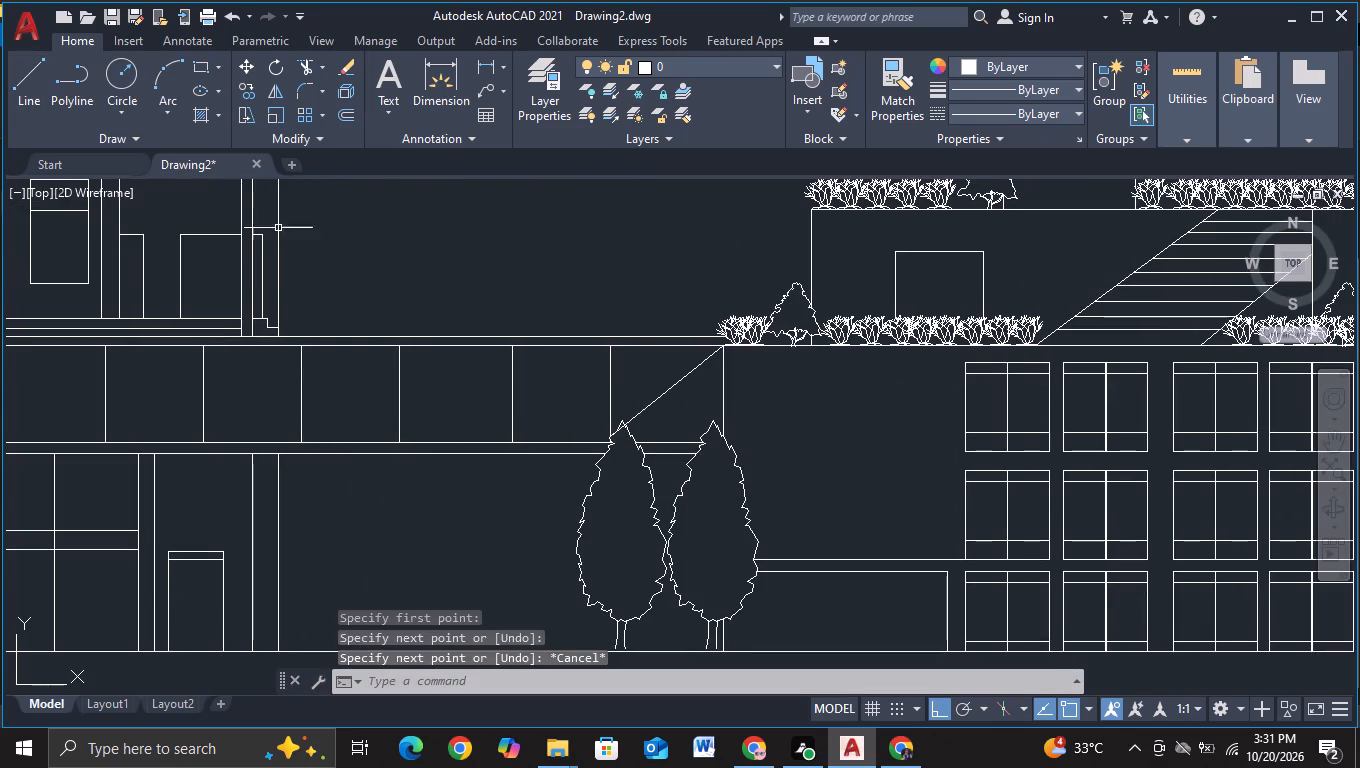
Trim off the lower part of the last bay's diagonal that falls inside the tree outline.
{"action": "left_click", "coordinate": [299, 67]}
{"action": "scroll", "coordinate": [709, 431], "scroll_direction": "up", "scroll_amount": 2}
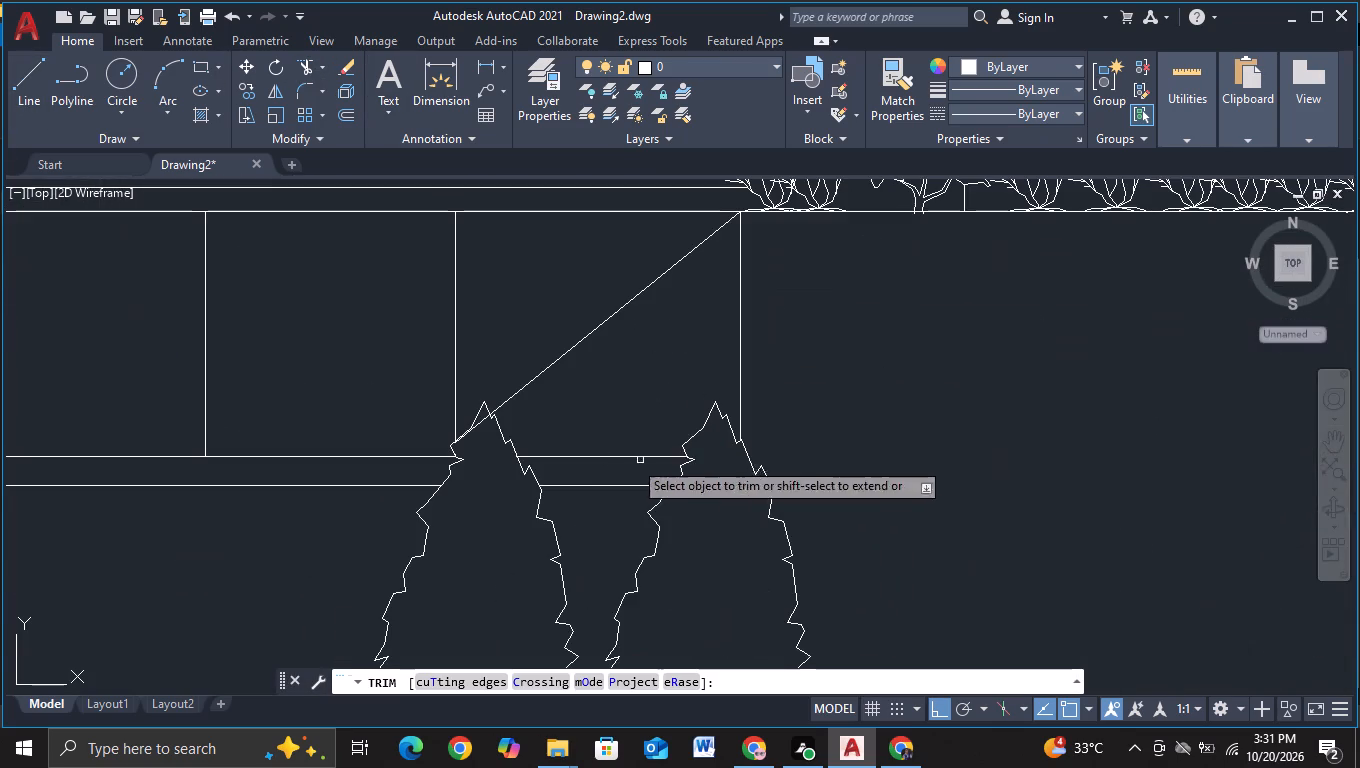
{"action": "left_click", "coordinate": [482, 423]}
{"action": "scroll", "coordinate": [492, 511], "scroll_direction": "down", "scroll_amount": 2}
{"action": "middle_click_drag", "start_coordinate": [501, 533], "coordinate": [568, 501]}
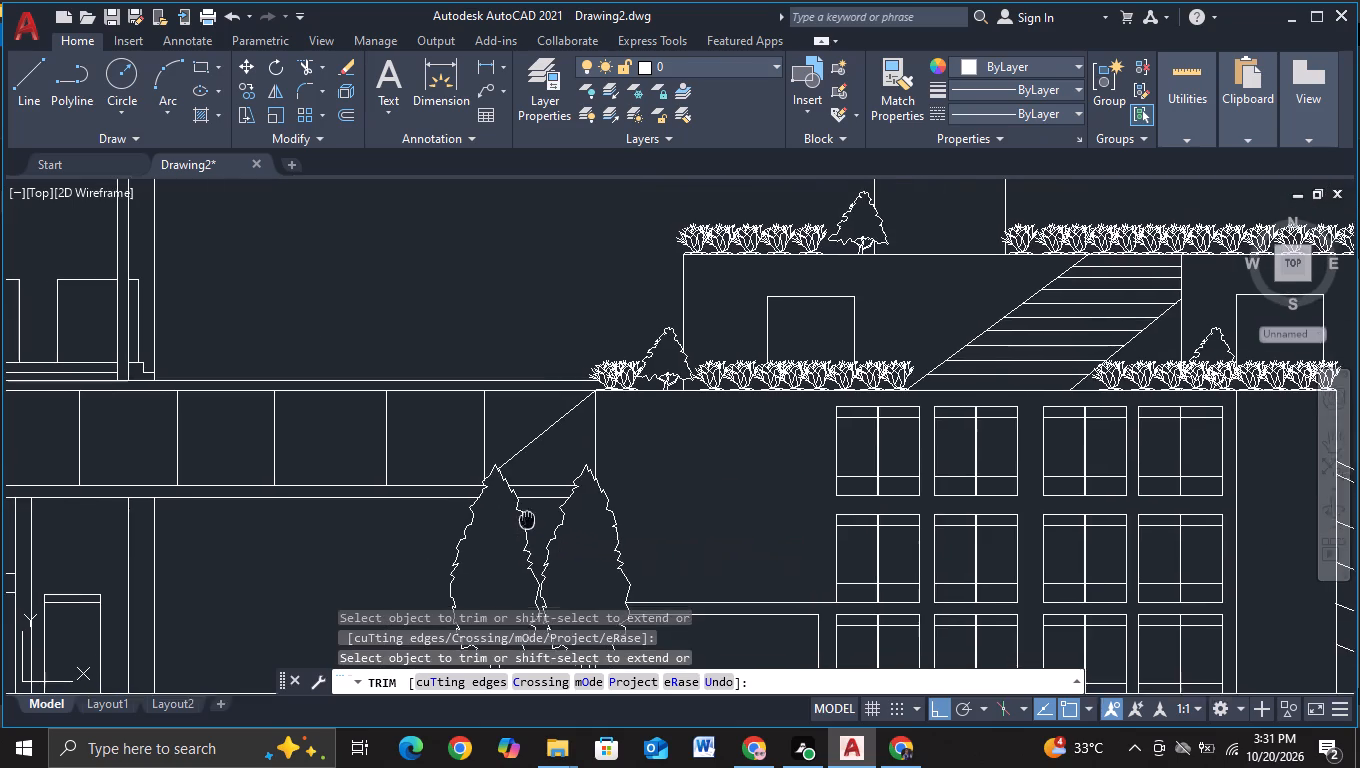
{"action": "middle_click_drag", "start_coordinate": [568, 501], "coordinate": [626, 478]}
{"action": "key", "text": "Escape"}
Draw a diagonal in the second-to-last bay from the last post's top to the foot of the previous post.
{"action": "left_click", "coordinate": [35, 86]}
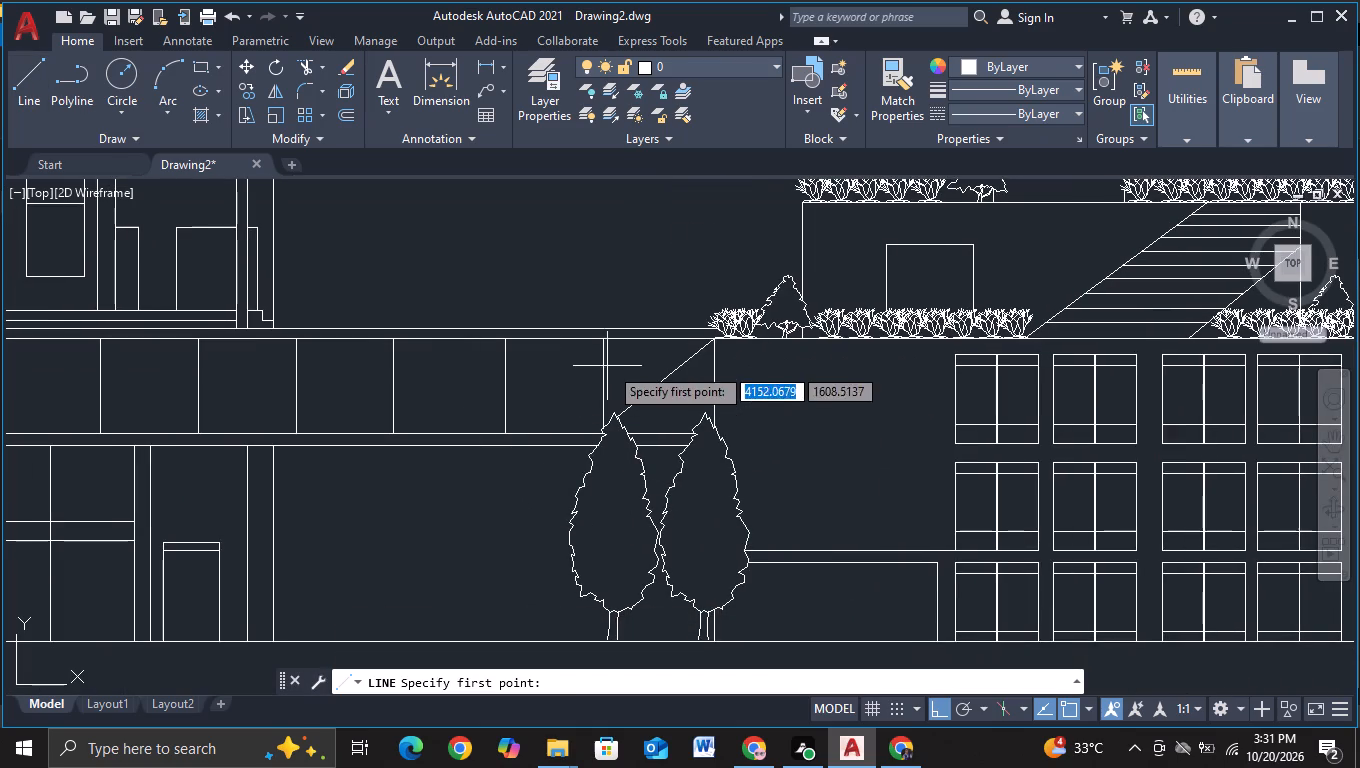
{"action": "left_click", "coordinate": [606, 348]}
{"action": "left_click", "coordinate": [506, 416]}
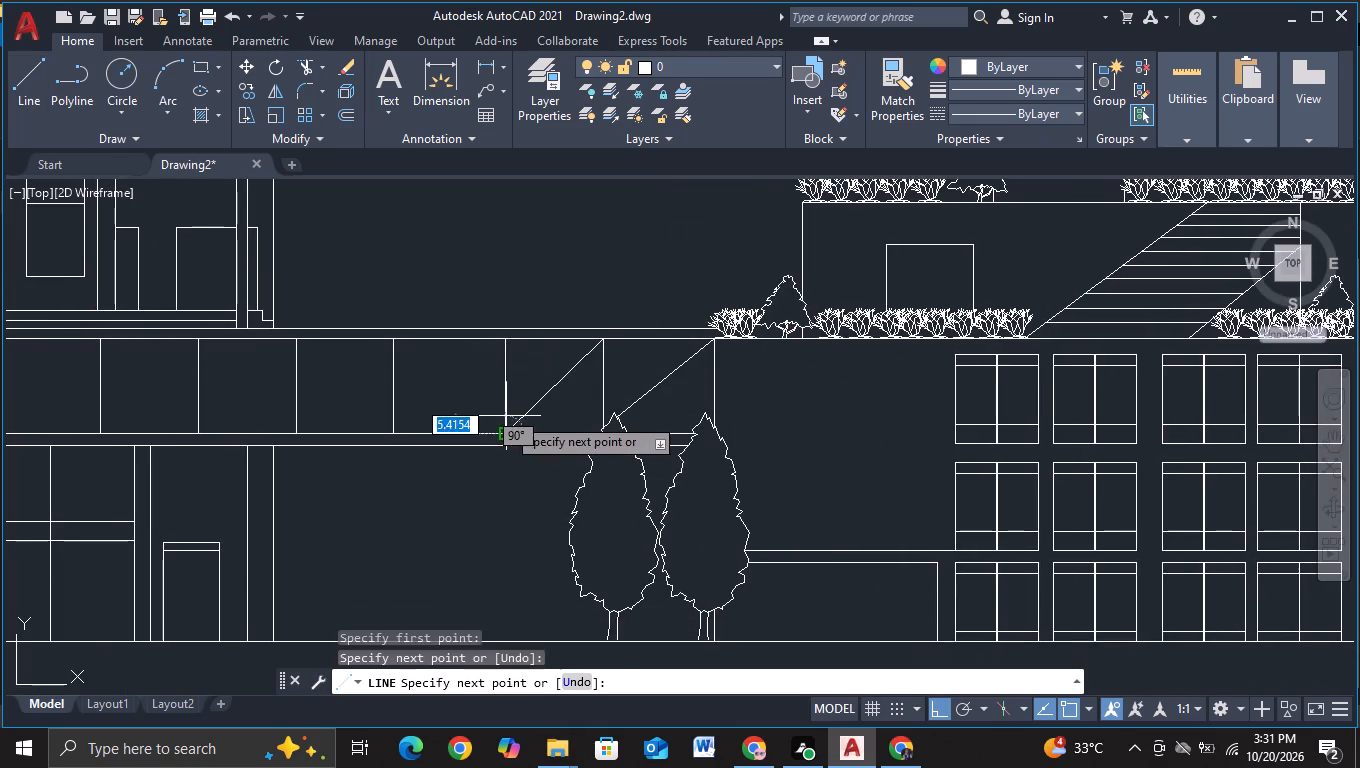
Draw mirrored diagonals in the bridge's second and third-to-last bays, each from the outer post's top to the inner post's foot.
{"action": "key", "text": "Escape"}
{"action": "middle_click_drag", "start_coordinate": [452, 561], "coordinate": [866, 422]}
{"action": "left_click", "coordinate": [39, 97]}
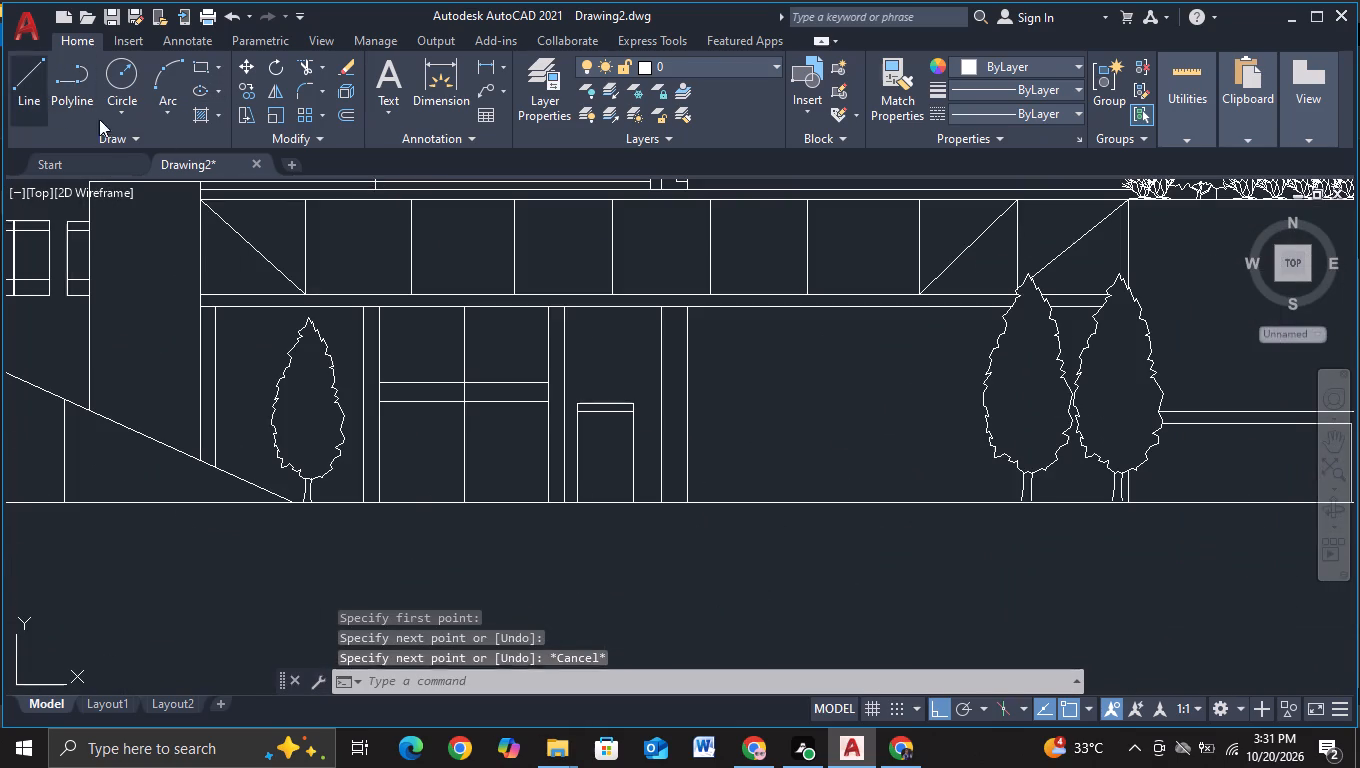
{"action": "left_click", "coordinate": [302, 204]}
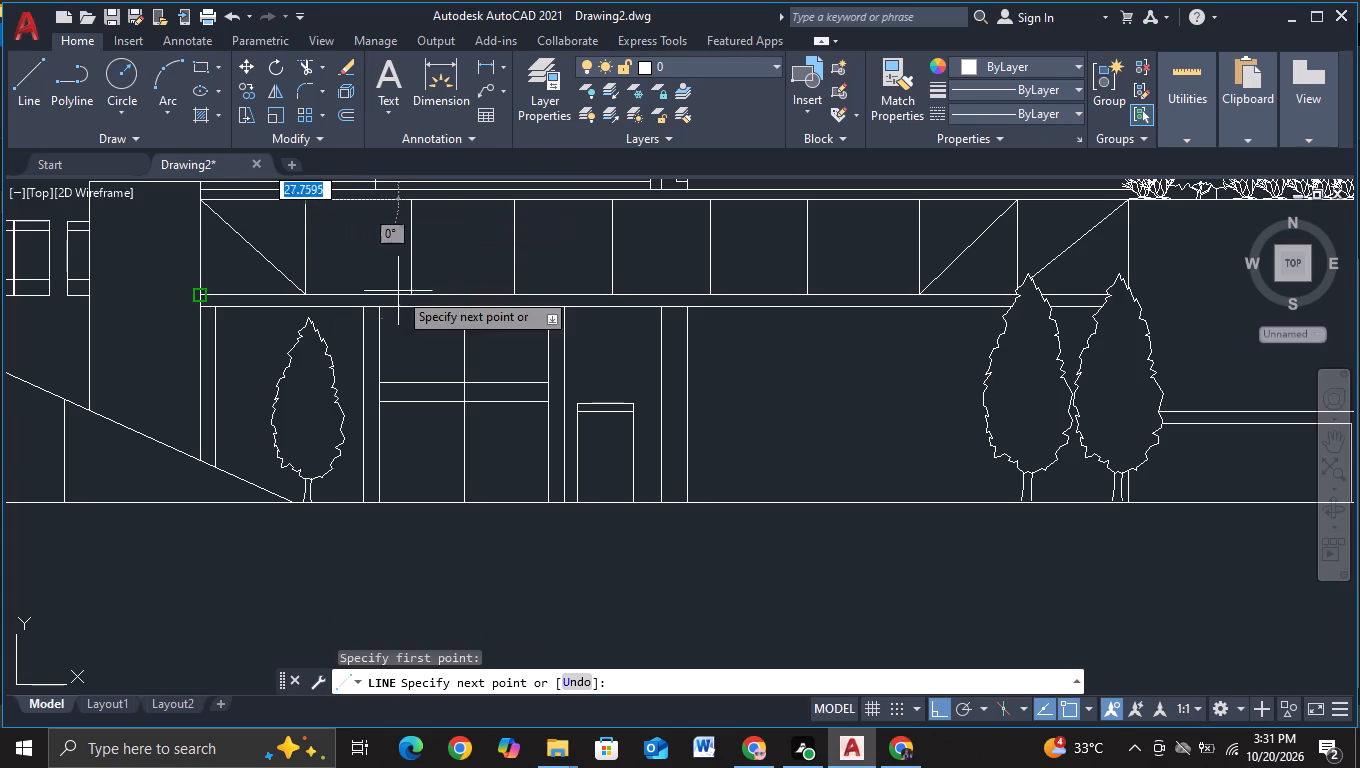
{"action": "left_click", "coordinate": [412, 294]}
{"action": "key", "text": "Escape"}
{"action": "left_click", "coordinate": [29, 89]}
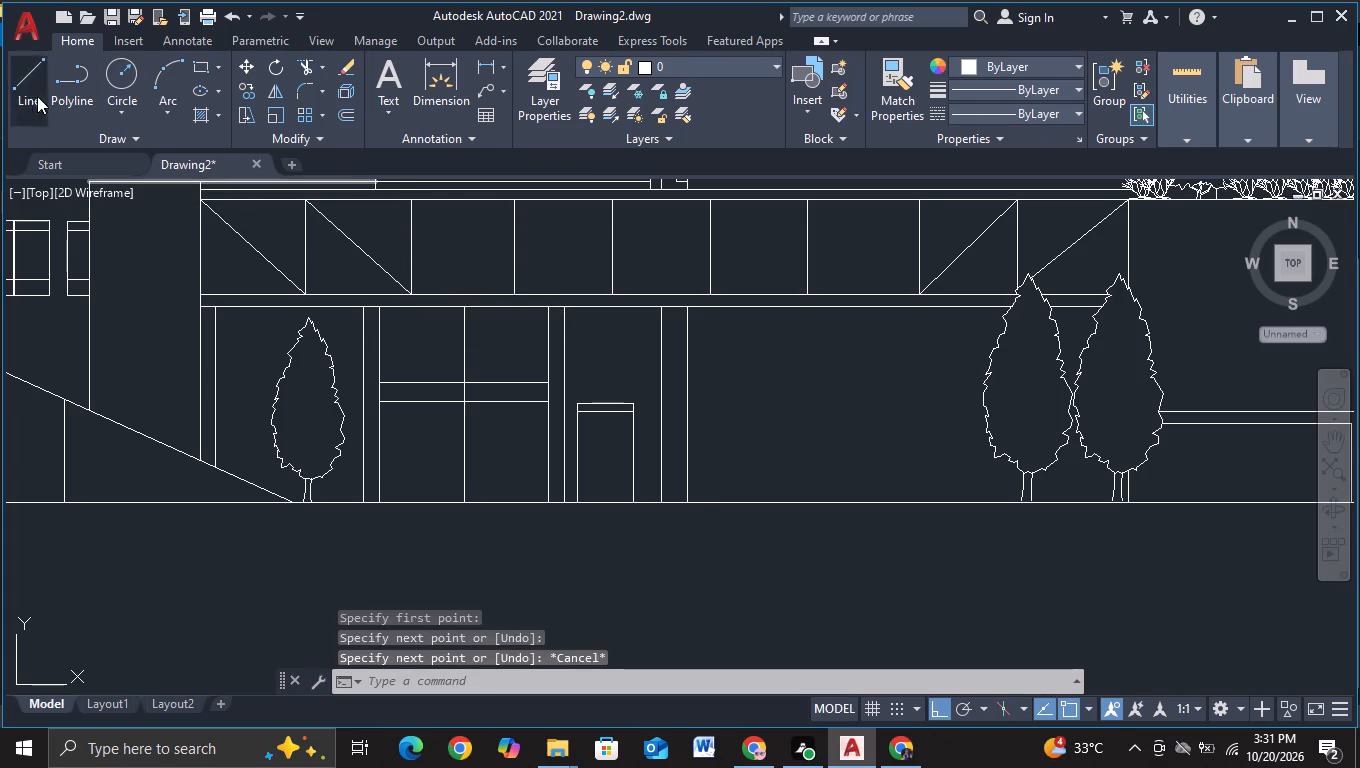
{"action": "left_click", "coordinate": [919, 204]}
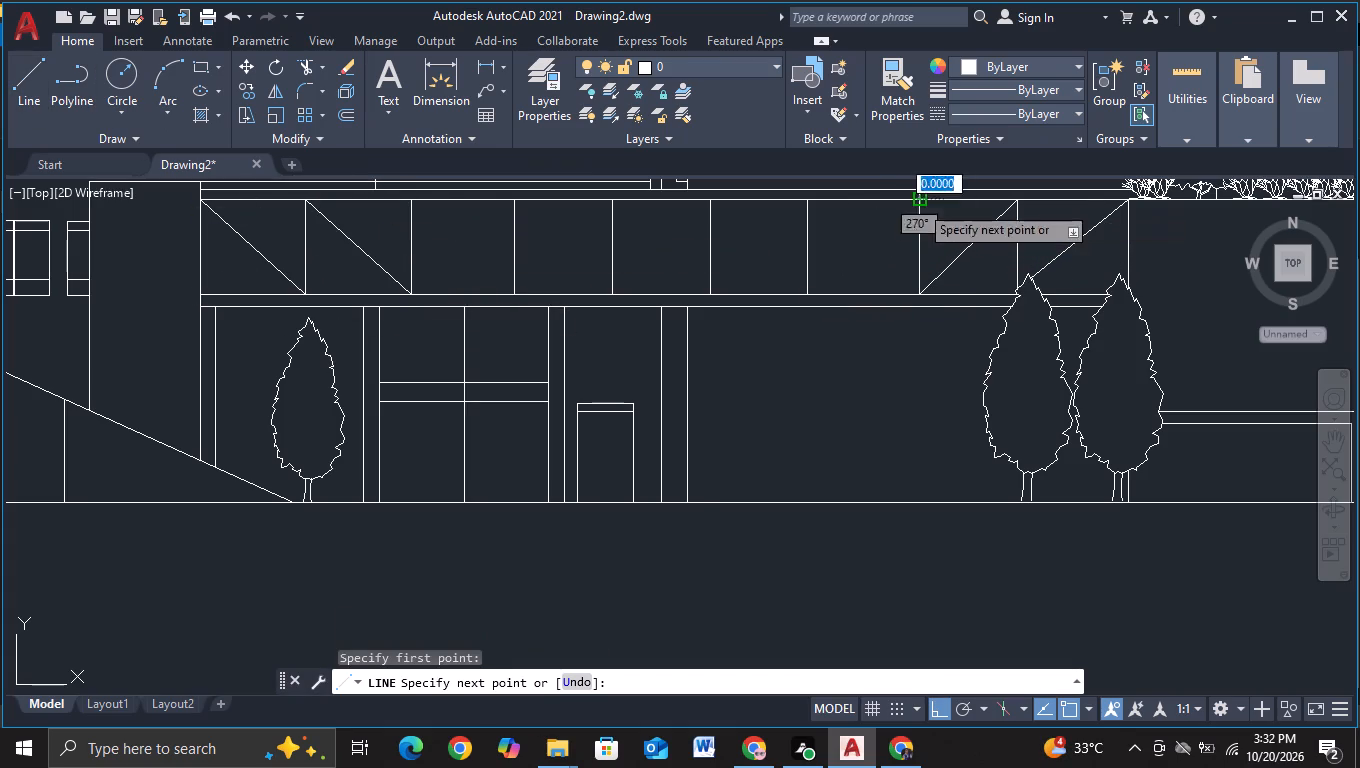
{"action": "left_click", "coordinate": [807, 287]}
{"action": "key", "text": "Escape"}
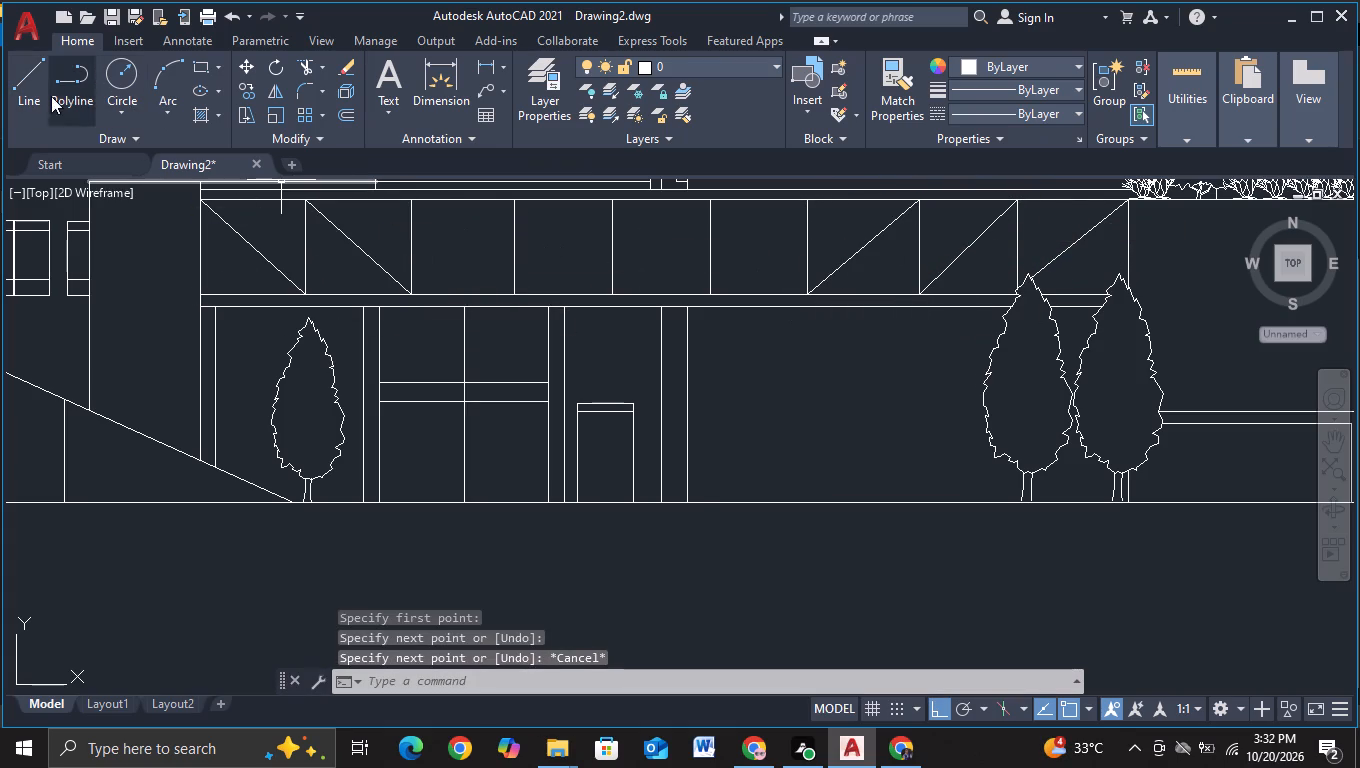
Draw mirrored diagonals in the bridge's third and fourth-to-last bays, each from the outer post's top to the inner post's foot.
{"action": "left_click", "coordinate": [41, 91]}
{"action": "left_click", "coordinate": [409, 212]}
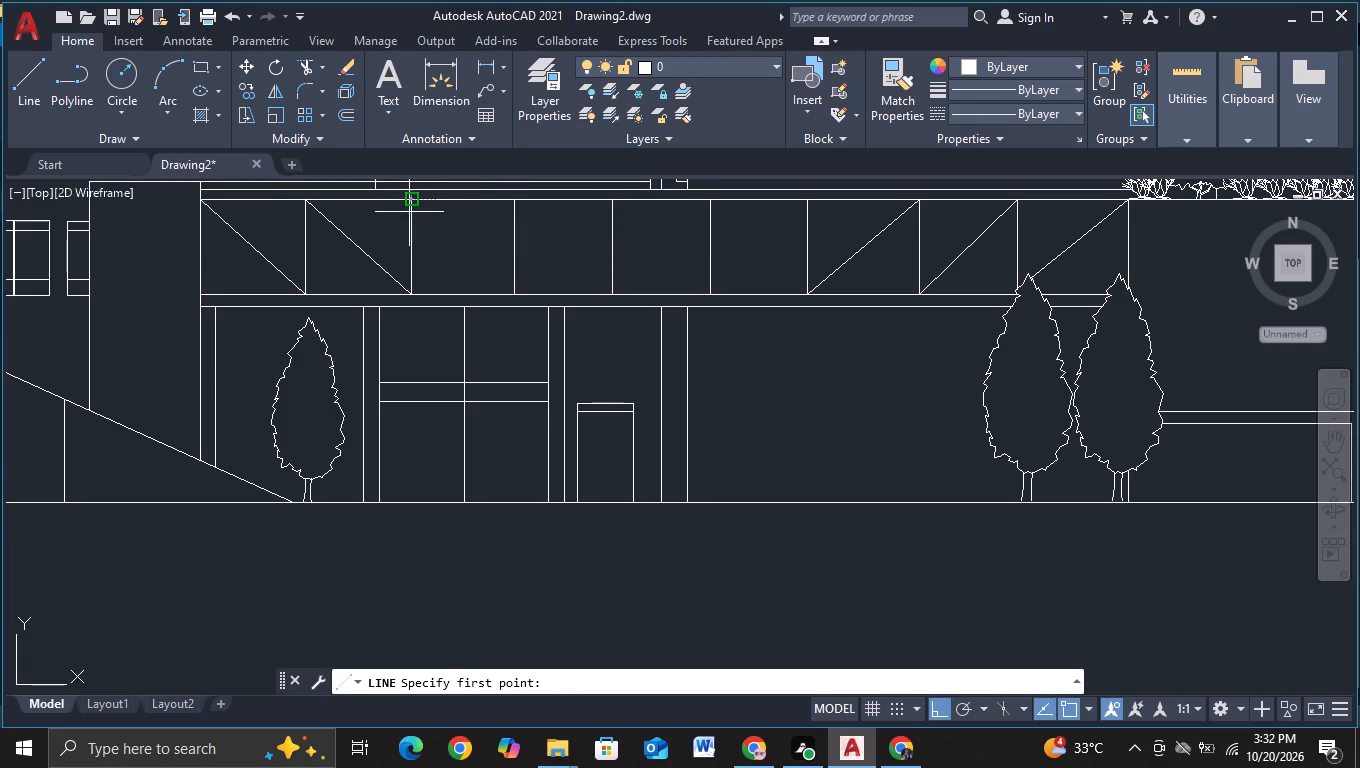
{"action": "left_click", "coordinate": [516, 292]}
{"action": "key", "text": "Escape"}
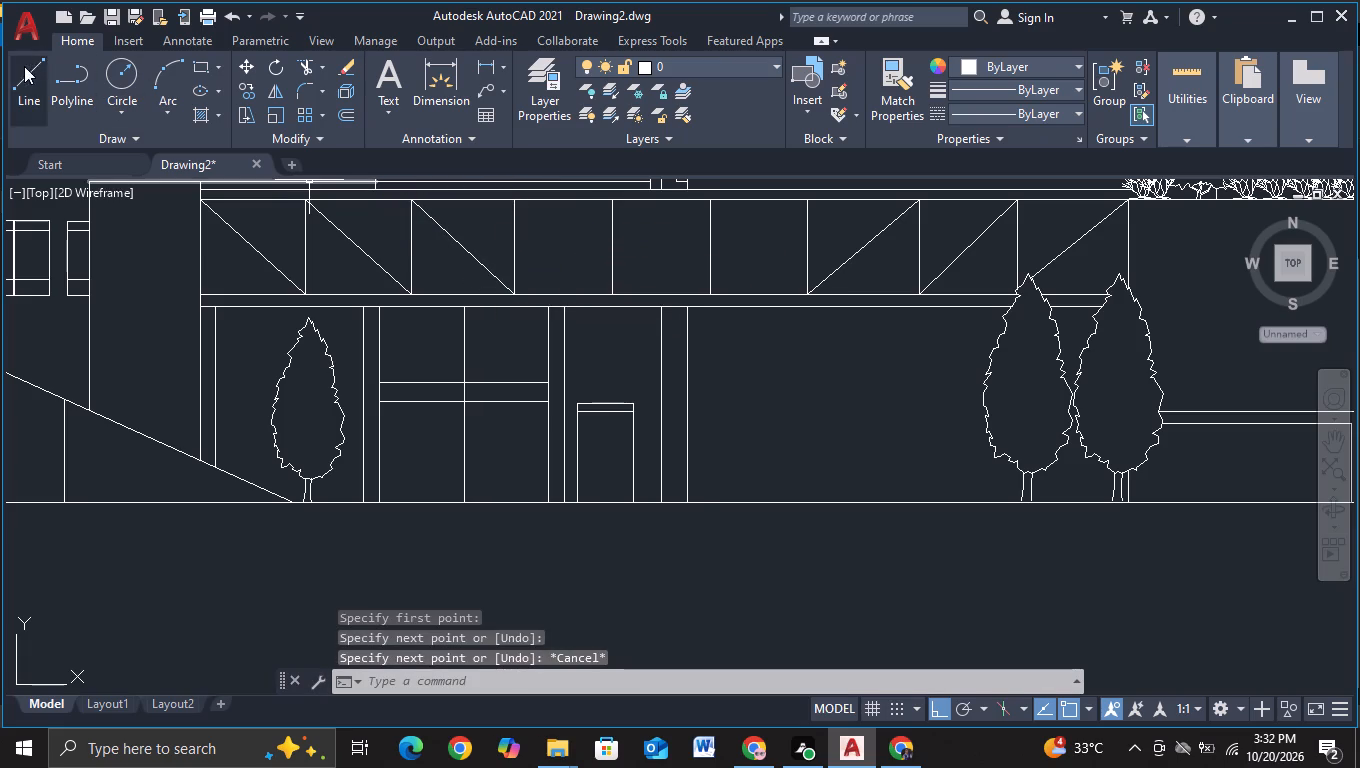
{"action": "left_click", "coordinate": [24, 74]}
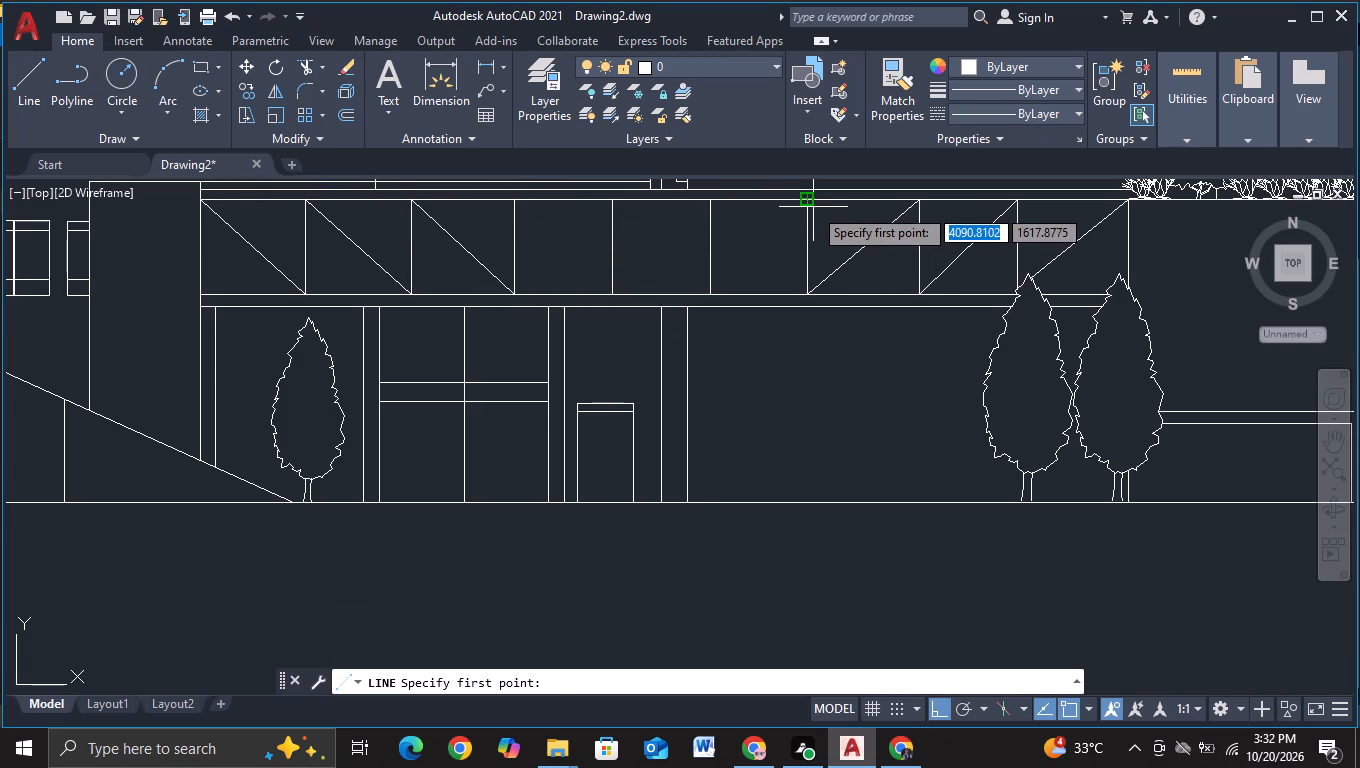
{"action": "left_click", "coordinate": [810, 207]}
{"action": "left_click", "coordinate": [703, 286]}
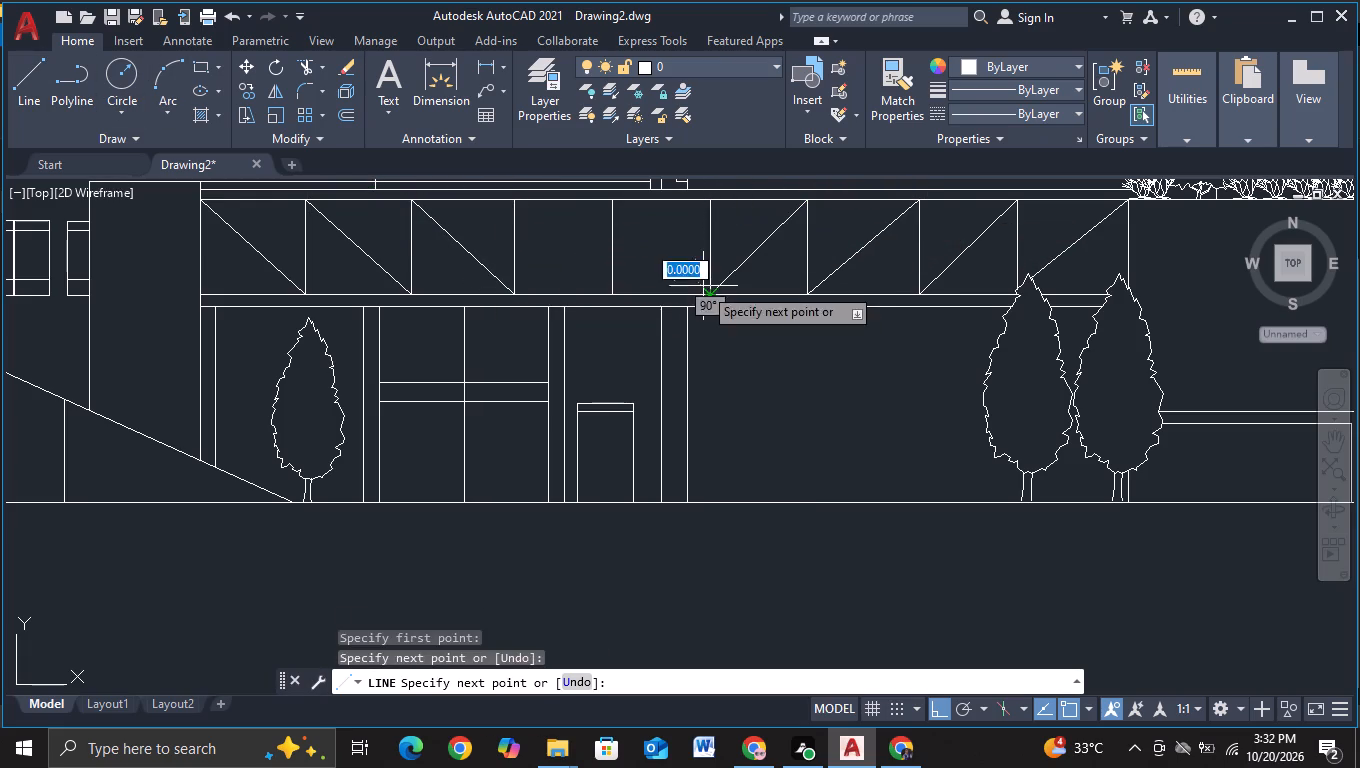
{"action": "key", "text": "Escape"}
Draw diagonals in the fourth and fifth bays, both running from their outer posts' tops down to the foot of their shared post.
{"action": "left_click", "coordinate": [25, 84]}
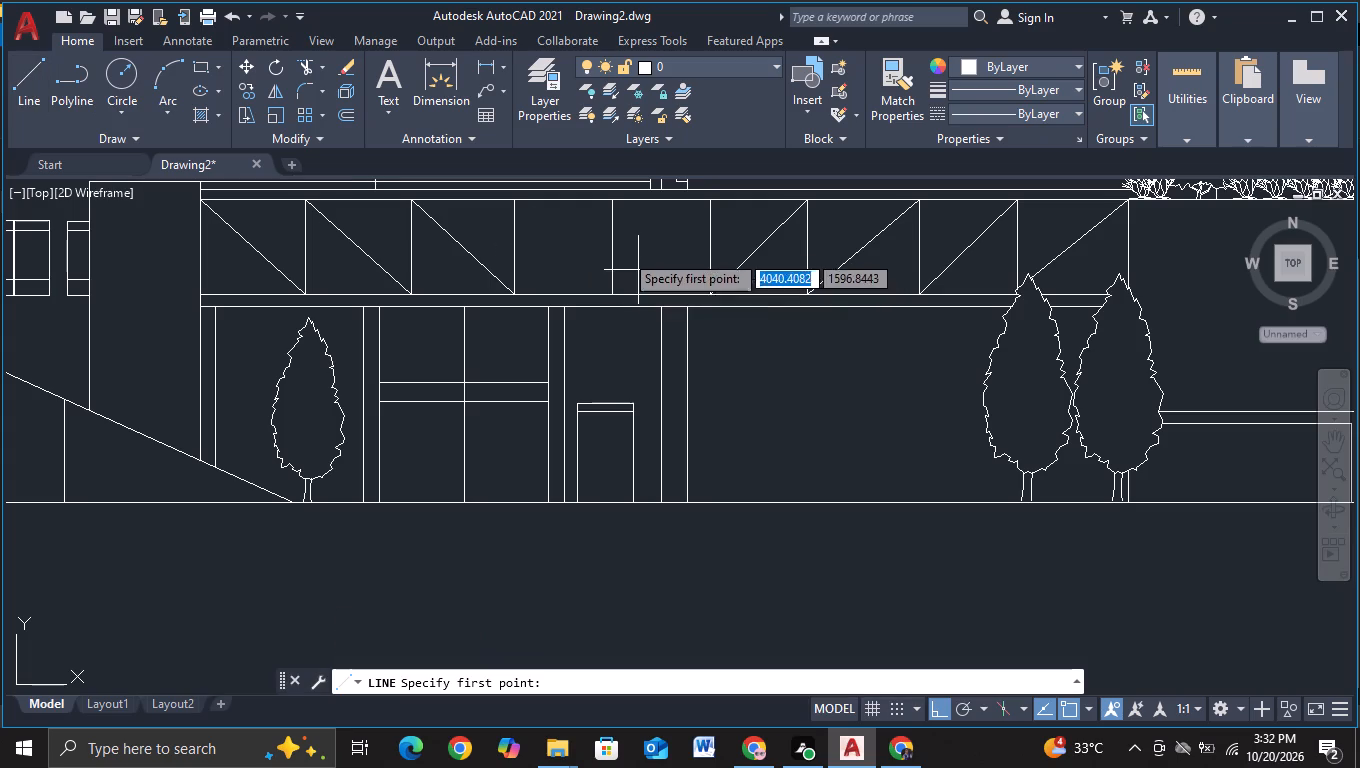
{"action": "left_click", "coordinate": [520, 215]}
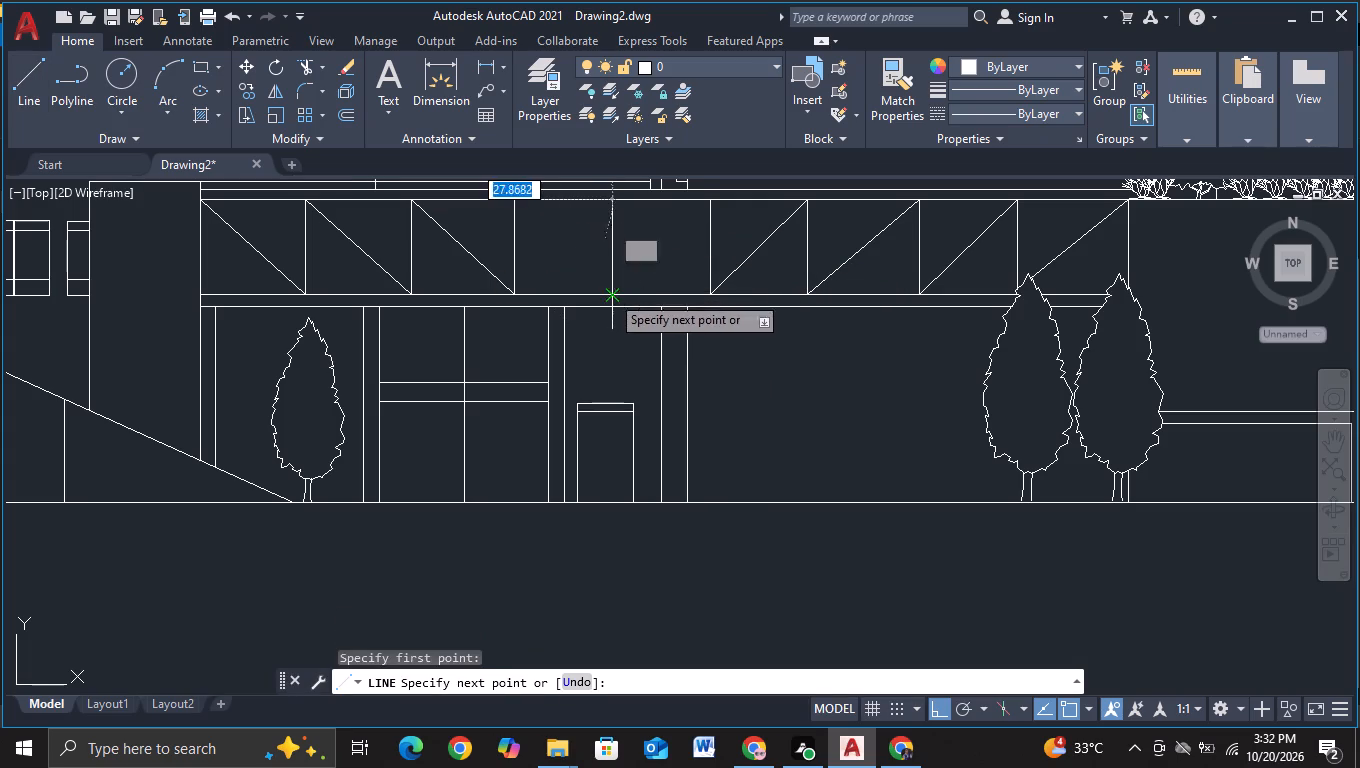
{"action": "left_click", "coordinate": [611, 295]}
{"action": "key", "text": "Escape"}
{"action": "left_click", "coordinate": [35, 93]}
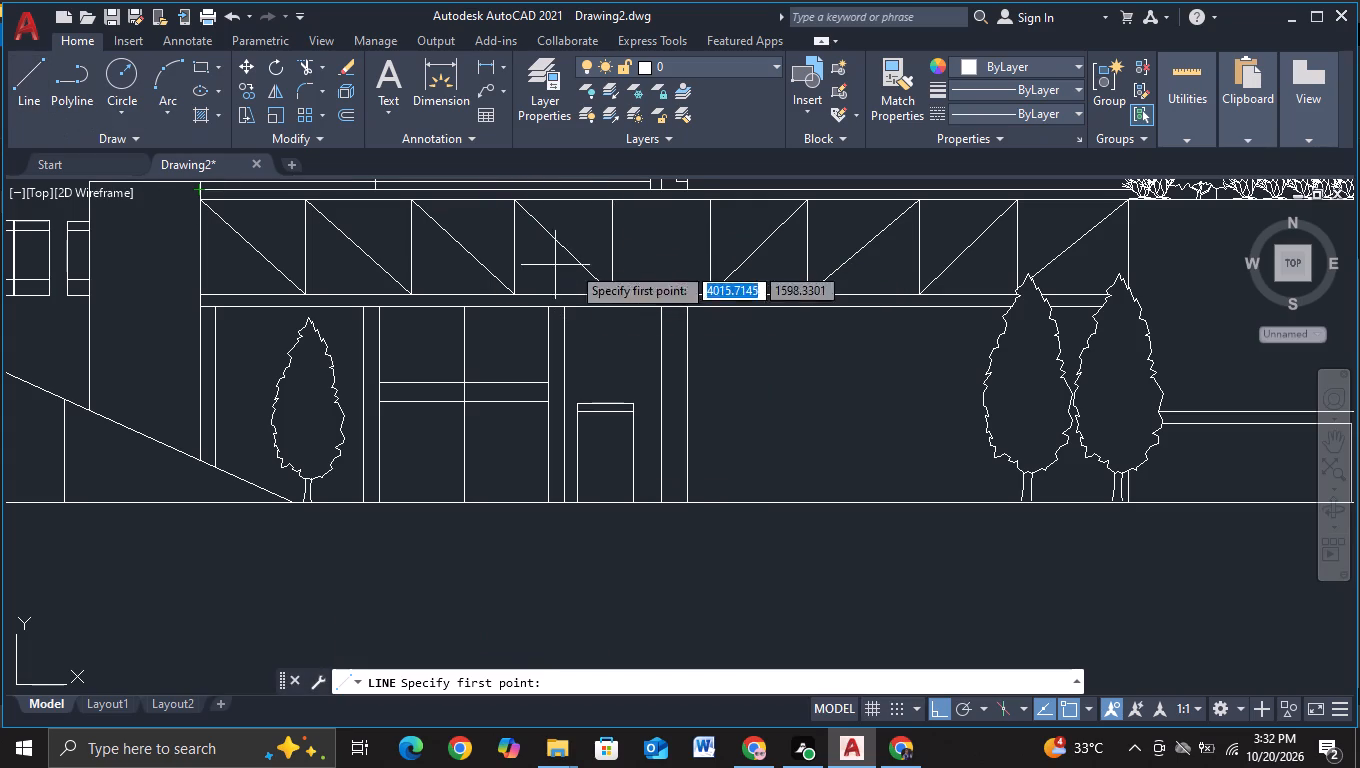
{"action": "left_click", "coordinate": [713, 214]}
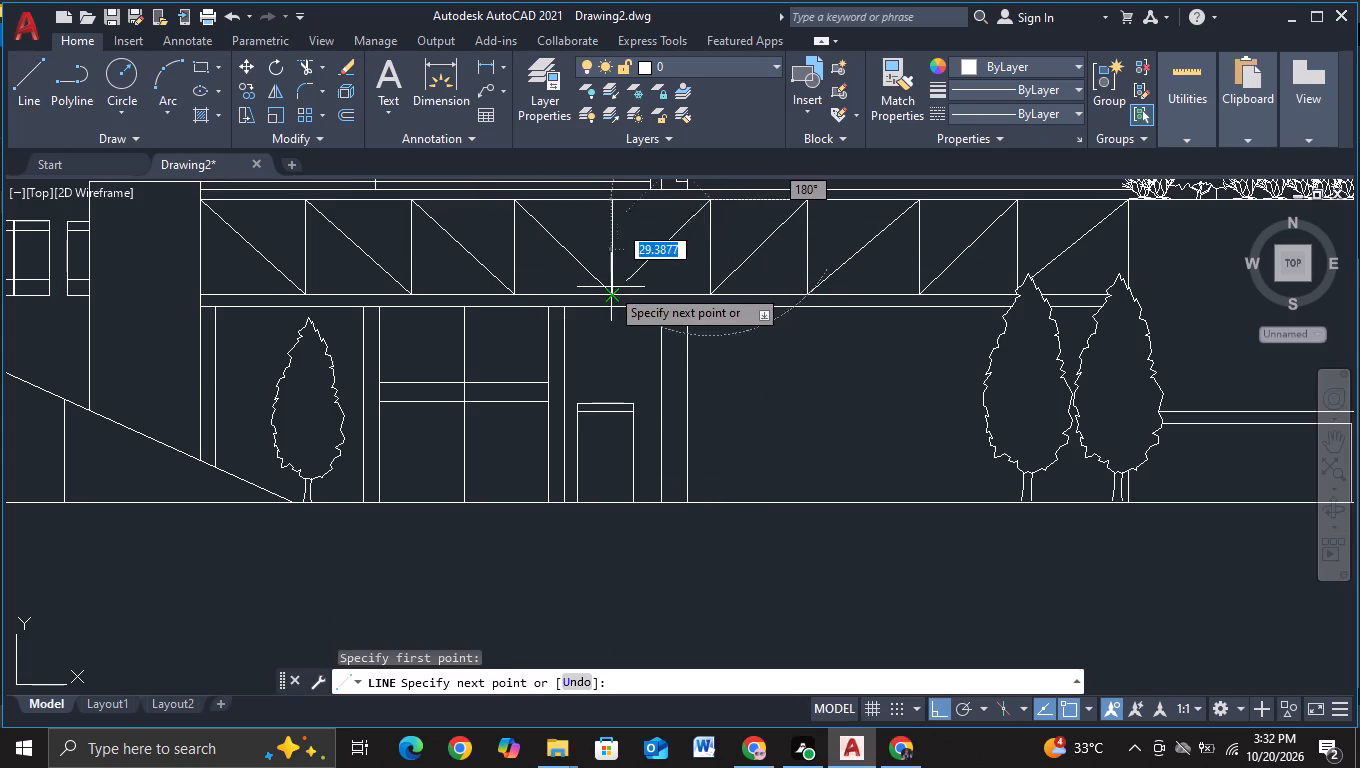
{"action": "left_click", "coordinate": [610, 287]}
{"action": "key", "text": "Escape"}
Trim the short end of the sloping line that sticks out past the outer vertical edge of the wing copy's ramp grid.
{"action": "scroll", "coordinate": [766, 388], "scroll_direction": "down", "scroll_amount": 1}
{"action": "middle_click_drag", "start_coordinate": [794, 424], "coordinate": [719, 469]}
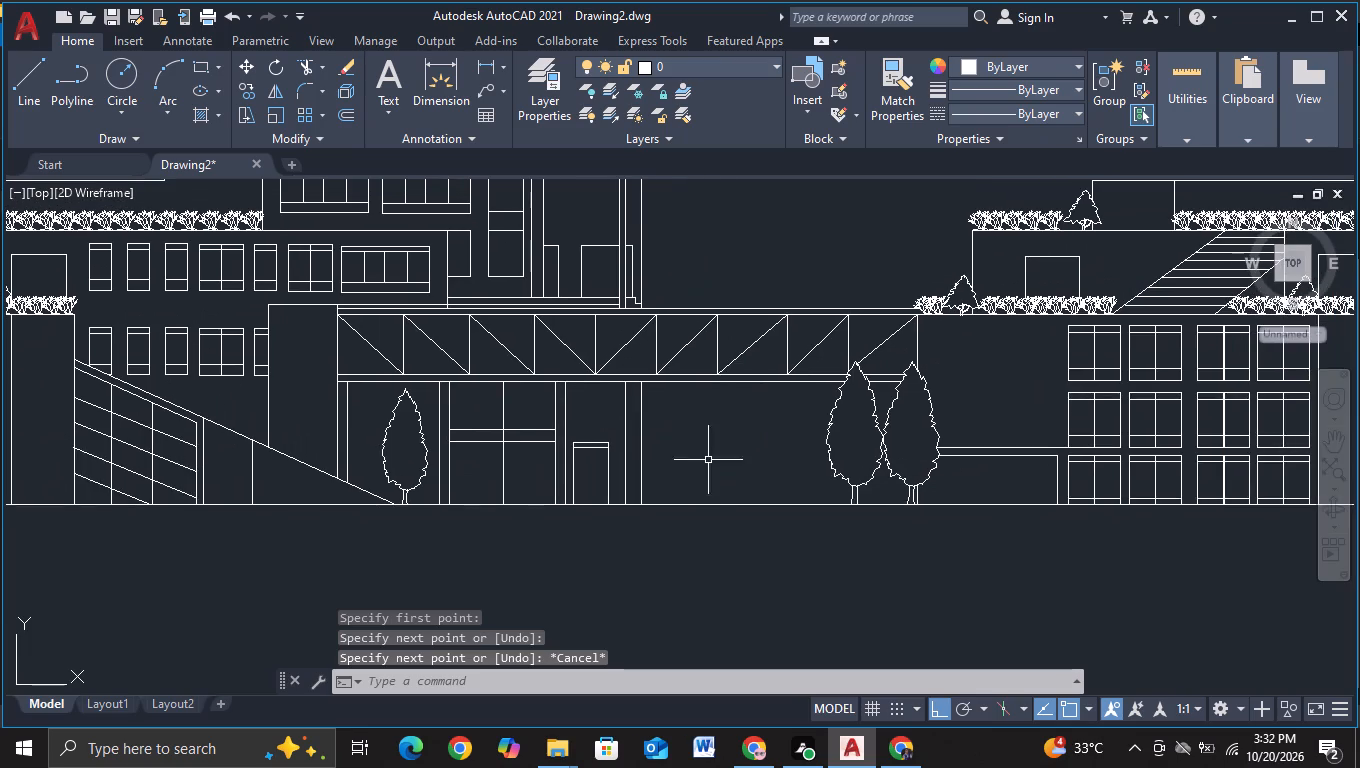
{"action": "scroll", "coordinate": [711, 455], "scroll_direction": "down", "scroll_amount": 1}
{"action": "middle_click_drag", "start_coordinate": [745, 562], "coordinate": [772, 512]}
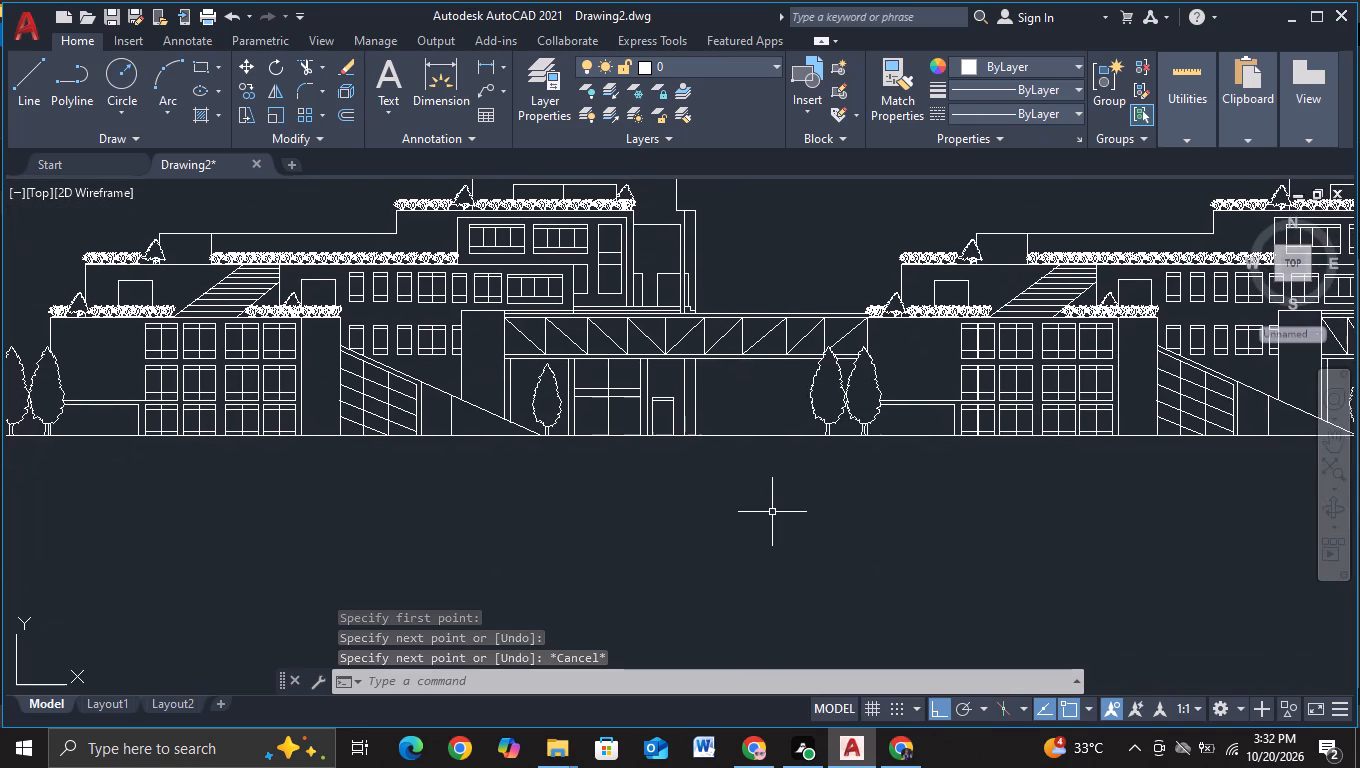
{"action": "key", "text": "Escape"}
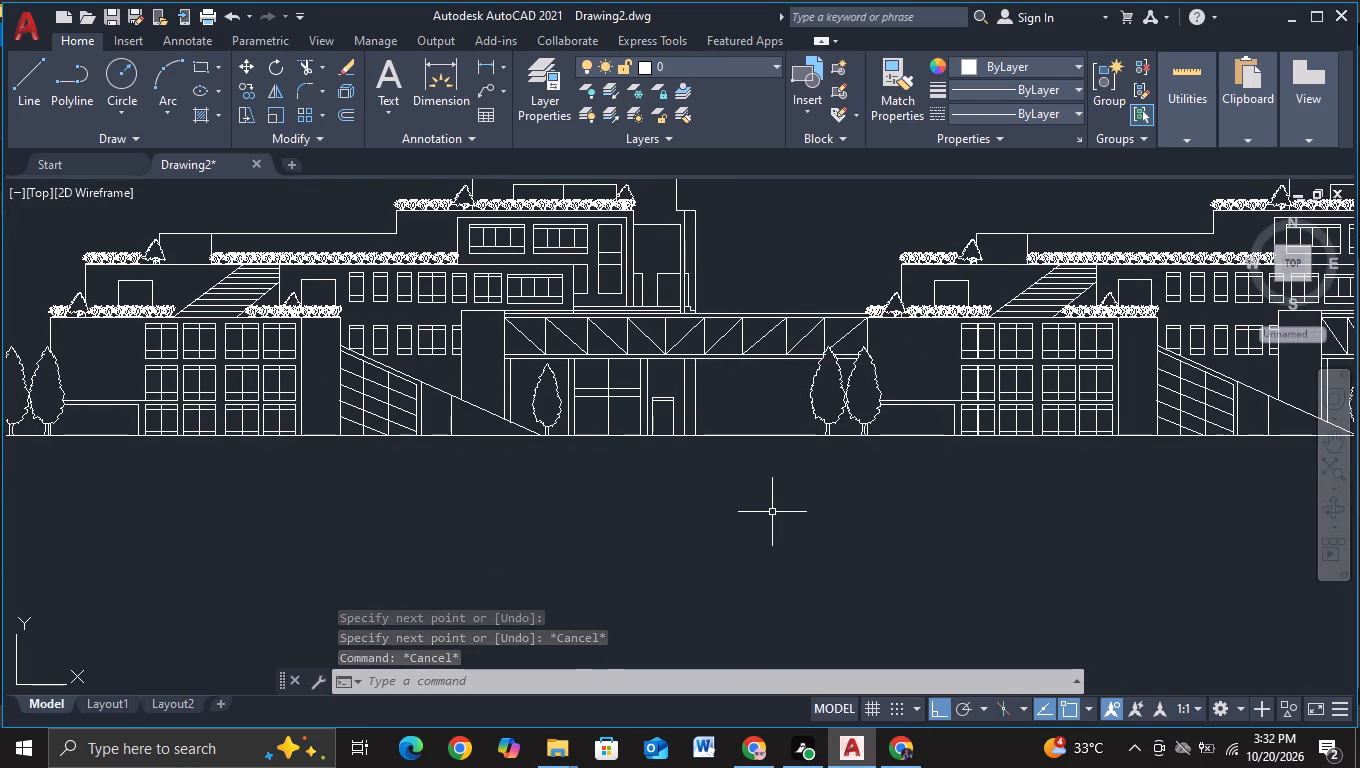
{"action": "middle_click_drag", "start_coordinate": [772, 512], "coordinate": [820, 494]}
{"action": "middle_click_drag", "start_coordinate": [630, 547], "coordinate": [770, 553]}
{"action": "scroll", "coordinate": [568, 531], "scroll_direction": "up", "scroll_amount": 1}
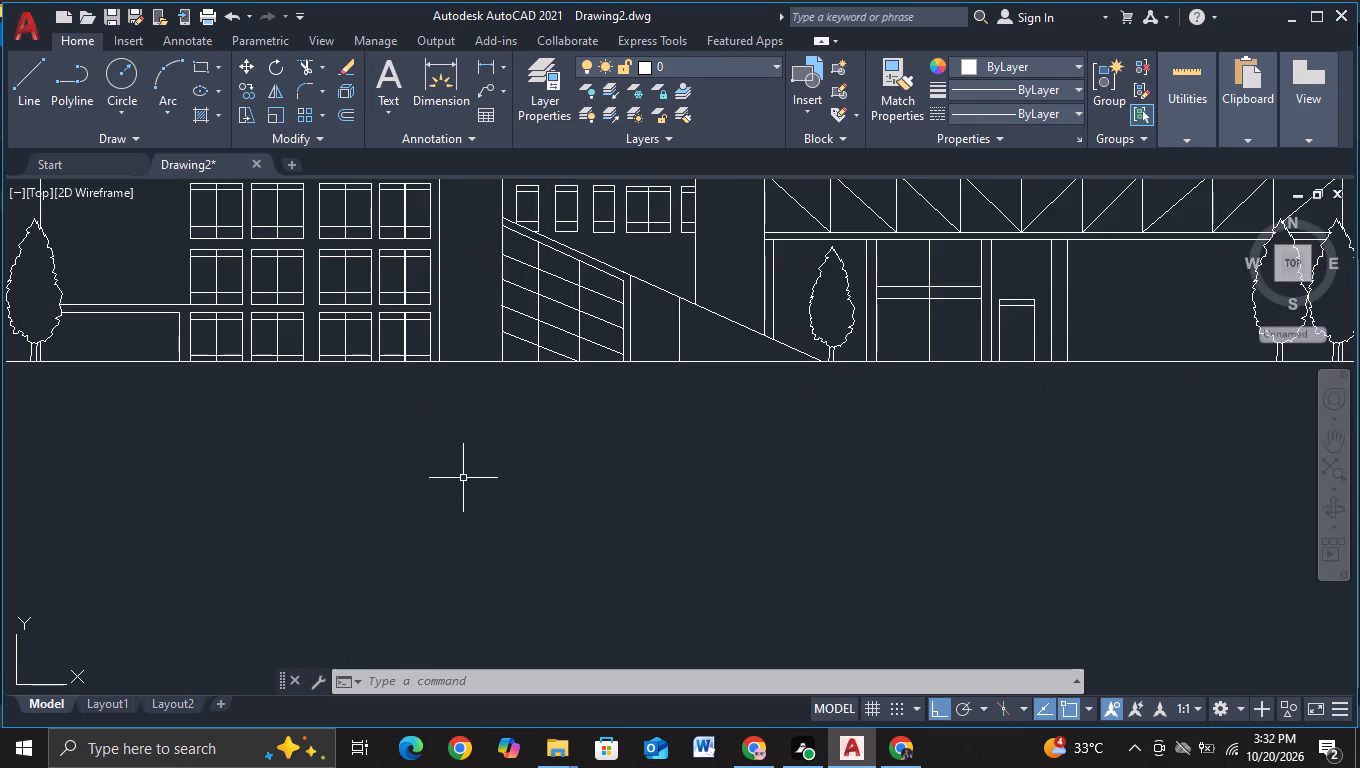
{"action": "middle_click_drag", "start_coordinate": [473, 467], "coordinate": [494, 567]}
{"action": "scroll", "coordinate": [503, 537], "scroll_direction": "up", "scroll_amount": 2}
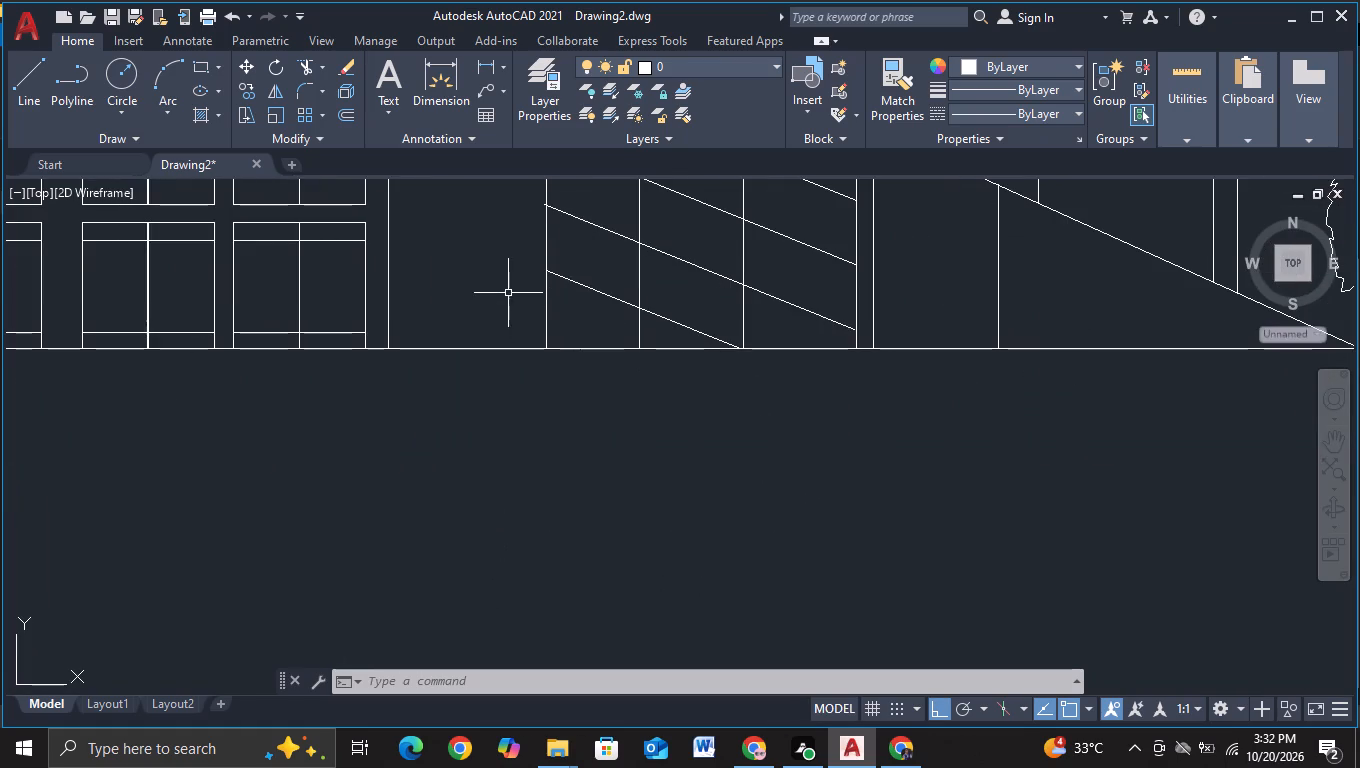
{"action": "middle_click_drag", "start_coordinate": [507, 302], "coordinate": [477, 547]}
{"action": "scroll", "coordinate": [475, 517], "scroll_direction": "up", "scroll_amount": 2}
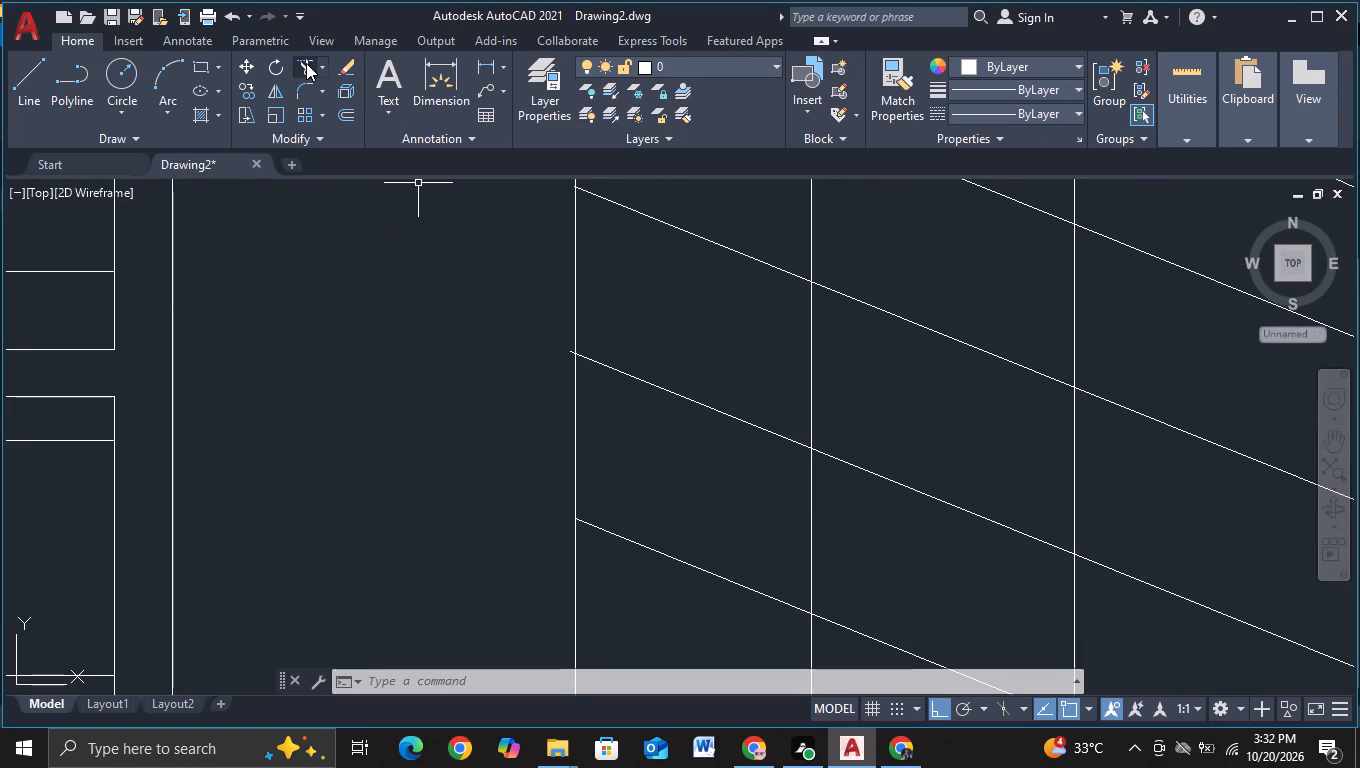
{"action": "left_click", "coordinate": [306, 63]}
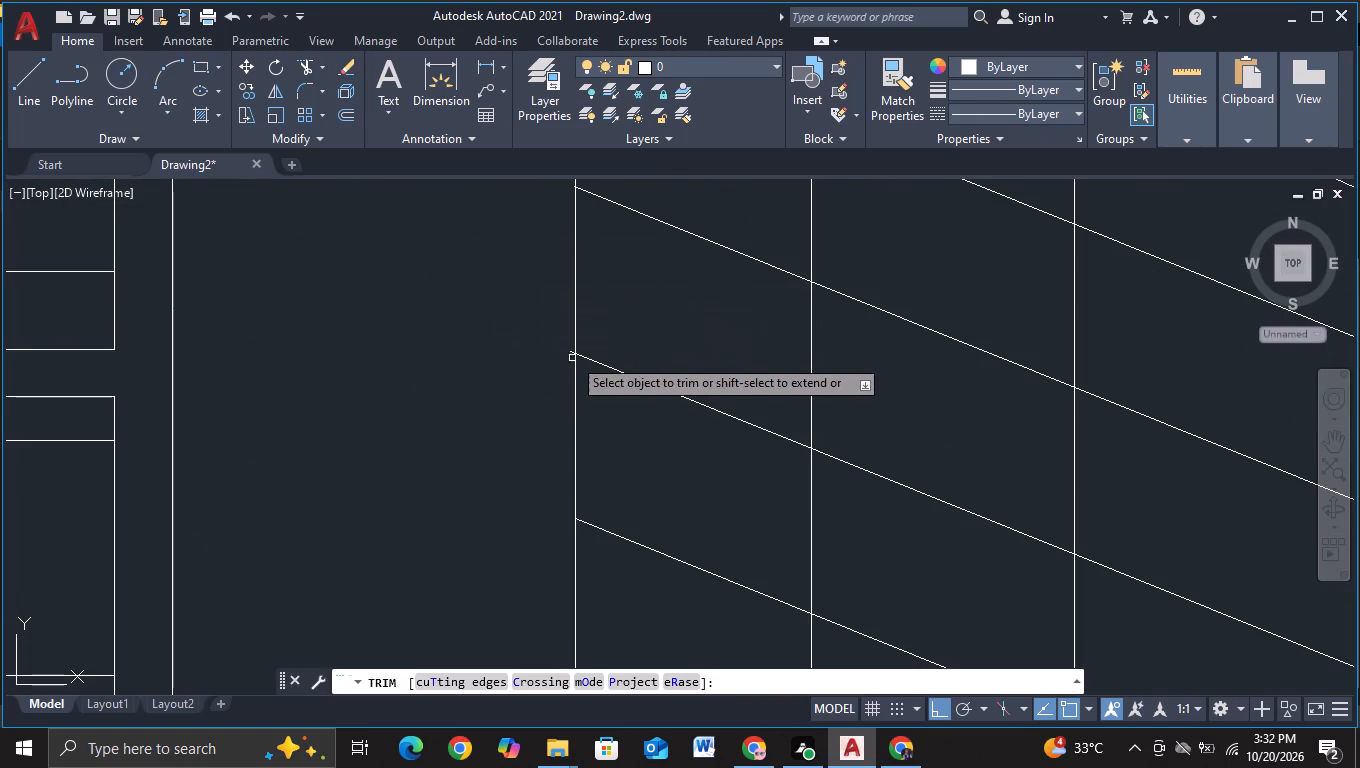
{"action": "left_click", "coordinate": [573, 353]}
Examine the whole row of elevations, comparing the wing copy and its rebuilt bridge with the neighbouring buildings.
{"action": "scroll", "coordinate": [461, 388], "scroll_direction": "down", "scroll_amount": 3}
{"action": "scroll", "coordinate": [700, 574], "scroll_direction": "down", "scroll_amount": 3}
{"action": "middle_click_drag", "start_coordinate": [854, 573], "coordinate": [827, 573]}
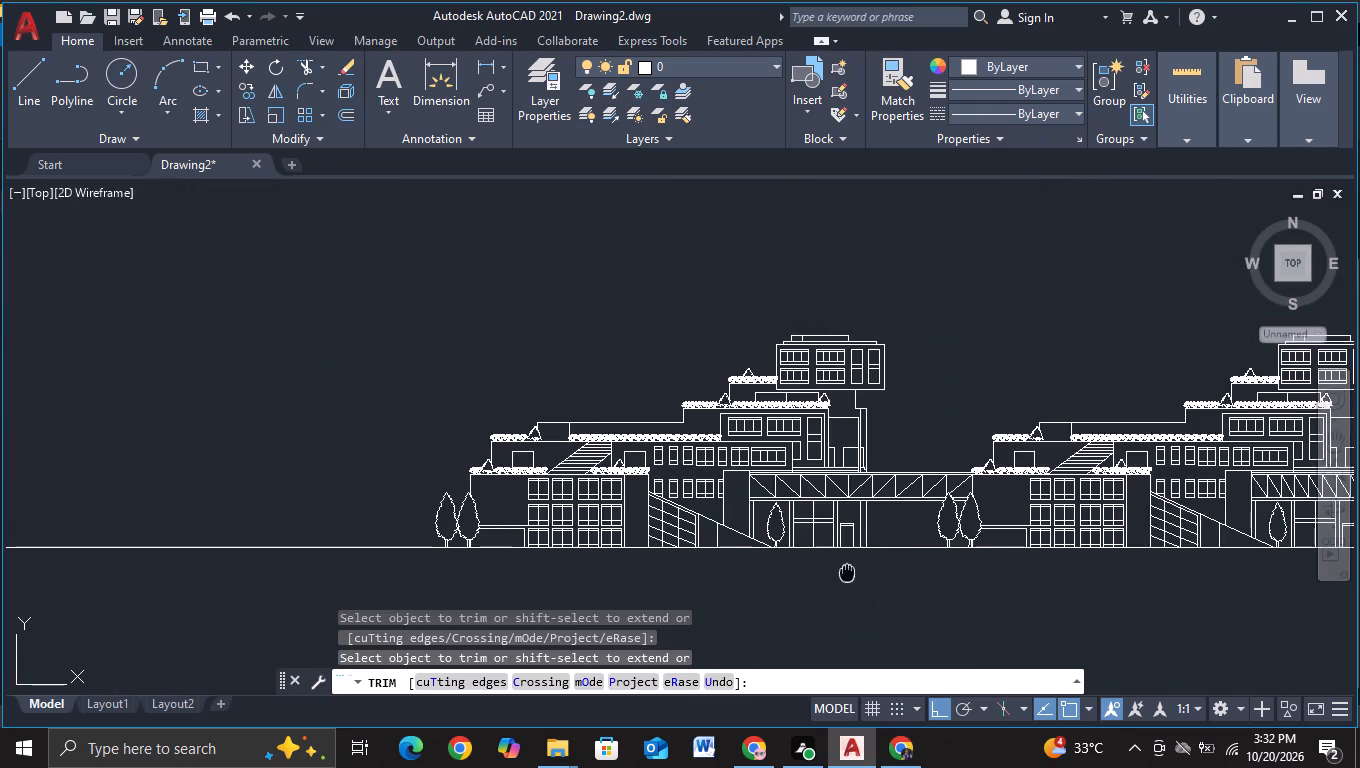
{"action": "middle_click_drag", "start_coordinate": [827, 573], "coordinate": [71, 509]}
{"action": "scroll", "coordinate": [315, 475], "scroll_direction": "up", "scroll_amount": 2}
{"action": "scroll", "coordinate": [476, 509], "scroll_direction": "down", "scroll_amount": 2}
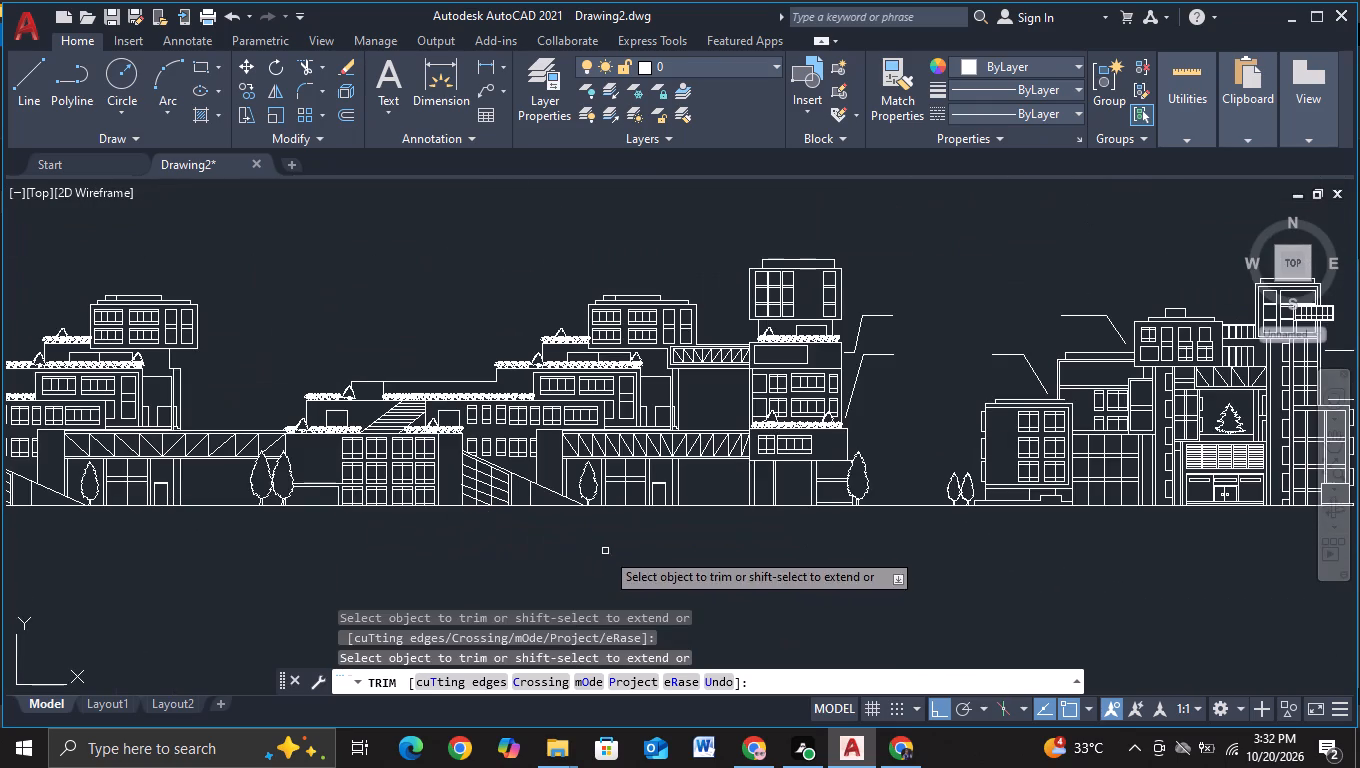
{"action": "middle_click_drag", "start_coordinate": [605, 551], "coordinate": [889, 502]}
{"action": "scroll", "coordinate": [883, 504], "scroll_direction": "up", "scroll_amount": 2}
{"action": "scroll", "coordinate": [533, 461], "scroll_direction": "down", "scroll_amount": 2}
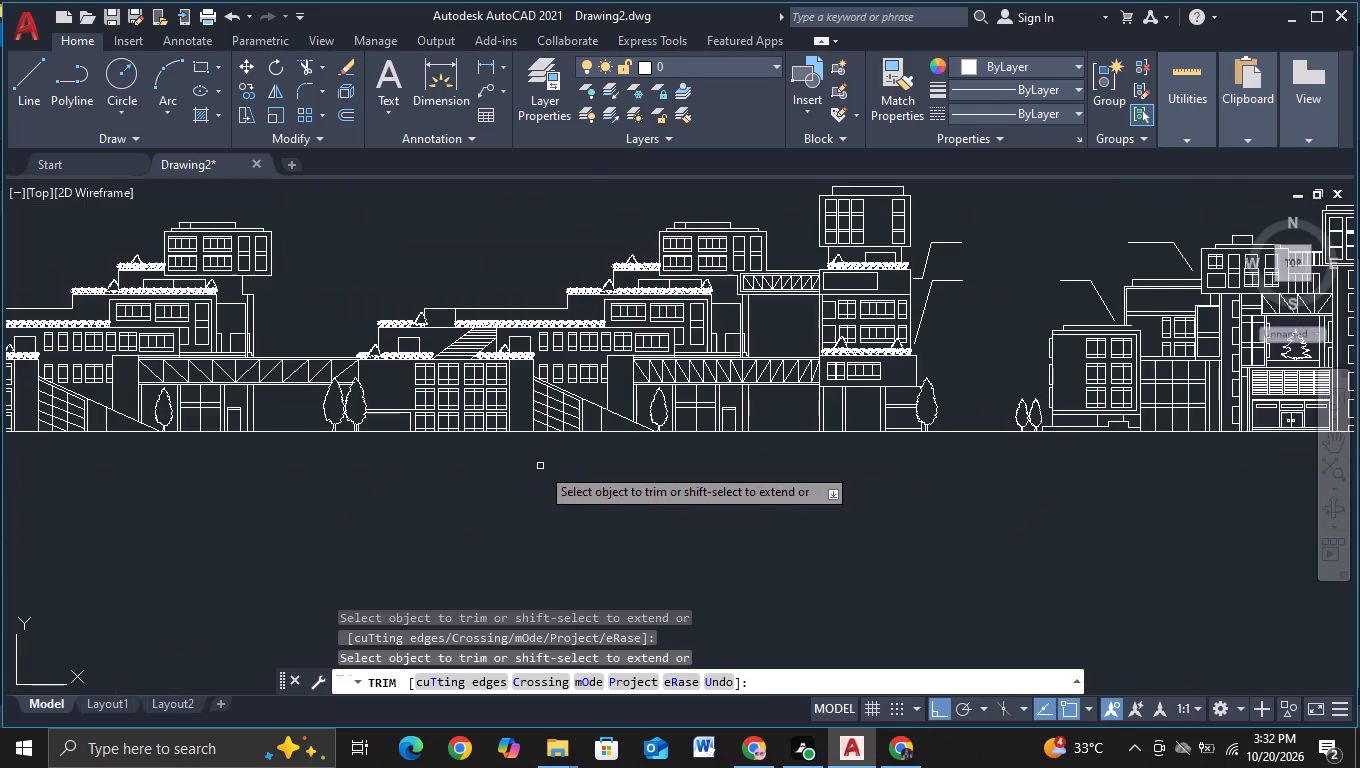
{"action": "middle_click_drag", "start_coordinate": [539, 491], "coordinate": [775, 482]}
{"action": "scroll", "coordinate": [577, 464], "scroll_direction": "up", "scroll_amount": 2}
{"action": "scroll", "coordinate": [589, 454], "scroll_direction": "down", "scroll_amount": 1}
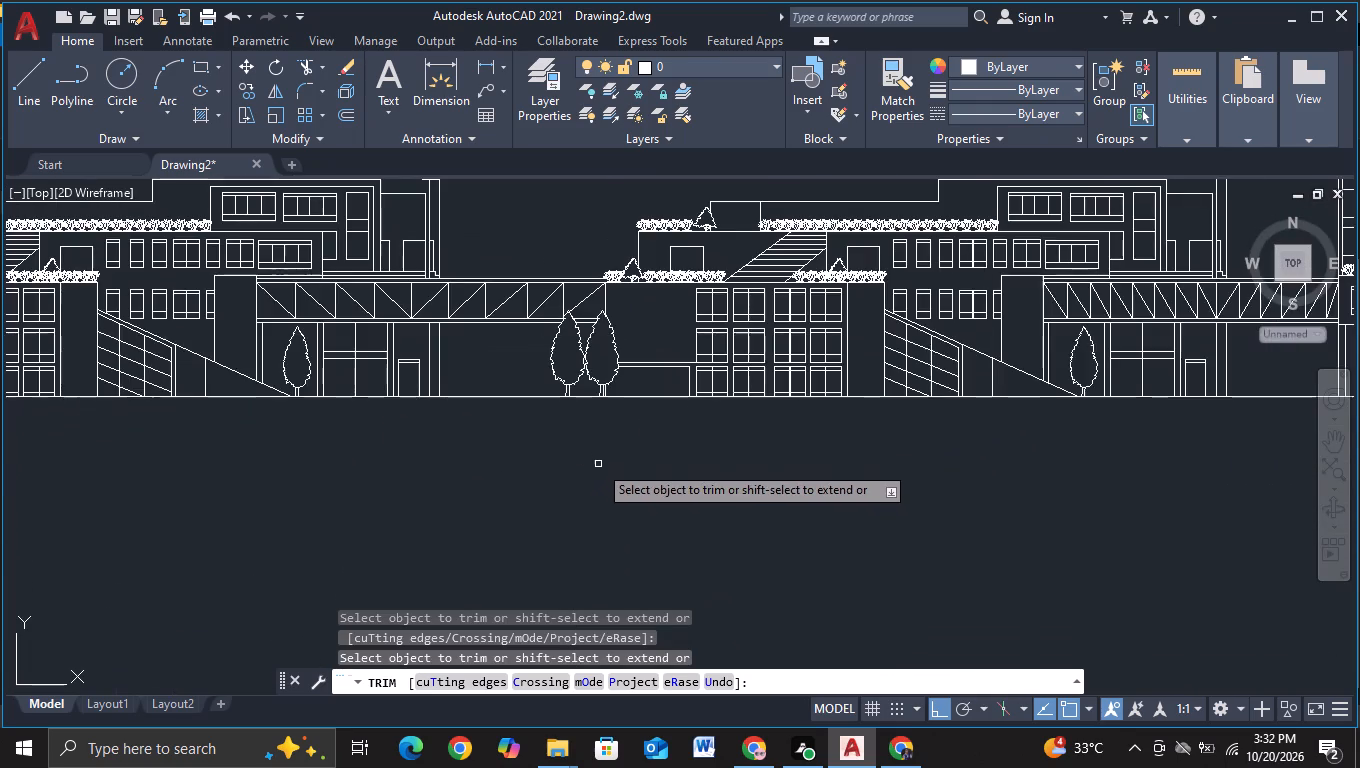
{"action": "scroll", "coordinate": [600, 466], "scroll_direction": "up", "scroll_amount": 1}
{"action": "scroll", "coordinate": [600, 466], "scroll_direction": "down", "scroll_amount": 1}
{"action": "key", "text": "Escape"}
{"action": "scroll", "coordinate": [560, 471], "scroll_direction": "down", "scroll_amount": 2}
{"action": "middle_click_drag", "start_coordinate": [562, 474], "coordinate": [655, 459]}
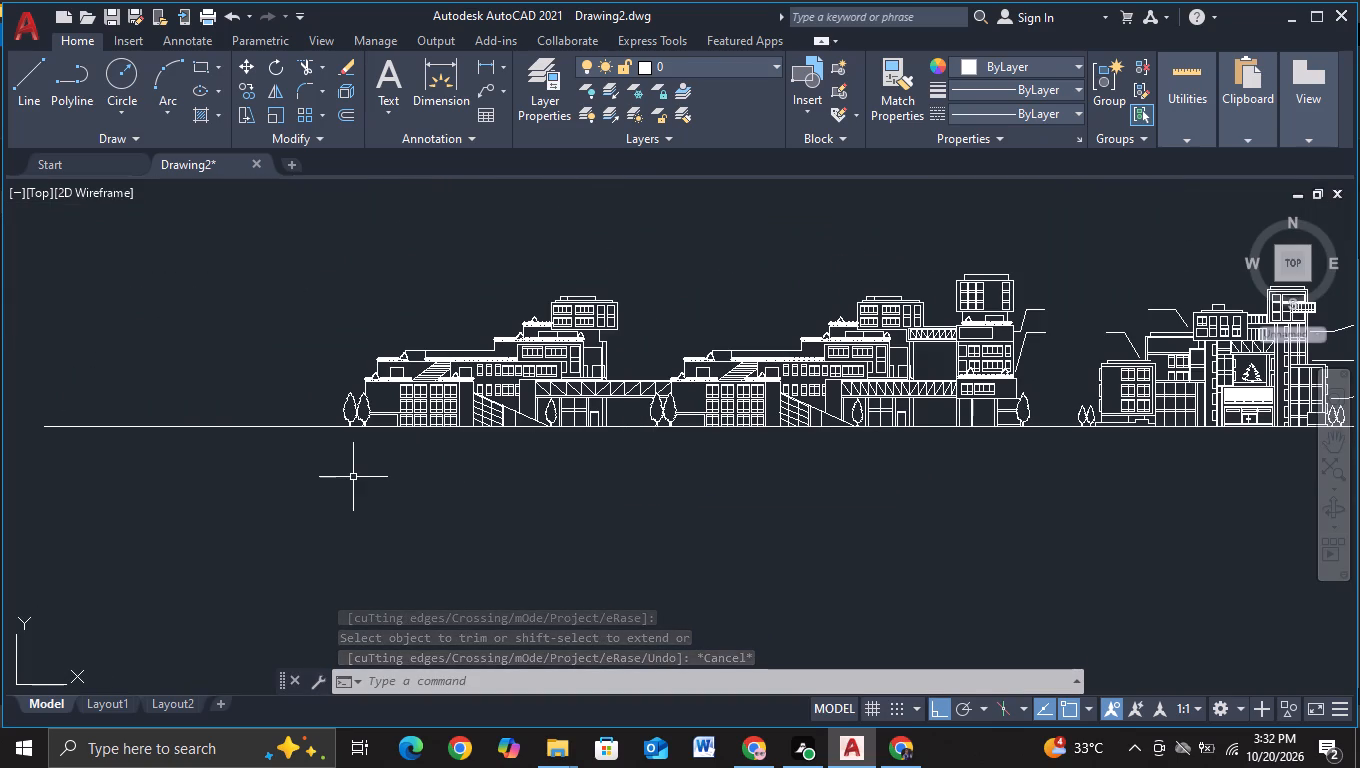
{"action": "scroll", "coordinate": [551, 488], "scroll_direction": "up", "scroll_amount": 2}
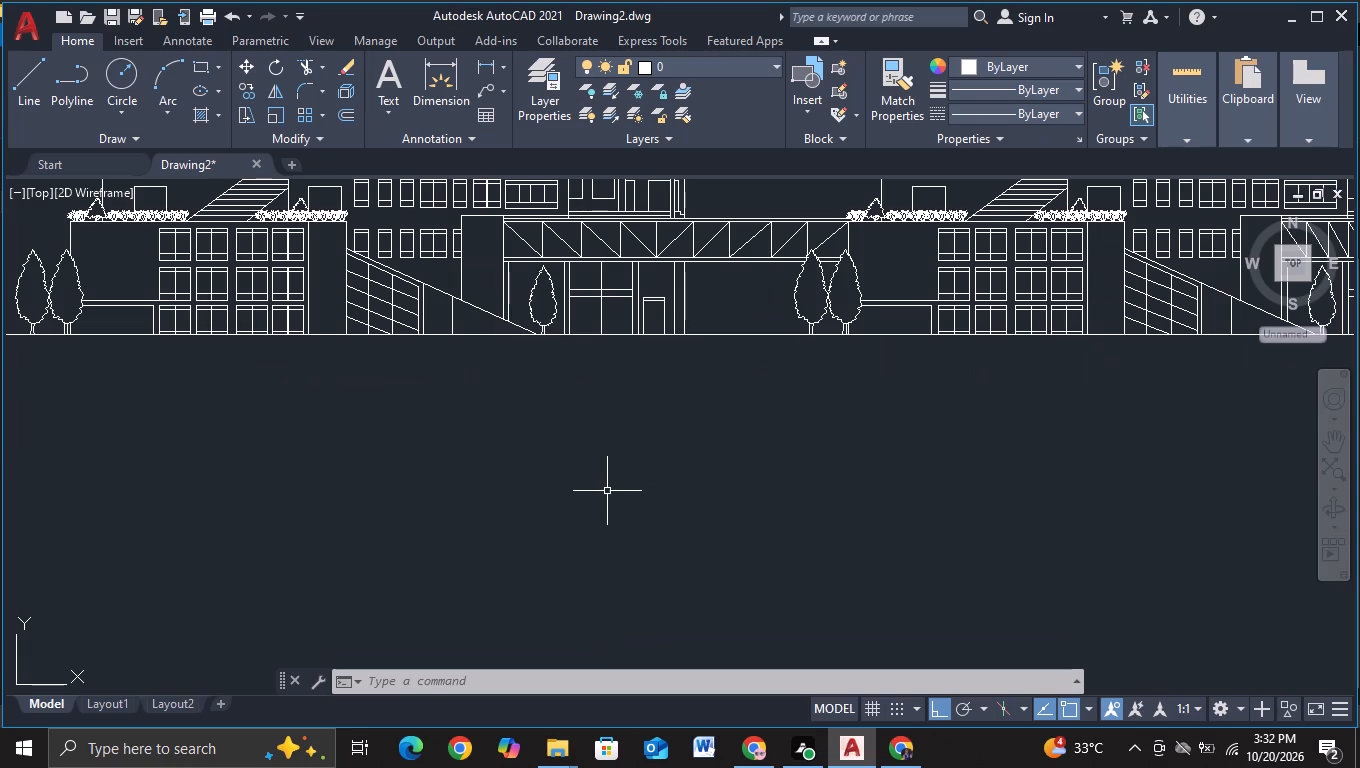
{"action": "middle_click_drag", "start_coordinate": [611, 485], "coordinate": [547, 552]}
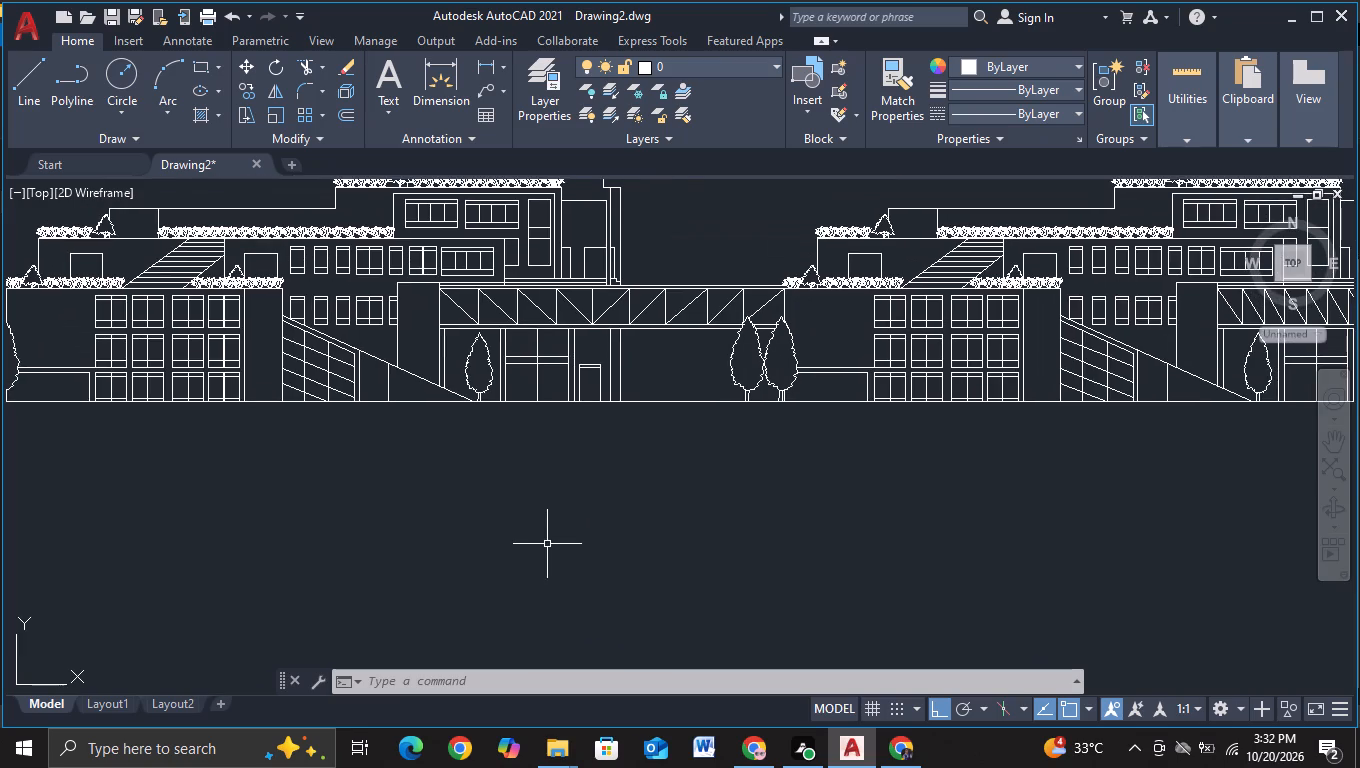
{"action": "middle_click_drag", "start_coordinate": [430, 531], "coordinate": [547, 542]}
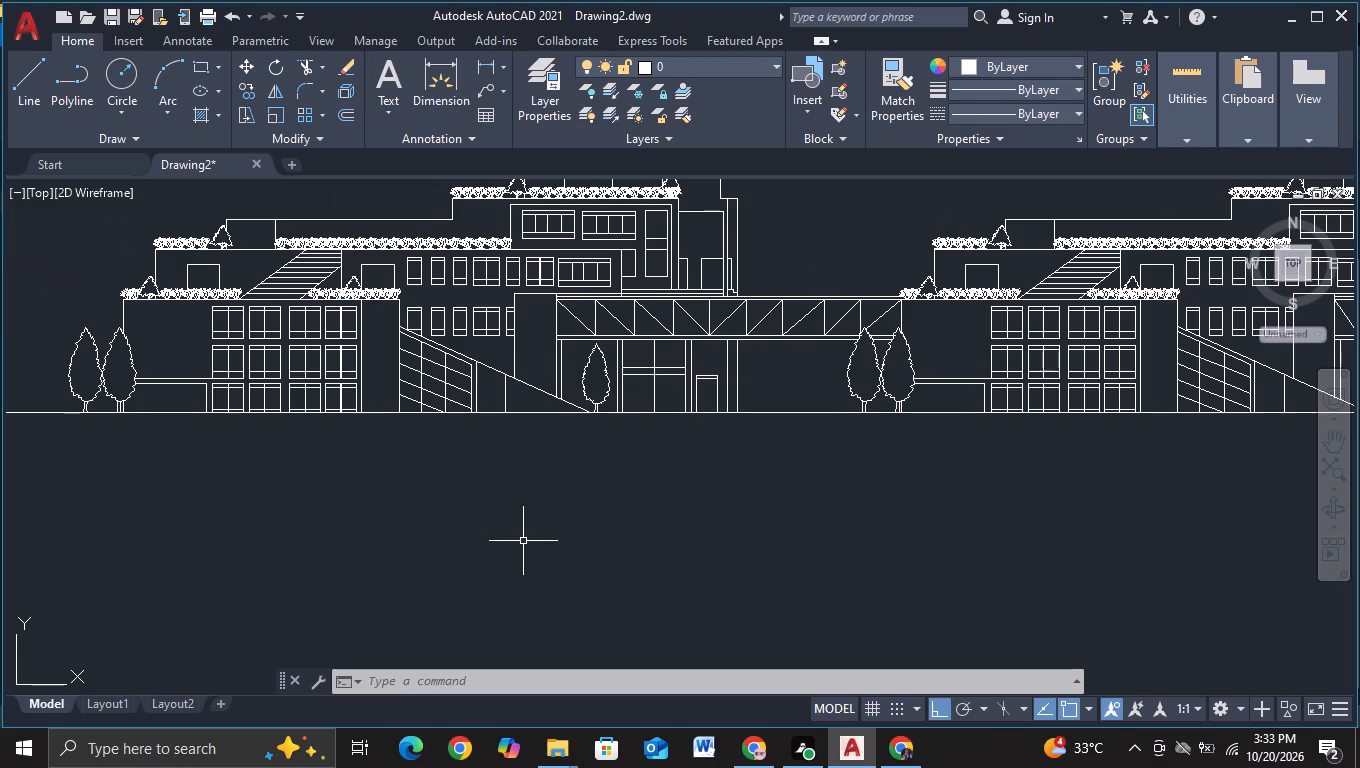
Draw a vertical line about 87.8 units long through the plain block, from below the ramp slope to just above the block's top edge.
{"action": "left_click", "coordinate": [17, 91]}
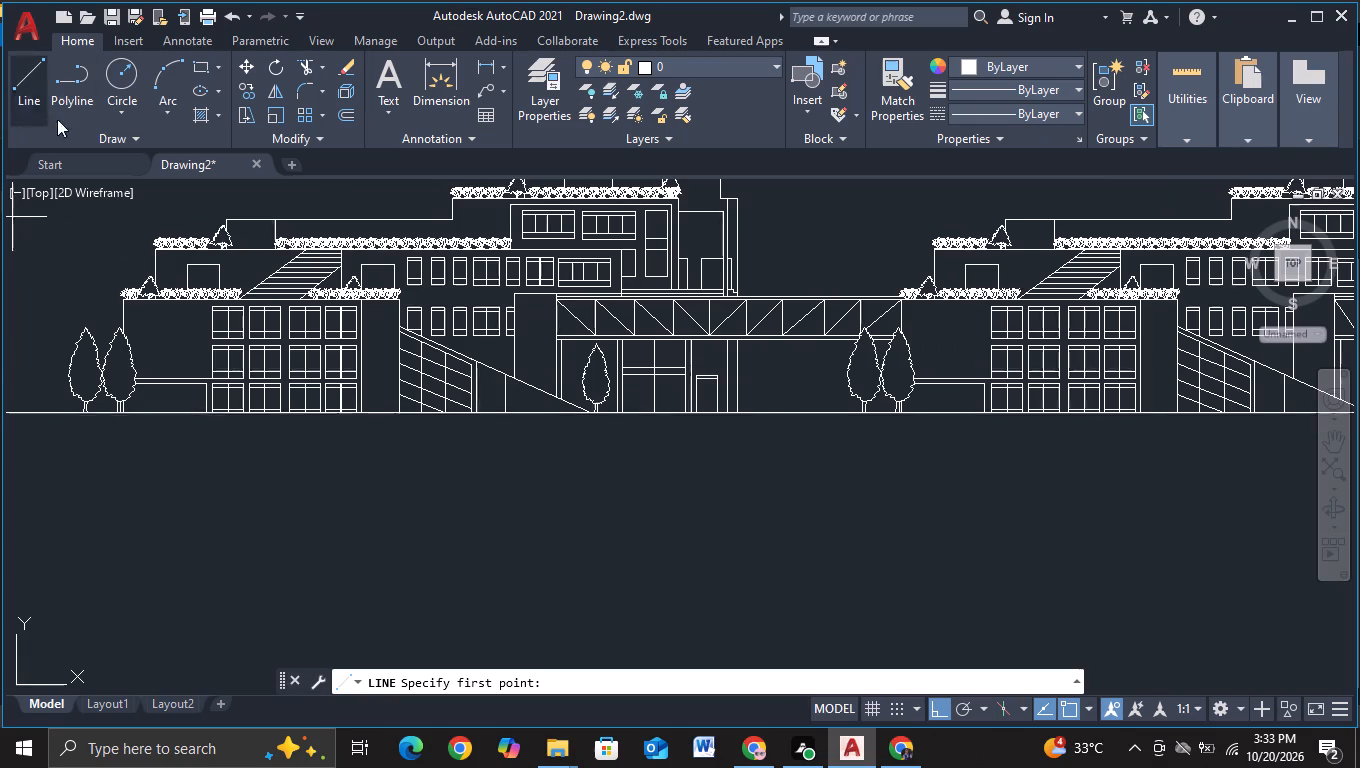
{"action": "scroll", "coordinate": [558, 420], "scroll_direction": "up", "scroll_amount": 1}
{"action": "middle_click_drag", "start_coordinate": [479, 456], "coordinate": [471, 537]}
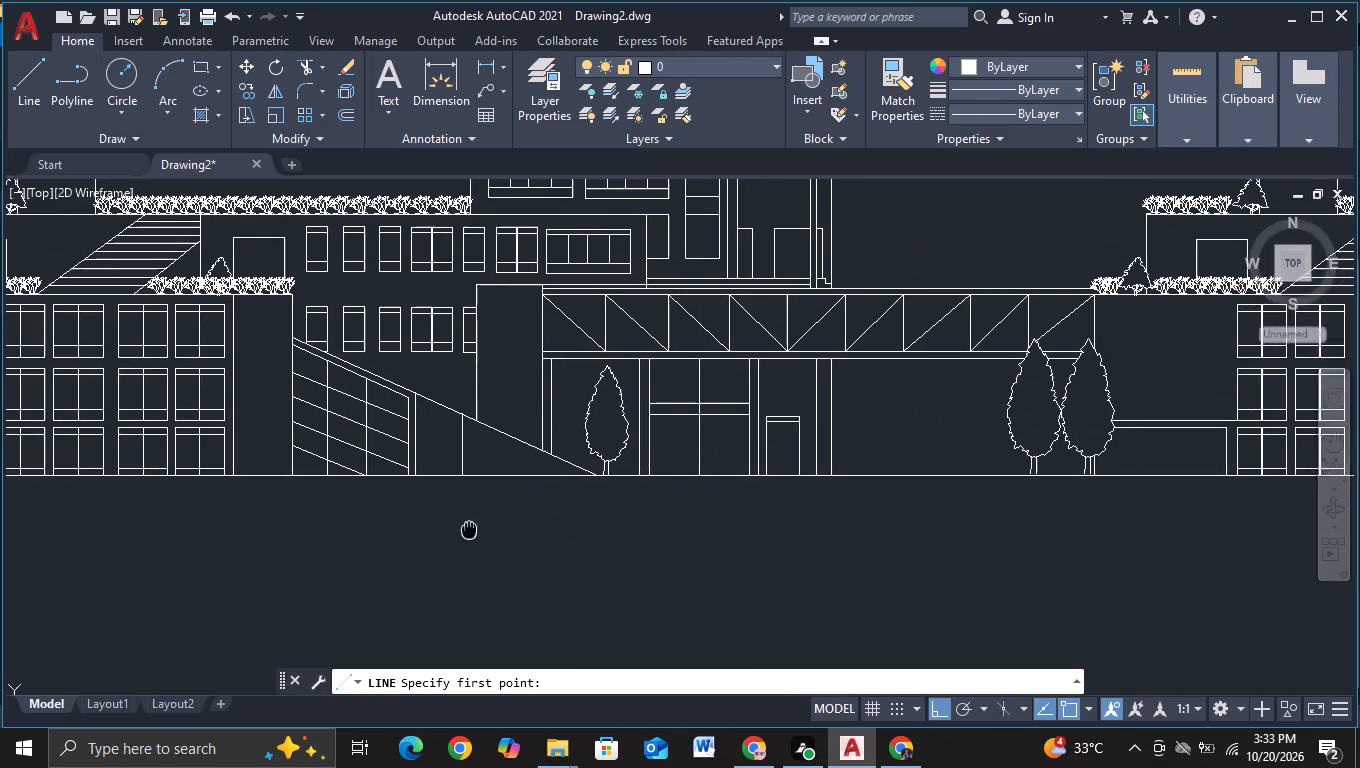
{"action": "middle_click_drag", "start_coordinate": [471, 537], "coordinate": [472, 542]}
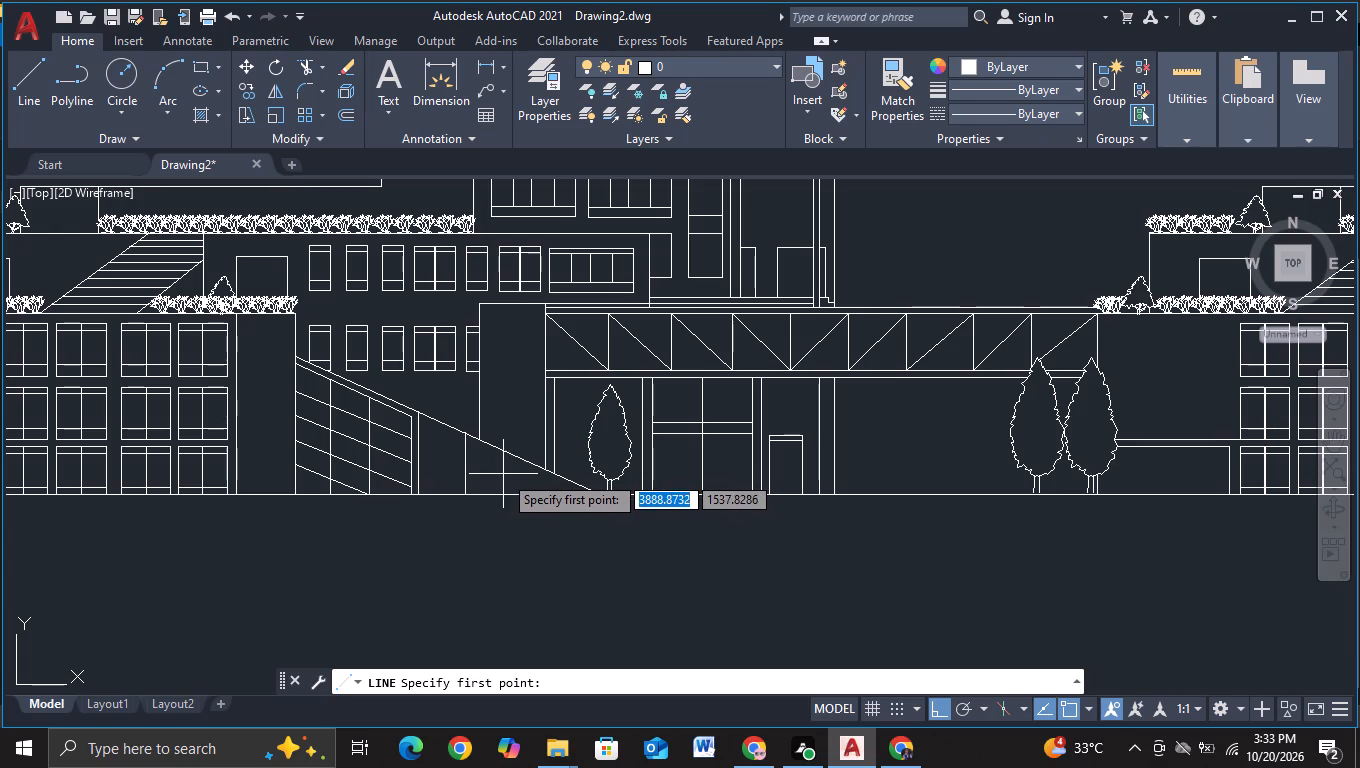
{"action": "left_click", "coordinate": [503, 474]}
{"action": "middle_click_drag", "start_coordinate": [516, 312], "coordinate": [473, 478]}
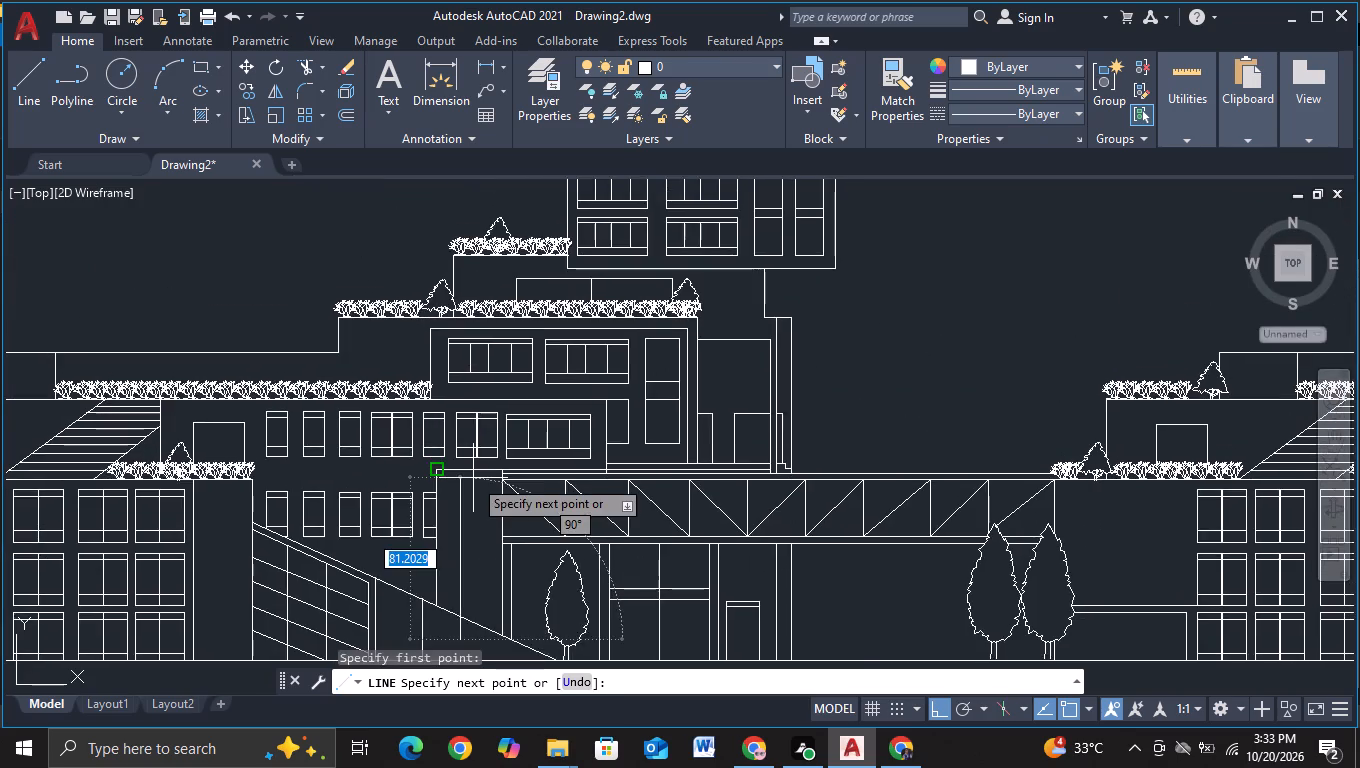
{"action": "scroll", "coordinate": [472, 483], "scroll_direction": "up", "scroll_amount": 2}
{"action": "left_click", "coordinate": [466, 444]}
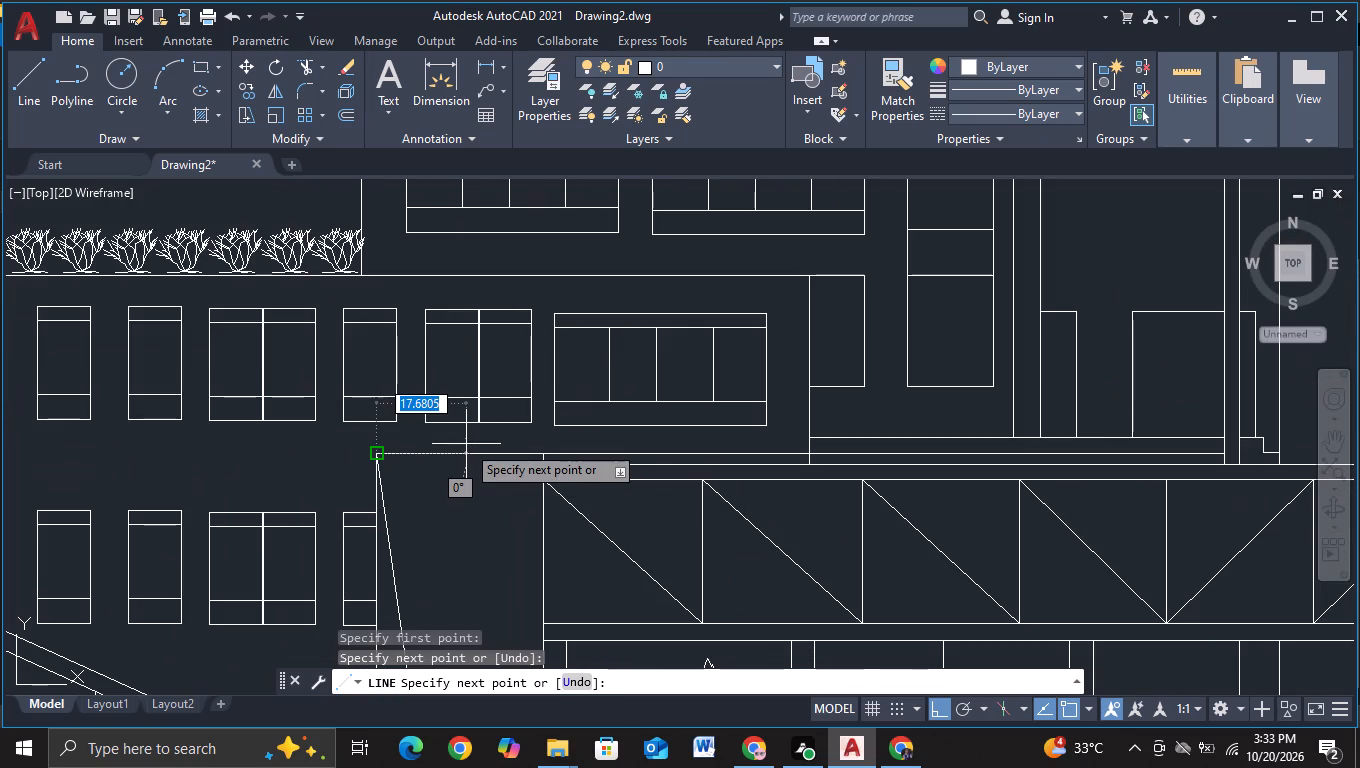
{"action": "key", "text": "ctrl+z"}
{"action": "scroll", "coordinate": [466, 442], "scroll_direction": "up", "scroll_amount": 2}
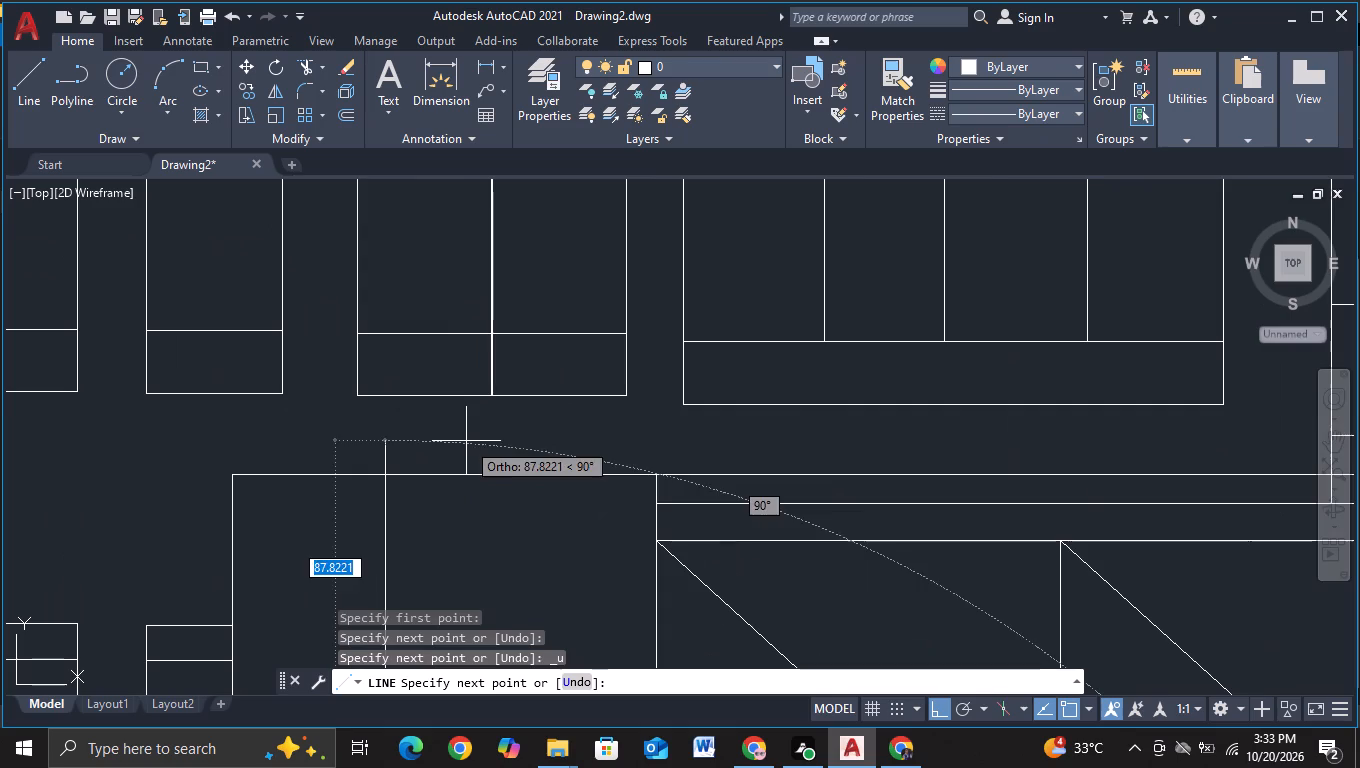
{"action": "left_click", "coordinate": [466, 441]}
{"action": "key", "text": "Escape"}
Trim the new vertical line's two overhanging ends, above the plain block's top edge and below the ramp slope.
{"action": "left_click", "coordinate": [302, 70]}
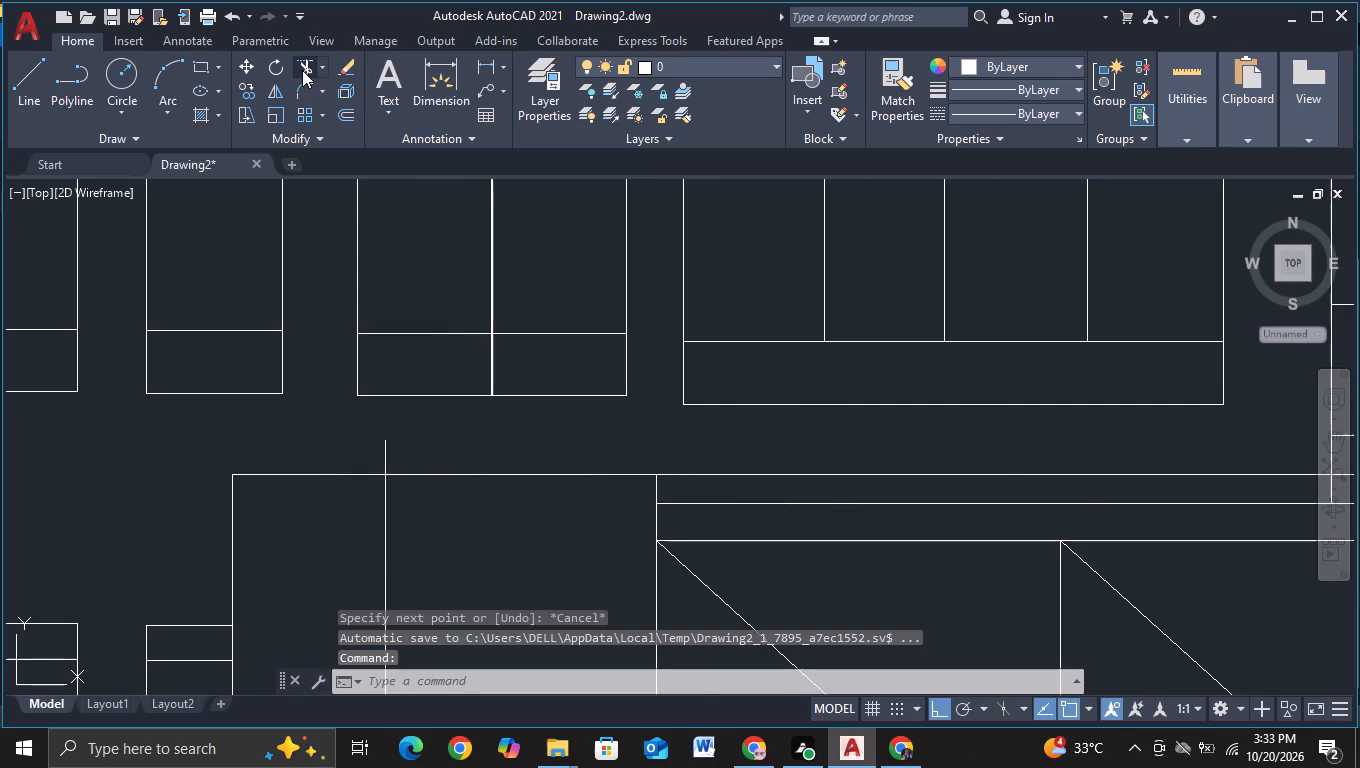
{"action": "left_click", "coordinate": [386, 447]}
{"action": "scroll", "coordinate": [426, 513], "scroll_direction": "down", "scroll_amount": 3}
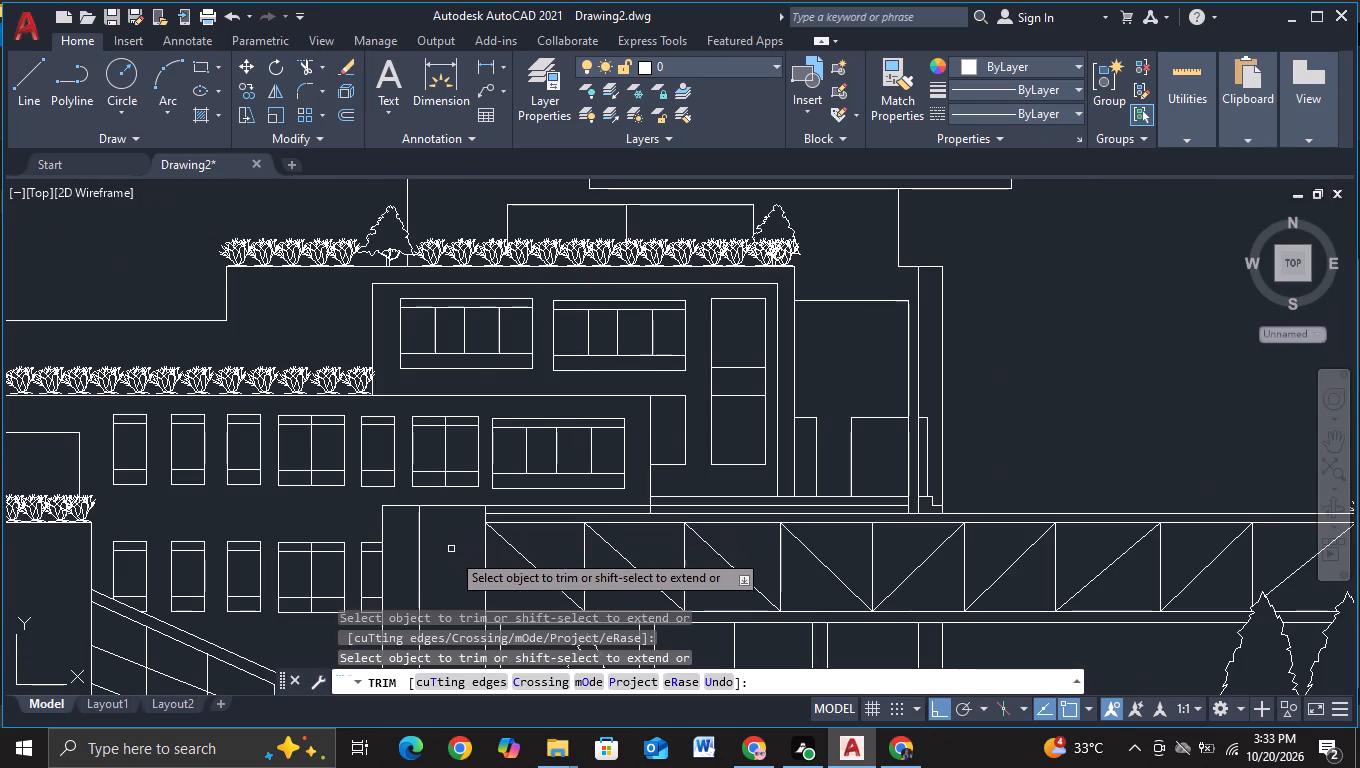
{"action": "key", "text": "Escape"}
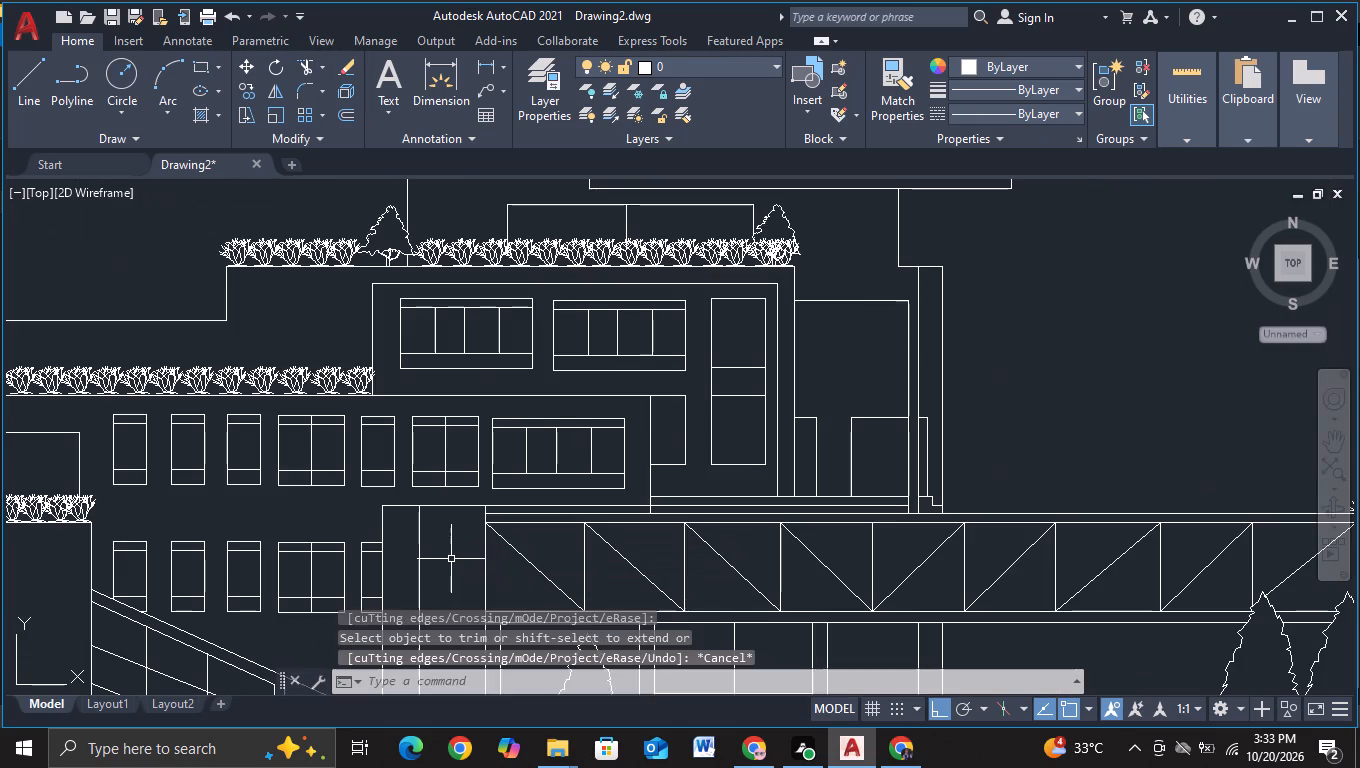
{"action": "scroll", "coordinate": [421, 595], "scroll_direction": "down", "scroll_amount": 1}
{"action": "middle_click_drag", "start_coordinate": [439, 603], "coordinate": [456, 401]}
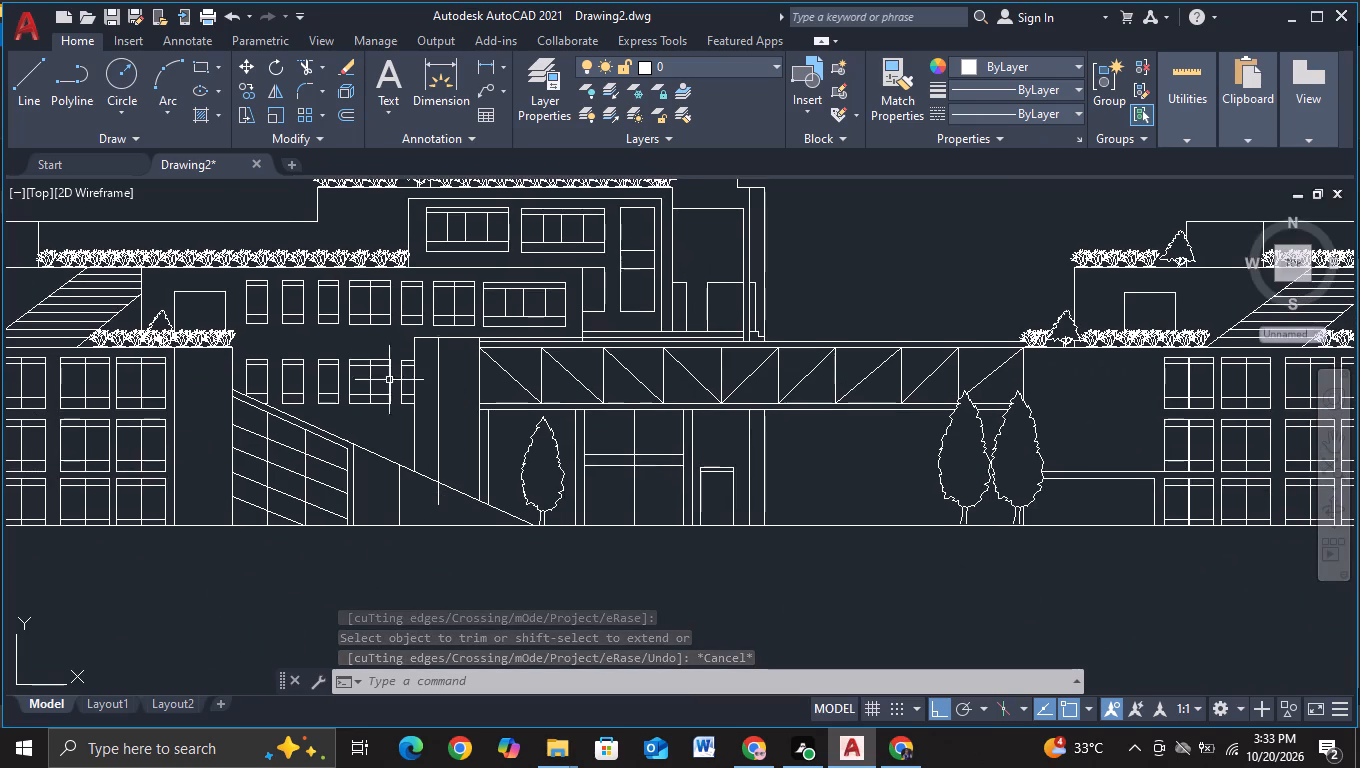
{"action": "left_click", "coordinate": [304, 59]}
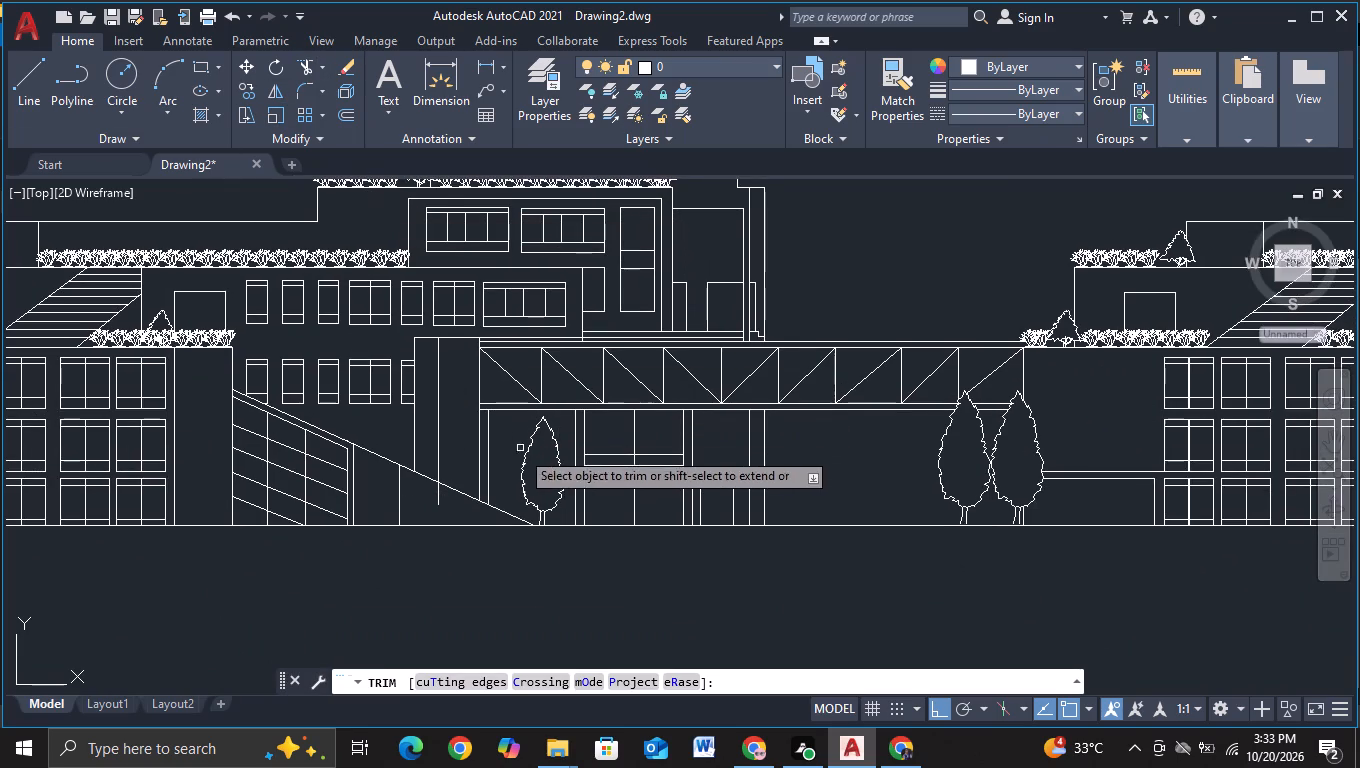
{"action": "left_click", "coordinate": [435, 501]}
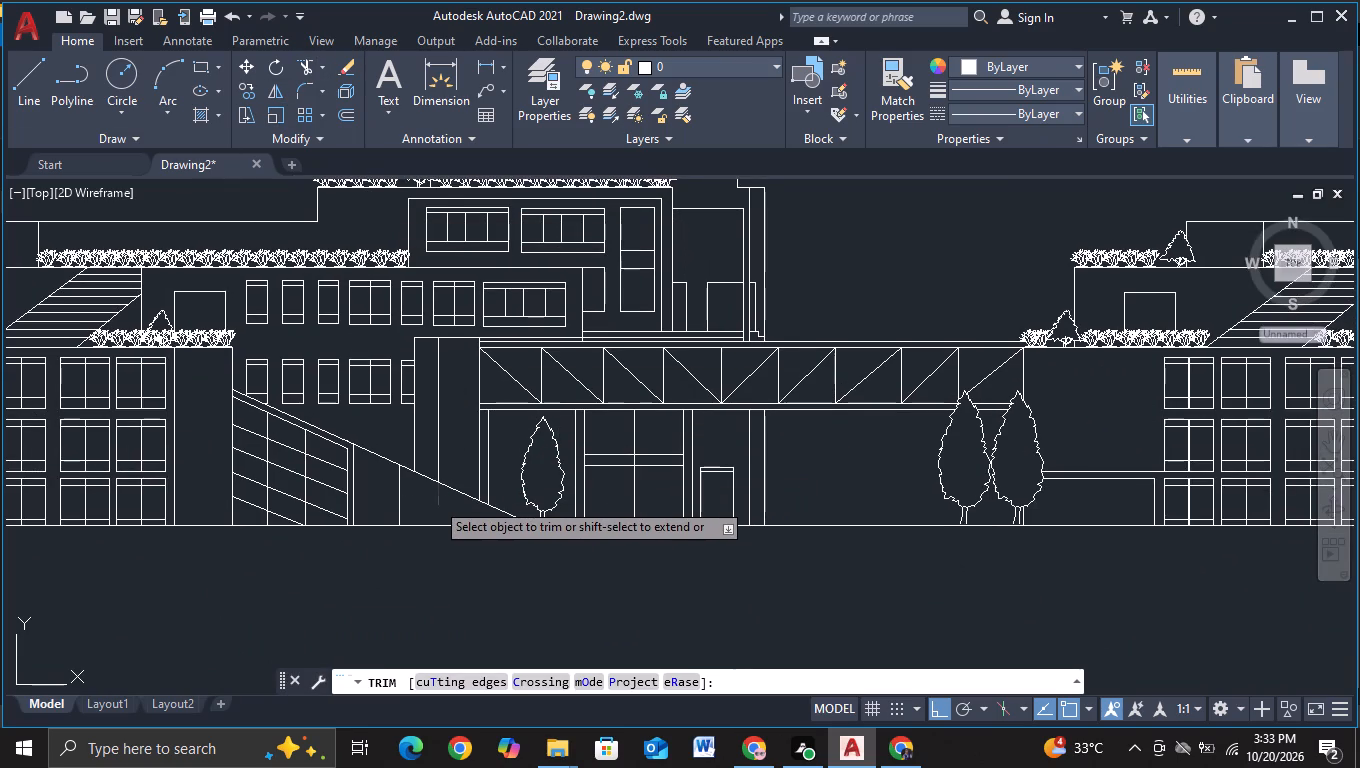
{"action": "key", "text": "Escape"}
Move the vertical line horizontally toward the bridge, to about the middle of the plain block.
{"action": "left_click", "coordinate": [440, 405]}
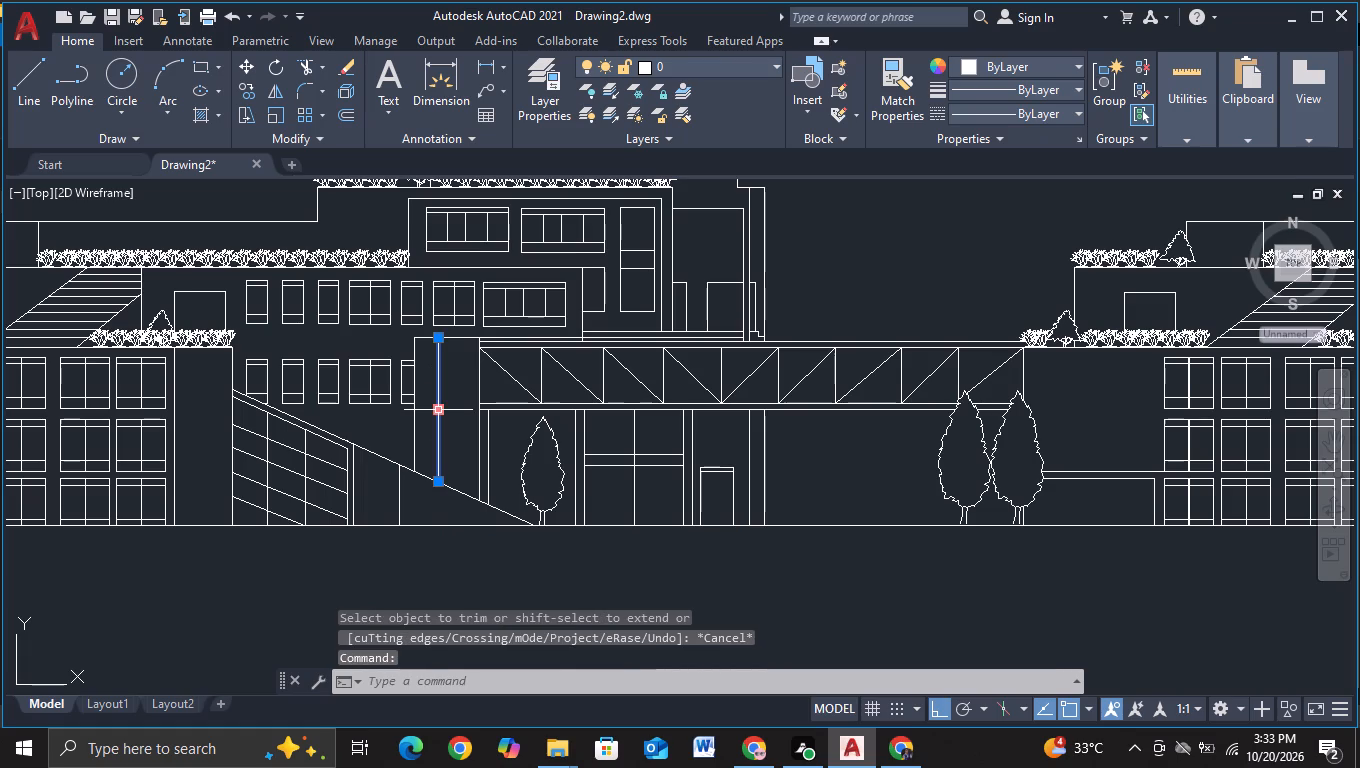
{"action": "key", "text": "m"}
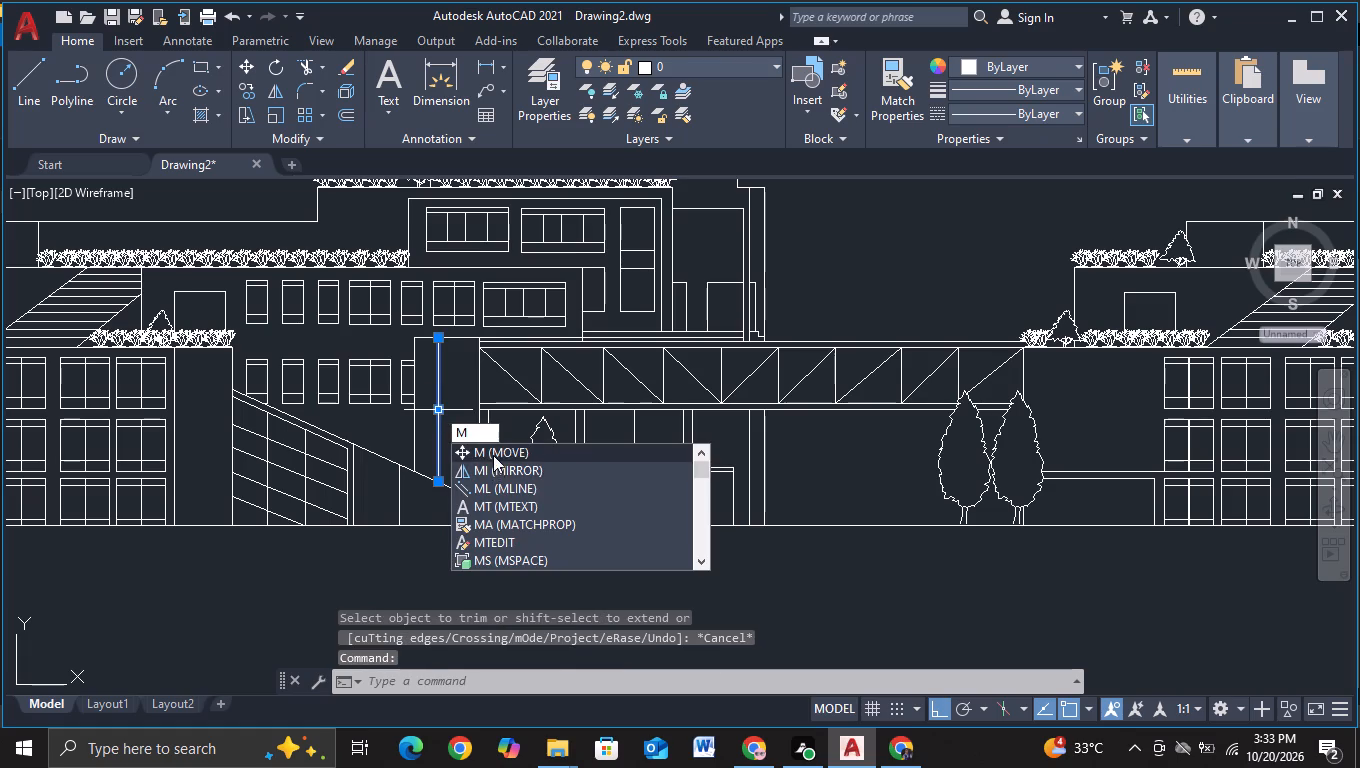
{"action": "left_click", "coordinate": [493, 455]}
{"action": "left_click", "coordinate": [435, 440]}
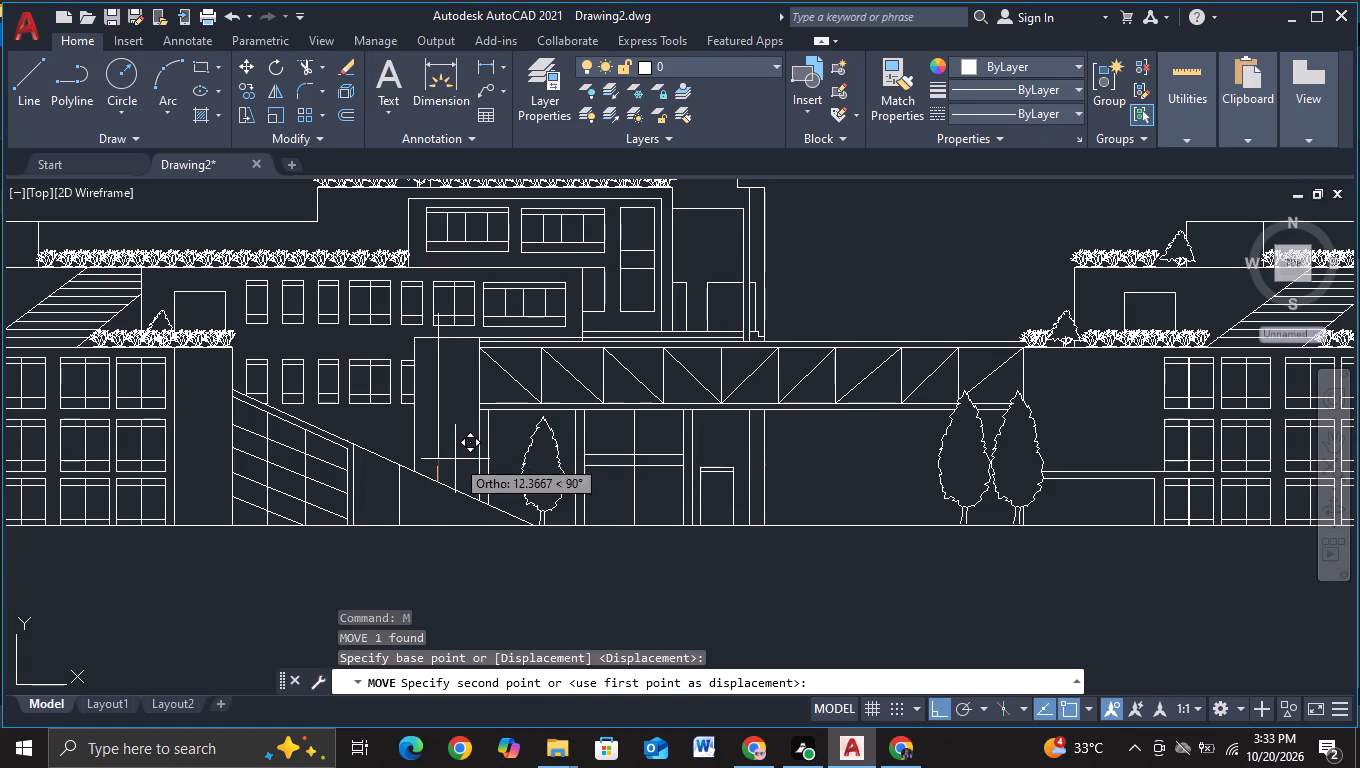
{"action": "scroll", "coordinate": [455, 473], "scroll_direction": "up", "scroll_amount": 2}
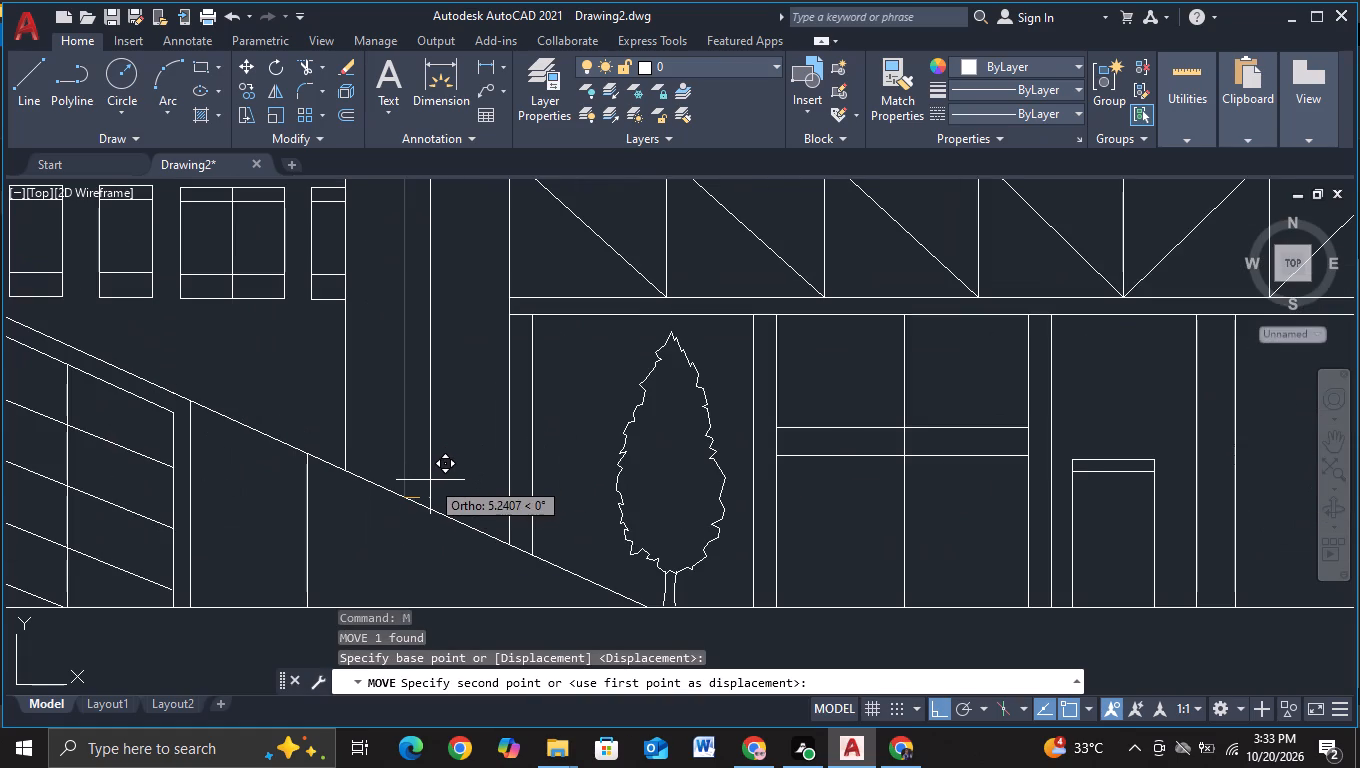
{"action": "left_click", "coordinate": [426, 481]}
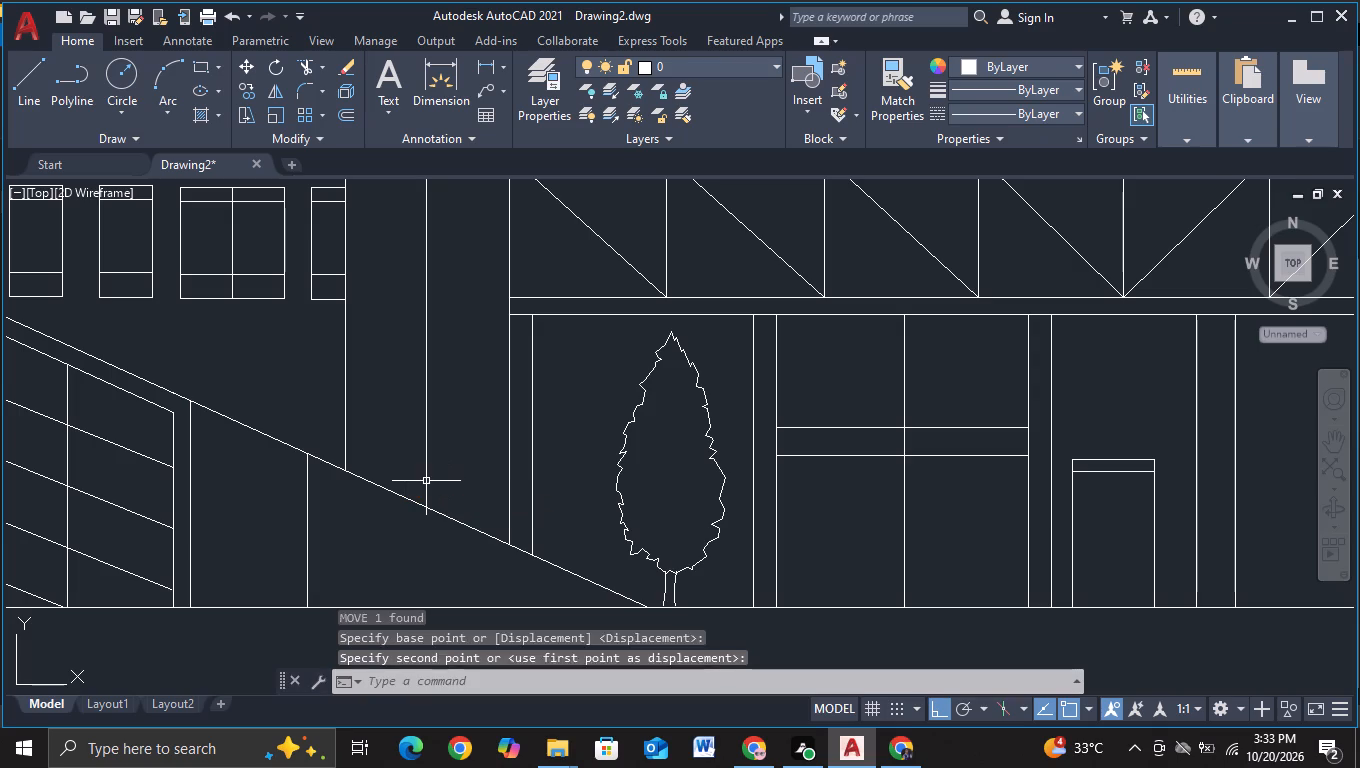
{"action": "key", "text": "Escape"}
Extend the lower end of the middle vertical line down to the ramp slope.
{"action": "middle_click_drag", "start_coordinate": [457, 465], "coordinate": [438, 429]}
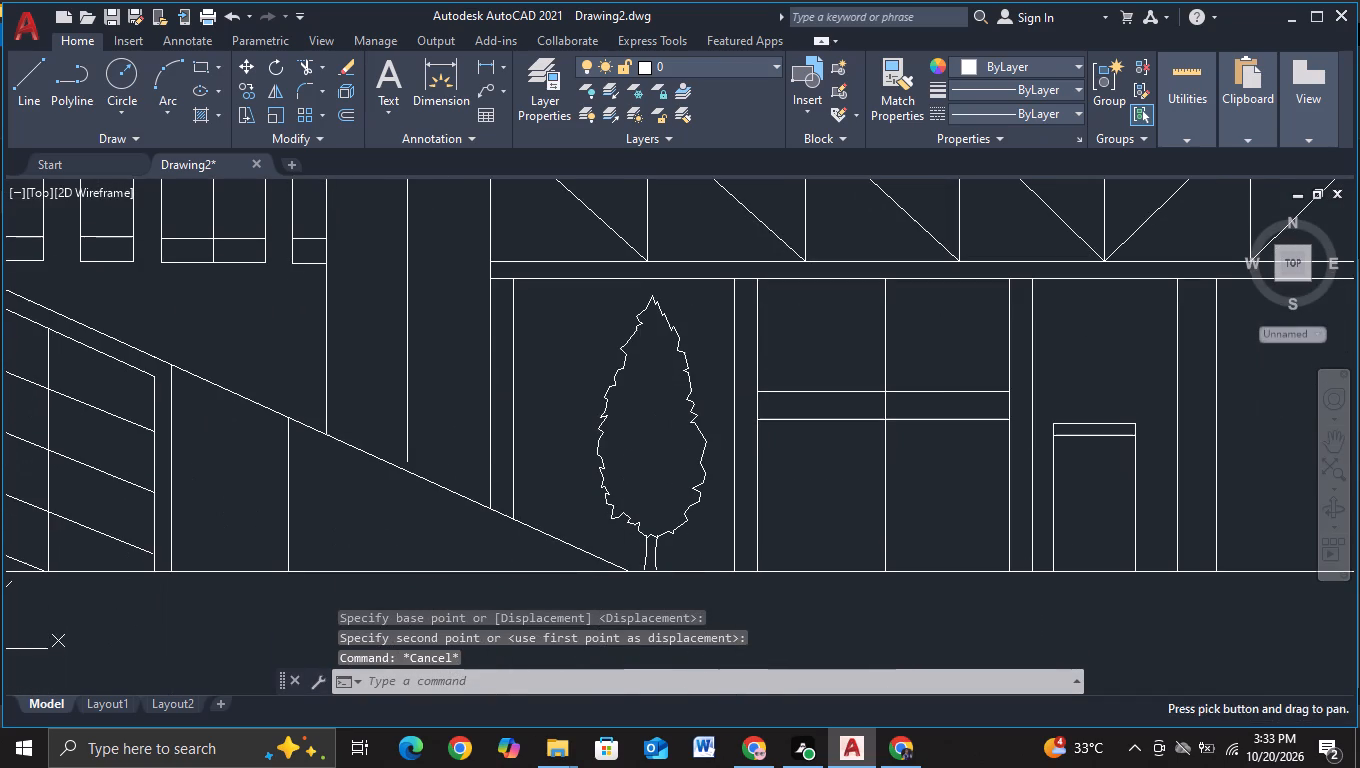
{"action": "key", "text": "e"}
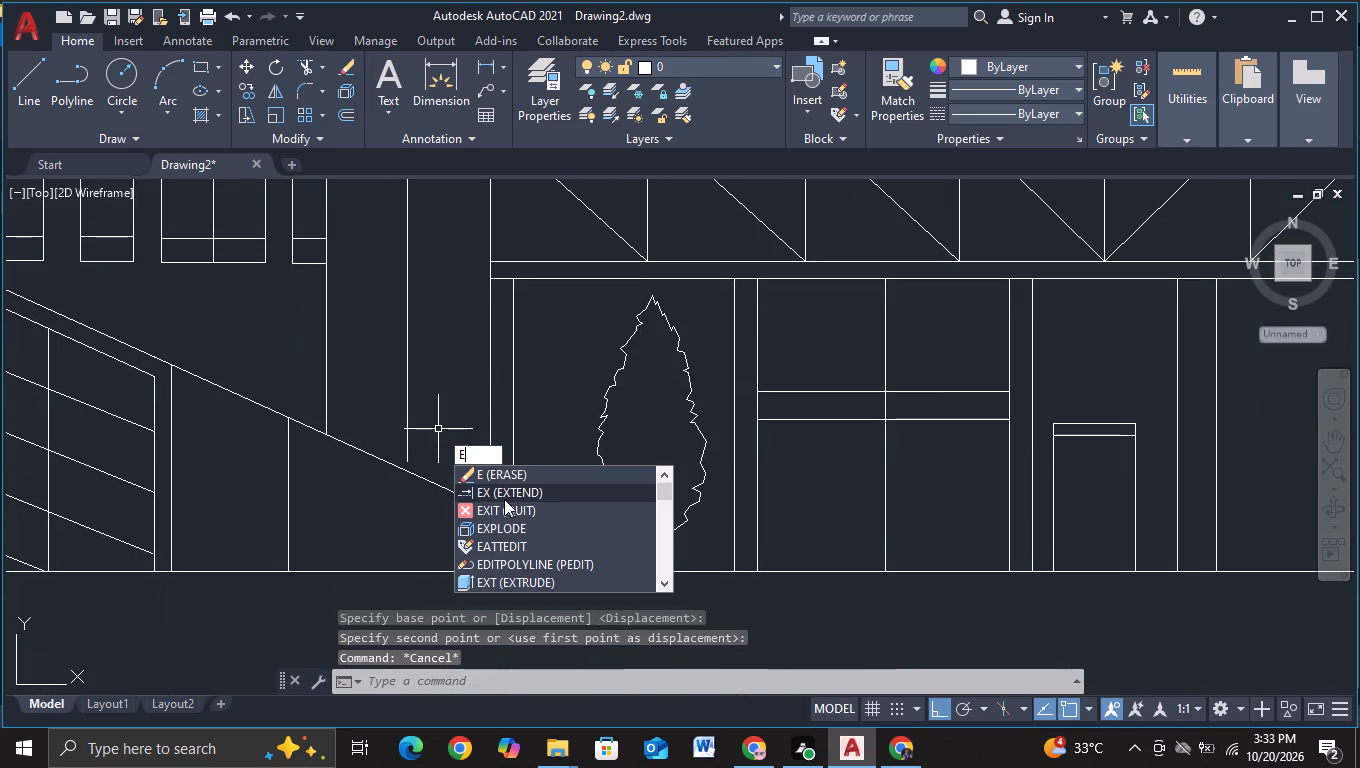
{"action": "left_click", "coordinate": [504, 499]}
{"action": "left_click", "coordinate": [407, 461]}
{"action": "key", "text": "Escape"}
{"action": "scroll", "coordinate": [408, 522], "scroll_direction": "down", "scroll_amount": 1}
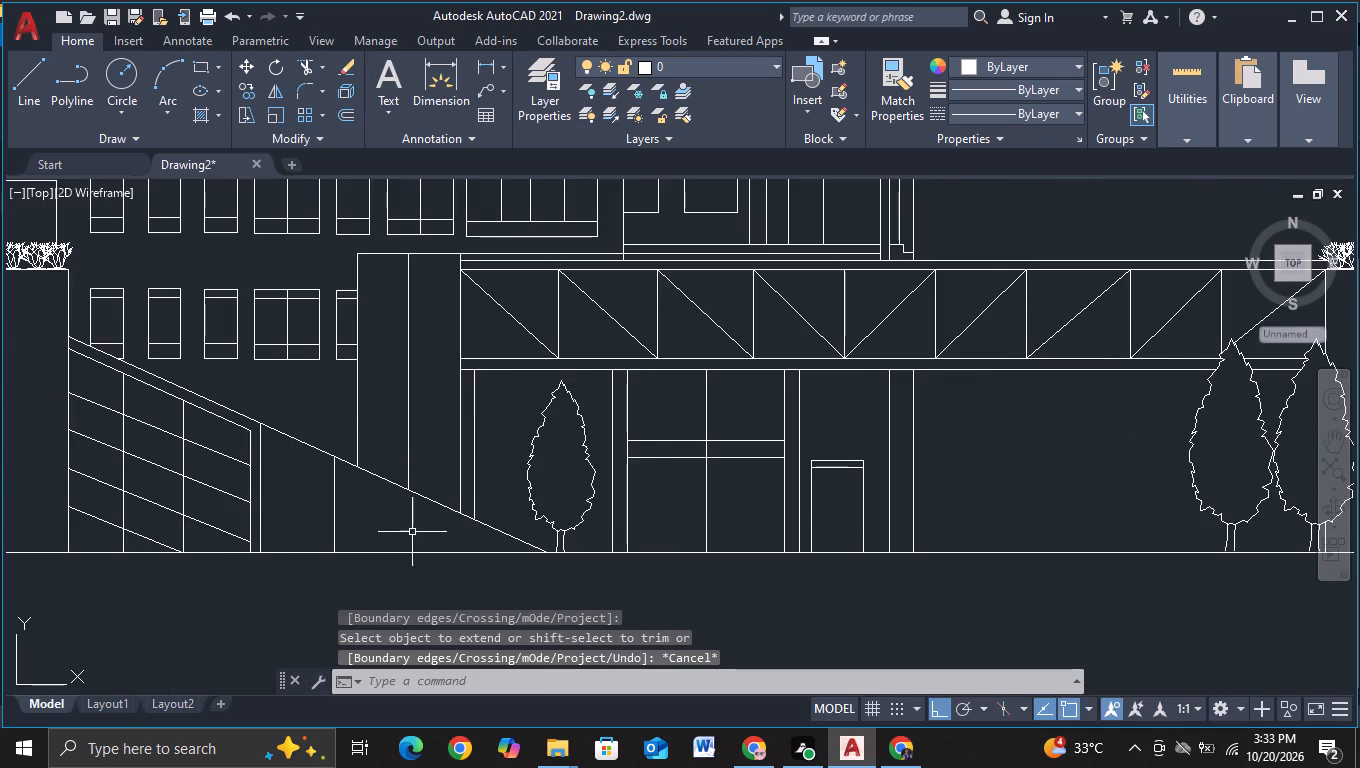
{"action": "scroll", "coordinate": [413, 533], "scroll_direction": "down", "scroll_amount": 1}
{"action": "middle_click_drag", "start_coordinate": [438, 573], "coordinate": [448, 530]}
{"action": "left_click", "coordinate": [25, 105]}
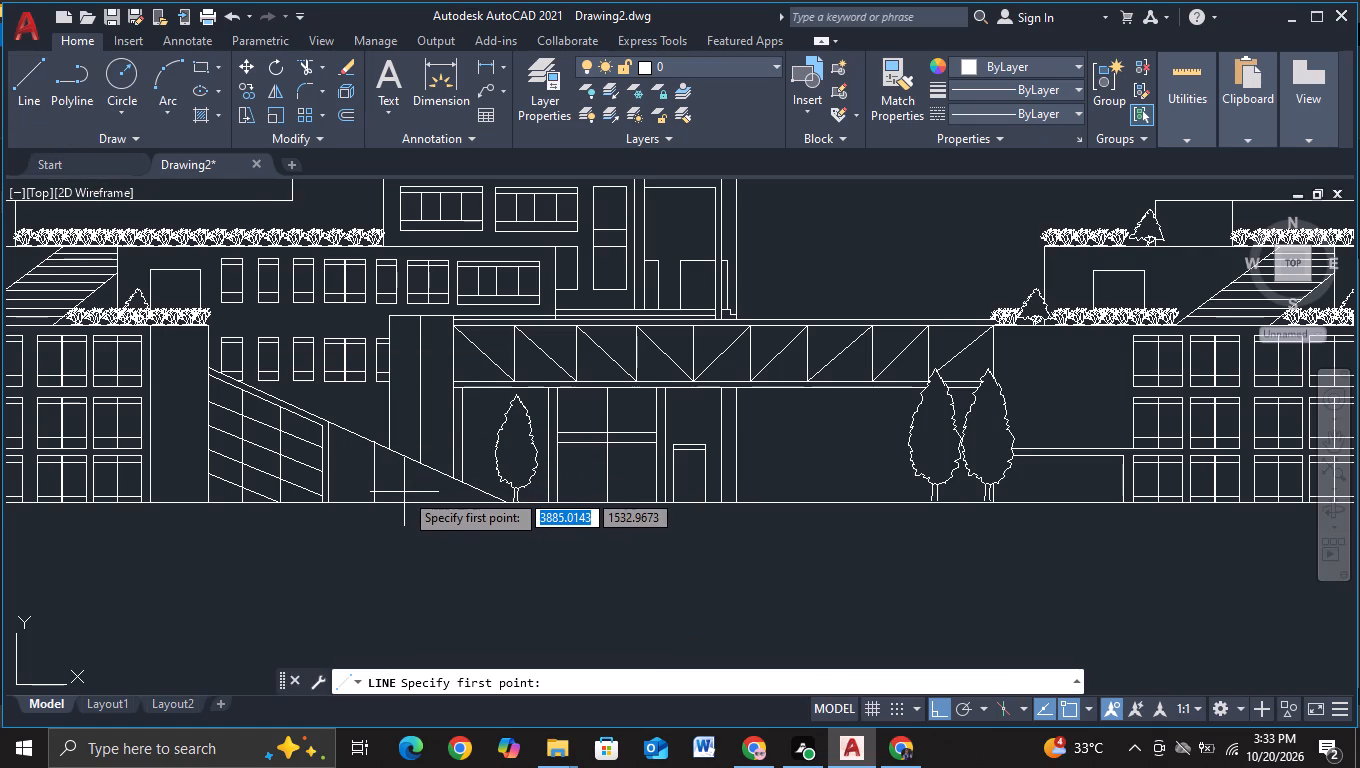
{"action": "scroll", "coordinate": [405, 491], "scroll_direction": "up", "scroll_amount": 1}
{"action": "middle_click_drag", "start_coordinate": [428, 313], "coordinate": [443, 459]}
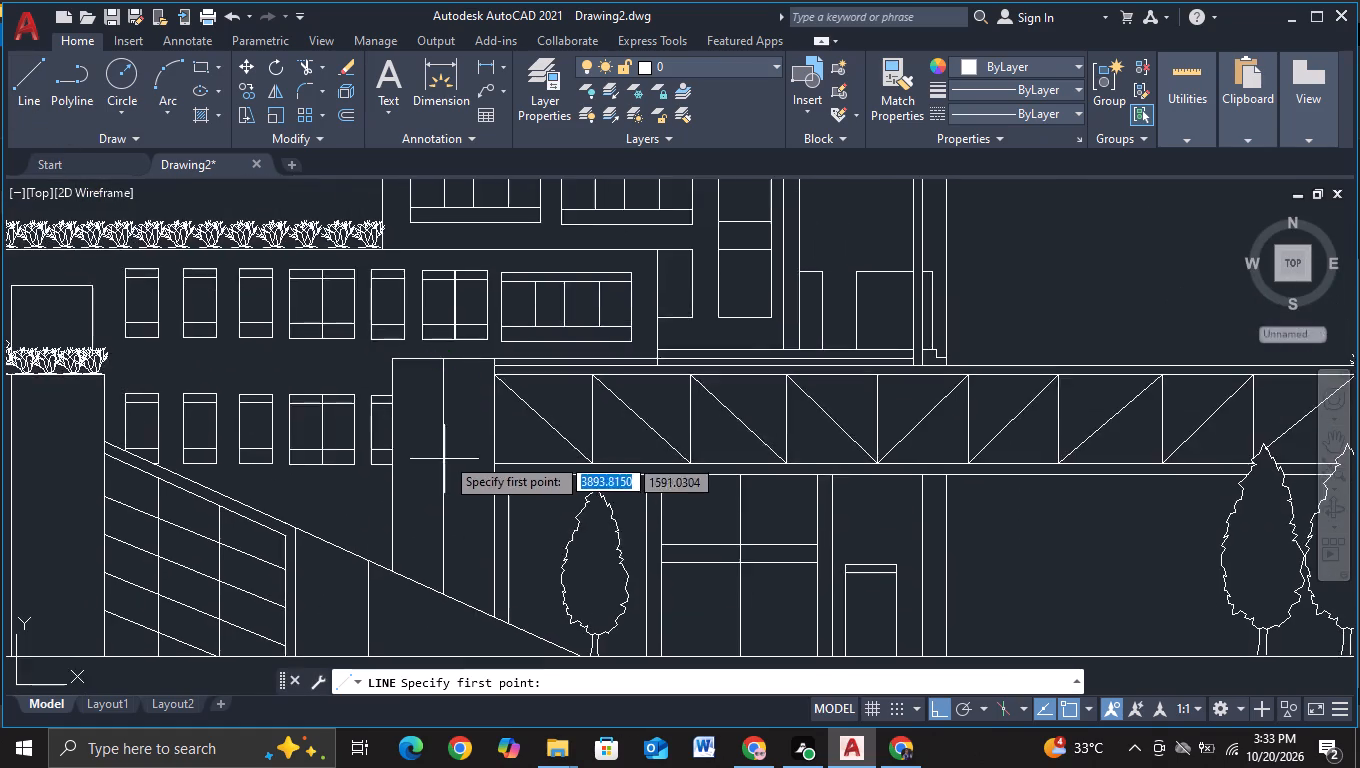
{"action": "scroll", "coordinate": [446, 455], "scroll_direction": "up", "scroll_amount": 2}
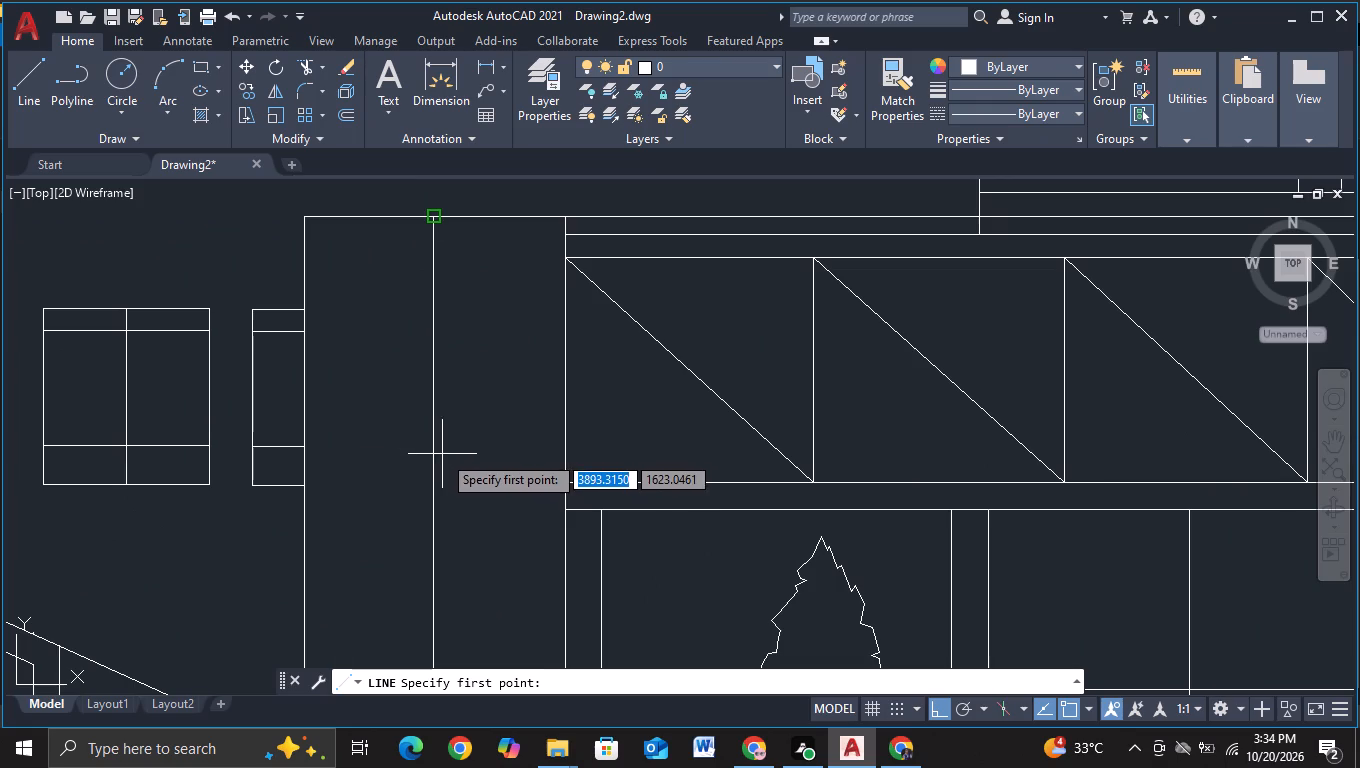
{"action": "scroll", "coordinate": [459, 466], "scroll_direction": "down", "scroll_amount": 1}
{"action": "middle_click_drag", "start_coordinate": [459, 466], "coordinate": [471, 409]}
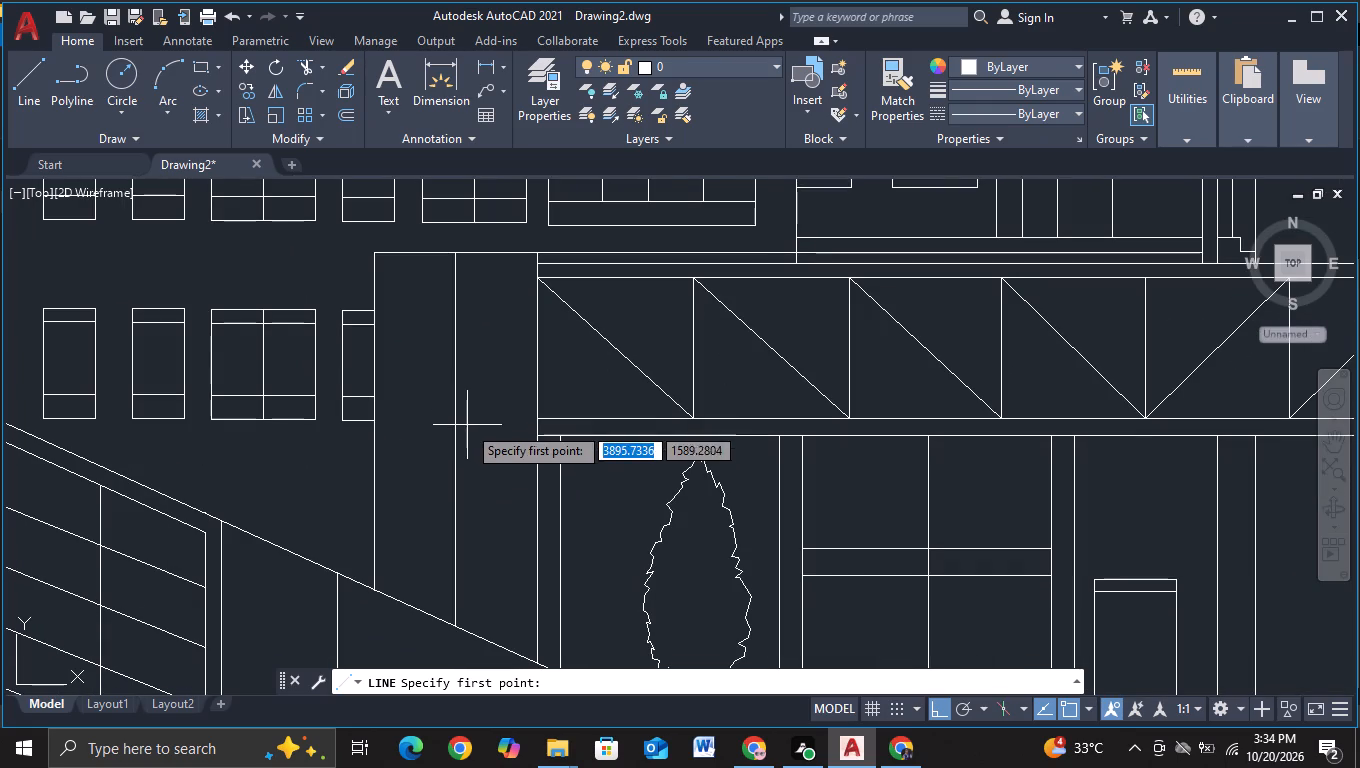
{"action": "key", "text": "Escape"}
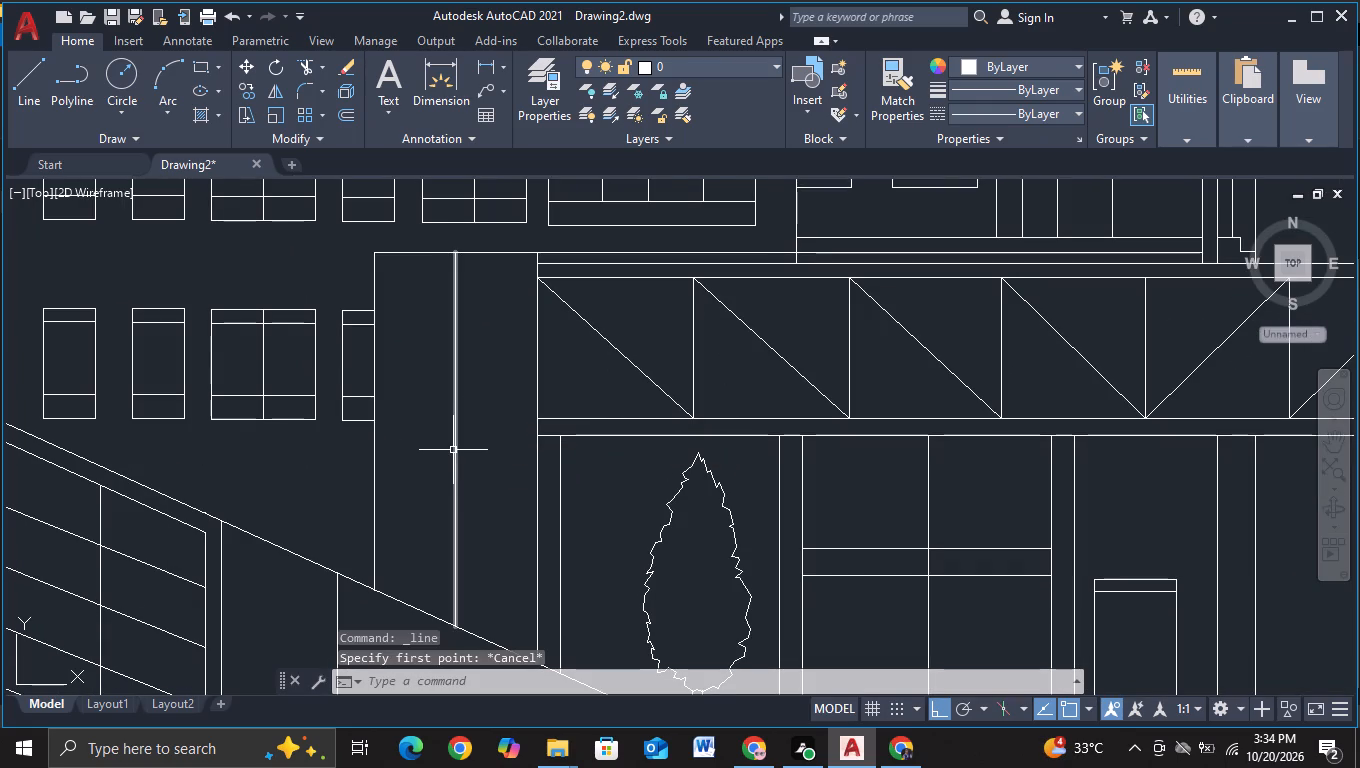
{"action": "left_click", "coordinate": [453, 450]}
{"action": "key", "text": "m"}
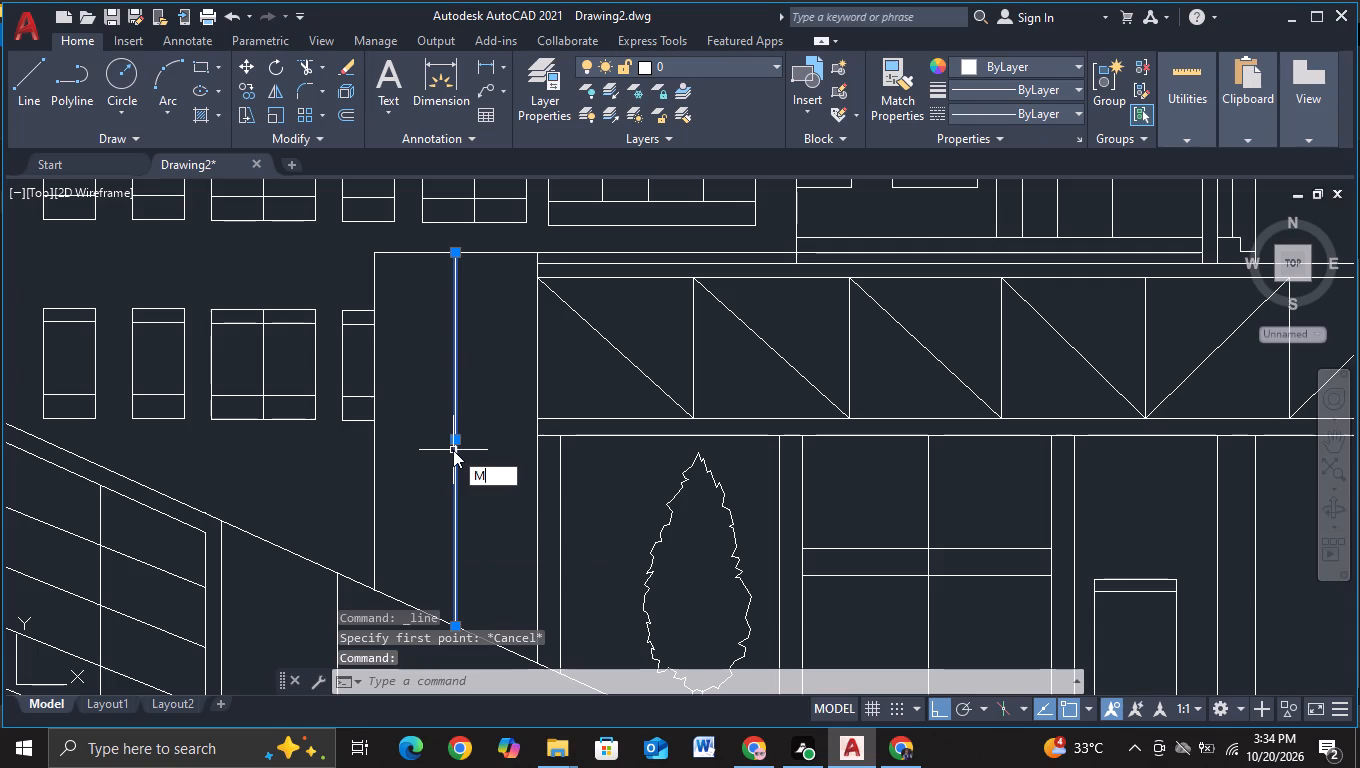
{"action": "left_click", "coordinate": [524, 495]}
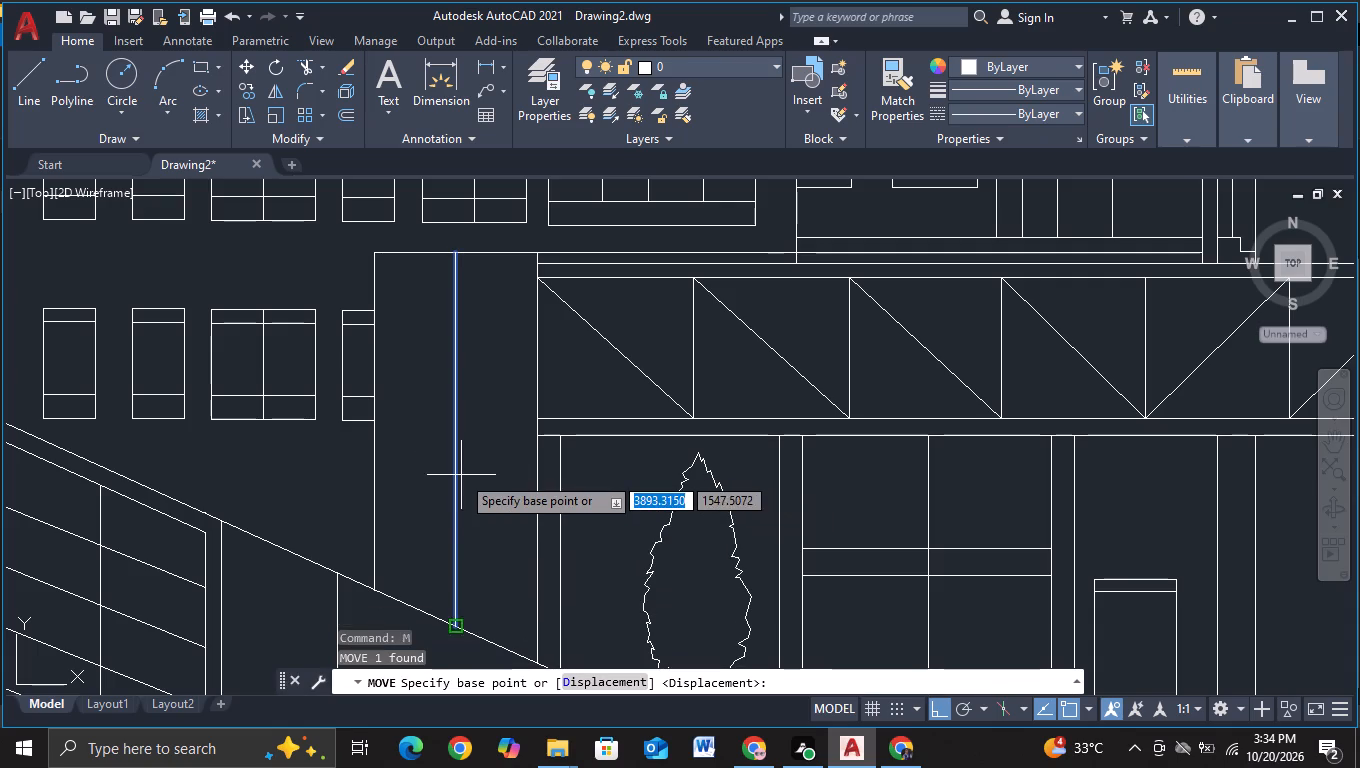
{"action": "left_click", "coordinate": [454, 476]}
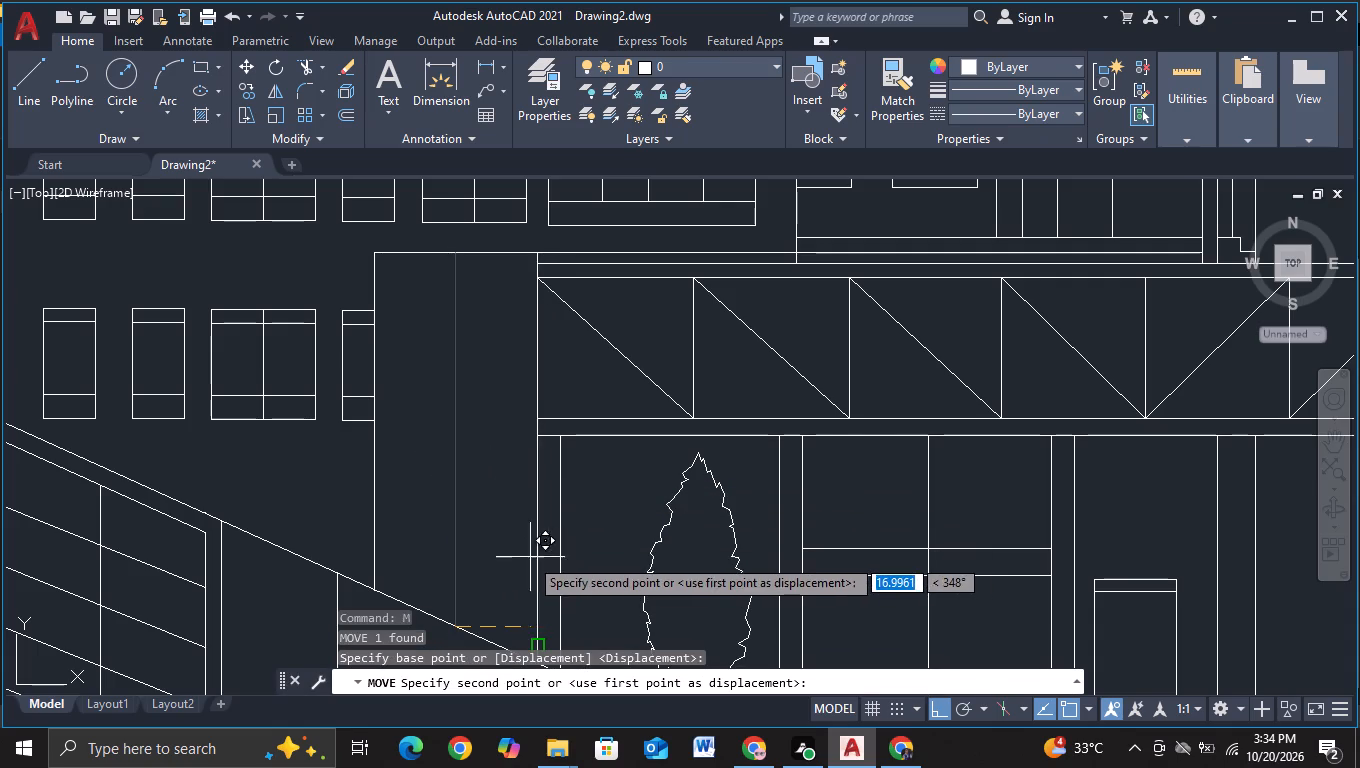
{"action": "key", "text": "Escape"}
Copy the block's middle vertical line horizontally to just inside its bridge-side edge, with object snap off.
{"action": "left_click", "coordinate": [455, 485]}
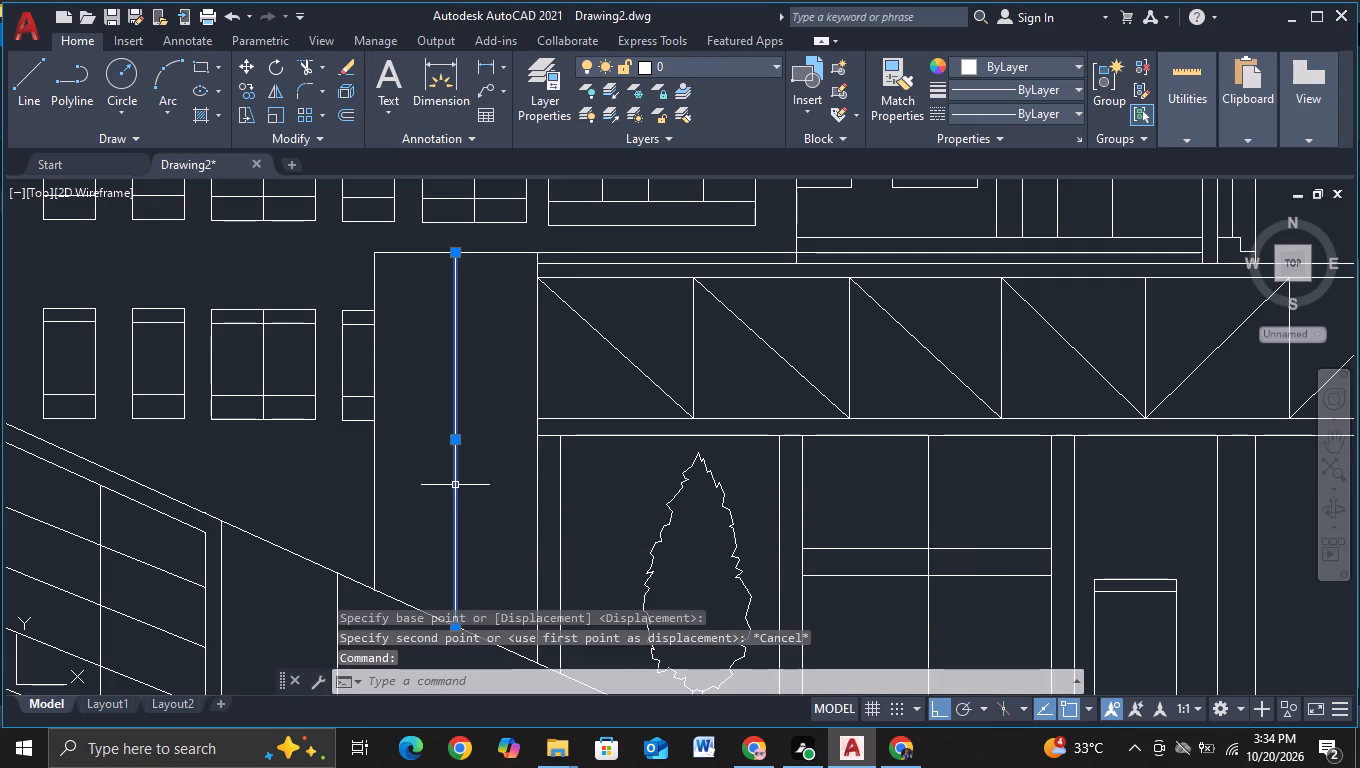
{"action": "key", "text": "c"}
{"action": "left_click", "coordinate": [513, 546]}
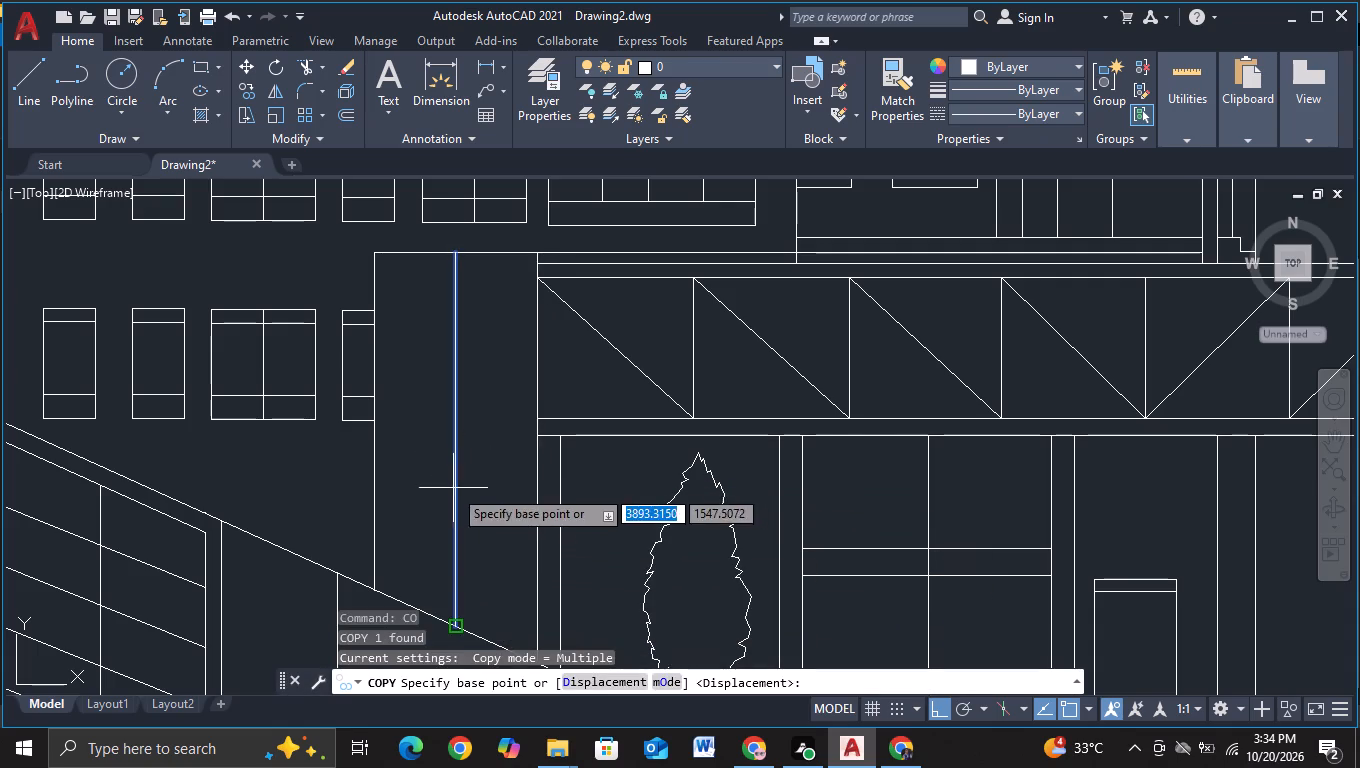
{"action": "left_click", "coordinate": [455, 488]}
{"action": "middle_click_drag", "start_coordinate": [526, 530], "coordinate": [489, 382]}
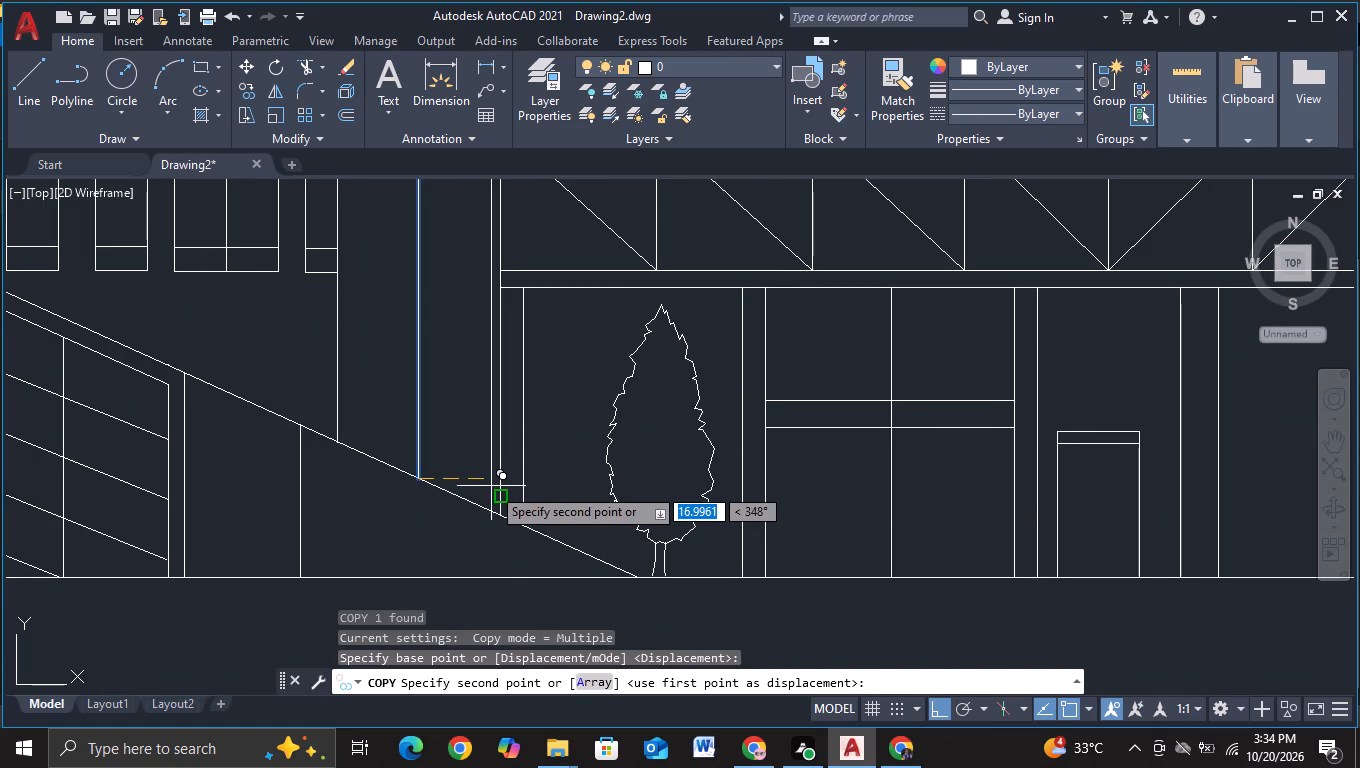
{"action": "key", "text": "F3"}
{"action": "left_click", "coordinate": [488, 489]}
{"action": "key", "text": "Escape"}
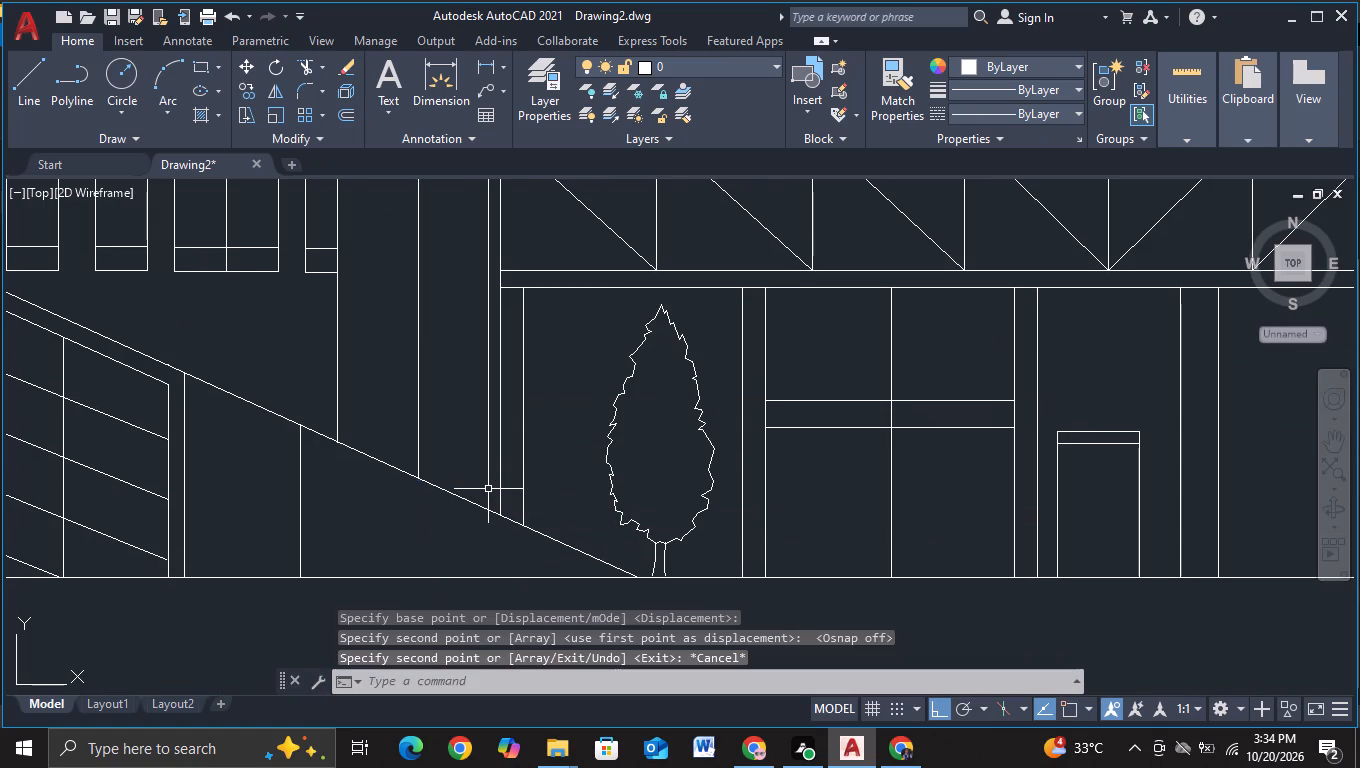
Extend the lower end of the copied vertical line down to the ramp slope.
{"action": "middle_click_drag", "start_coordinate": [432, 313], "coordinate": [430, 386]}
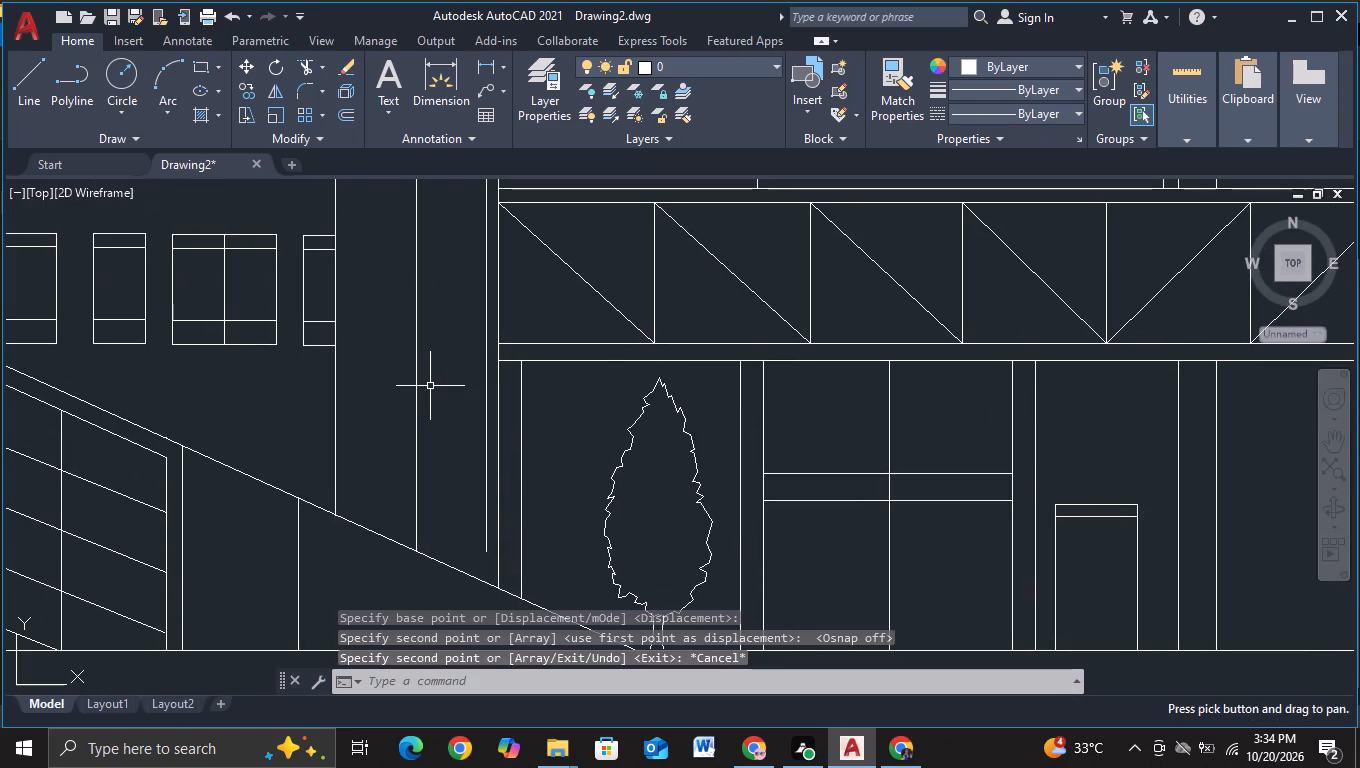
{"action": "key", "text": "e"}
{"action": "left_click", "coordinate": [484, 445]}
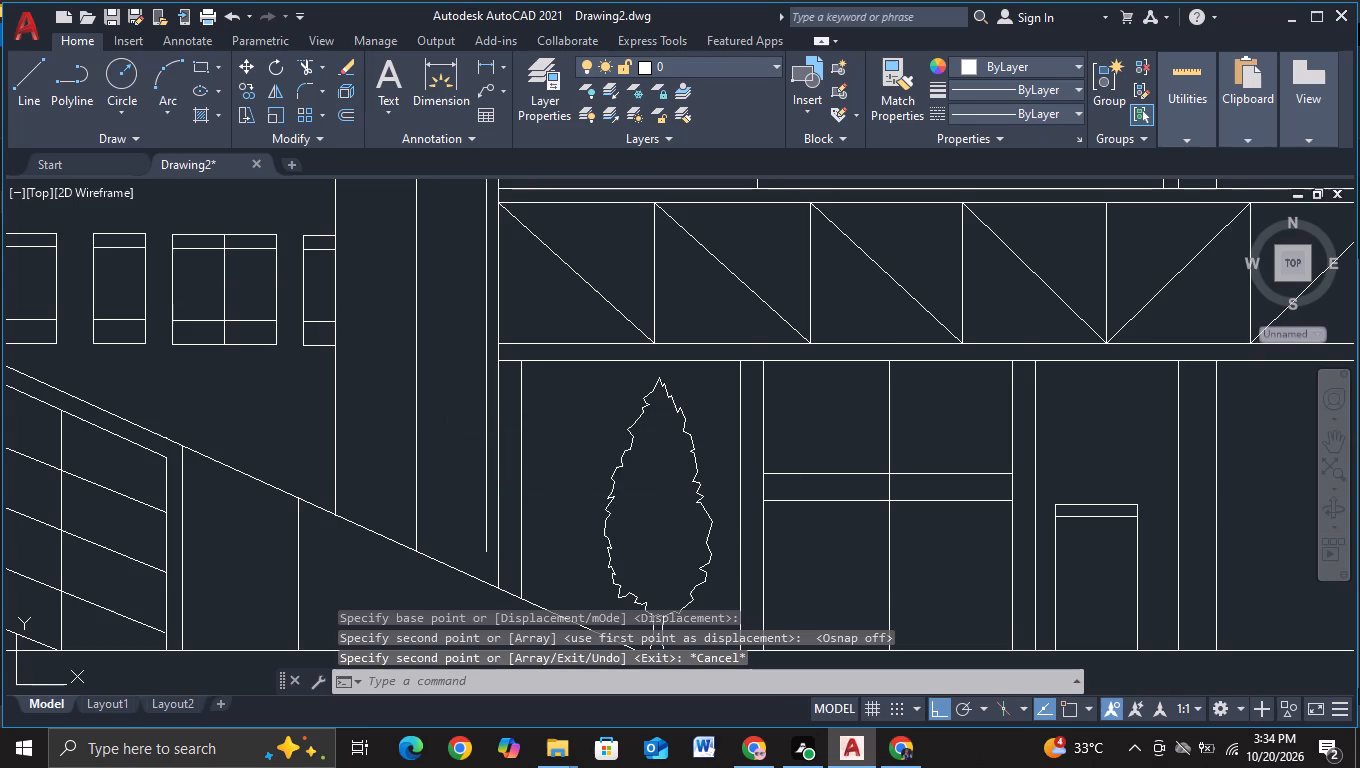
{"action": "left_click", "coordinate": [485, 536]}
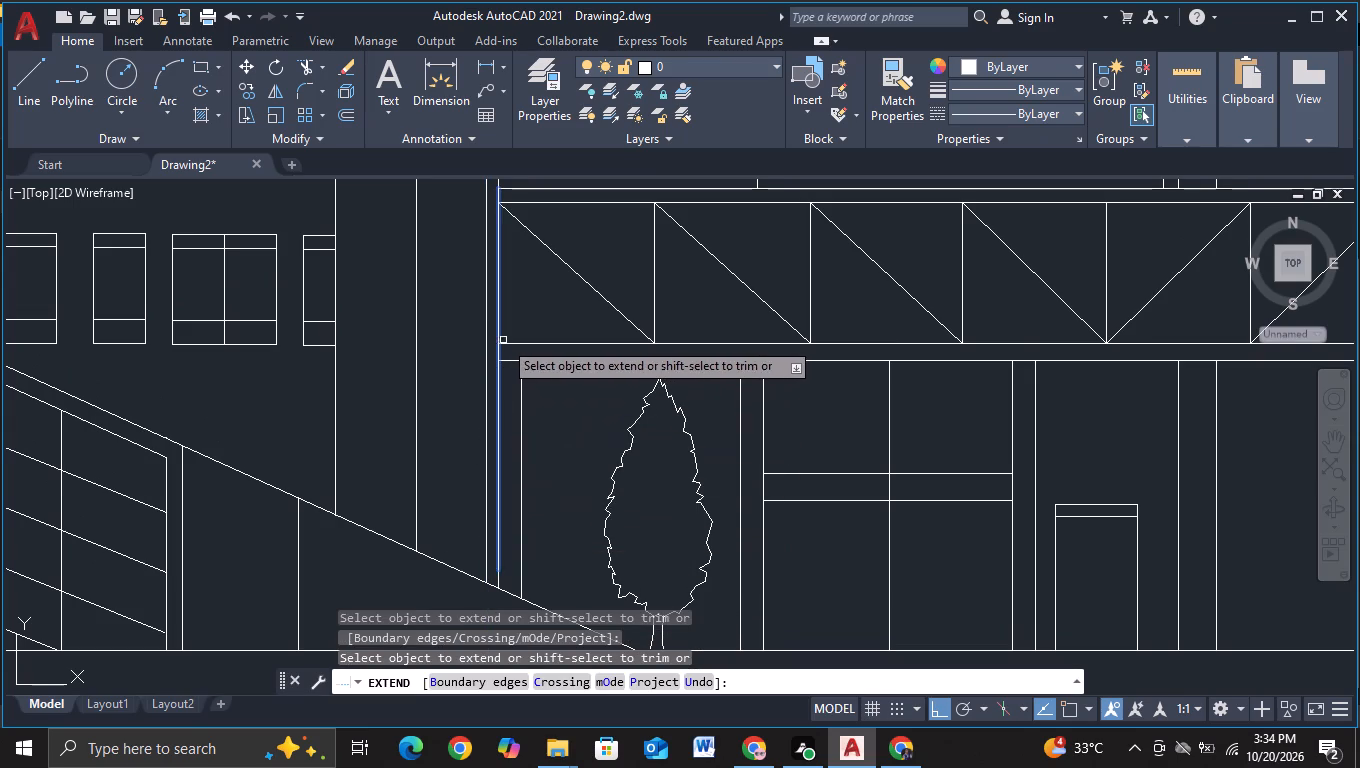
Extend the bridge's upper and lower horizontal lines across the block's edge to the copied vertical line.
{"action": "left_click", "coordinate": [504, 346]}
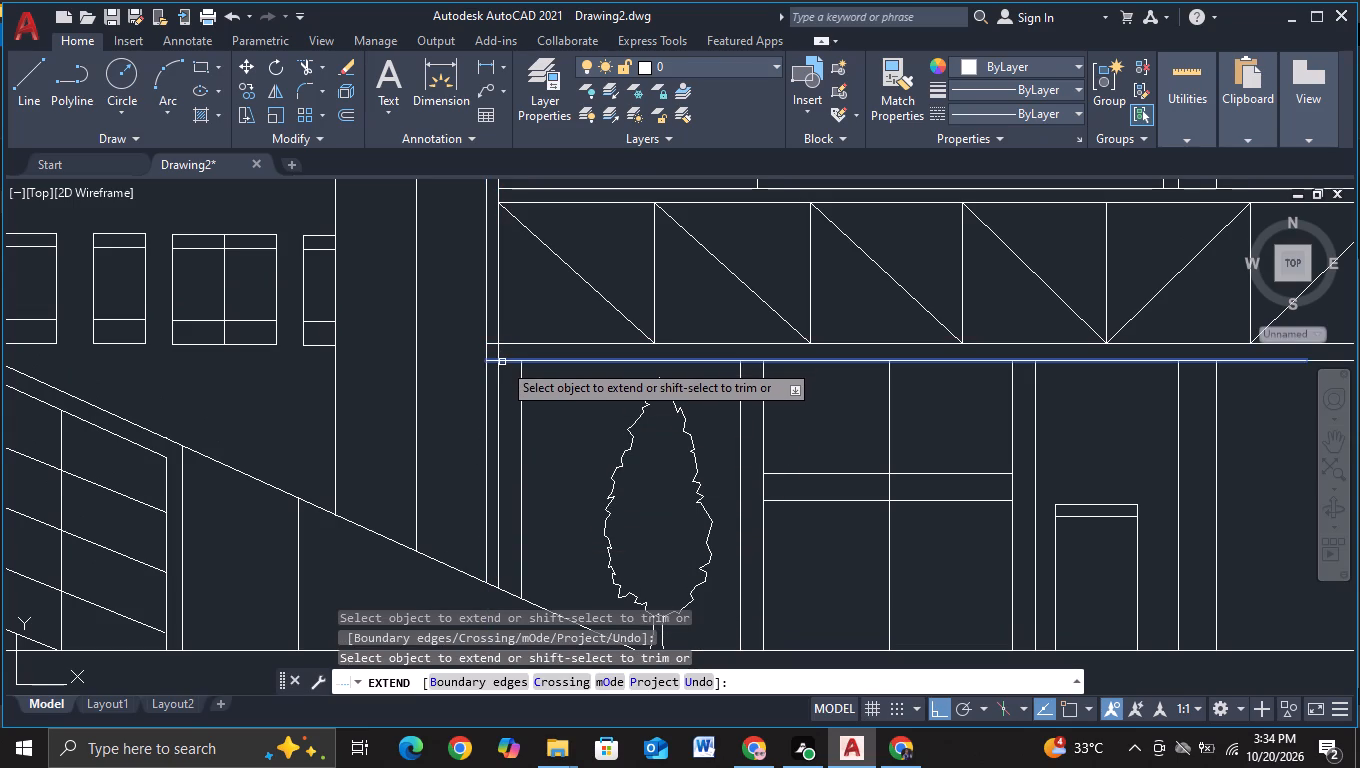
{"action": "left_click", "coordinate": [502, 362]}
{"action": "left_click", "coordinate": [517, 191]}
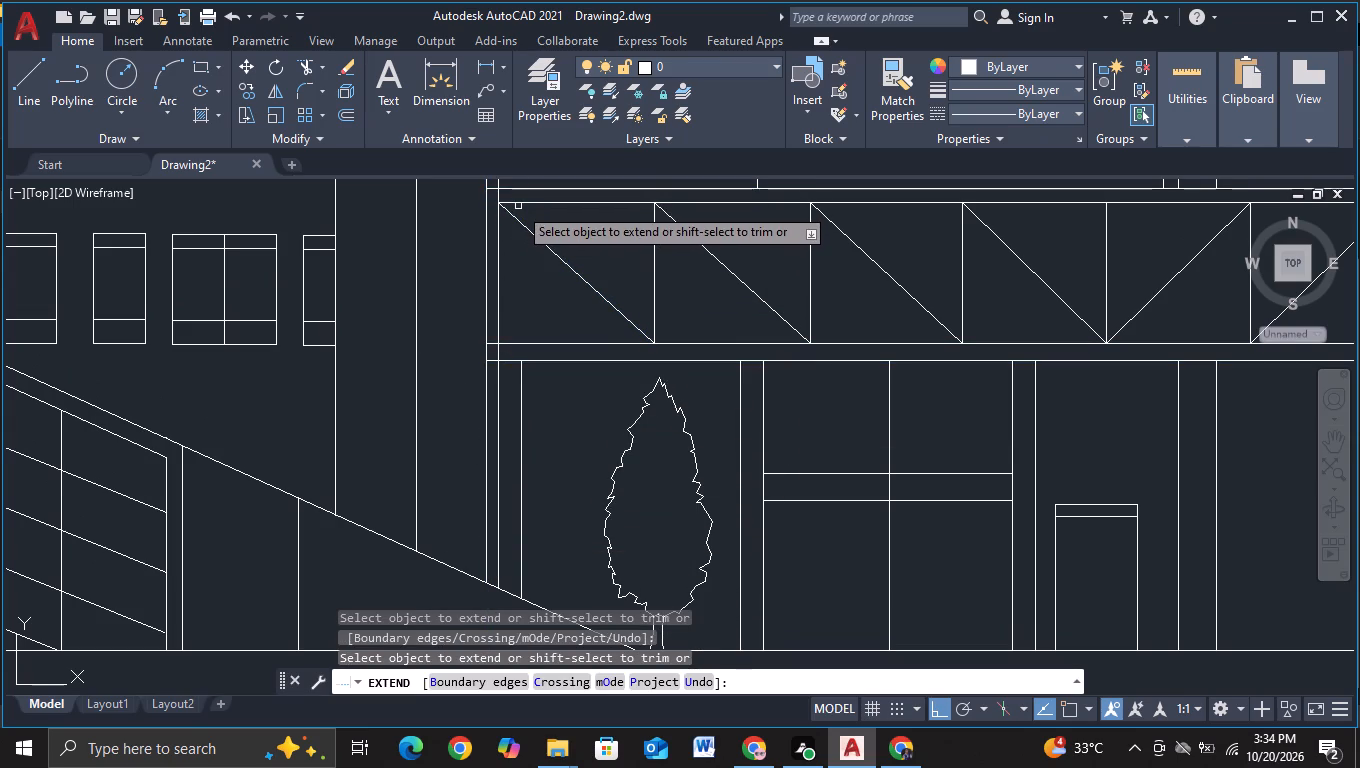
{"action": "left_click", "coordinate": [518, 206]}
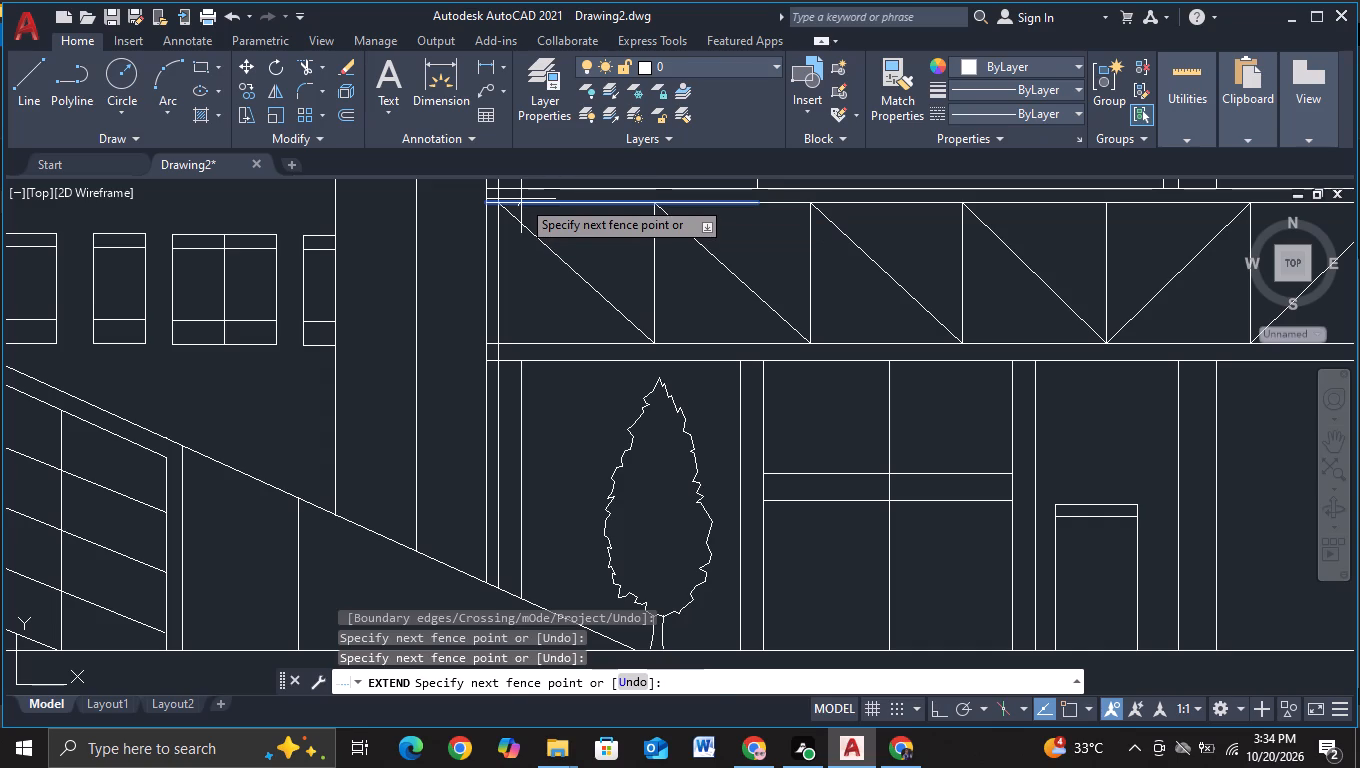
{"action": "left_click", "coordinate": [521, 199]}
{"action": "key", "text": "Escape"}
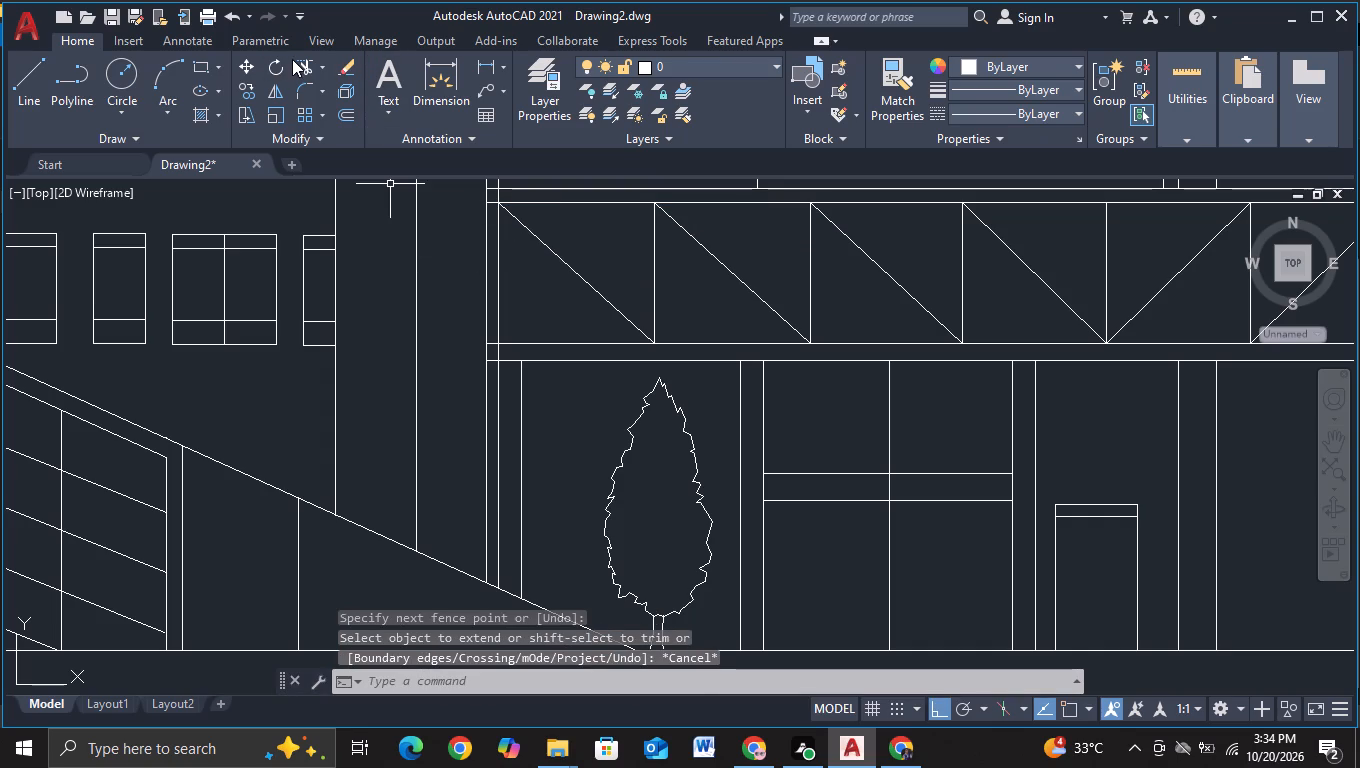
Trim the bridge's horizontal lines between the block's edge and copied vertical line, and that vertical's portions within the upper and lower bands.
{"action": "left_click", "coordinate": [306, 61]}
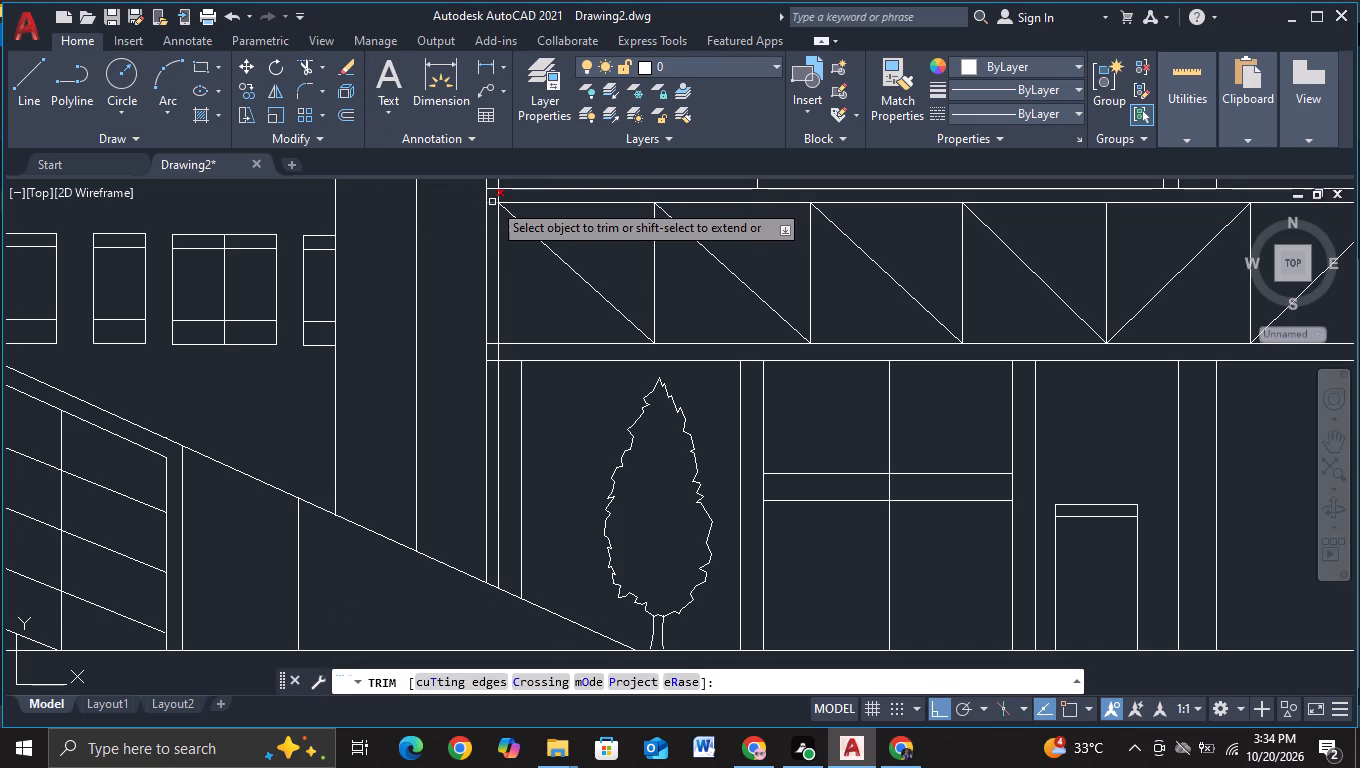
{"action": "left_click", "coordinate": [492, 202]}
{"action": "left_click", "coordinate": [498, 196]}
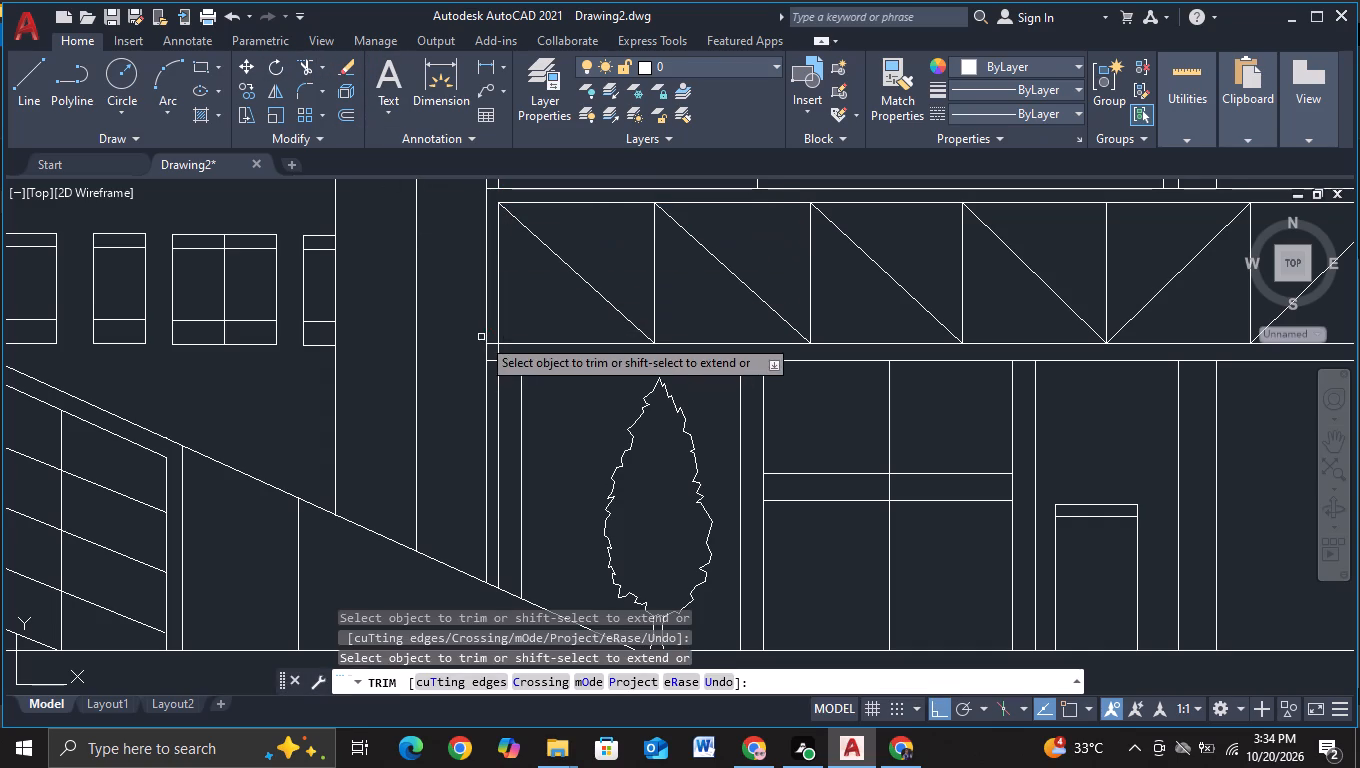
{"action": "left_click", "coordinate": [494, 346]}
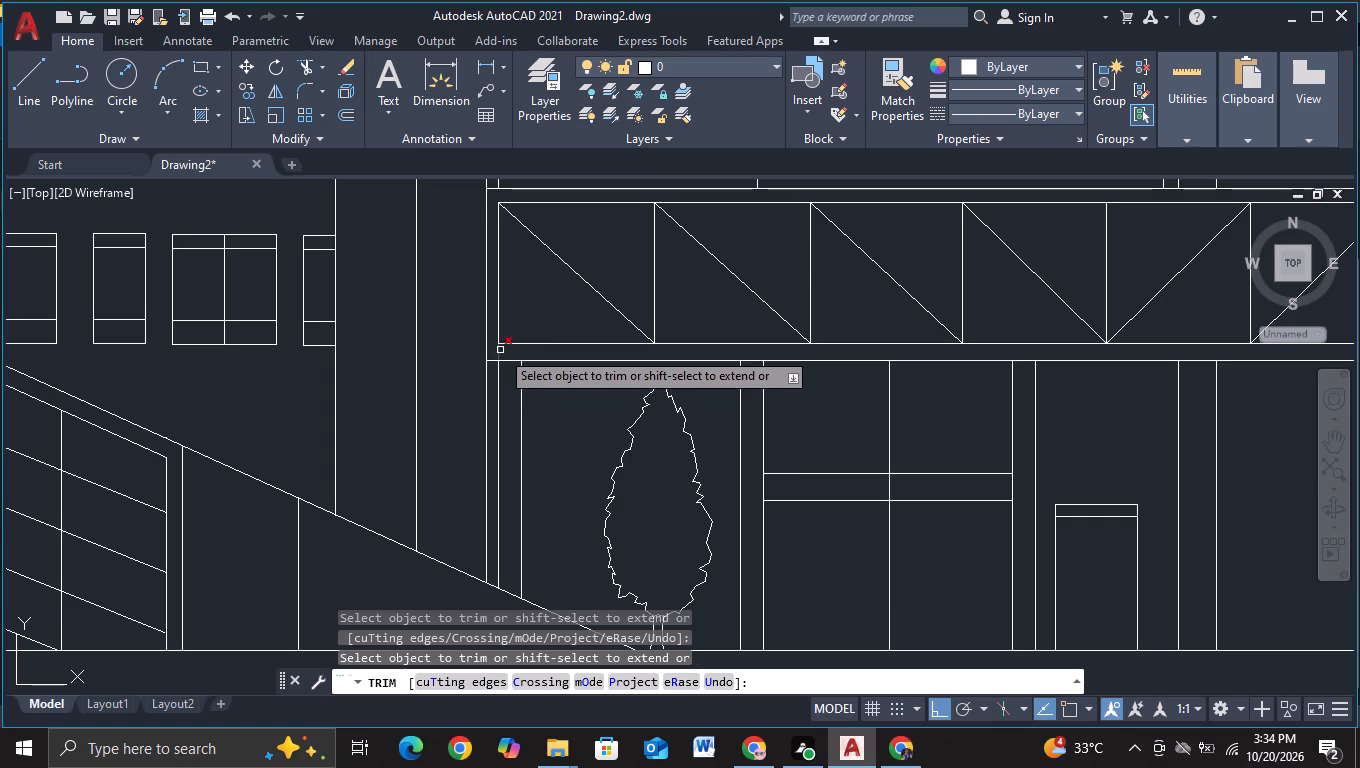
{"action": "left_click", "coordinate": [500, 350]}
{"action": "scroll", "coordinate": [458, 386], "scroll_direction": "down", "scroll_amount": 1}
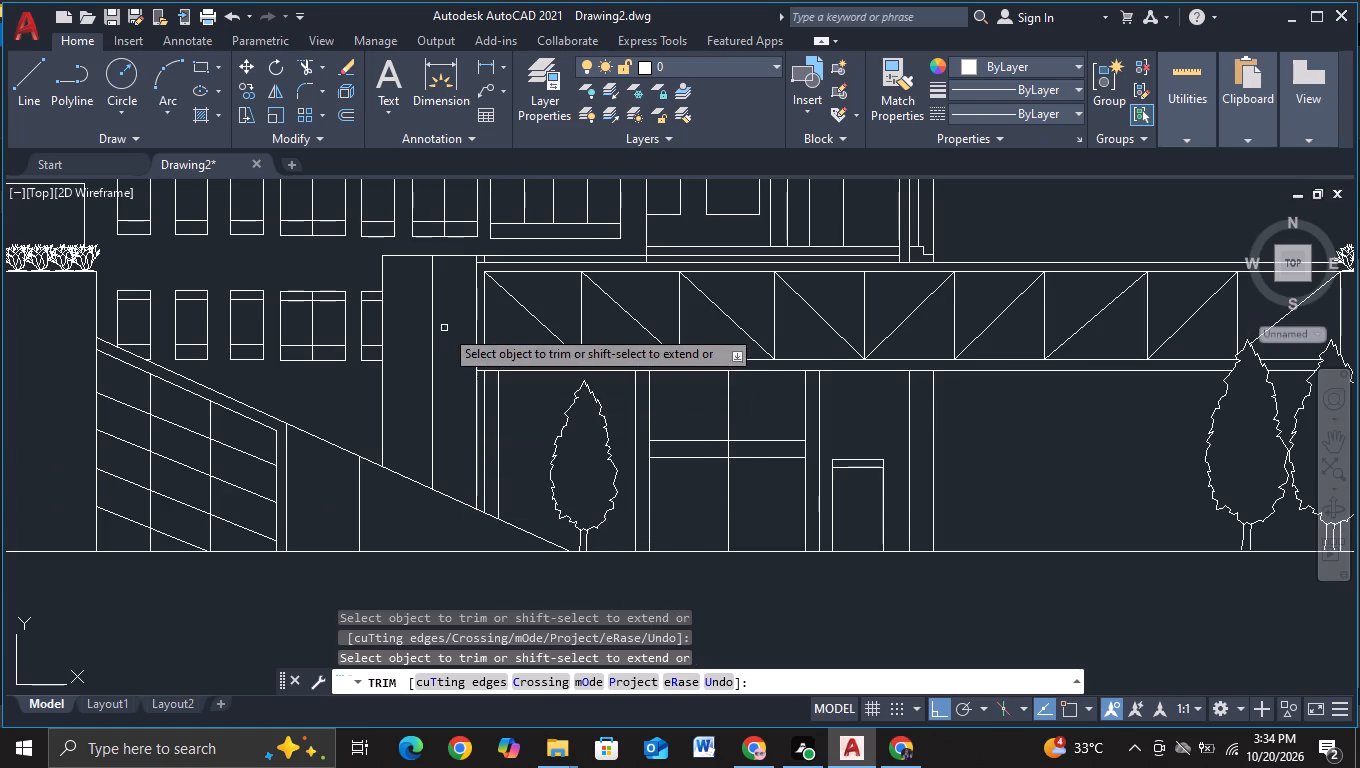
{"action": "scroll", "coordinate": [476, 242], "scroll_direction": "up", "scroll_amount": 2}
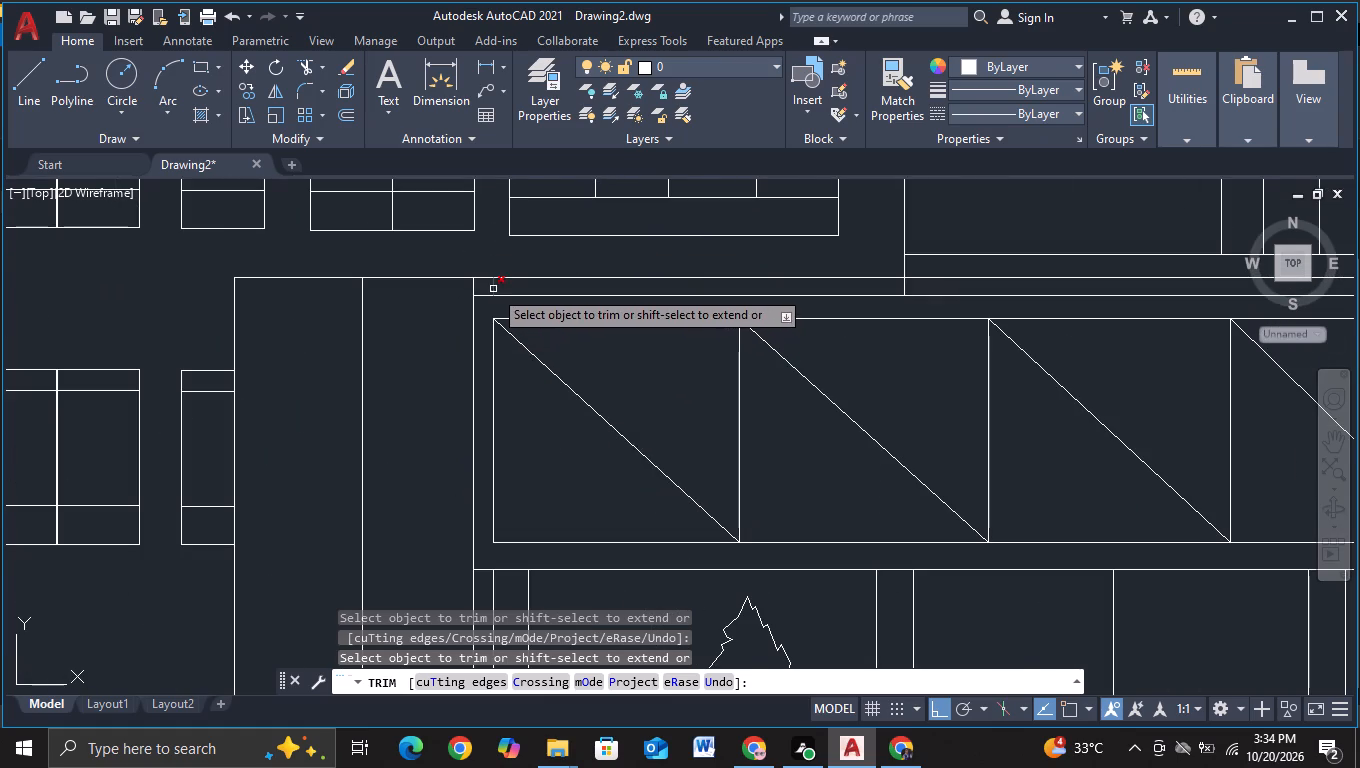
{"action": "left_click", "coordinate": [493, 289]}
{"action": "scroll", "coordinate": [423, 369], "scroll_direction": "down", "scroll_amount": 2}
{"action": "middle_click_drag", "start_coordinate": [413, 422], "coordinate": [421, 350]}
{"action": "scroll", "coordinate": [632, 267], "scroll_direction": "up", "scroll_amount": 1}
{"action": "key", "text": "Escape"}
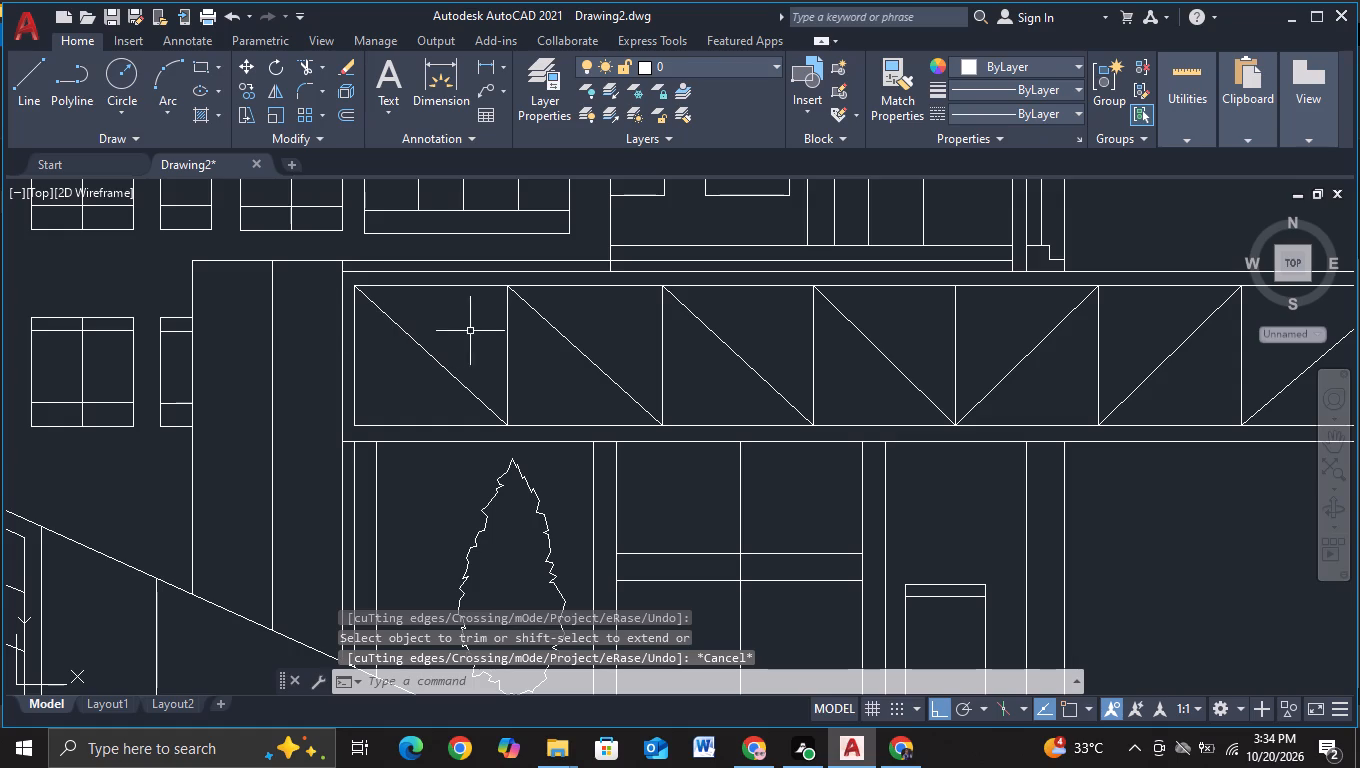
Draw a horizontal line across the narrow block beside the bridge, running slightly past both of its vertical edges.
{"action": "scroll", "coordinate": [315, 356], "scroll_direction": "down", "scroll_amount": 1}
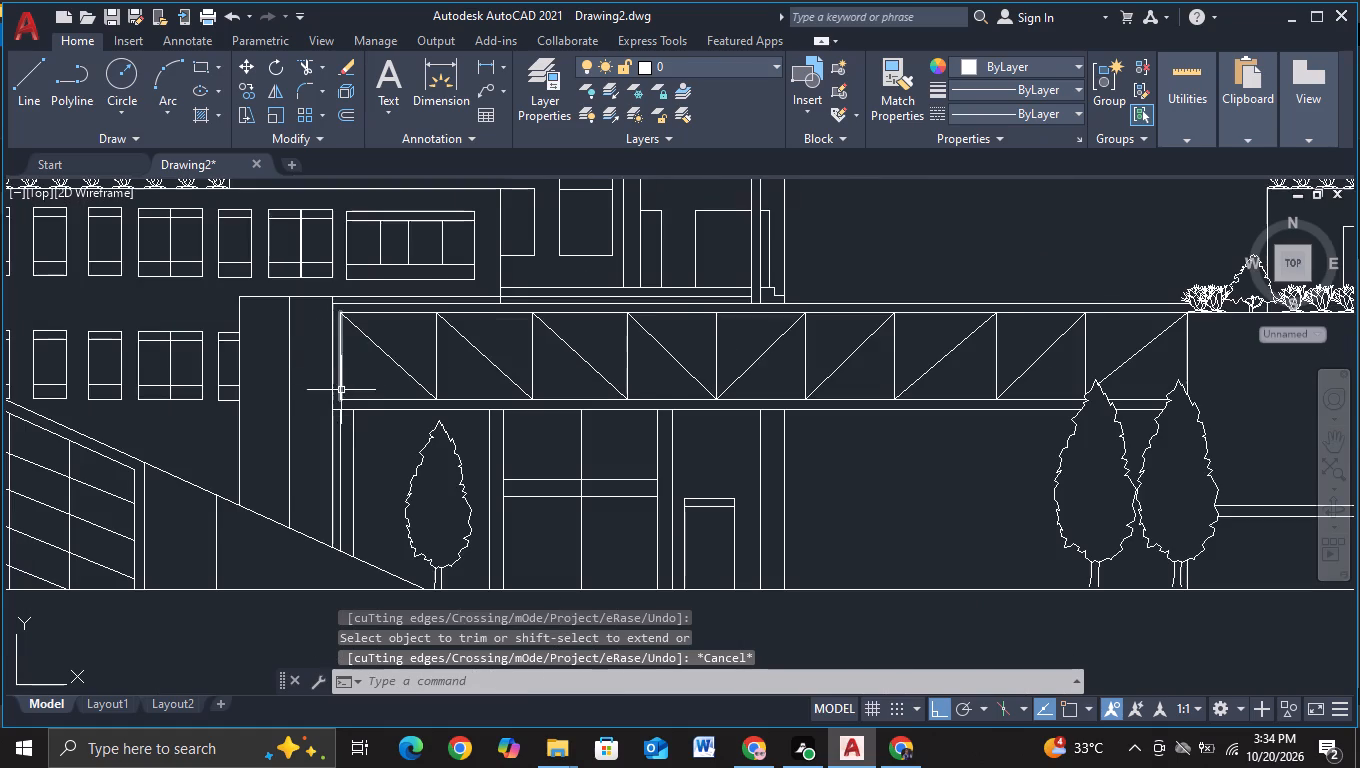
{"action": "scroll", "coordinate": [344, 396], "scroll_direction": "down", "scroll_amount": 1}
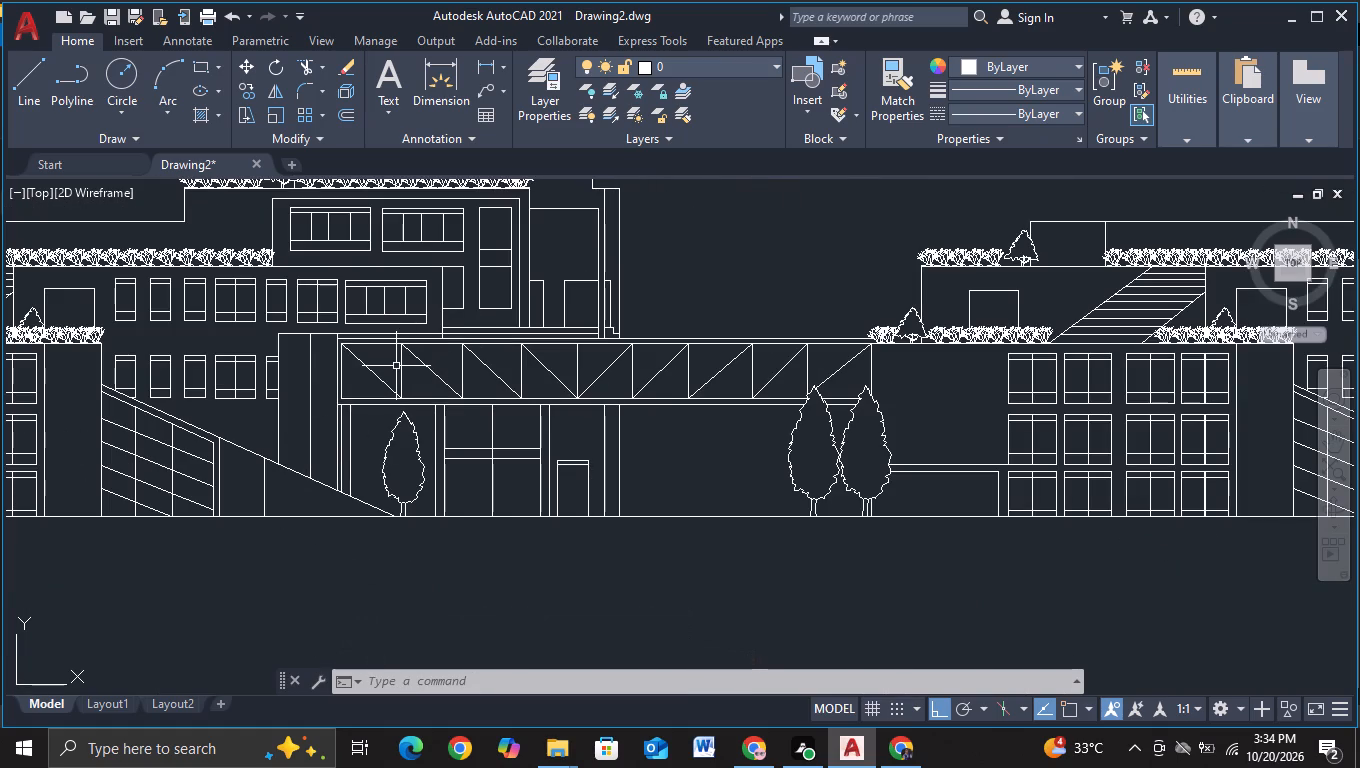
{"action": "middle_click_drag", "start_coordinate": [297, 400], "coordinate": [354, 392]}
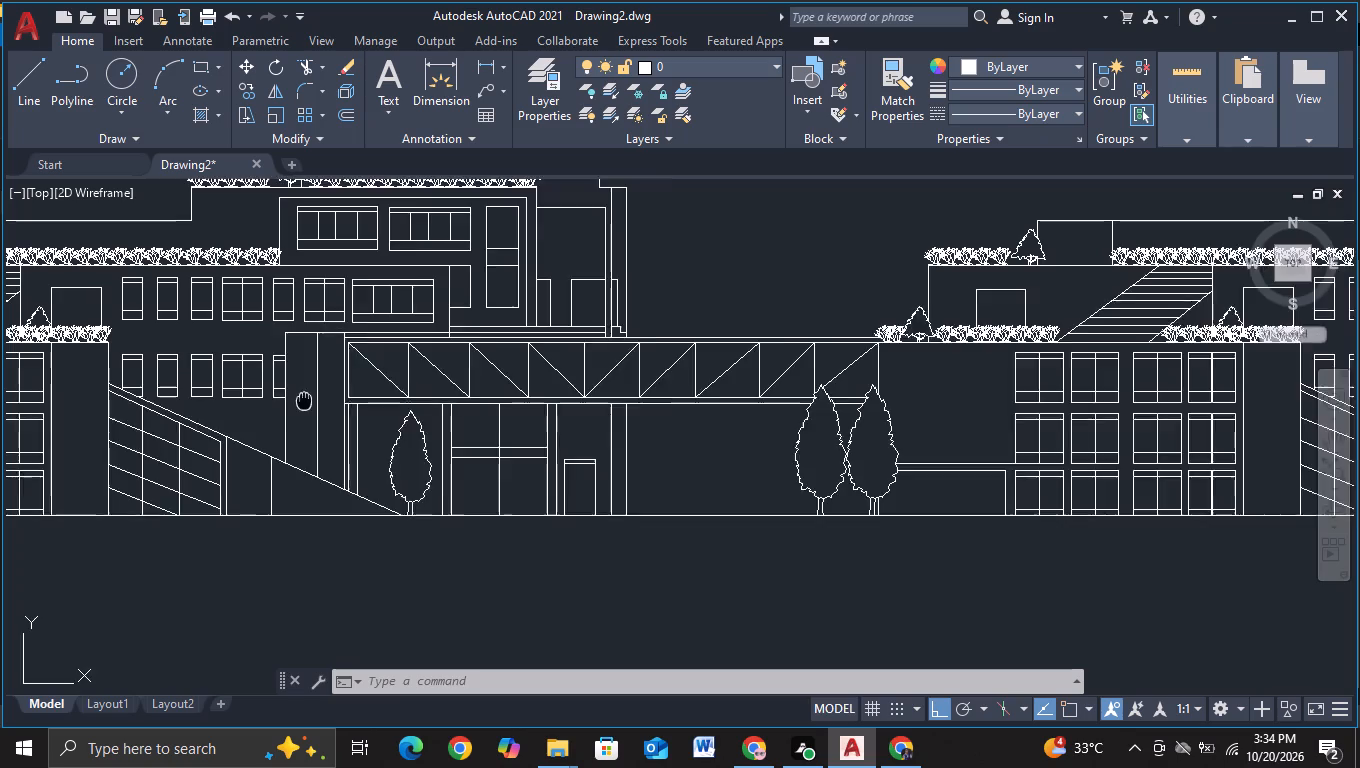
{"action": "middle_click_drag", "start_coordinate": [354, 392], "coordinate": [366, 393]}
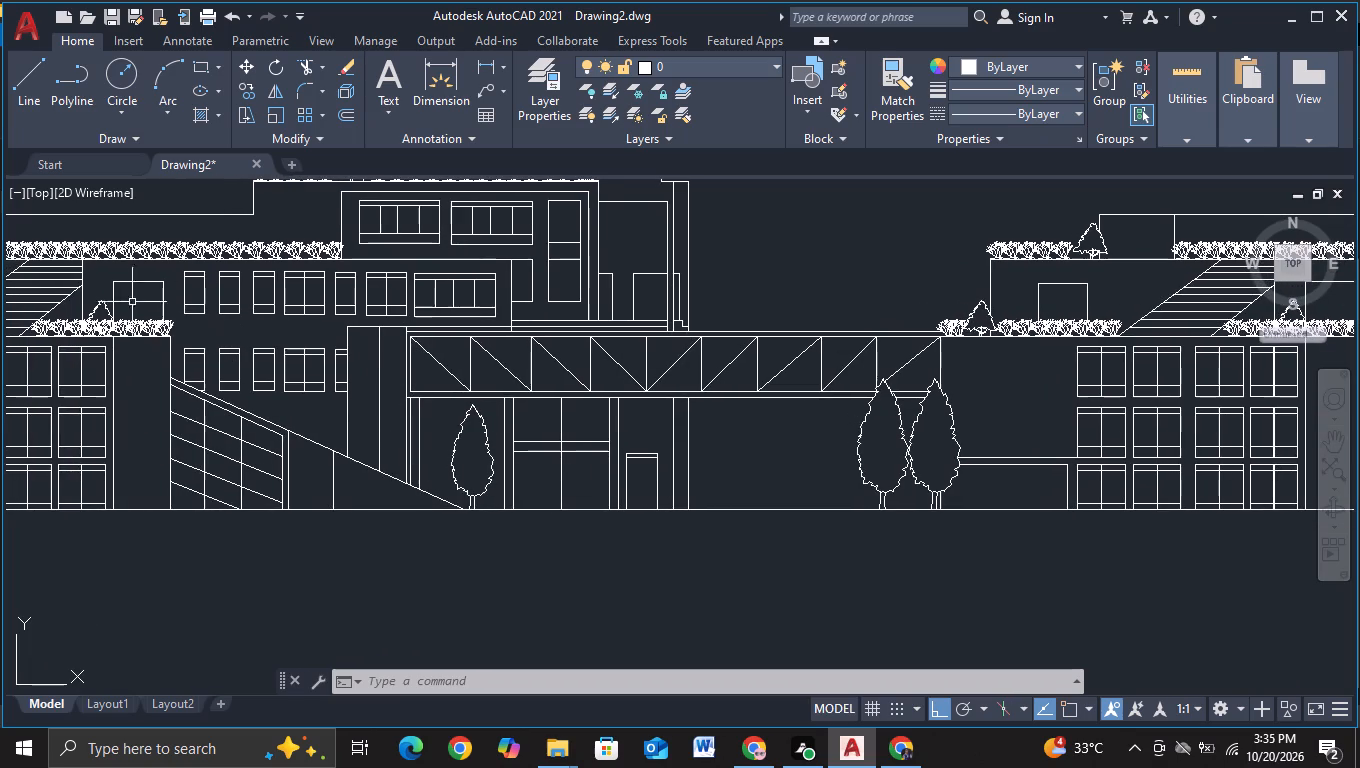
{"action": "left_click", "coordinate": [7, 107]}
{"action": "left_click", "coordinate": [33, 115]}
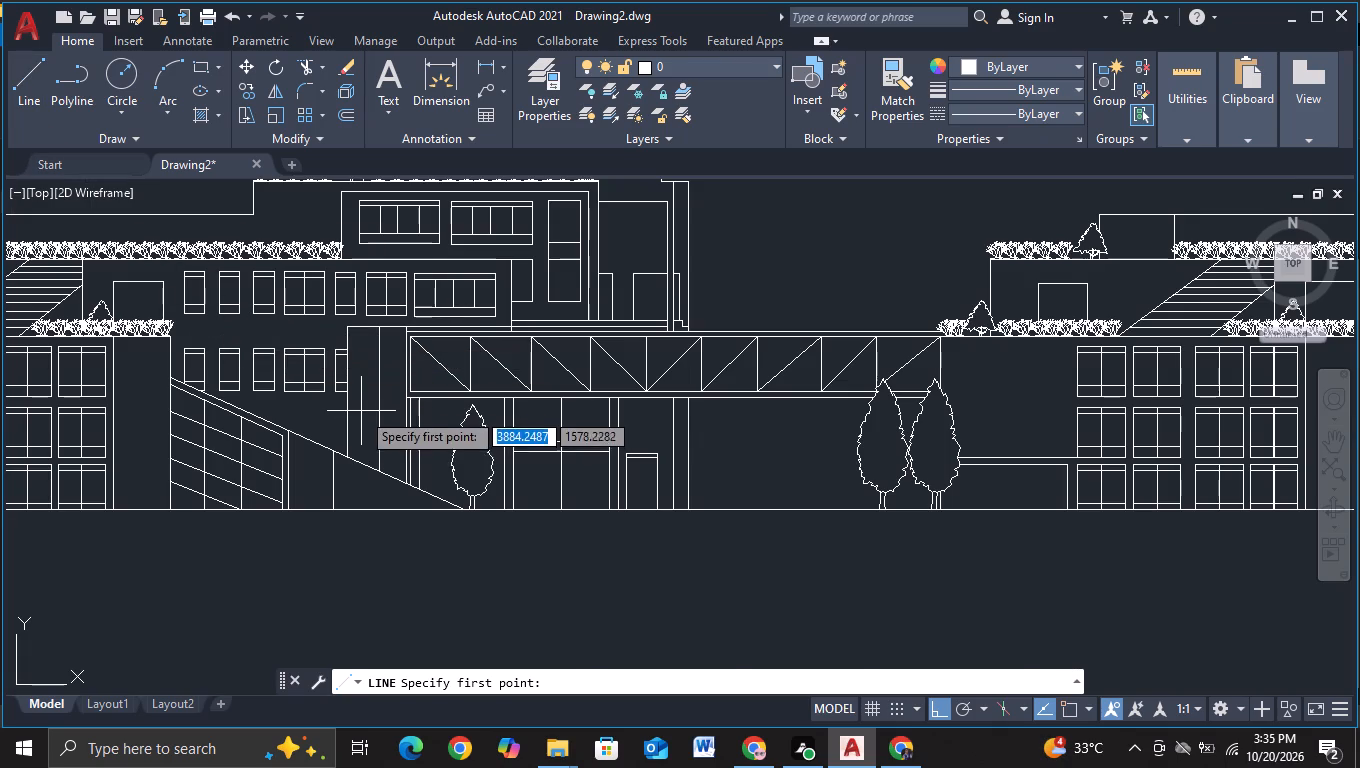
{"action": "scroll", "coordinate": [363, 405], "scroll_direction": "up", "scroll_amount": 3}
{"action": "middle_click_drag", "start_coordinate": [374, 383], "coordinate": [361, 542]}
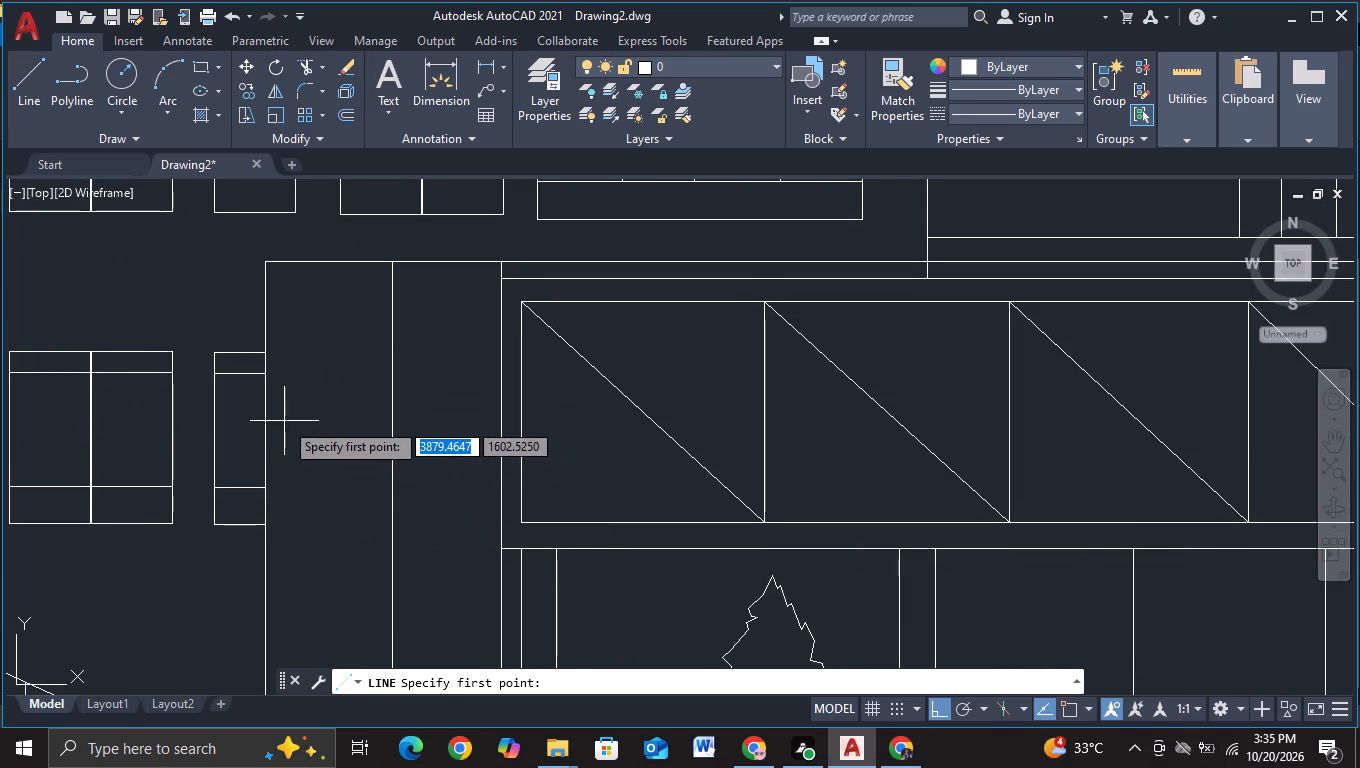
{"action": "left_click", "coordinate": [247, 441]}
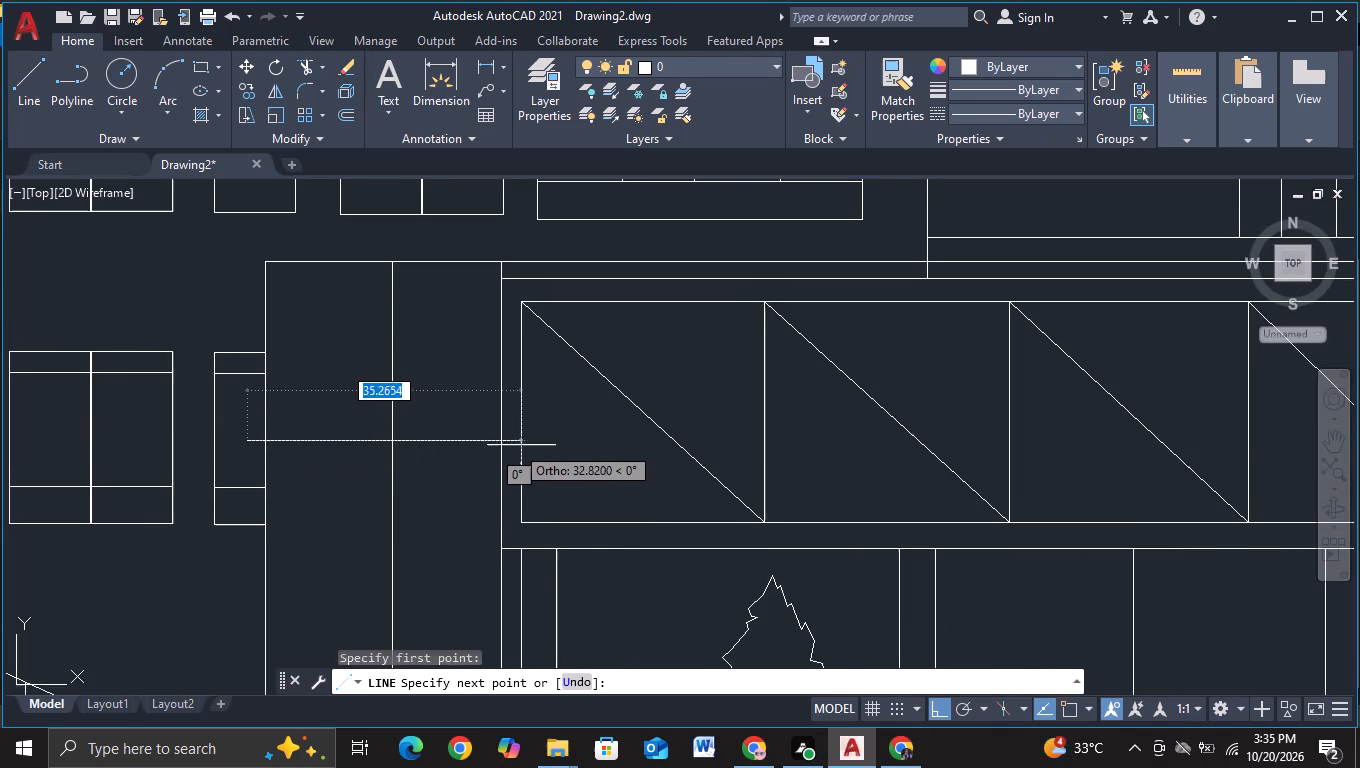
{"action": "left_click", "coordinate": [538, 448]}
{"action": "key", "text": "Escape"}
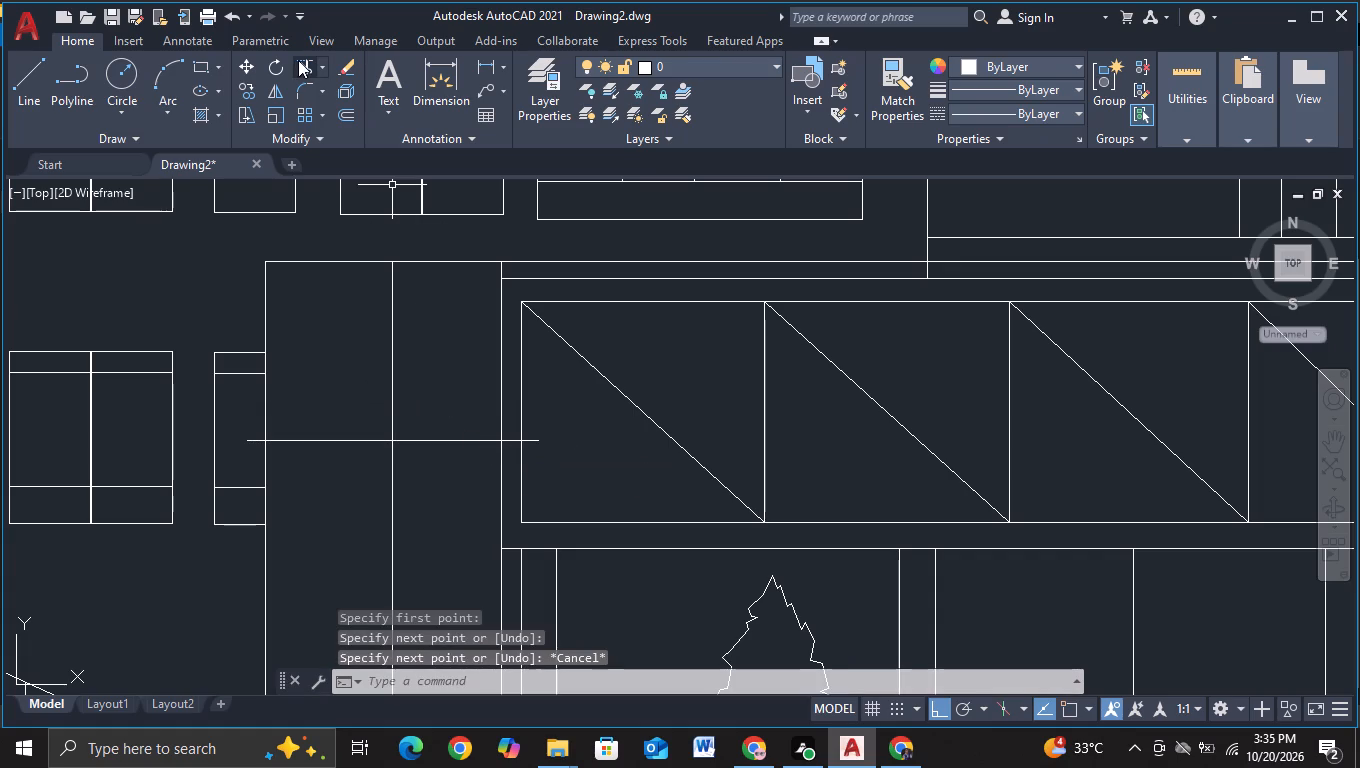
Trim both ends of the new horizontal line back to the block's vertical edges.
{"action": "left_click", "coordinate": [298, 61]}
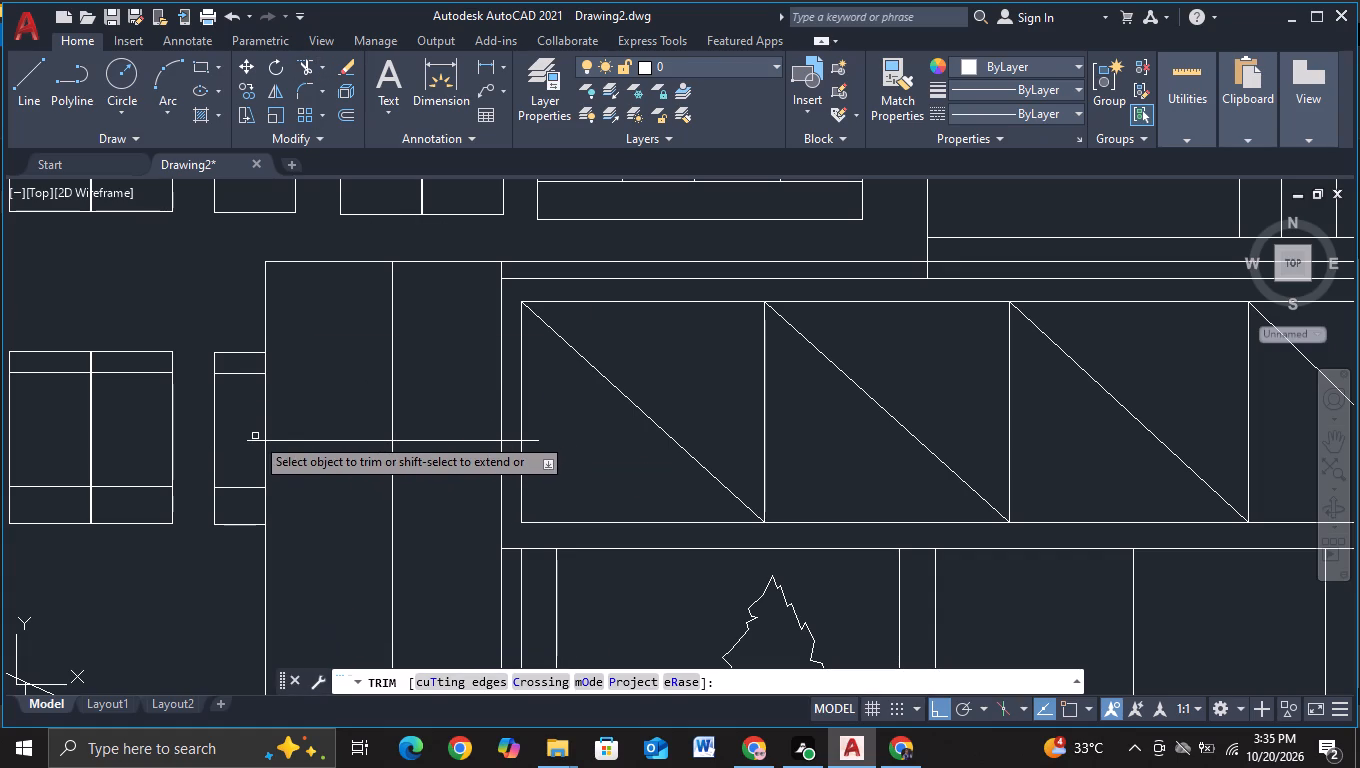
{"action": "left_click", "coordinate": [254, 442]}
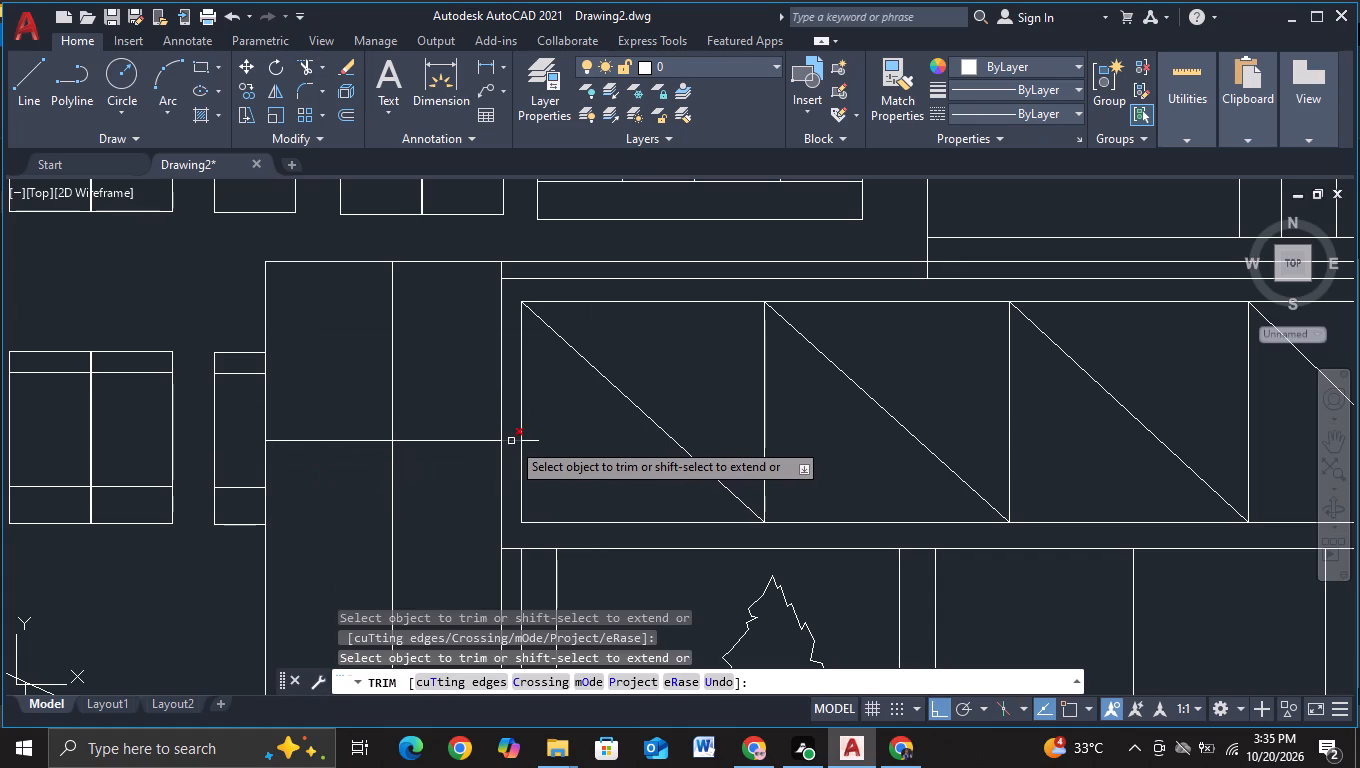
{"action": "left_click", "coordinate": [511, 441]}
{"action": "left_click", "coordinate": [528, 442]}
{"action": "key", "text": "Escape"}
Copy the horizontal line three times down the block: about 2.2 units below it, and as a close pair ending about 28.8 units below.
{"action": "left_click", "coordinate": [407, 441]}
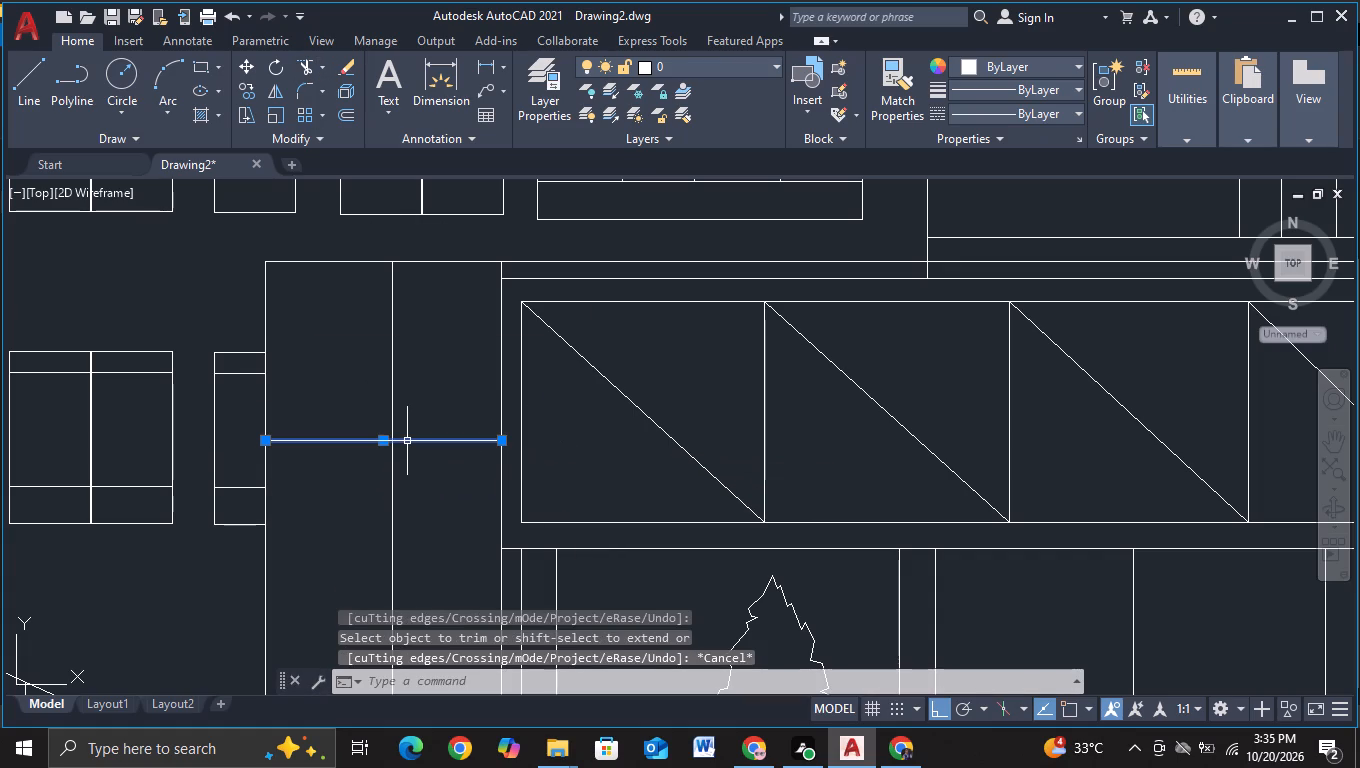
{"action": "key", "text": "c"}
{"action": "left_click", "coordinate": [432, 500]}
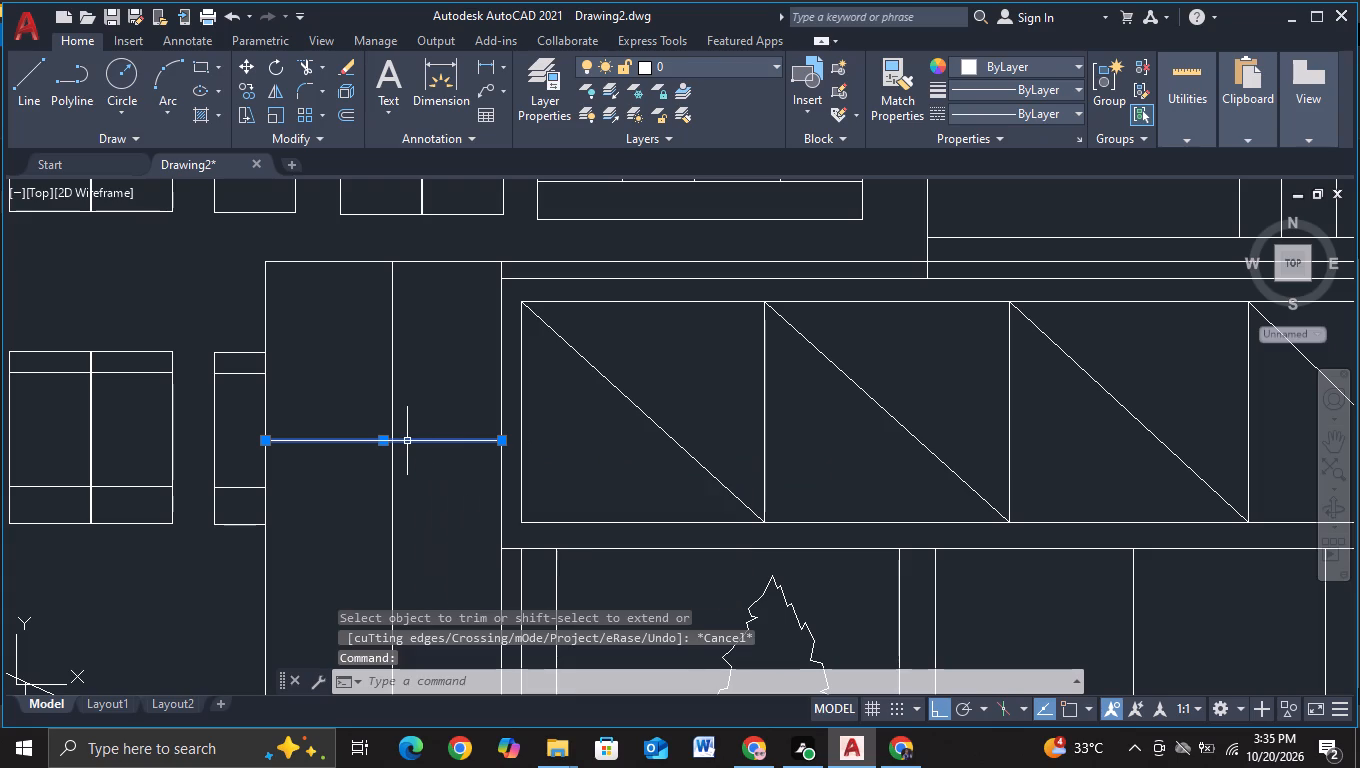
{"action": "left_click", "coordinate": [410, 445]}
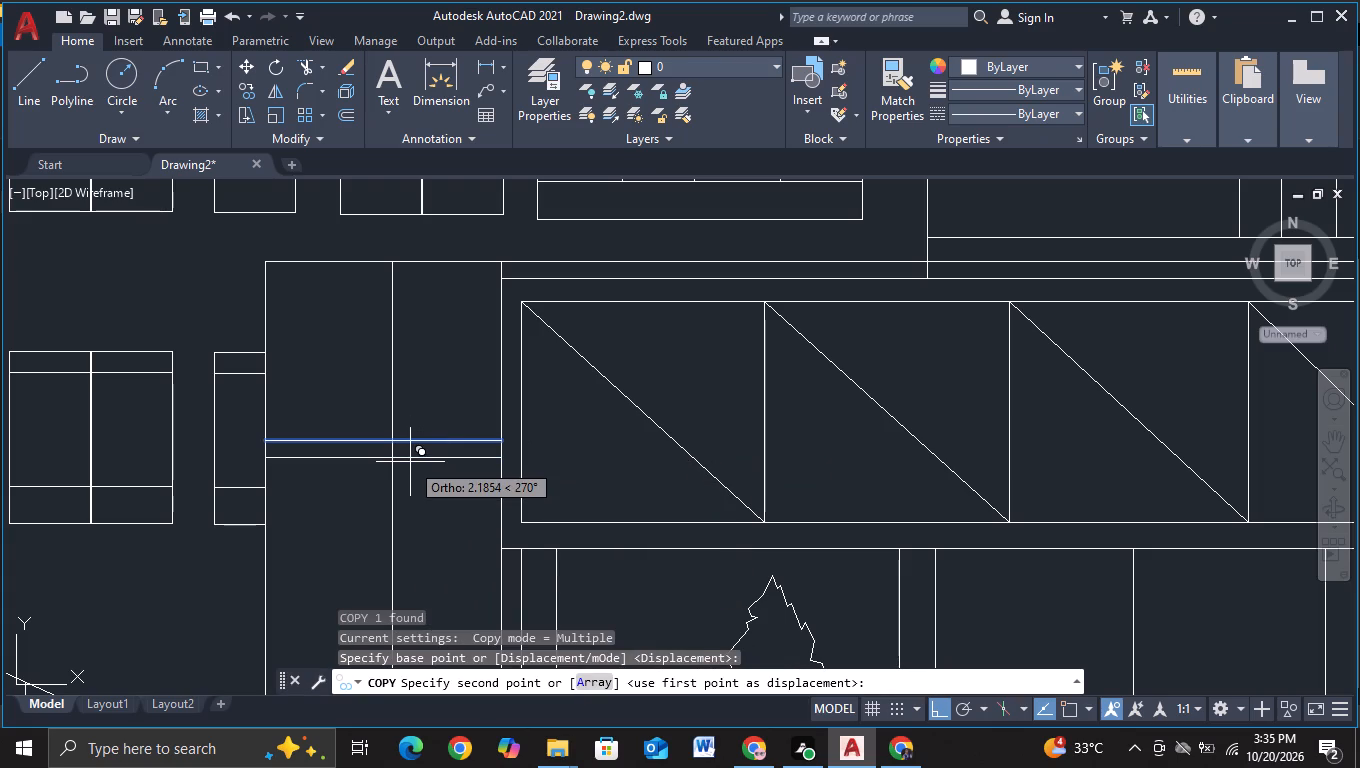
{"action": "left_click", "coordinate": [410, 462]}
{"action": "middle_click_drag", "start_coordinate": [420, 558], "coordinate": [428, 388]}
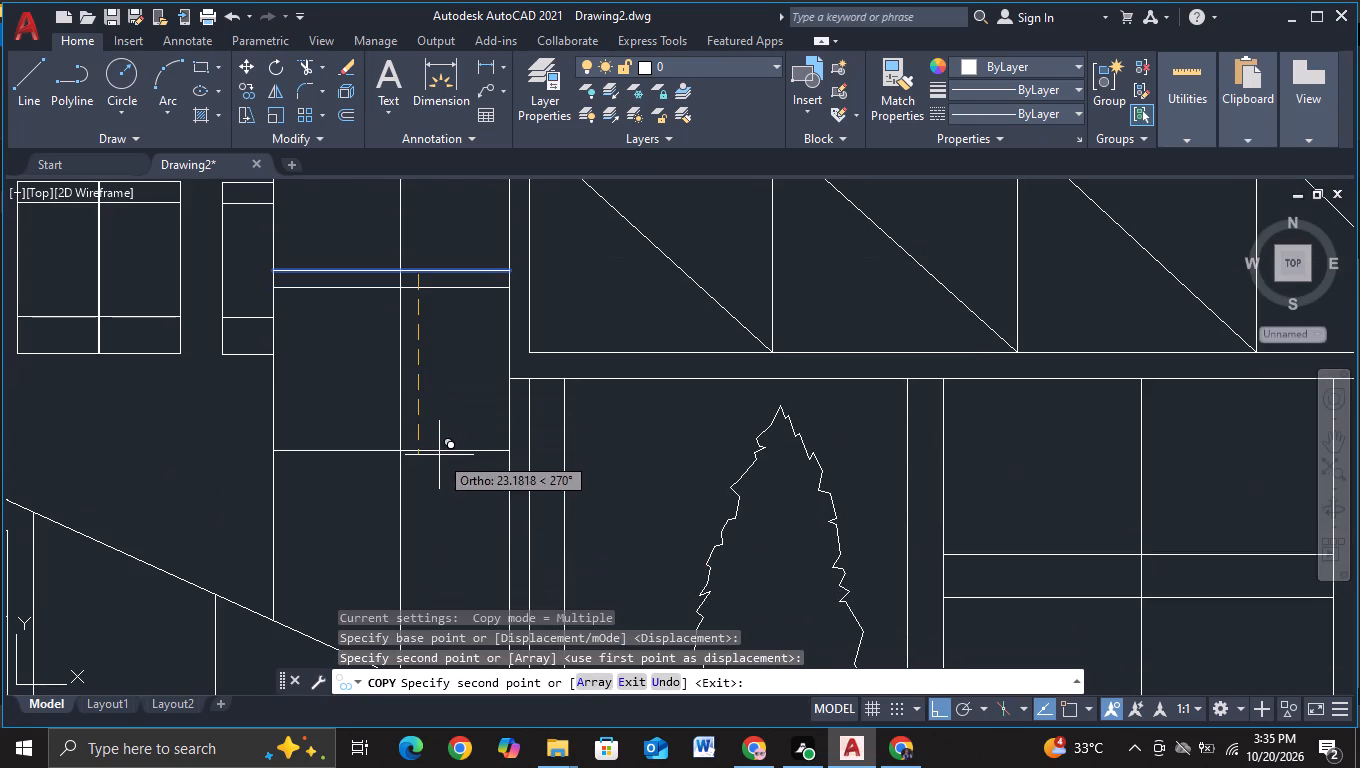
{"action": "left_click", "coordinate": [439, 483]}
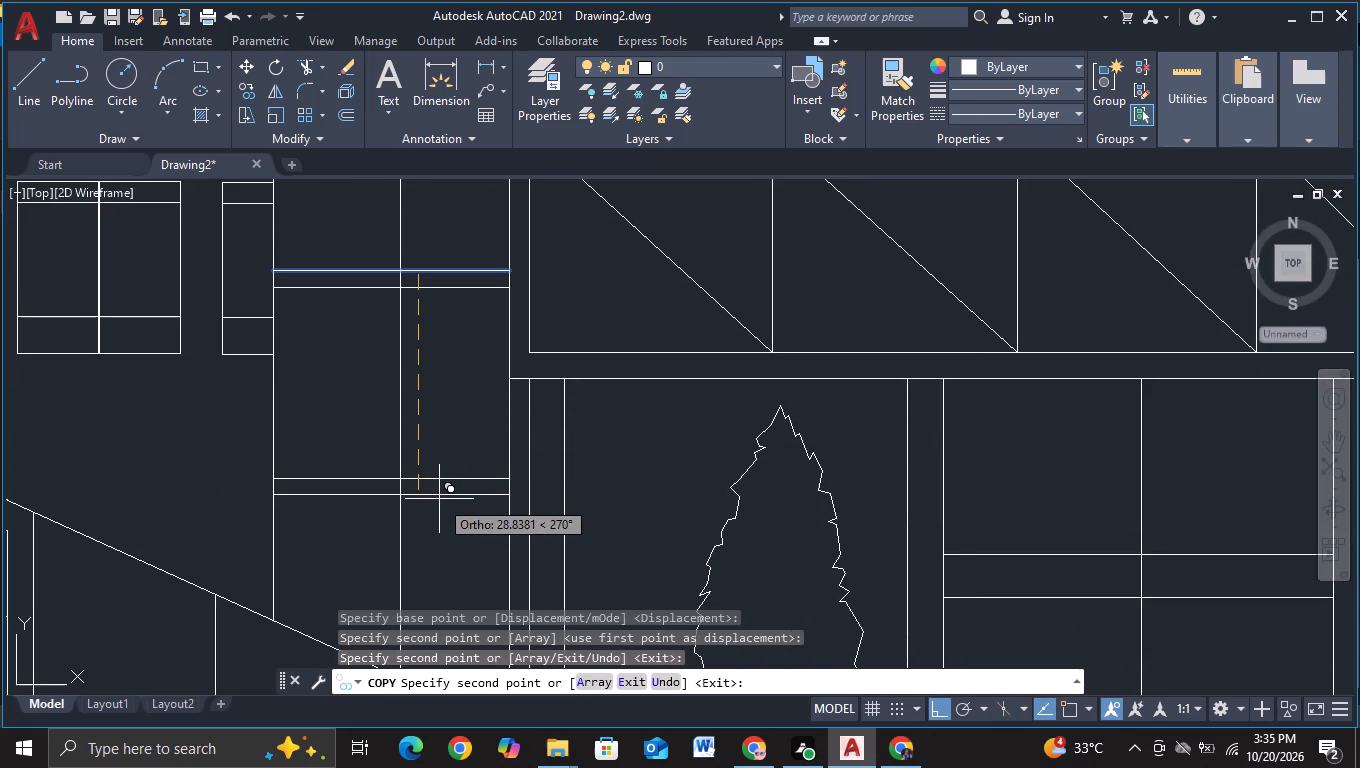
{"action": "left_click", "coordinate": [439, 499]}
{"action": "key", "text": "Escape"}
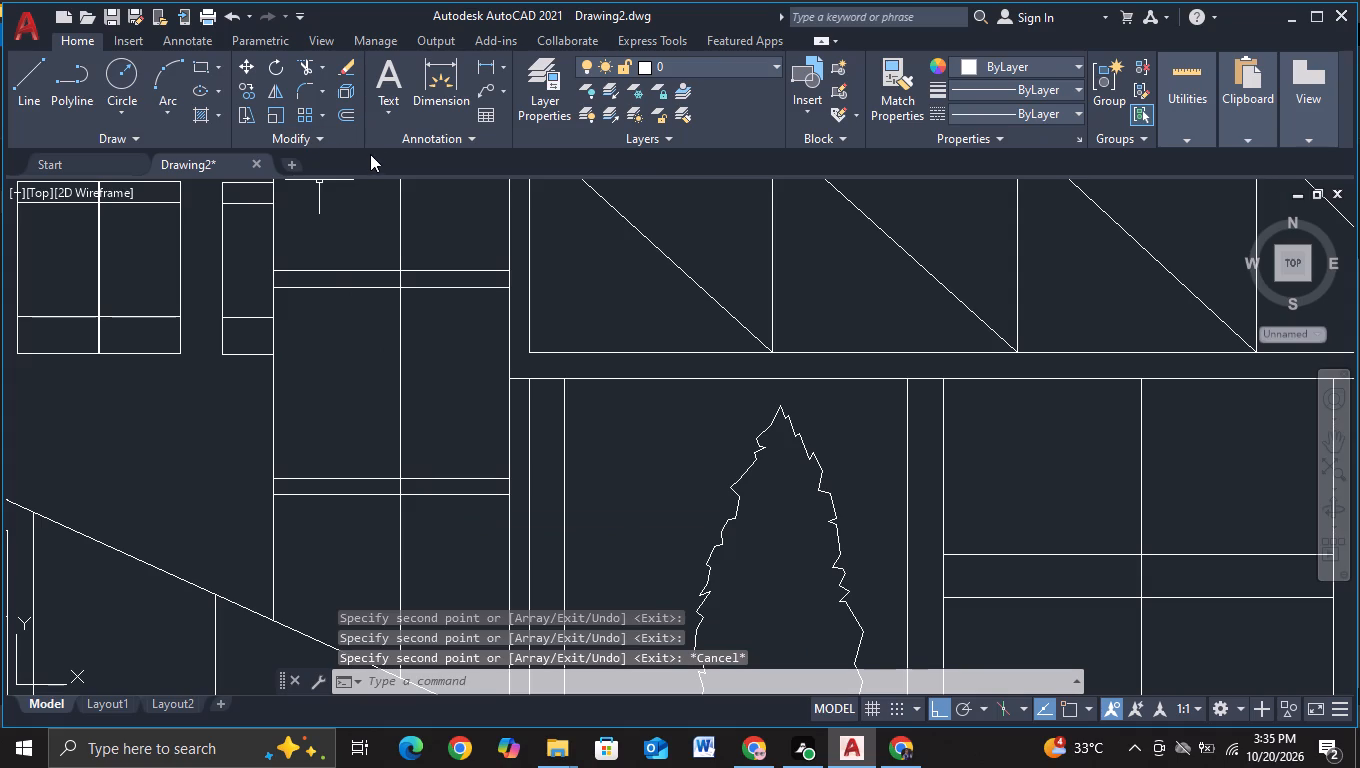
Copy the block's middle vertical line a short distance away from the bridge to form a narrow vertical strip.
{"action": "scroll", "coordinate": [372, 167], "scroll_direction": "down", "scroll_amount": 1}
{"action": "scroll", "coordinate": [407, 256], "scroll_direction": "down", "scroll_amount": 2}
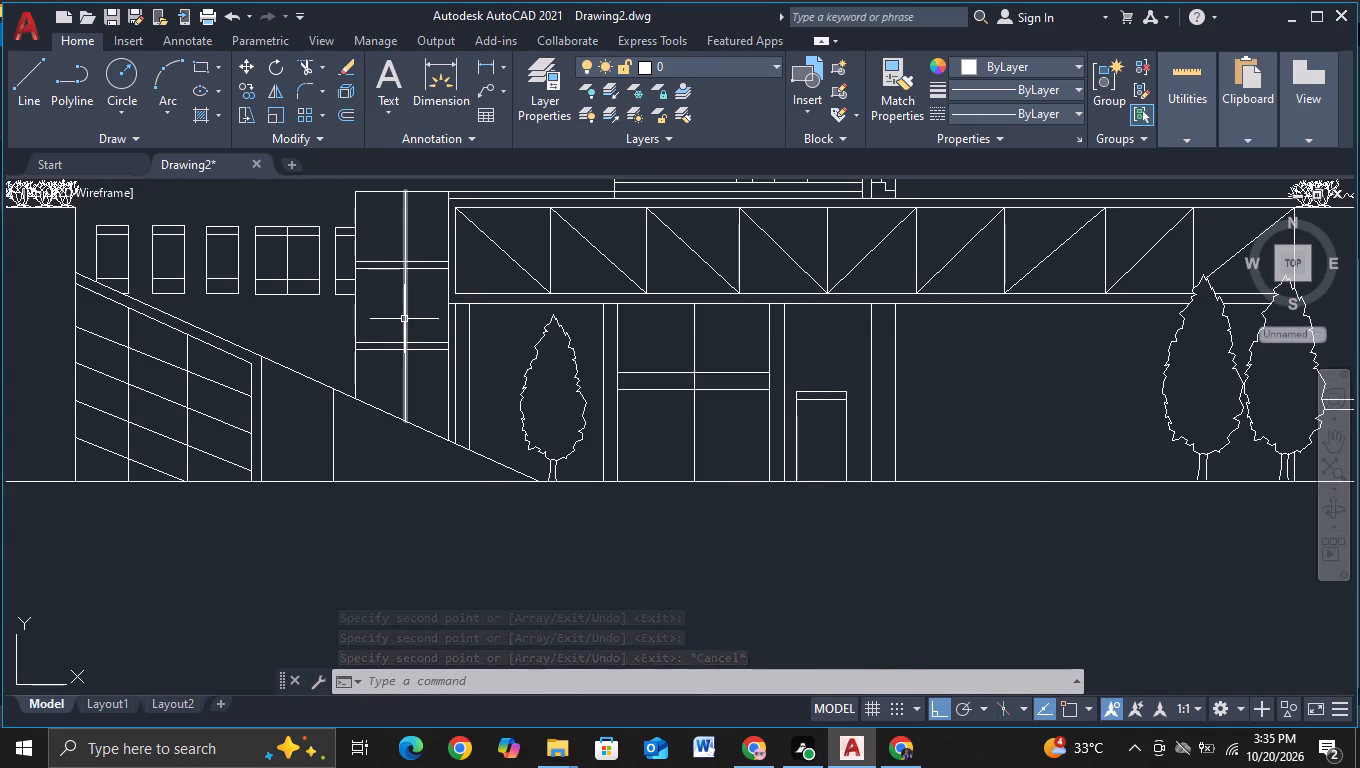
{"action": "left_click", "coordinate": [404, 319]}
{"action": "key", "text": "c"}
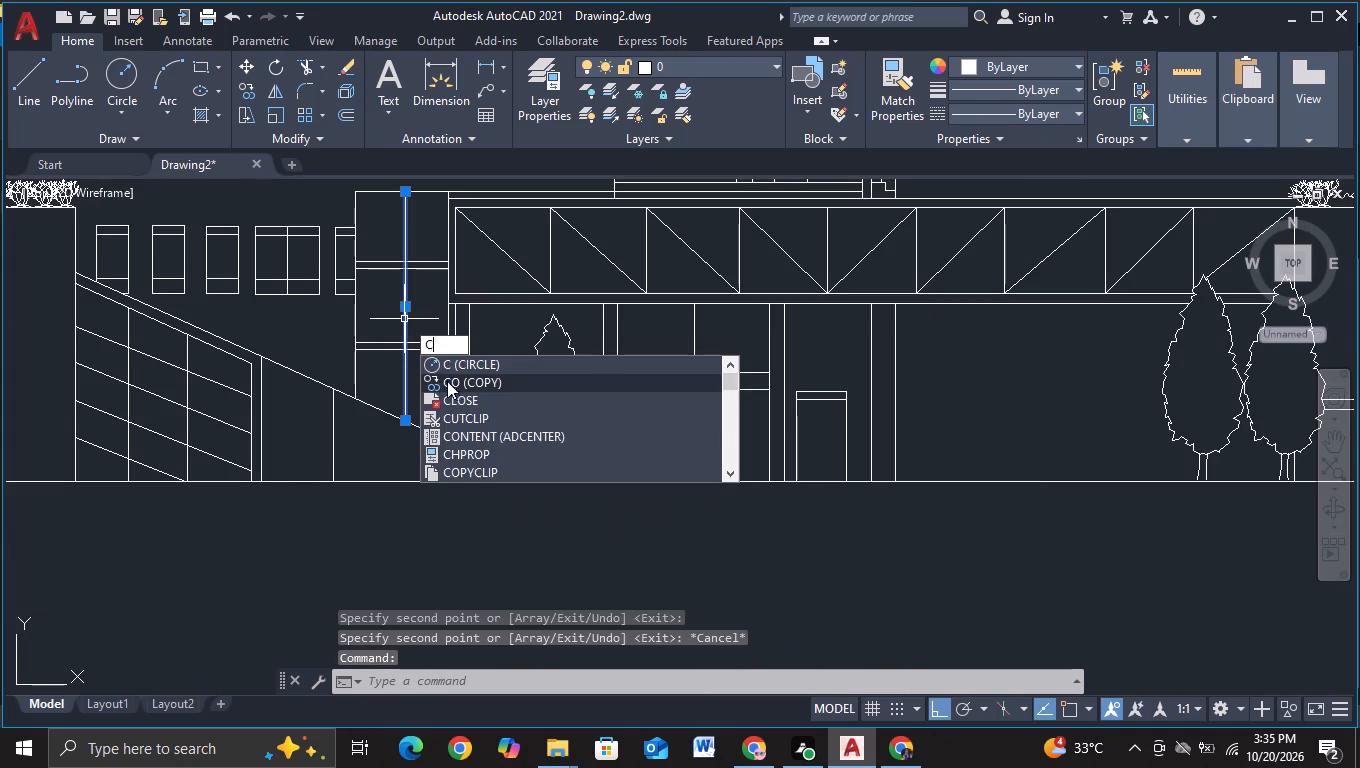
{"action": "left_click", "coordinate": [449, 382]}
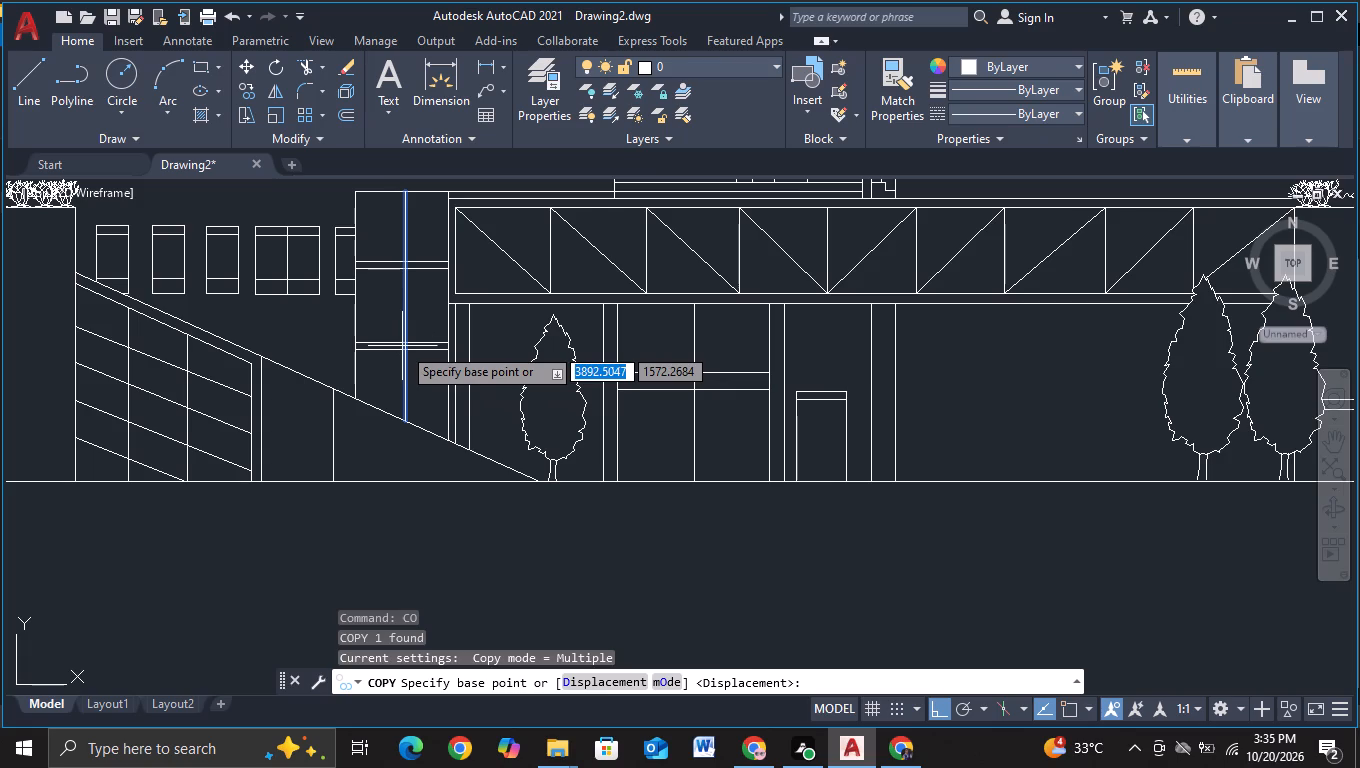
{"action": "left_click", "coordinate": [404, 344]}
{"action": "left_click", "coordinate": [398, 345]}
{"action": "key", "text": "Escape"}
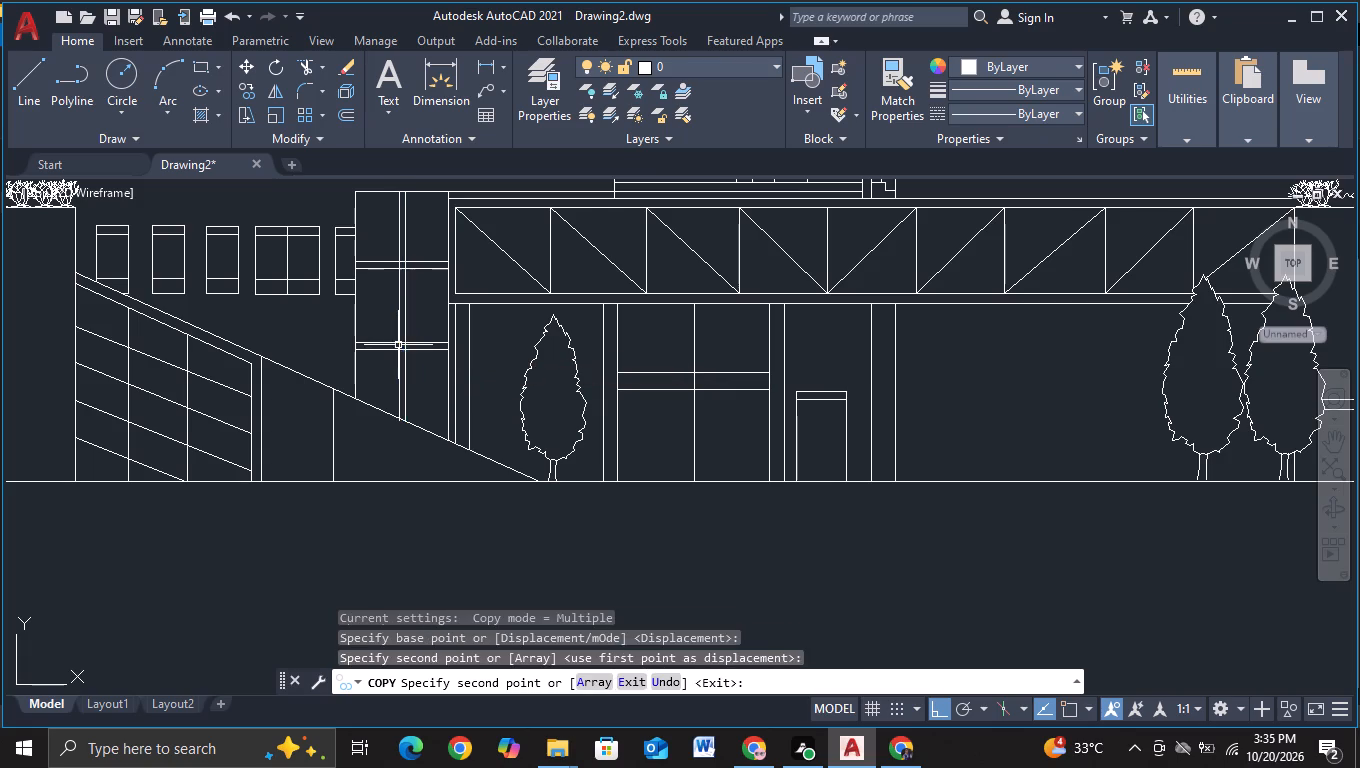
Trim the four horizontal band lines and the block's top edge between the two middle vertical lines.
{"action": "scroll", "coordinate": [416, 352], "scroll_direction": "up", "scroll_amount": 1}
{"action": "left_click", "coordinate": [304, 70]}
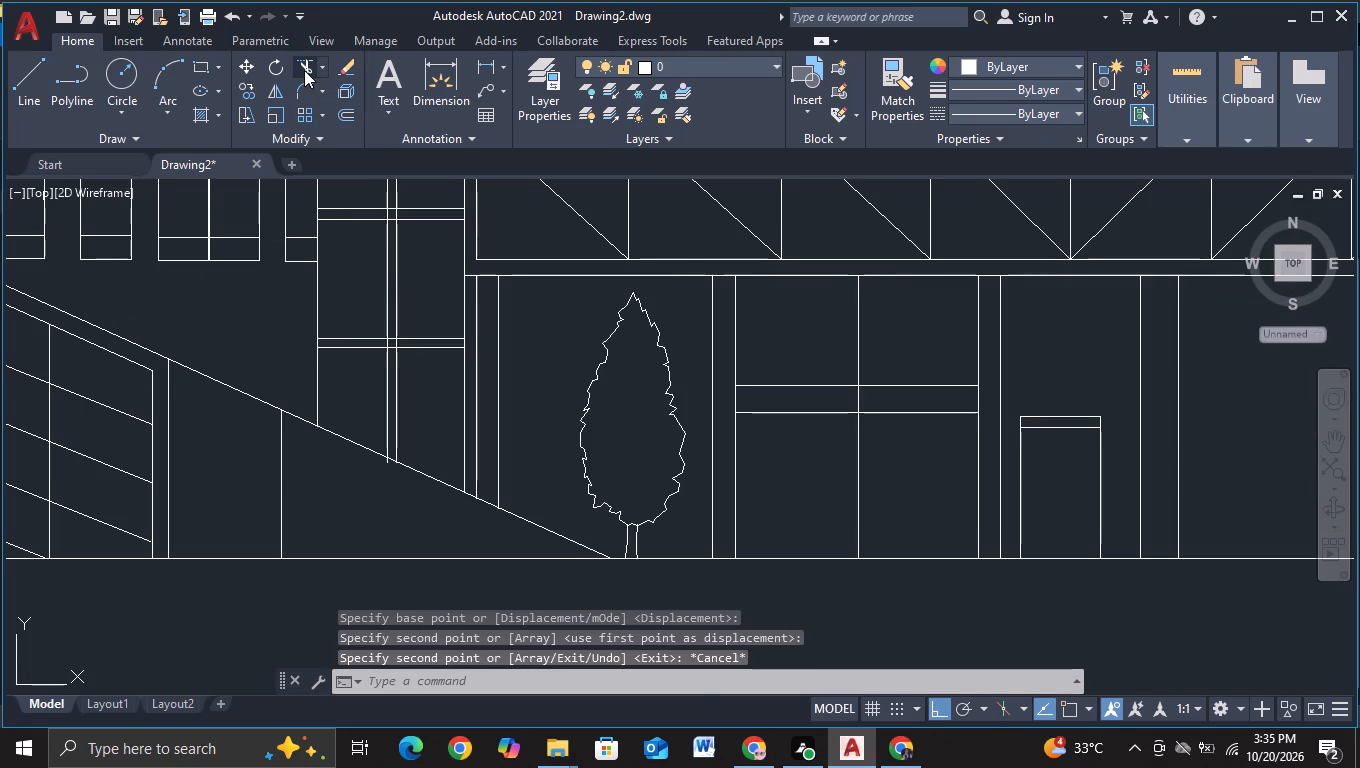
{"action": "left_click", "coordinate": [391, 340]}
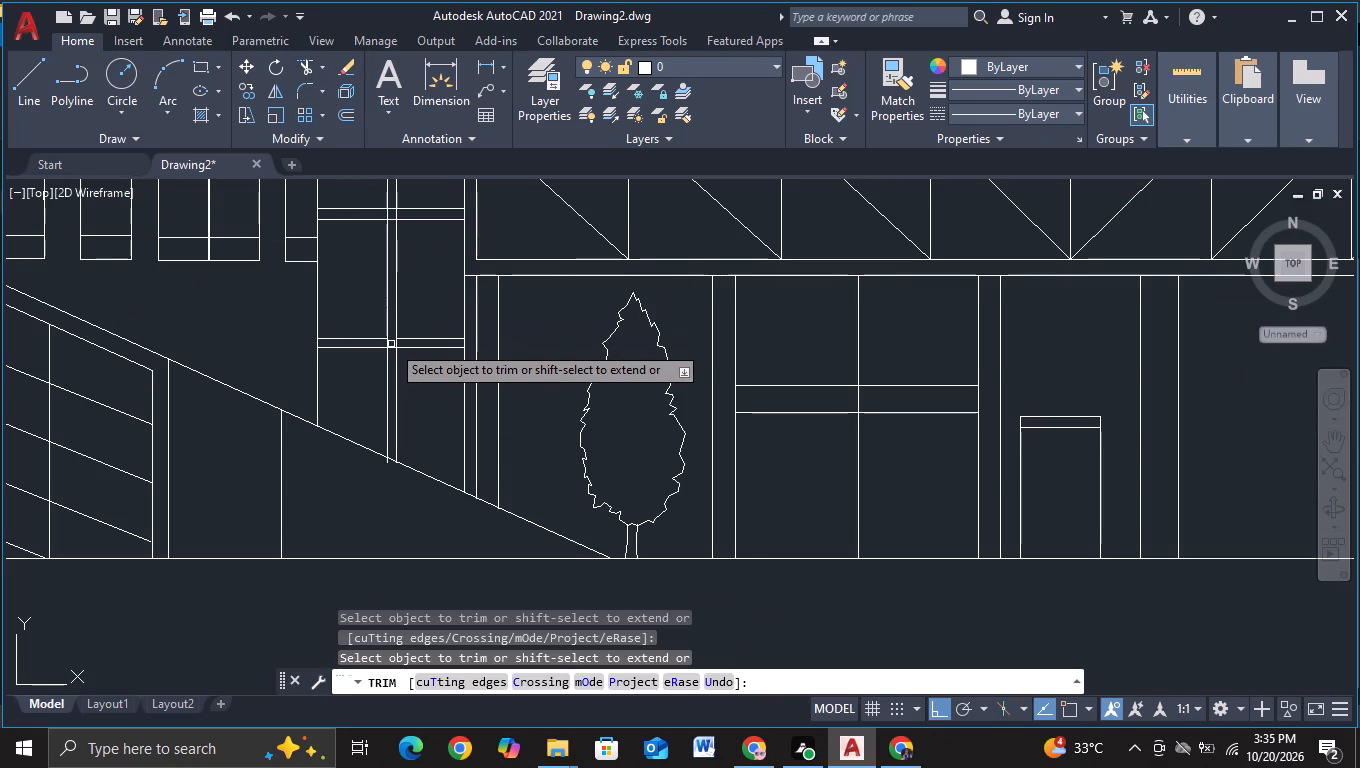
{"action": "left_click", "coordinate": [391, 347]}
{"action": "middle_click_drag", "start_coordinate": [389, 280], "coordinate": [396, 449]}
{"action": "scroll", "coordinate": [396, 412], "scroll_direction": "up", "scroll_amount": 1}
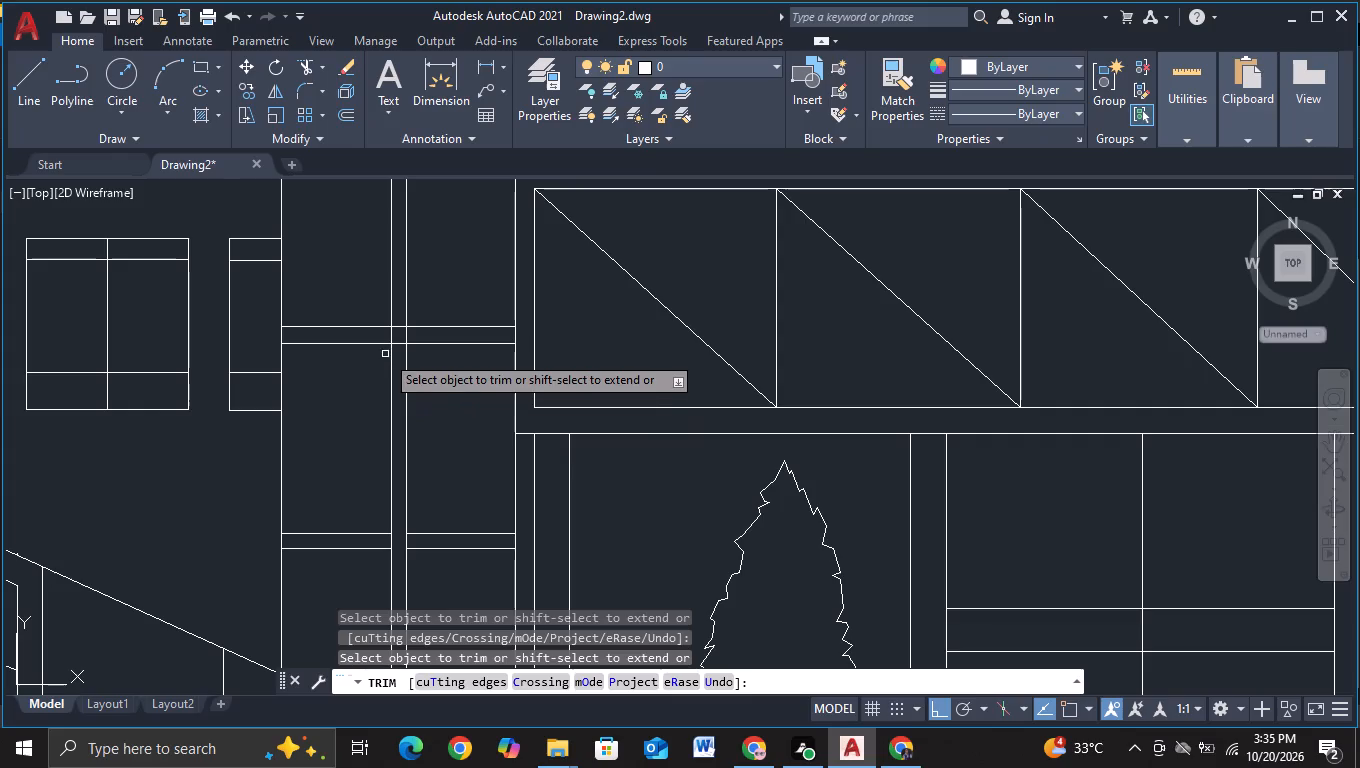
{"action": "left_click", "coordinate": [399, 327]}
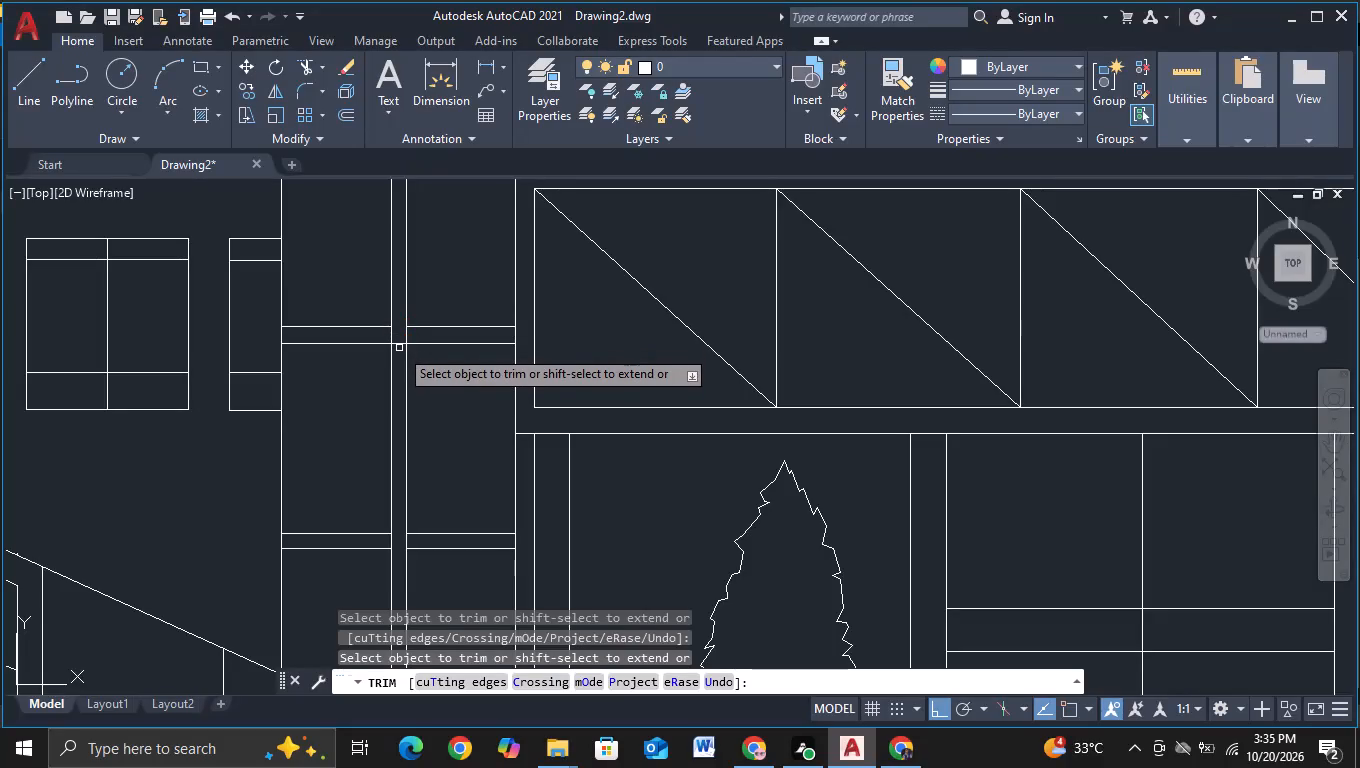
{"action": "left_click", "coordinate": [399, 345]}
{"action": "scroll", "coordinate": [399, 345], "scroll_direction": "down", "scroll_amount": 2}
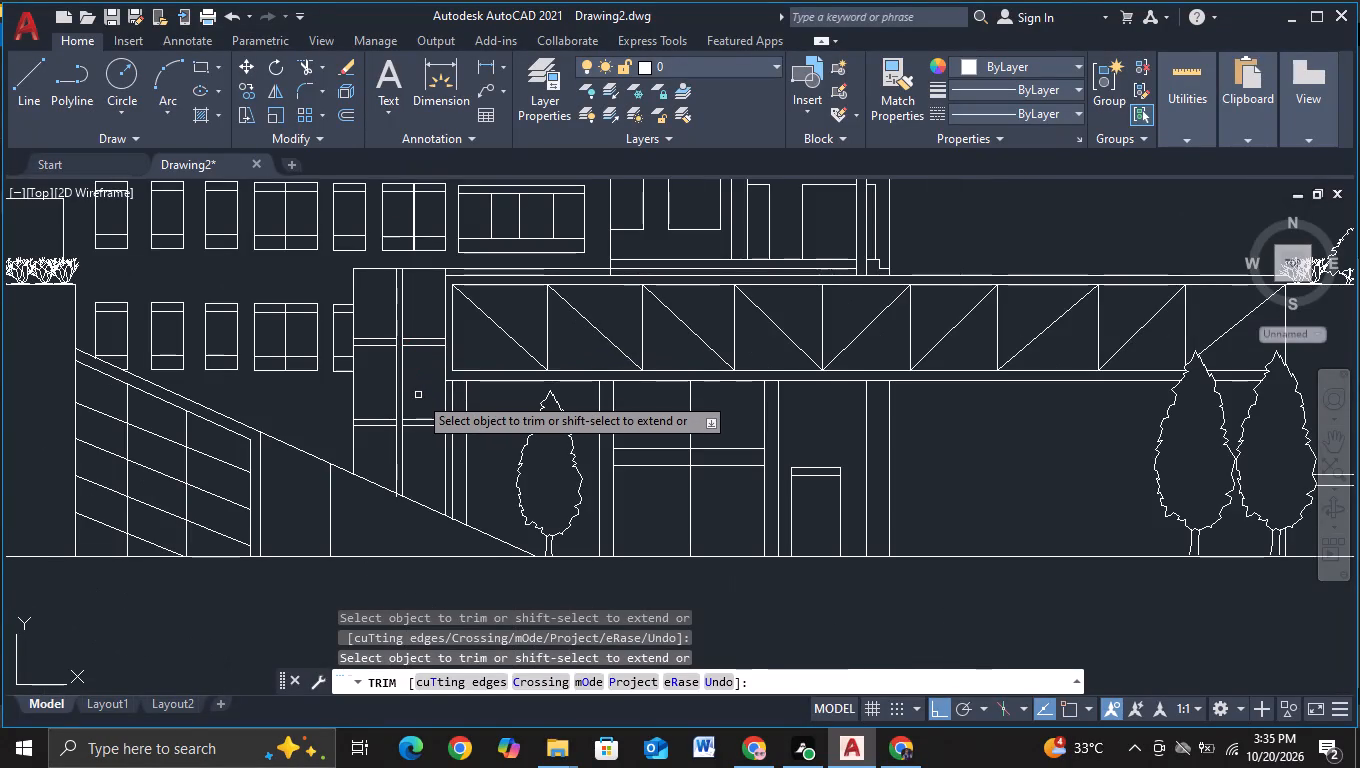
{"action": "scroll", "coordinate": [398, 271], "scroll_direction": "up", "scroll_amount": 2}
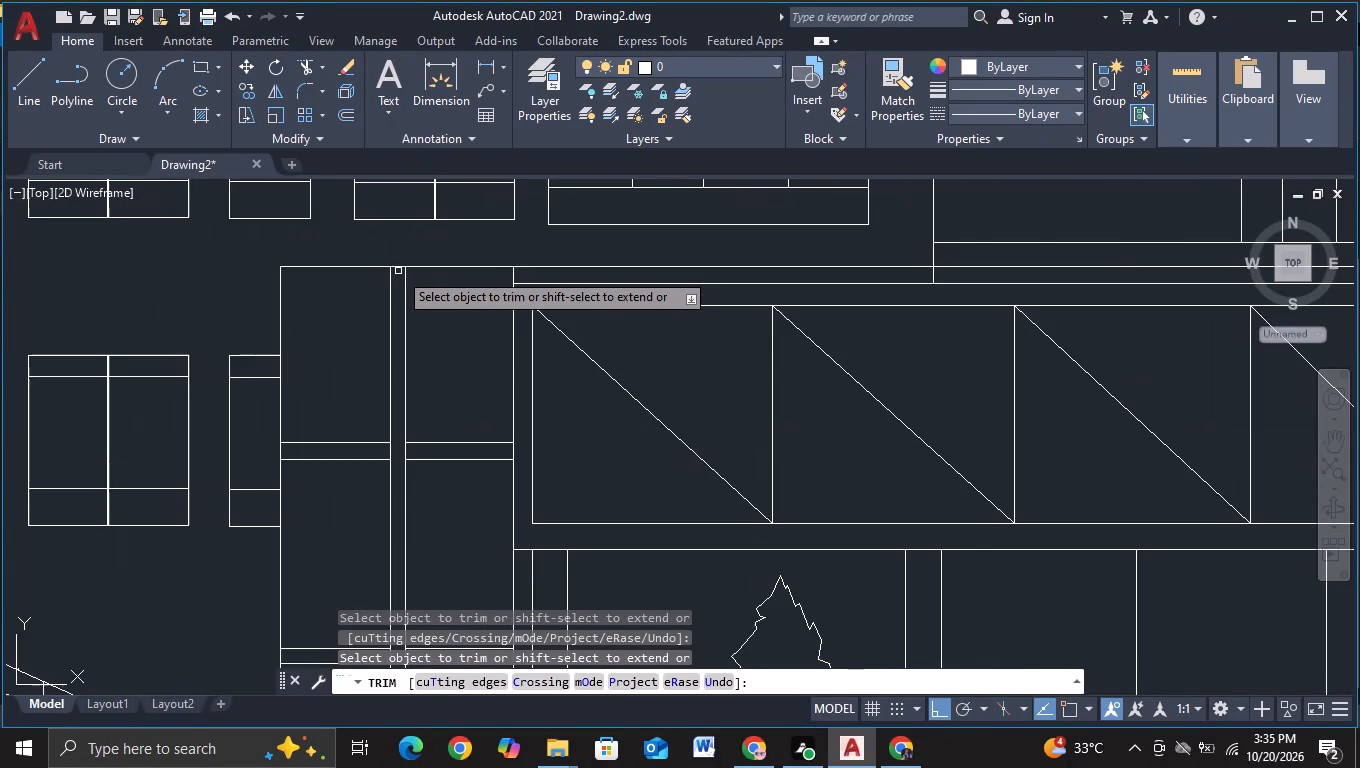
{"action": "left_click", "coordinate": [398, 269]}
{"action": "scroll", "coordinate": [398, 269], "scroll_direction": "down", "scroll_amount": 3}
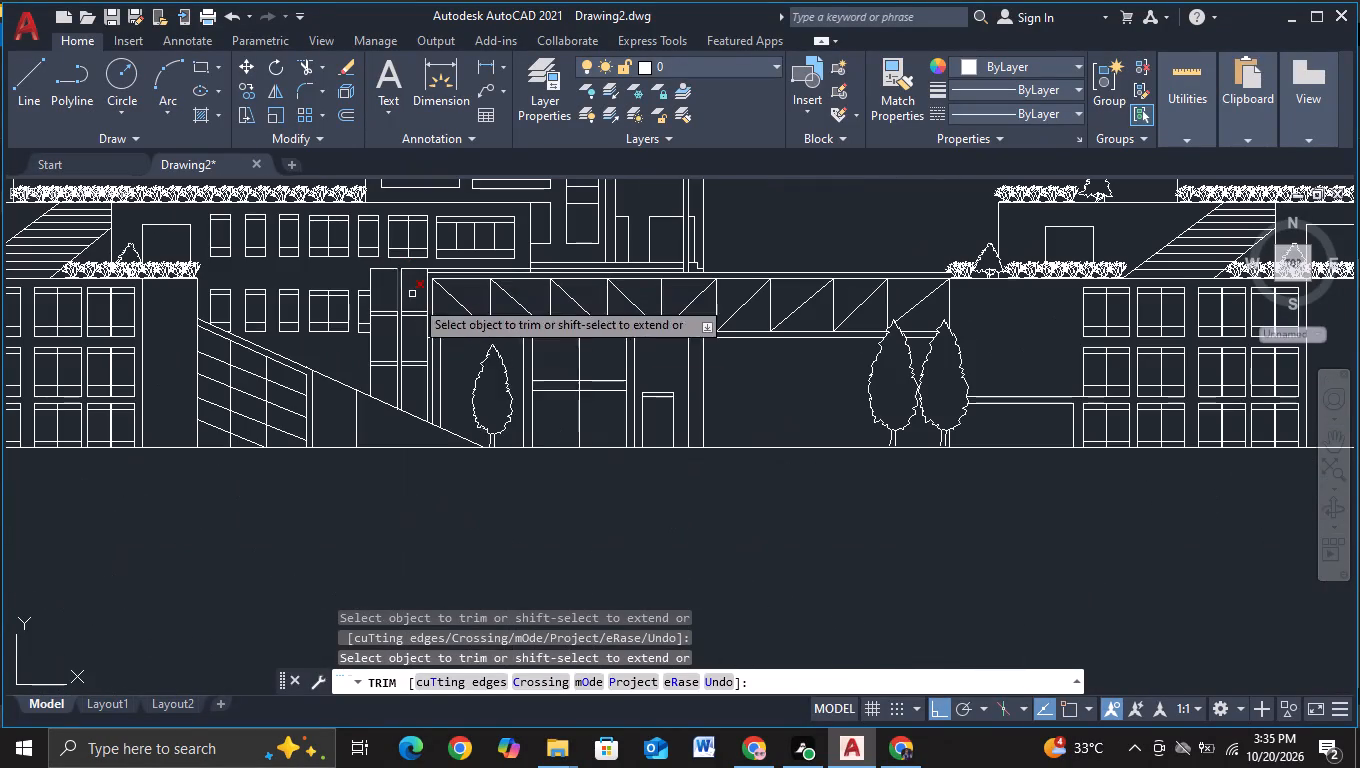
{"action": "key", "text": "Escape"}
Trim the end of the narrow strip's vertical line that overshoots the sloped ramp line at the block's base.
{"action": "scroll", "coordinate": [411, 395], "scroll_direction": "up", "scroll_amount": 1}
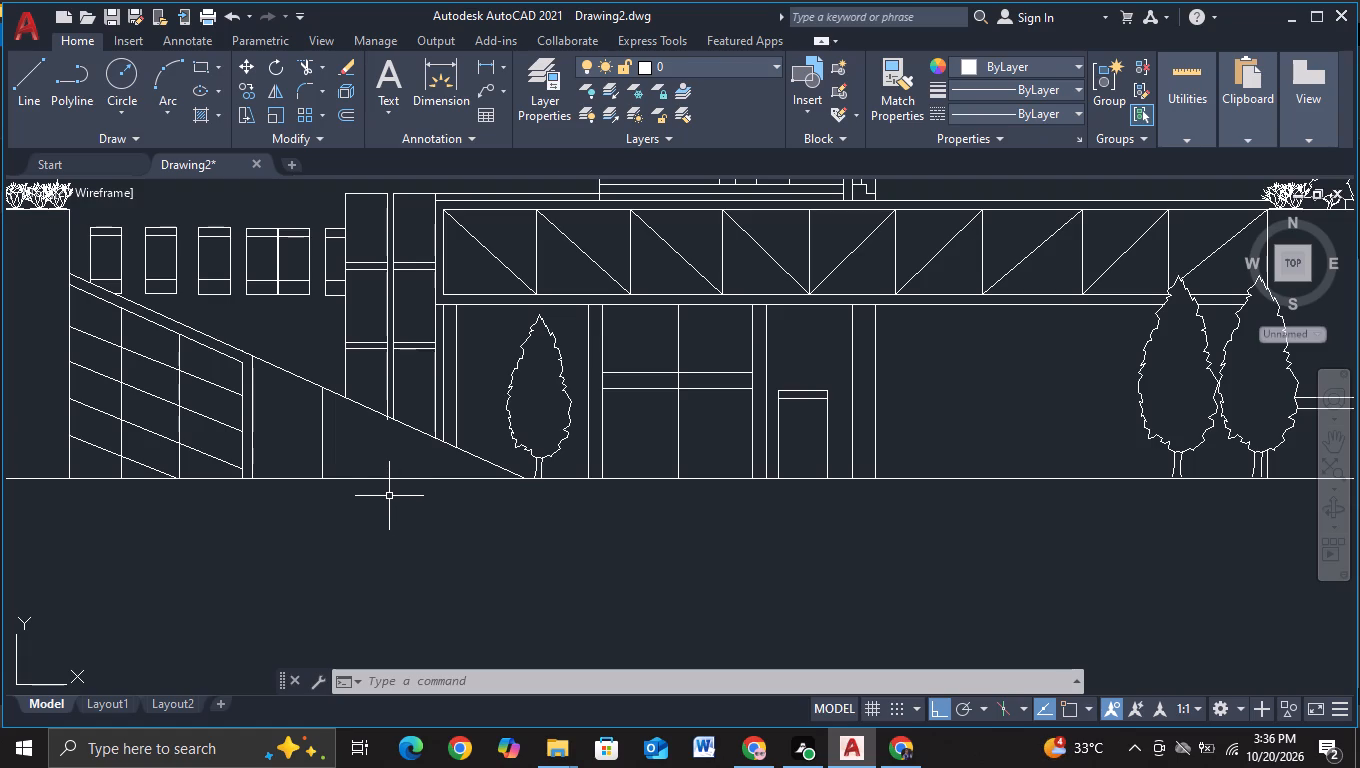
{"action": "scroll", "coordinate": [374, 382], "scroll_direction": "up", "scroll_amount": 1}
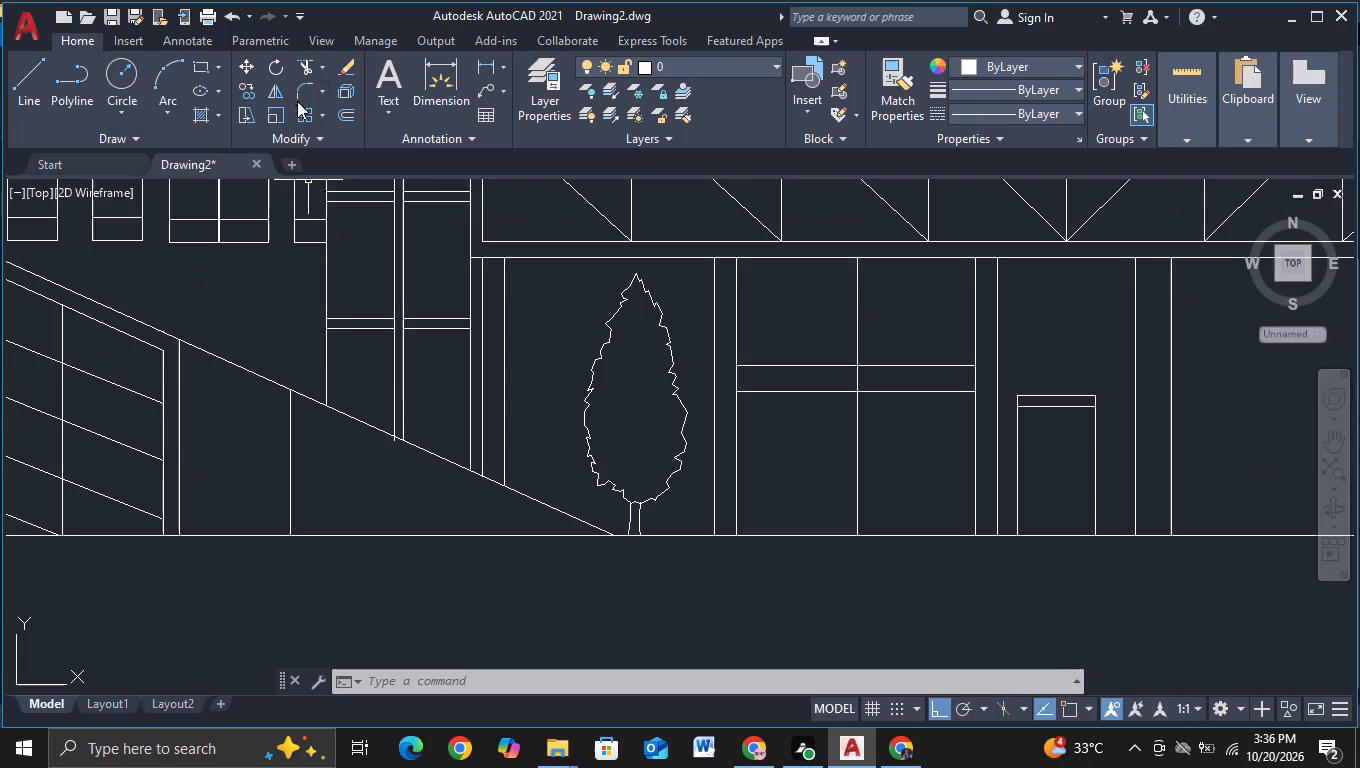
{"action": "left_click", "coordinate": [303, 74]}
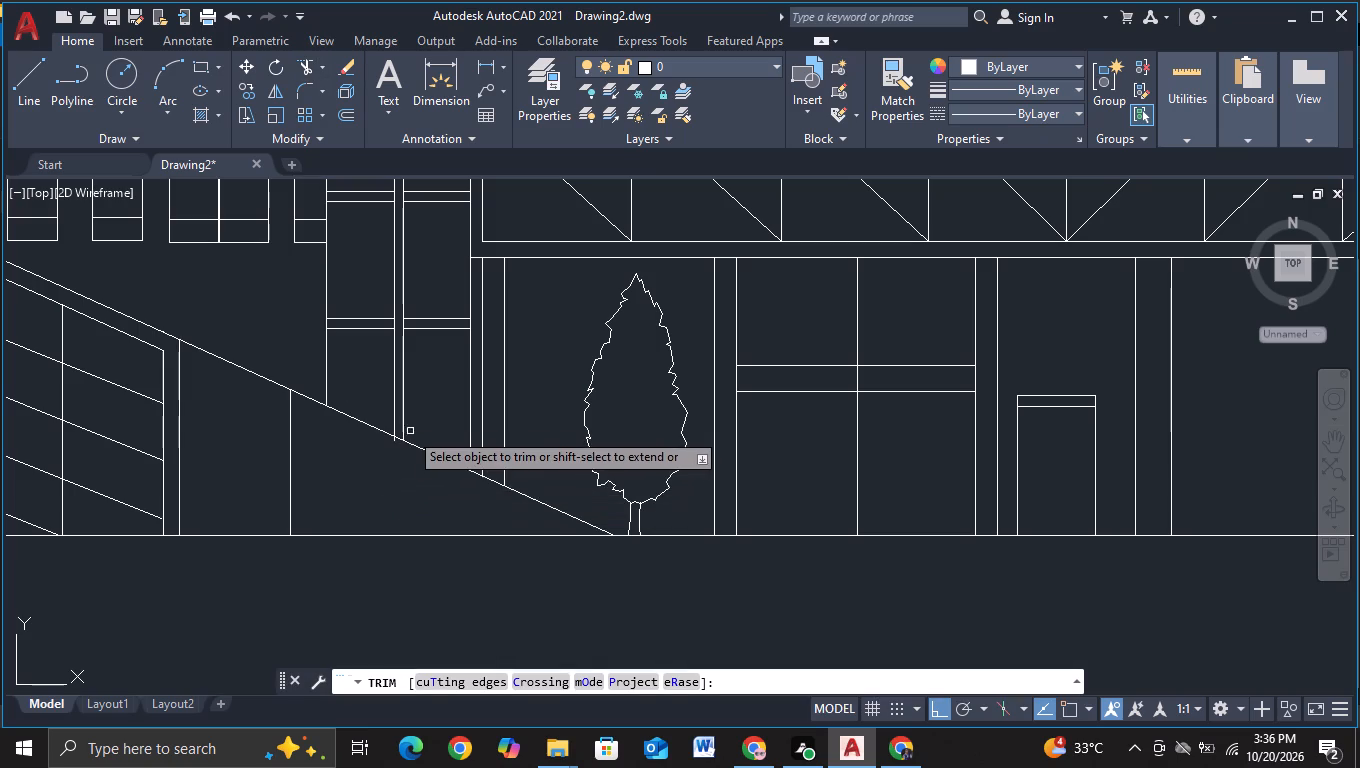
{"action": "left_click", "coordinate": [392, 442]}
{"action": "scroll", "coordinate": [346, 525], "scroll_direction": "down", "scroll_amount": 2}
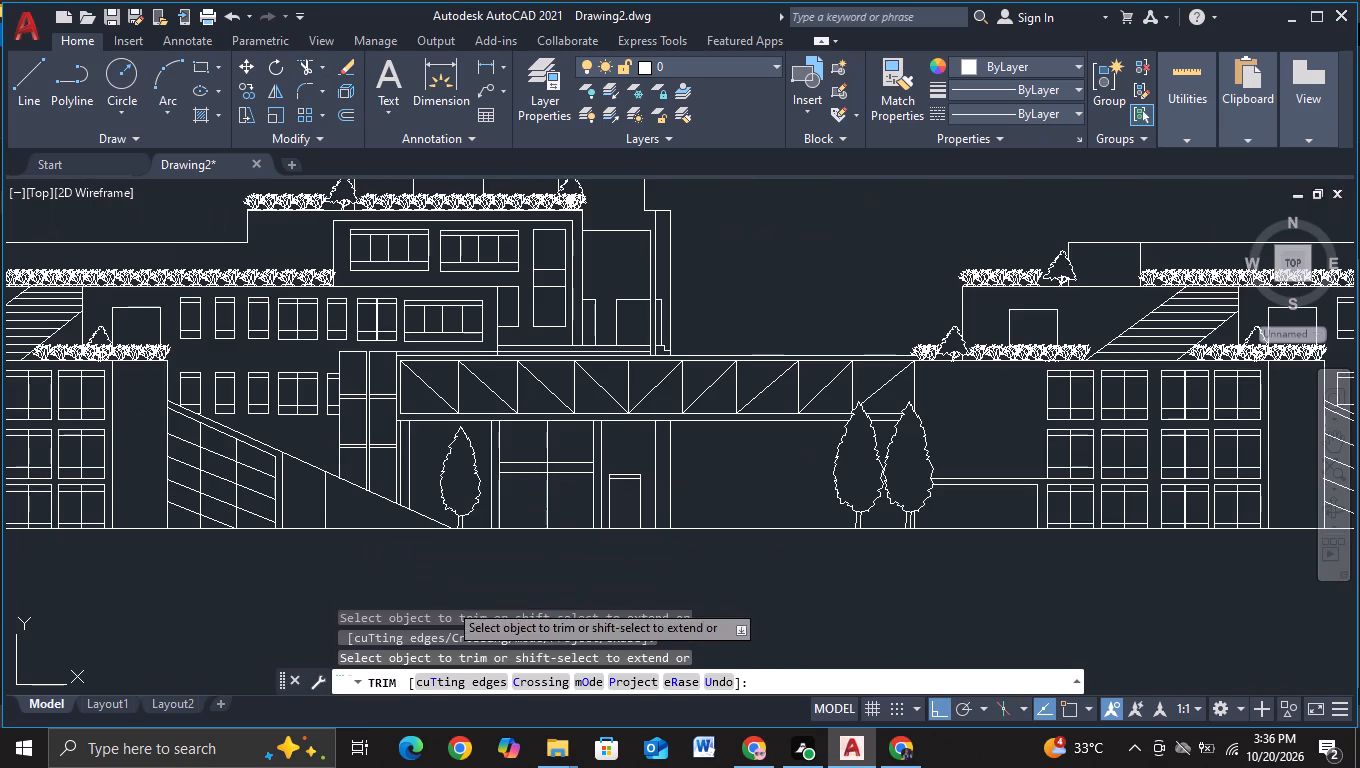
{"action": "key", "text": "Escape"}
Draw a horizontal line about 42.8 units long from the middle-row end window's lower transom across the blank end bay, past the wall edge.
{"action": "middle_click_drag", "start_coordinate": [428, 586], "coordinate": [654, 535]}
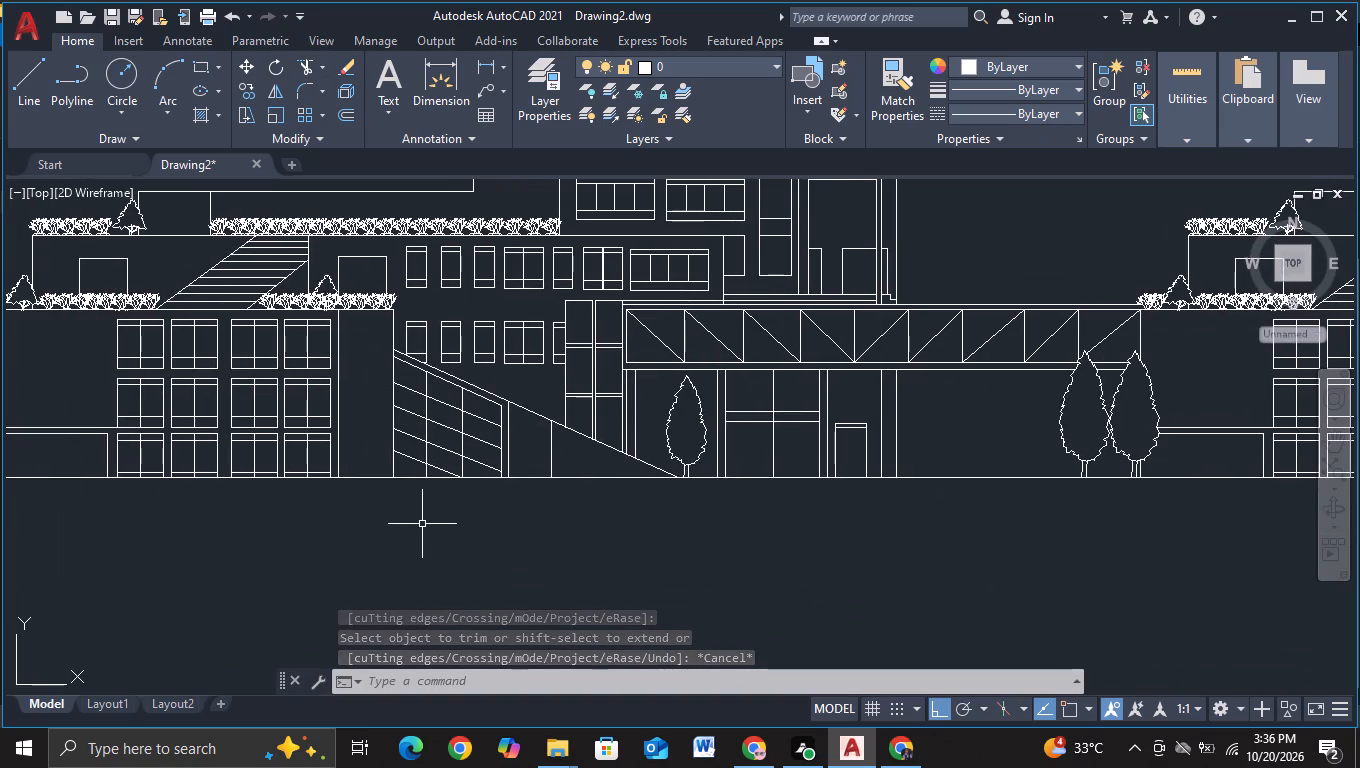
{"action": "scroll", "coordinate": [384, 531], "scroll_direction": "down", "scroll_amount": 1}
{"action": "middle_click_drag", "start_coordinate": [404, 532], "coordinate": [448, 522]}
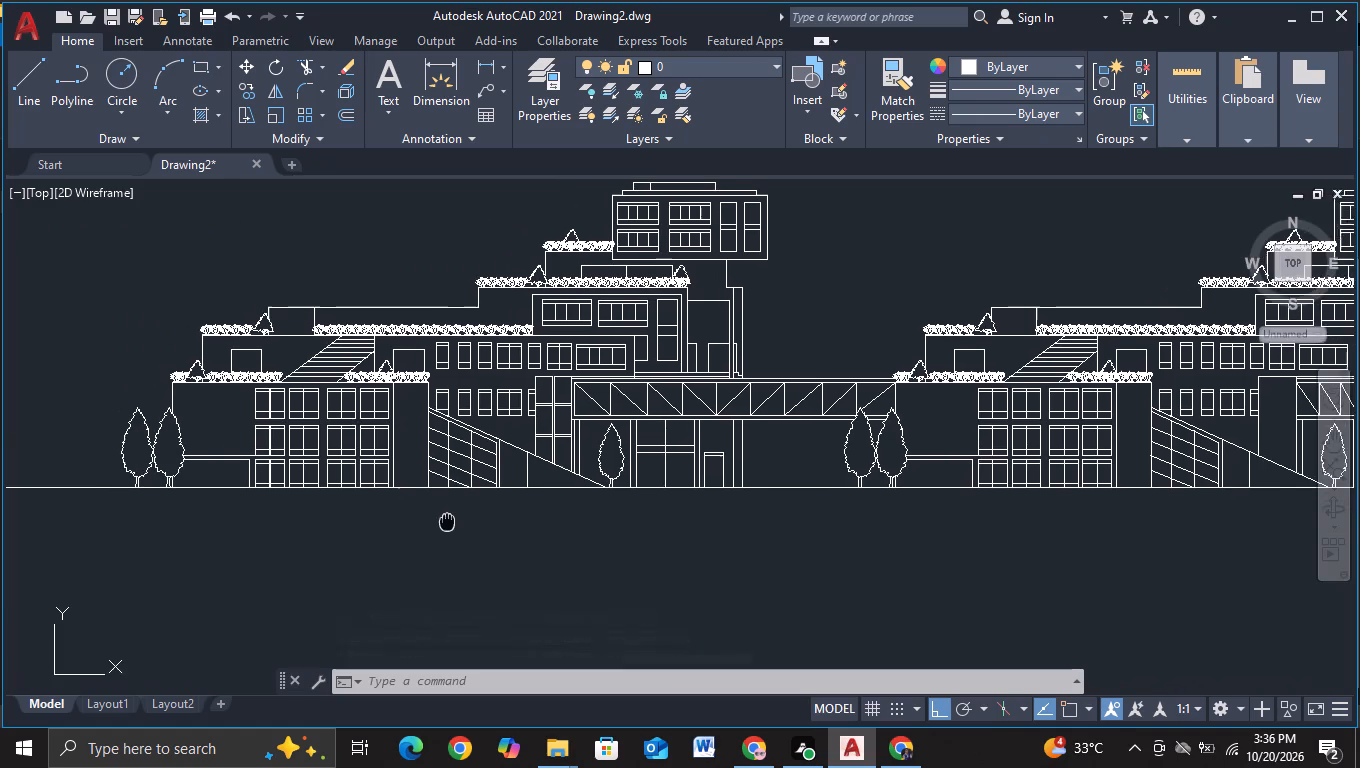
{"action": "middle_click_drag", "start_coordinate": [448, 522], "coordinate": [439, 520]}
{"action": "scroll", "coordinate": [432, 521], "scroll_direction": "up", "scroll_amount": 1}
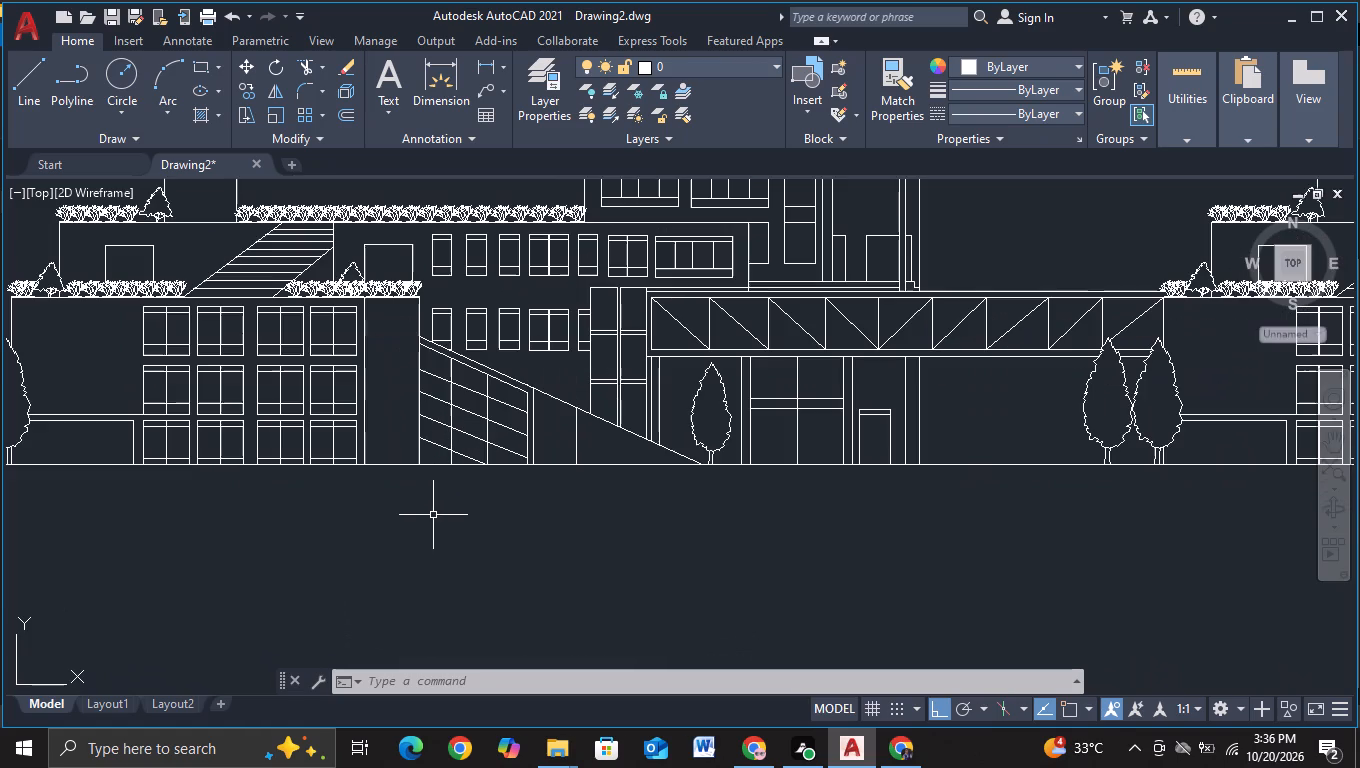
{"action": "left_click", "coordinate": [37, 98]}
{"action": "scroll", "coordinate": [360, 308], "scroll_direction": "up", "scroll_amount": 1}
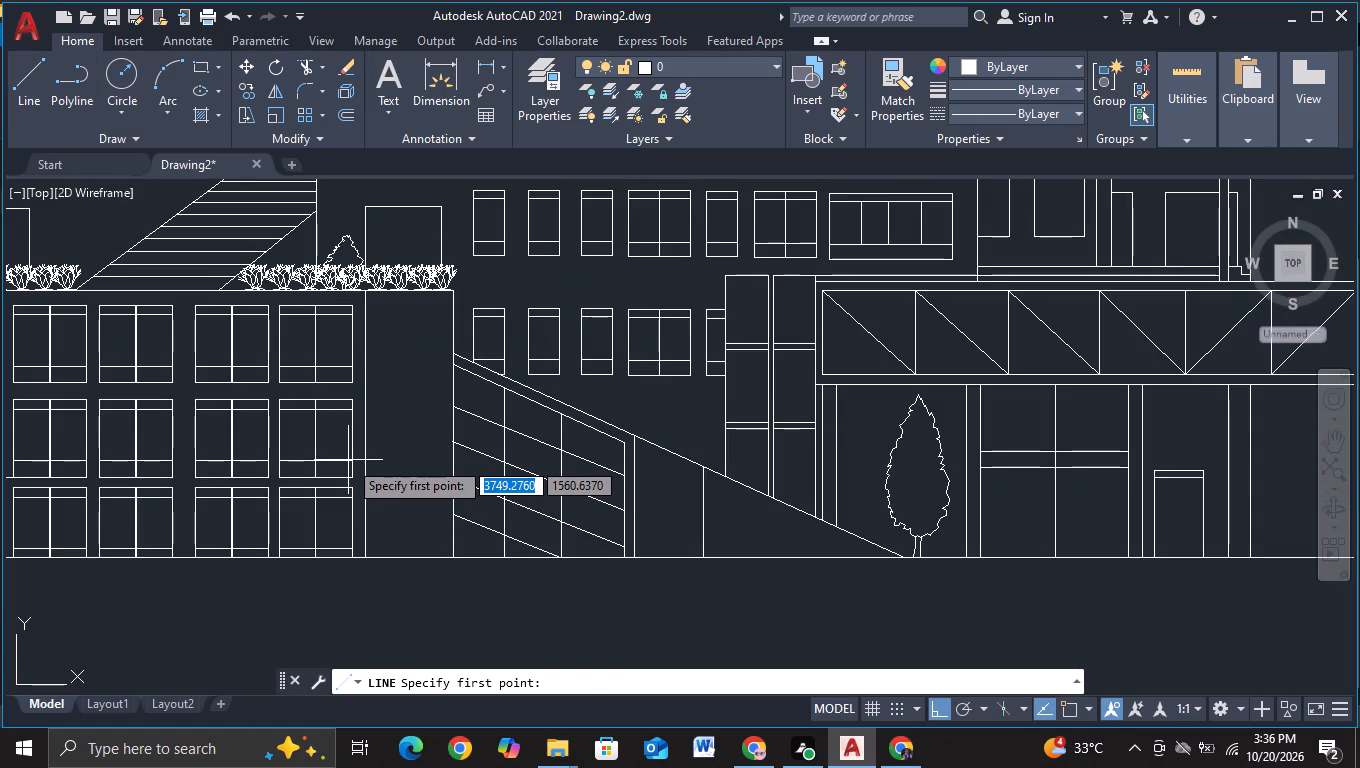
{"action": "key", "text": "F3"}
{"action": "left_click", "coordinate": [349, 458]}
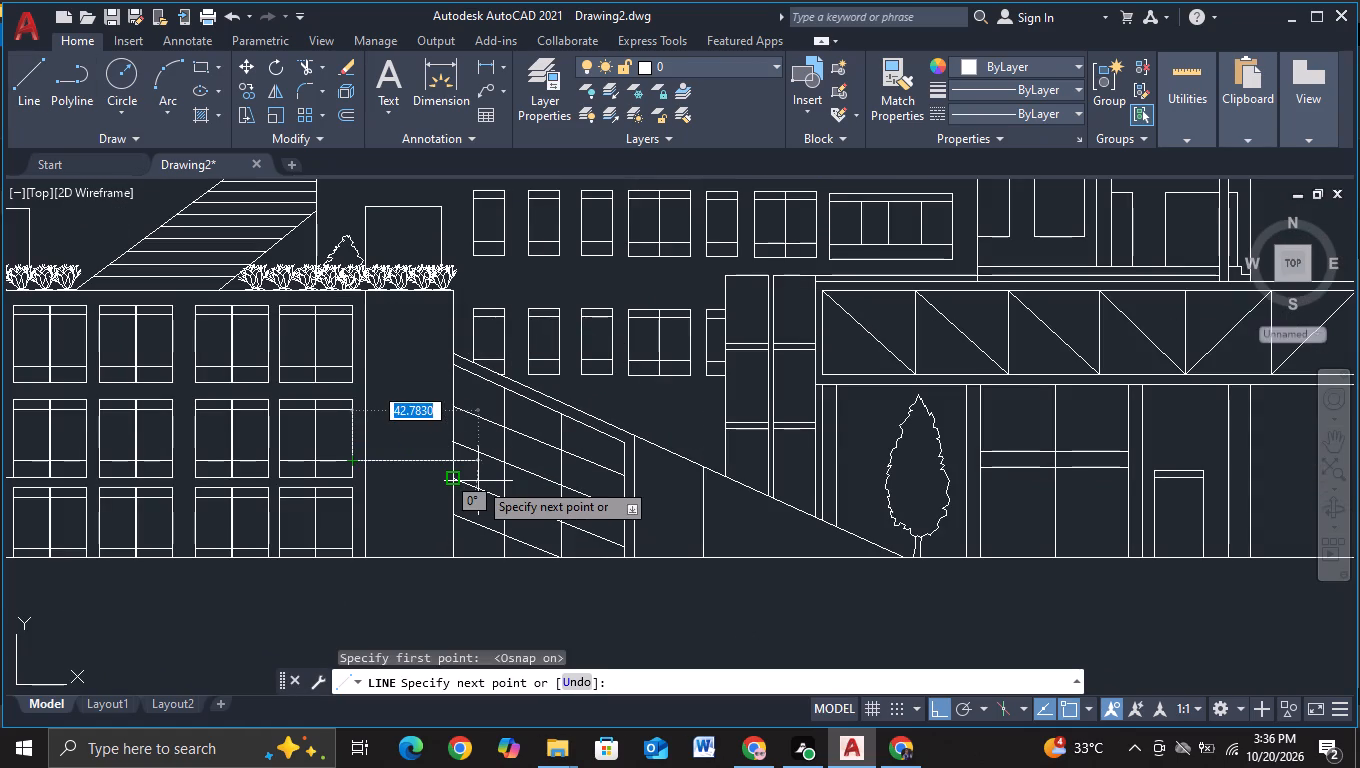
{"action": "scroll", "coordinate": [478, 481], "scroll_direction": "up", "scroll_amount": 2}
{"action": "left_click", "coordinate": [478, 481]}
{"action": "key", "text": "Escape"}
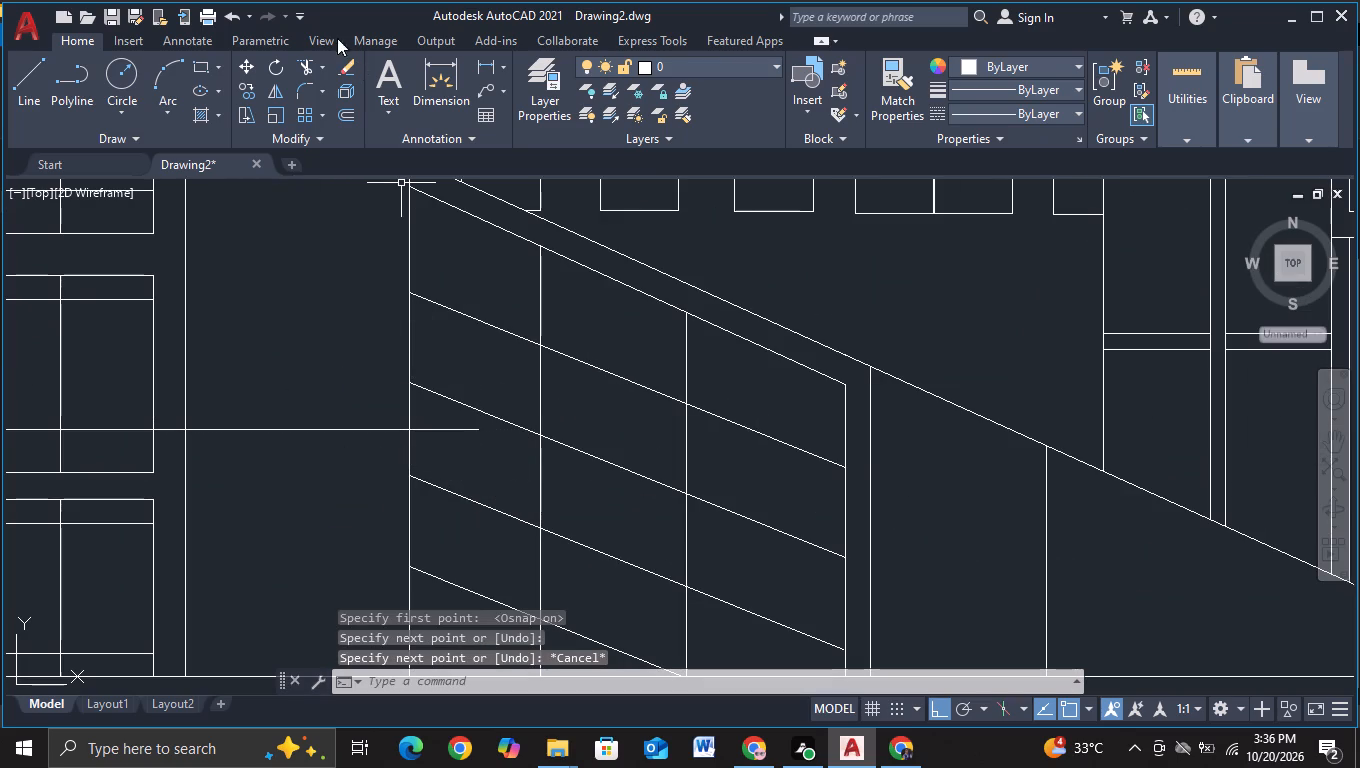
Trim both ends of the new horizontal line back to the blank end bay's vertical edges.
{"action": "left_click", "coordinate": [310, 68]}
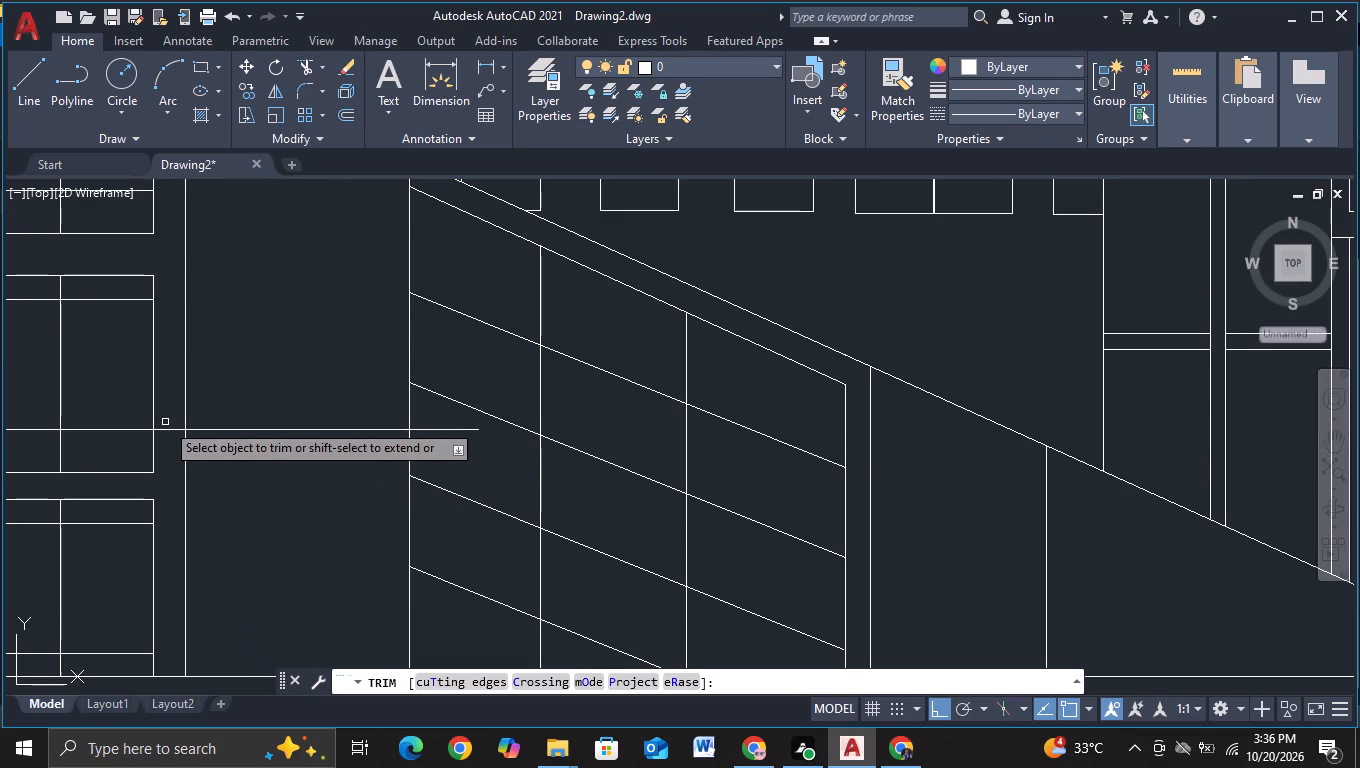
{"action": "left_click", "coordinate": [165, 428]}
{"action": "left_click", "coordinate": [467, 430]}
{"action": "scroll", "coordinate": [302, 447], "scroll_direction": "down", "scroll_amount": 2}
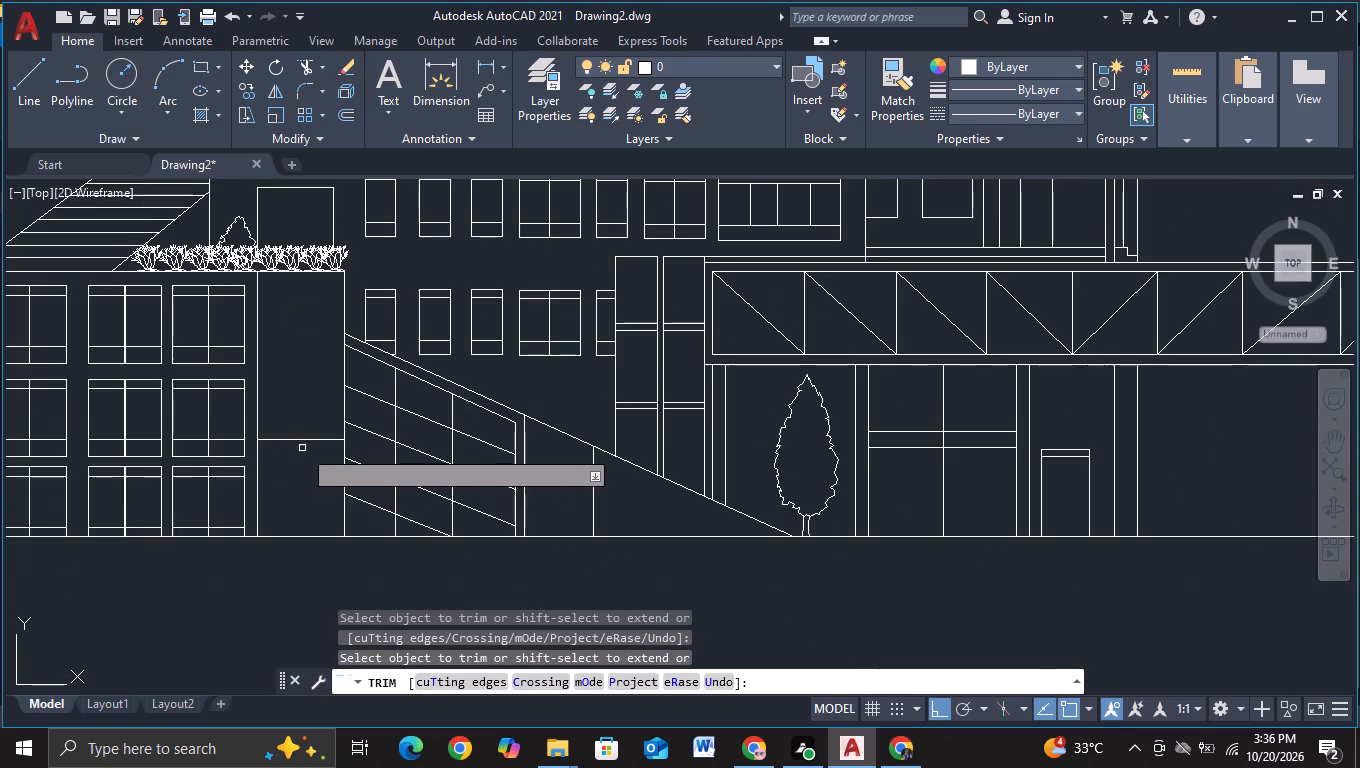
{"action": "middle_click_drag", "start_coordinate": [295, 473], "coordinate": [298, 447]}
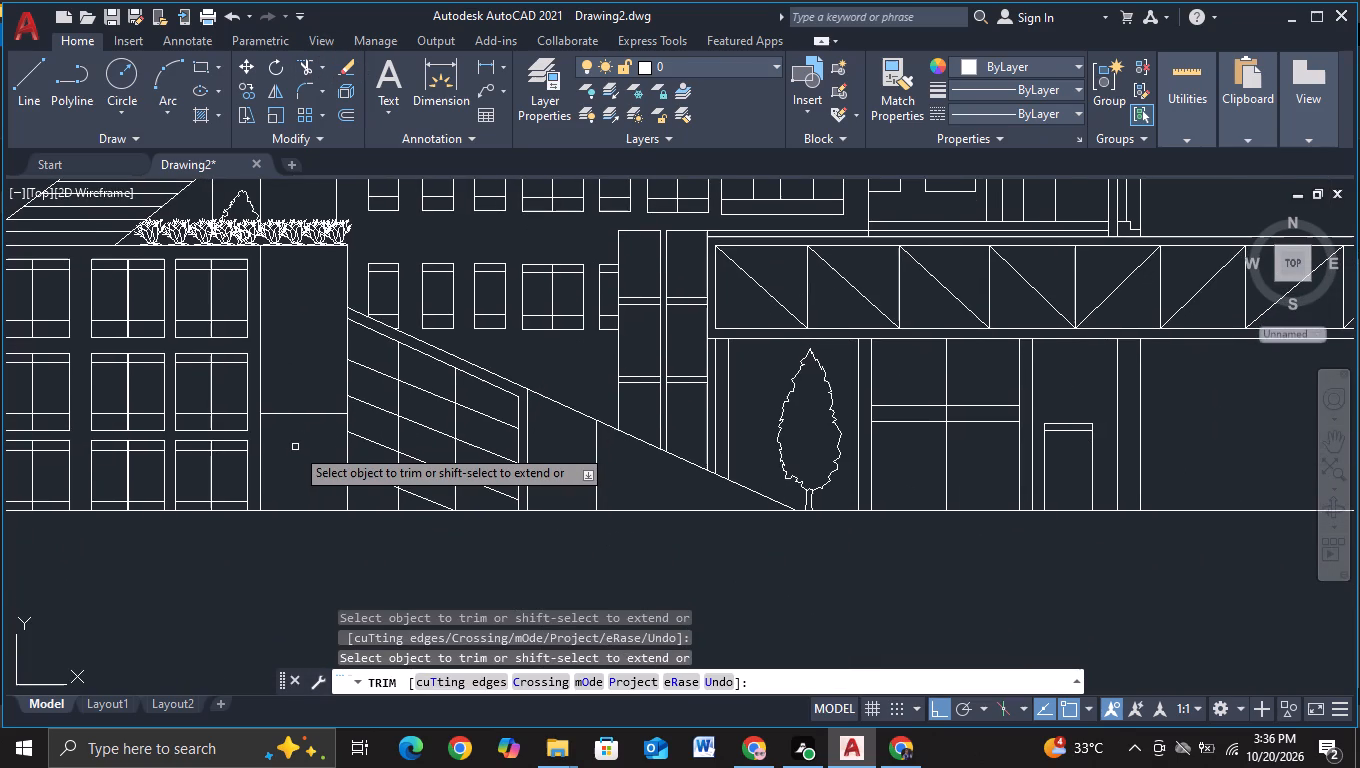
{"action": "key", "text": "Escape"}
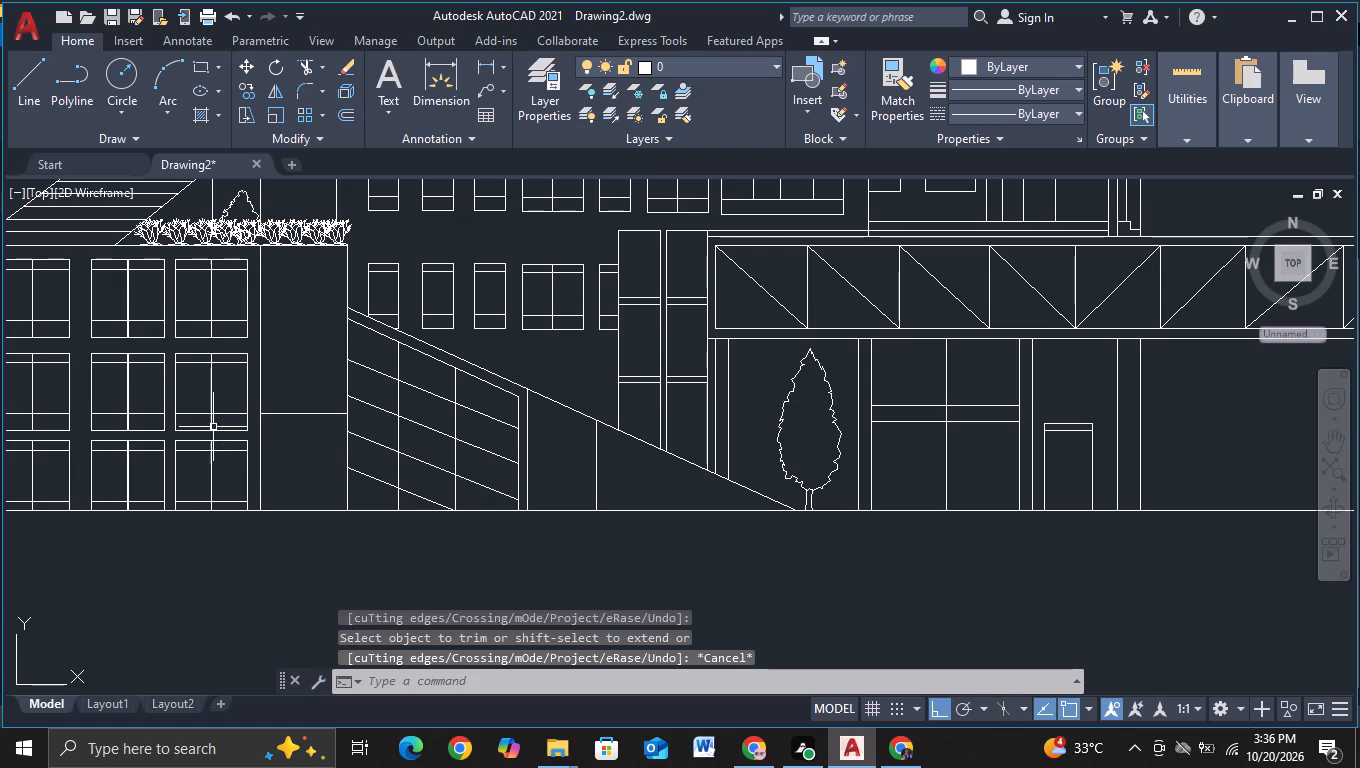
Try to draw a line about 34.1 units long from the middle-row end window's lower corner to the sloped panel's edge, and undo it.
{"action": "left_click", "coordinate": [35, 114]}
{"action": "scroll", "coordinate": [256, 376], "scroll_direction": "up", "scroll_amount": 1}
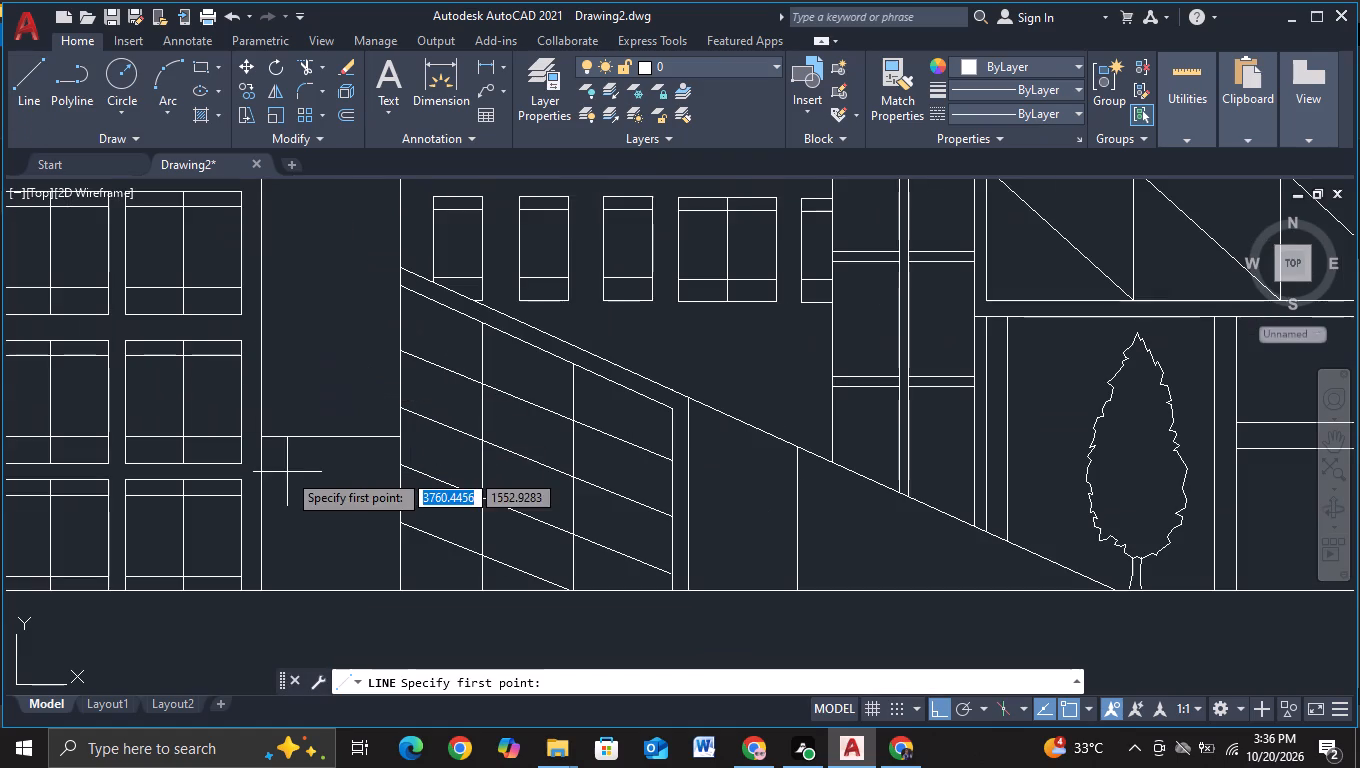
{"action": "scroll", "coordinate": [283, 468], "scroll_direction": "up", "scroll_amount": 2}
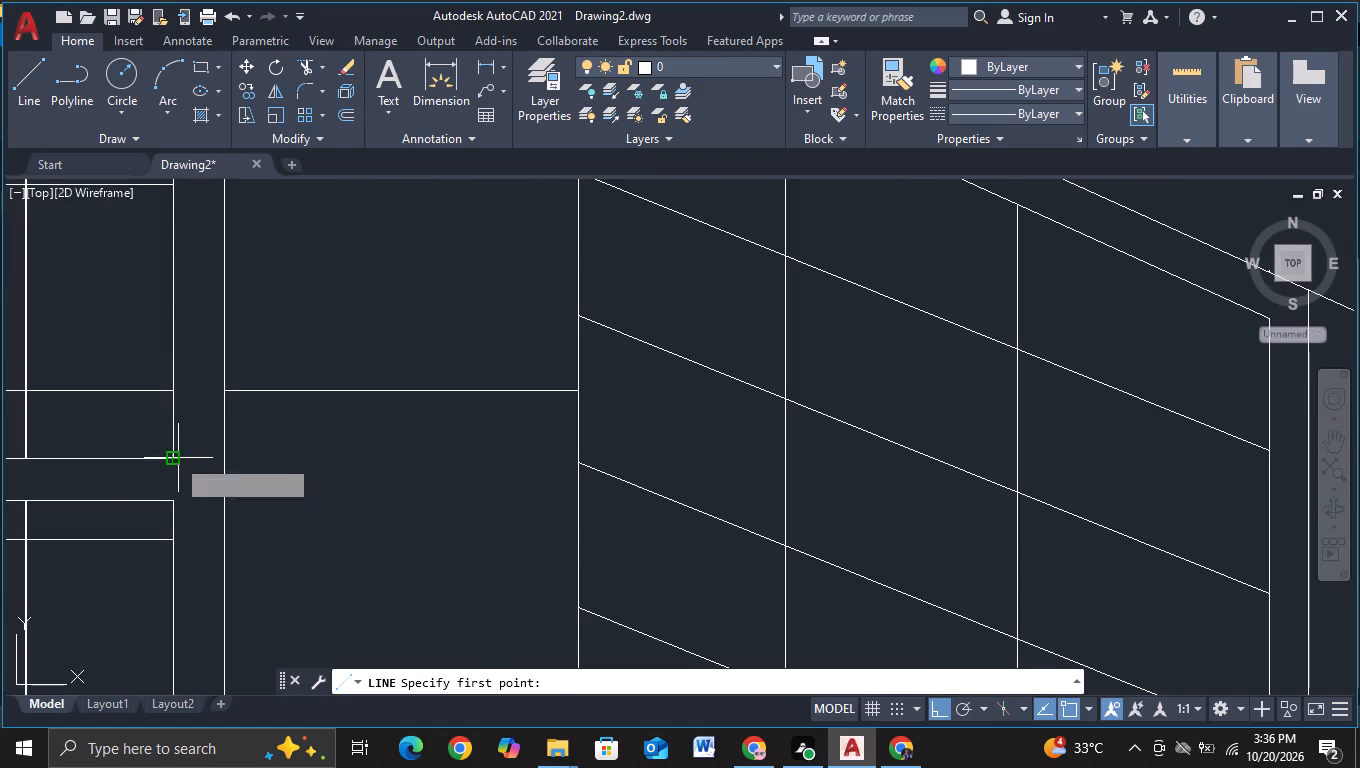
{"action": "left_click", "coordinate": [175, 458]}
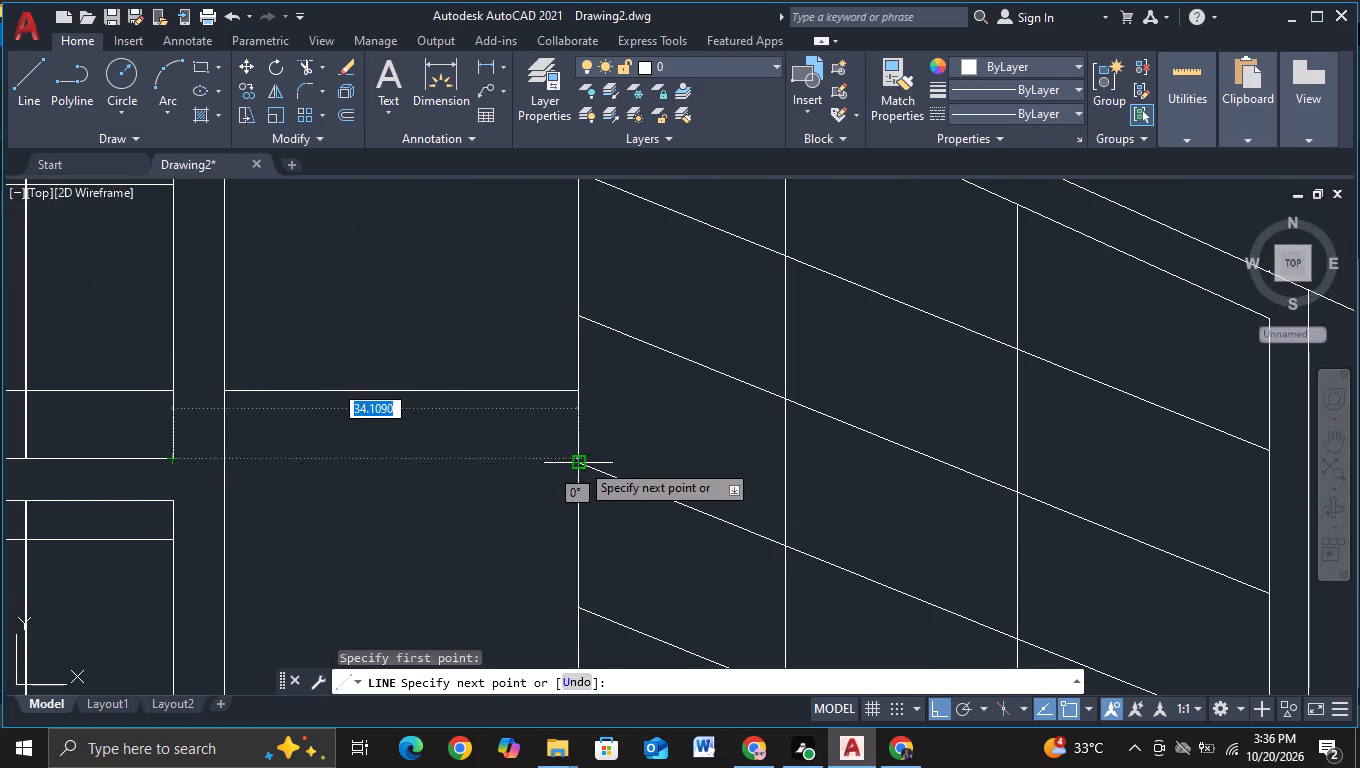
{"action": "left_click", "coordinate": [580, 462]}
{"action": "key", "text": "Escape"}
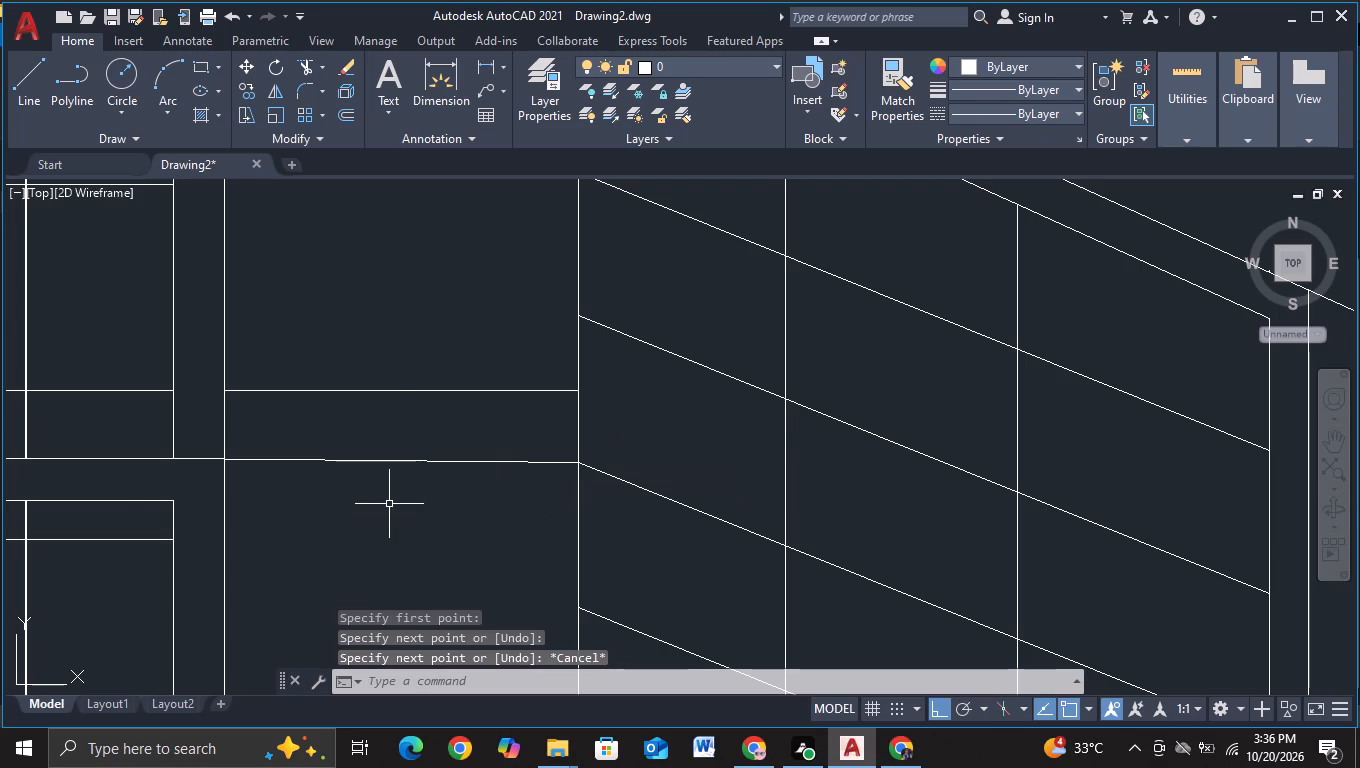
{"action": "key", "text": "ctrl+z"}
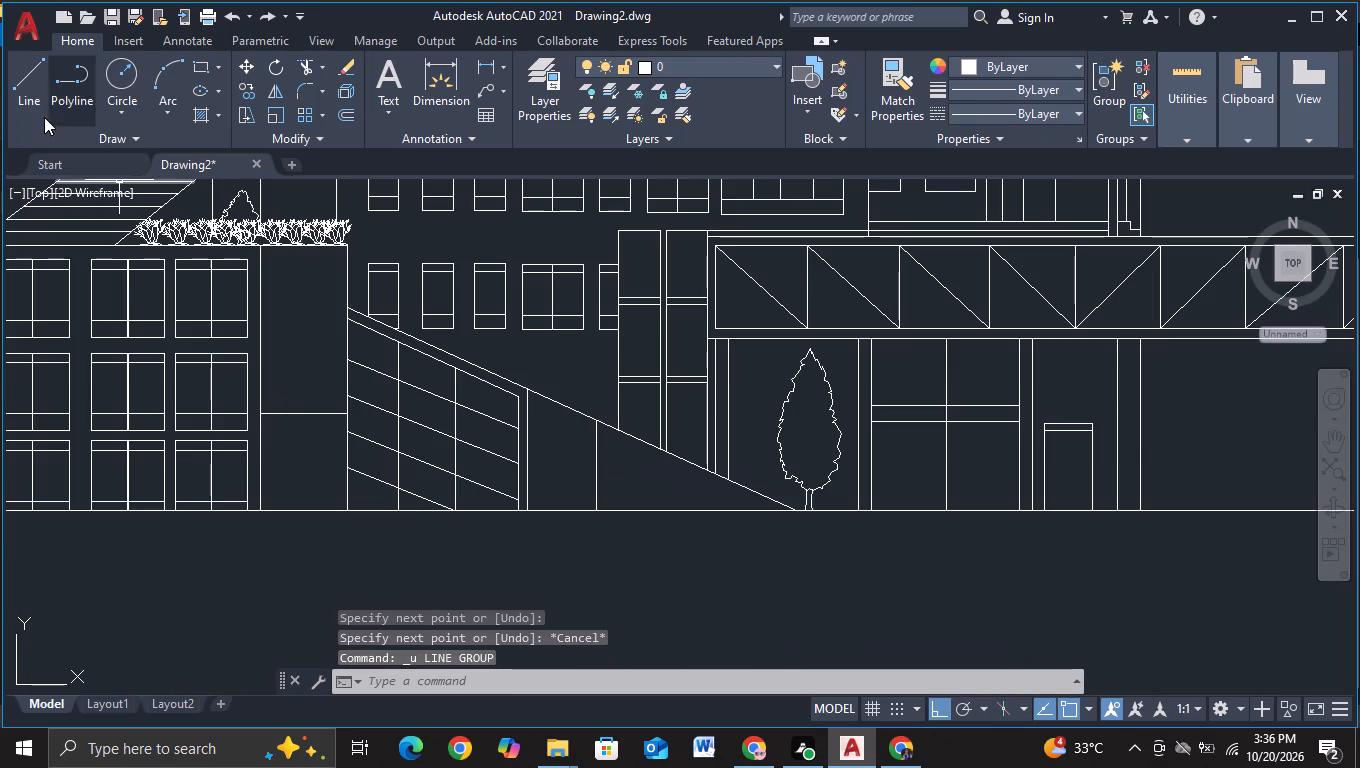
Draw a horizontal line from the middle-row end window's lower corner across the blank bay and past the wall edge.
{"action": "left_click", "coordinate": [44, 117]}
{"action": "scroll", "coordinate": [215, 413], "scroll_direction": "up", "scroll_amount": 3}
{"action": "left_click", "coordinate": [345, 482]}
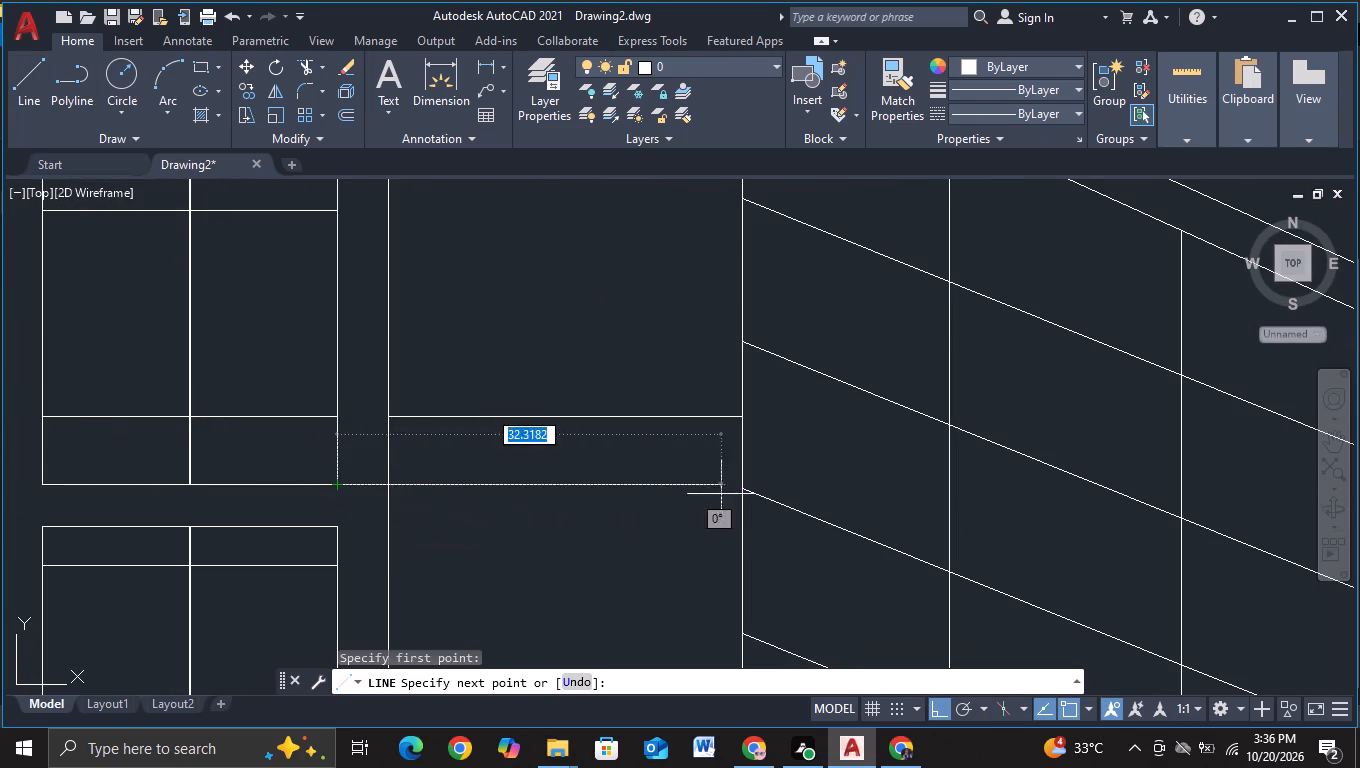
{"action": "left_click", "coordinate": [845, 497]}
{"action": "key", "text": "Escape"}
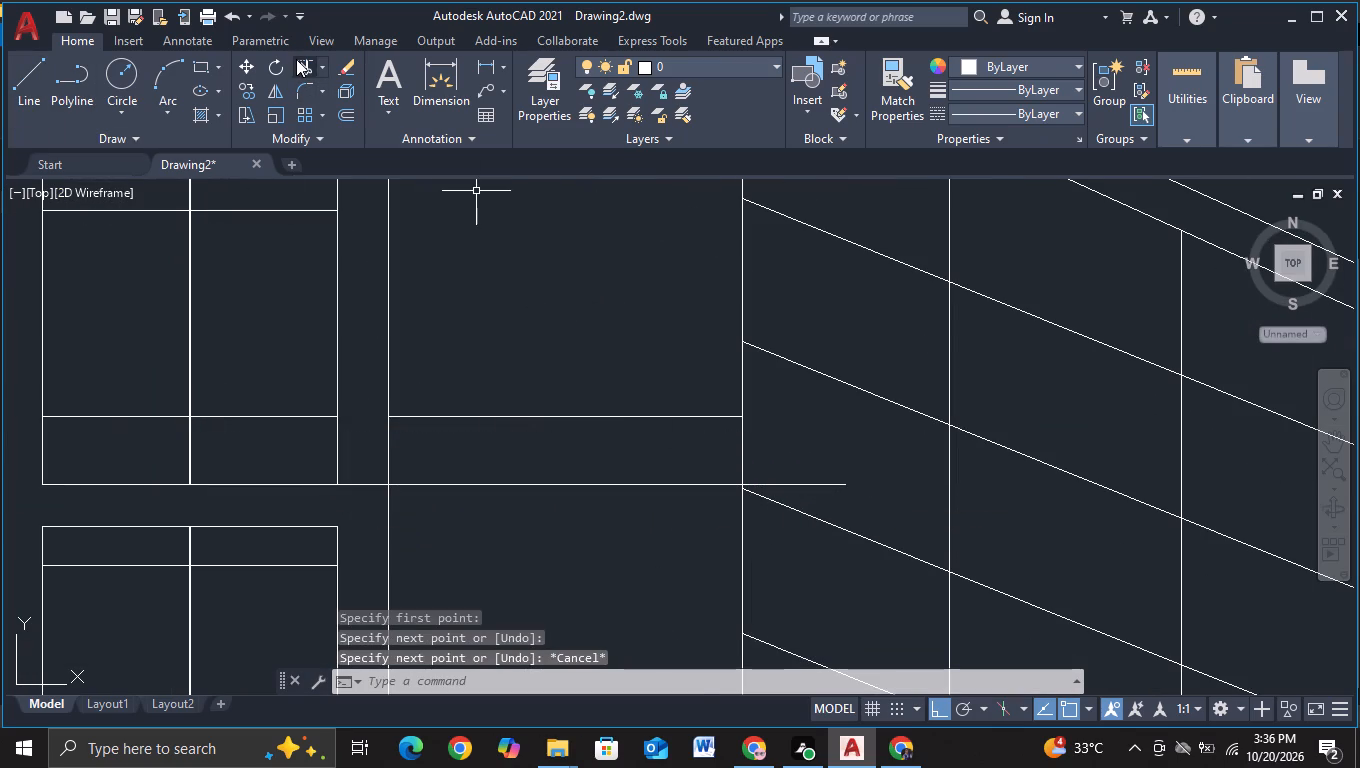
Trim both ends of the lower horizontal line back to the blank end bay's vertical edges.
{"action": "left_click", "coordinate": [296, 59]}
{"action": "left_click", "coordinate": [776, 482]}
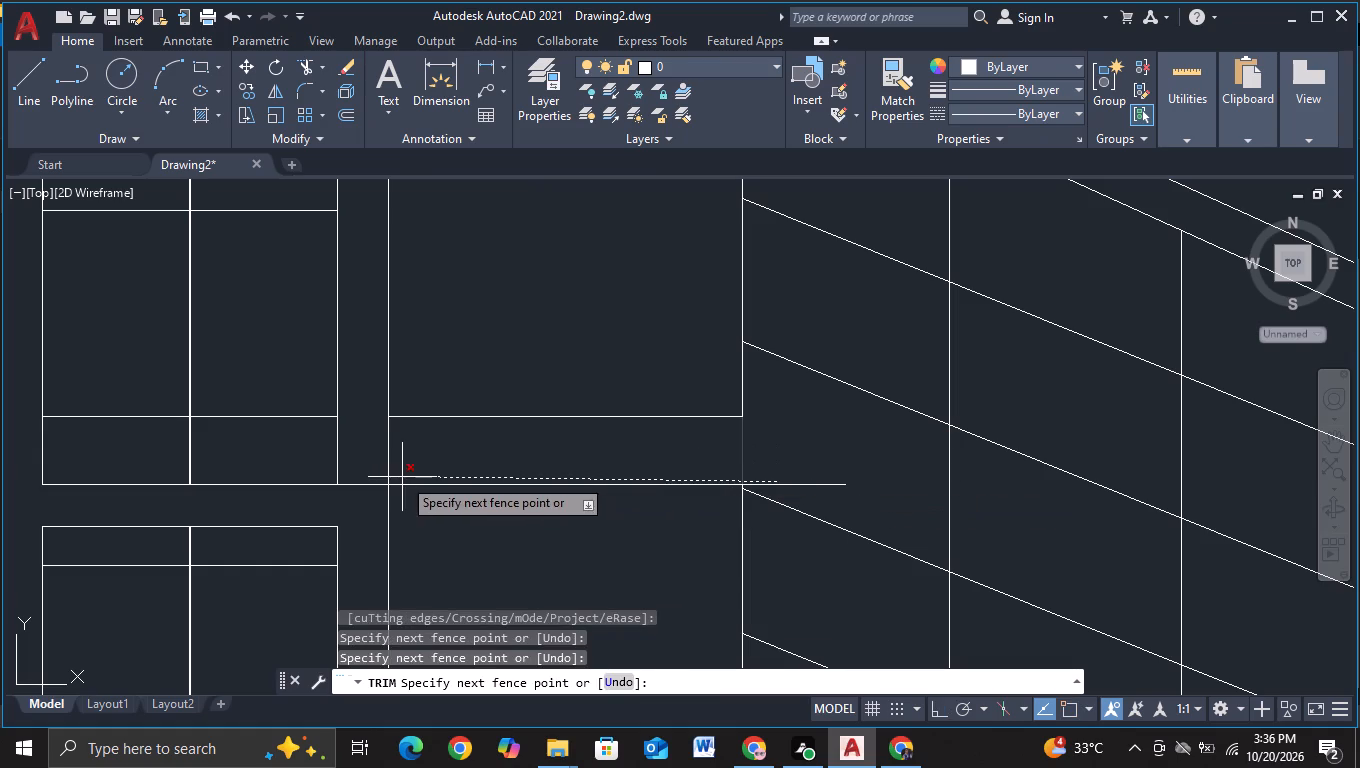
{"action": "left_click", "coordinate": [799, 493]}
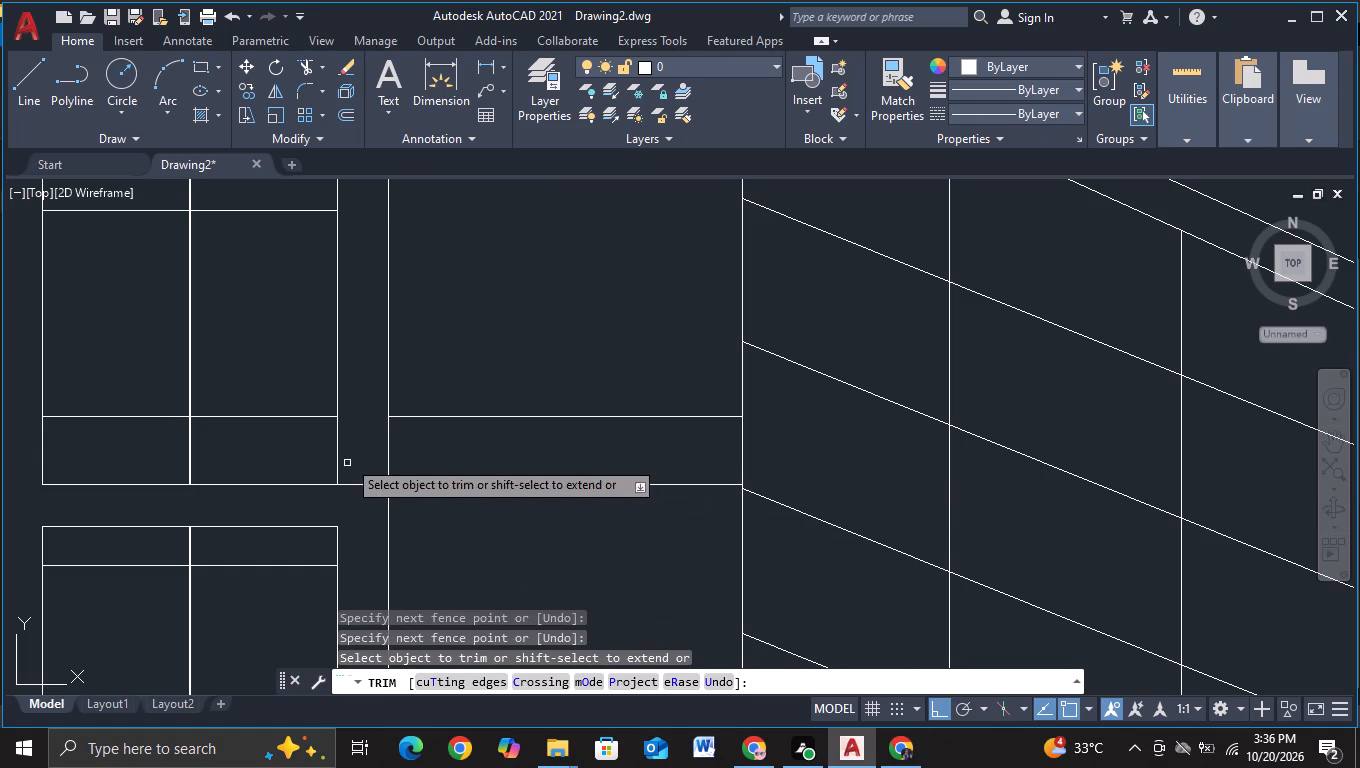
{"action": "left_click_drag", "start_coordinate": [349, 449], "coordinate": [358, 502]}
{"action": "left_click", "coordinate": [358, 502]}
{"action": "key", "text": "Escape"}
{"action": "scroll", "coordinate": [384, 496], "scroll_direction": "down", "scroll_amount": 3}
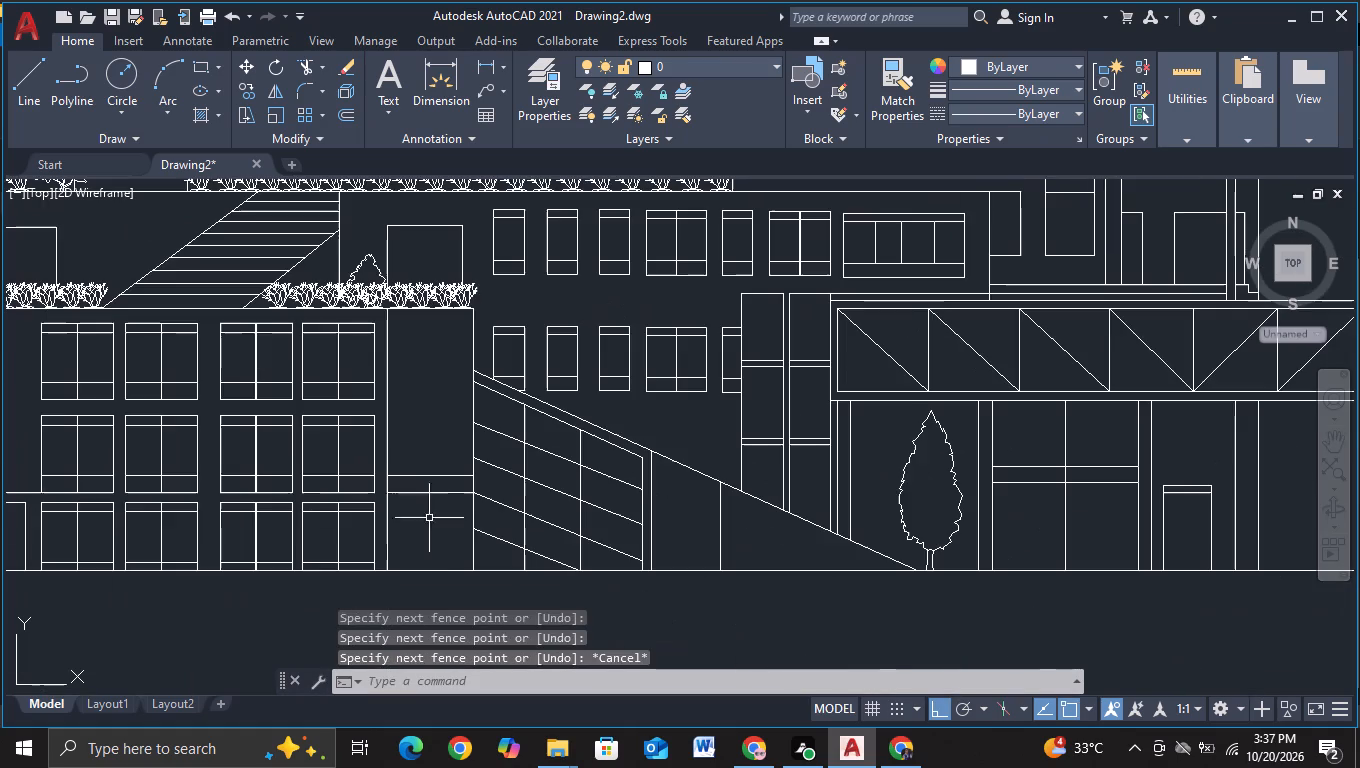
Trim the blank bay's inner vertical line between the two new horizontal lines.
{"action": "middle_click_drag", "start_coordinate": [448, 538], "coordinate": [448, 497]}
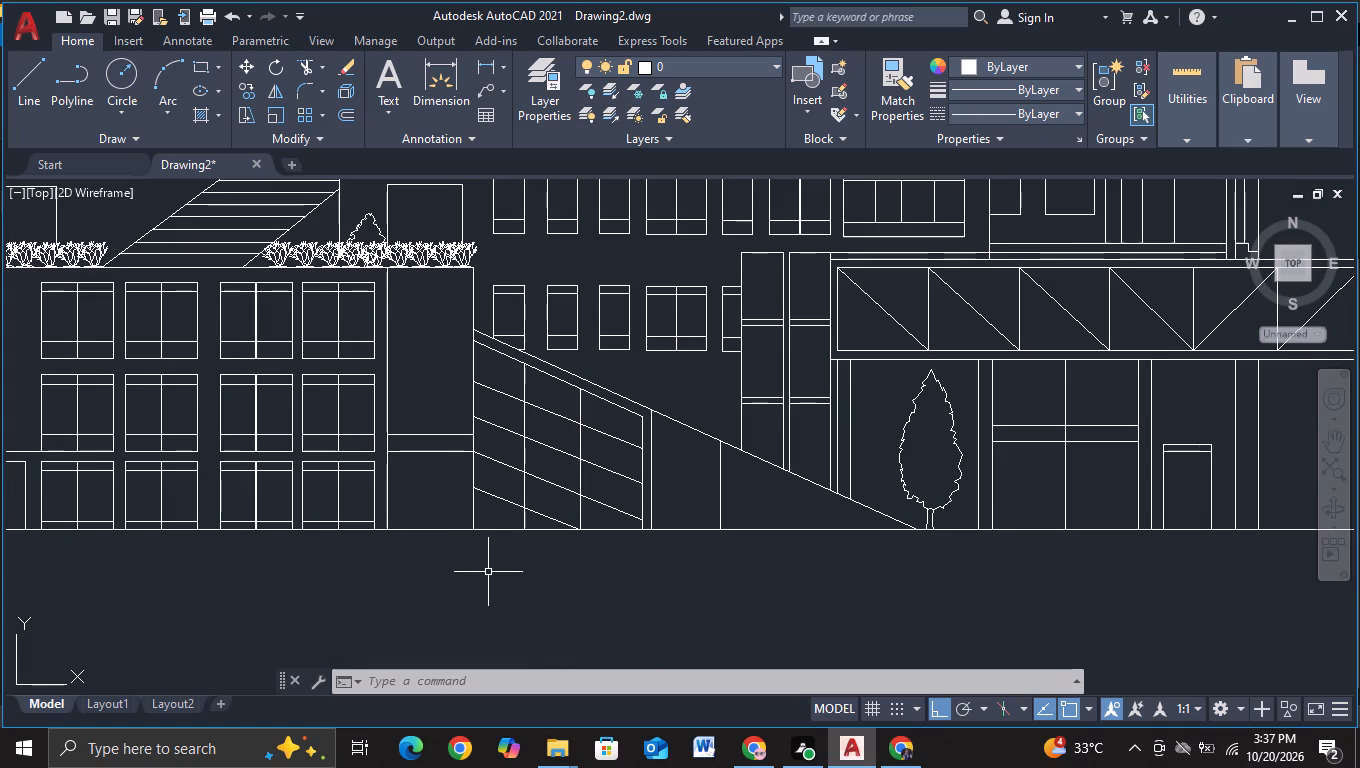
{"action": "scroll", "coordinate": [488, 572], "scroll_direction": "down", "scroll_amount": 1}
{"action": "middle_click_drag", "start_coordinate": [481, 585], "coordinate": [561, 562]}
{"action": "scroll", "coordinate": [543, 559], "scroll_direction": "up", "scroll_amount": 1}
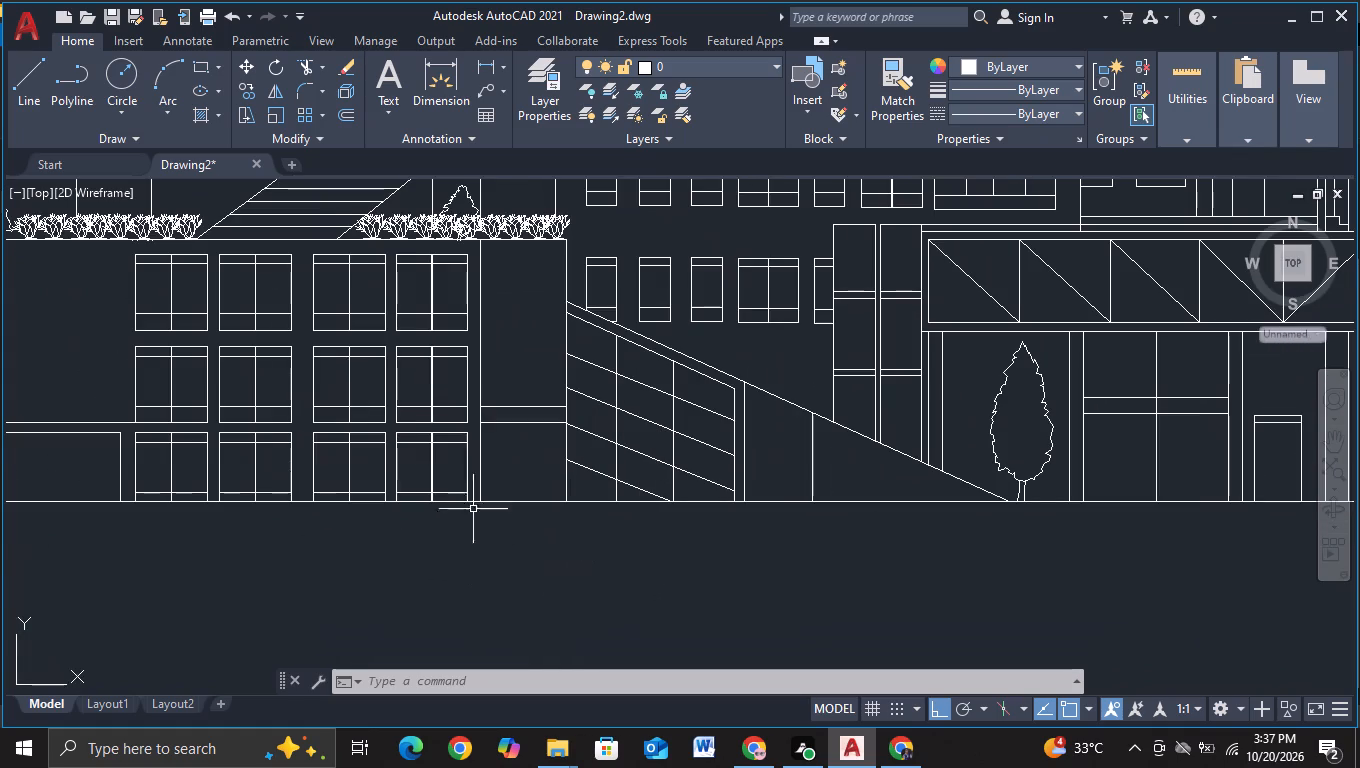
{"action": "left_click", "coordinate": [303, 63]}
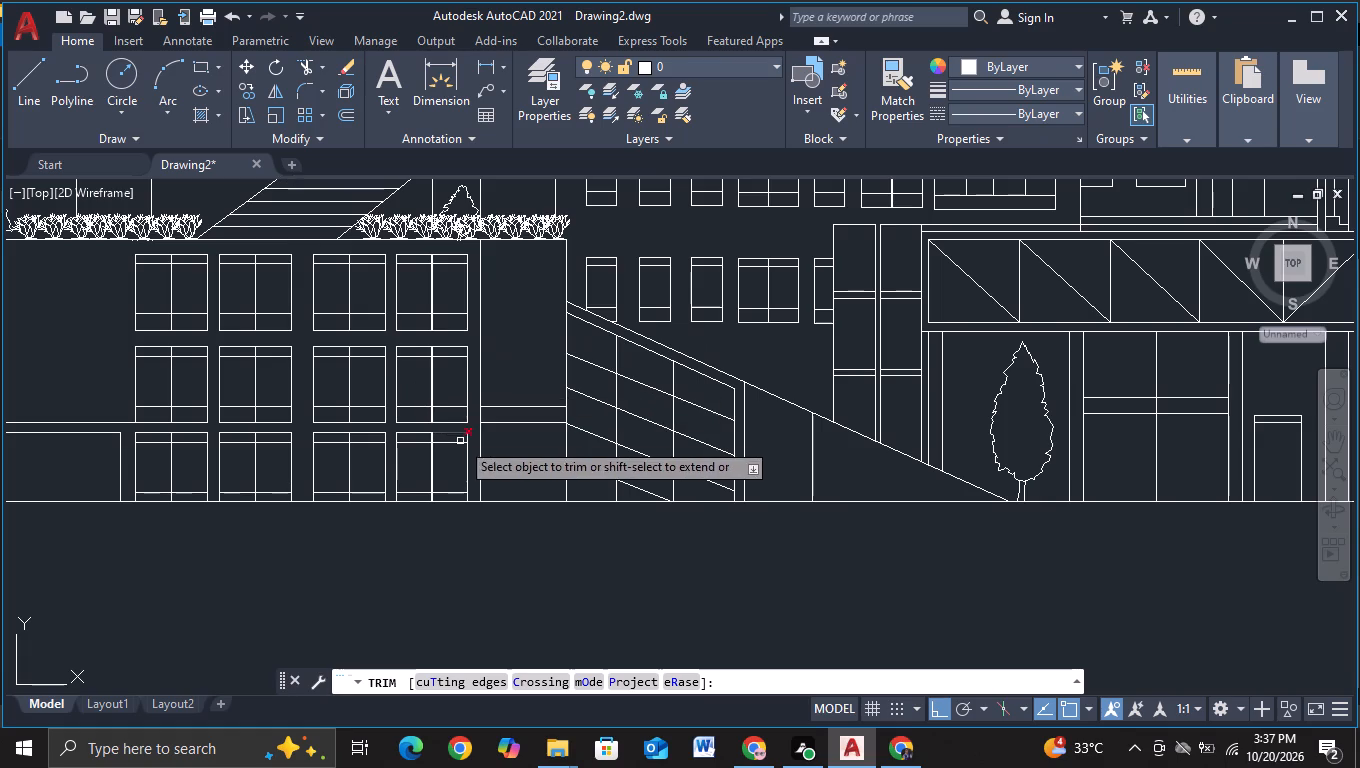
{"action": "left_click", "coordinate": [479, 416]}
Look over the detailed wing elevation and the neighbouring wing along the ground line.
{"action": "scroll", "coordinate": [474, 484], "scroll_direction": "down", "scroll_amount": 1}
{"action": "scroll", "coordinate": [506, 560], "scroll_direction": "down", "scroll_amount": 1}
{"action": "middle_click_drag", "start_coordinate": [506, 560], "coordinate": [629, 534]}
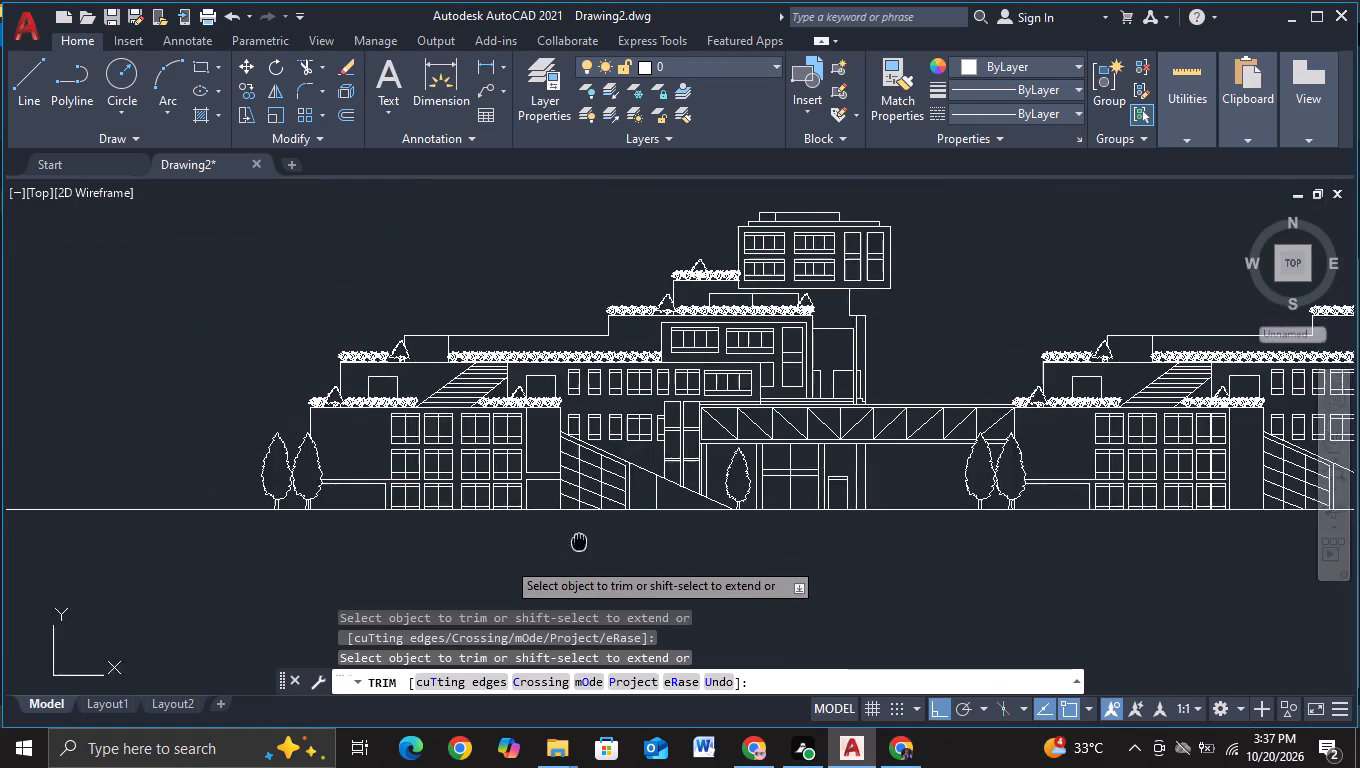
{"action": "middle_click_drag", "start_coordinate": [629, 534], "coordinate": [641, 533]}
{"action": "middle_click_drag", "start_coordinate": [641, 533], "coordinate": [596, 527]}
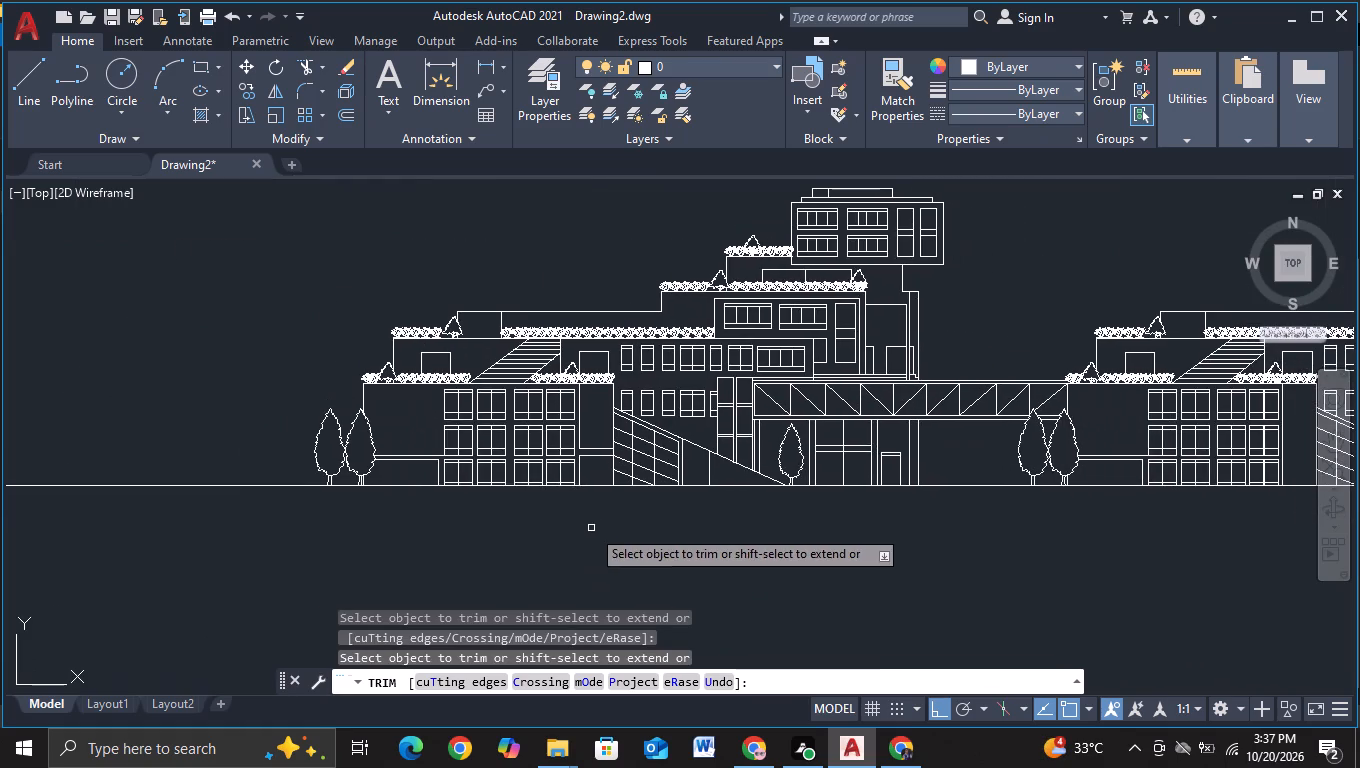
{"action": "scroll", "coordinate": [507, 519], "scroll_direction": "up", "scroll_amount": 1}
{"action": "middle_click_drag", "start_coordinate": [507, 519], "coordinate": [415, 564]}
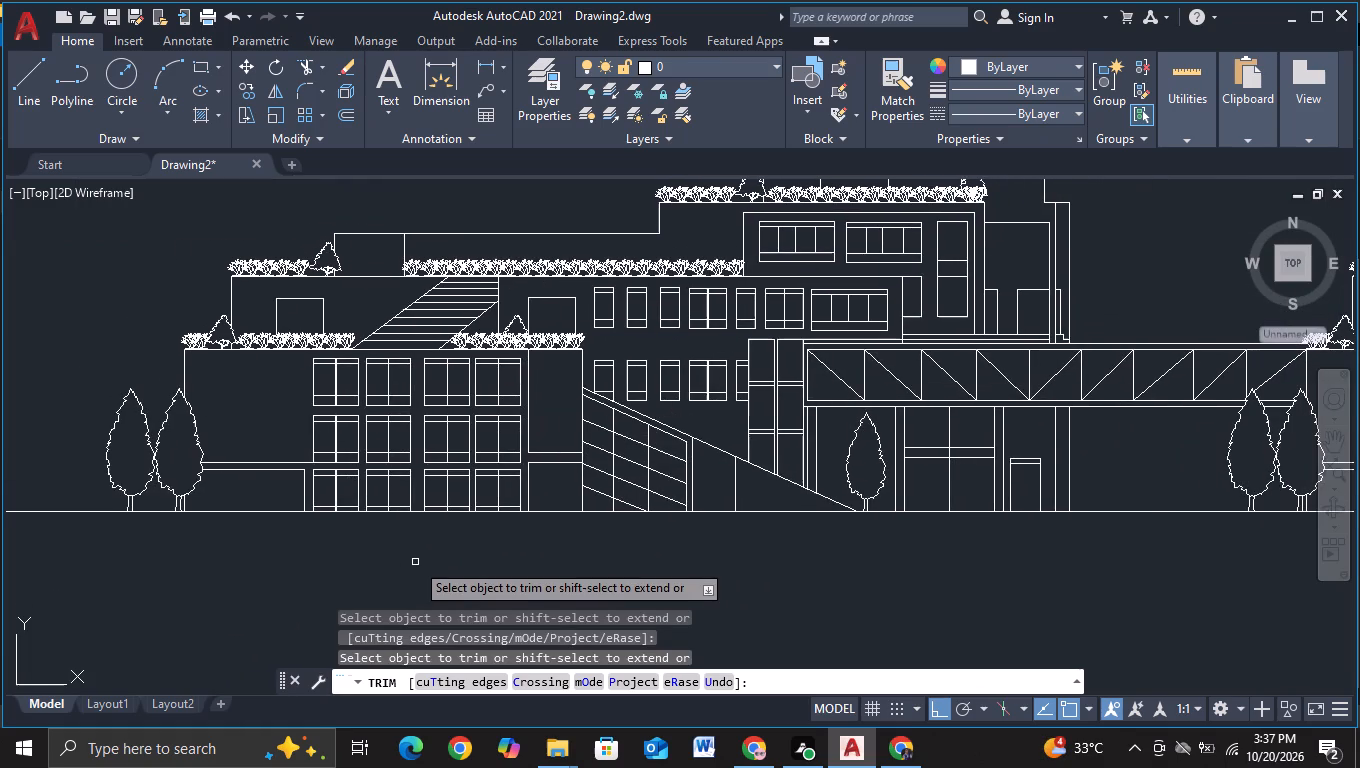
{"action": "scroll", "coordinate": [415, 562], "scroll_direction": "down", "scroll_amount": 1}
{"action": "middle_click_drag", "start_coordinate": [506, 562], "coordinate": [352, 553]}
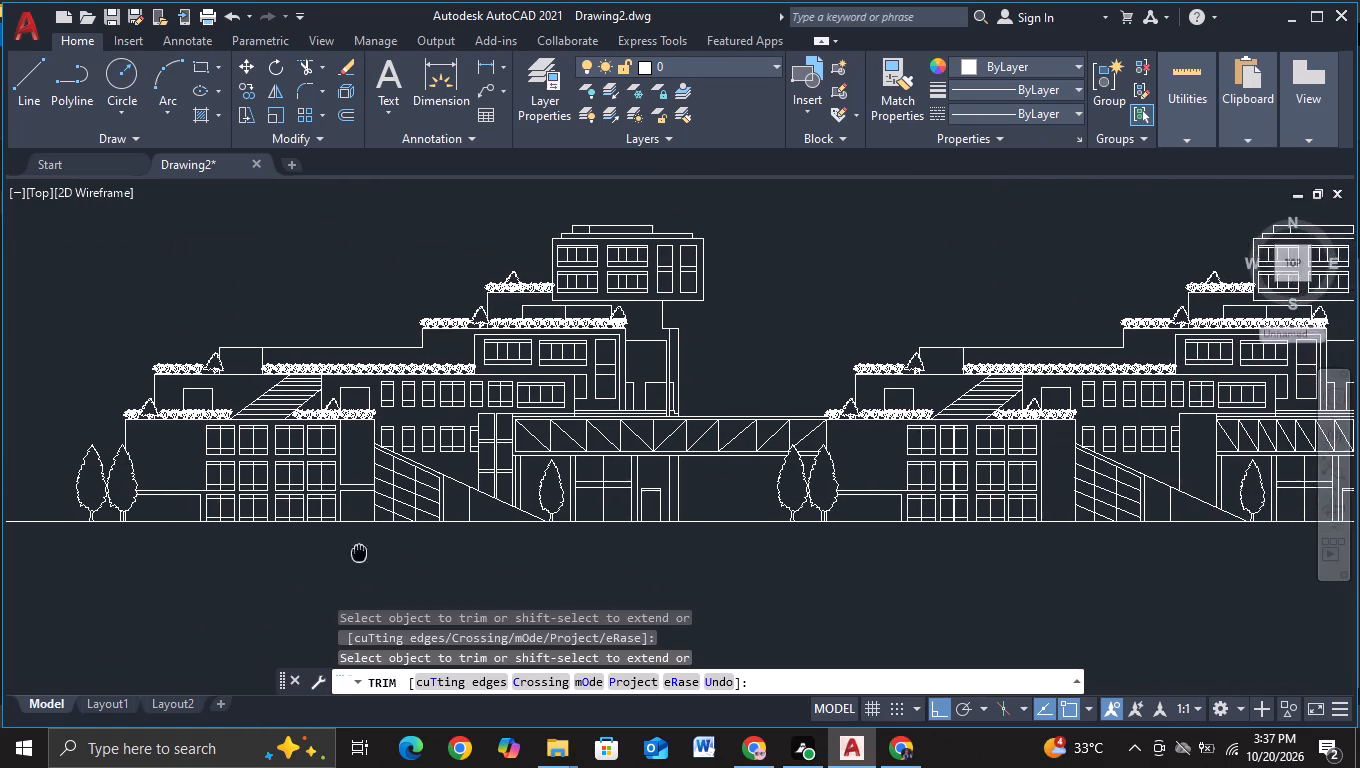
{"action": "middle_click_drag", "start_coordinate": [352, 553], "coordinate": [275, 544]}
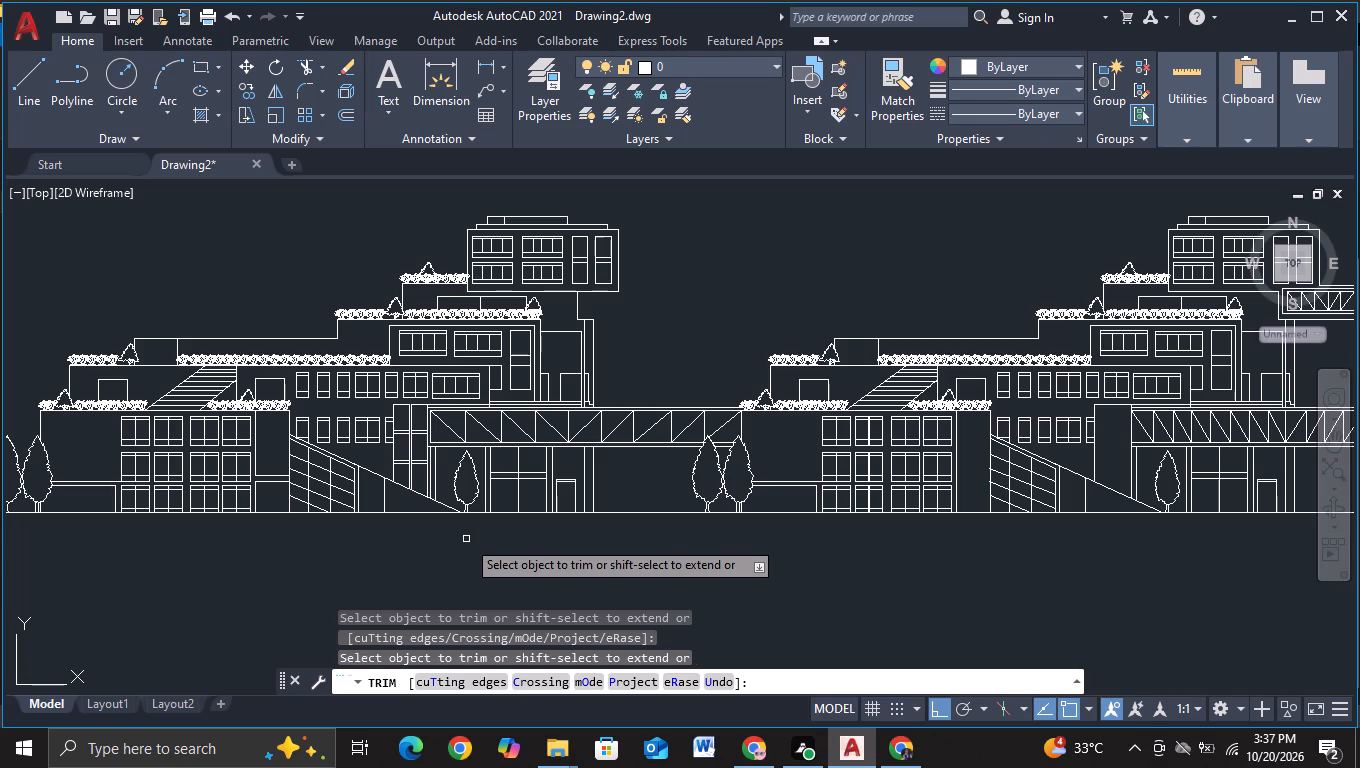
{"action": "key", "text": "Escape"}
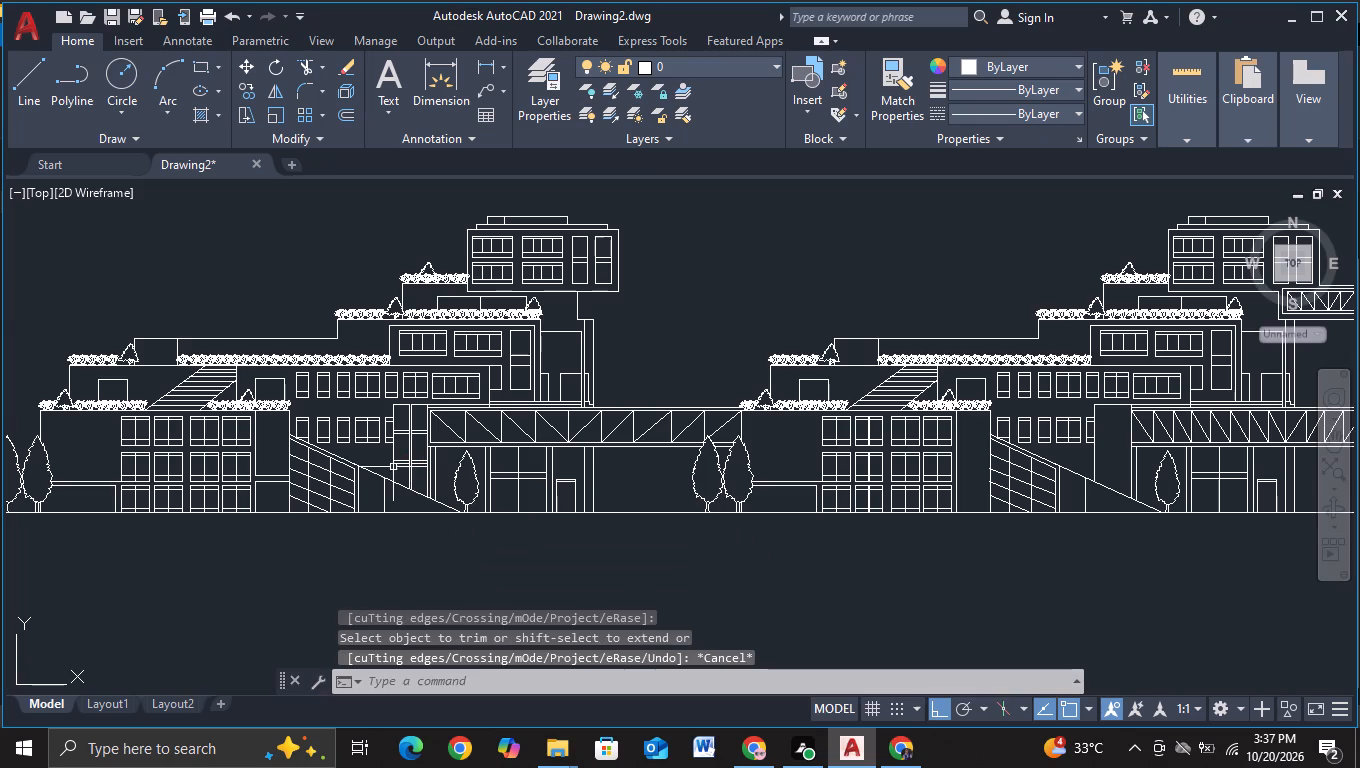
Extend the two vertical lines of the narrow shaft beside the detailed wing up to the underside of its top block.
{"action": "key", "text": "e"}
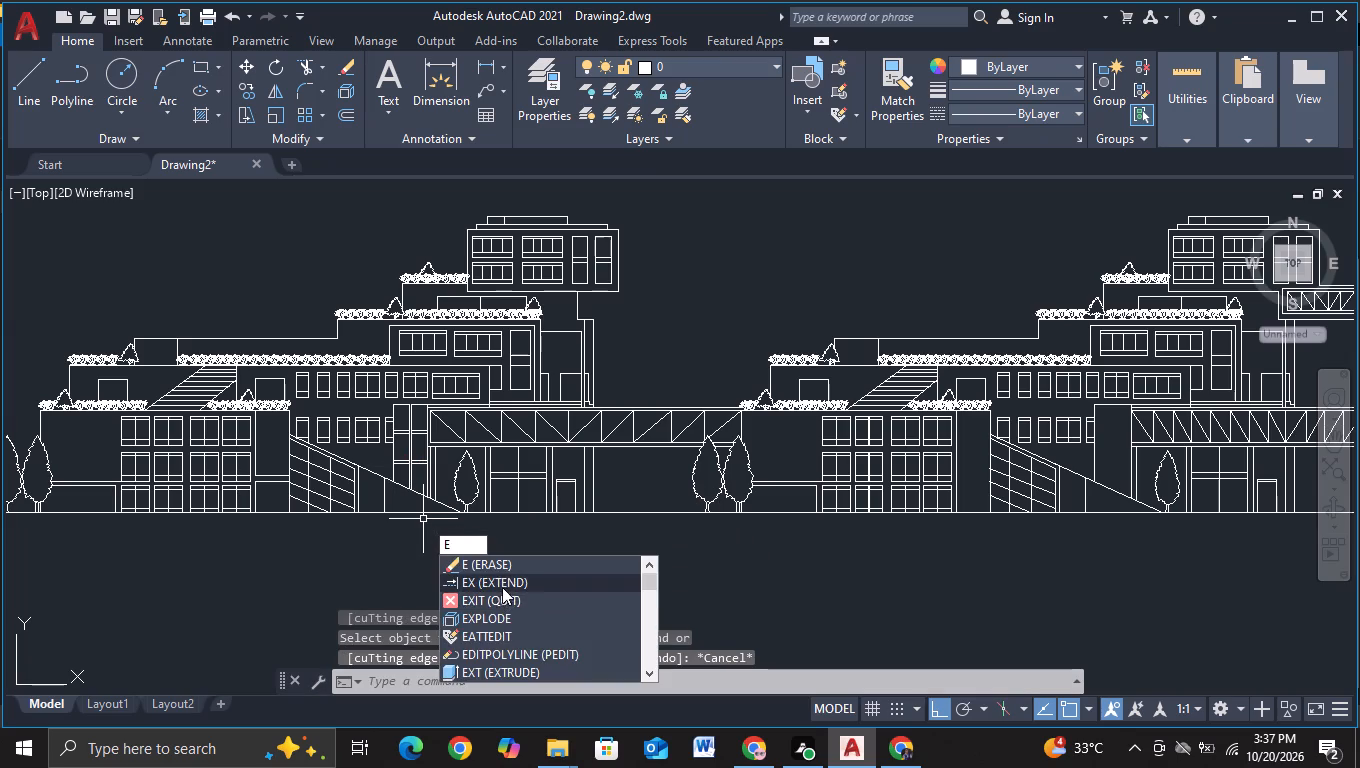
{"action": "left_click", "coordinate": [502, 586]}
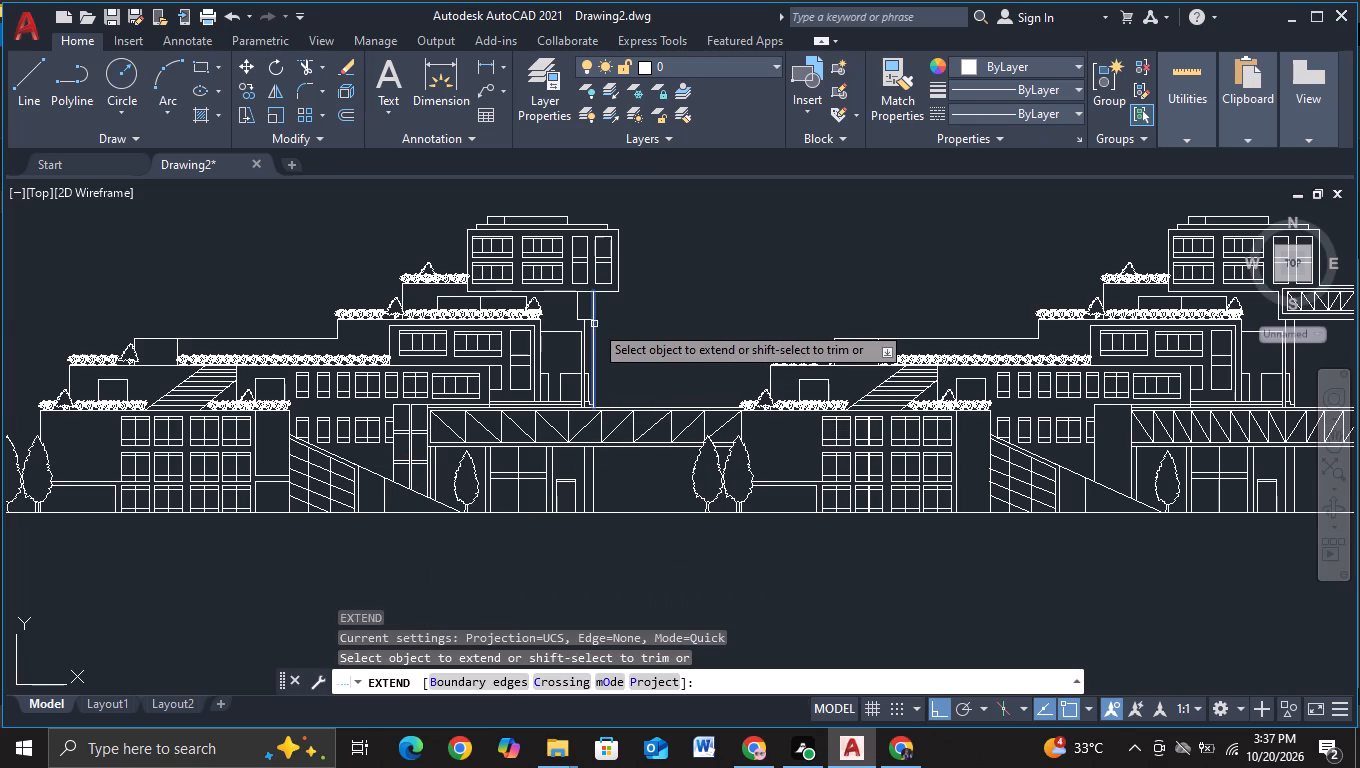
{"action": "left_click", "coordinate": [594, 324]}
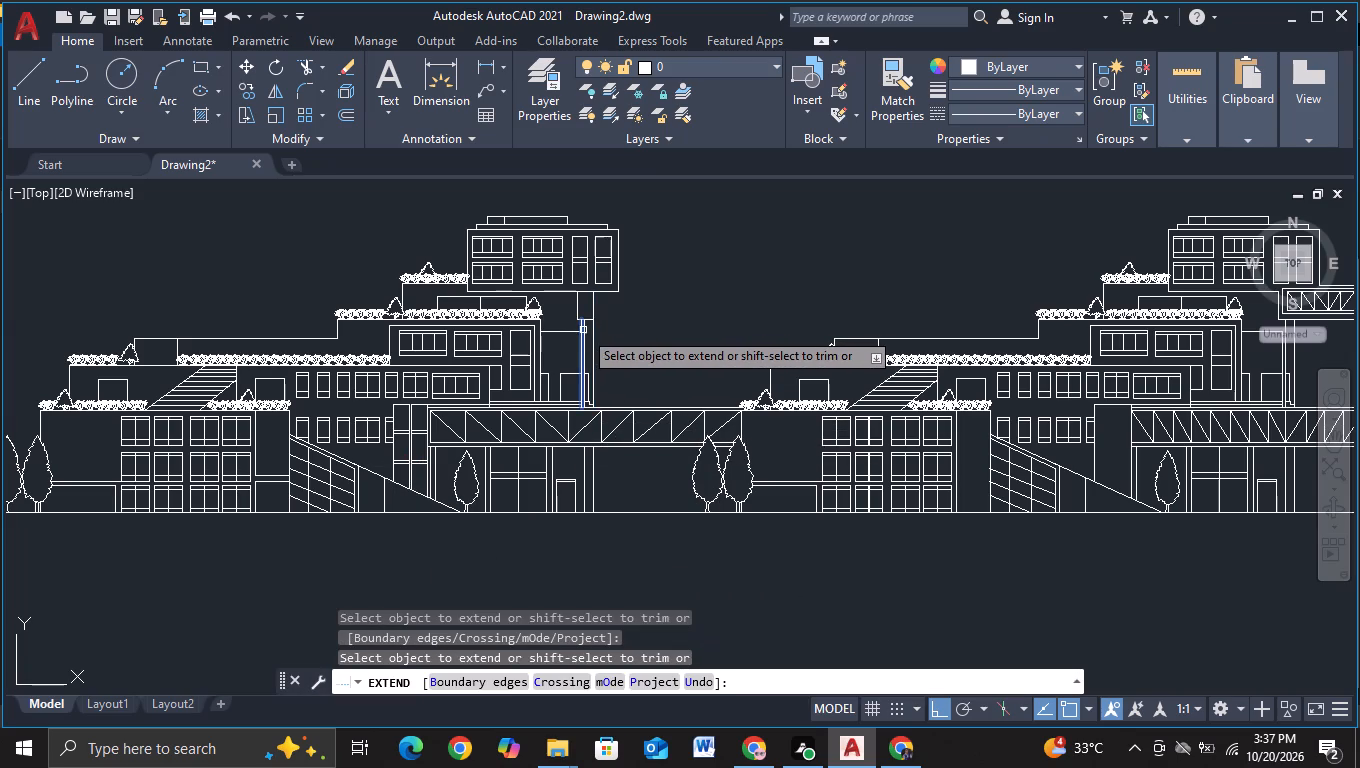
{"action": "scroll", "coordinate": [586, 328], "scroll_direction": "up", "scroll_amount": 2}
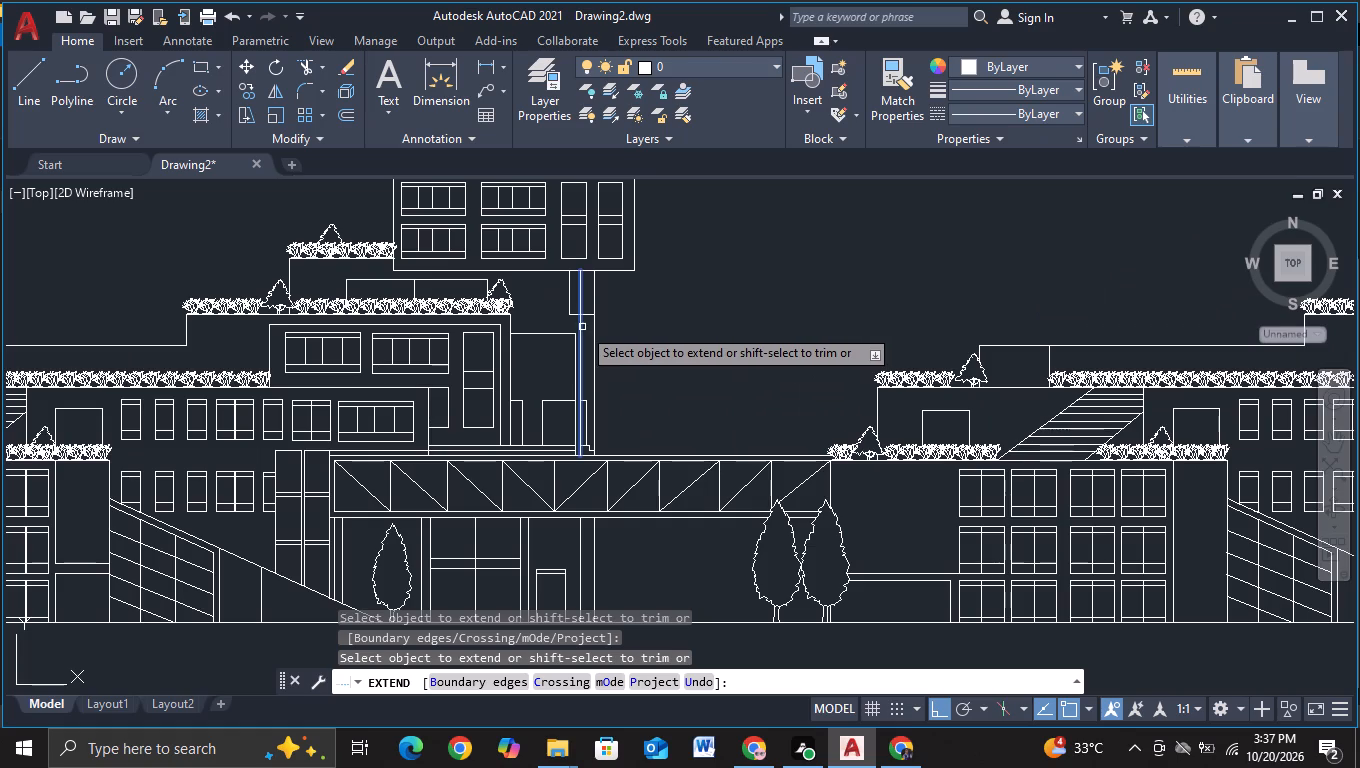
{"action": "left_click", "coordinate": [582, 327]}
{"action": "key", "text": "Escape"}
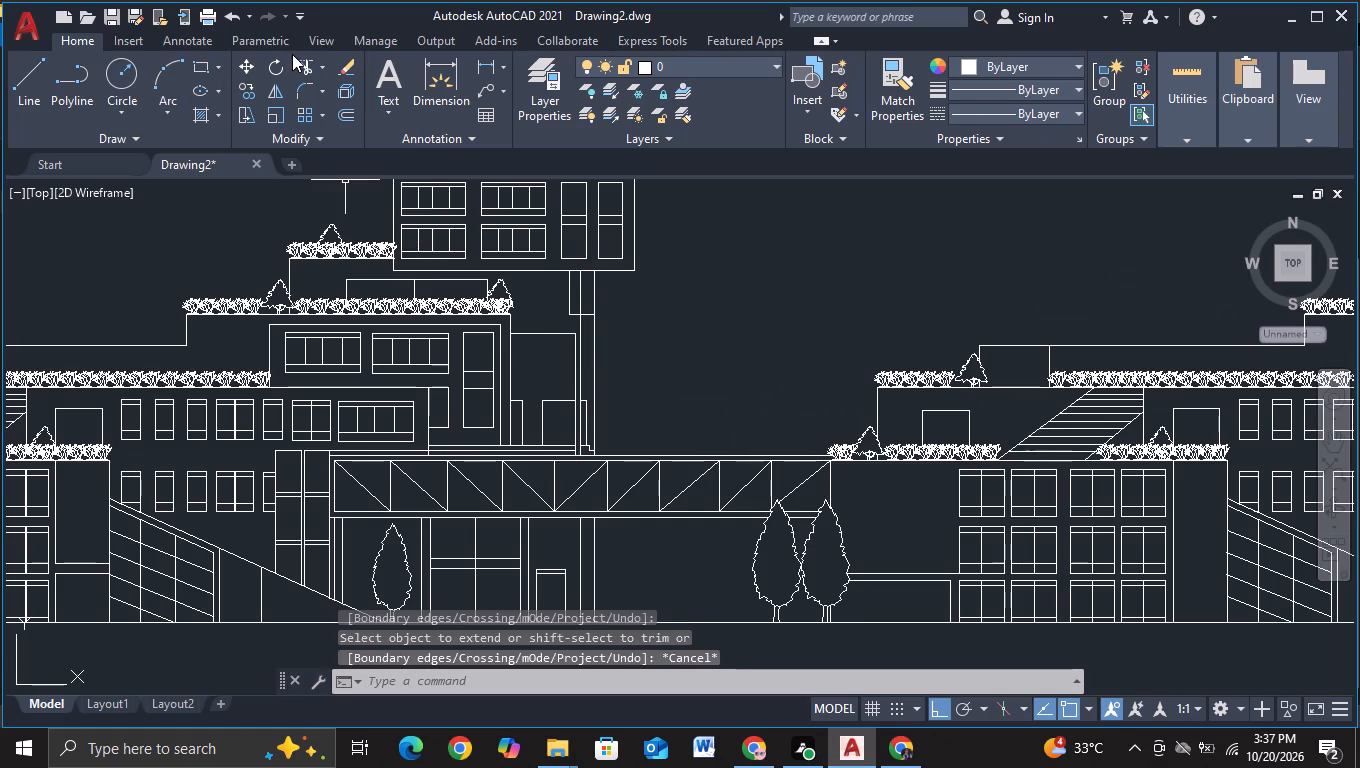
Trim away the short inner vertical line and the horizontal stub beside the extended shaft, just below the top block.
{"action": "left_click", "coordinate": [296, 60]}
{"action": "left_click", "coordinate": [568, 306]}
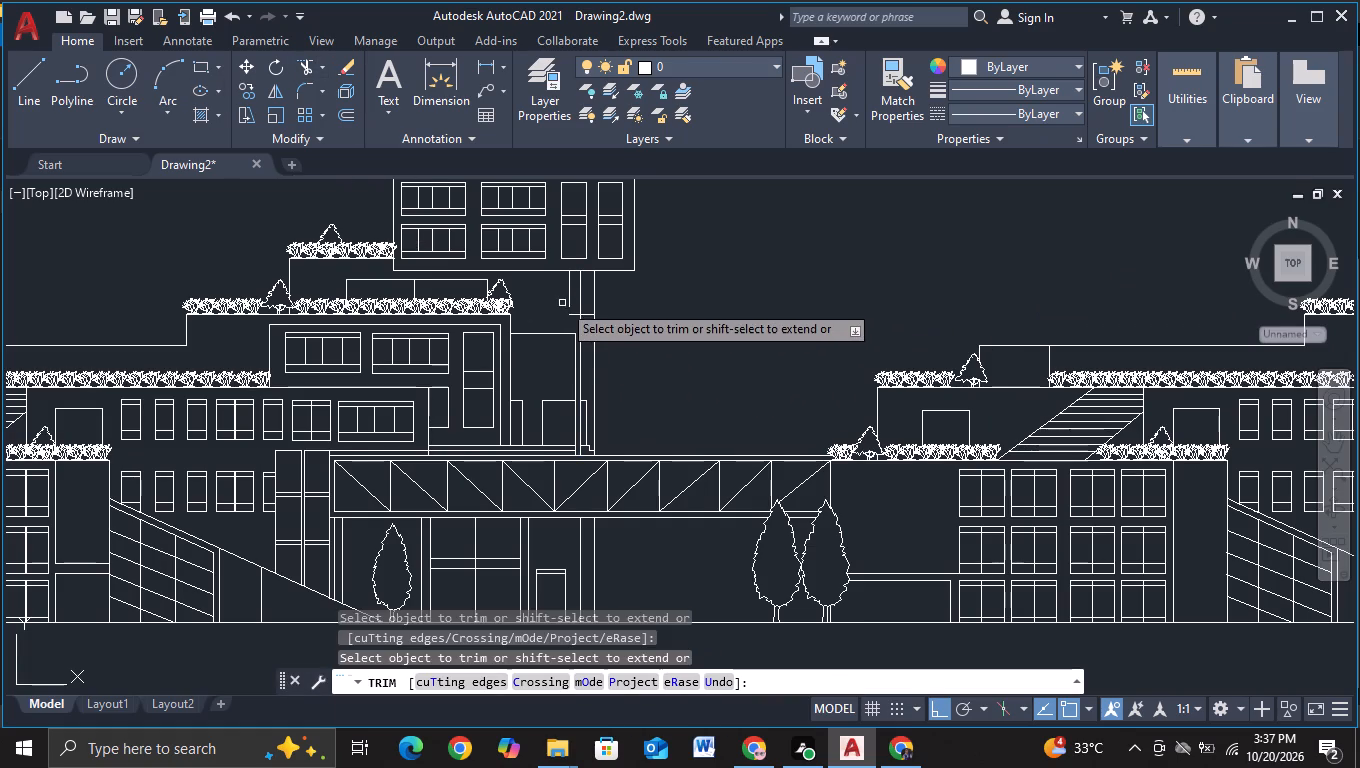
{"action": "left_click", "coordinate": [567, 292]}
{"action": "left_click", "coordinate": [573, 314]}
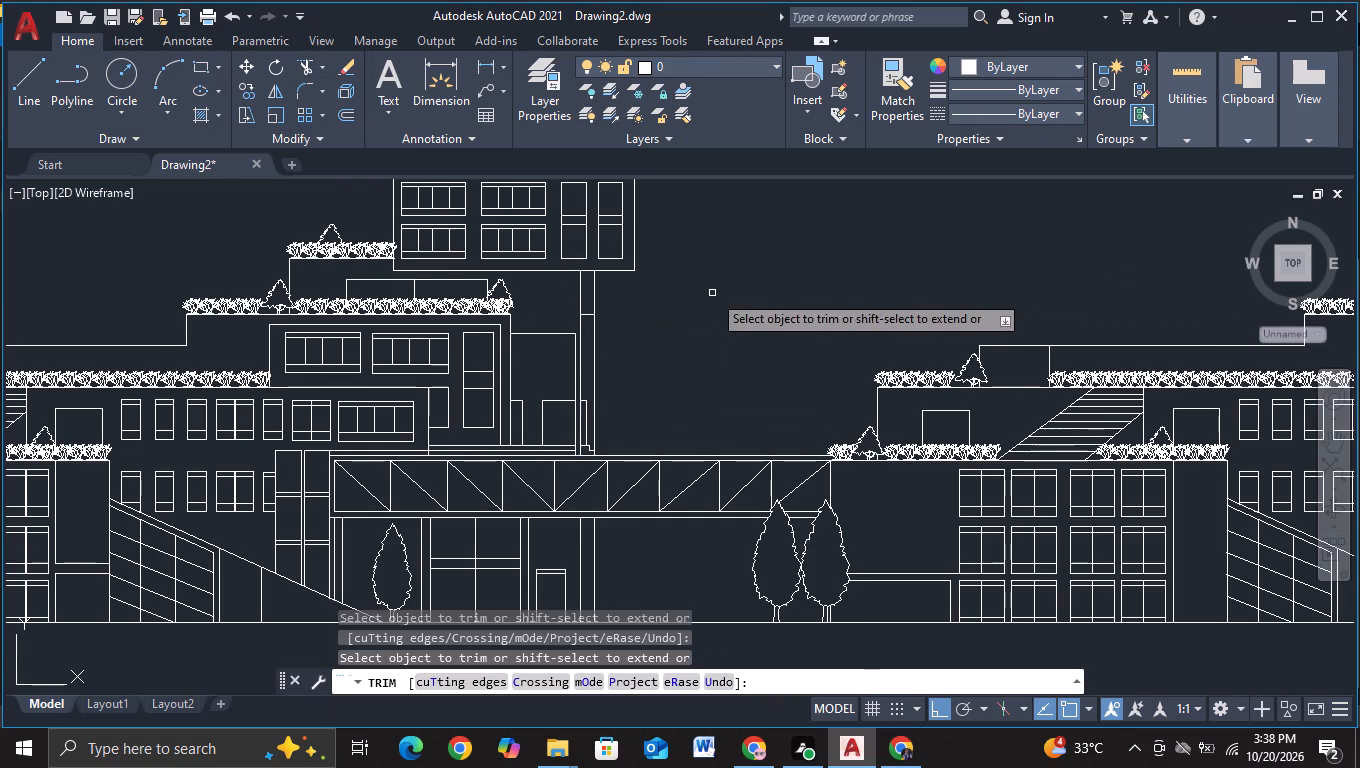
{"action": "scroll", "coordinate": [714, 298], "scroll_direction": "down", "scroll_amount": 1}
{"action": "key", "text": "Escape"}
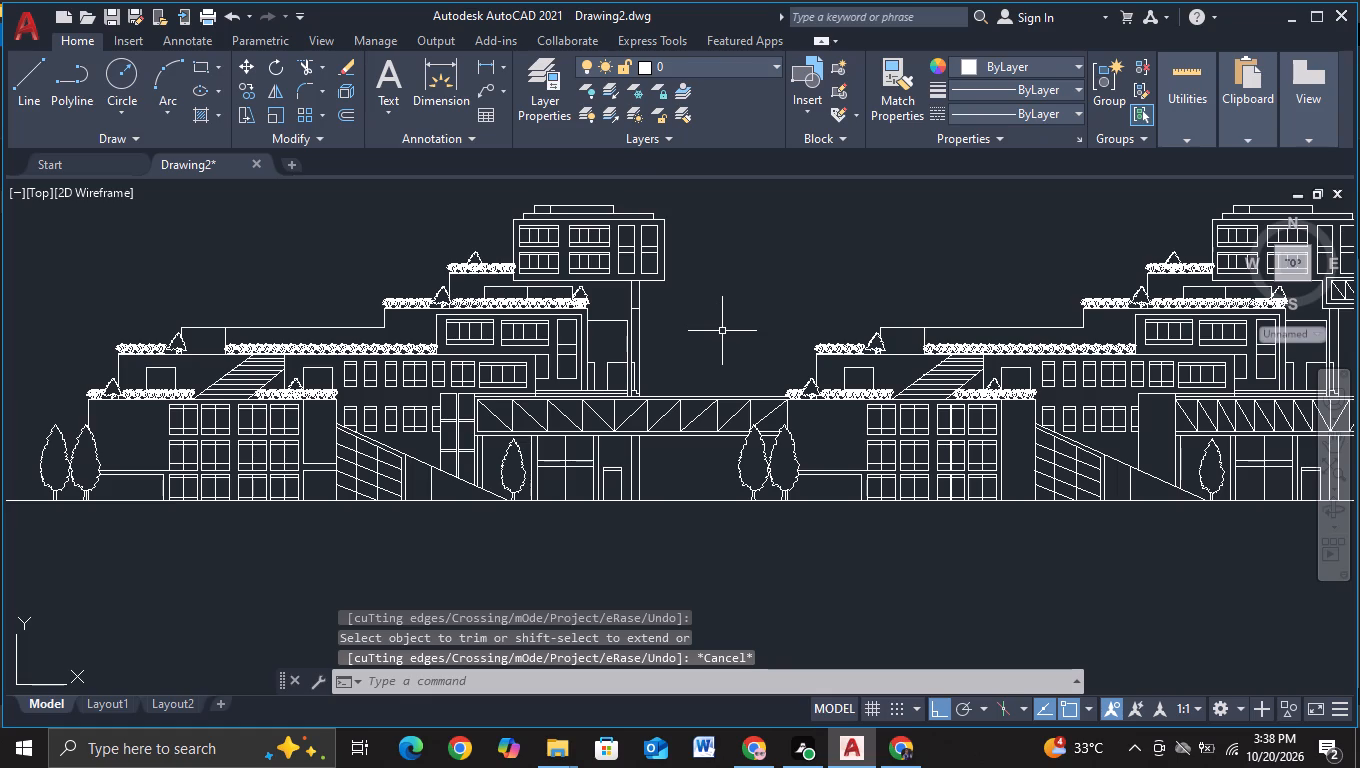
Trim the shaft's outer vertical line between the top block and the short horizontal line.
{"action": "scroll", "coordinate": [722, 337], "scroll_direction": "up", "scroll_amount": 1}
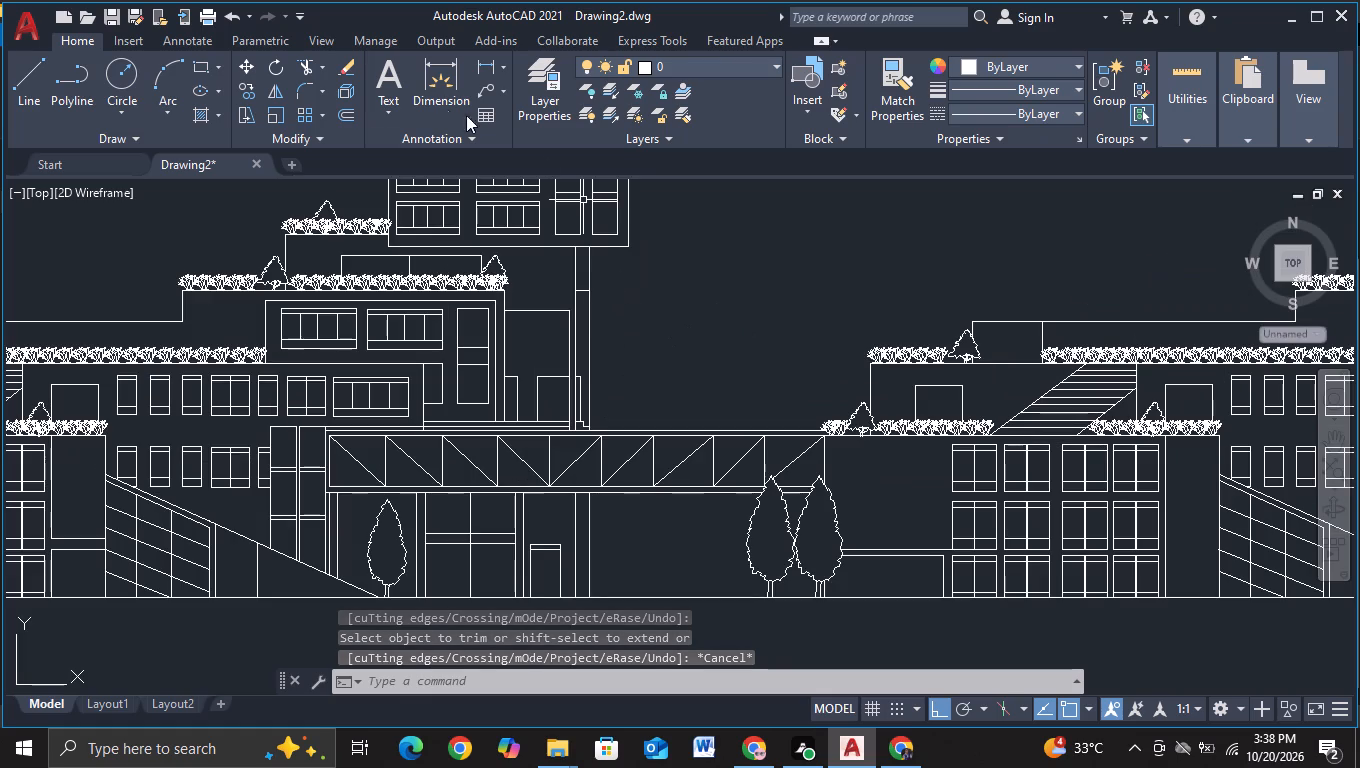
{"action": "left_click", "coordinate": [302, 62]}
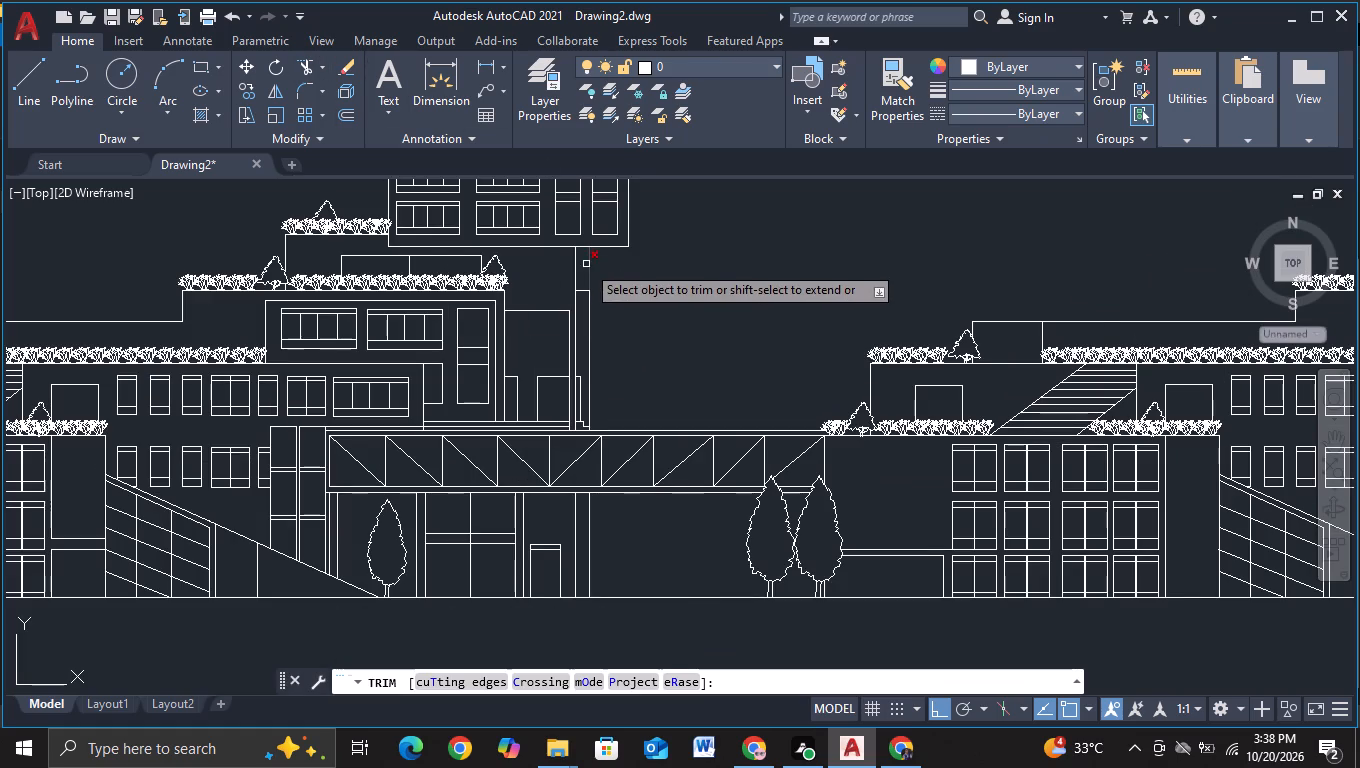
{"action": "left_click", "coordinate": [586, 264]}
{"action": "scroll", "coordinate": [646, 294], "scroll_direction": "down", "scroll_amount": 1}
{"action": "key", "text": "Escape"}
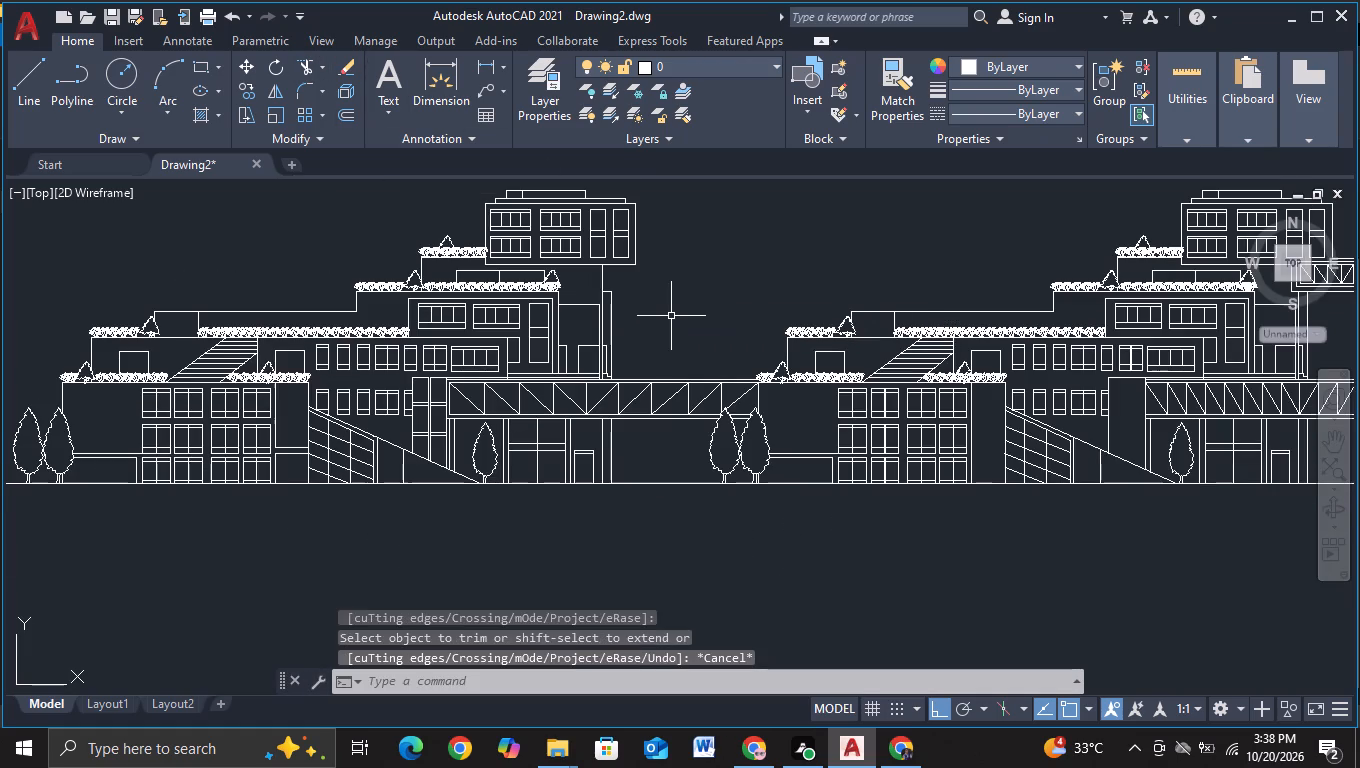
Look along the row of elevations from the detailed wing to the separate entrance elevation, checking bridges, blocks and the ground line.
{"action": "middle_click_drag", "start_coordinate": [662, 317], "coordinate": [646, 371]}
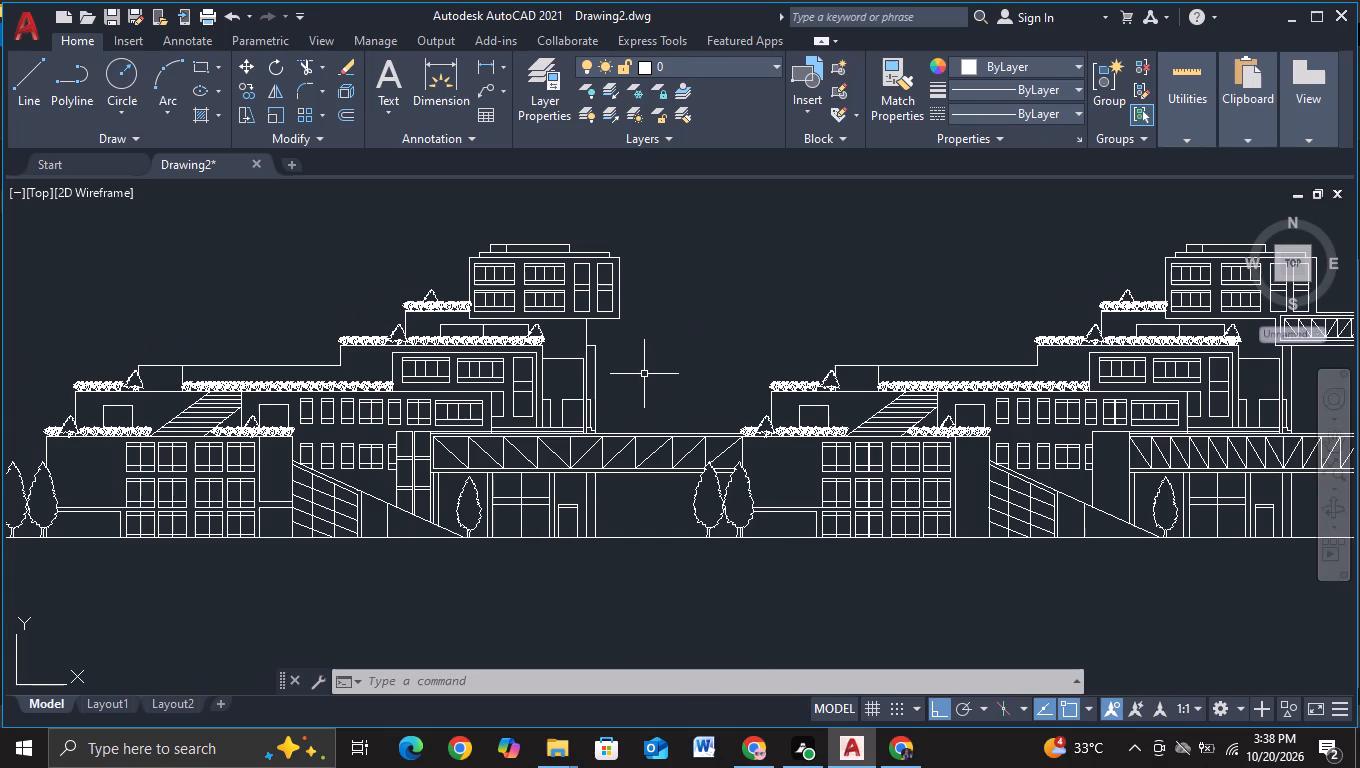
{"action": "middle_click_drag", "start_coordinate": [642, 373], "coordinate": [644, 324]}
{"action": "middle_click_drag", "start_coordinate": [591, 558], "coordinate": [581, 512]}
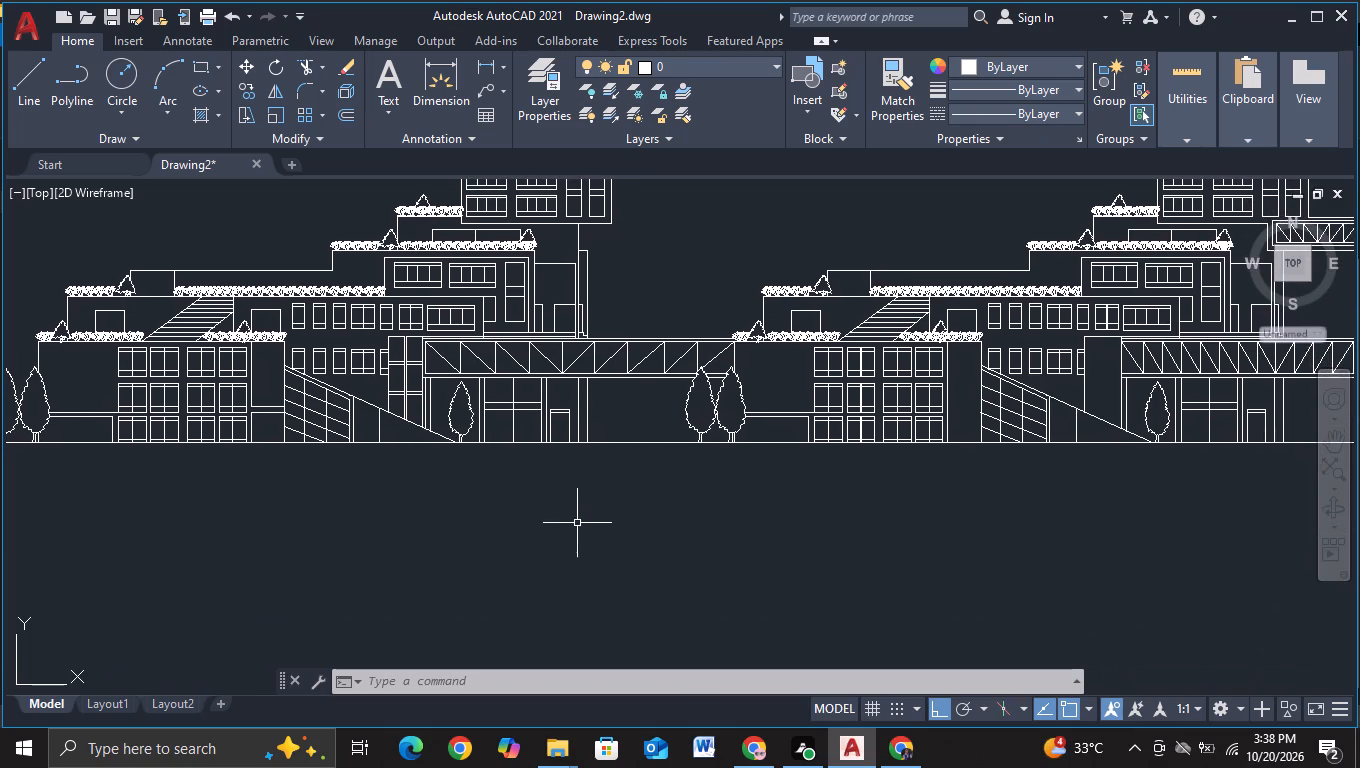
{"action": "middle_click_drag", "start_coordinate": [557, 539], "coordinate": [448, 564]}
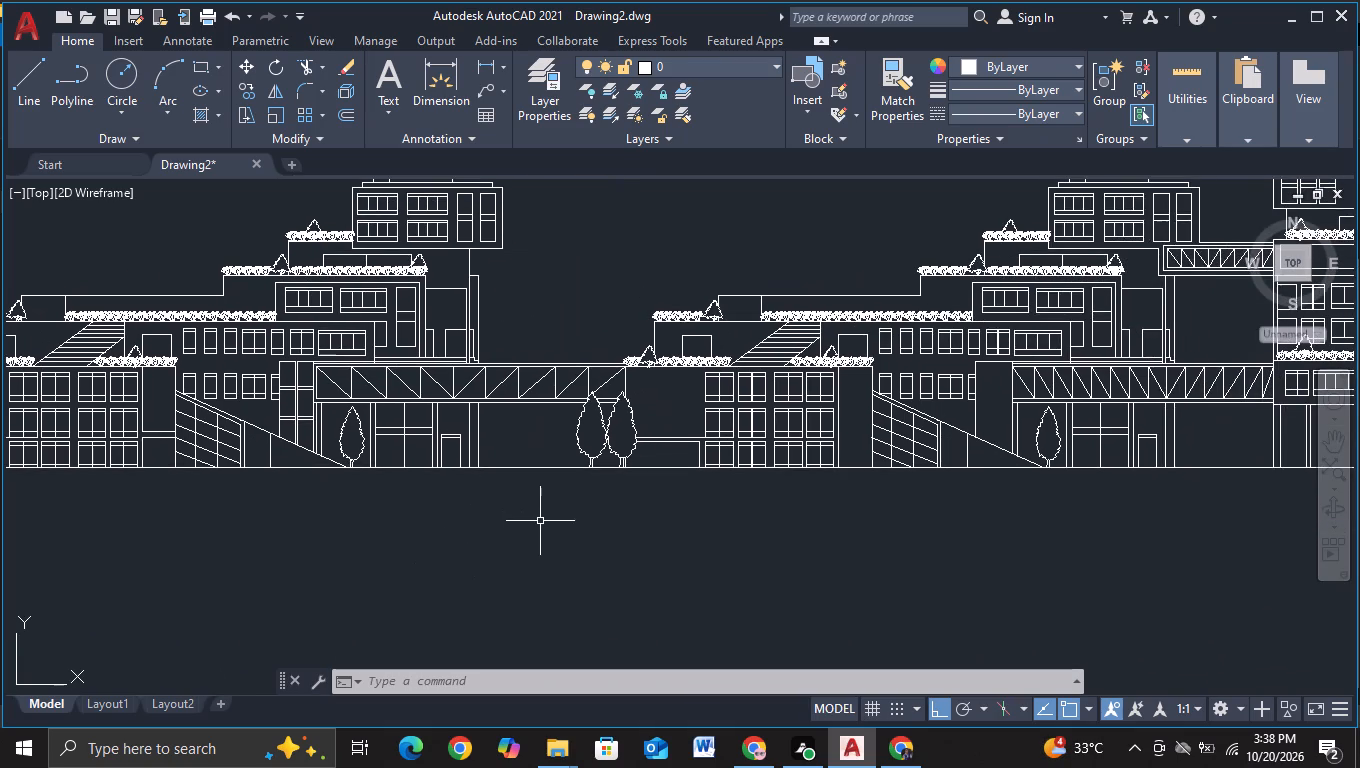
{"action": "middle_click_drag", "start_coordinate": [529, 526], "coordinate": [415, 553]}
{"action": "middle_click_drag", "start_coordinate": [567, 542], "coordinate": [407, 530]}
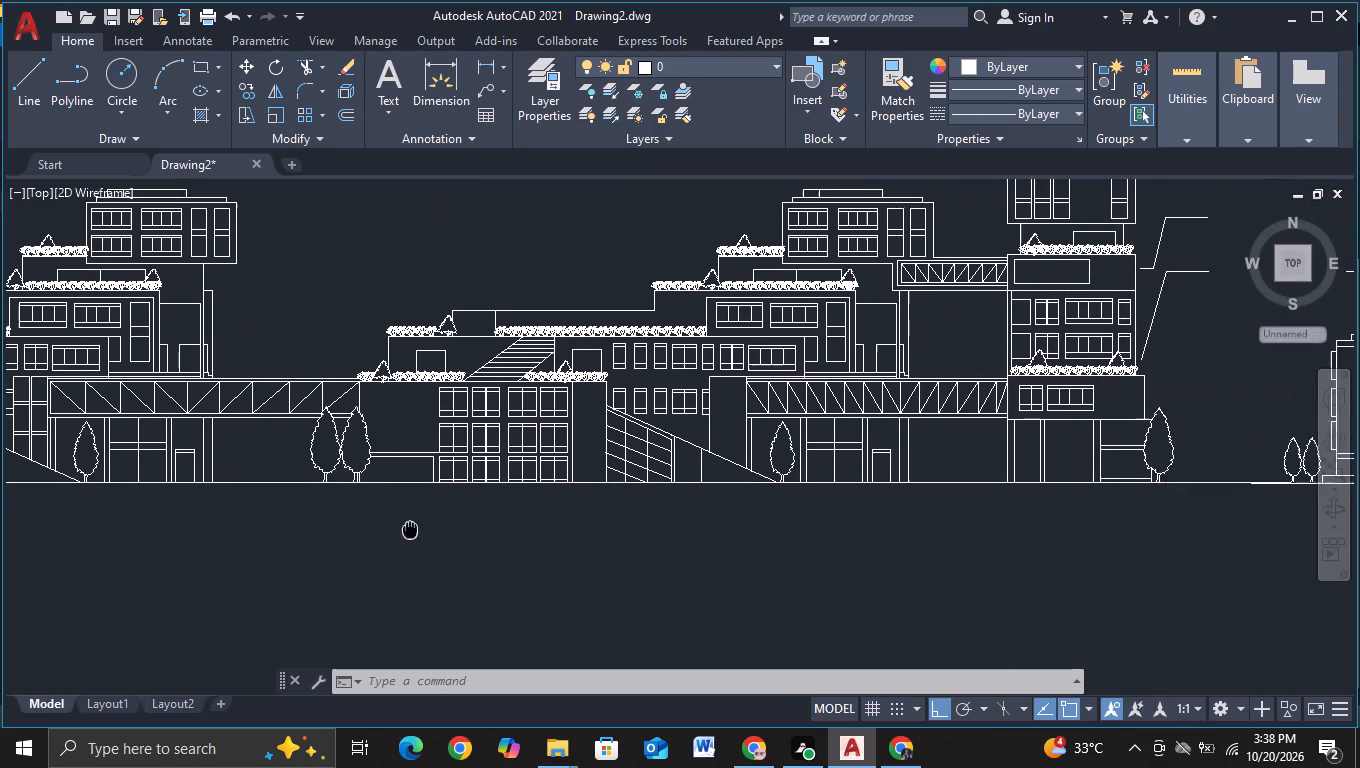
{"action": "middle_click_drag", "start_coordinate": [407, 530], "coordinate": [404, 531]}
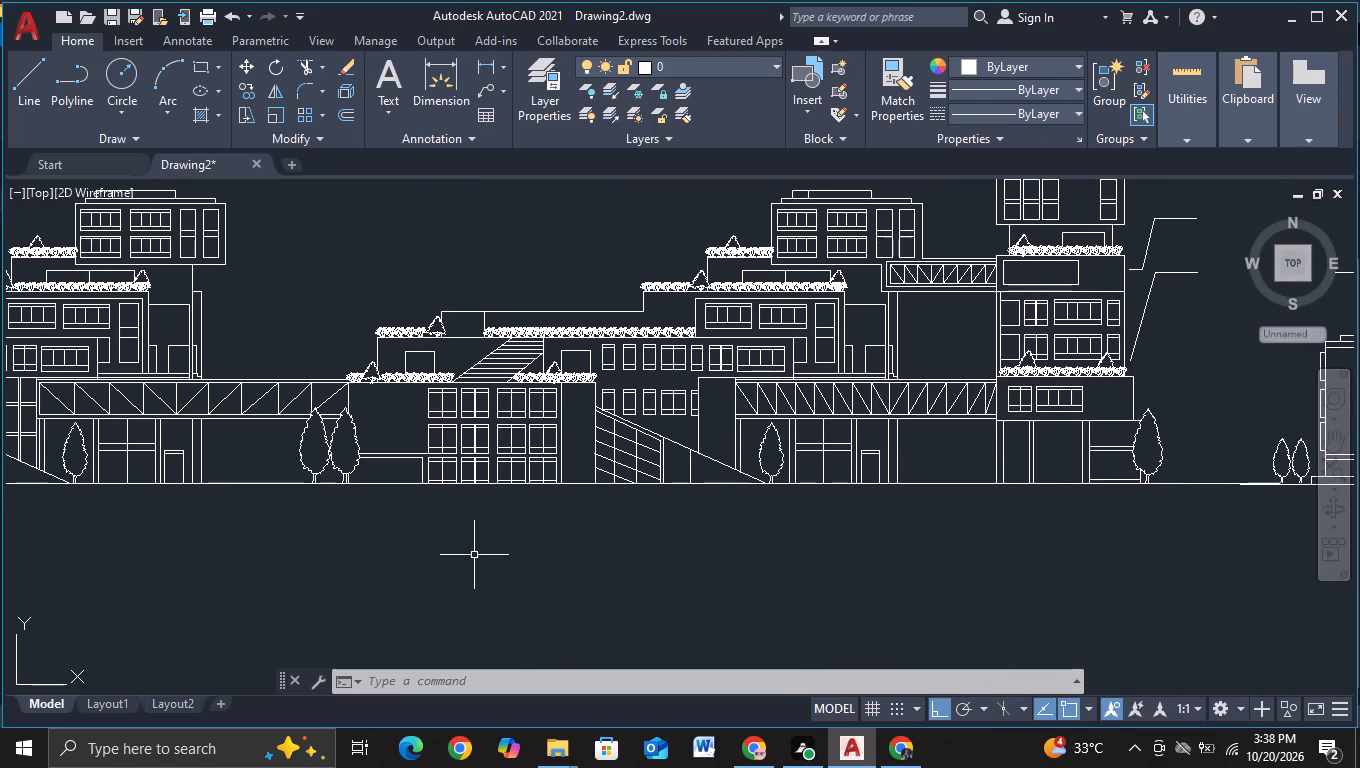
{"action": "middle_click_drag", "start_coordinate": [570, 604], "coordinate": [499, 602]}
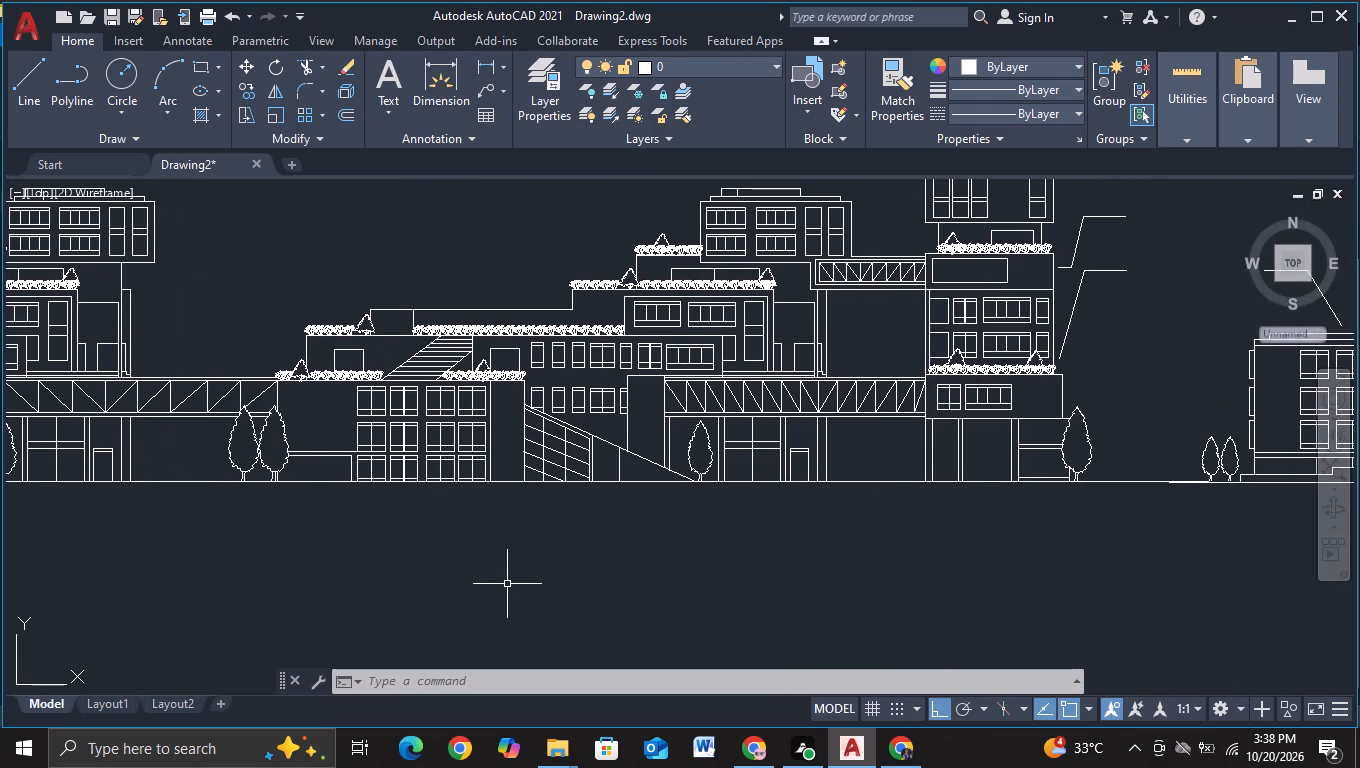
{"action": "middle_click_drag", "start_coordinate": [506, 593], "coordinate": [340, 580]}
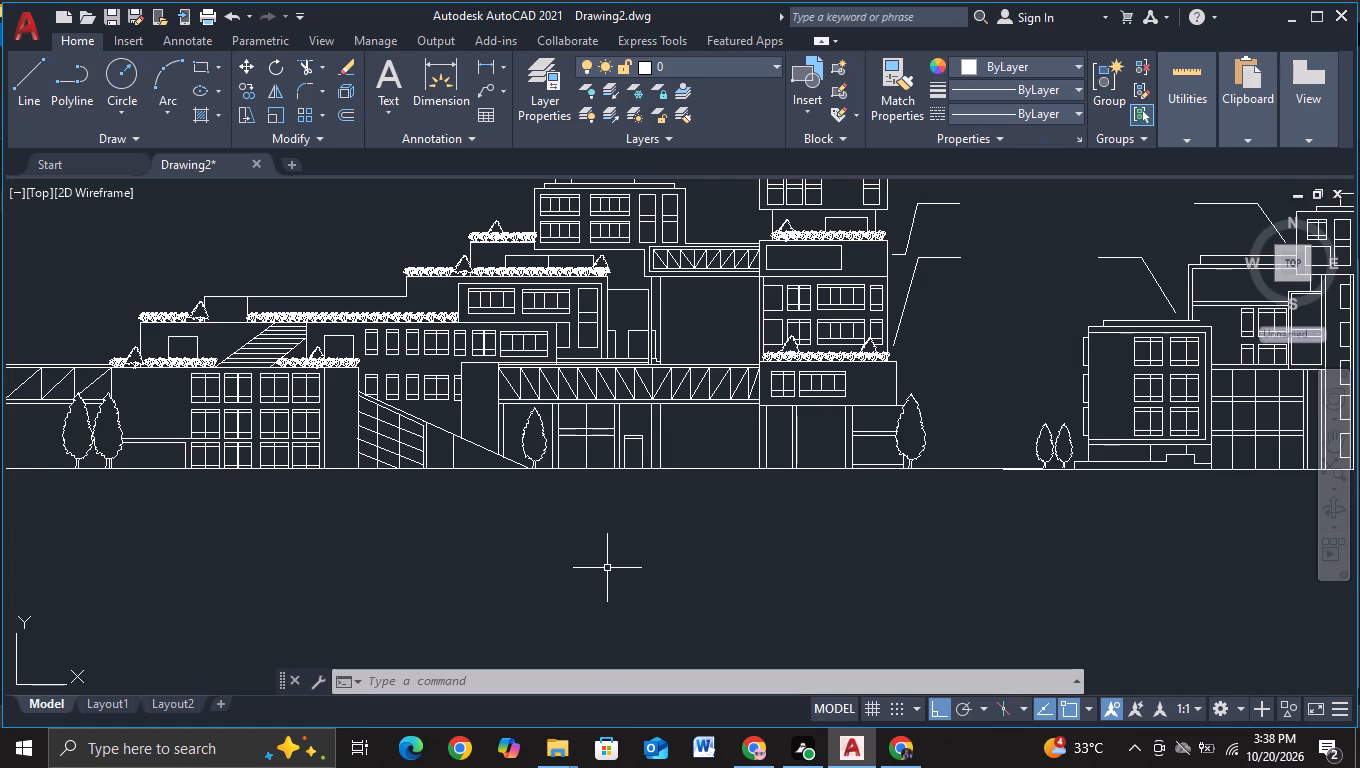
{"action": "middle_click_drag", "start_coordinate": [611, 562], "coordinate": [520, 573]}
{"action": "middle_click_drag", "start_coordinate": [625, 580], "coordinate": [594, 637]}
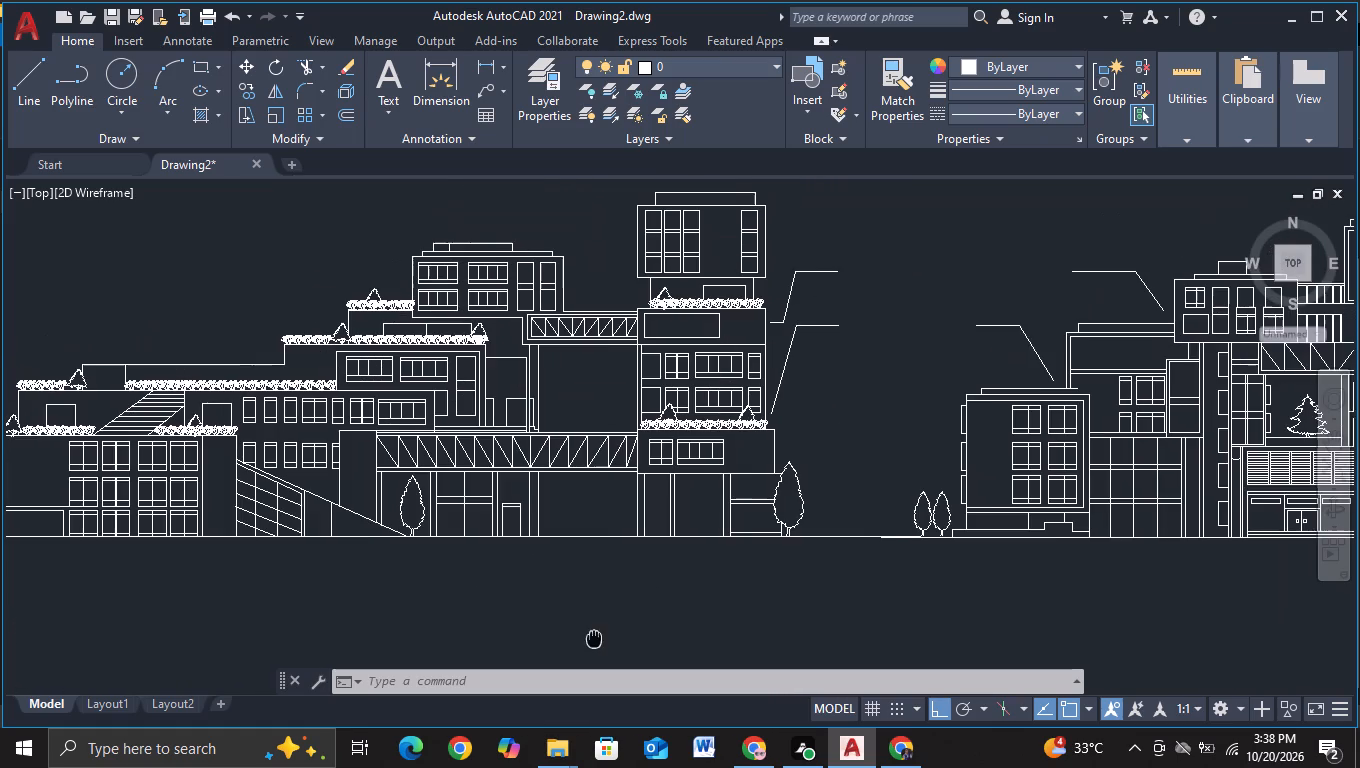
{"action": "middle_click_drag", "start_coordinate": [594, 637], "coordinate": [595, 637]}
{"action": "middle_click_drag", "start_coordinate": [619, 609], "coordinate": [586, 617]}
Draw a vertical cutting line across the ground line just outside the trees of the first wing elevation.
{"action": "scroll", "coordinate": [603, 600], "scroll_direction": "down", "scroll_amount": 2}
{"action": "middle_click_drag", "start_coordinate": [620, 626], "coordinate": [974, 499]}
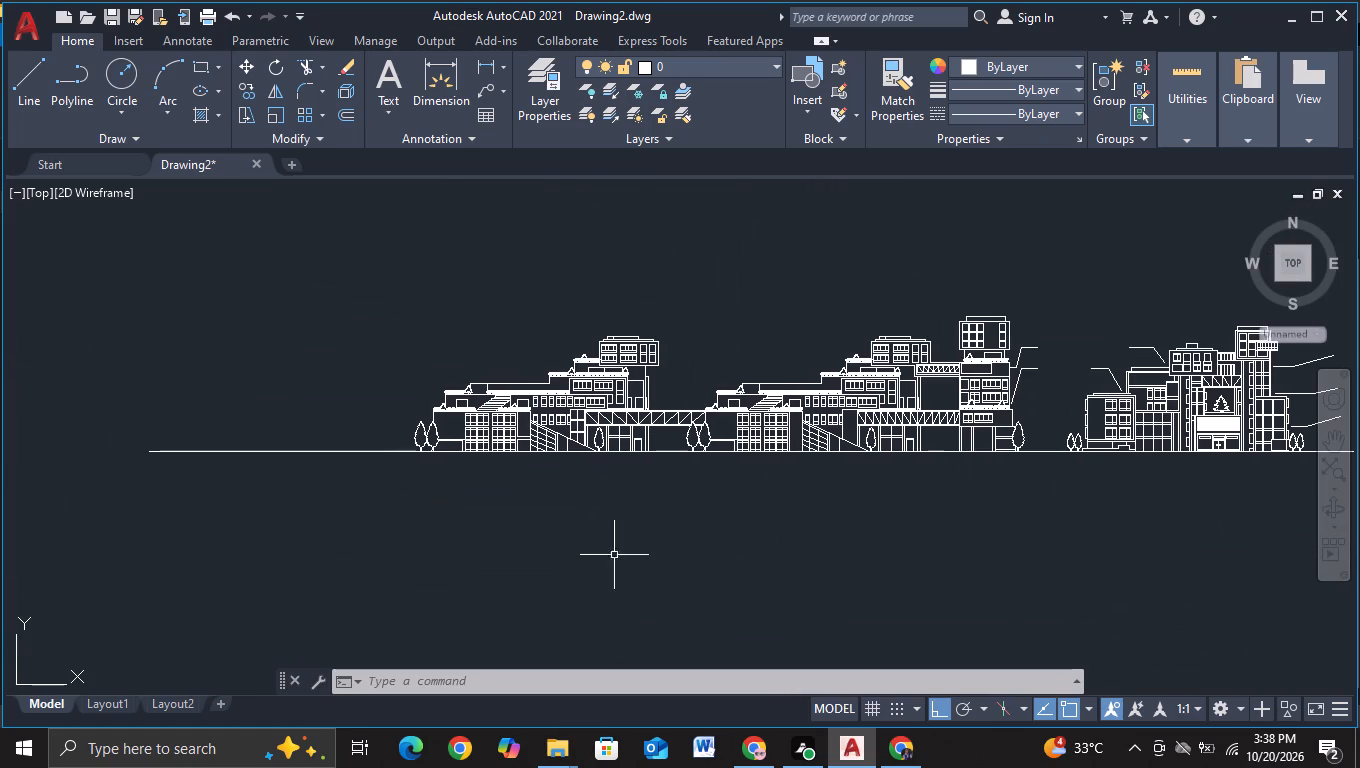
{"action": "left_click", "coordinate": [304, 65]}
{"action": "left_click", "coordinate": [19, 96]}
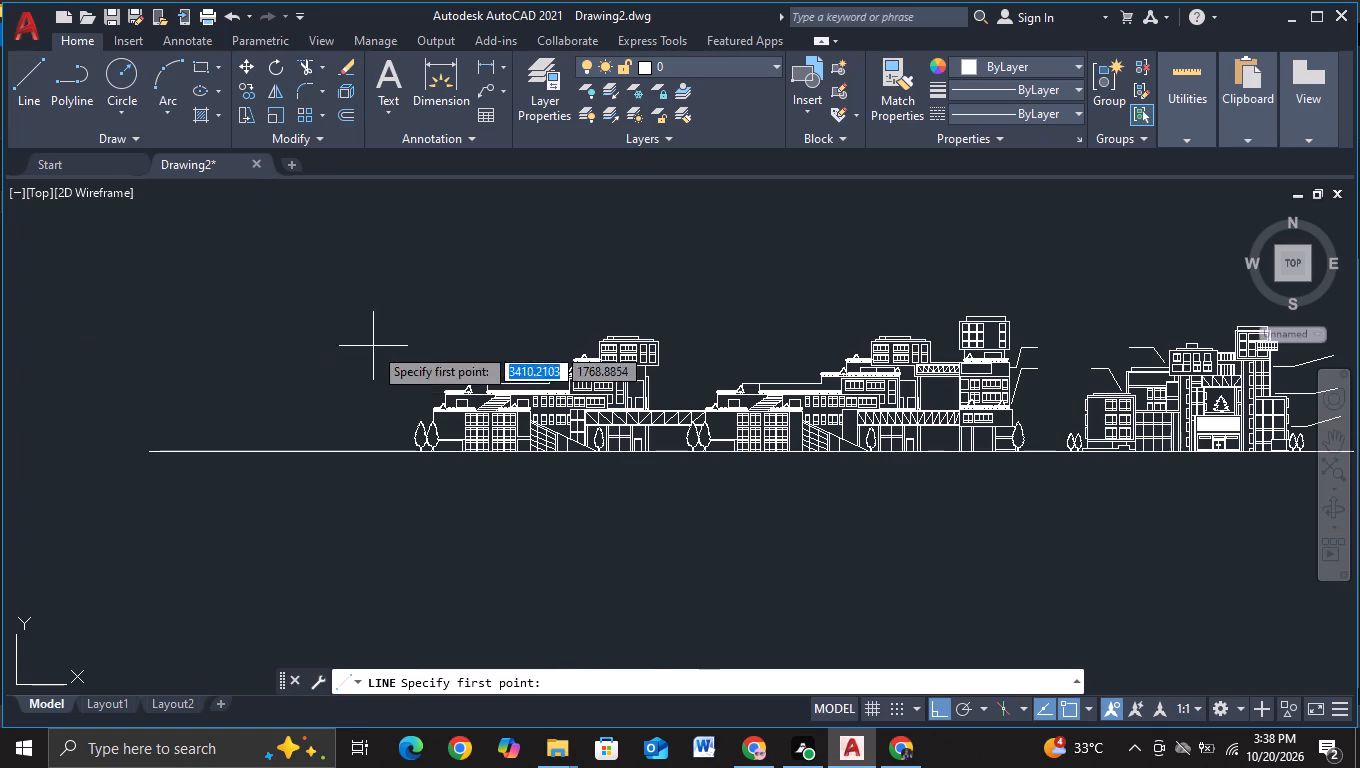
{"action": "left_click", "coordinate": [381, 234]}
{"action": "left_click", "coordinate": [365, 576]}
{"action": "key", "text": "Escape"}
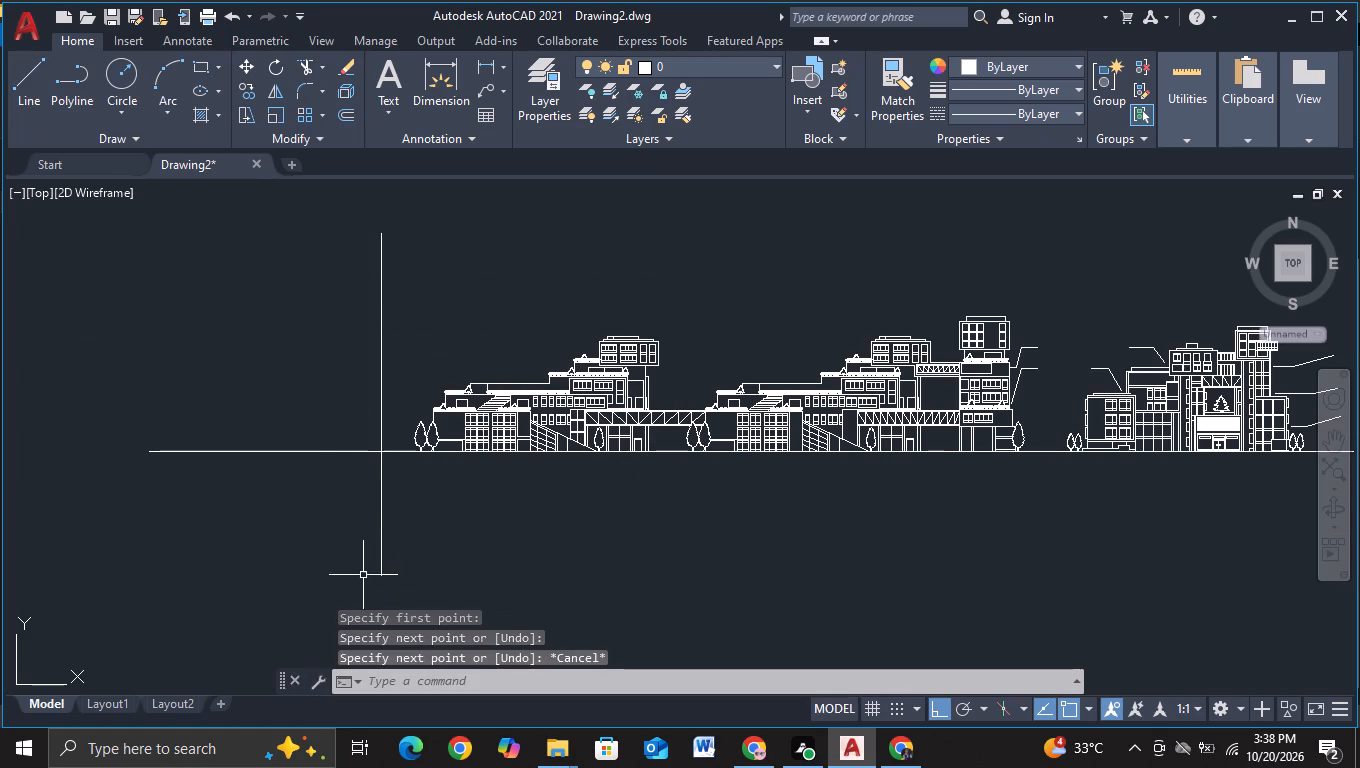
Trim the ground line back to the vertical cutting line outside the first wing, removing the cutting line as well.
{"action": "left_click", "coordinate": [304, 62]}
{"action": "left_click_drag", "start_coordinate": [433, 266], "coordinate": [342, 495]}
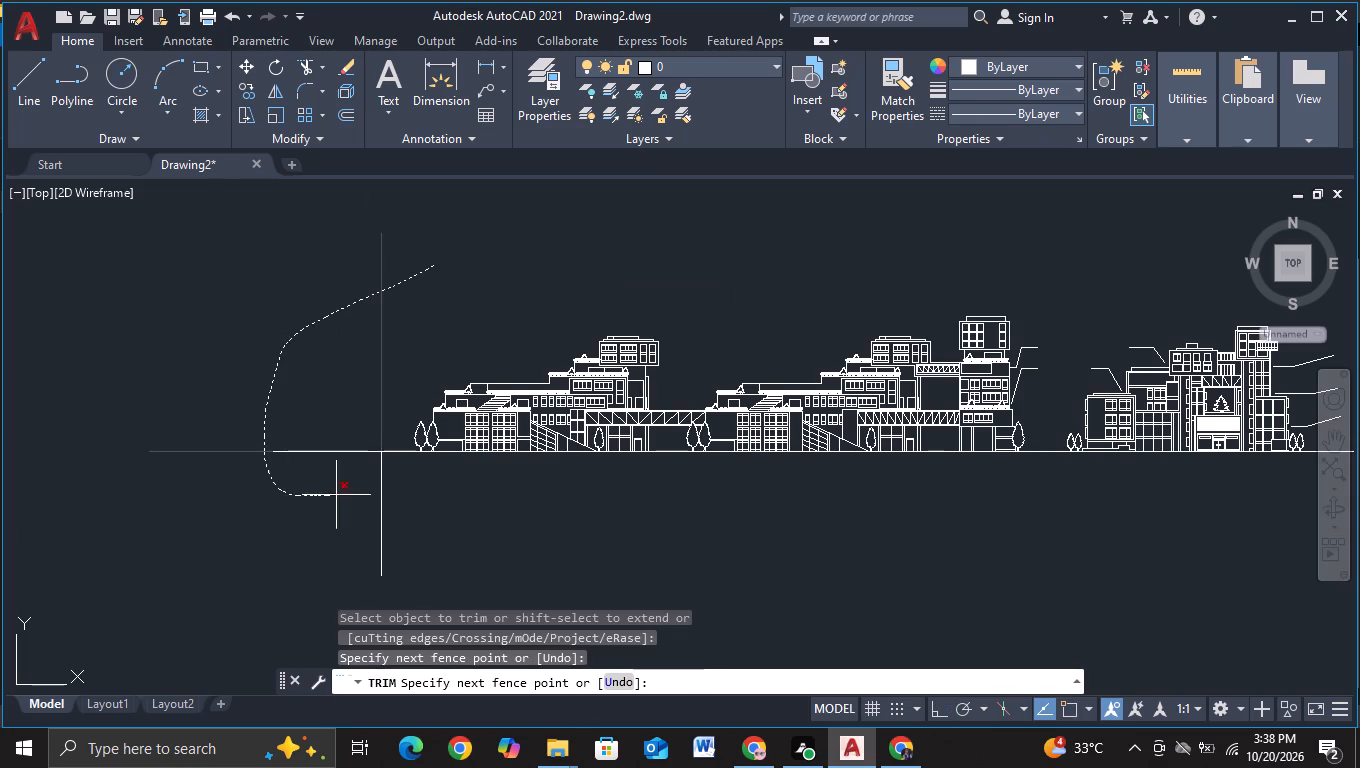
{"action": "left_click_drag", "start_coordinate": [342, 495], "coordinate": [451, 516]}
{"action": "key", "text": "ctrl+z"}
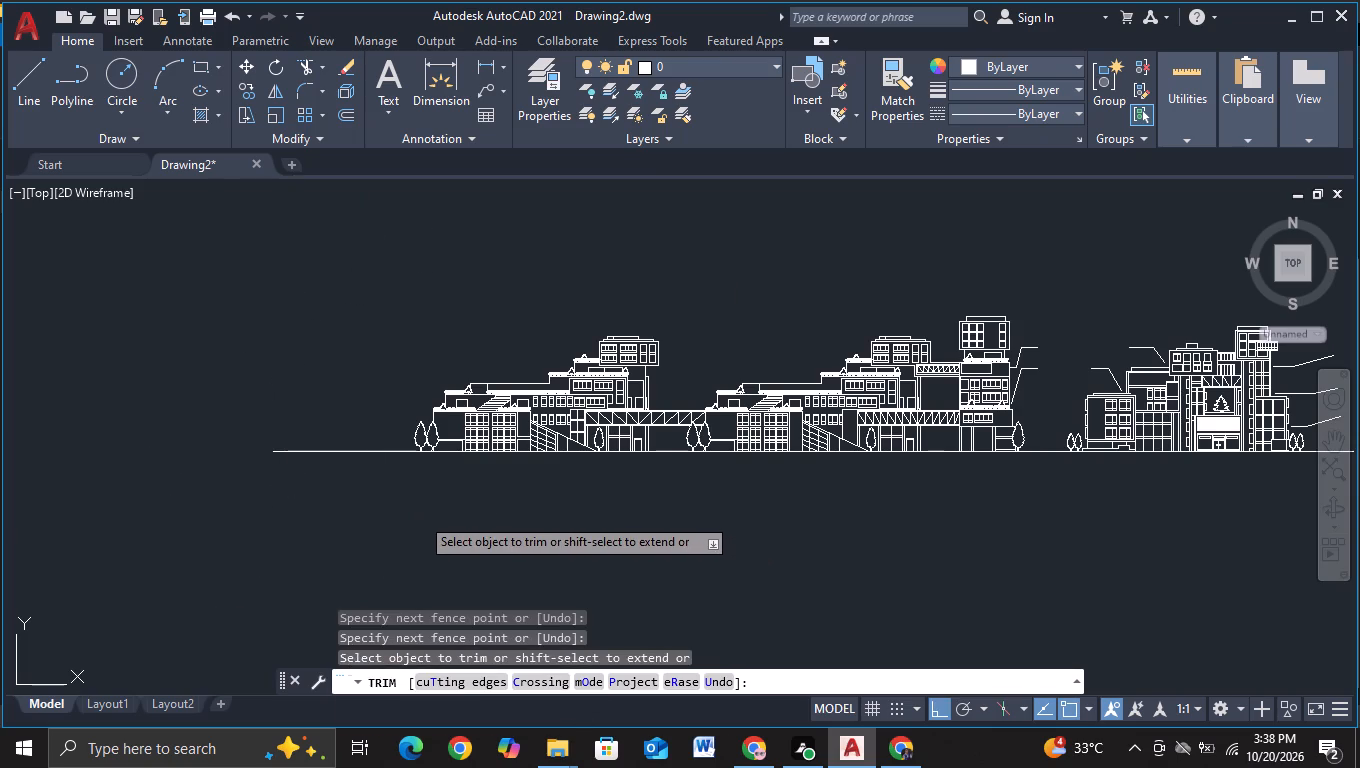
{"action": "left_click_drag", "start_coordinate": [434, 318], "coordinate": [409, 499]}
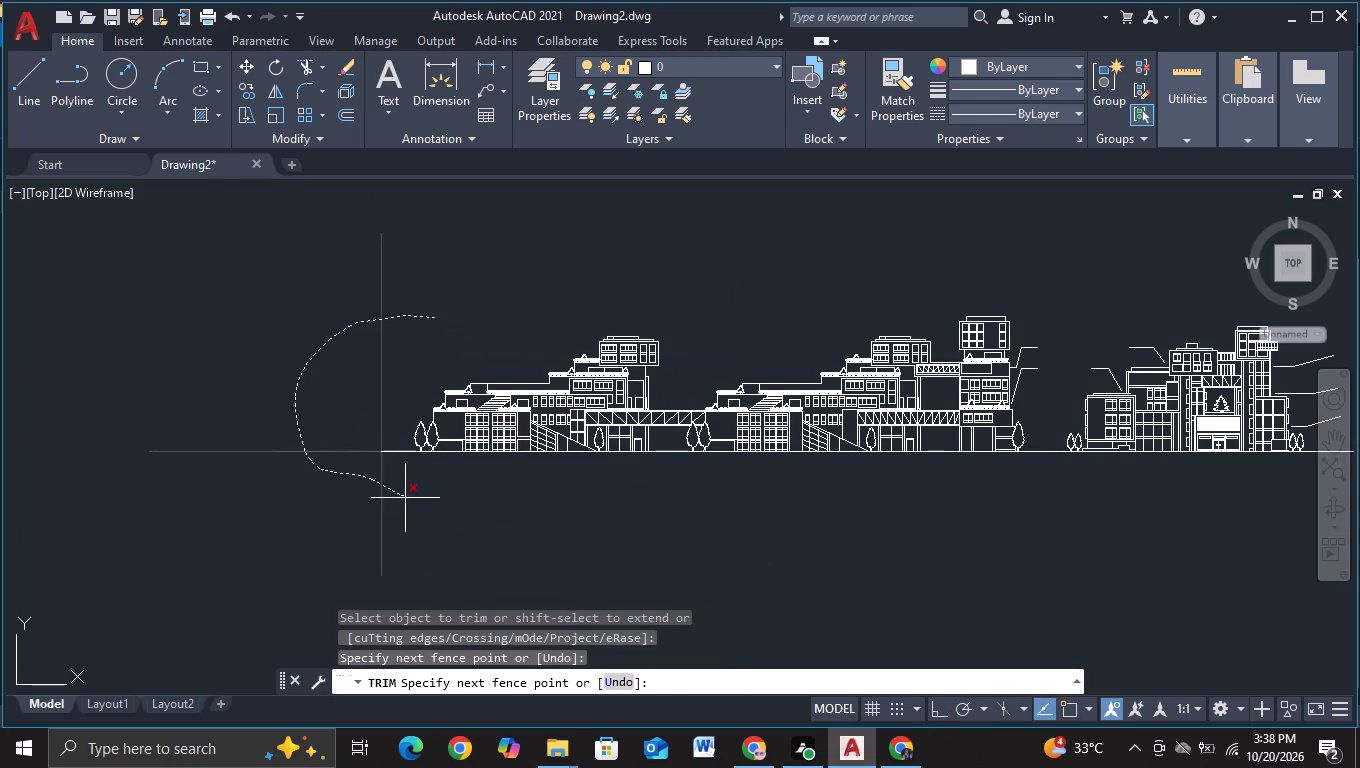
{"action": "left_click_drag", "start_coordinate": [409, 499], "coordinate": [411, 500]}
Draw a vertical cutting line across the ground line beyond the leader lines of the separate entrance elevation.
{"action": "middle_click_drag", "start_coordinate": [530, 524], "coordinate": [232, 499]}
{"action": "middle_click_drag", "start_coordinate": [833, 509], "coordinate": [400, 525]}
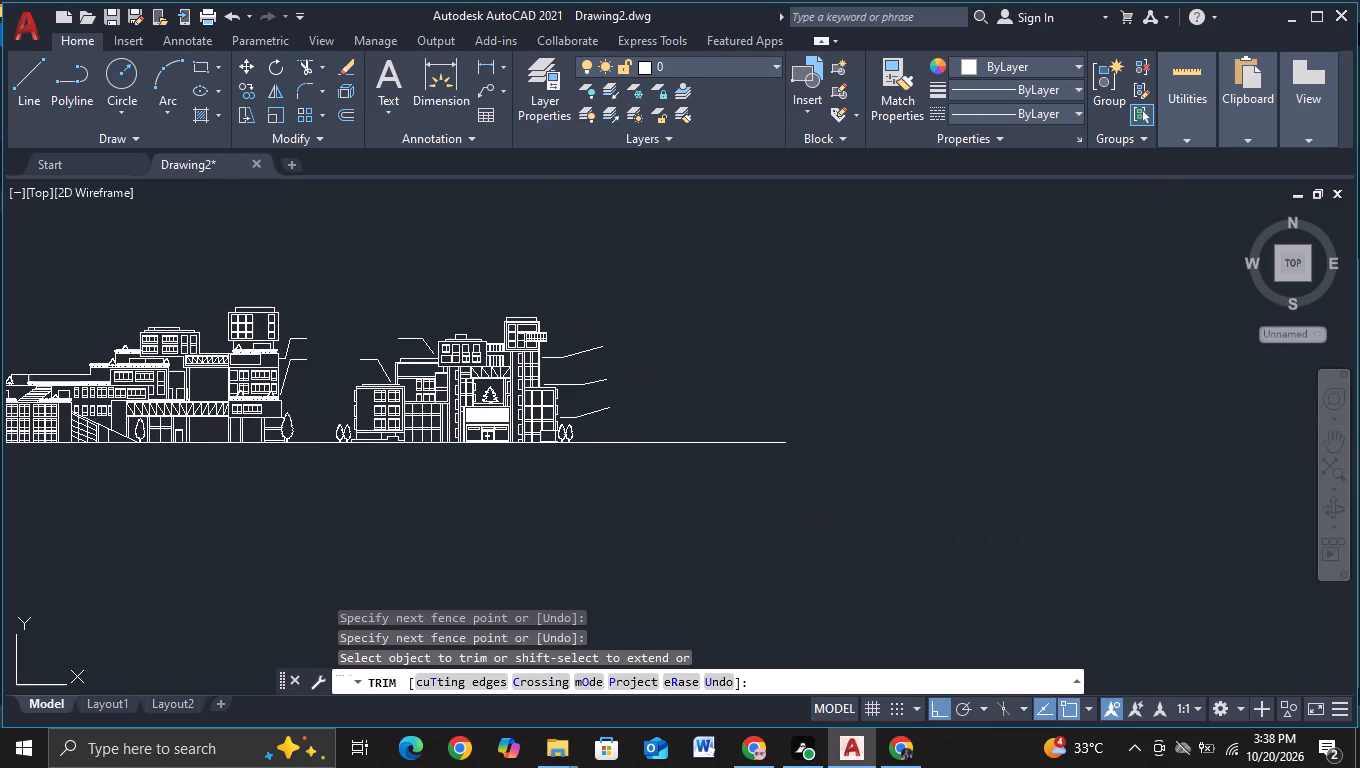
{"action": "left_click", "coordinate": [41, 92]}
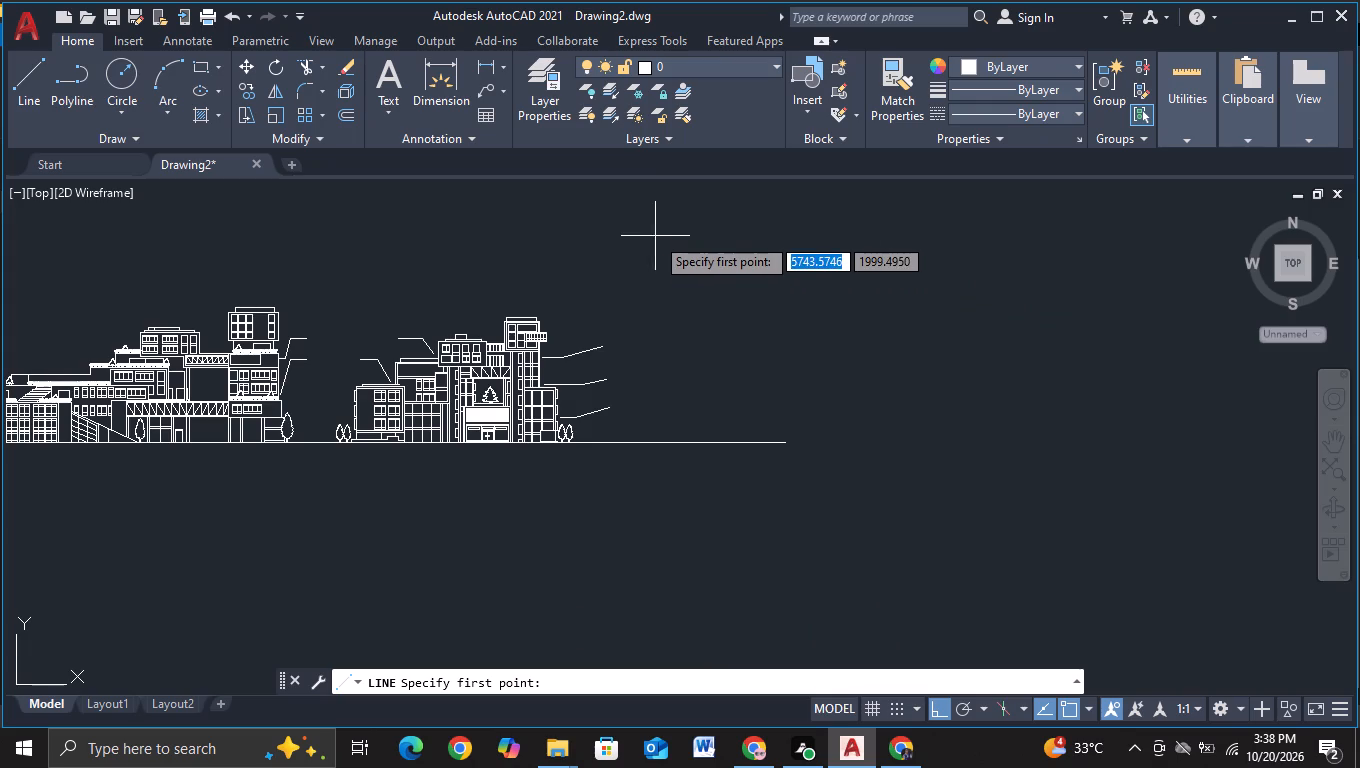
{"action": "left_click", "coordinate": [678, 240]}
{"action": "left_click", "coordinate": [674, 551]}
{"action": "key", "text": "Escape"}
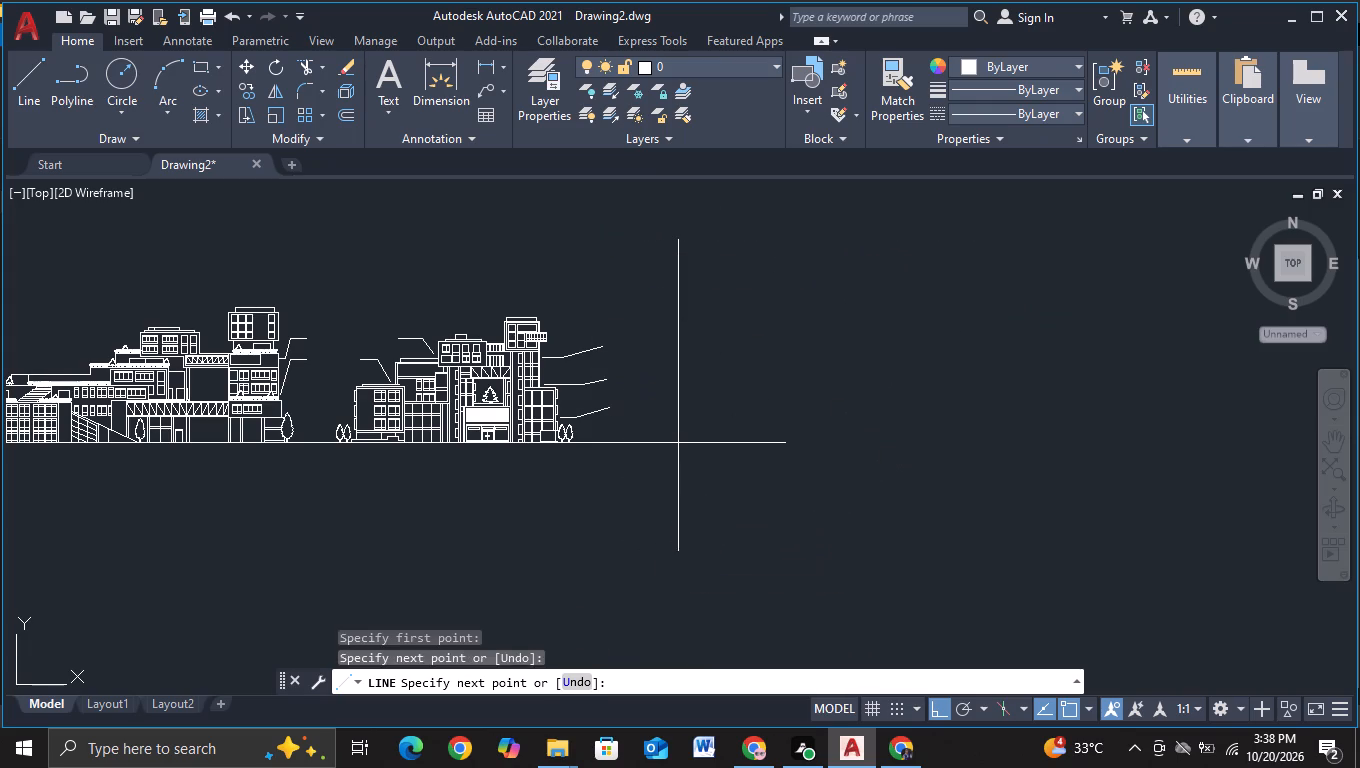
Trim the ground line's far end back to the cutting line beyond the entrance elevation, removing the cutting line as well.
{"action": "left_click", "coordinate": [307, 67]}
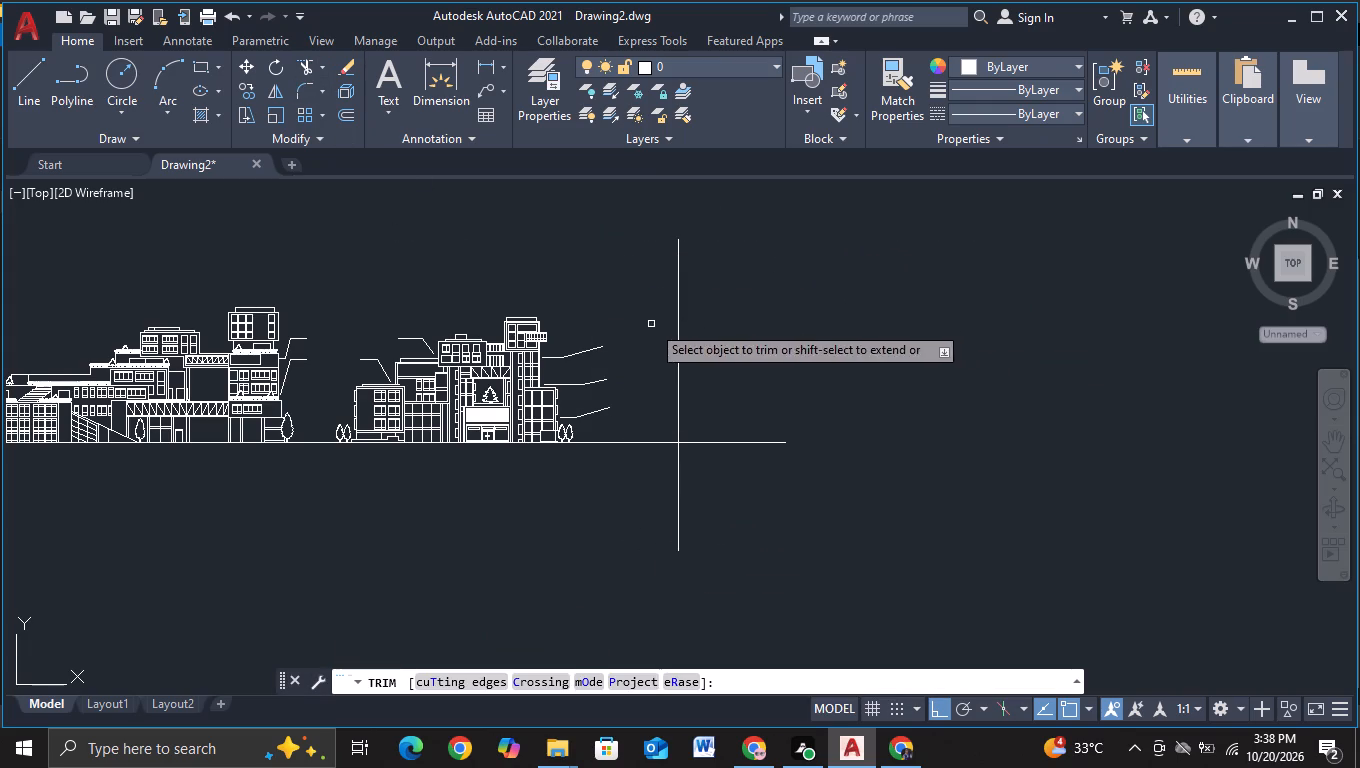
{"action": "left_click_drag", "start_coordinate": [651, 324], "coordinate": [621, 481]}
{"action": "scroll", "coordinate": [688, 510], "scroll_direction": "down", "scroll_amount": 2}
{"action": "middle_click_drag", "start_coordinate": [692, 554], "coordinate": [860, 520]}
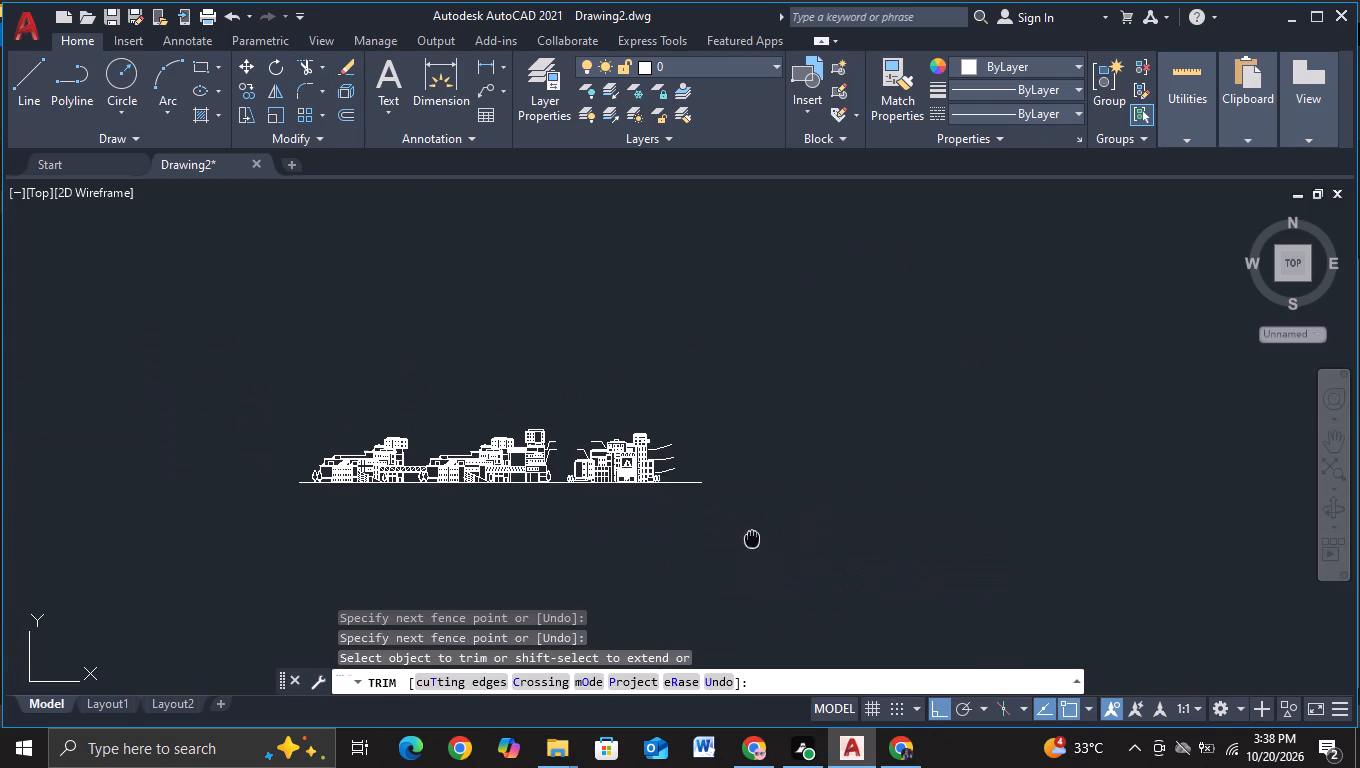
{"action": "middle_click_drag", "start_coordinate": [860, 520], "coordinate": [947, 507]}
{"action": "scroll", "coordinate": [908, 508], "scroll_direction": "up", "scroll_amount": 1}
{"action": "middle_click_drag", "start_coordinate": [800, 545], "coordinate": [867, 493]}
{"action": "scroll", "coordinate": [831, 494], "scroll_direction": "up", "scroll_amount": 1}
{"action": "middle_click_drag", "start_coordinate": [752, 443], "coordinate": [628, 546]}
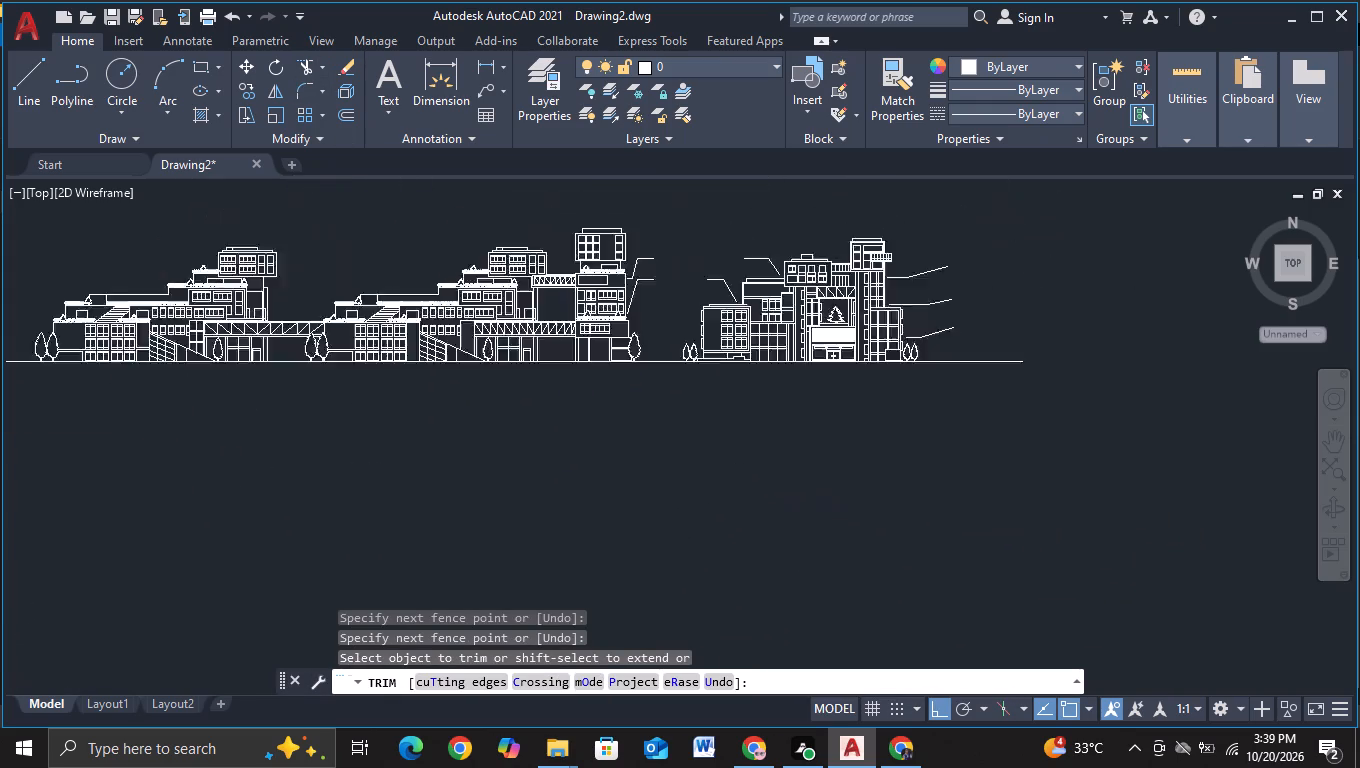
{"action": "middle_click_drag", "start_coordinate": [647, 450], "coordinate": [643, 518]}
{"action": "key", "text": "Escape"}
{"action": "middle_click_drag", "start_coordinate": [559, 515], "coordinate": [622, 474]}
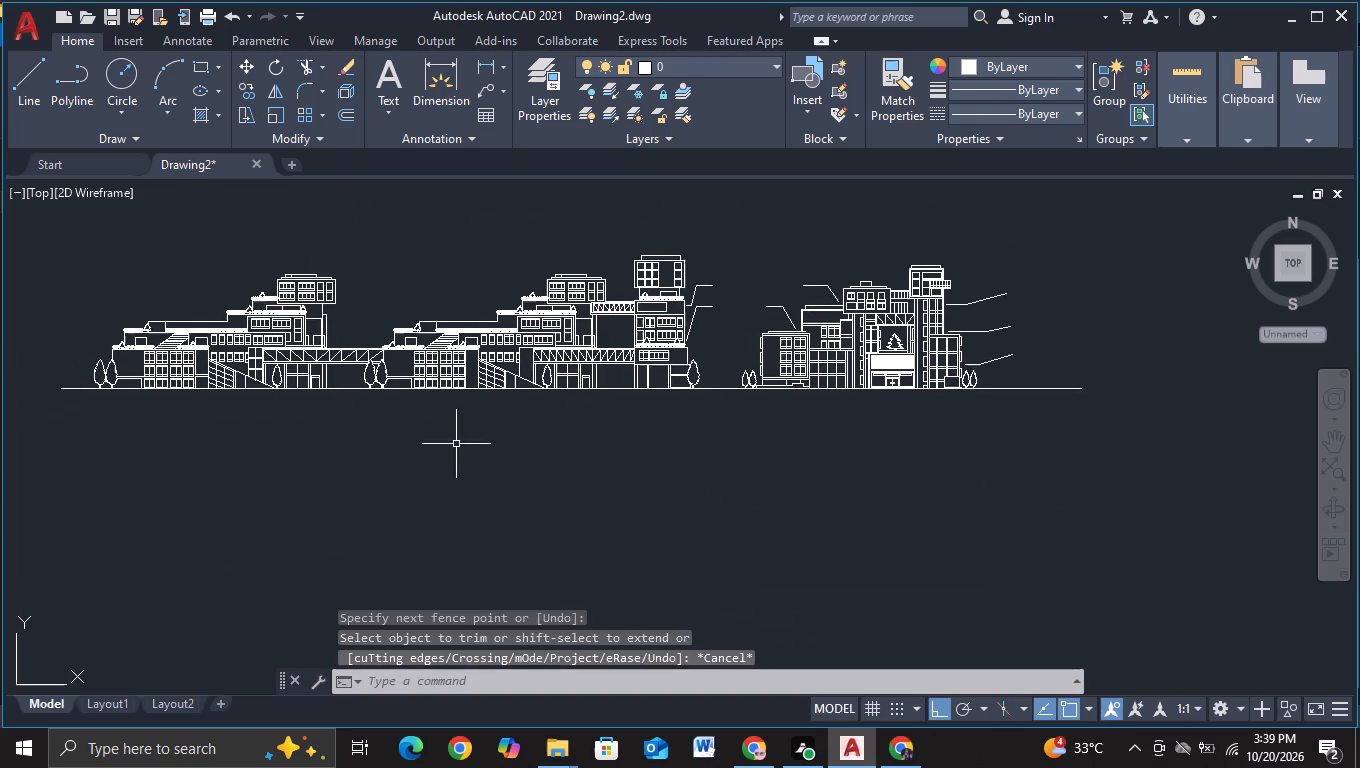
{"action": "key", "text": "Escape"}
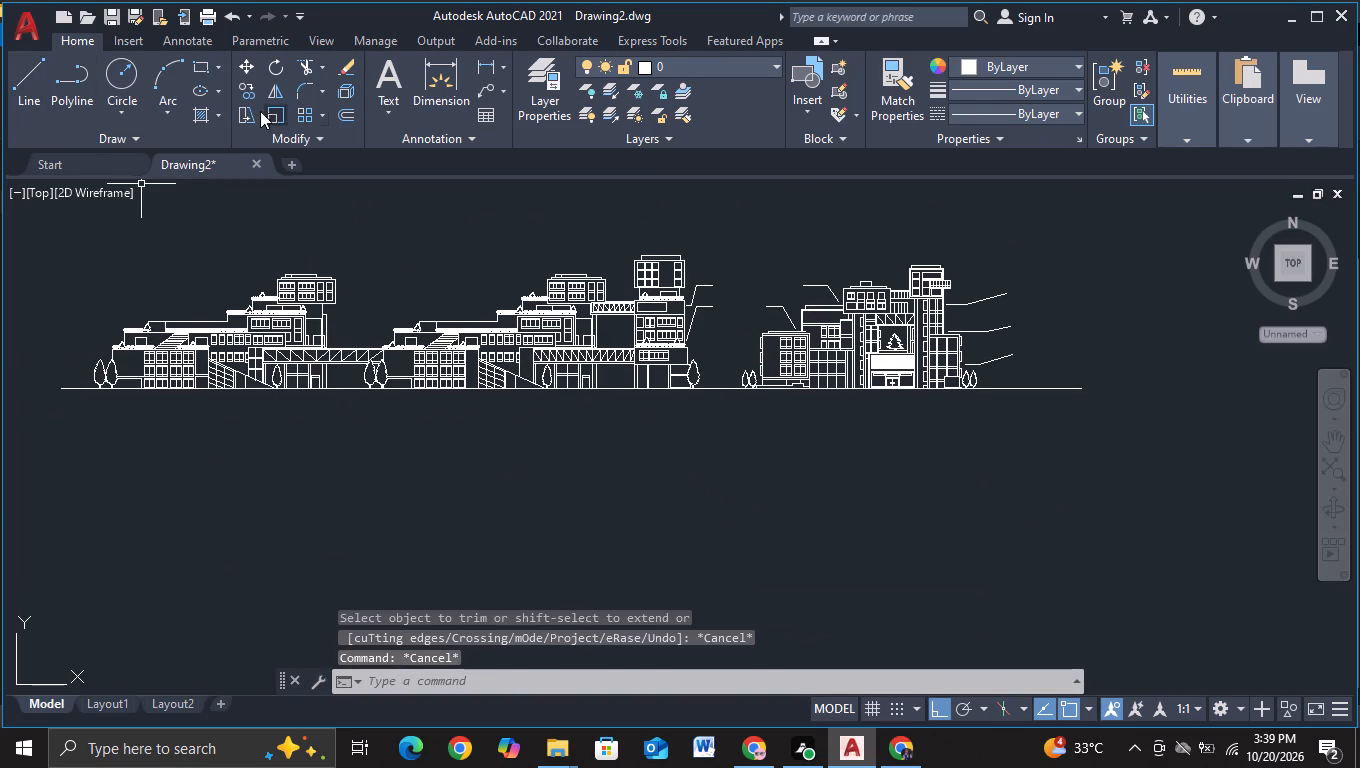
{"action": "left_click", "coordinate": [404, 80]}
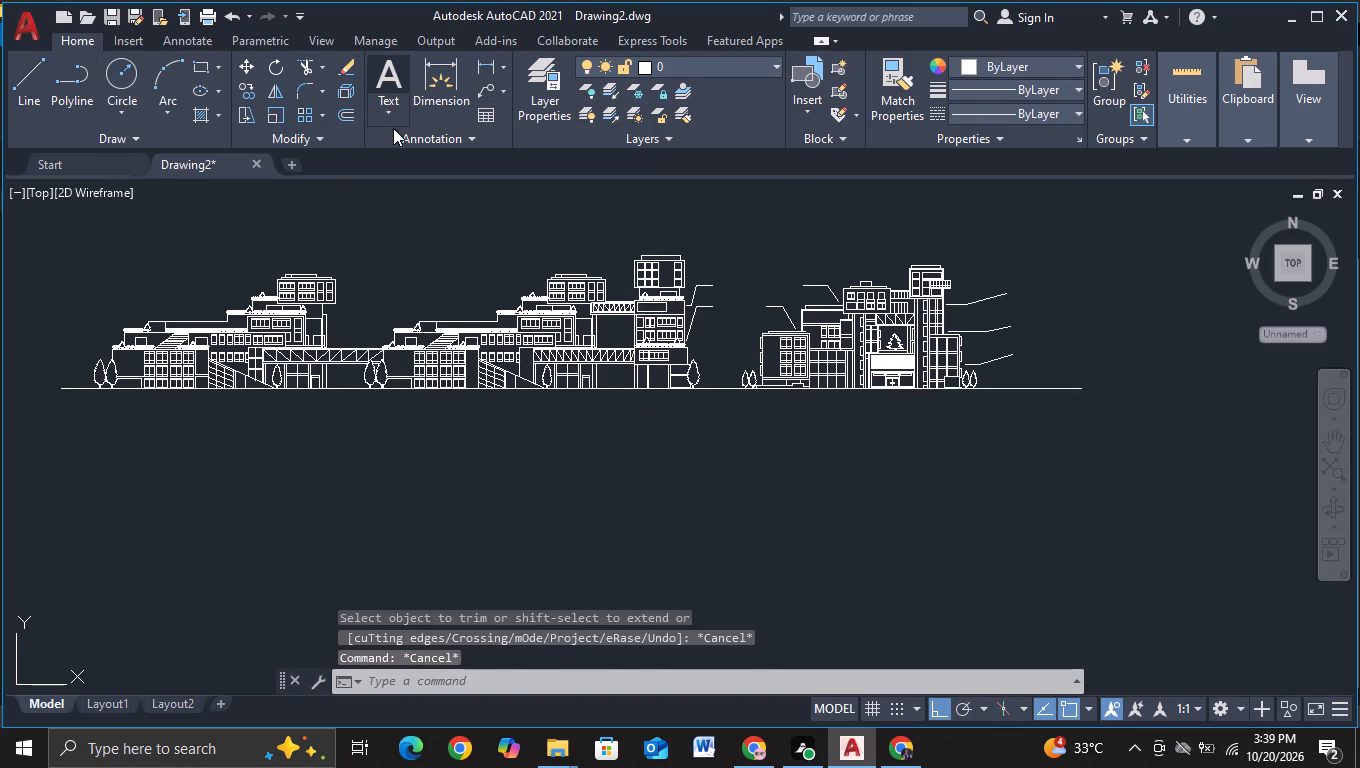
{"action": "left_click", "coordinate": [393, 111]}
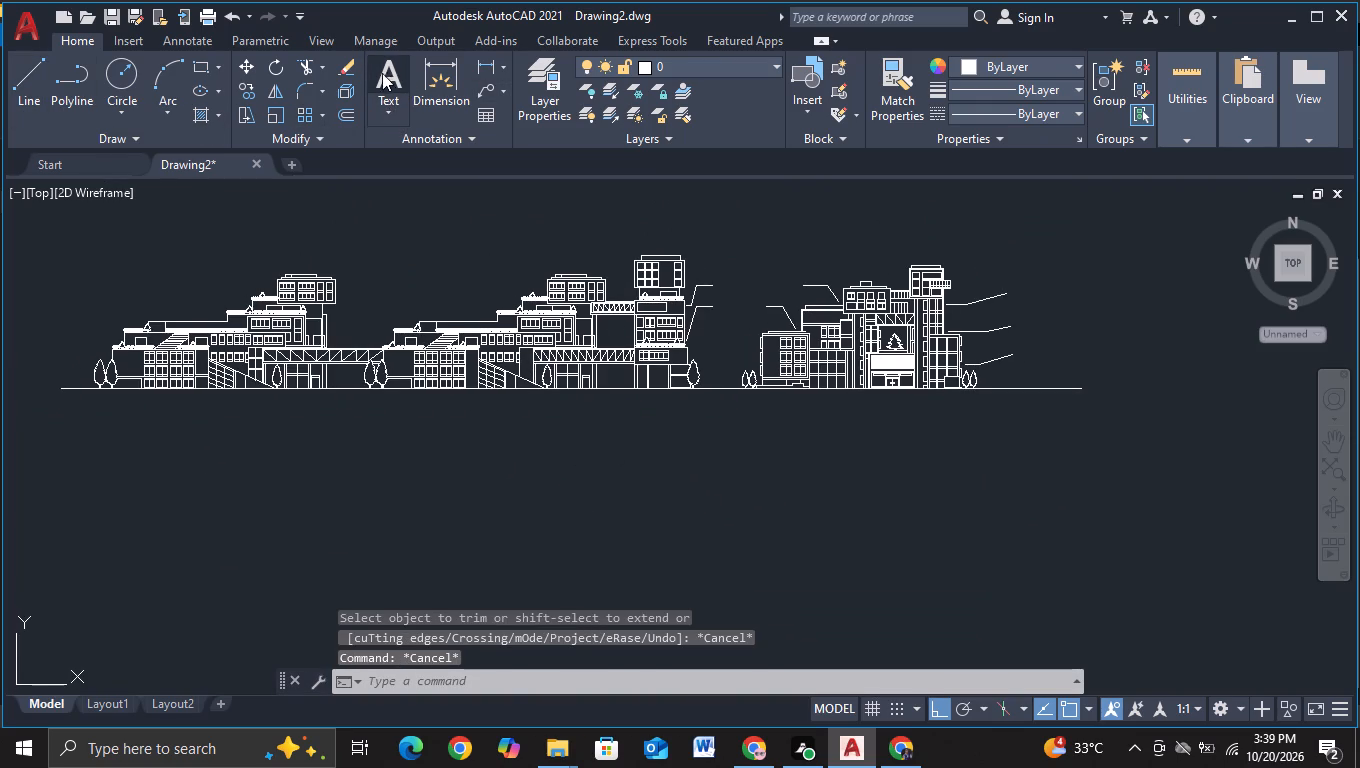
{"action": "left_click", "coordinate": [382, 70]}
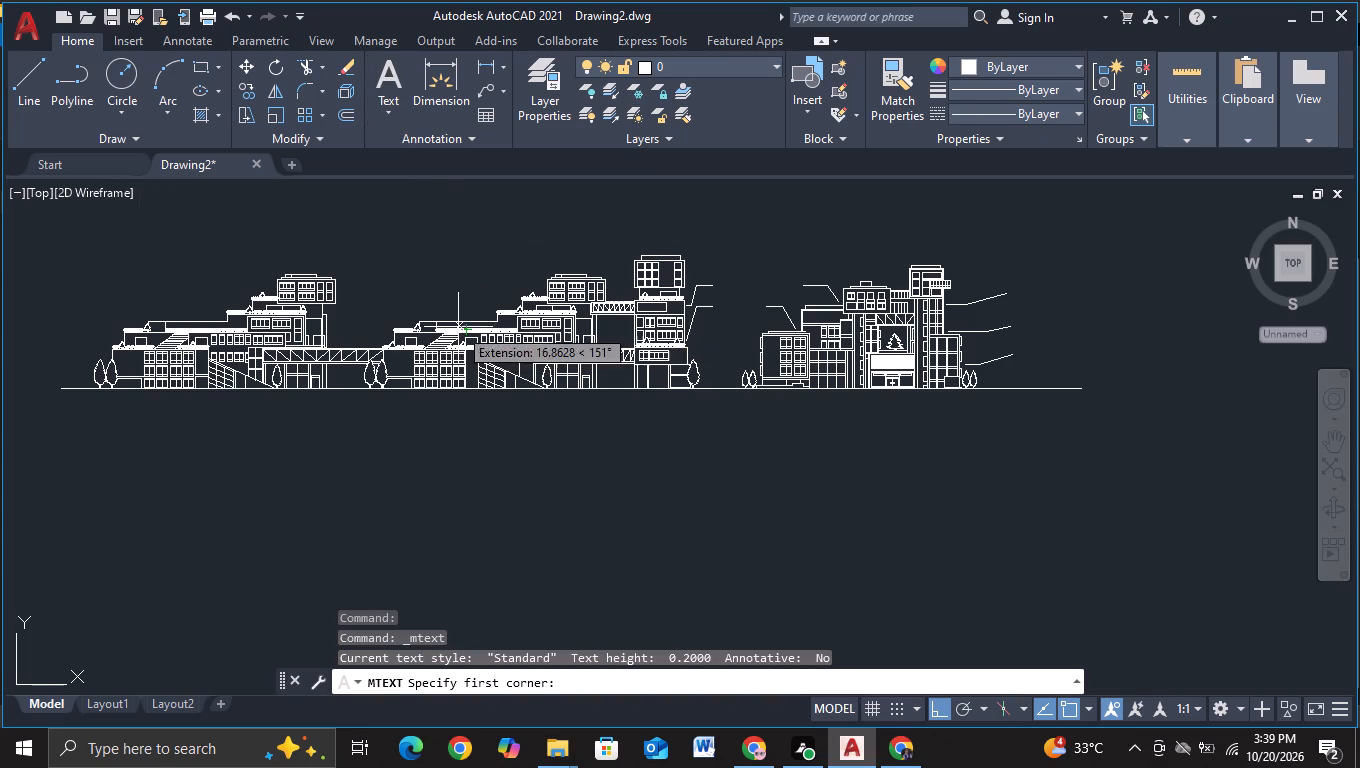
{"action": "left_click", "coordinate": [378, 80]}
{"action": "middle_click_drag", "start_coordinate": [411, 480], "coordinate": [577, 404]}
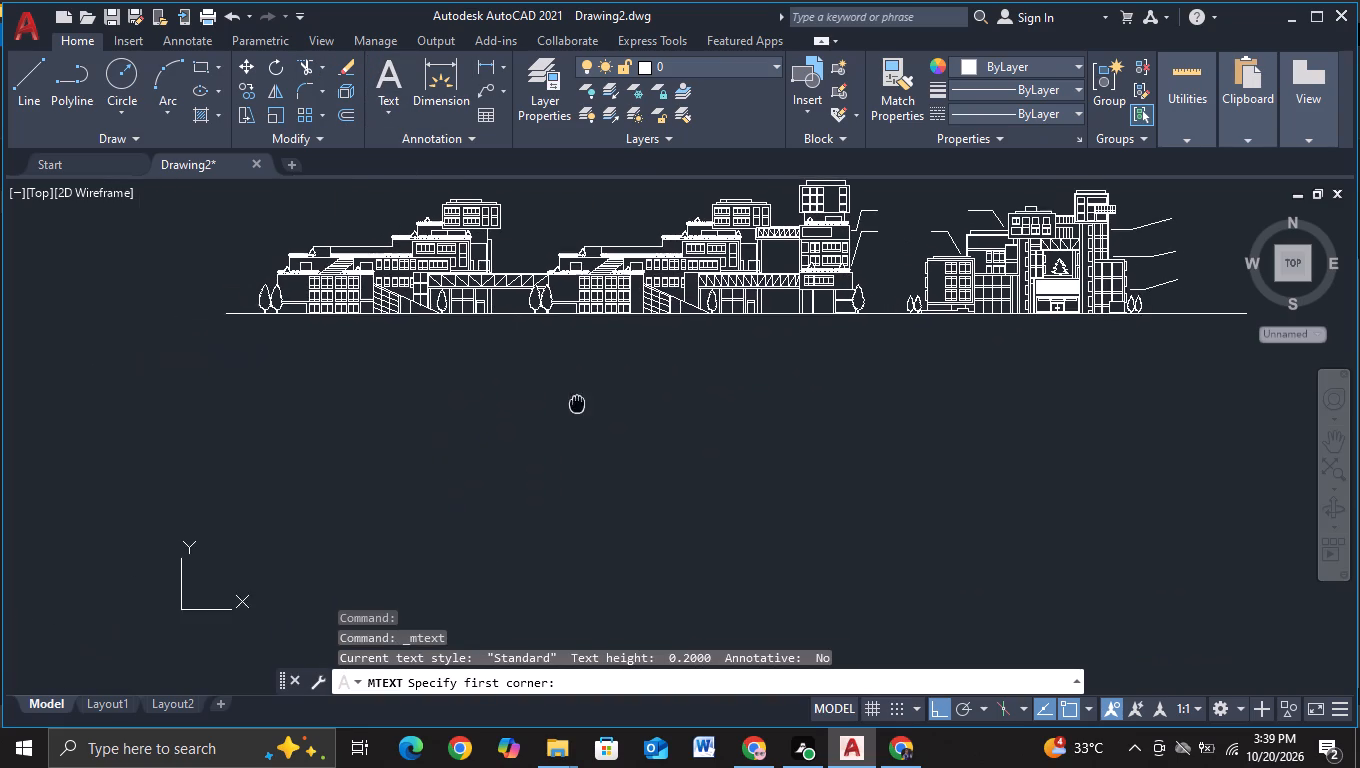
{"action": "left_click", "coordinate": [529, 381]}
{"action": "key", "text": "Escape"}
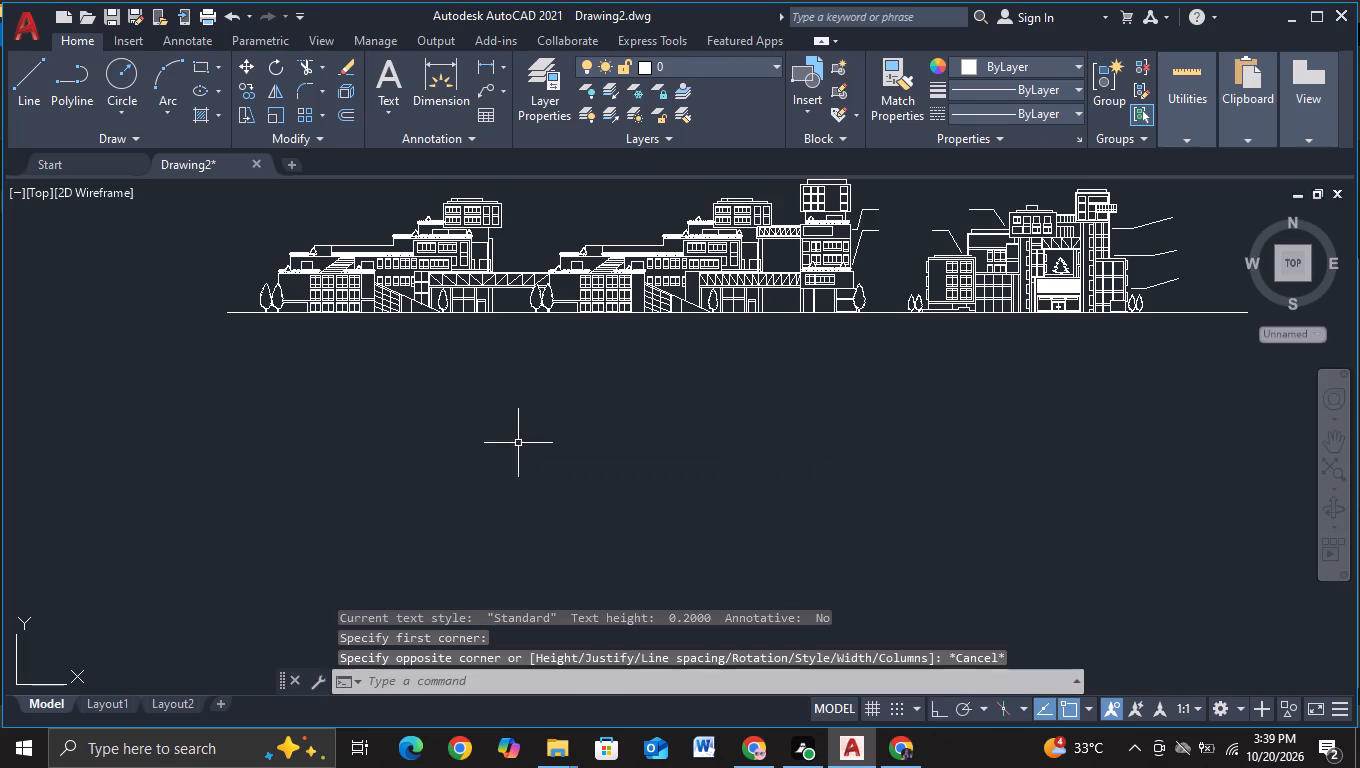
Start single-line text below the first wing, about 57 high with rotation picked straight down, and enter PROPOSED followed by three spaces.
{"action": "left_click", "coordinate": [389, 103]}
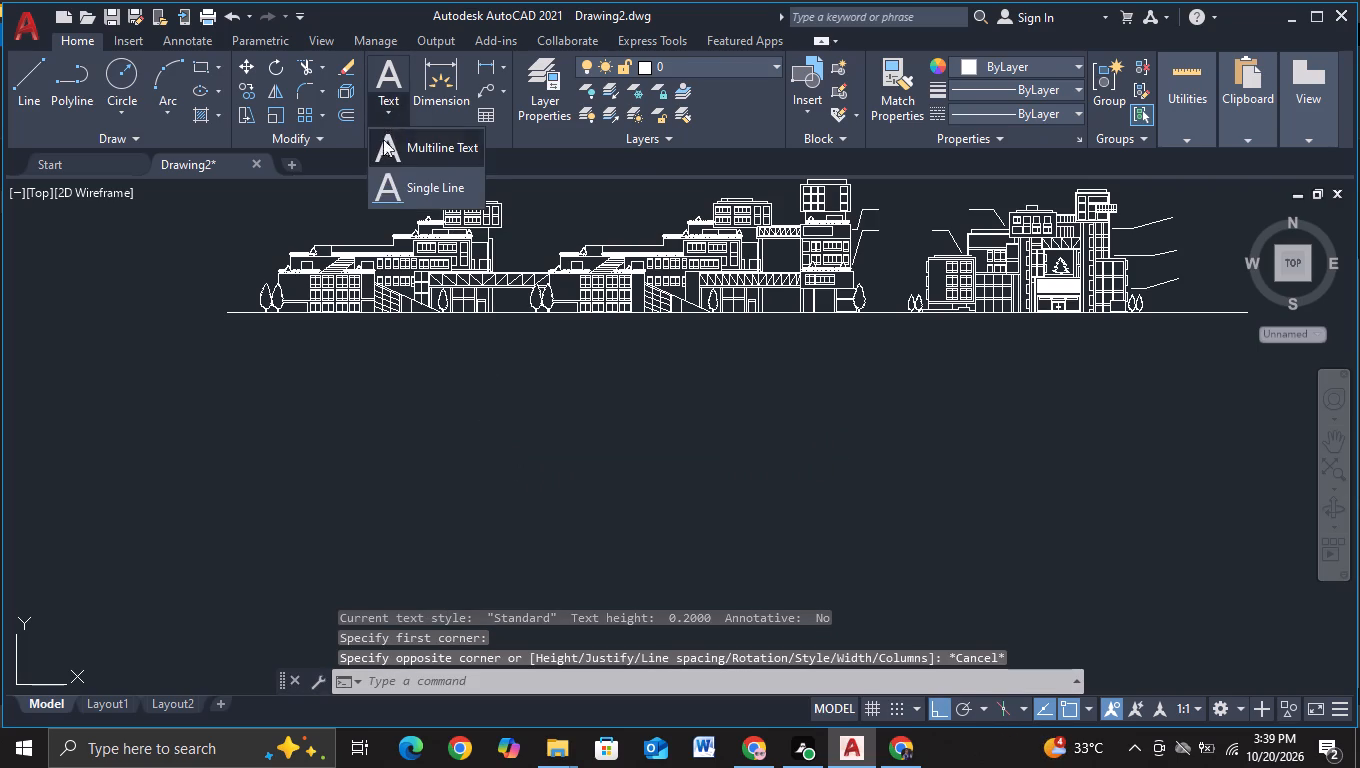
{"action": "left_click", "coordinate": [385, 180]}
{"action": "left_click", "coordinate": [372, 72]}
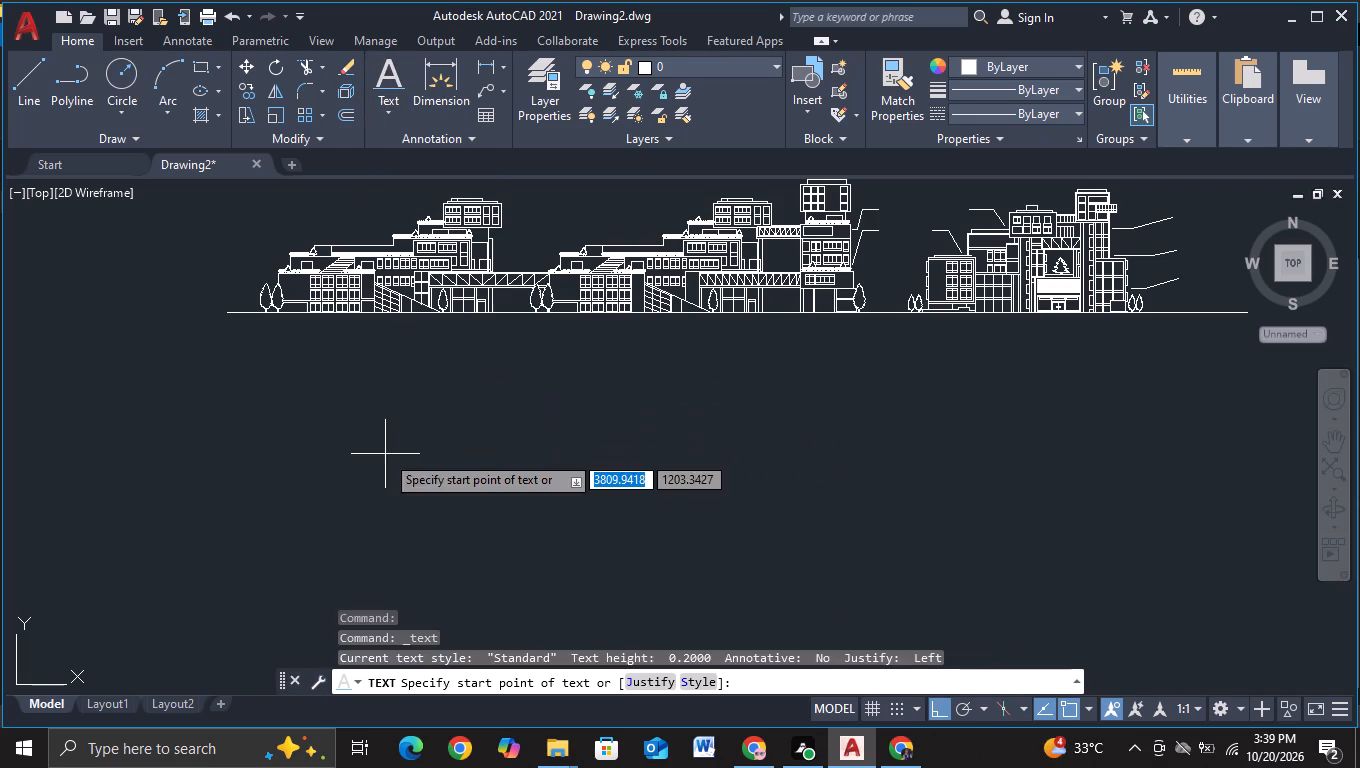
{"action": "left_click", "coordinate": [394, 423]}
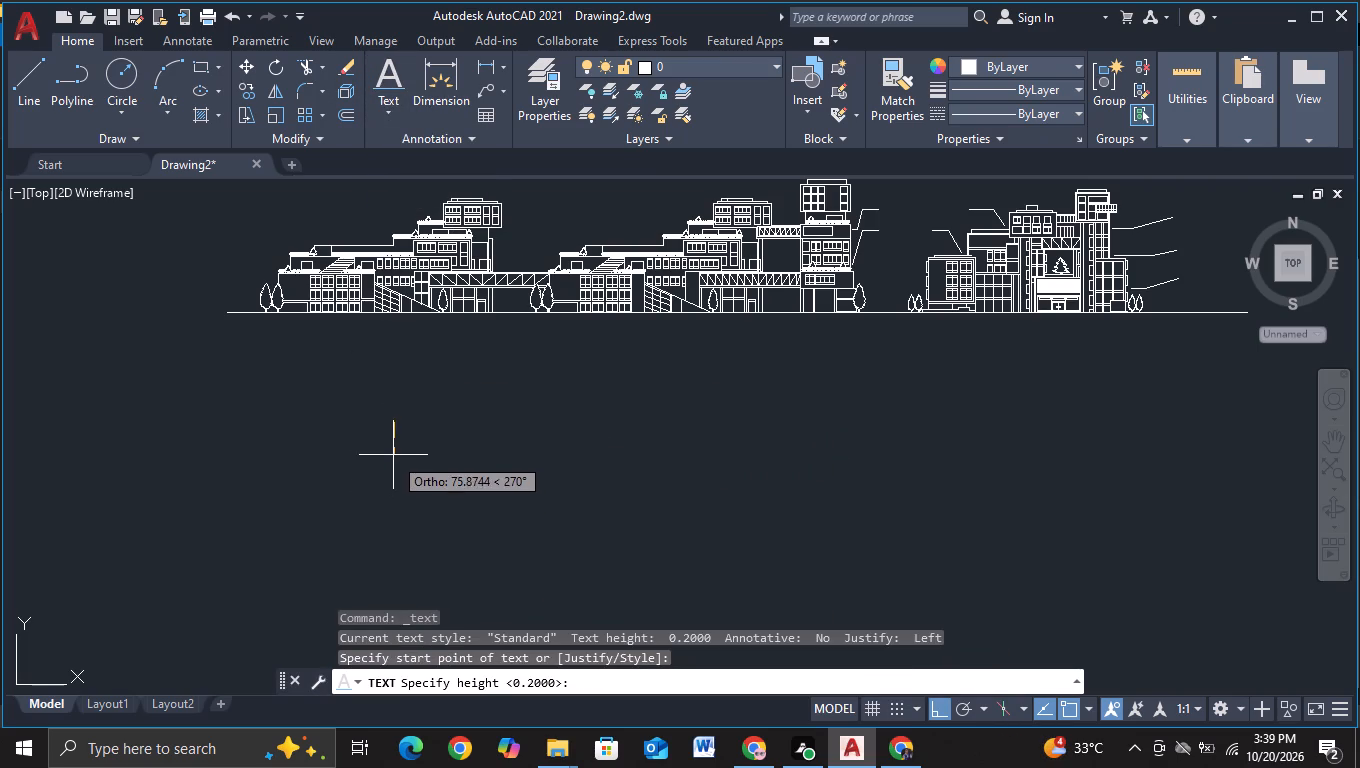
{"action": "left_click", "coordinate": [393, 448]}
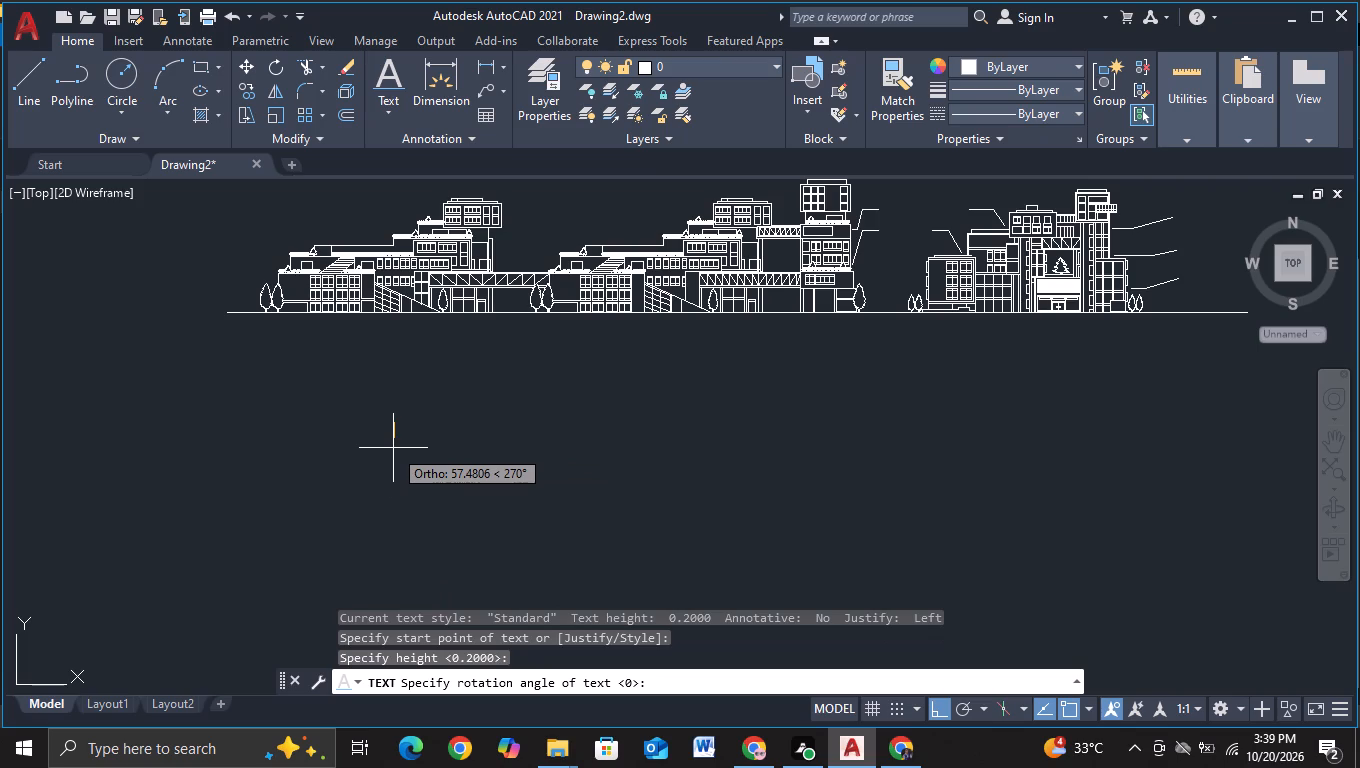
{"action": "left_click", "coordinate": [393, 448]}
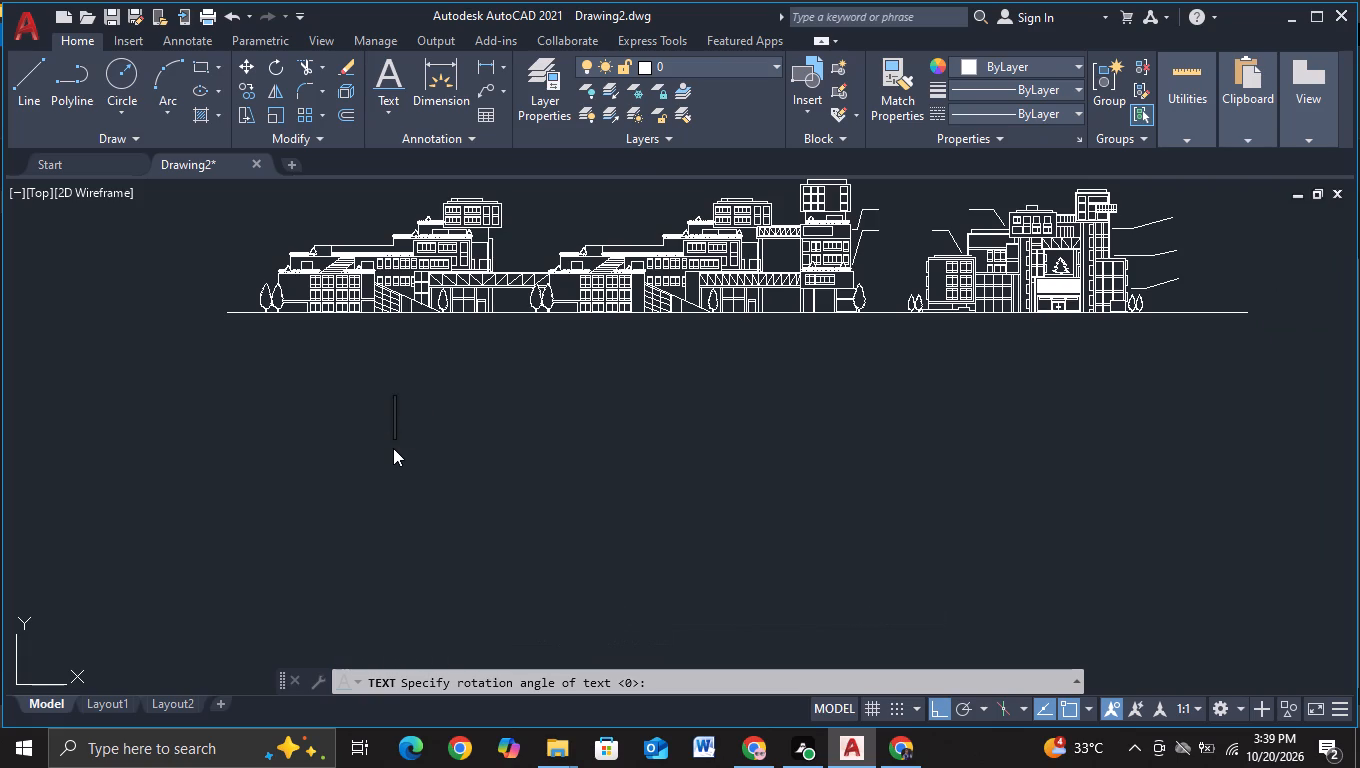
{"action": "key", "text": "r"}
{"action": "key", "text": "BackSpace"}
{"action": "type", "text": "PRO"}
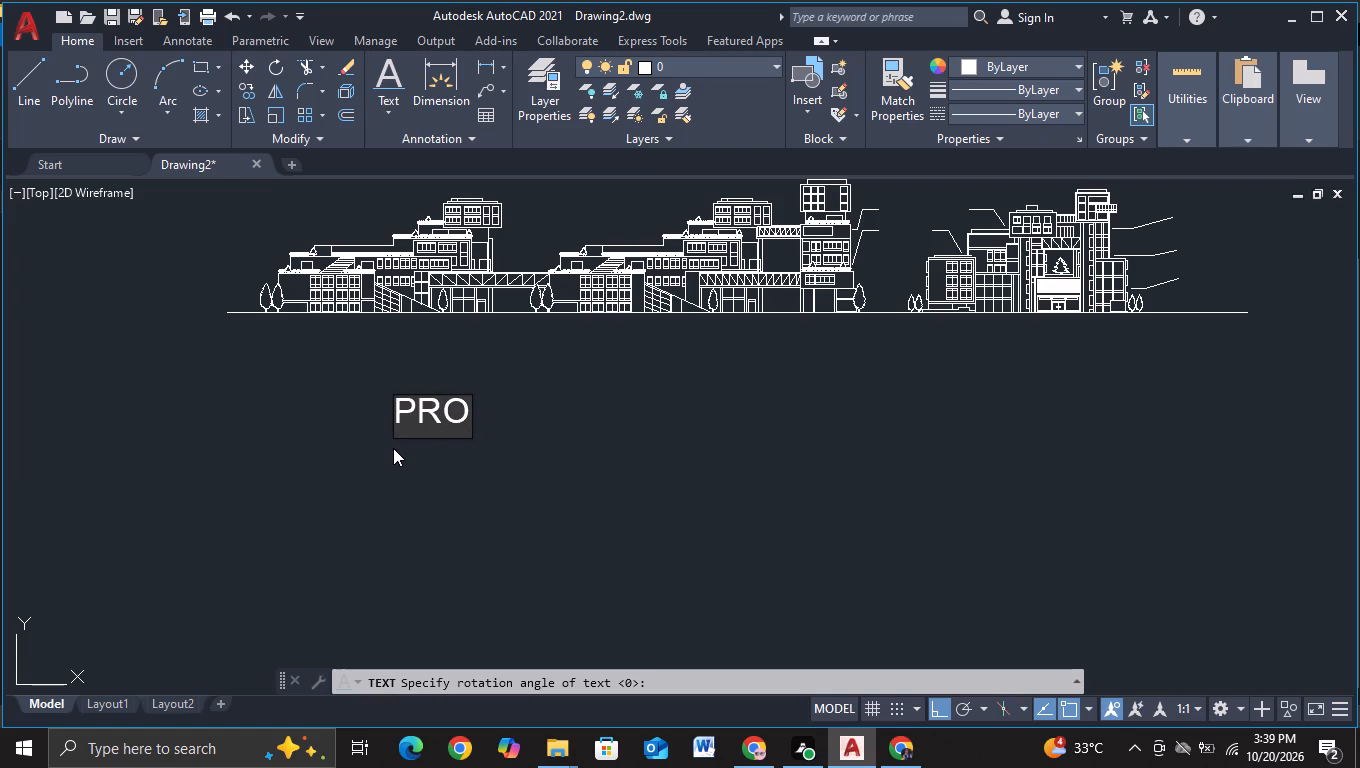
{"action": "type", "text": "PO"}
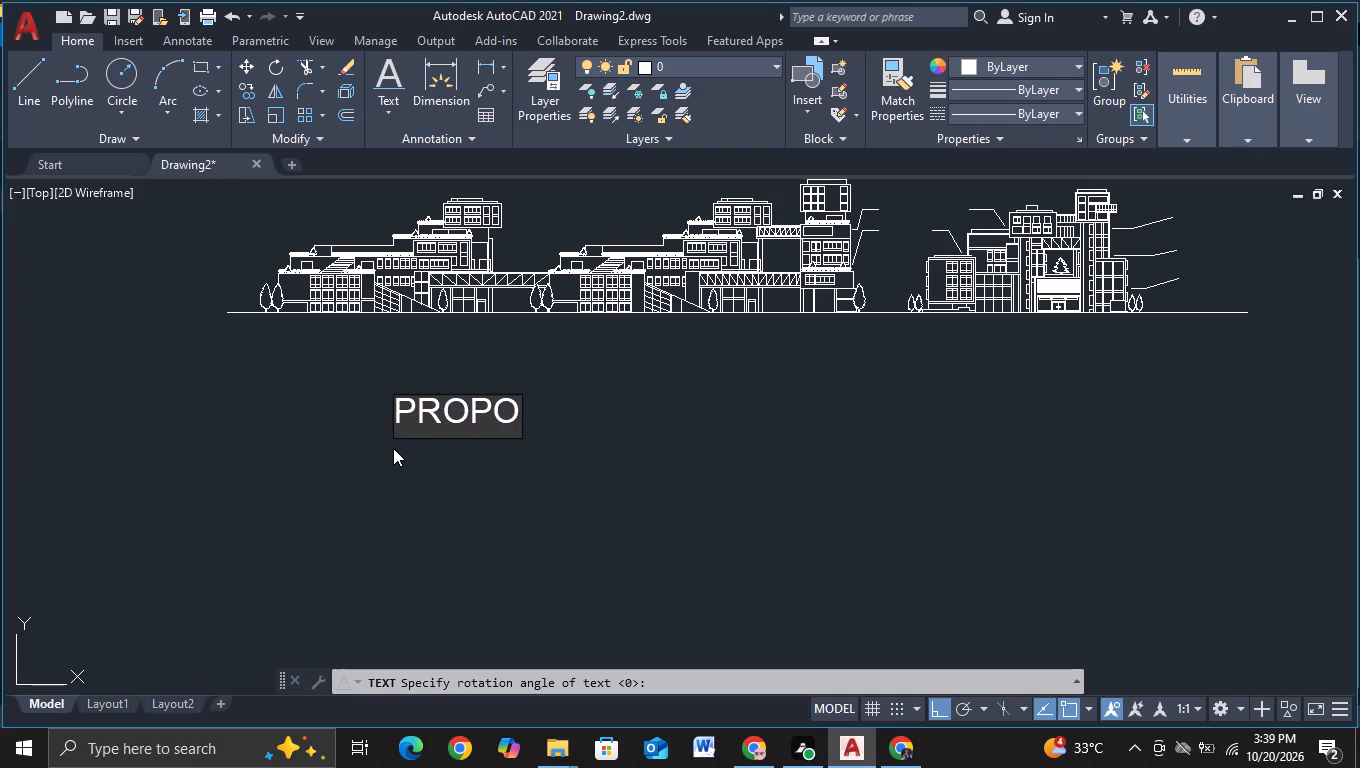
{"action": "type", "text": "SED"}
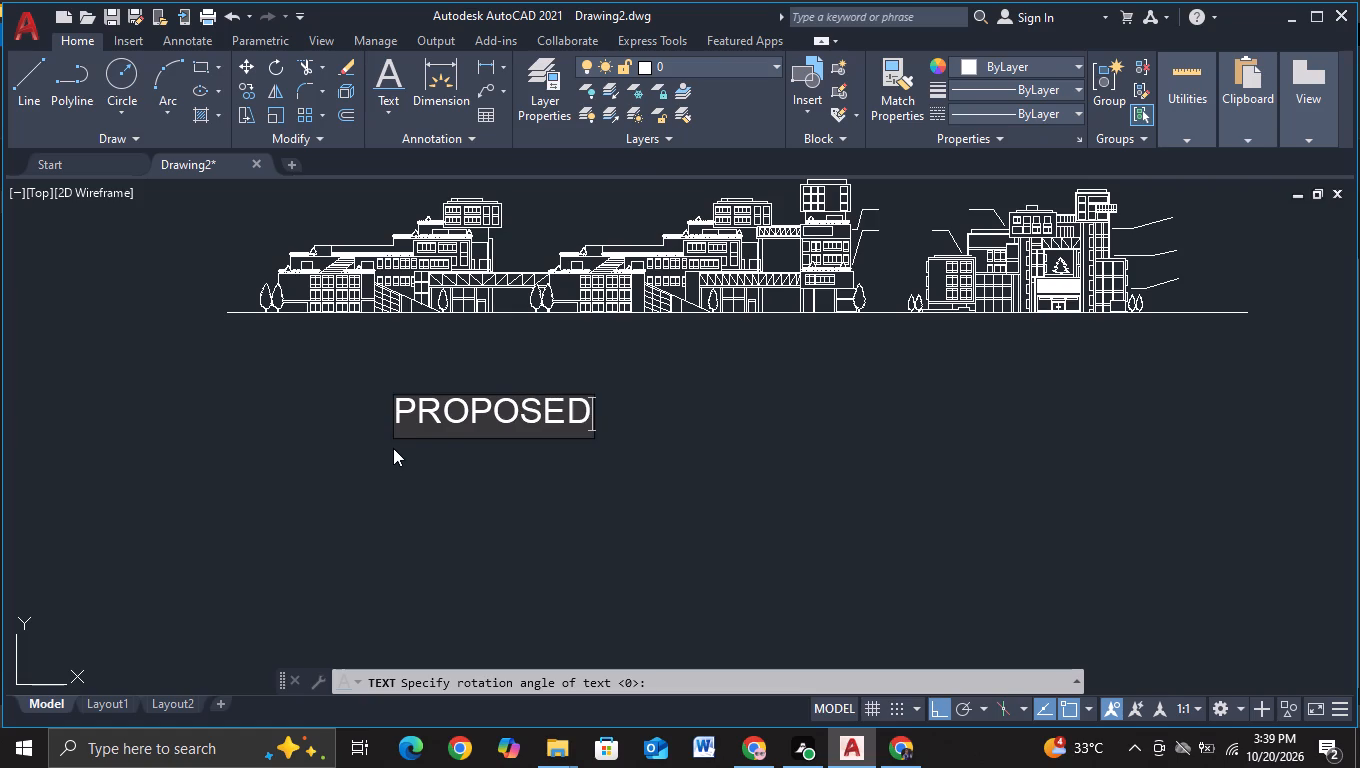
{"action": "key", "text": "space"}
{"action": "key", "text": "space"}
{"action": "key", "text": "space"}
Continue the title with COMPLEX FACILITY, leaving three spaces after each word.
{"action": "type", "text": "COMPLEX"}
{"action": "key", "text": "space"}
{"action": "key", "text": "space"}
{"action": "key", "text": "space"}
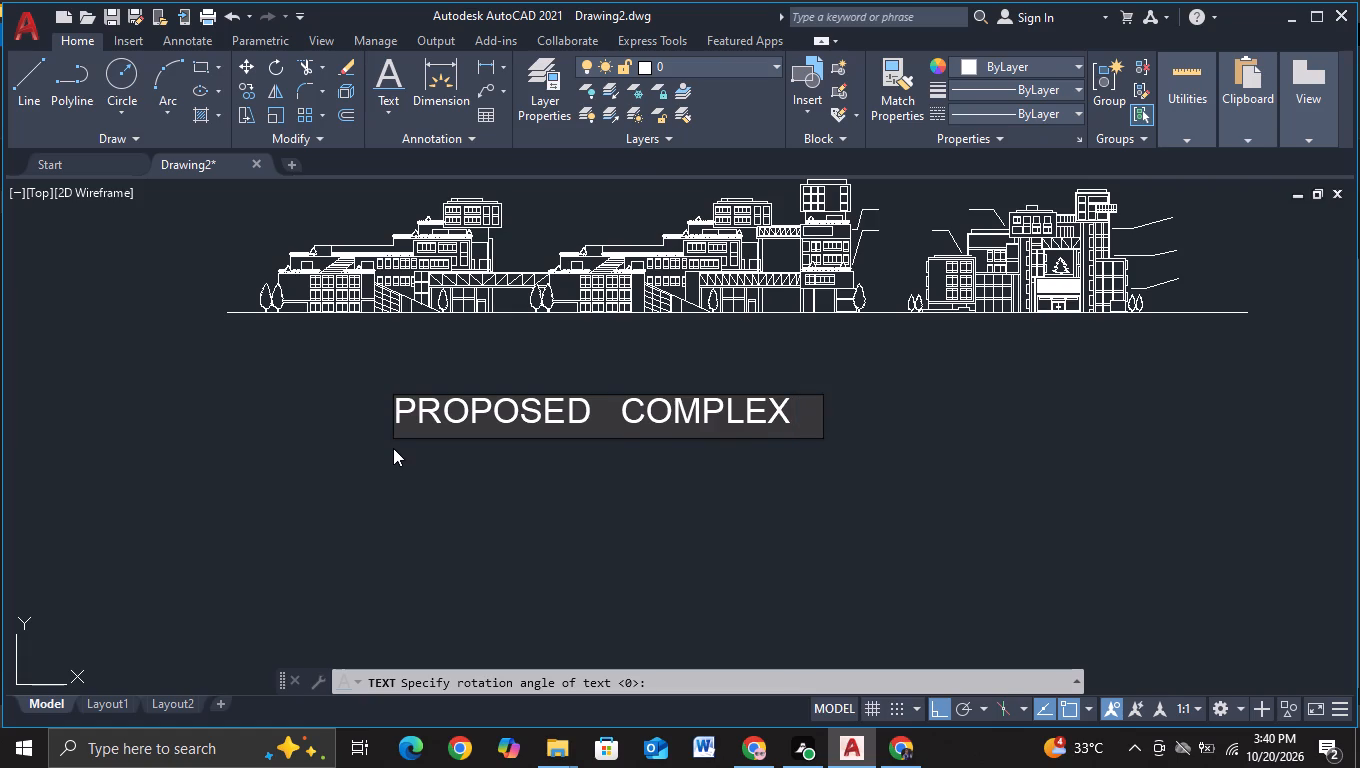
{"action": "type", "text": "FAC"}
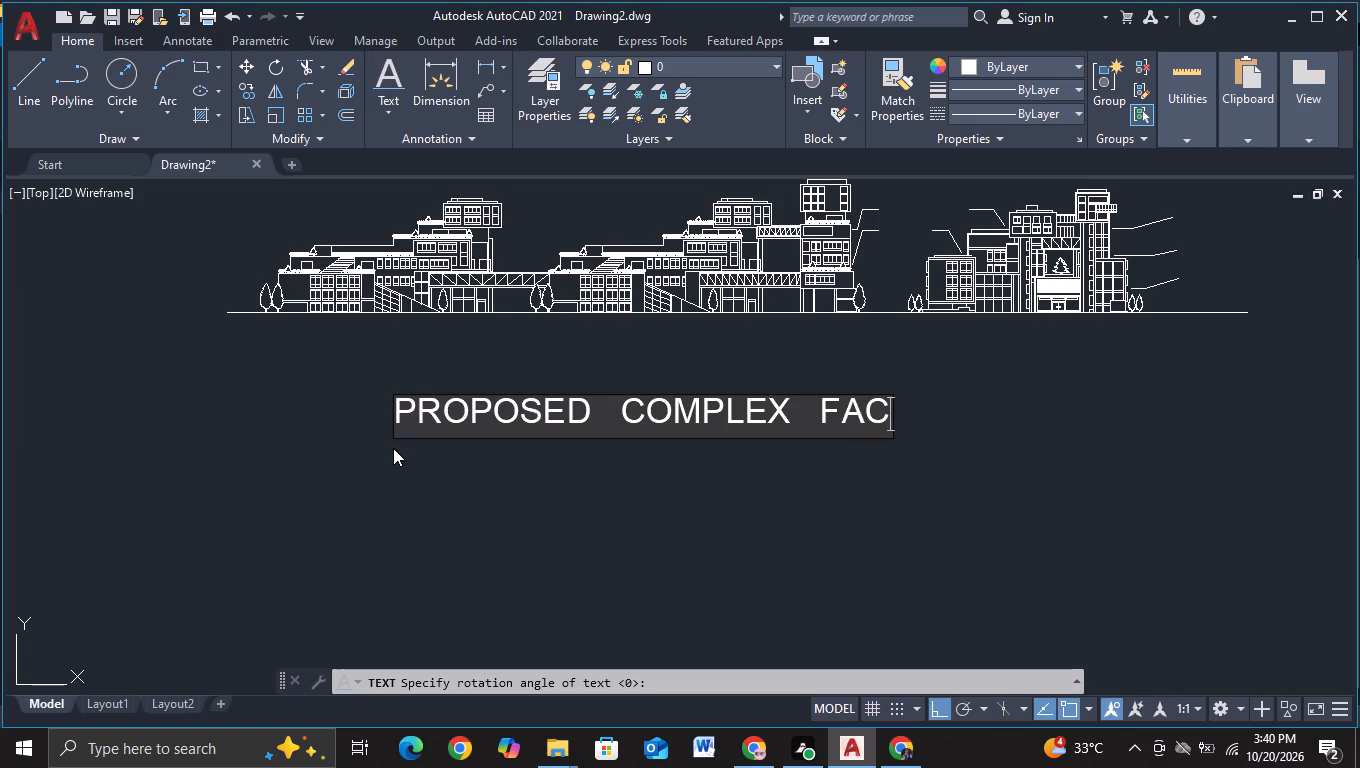
{"action": "type", "text": "IL"}
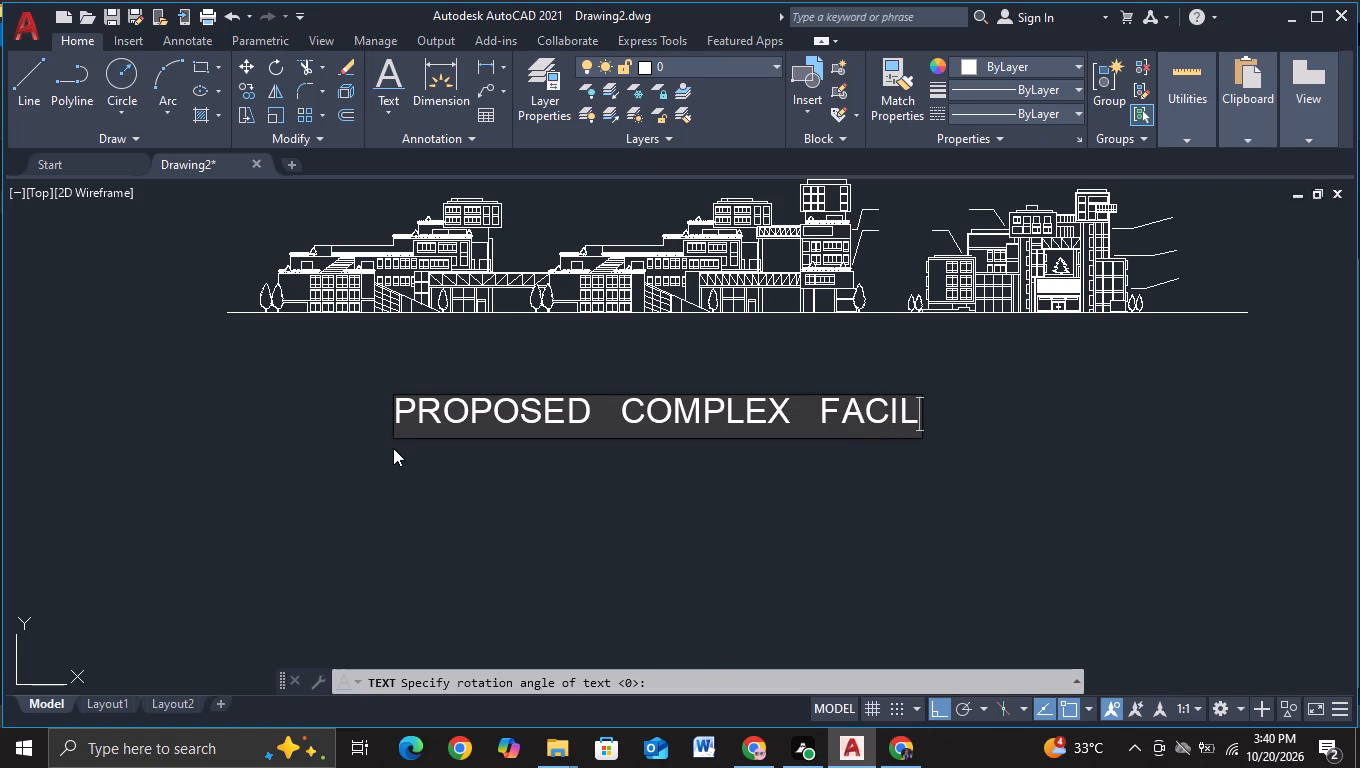
{"action": "key", "text": "i"}
{"action": "type", "text": "TY"}
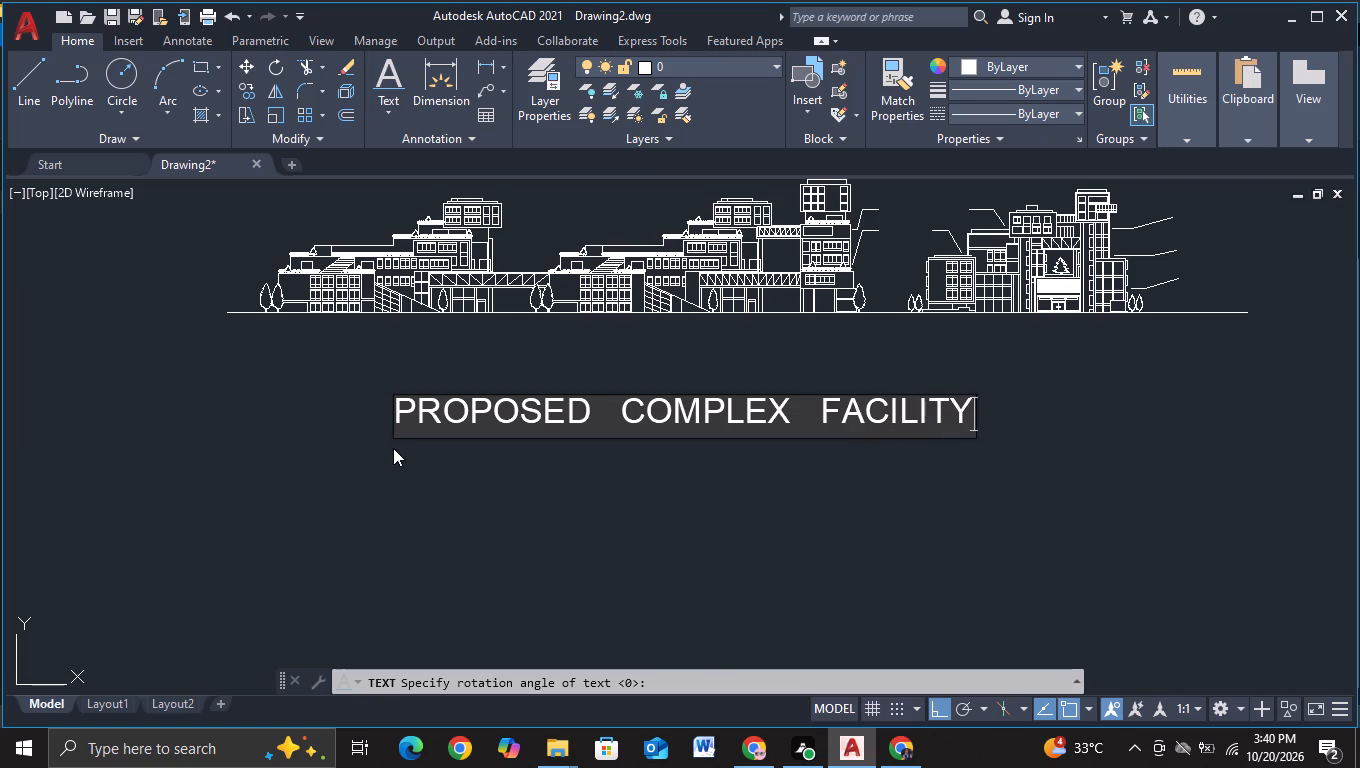
{"action": "key", "text": "space"}
{"action": "key", "text": "space"}
{"action": "key", "text": "space"}
Continue the title with MODULAR RESEARCH, leaving three spaces after each word.
{"action": "type", "text": "MODULAR"}
{"action": "key", "text": "space"}
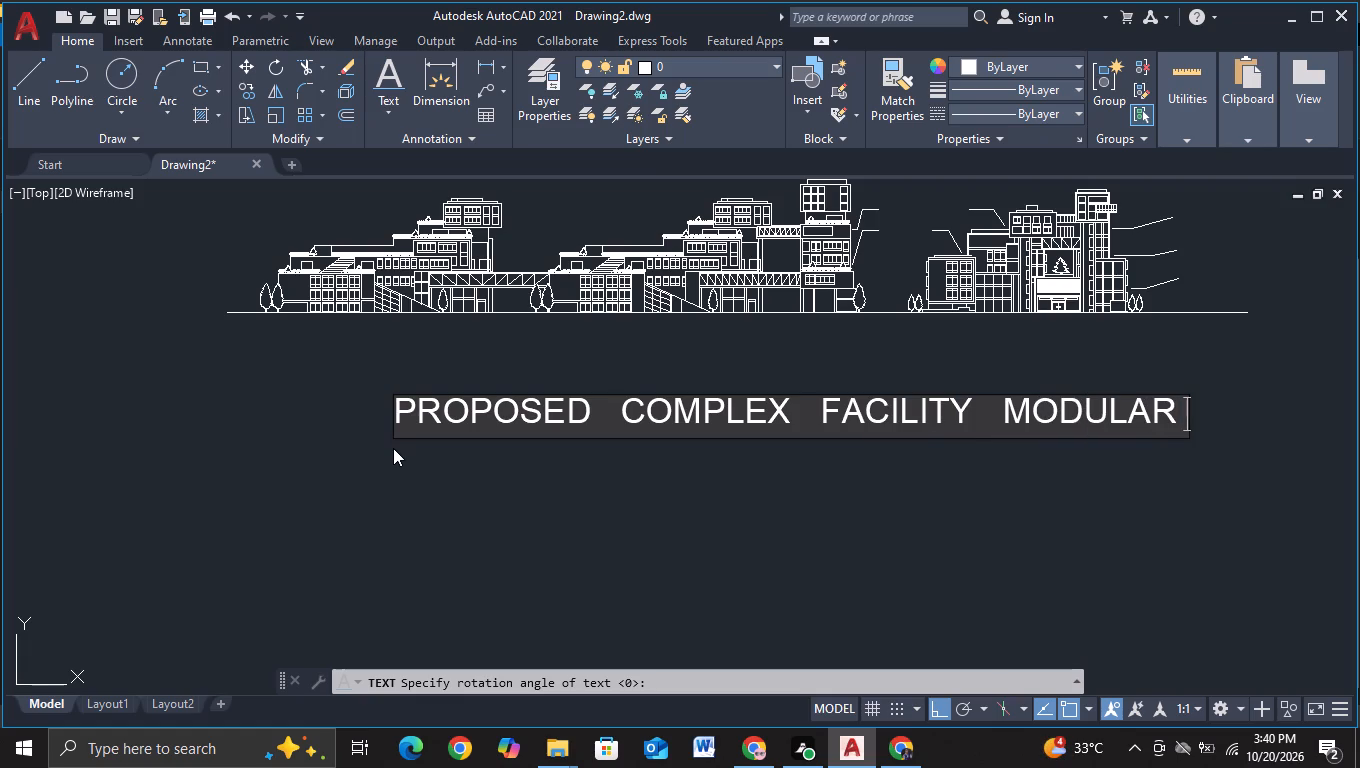
{"action": "key", "text": "space"}
{"action": "key", "text": "space"}
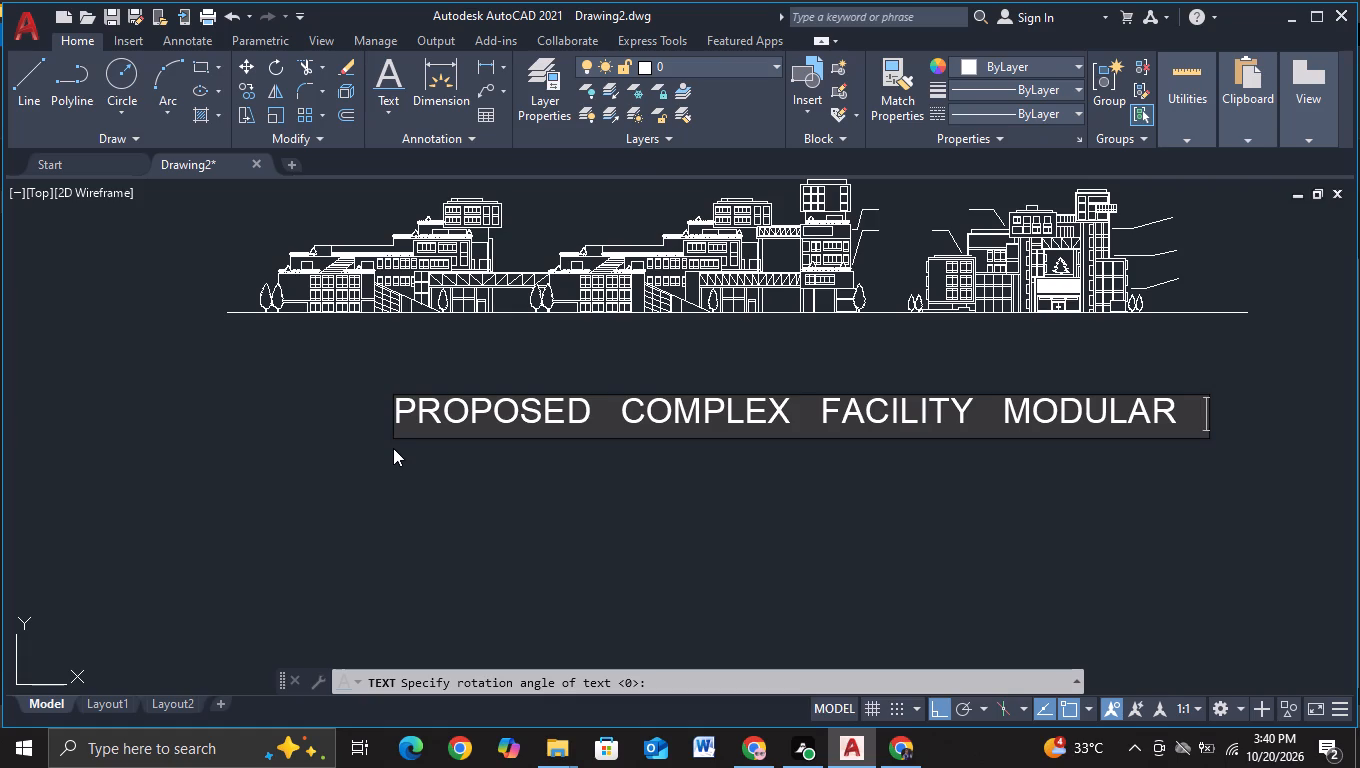
{"action": "type", "text": "RES"}
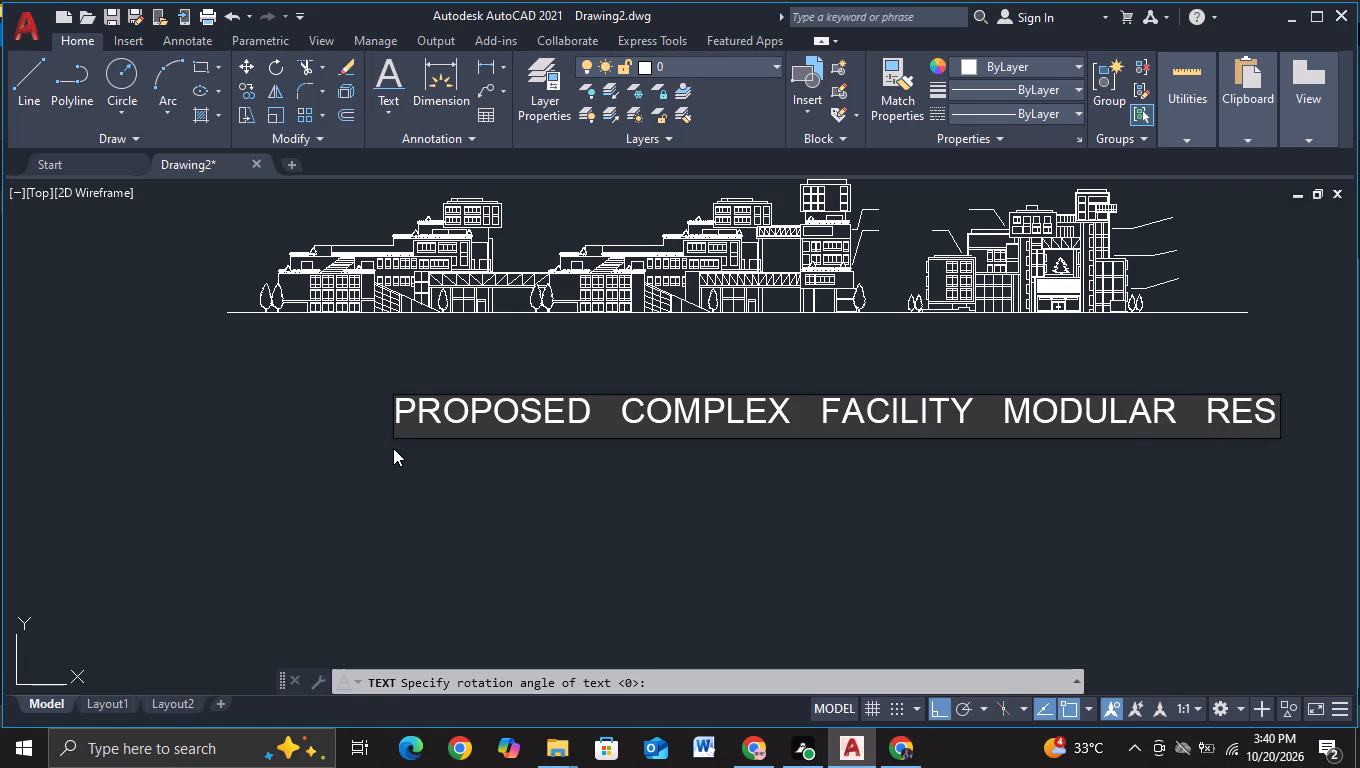
{"action": "key", "text": "e"}
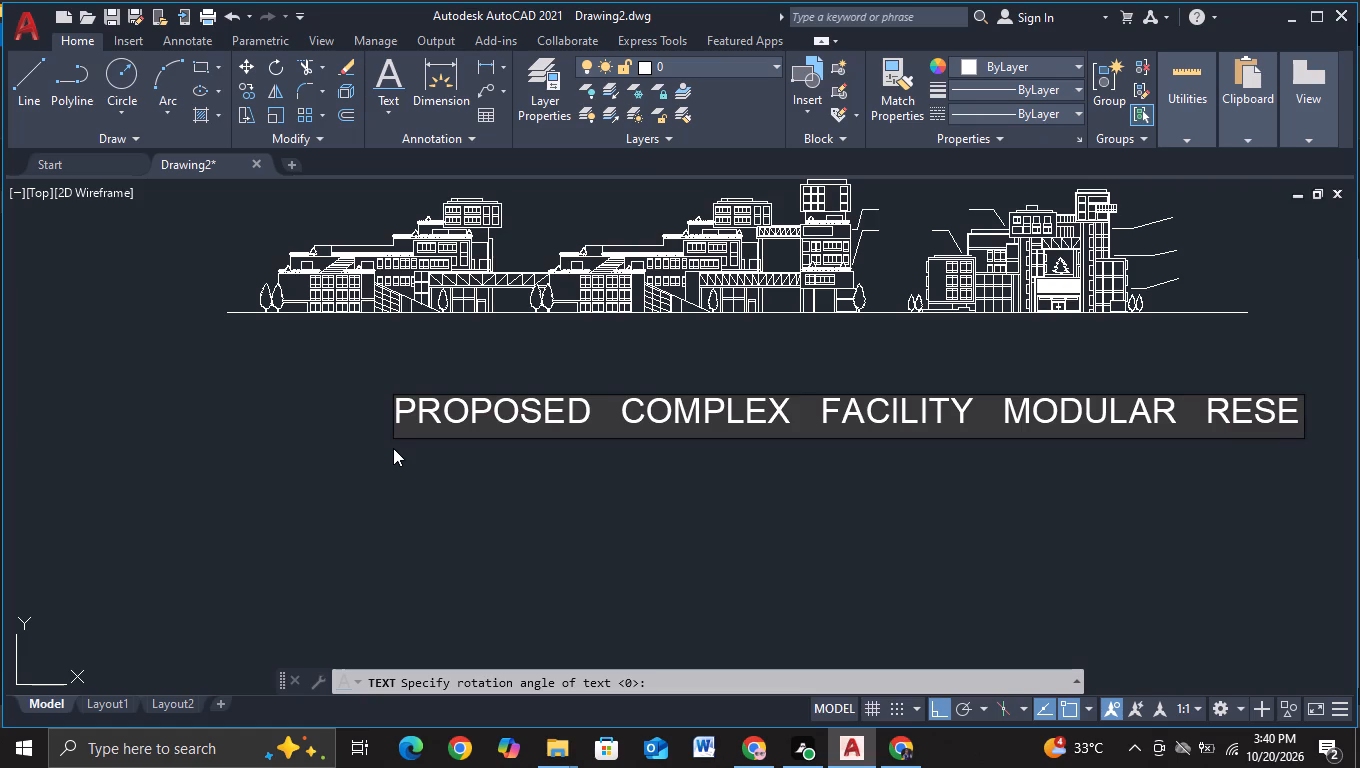
{"action": "key", "text": "a"}
{"action": "type", "text": "RCH"}
{"action": "key", "text": "space"}
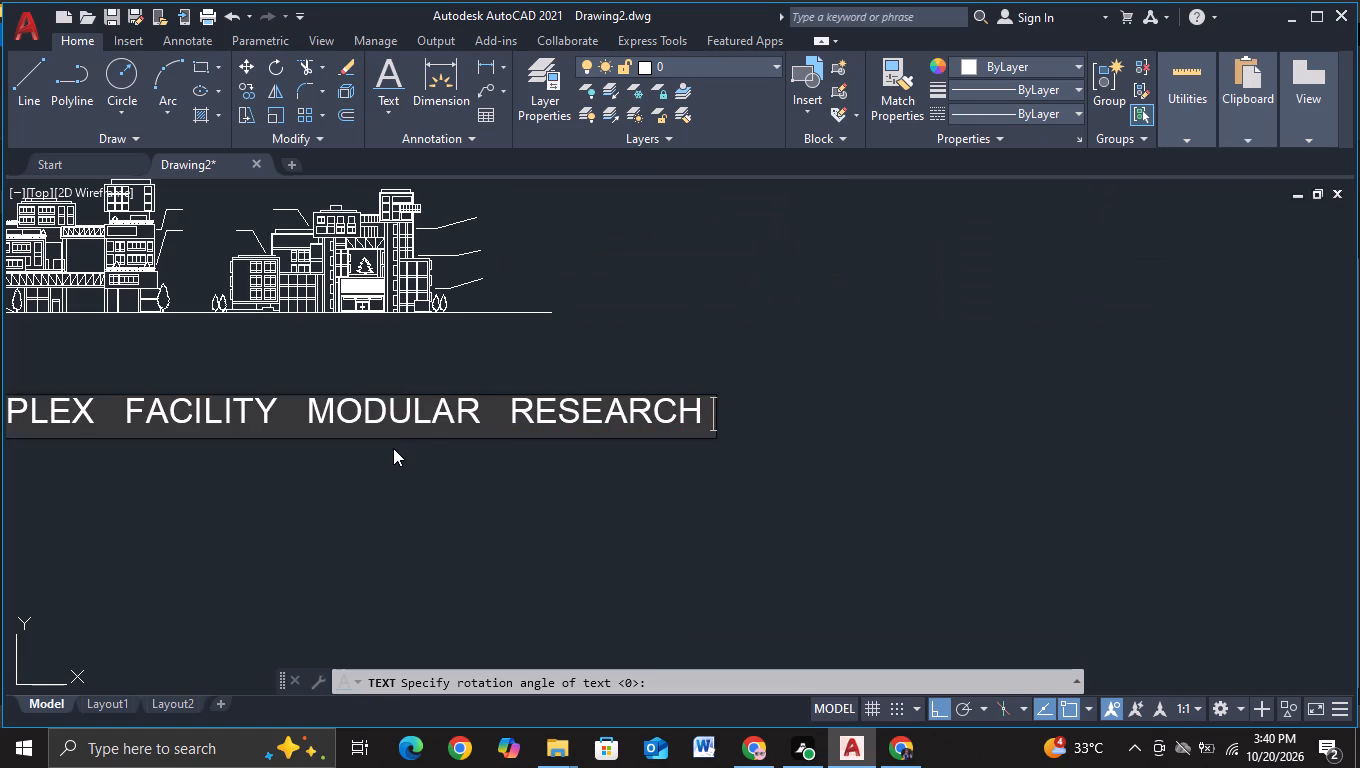
{"action": "key", "text": "space"}
{"action": "key", "text": "space"}
Continue the title with AND INNOVATION, leaving three spaces after each word.
{"action": "type", "text": "AND"}
{"action": "key", "text": "space"}
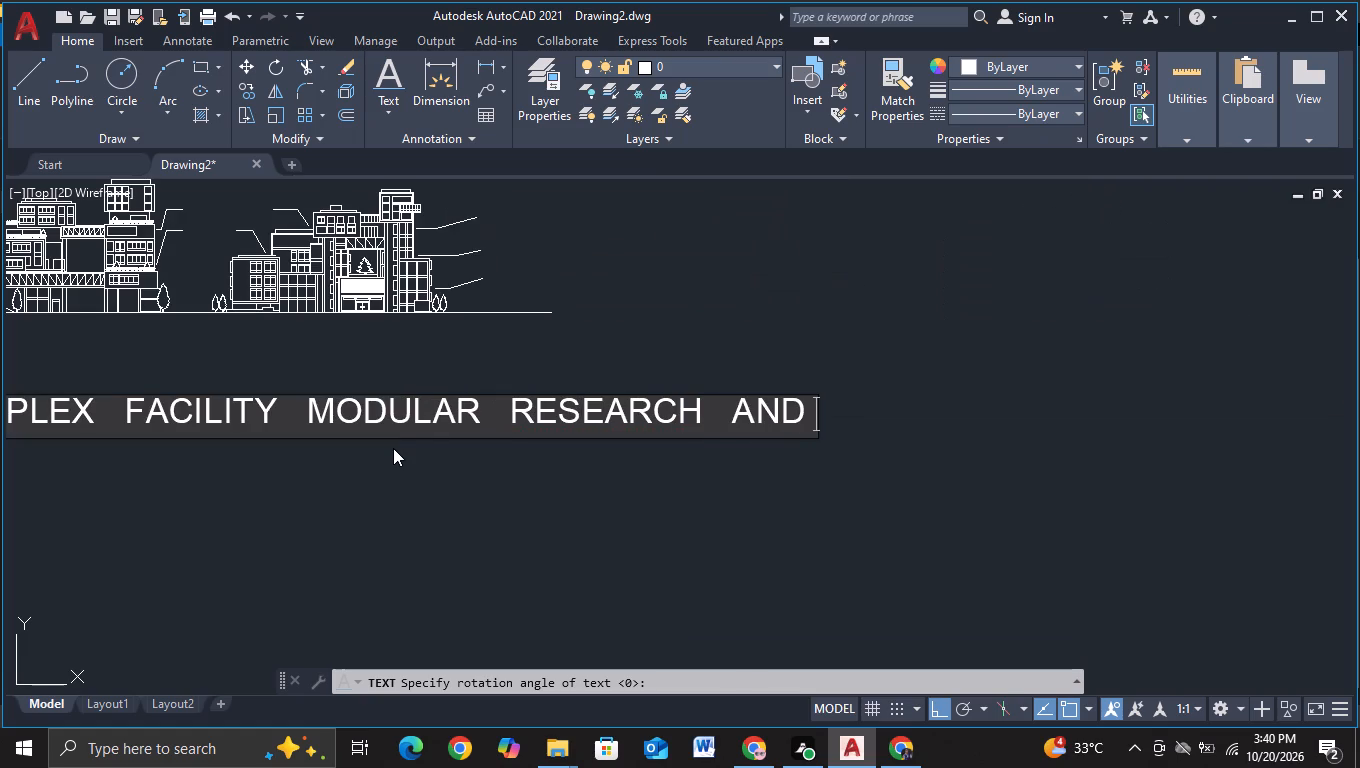
{"action": "key", "text": "space"}
{"action": "key", "text": "space"}
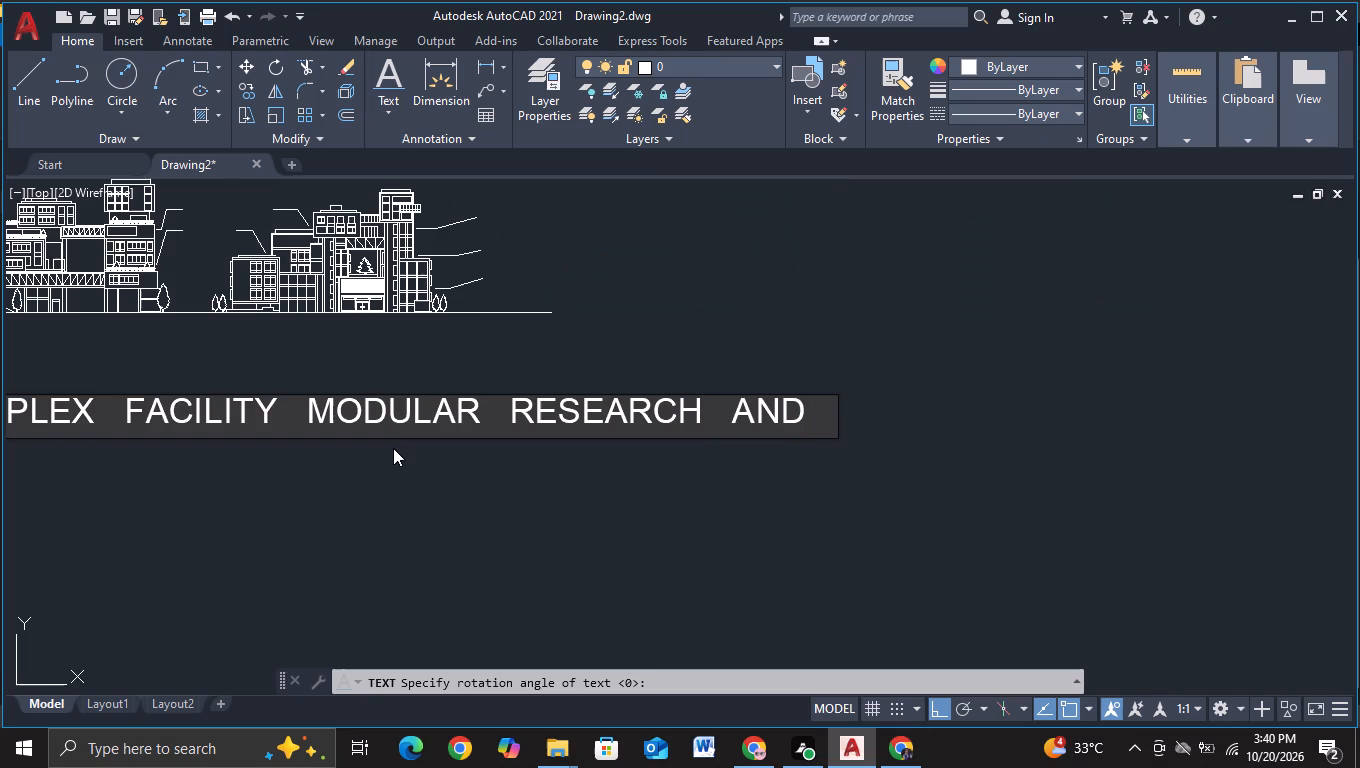
{"action": "key", "text": "i"}
{"action": "type", "text": "NNO"}
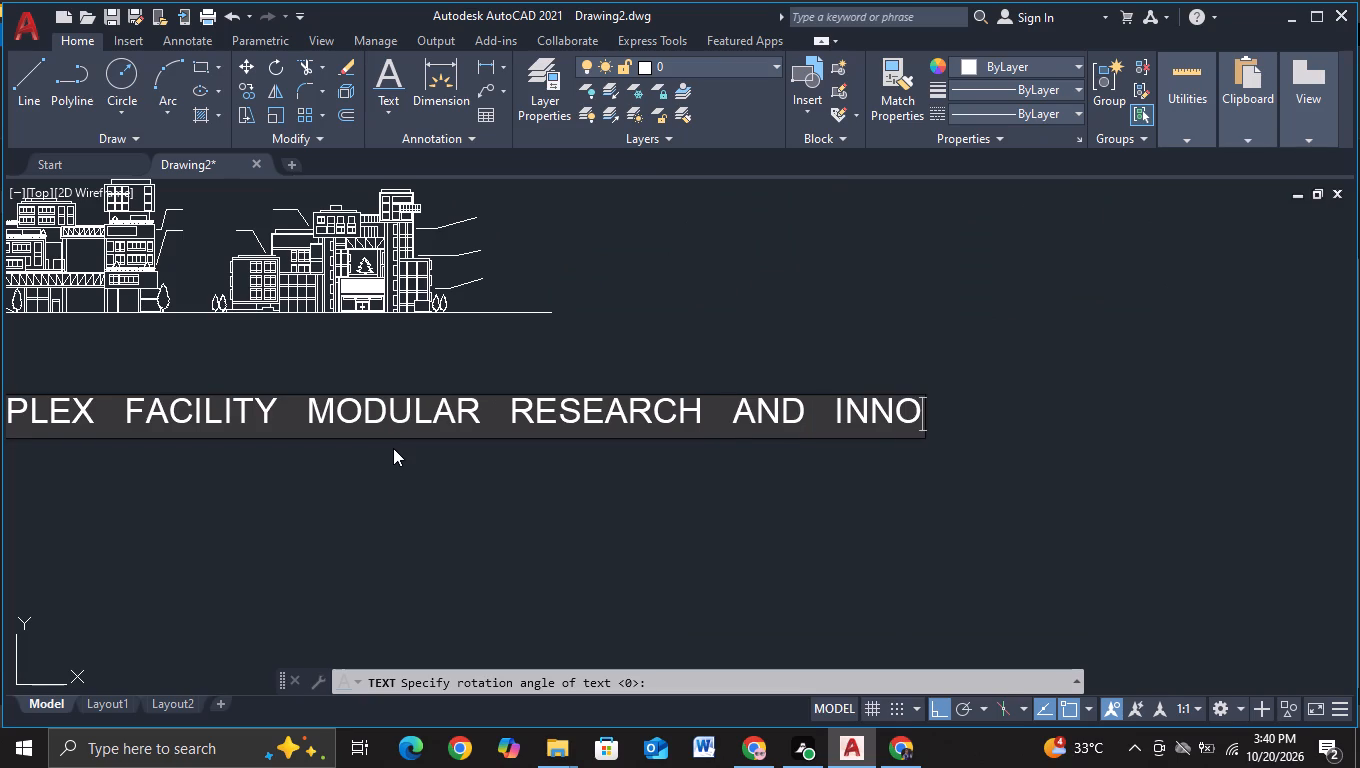
{"action": "type", "text": "VATION"}
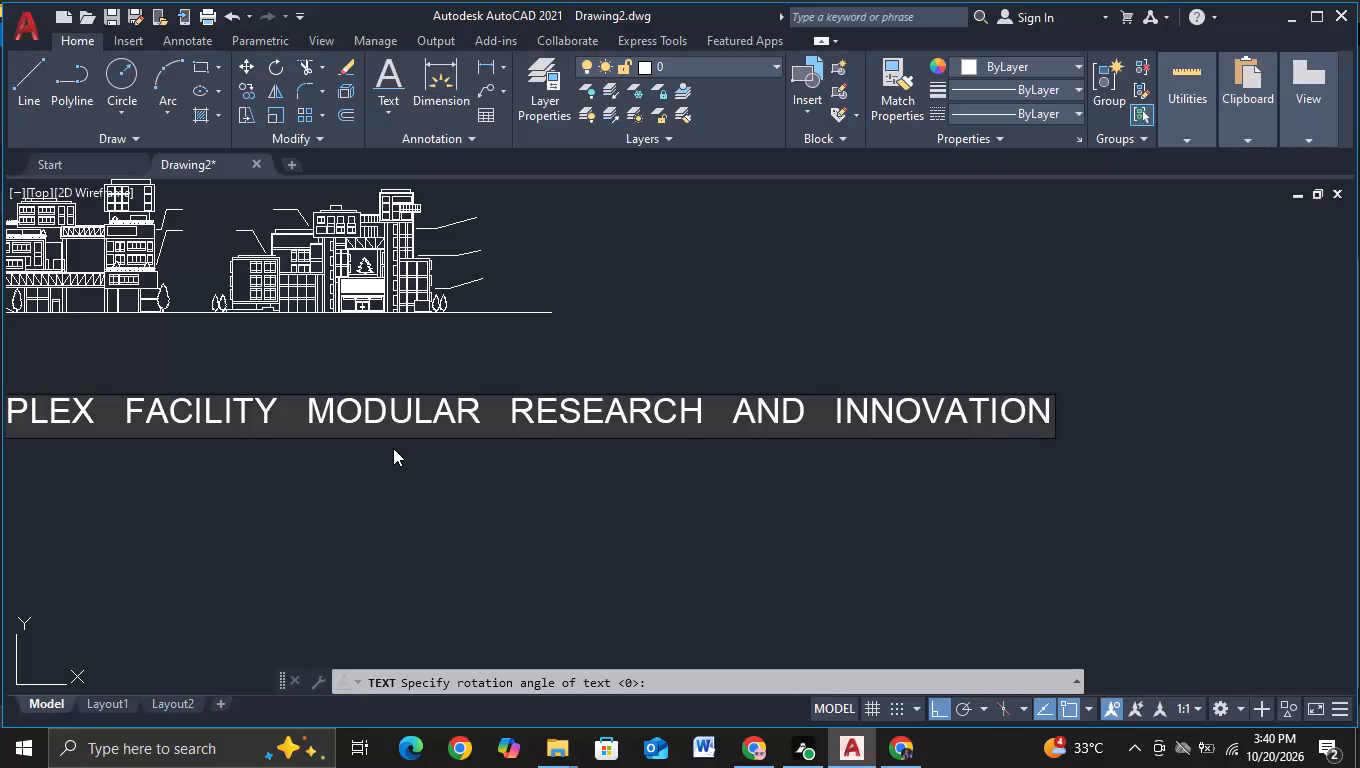
{"action": "key", "text": "space"}
{"action": "key", "text": "space"}
{"action": "key", "text": "space"}
Continue the title with AXIS CONCEPTUAL, leaving three spaces after each word.
{"action": "type", "text": "AXI"}
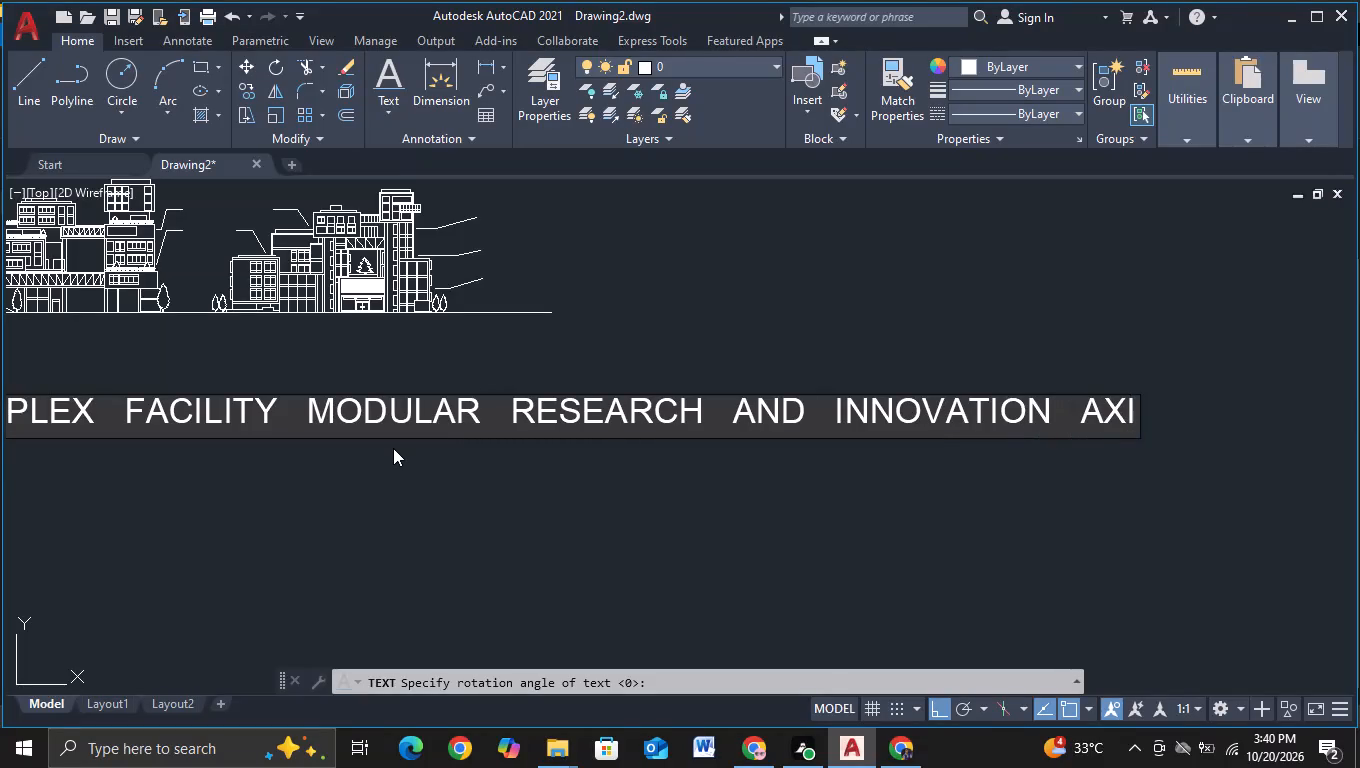
{"action": "key", "text": "s"}
{"action": "key", "text": "space"}
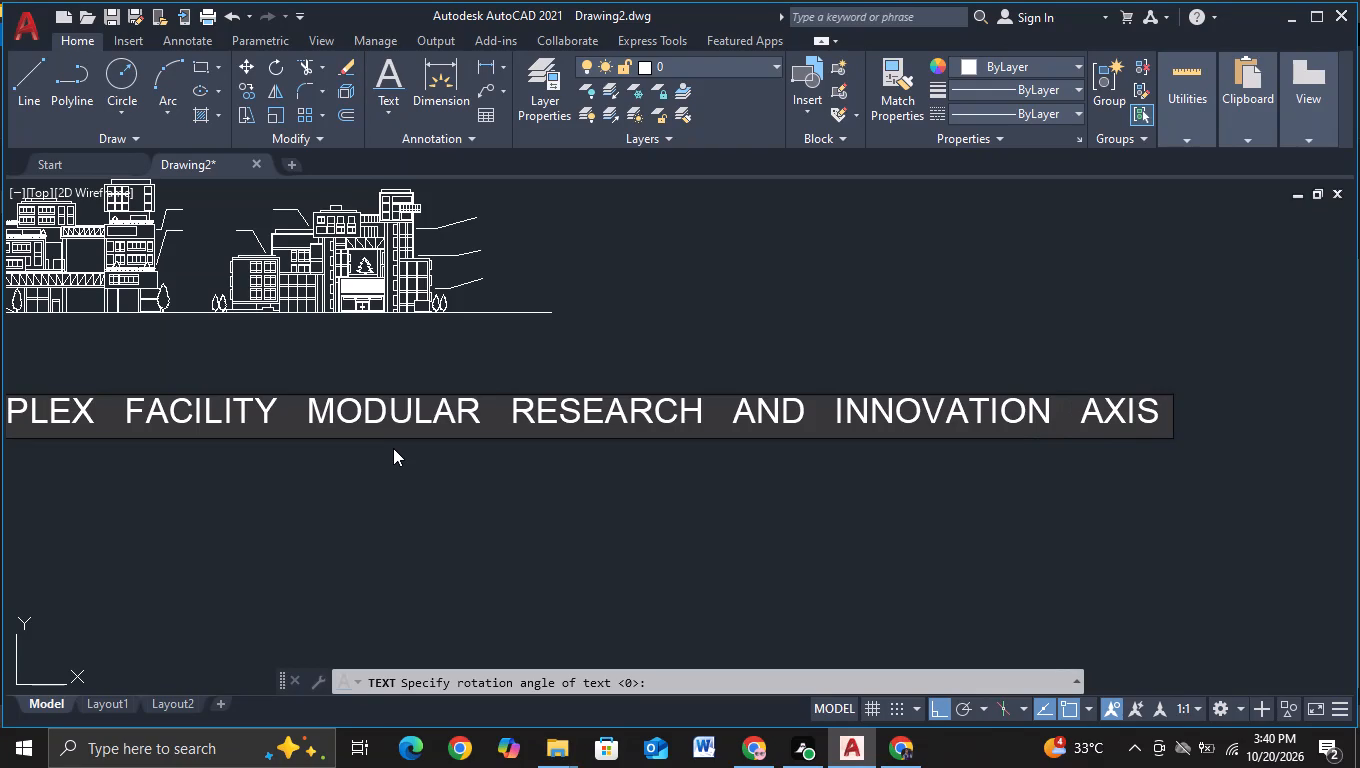
{"action": "key", "text": "space"}
{"action": "key", "text": "space"}
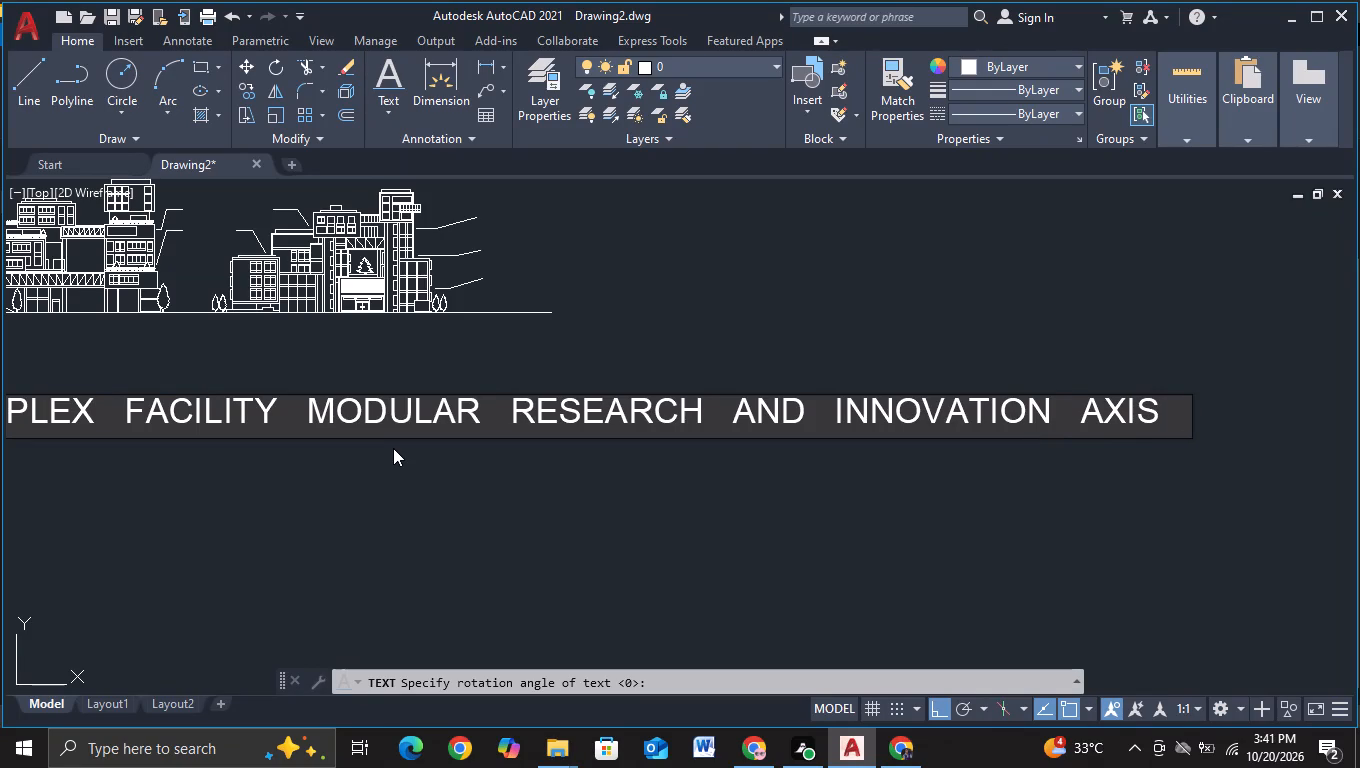
{"action": "type", "text": "CON"}
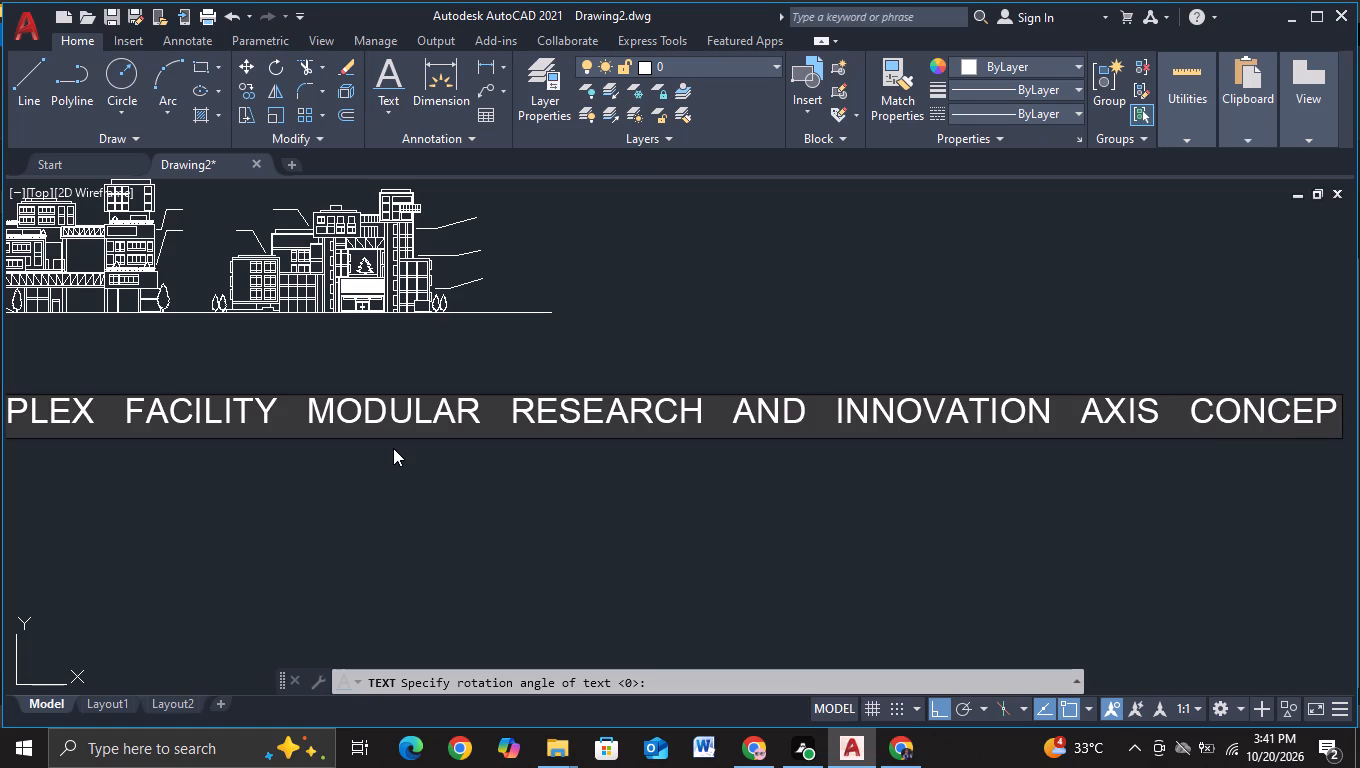
{"action": "key", "text": "t"}
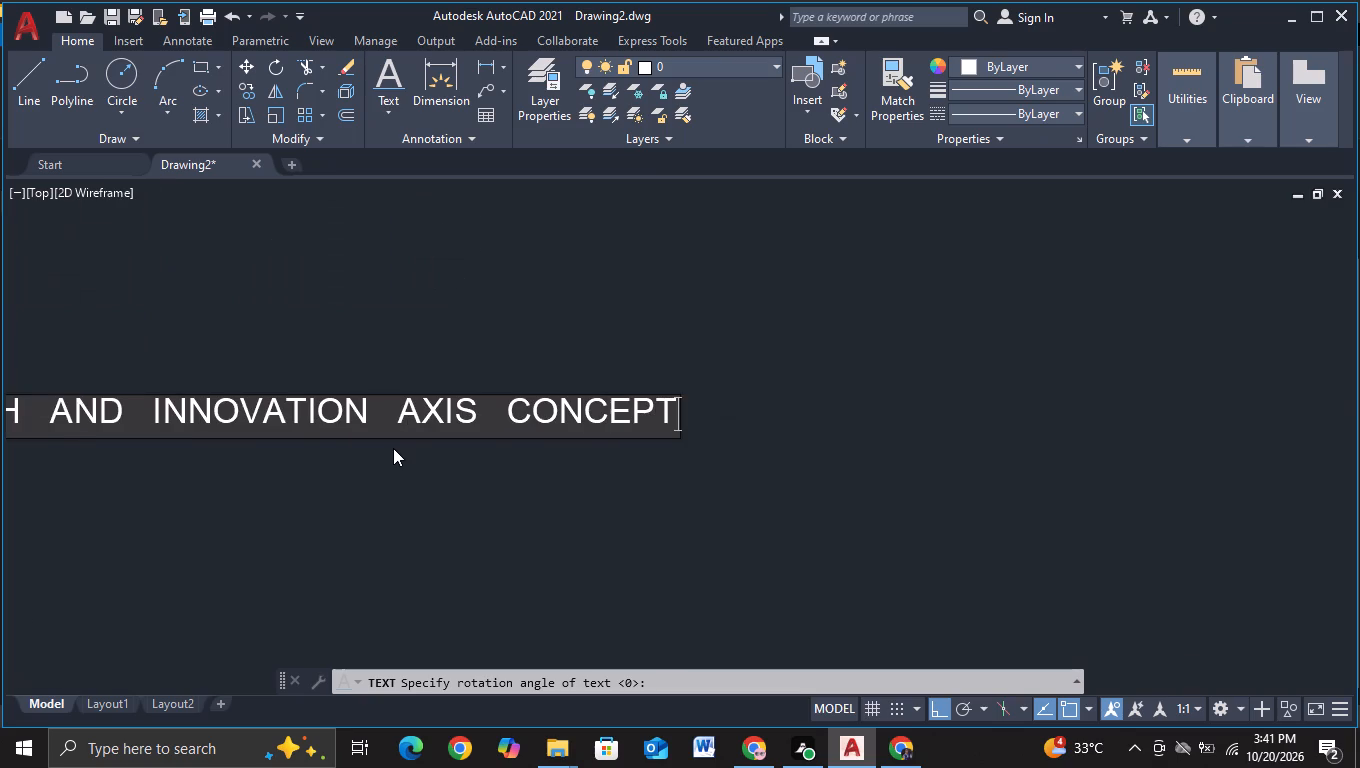
{"action": "key", "text": "u"}
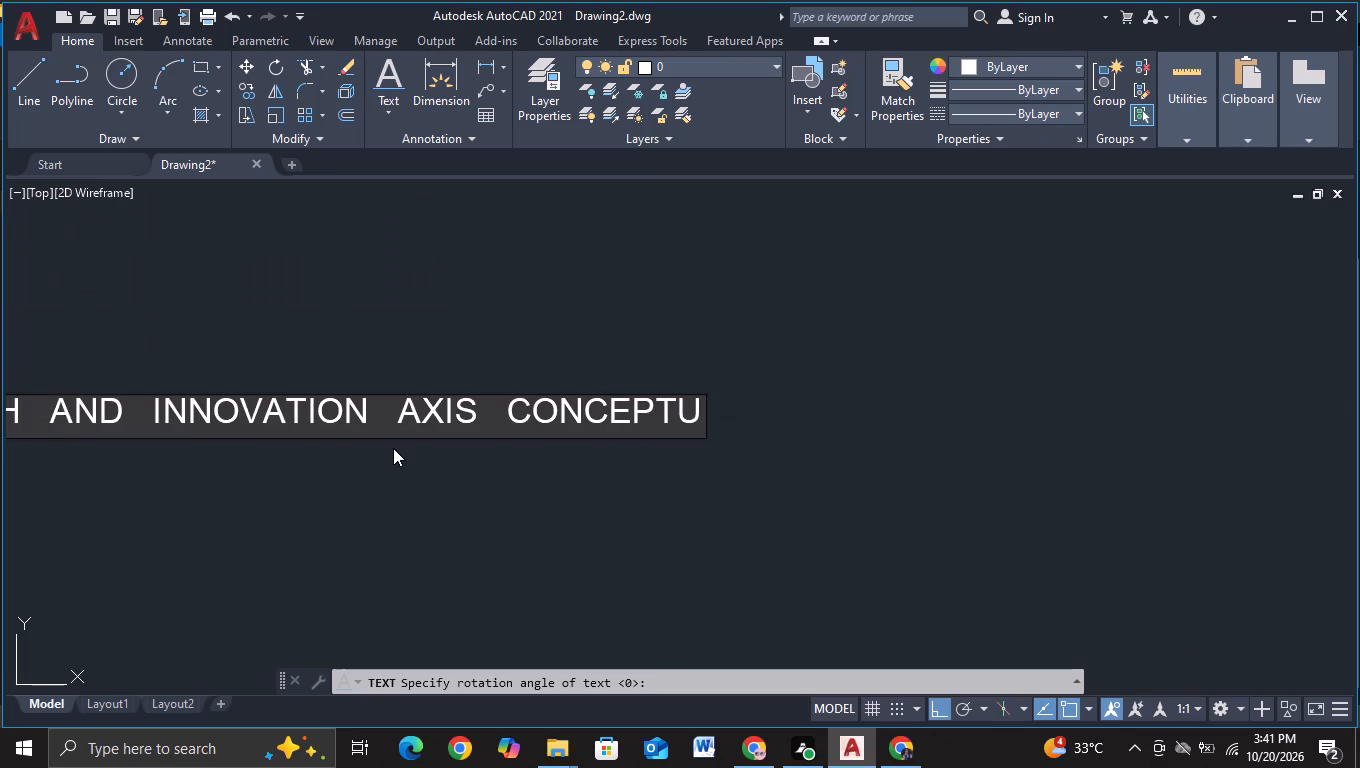
{"action": "type", "text": "AL"}
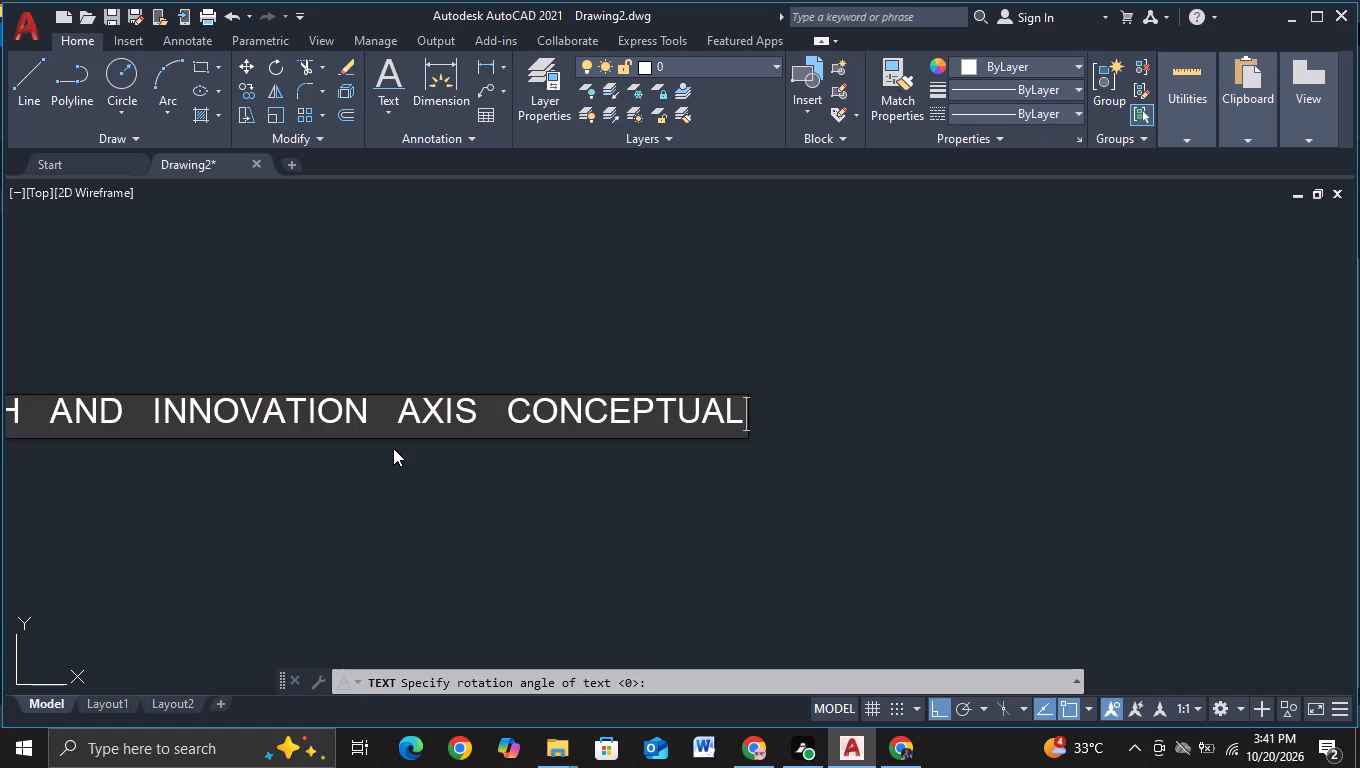
{"action": "key", "text": "minus"}
{"action": "key", "text": "BackSpace"}
{"action": "key", "text": "space"}
{"action": "key", "text": "space"}
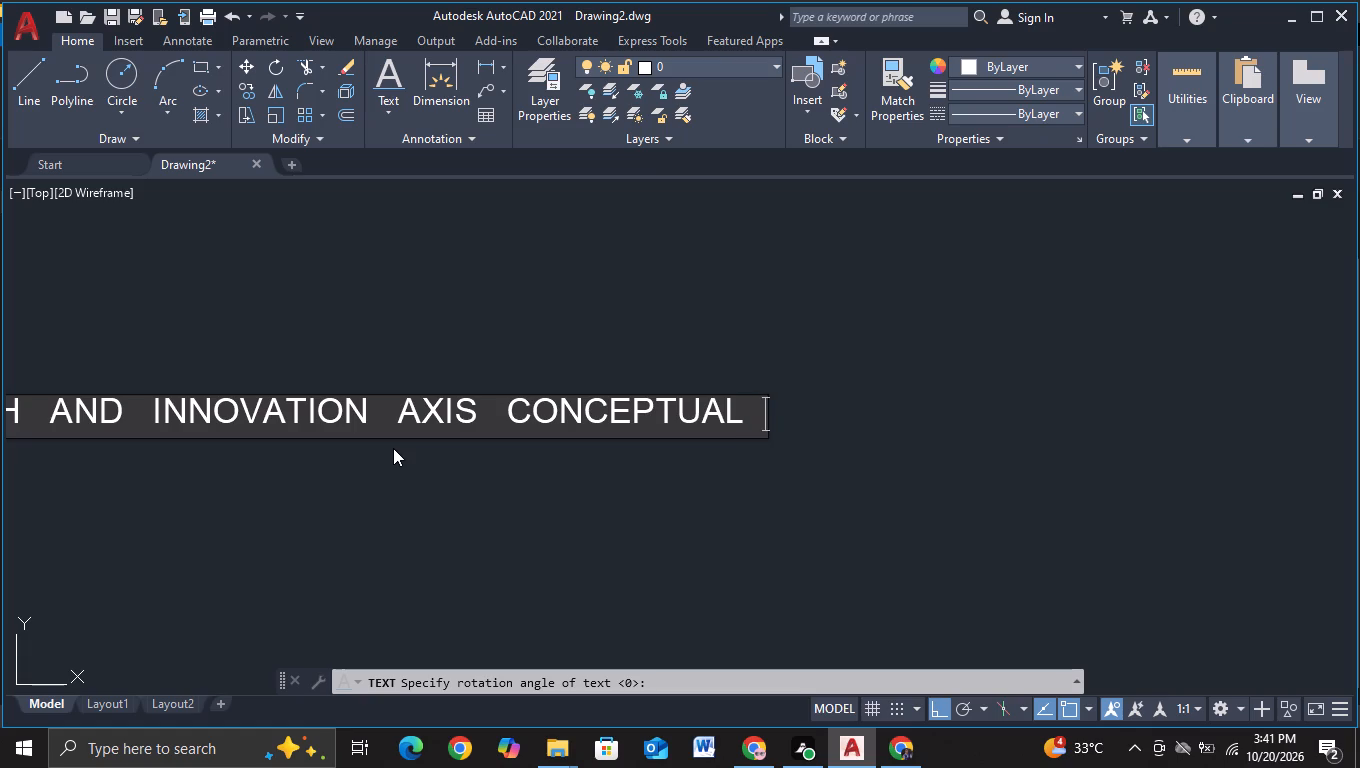
{"action": "key", "text": "space"}
Continue the title with ONLY - NO DIMENSIONS, using single spaces around the hyphen and three spaces before DIMENSIONS.
{"action": "type", "text": "ONLY"}
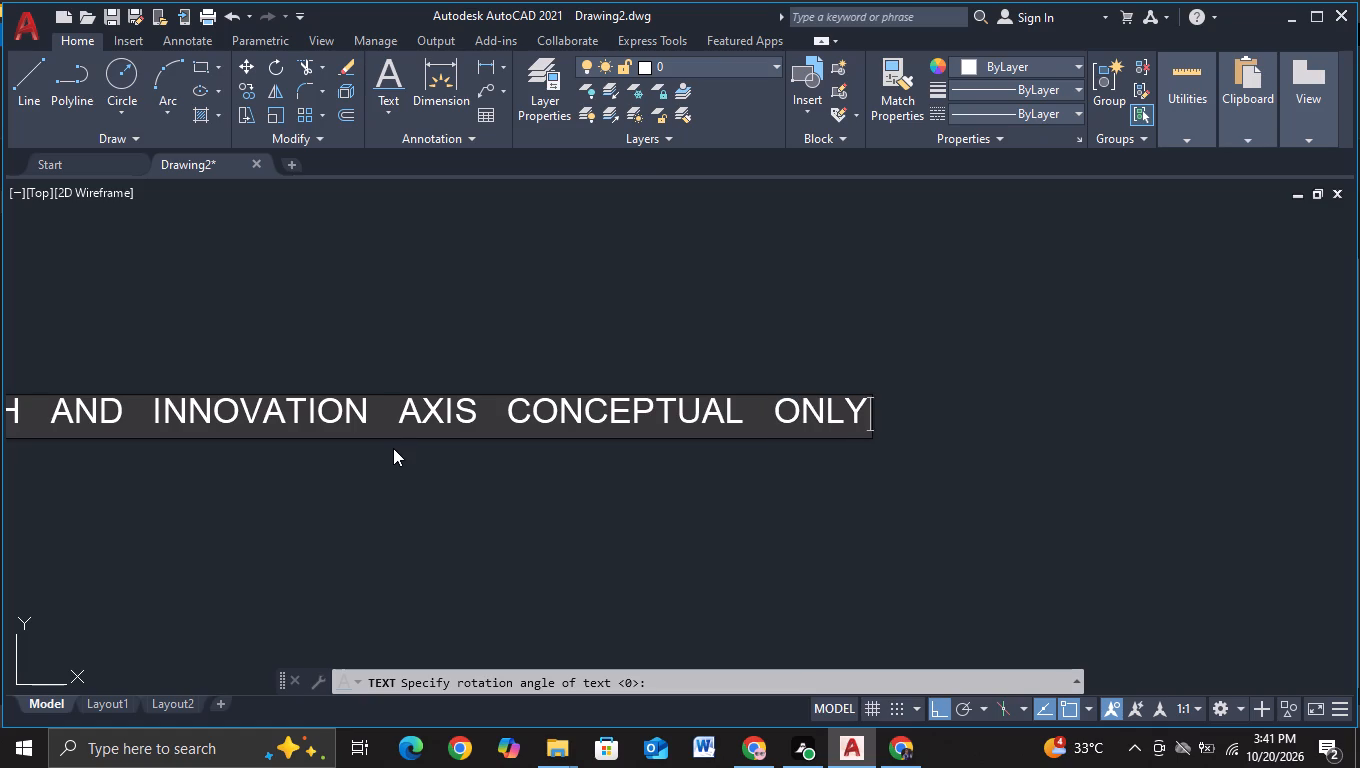
{"action": "key", "text": "space"}
{"action": "type", "text": "-"}
{"action": "key", "text": "space"}
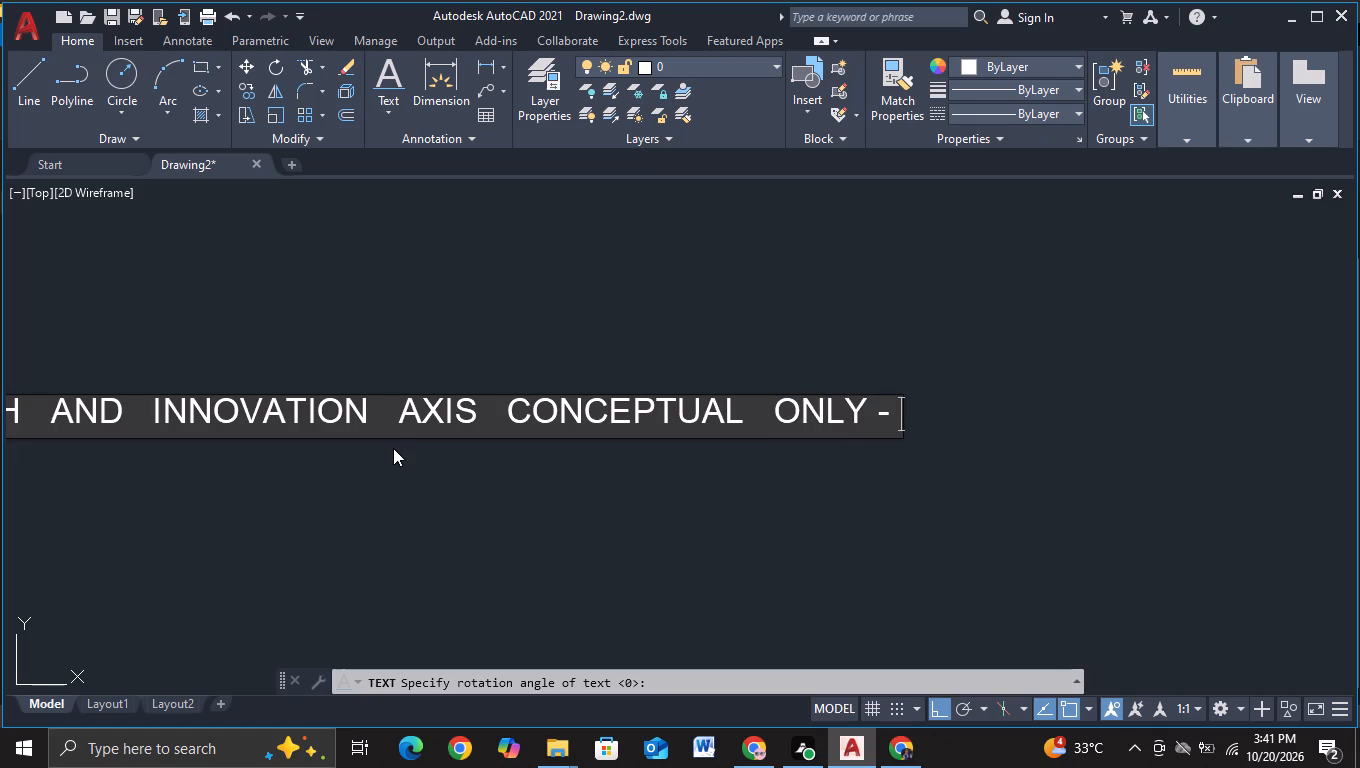
{"action": "type", "text": "NO"}
{"action": "key", "text": "space"}
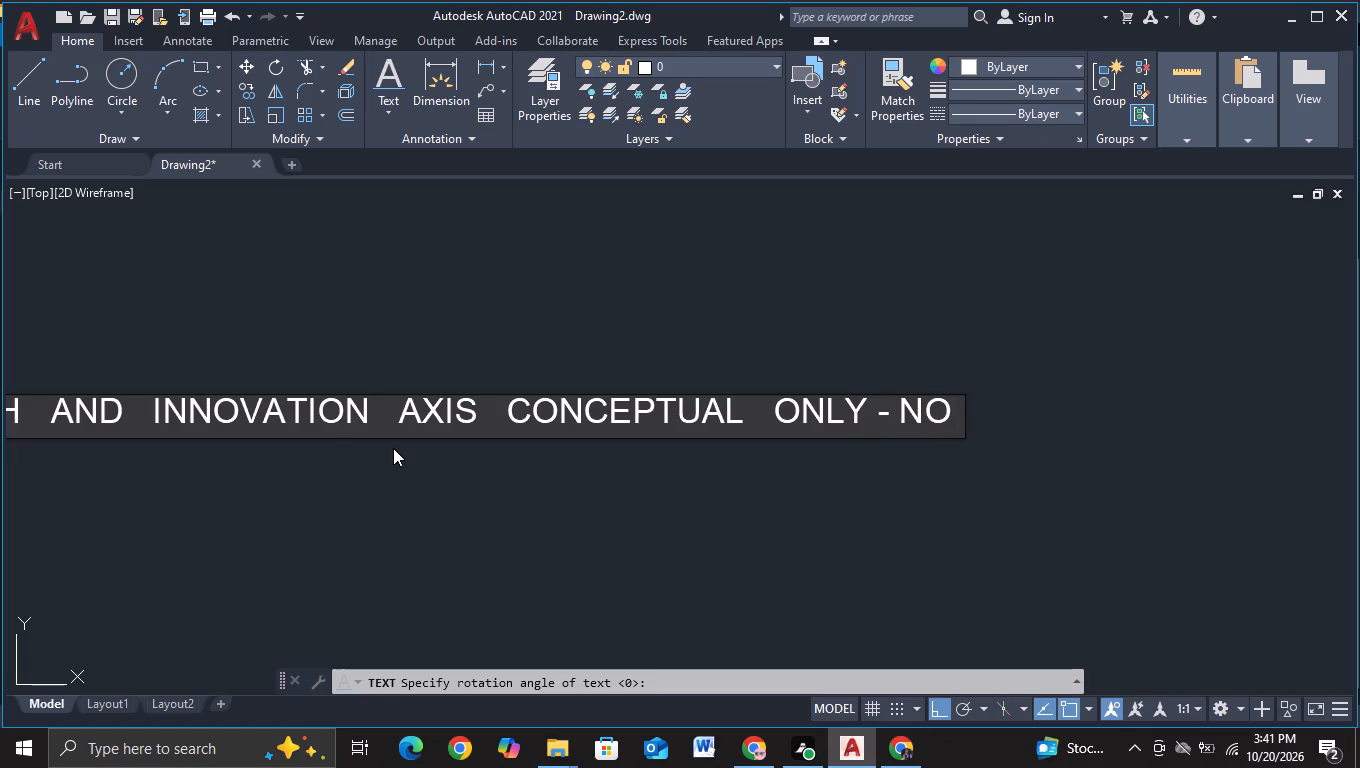
{"action": "key", "text": "space"}
{"action": "key", "text": "space"}
{"action": "type", "text": "DIMEN"}
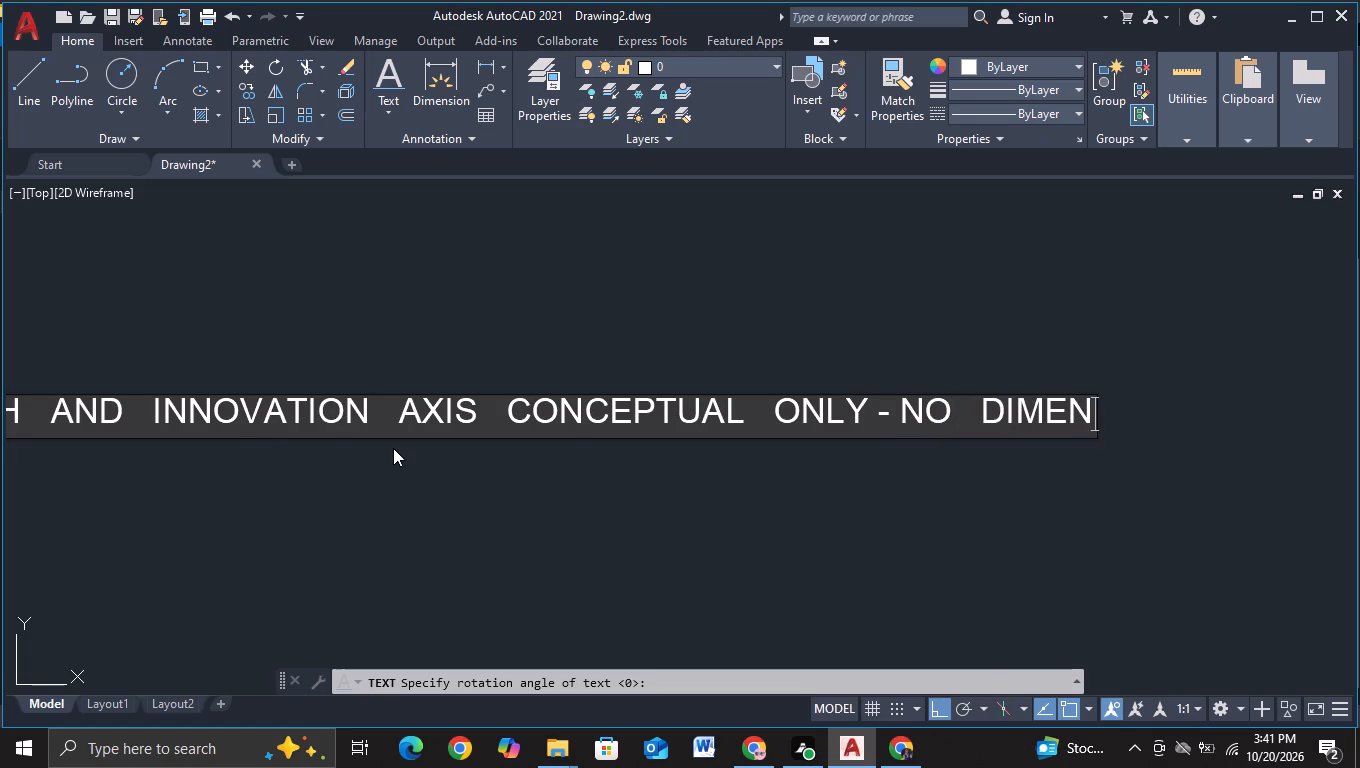
{"action": "type", "text": "SIONS"}
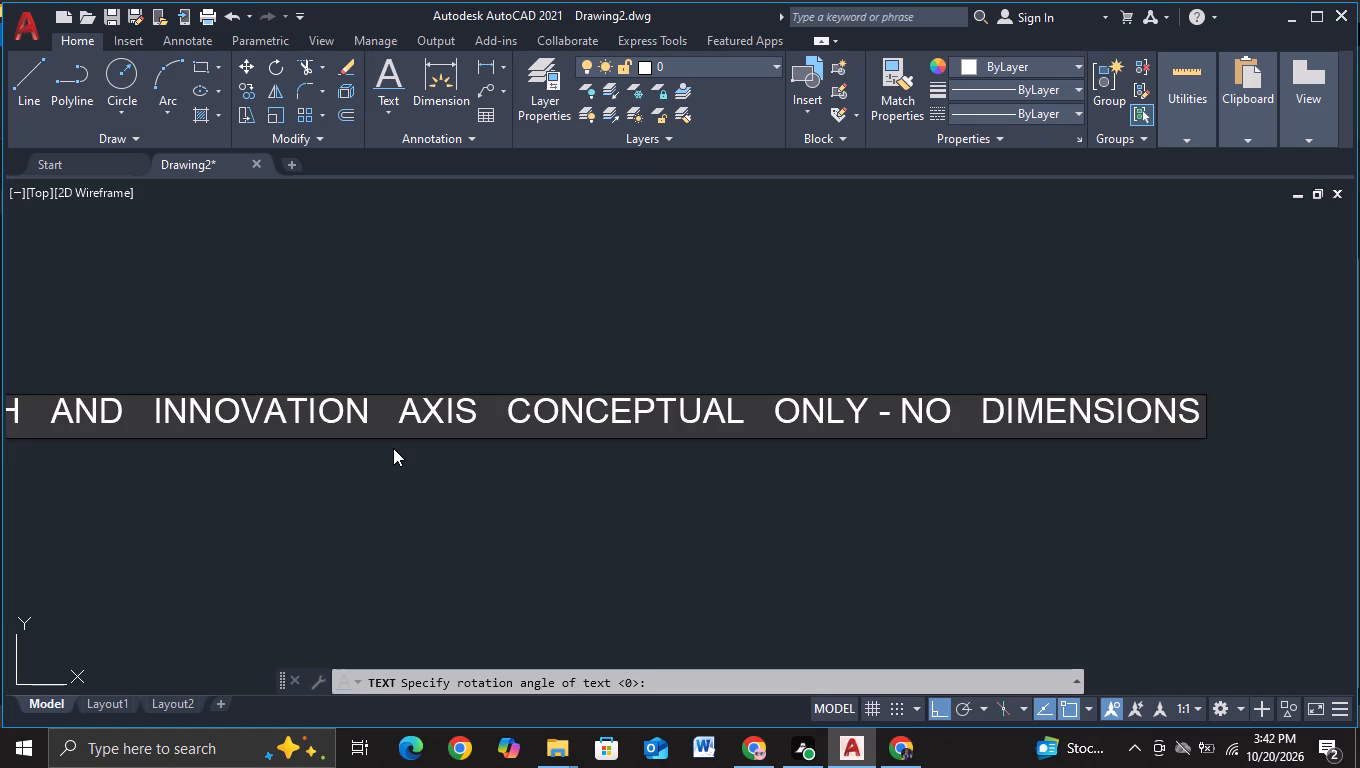
Add a closing parenthesis after DIMENSIONS in the title, separated from the word by one space.
{"action": "key", "text": "ctrl+0"}
{"action": "key", "text": "shift+parenright"}
{"action": "left_click", "coordinate": [1204, 412]}
{"action": "key", "text": "space"}
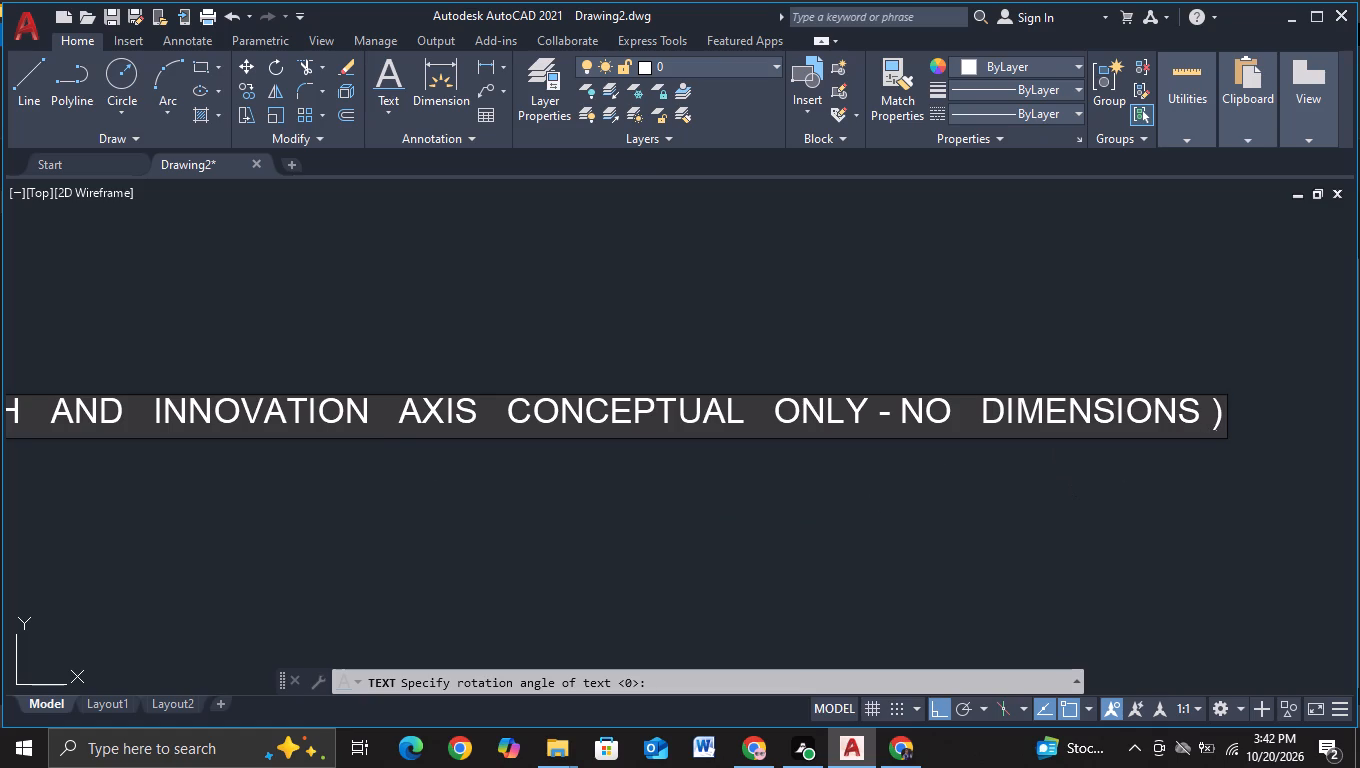
Insert an opening parenthesis before CONCEPTUAL, with three spaces between AXIS and the parenthesis and one space after it.
{"action": "left_click", "coordinate": [495, 410]}
{"action": "key", "text": "9"}
{"action": "key", "text": "BackSpace"}
{"action": "key", "text": "shift+parenleft"}
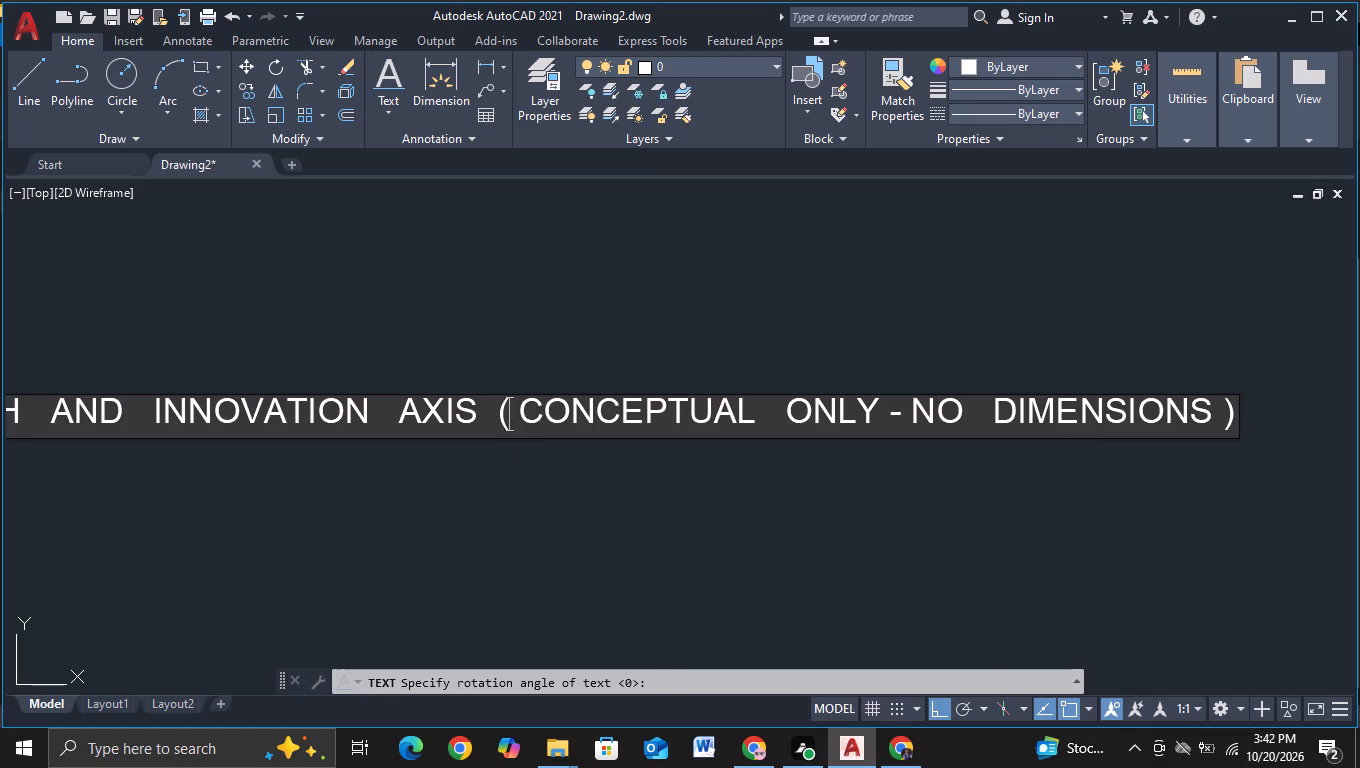
{"action": "left_click", "coordinate": [479, 413]}
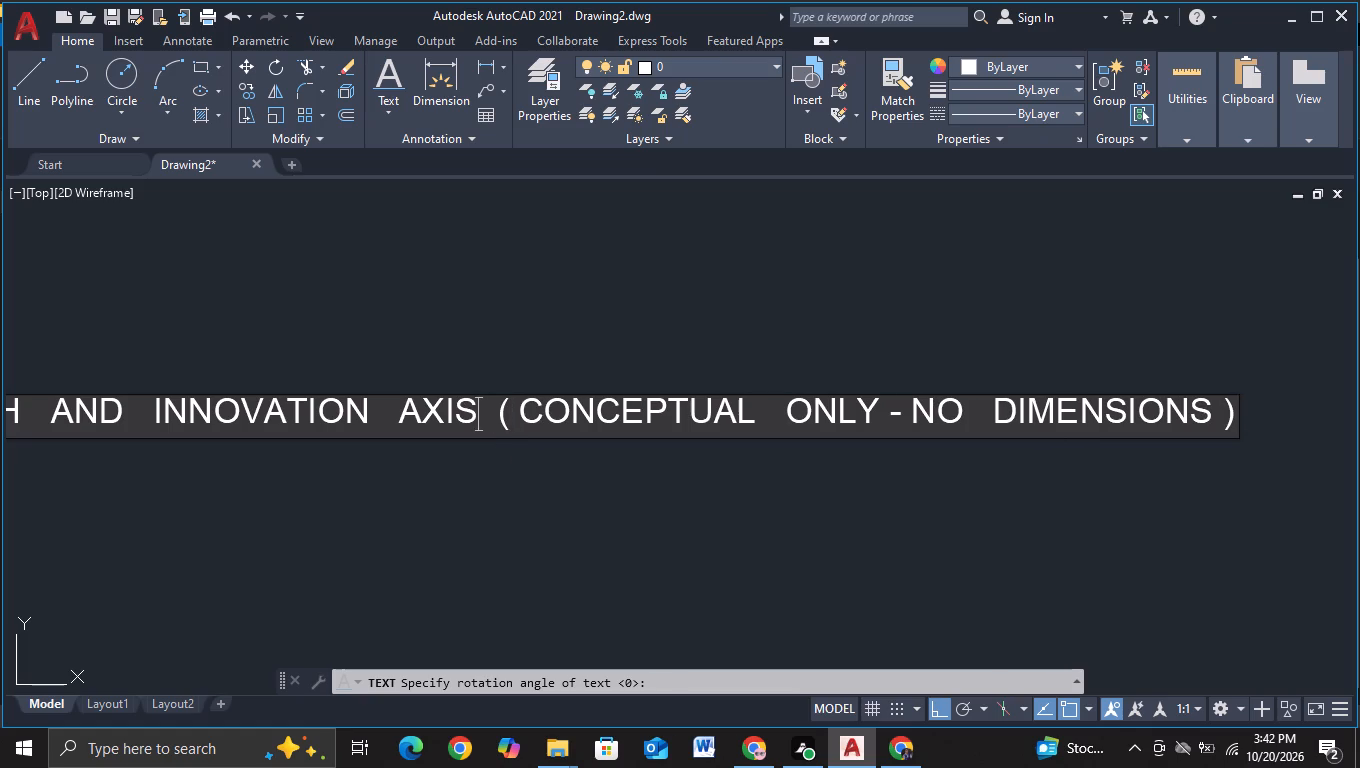
{"action": "left_click", "coordinate": [499, 420]}
{"action": "key", "text": "BackSpace"}
{"action": "key", "text": "BackSpace"}
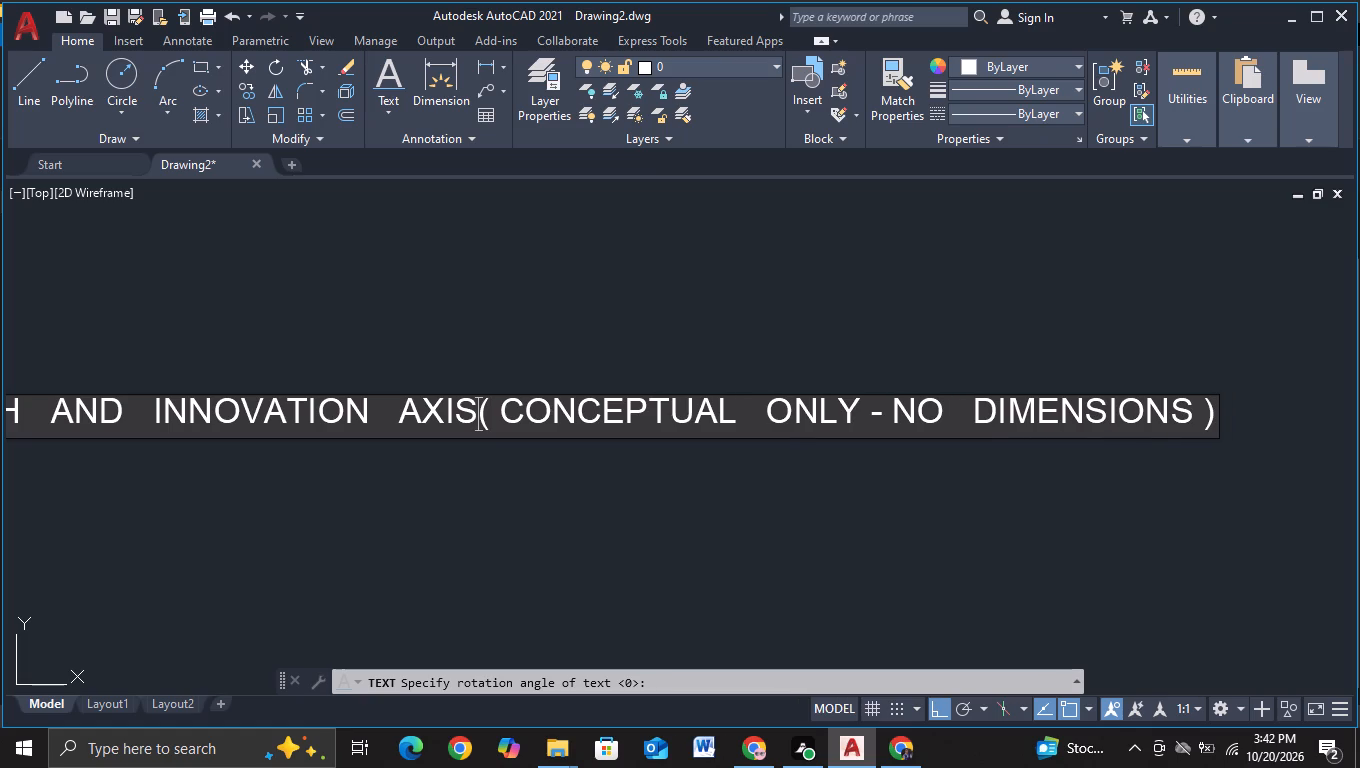
{"action": "key", "text": "space"}
{"action": "key", "text": "space"}
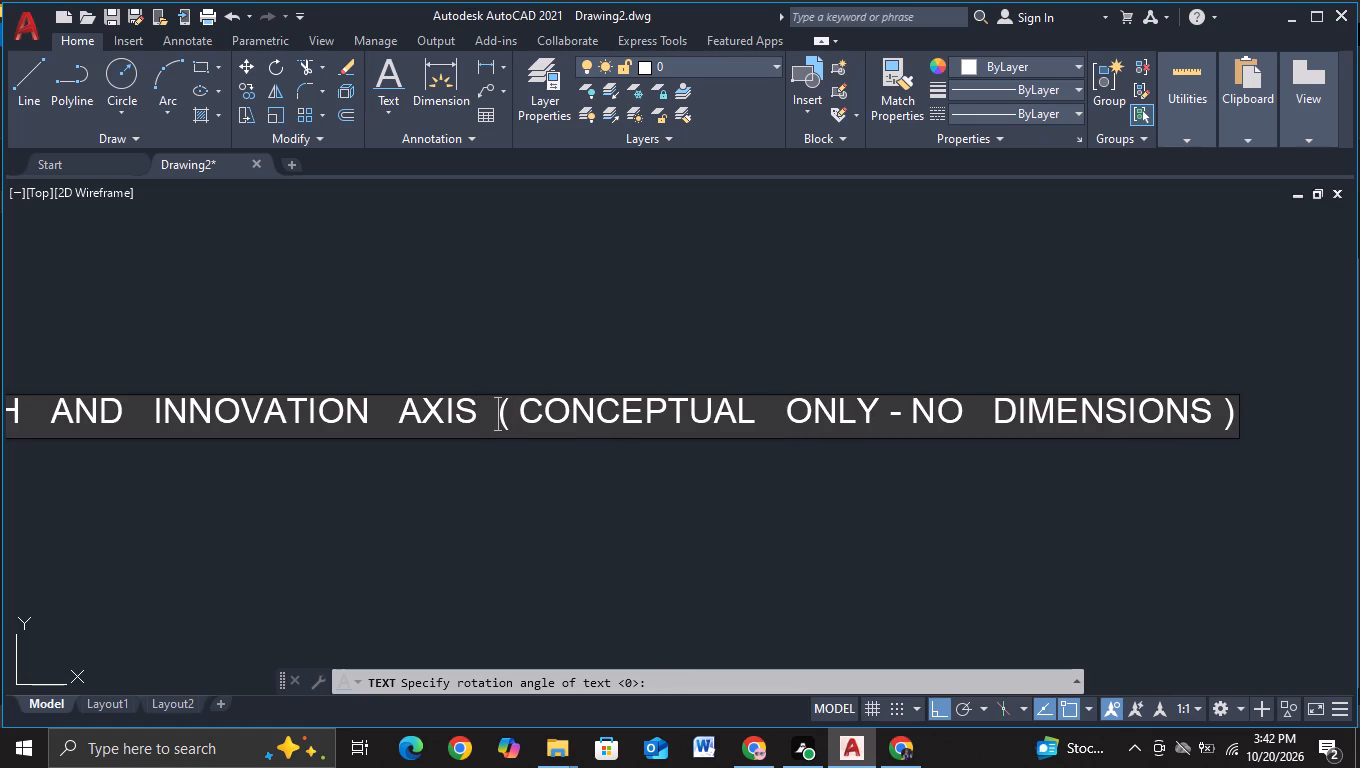
{"action": "key", "text": "space"}
Insert INSTITUTIONAL between COMPLEX and FACILITY in the title, leaving three spaces after the new word.
{"action": "middle_click_drag", "start_coordinate": [491, 490], "coordinate": [887, 525]}
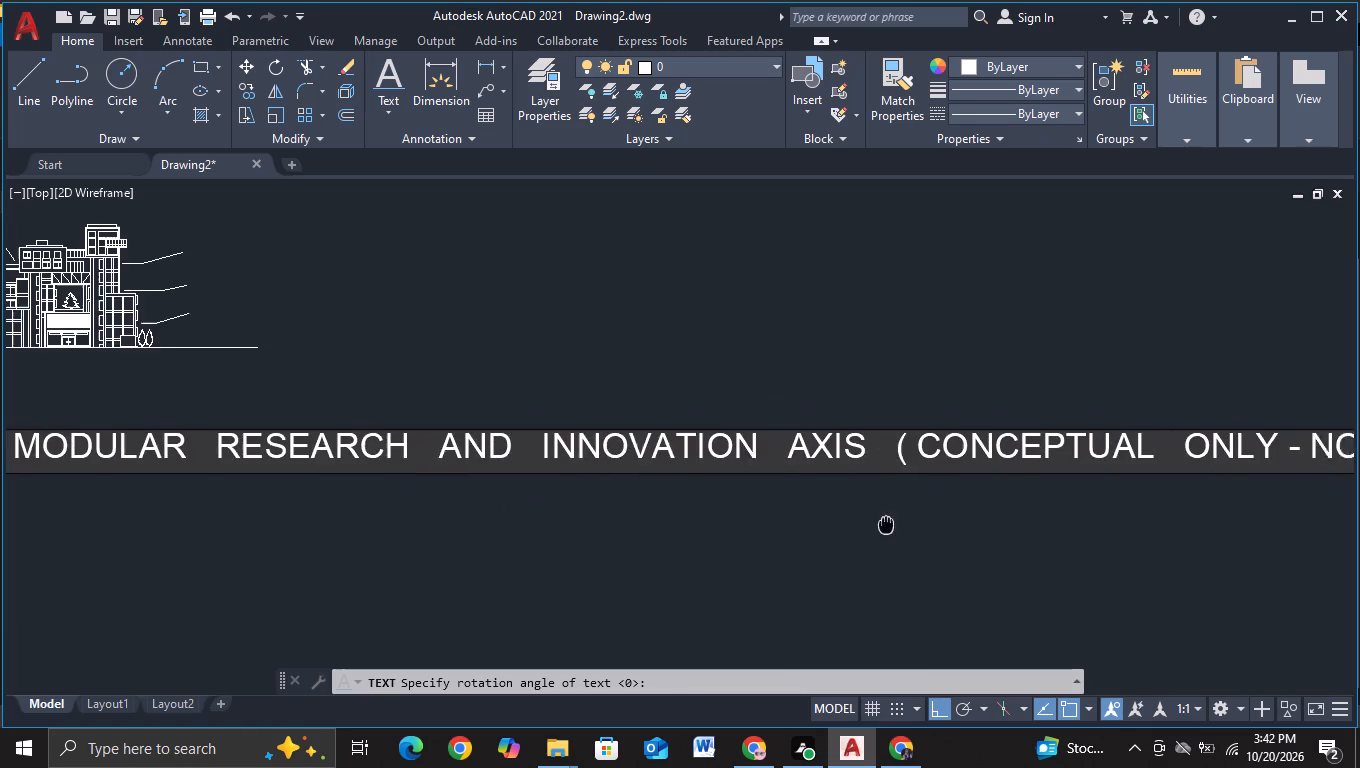
{"action": "middle_click_drag", "start_coordinate": [887, 525], "coordinate": [888, 525]}
{"action": "middle_click_drag", "start_coordinate": [612, 550], "coordinate": [749, 518]}
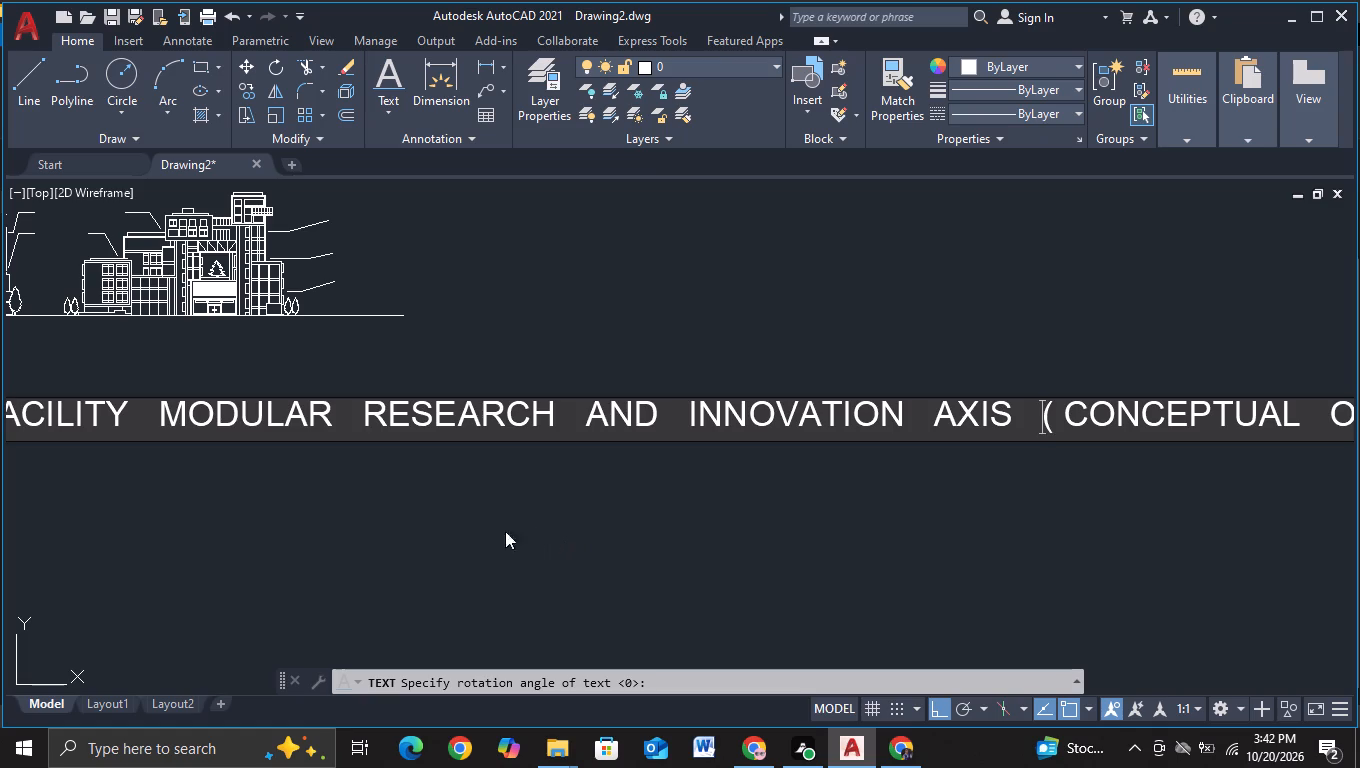
{"action": "middle_click_drag", "start_coordinate": [420, 503], "coordinate": [817, 493]}
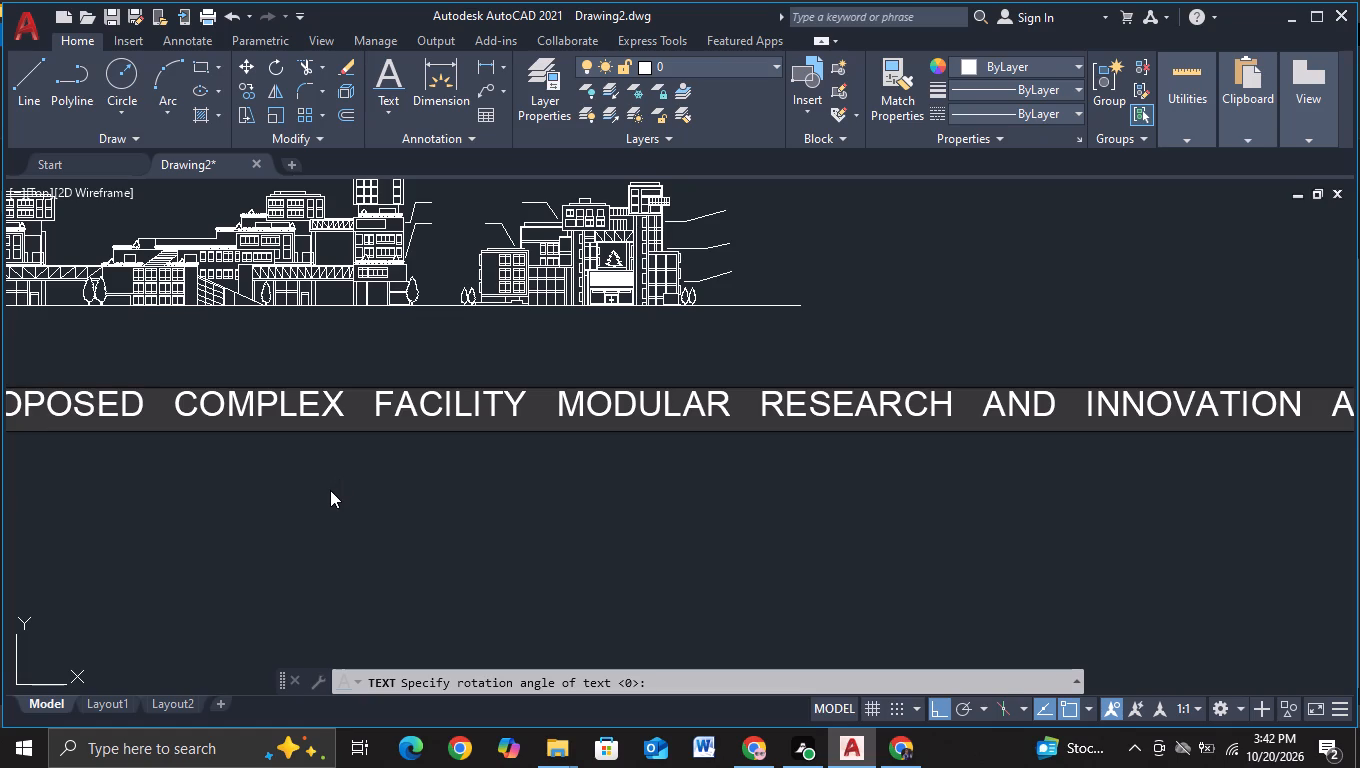
{"action": "left_click", "coordinate": [371, 408]}
{"action": "key", "text": "i"}
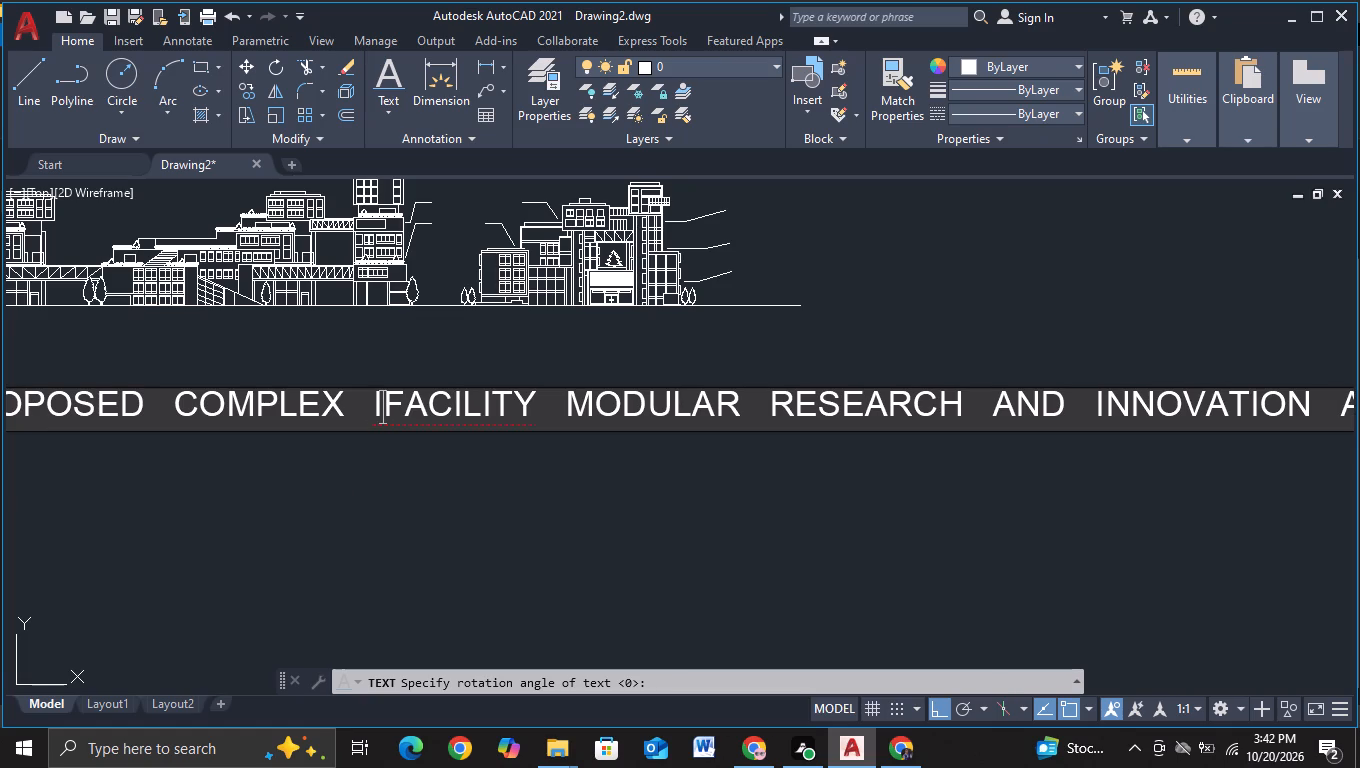
{"action": "type", "text": "NSTI"}
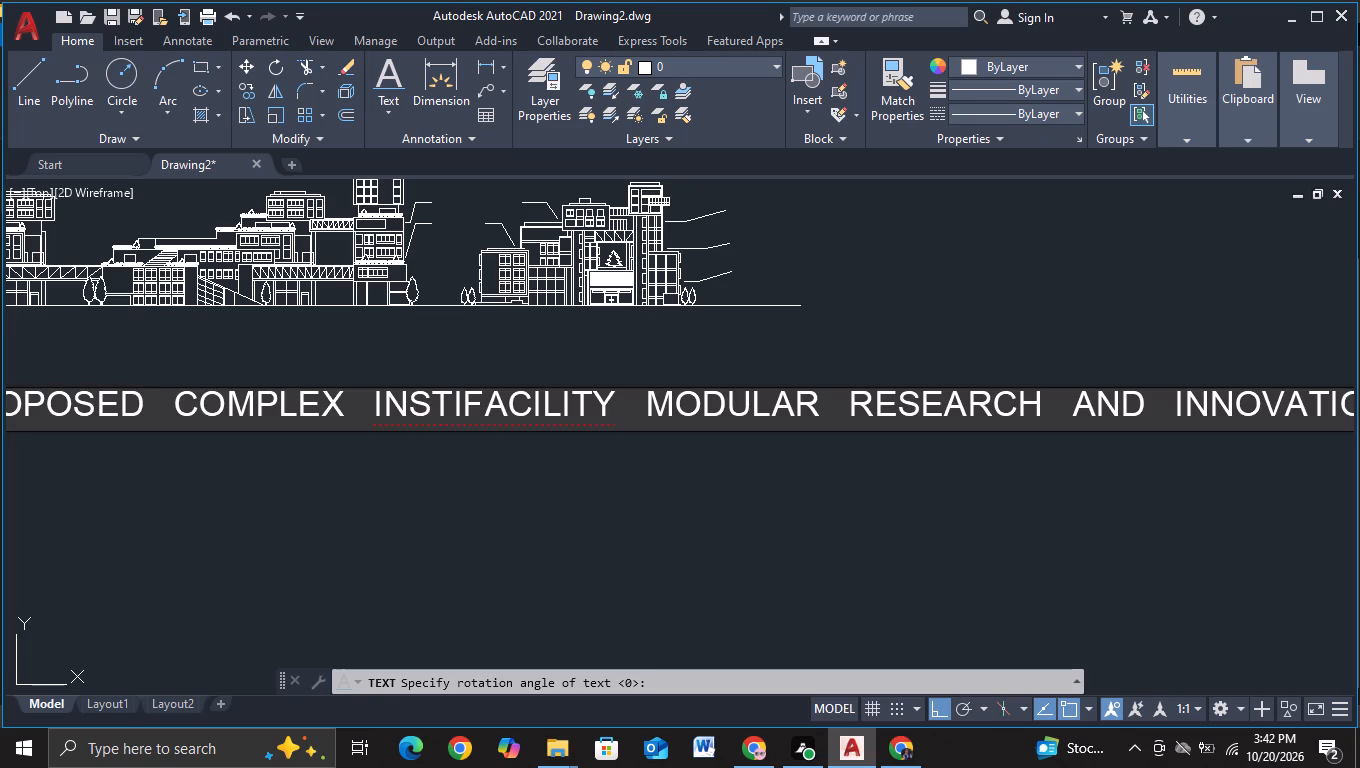
{"action": "type", "text": "TUTIONA;"}
{"action": "key", "text": "BackSpace"}
{"action": "key", "text": "l"}
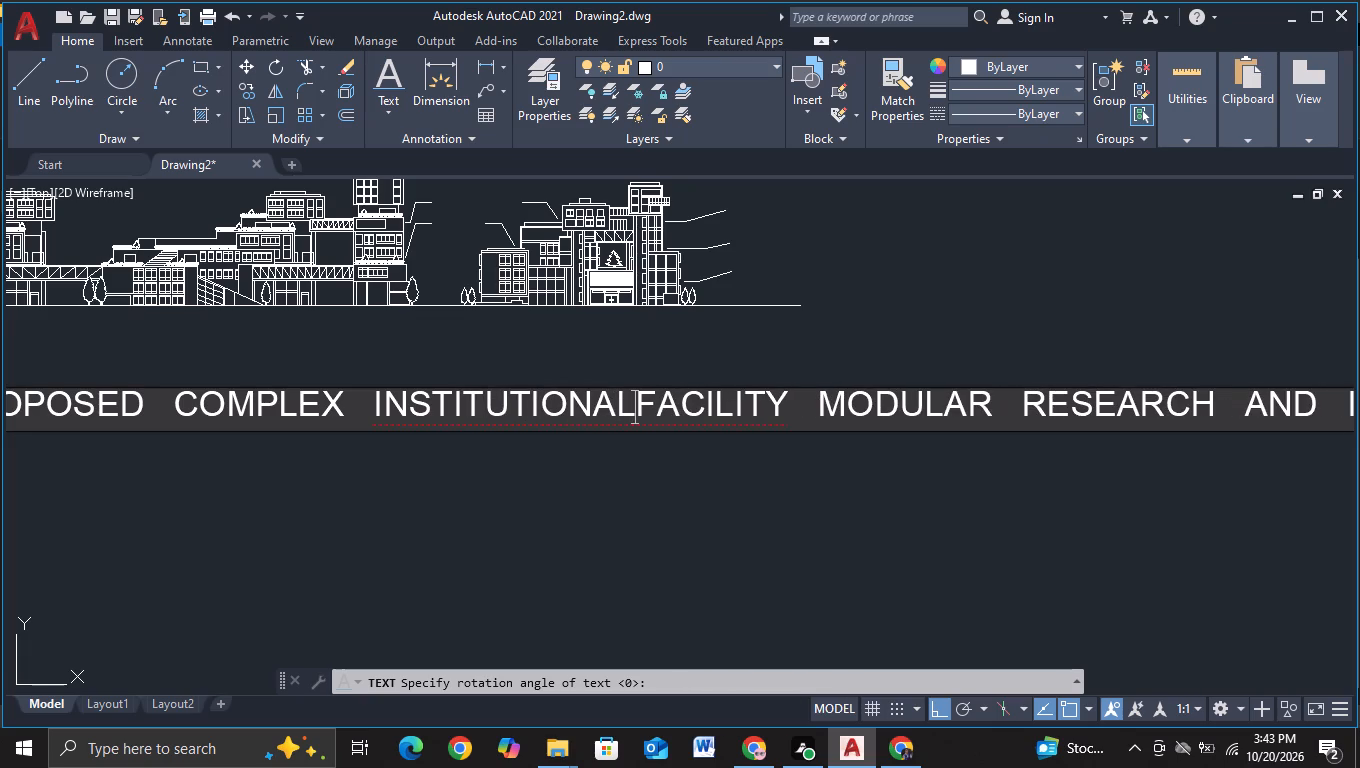
{"action": "key", "text": "space"}
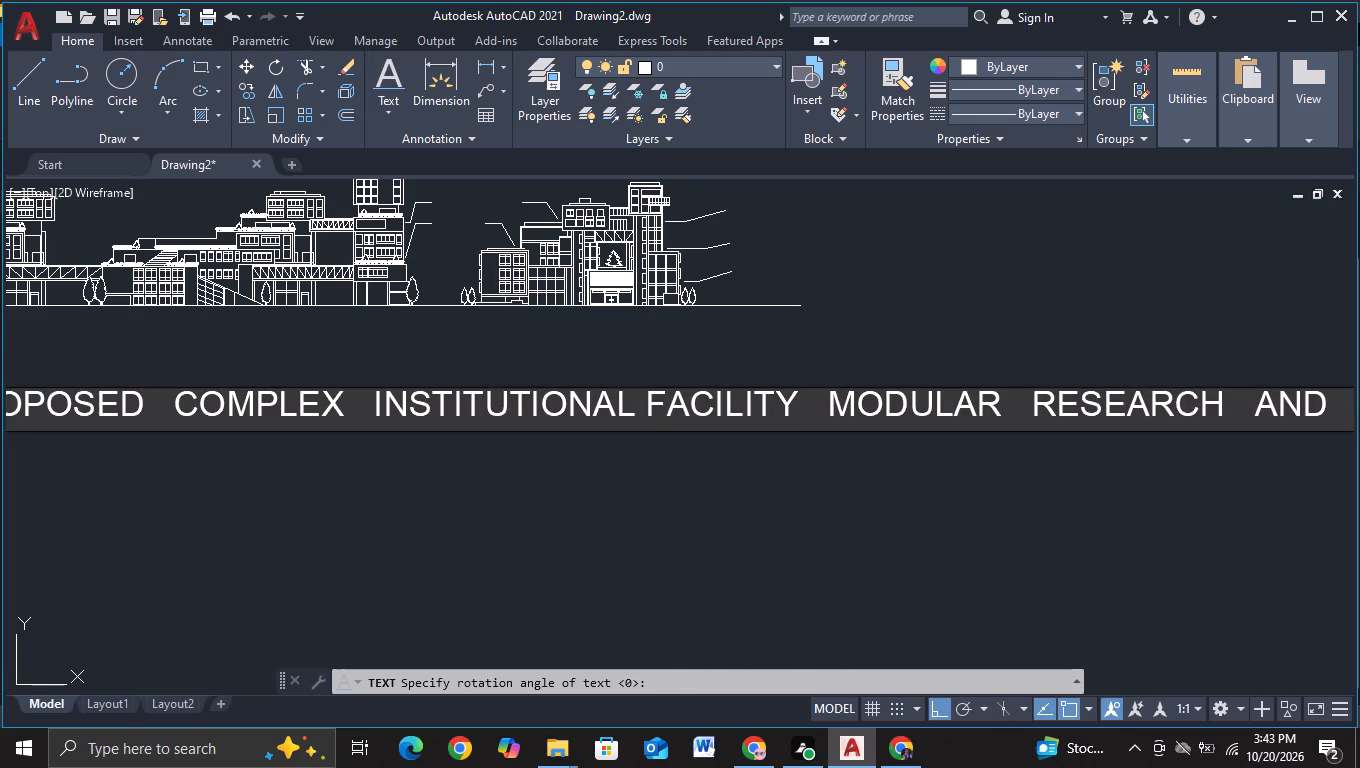
{"action": "key", "text": "space"}
{"action": "key", "text": "space"}
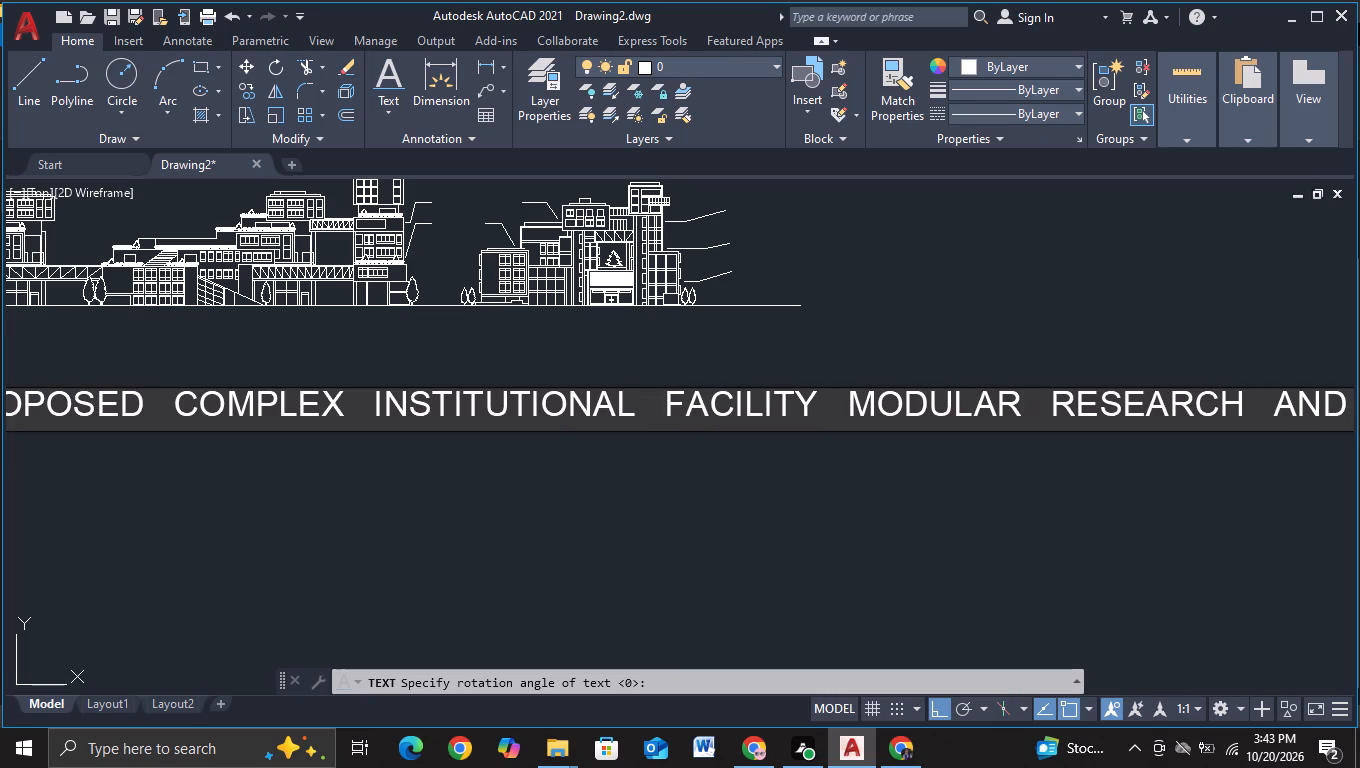
Replace the three spaces between FACILITY and MODULAR with a hyphen that has one space on each side, and finish the title text.
{"action": "left_click", "coordinate": [812, 411]}
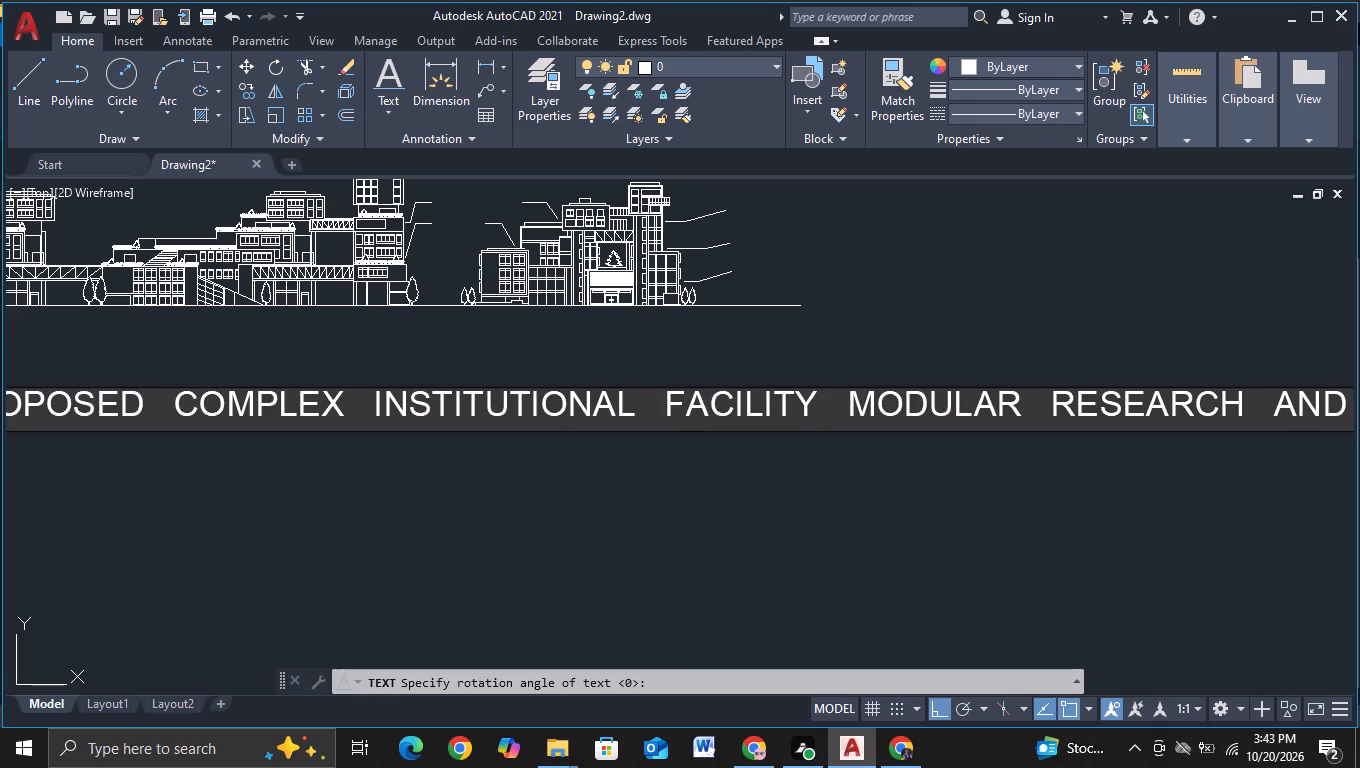
{"action": "left_click", "coordinate": [825, 405]}
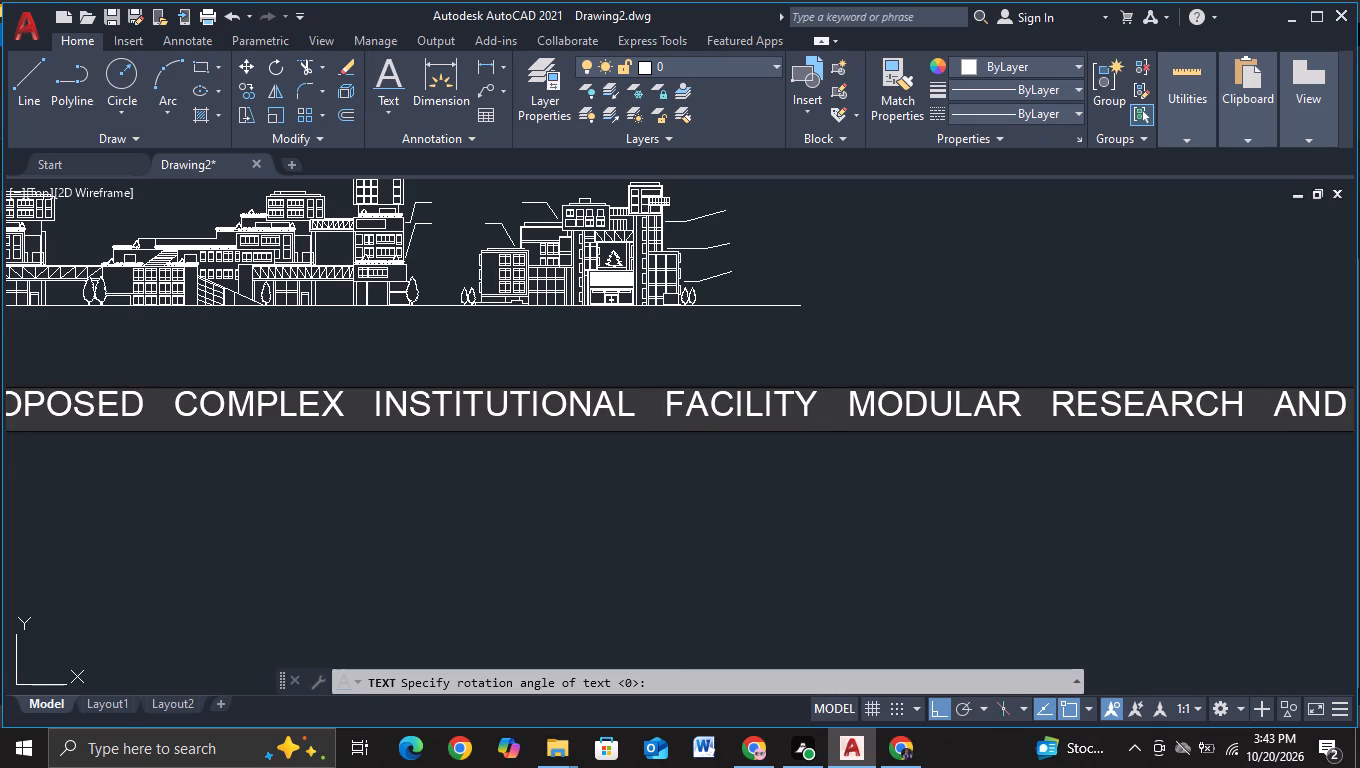
{"action": "left_click", "coordinate": [848, 413]}
{"action": "key", "text": "BackSpace"}
{"action": "key", "text": "BackSpace"}
{"action": "key", "text": "BackSpace"}
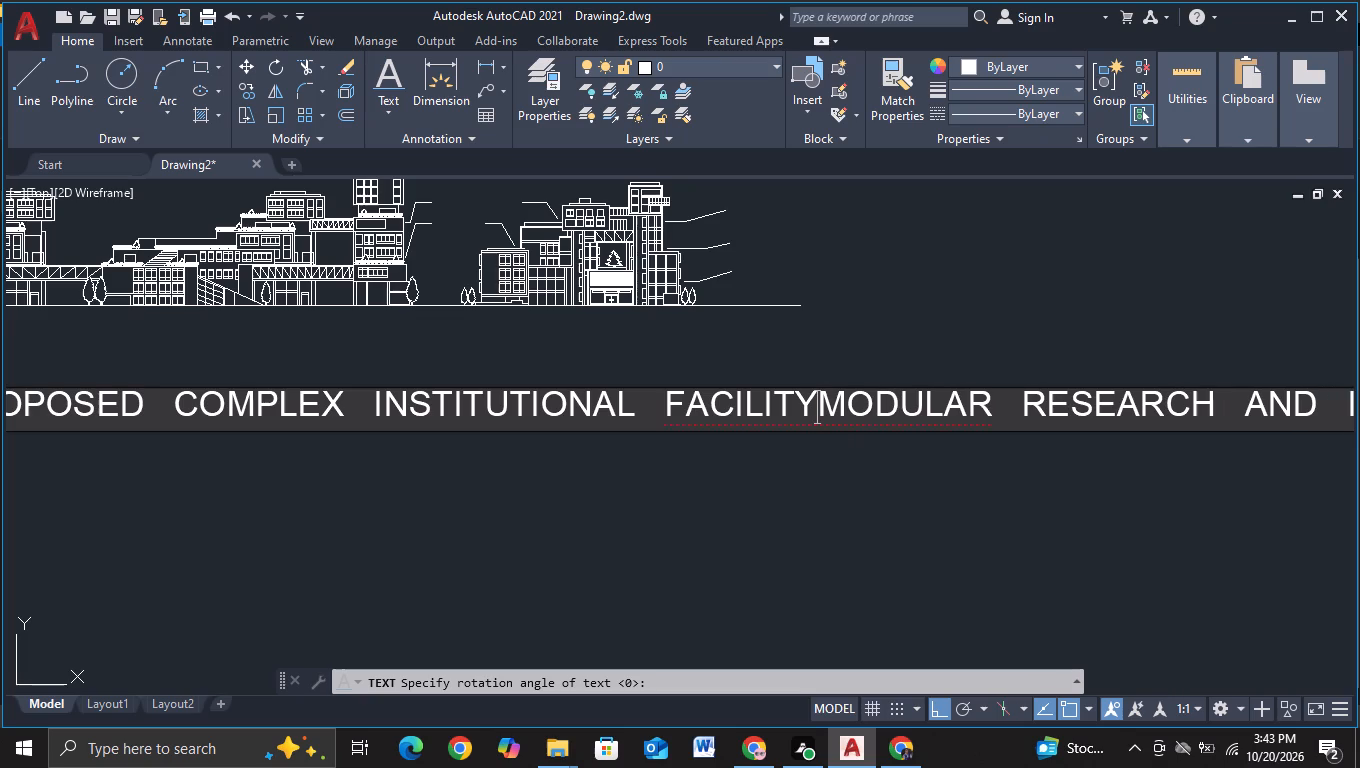
{"action": "key", "text": "space"}
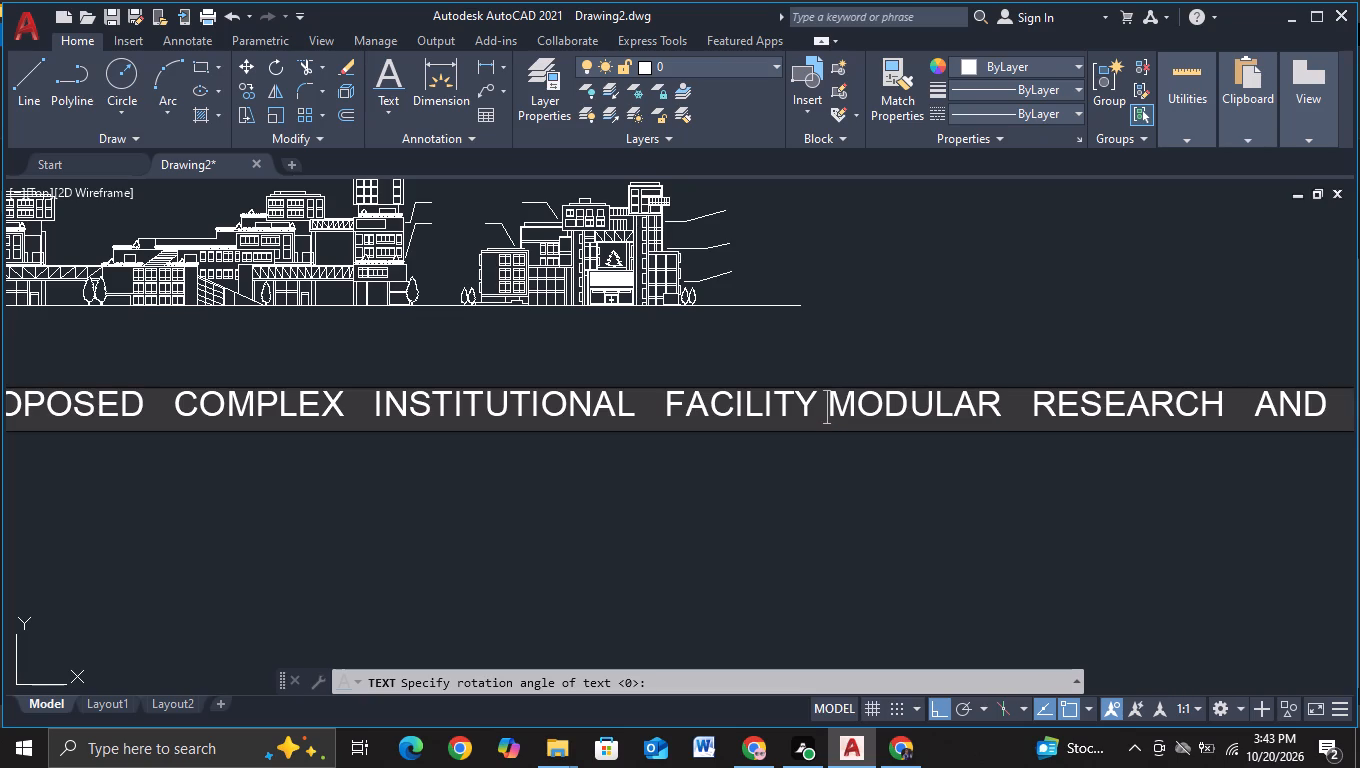
{"action": "key", "text": "shift+underscore"}
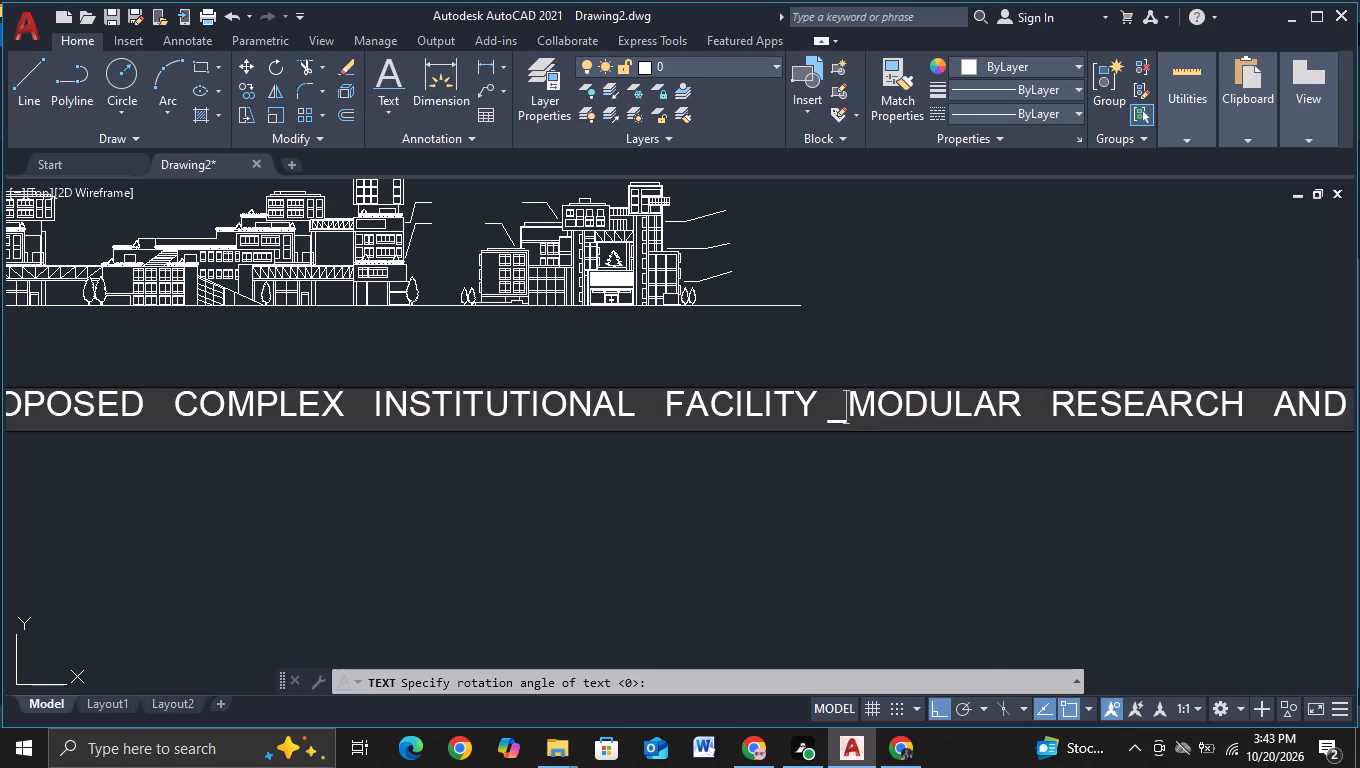
{"action": "key", "text": "BackSpace"}
{"action": "key", "text": "minus"}
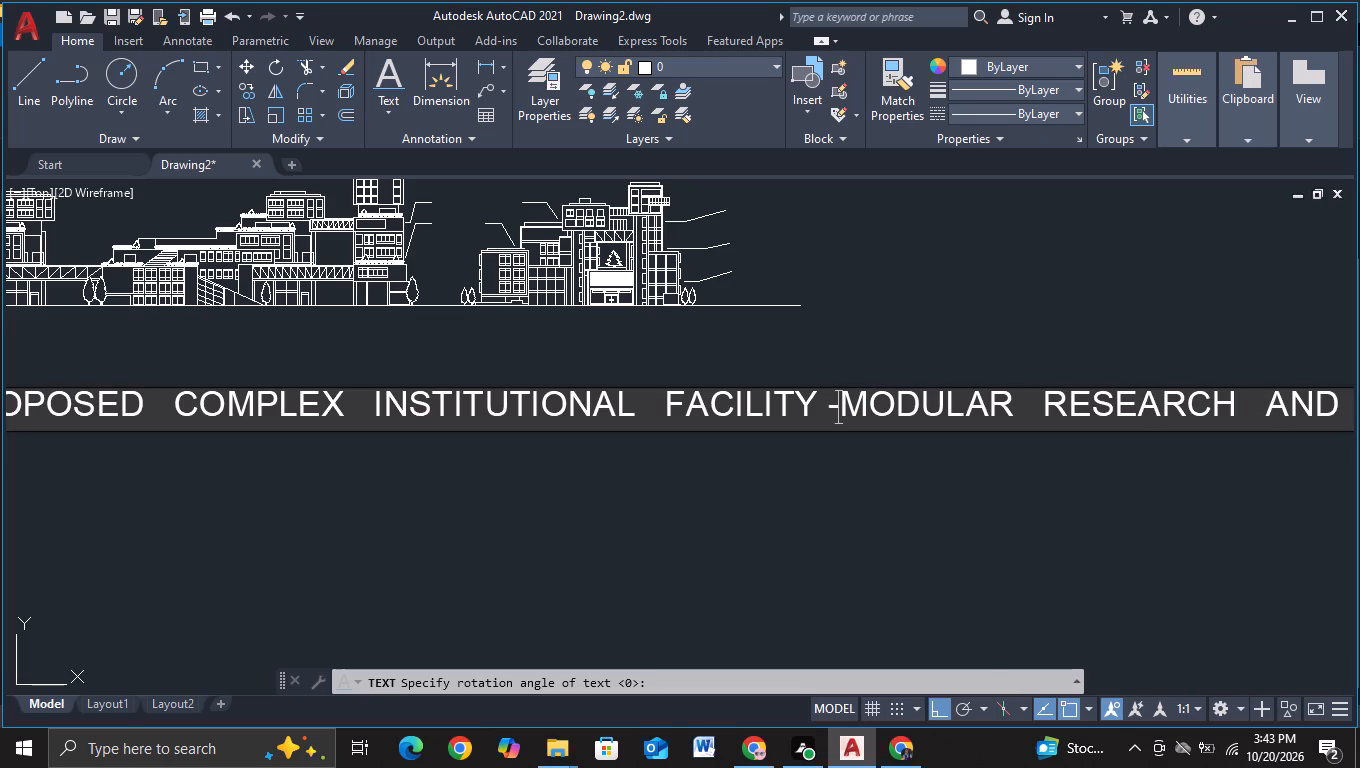
{"action": "key", "text": "space"}
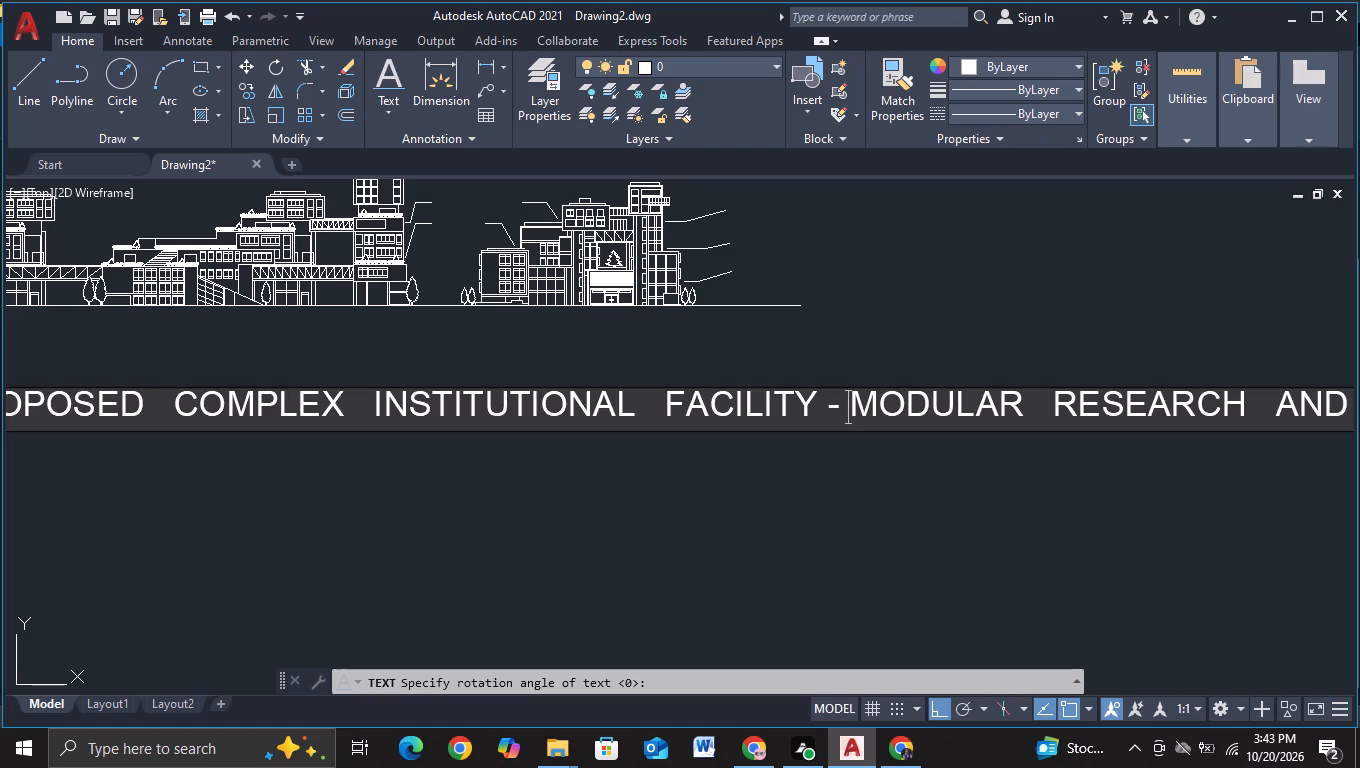
{"action": "left_click", "coordinate": [834, 495]}
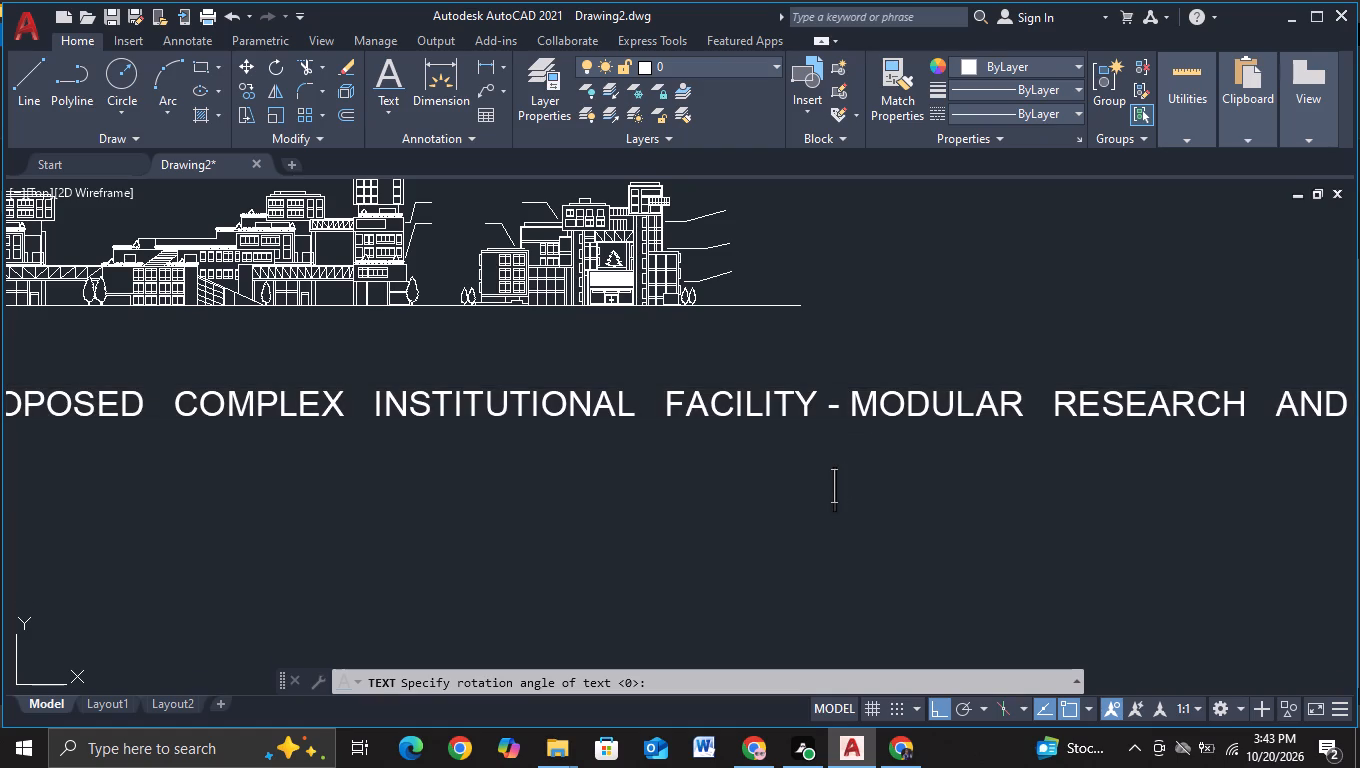
{"action": "key", "text": "Escape"}
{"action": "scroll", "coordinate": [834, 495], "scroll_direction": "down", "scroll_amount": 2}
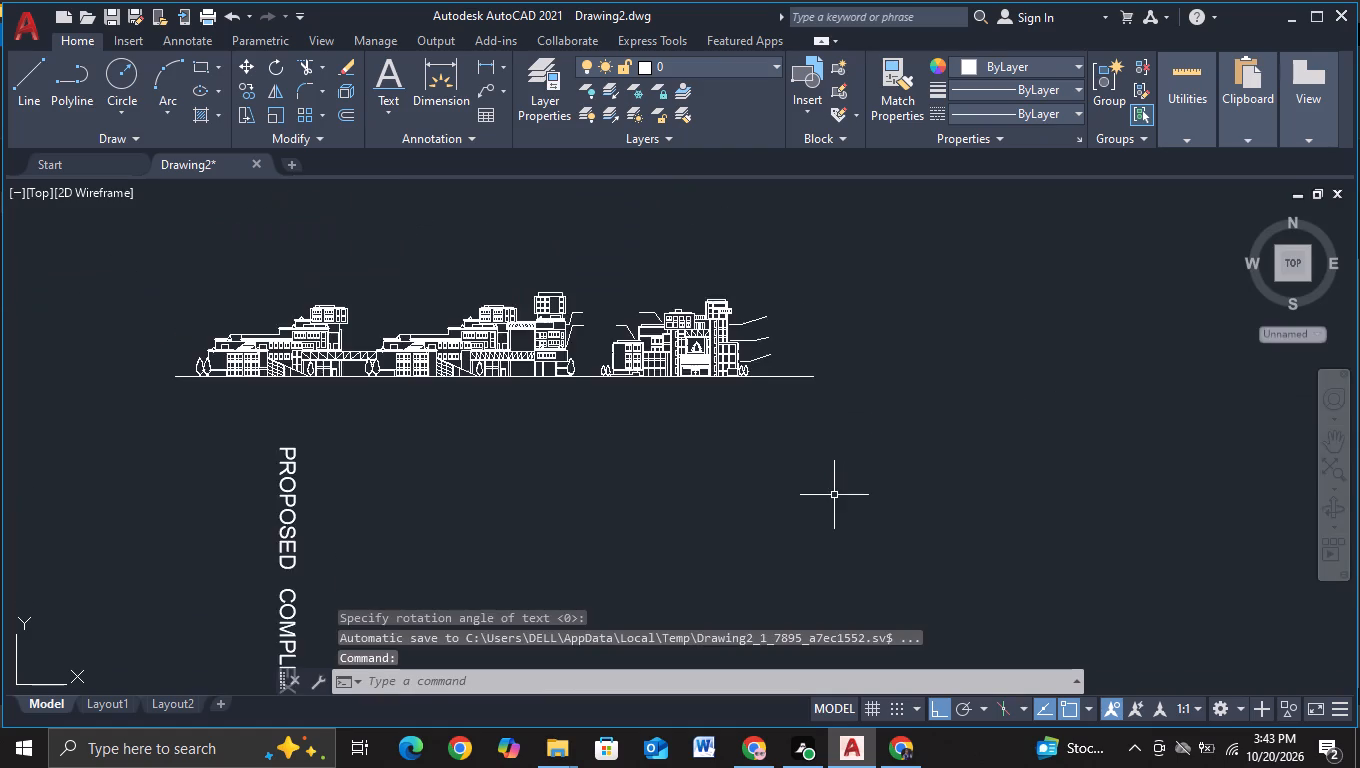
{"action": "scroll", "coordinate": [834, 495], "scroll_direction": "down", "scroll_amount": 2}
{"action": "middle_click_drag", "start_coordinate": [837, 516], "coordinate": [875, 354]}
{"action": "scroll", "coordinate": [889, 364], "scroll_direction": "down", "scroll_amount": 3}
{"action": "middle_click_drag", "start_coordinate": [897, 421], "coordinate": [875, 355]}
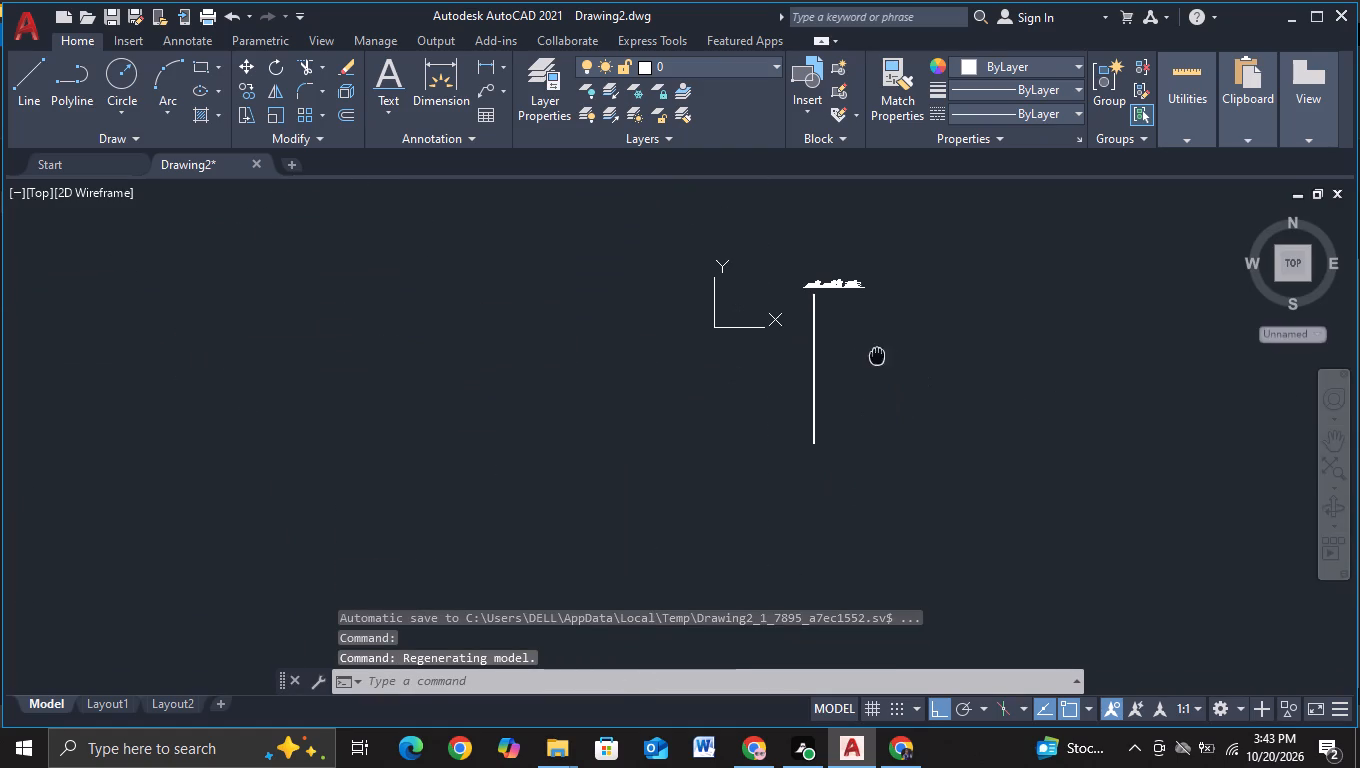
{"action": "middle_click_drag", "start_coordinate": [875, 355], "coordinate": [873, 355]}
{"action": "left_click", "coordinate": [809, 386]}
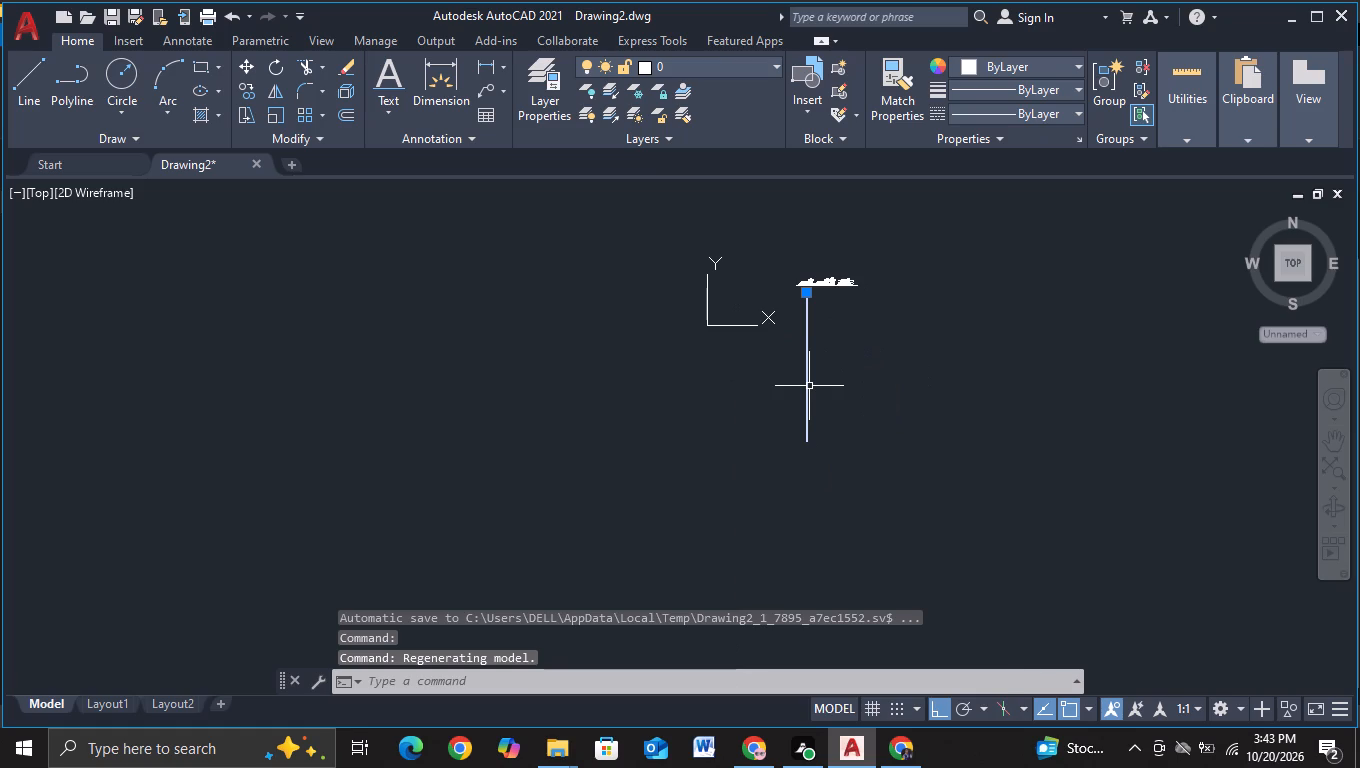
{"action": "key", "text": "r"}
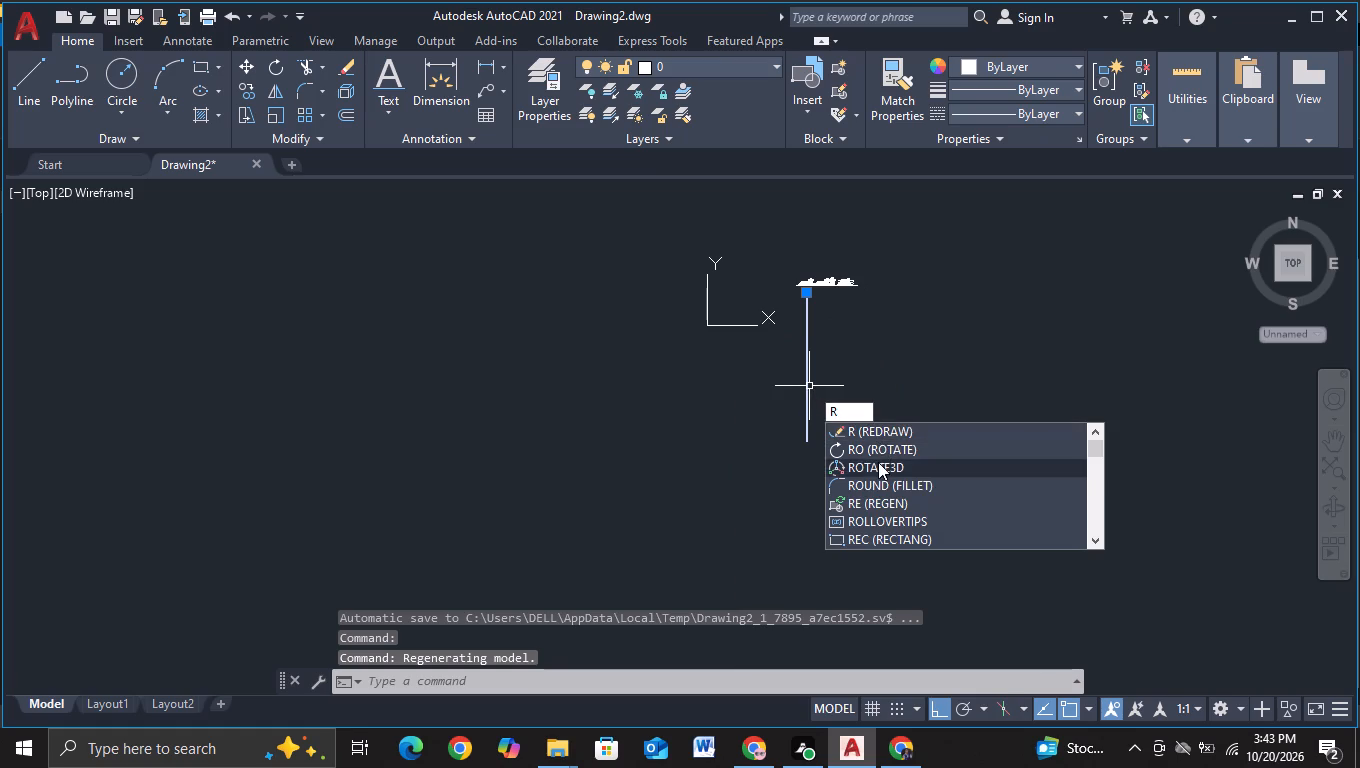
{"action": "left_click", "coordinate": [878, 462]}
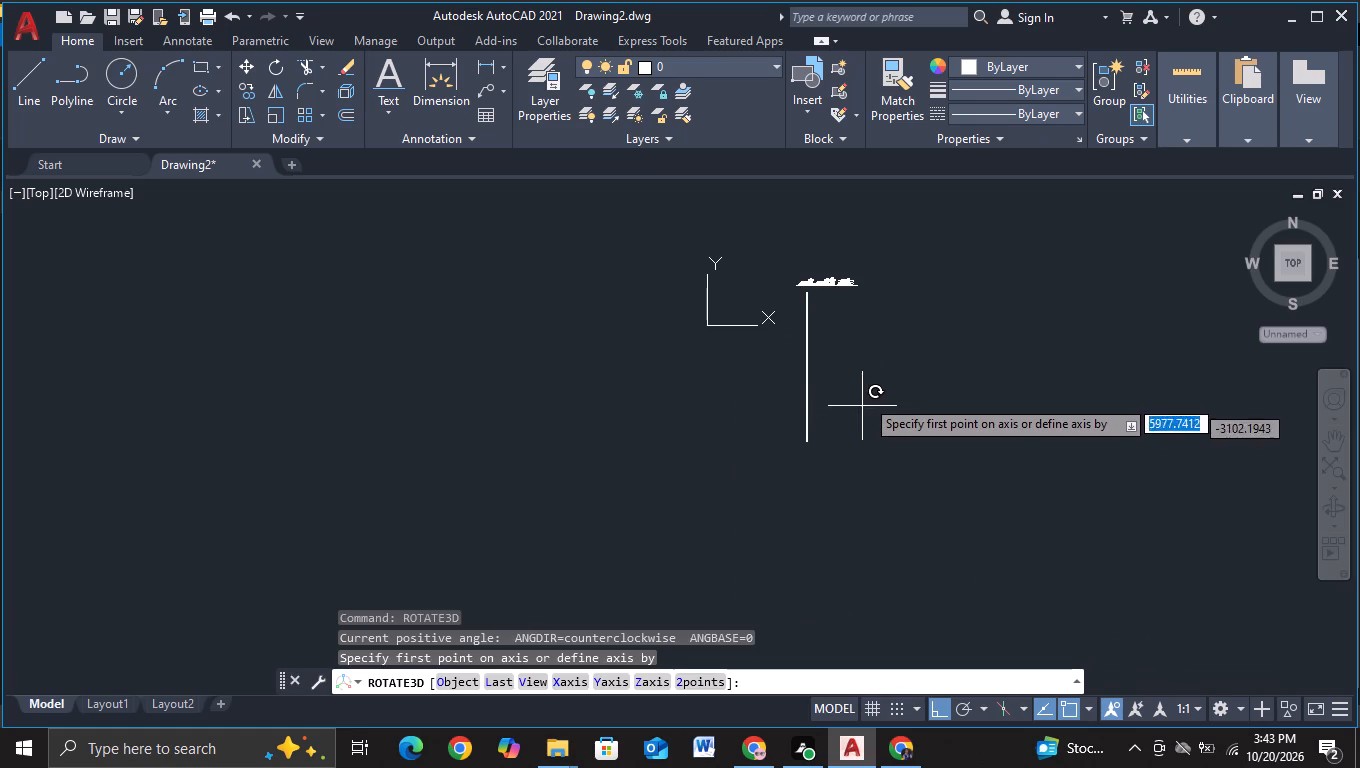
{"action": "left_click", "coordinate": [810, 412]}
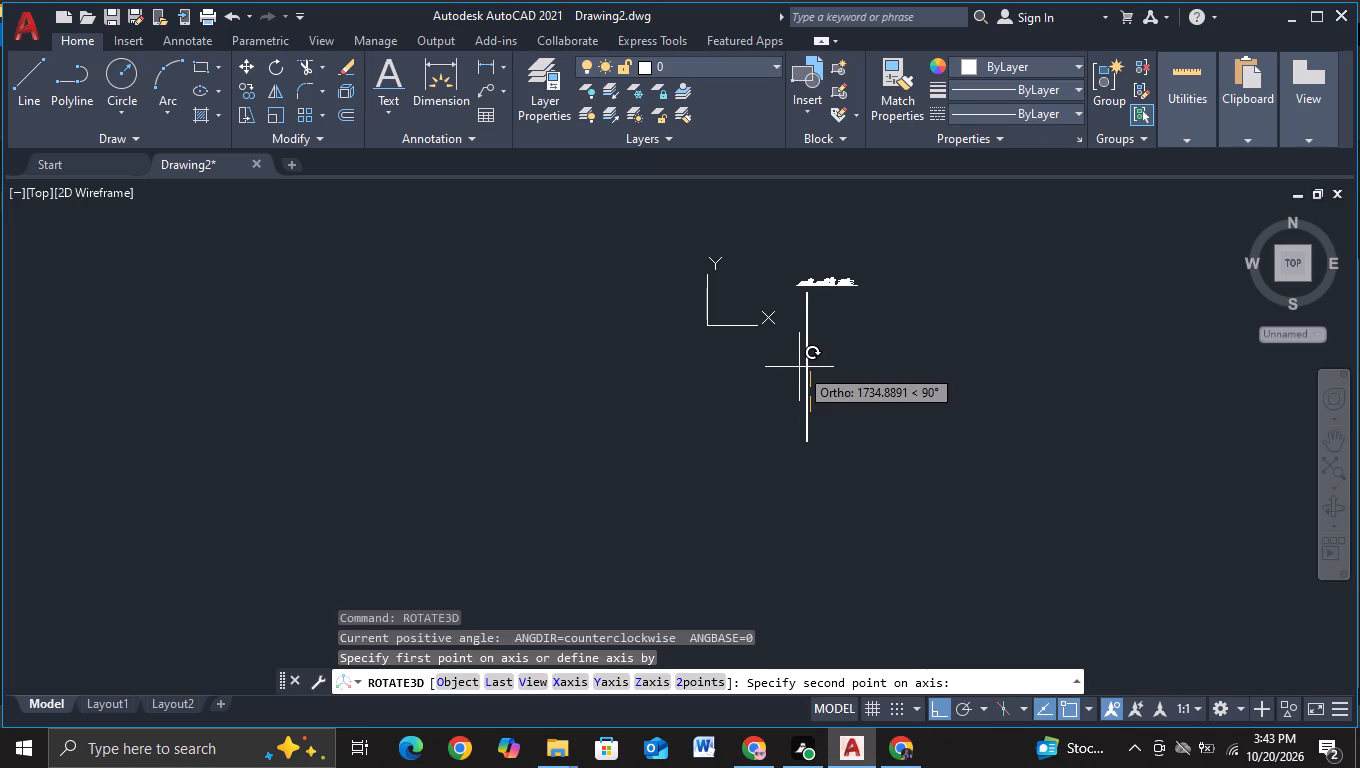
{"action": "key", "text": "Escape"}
Rotate the vertical project title 90° about a point near its lower end so it reads horizontally.
{"action": "left_click", "coordinate": [808, 370]}
{"action": "key", "text": "r"}
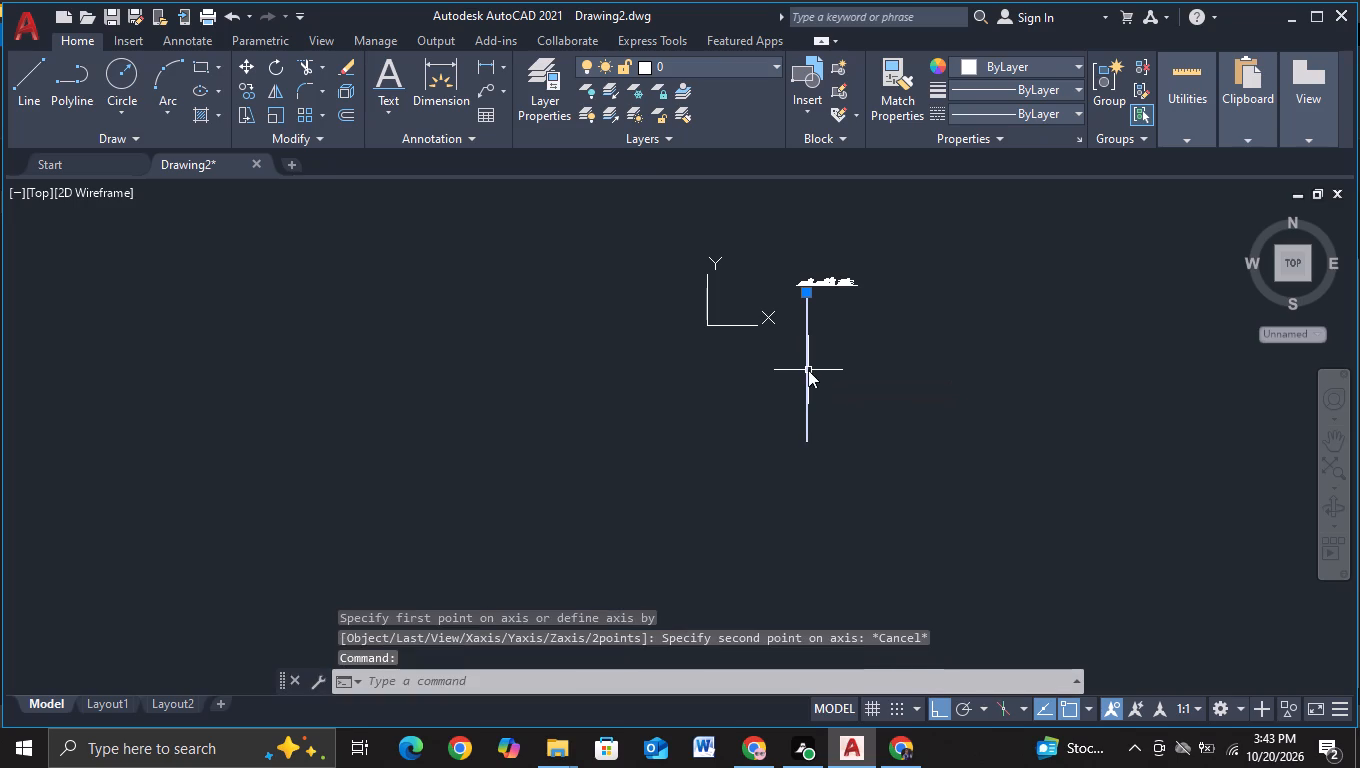
{"action": "left_click", "coordinate": [864, 432]}
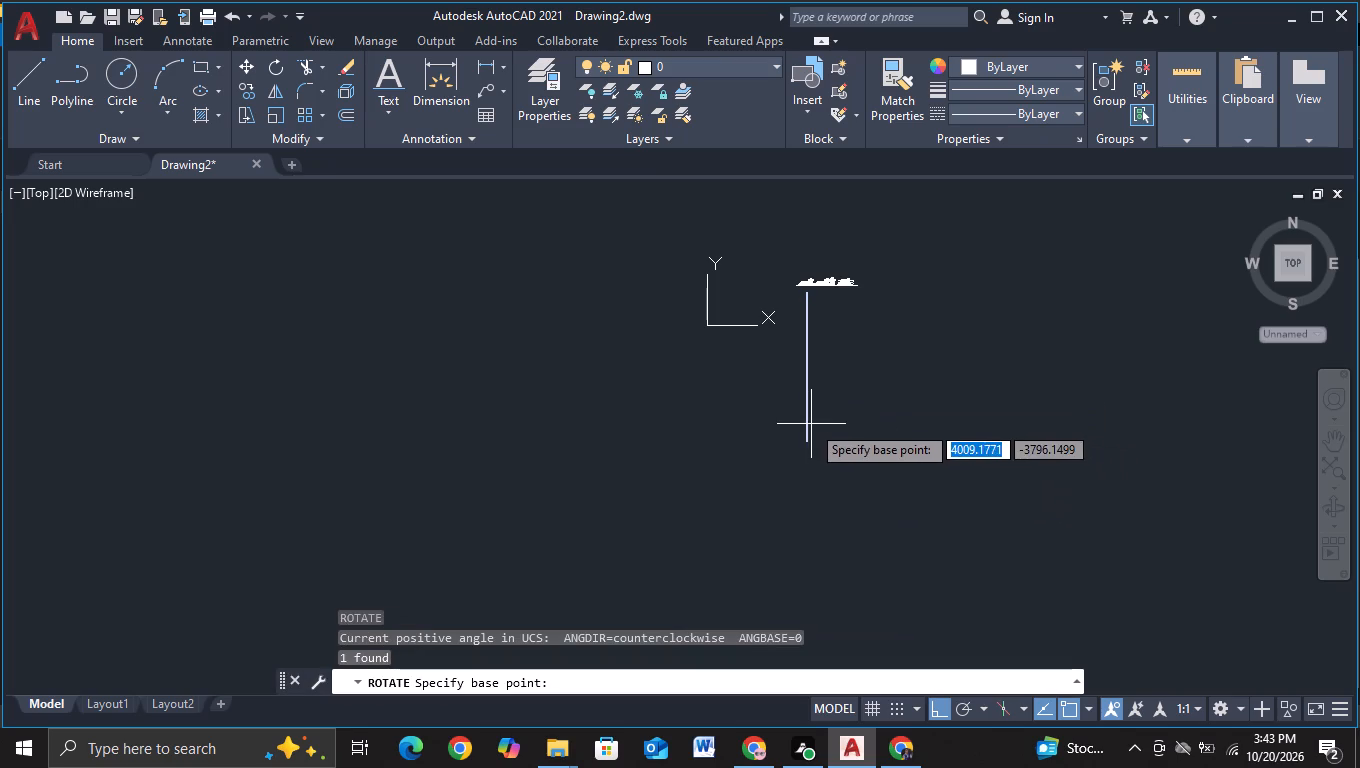
{"action": "left_click", "coordinate": [807, 424]}
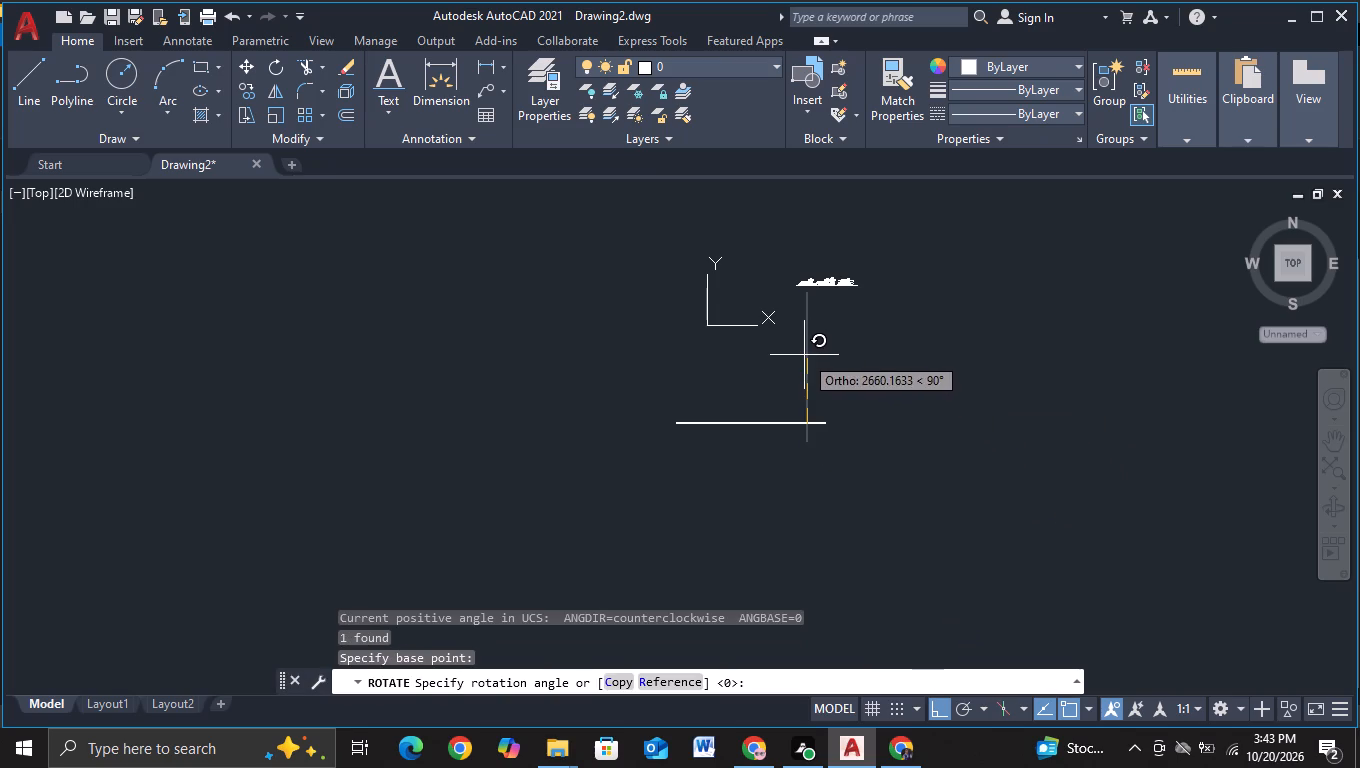
{"action": "left_click", "coordinate": [804, 355]}
{"action": "key", "text": "Escape"}
Move the horizontal title freely, with Ortho off, to just below the elevations' ground line.
{"action": "left_click", "coordinate": [635, 395]}
{"action": "left_click", "coordinate": [860, 457]}
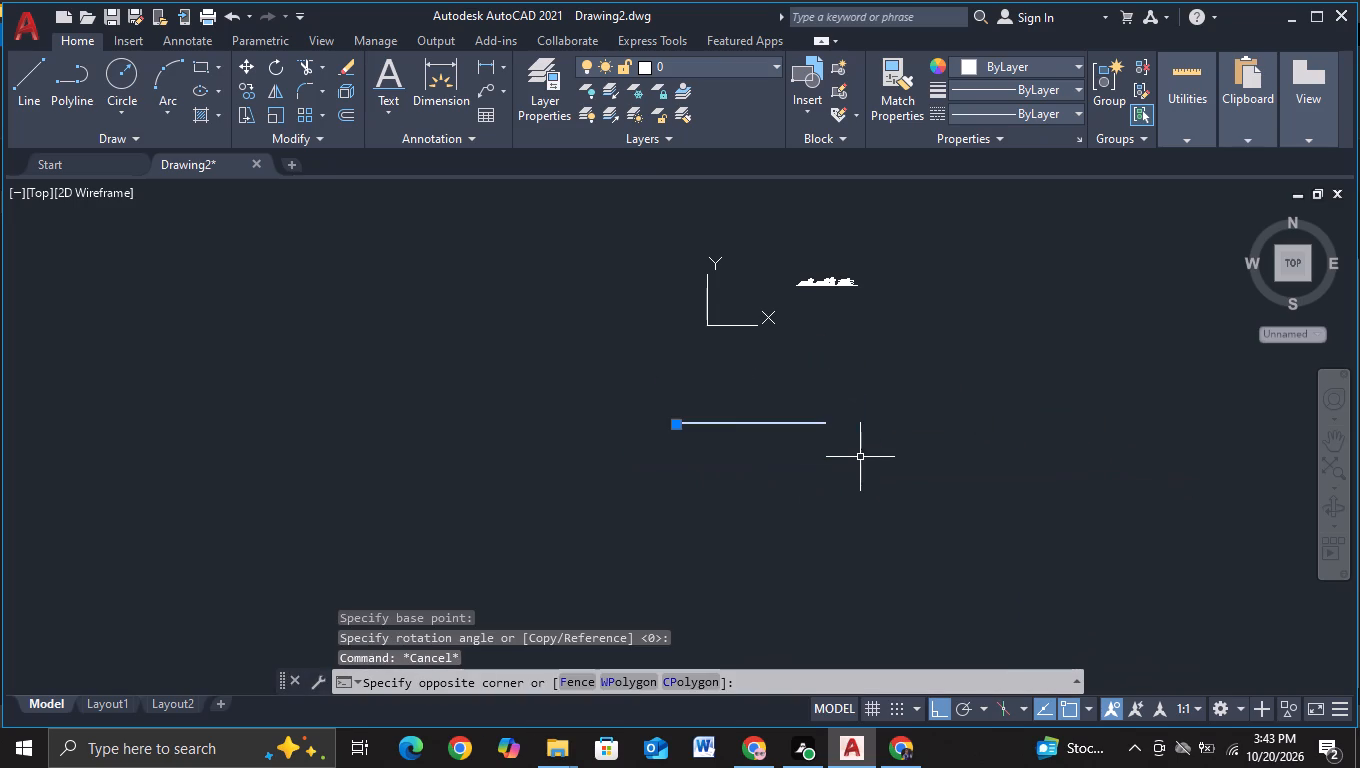
{"action": "key", "text": "m"}
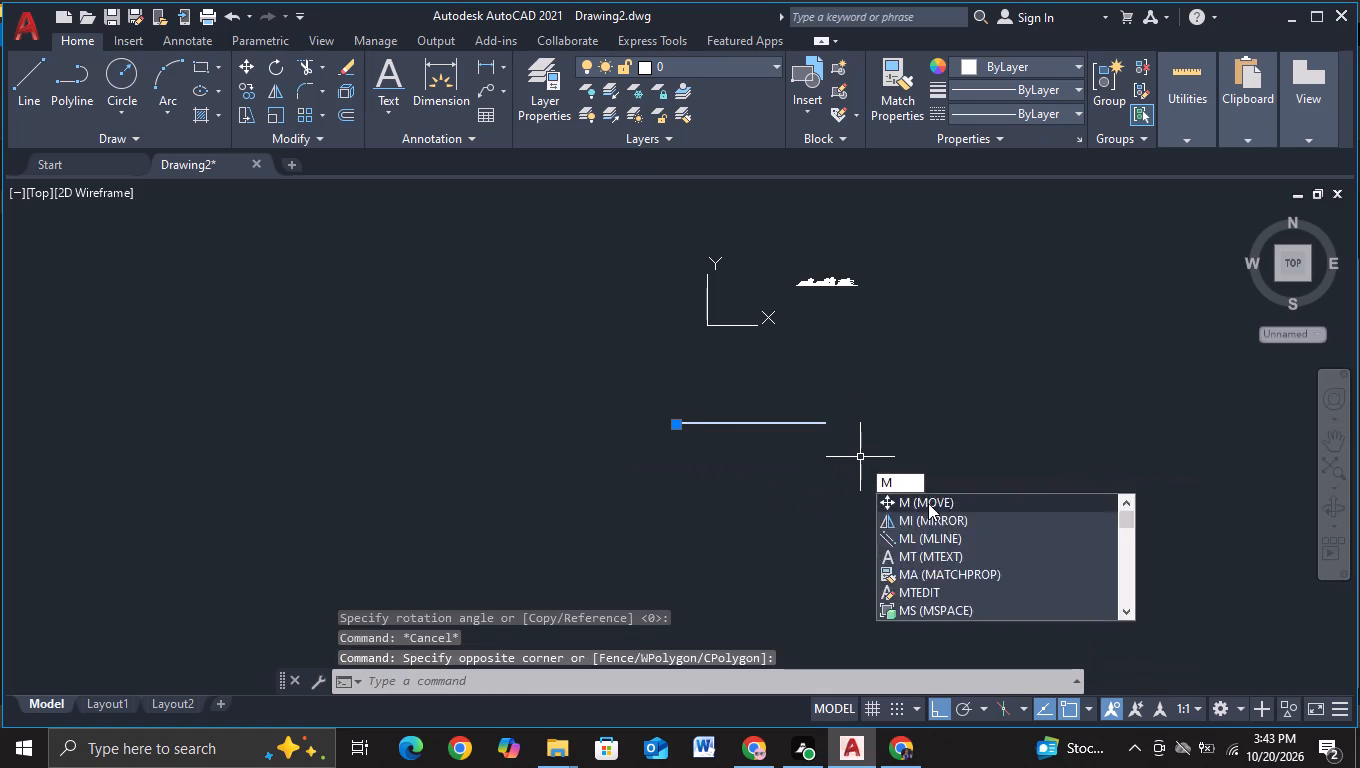
{"action": "left_click", "coordinate": [928, 503]}
{"action": "left_click", "coordinate": [783, 426]}
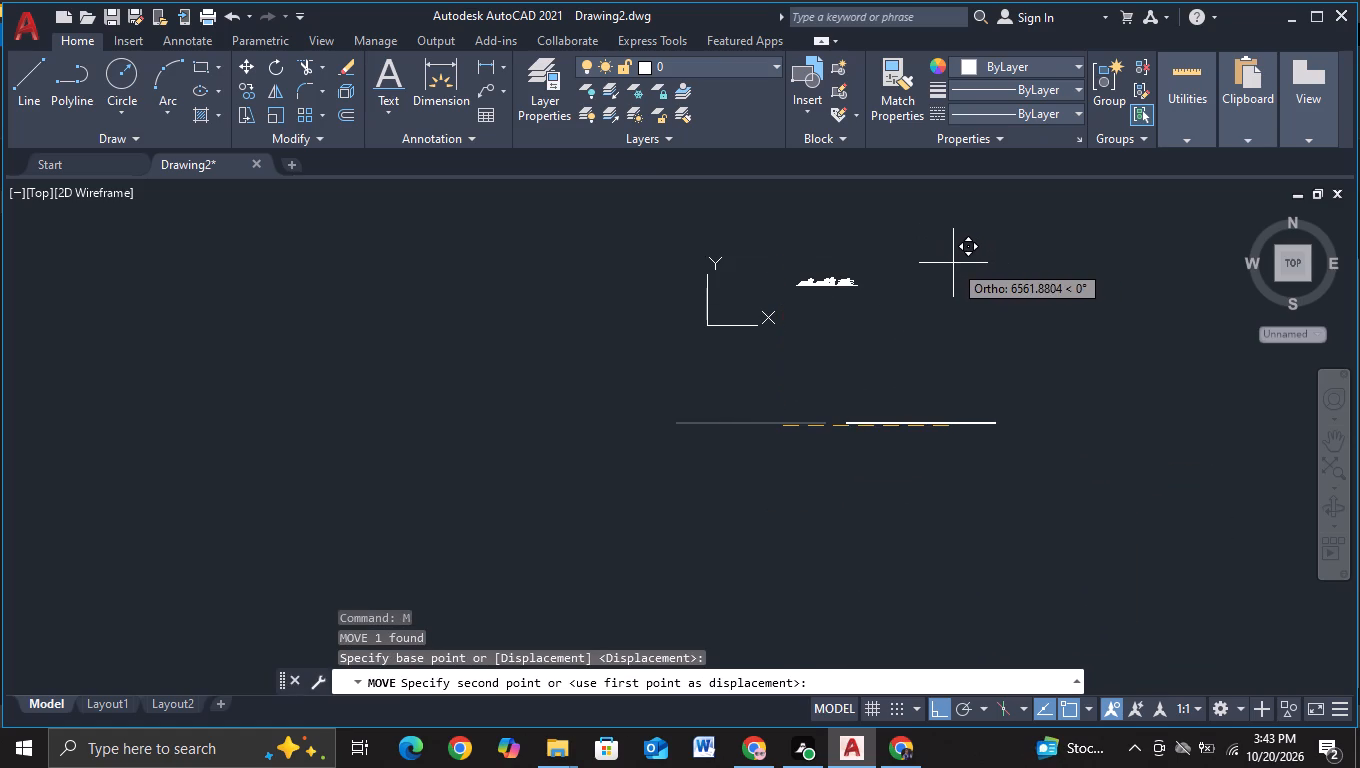
{"action": "key", "text": "F8"}
{"action": "scroll", "coordinate": [949, 275], "scroll_direction": "up", "scroll_amount": 4}
{"action": "middle_click_drag", "start_coordinate": [608, 389], "coordinate": [1213, 283]}
{"action": "middle_click_drag", "start_coordinate": [1079, 262], "coordinate": [966, 403]}
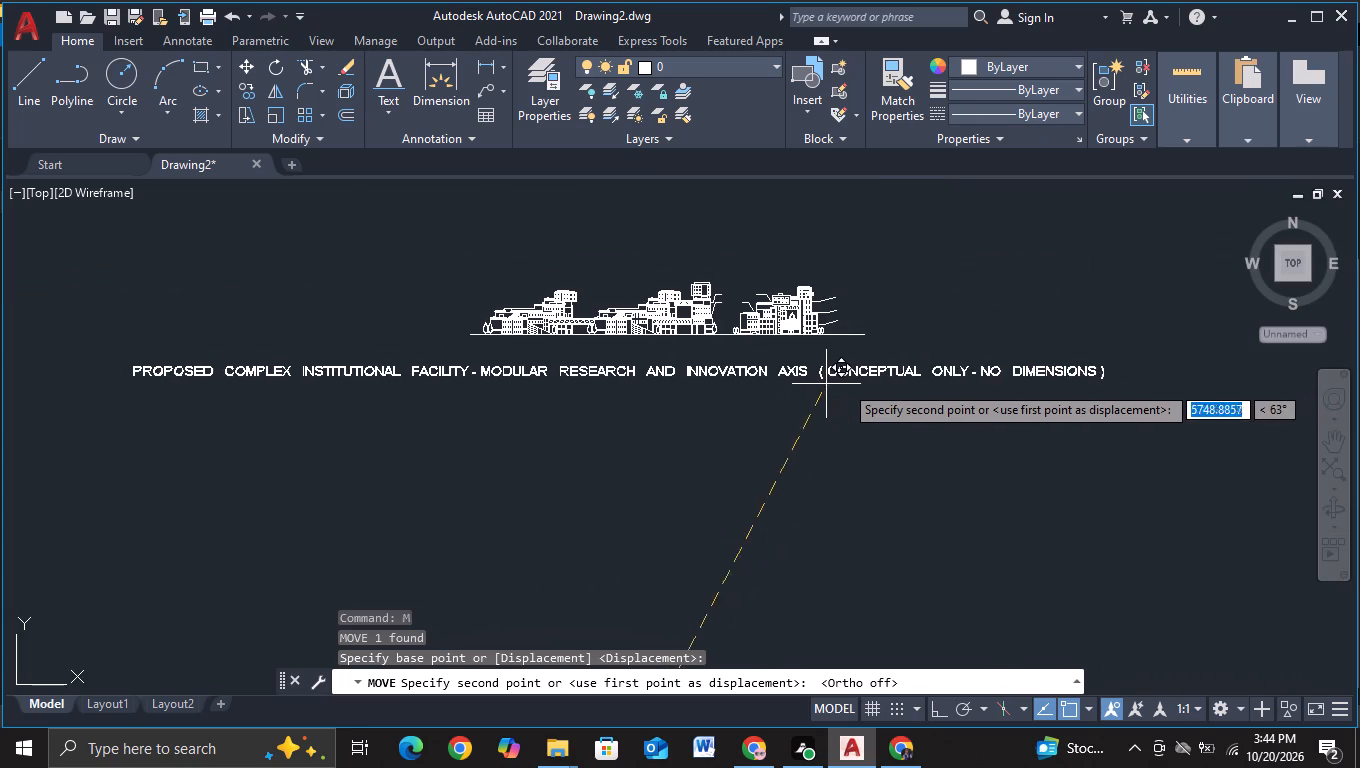
{"action": "left_click", "coordinate": [854, 398]}
Scale the title down to roughly two-thirds of its size, using a base point beside the opening parenthesis before CONCEPTUAL.
{"action": "left_click", "coordinate": [859, 379]}
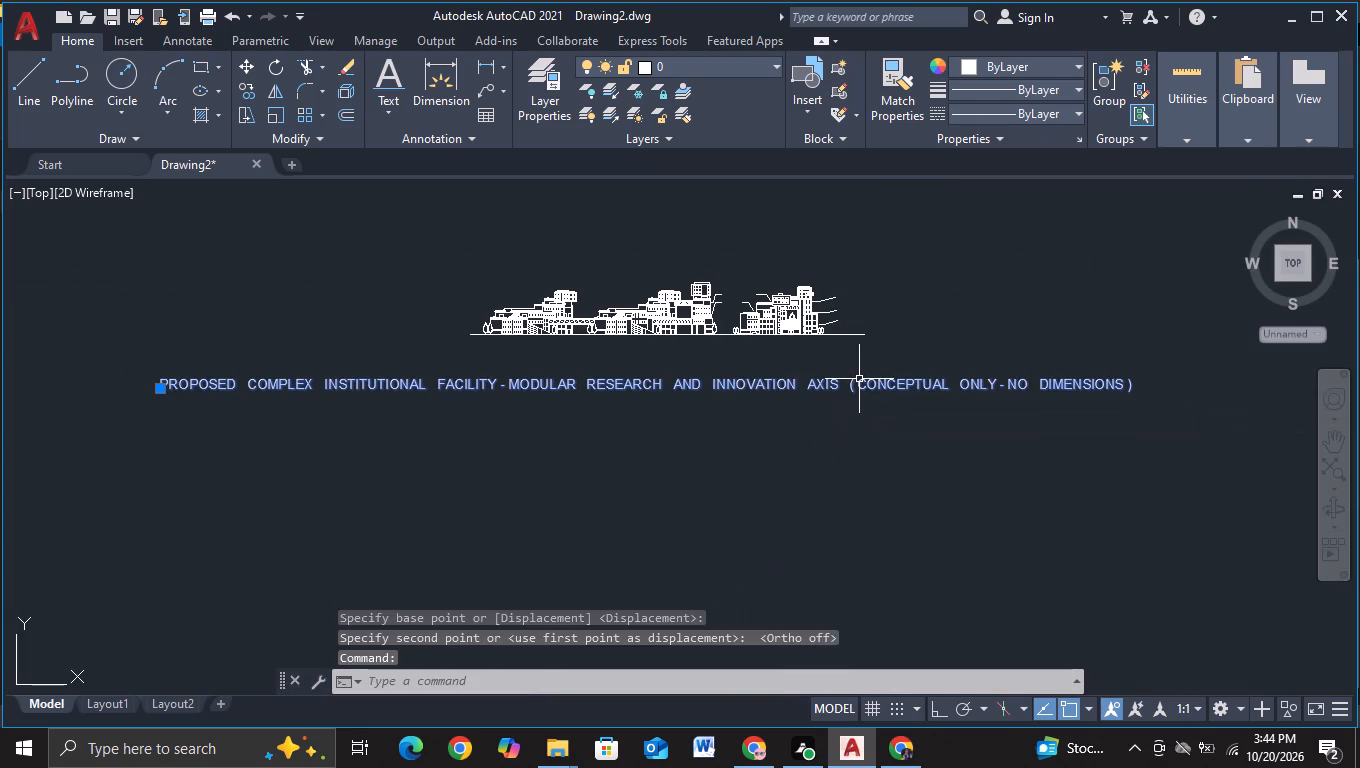
{"action": "key", "text": "s"}
{"action": "left_click", "coordinate": [947, 438]}
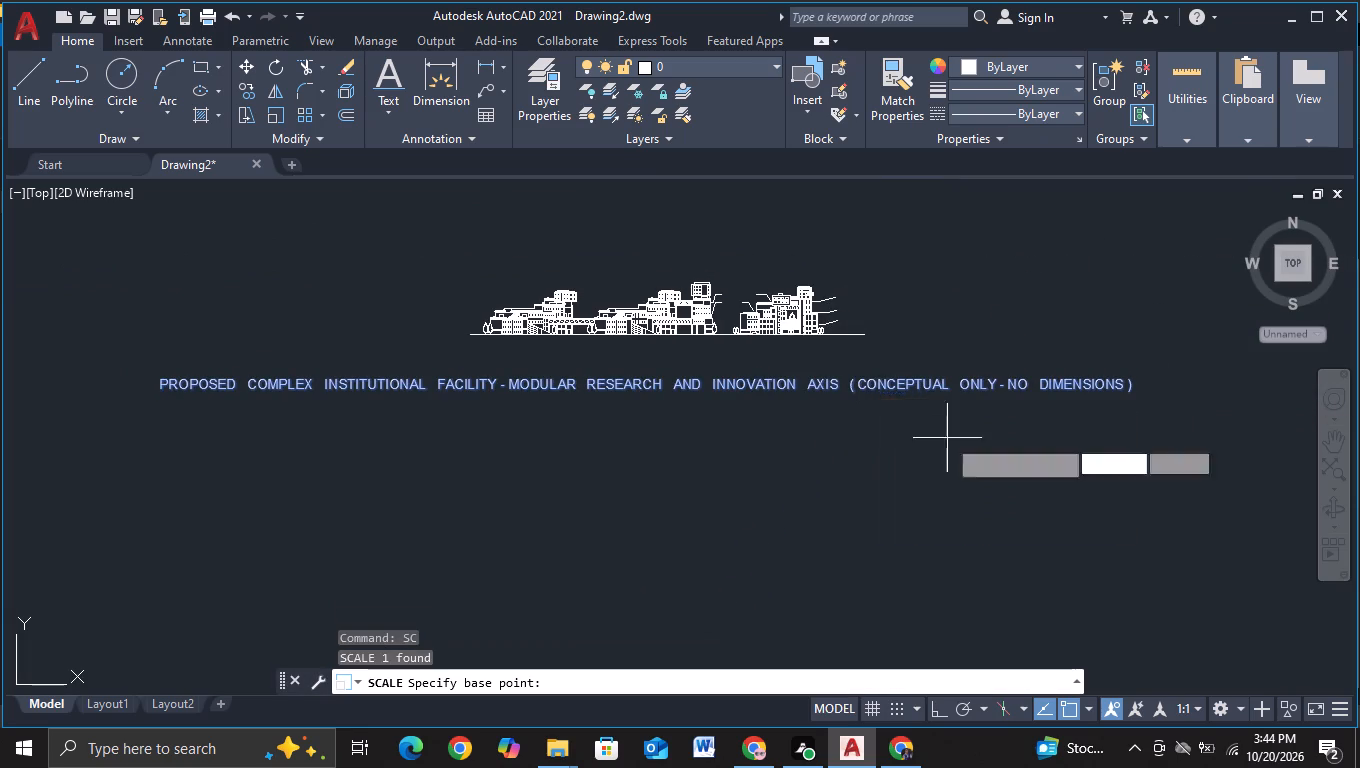
{"action": "left_click", "coordinate": [861, 383]}
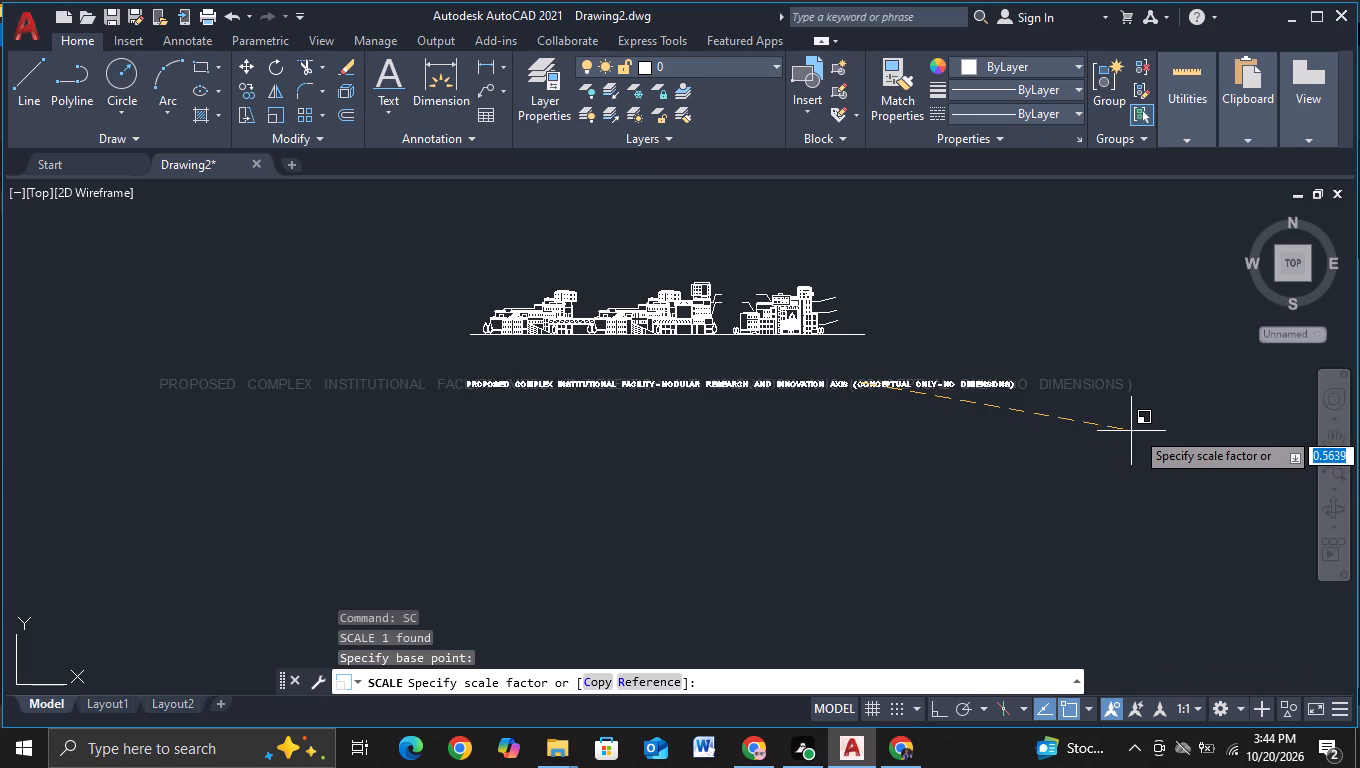
{"action": "left_click", "coordinate": [1173, 415]}
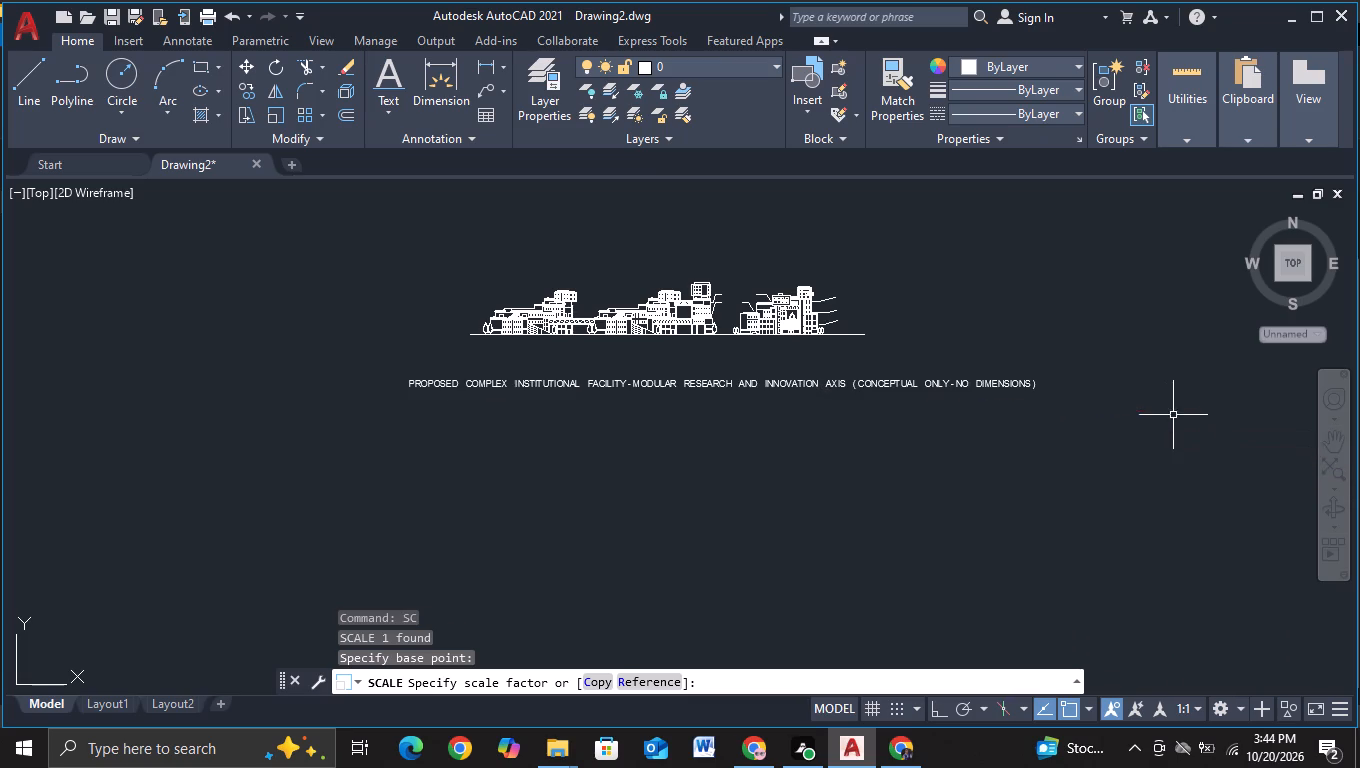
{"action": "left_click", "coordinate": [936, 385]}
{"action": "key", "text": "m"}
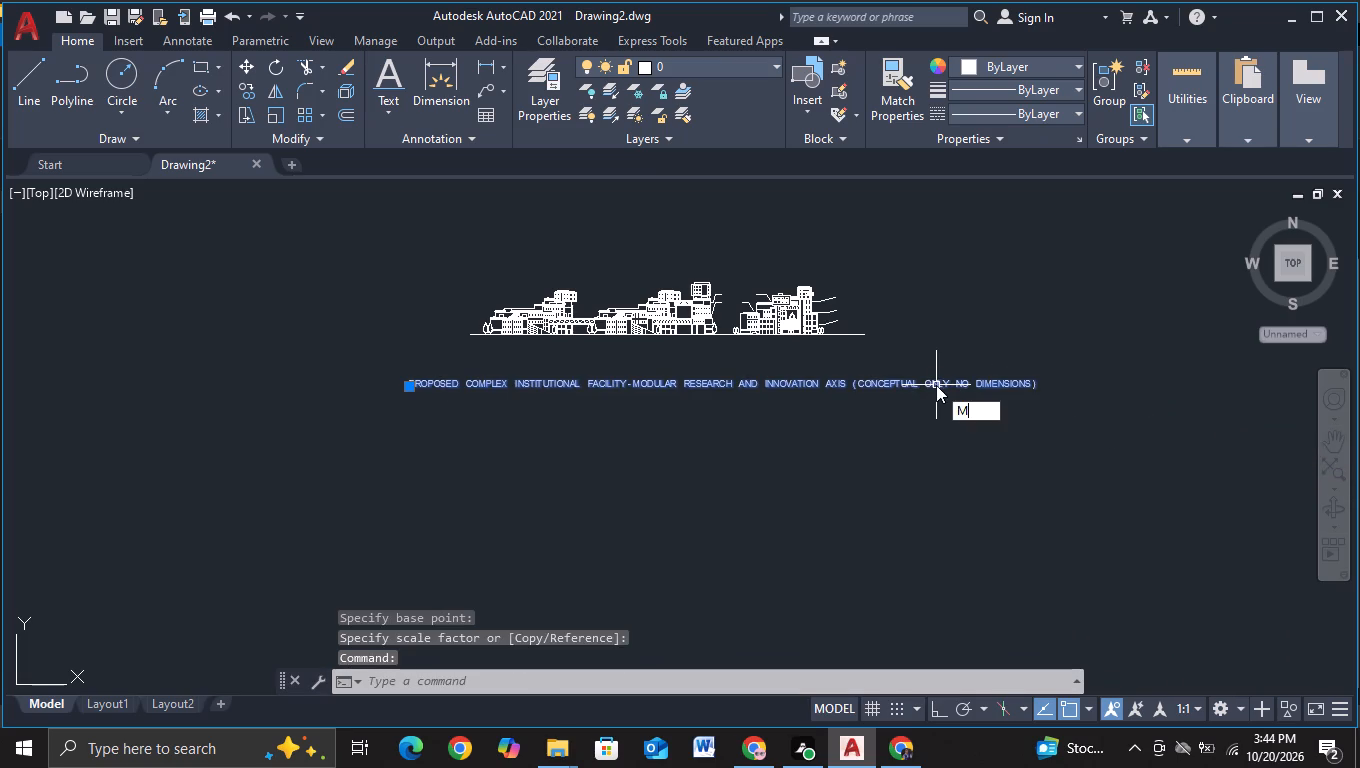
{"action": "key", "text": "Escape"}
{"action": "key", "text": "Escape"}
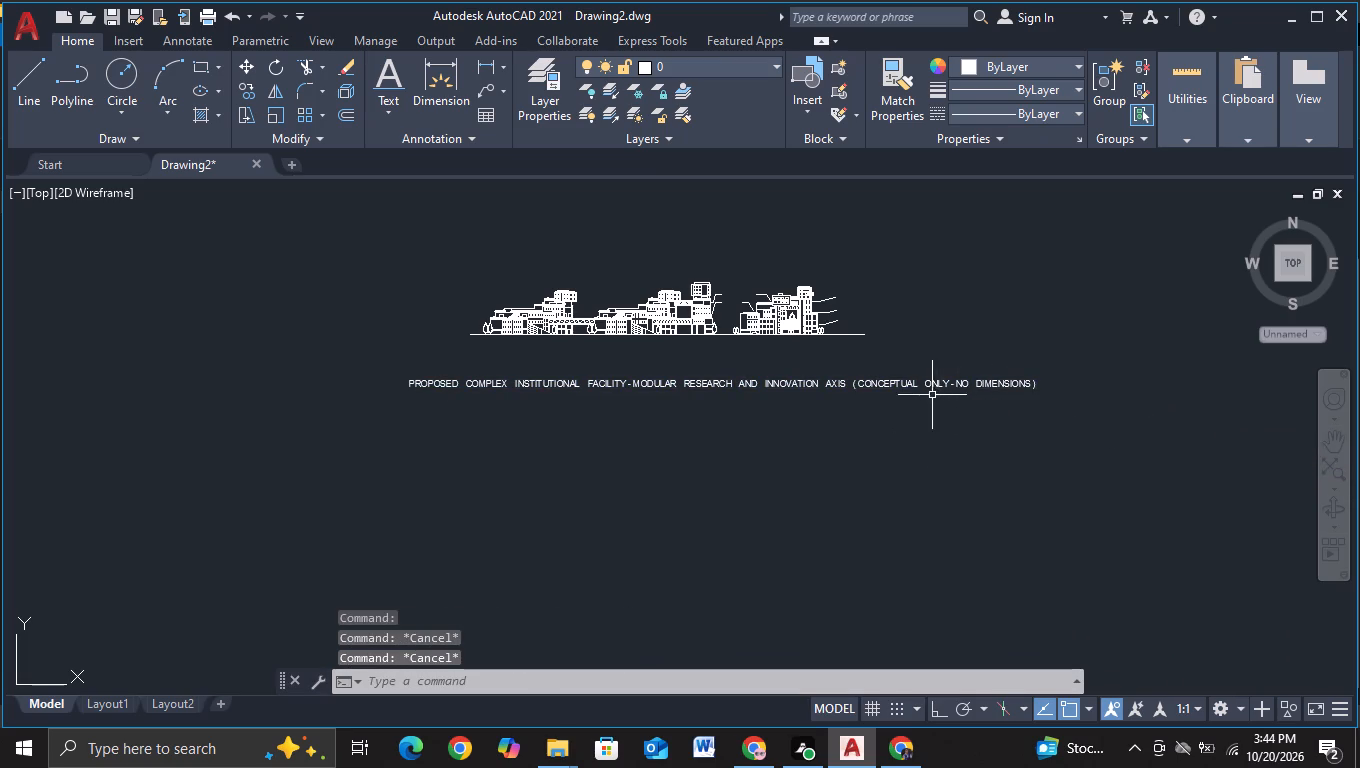
Move the project title from below the ground line to just above the elevations.
{"action": "left_click", "coordinate": [919, 388]}
{"action": "key", "text": "m"}
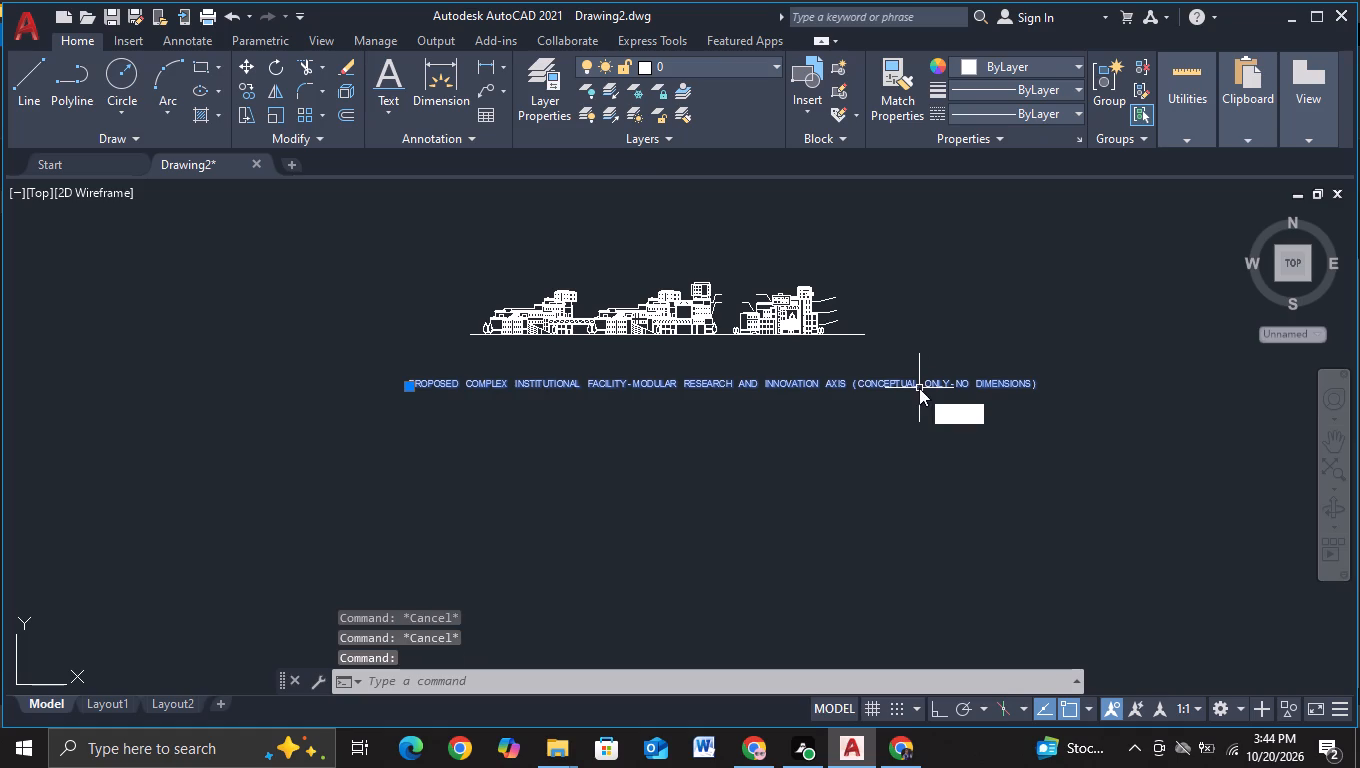
{"action": "left_click", "coordinate": [1005, 436]}
{"action": "left_click", "coordinate": [847, 385]}
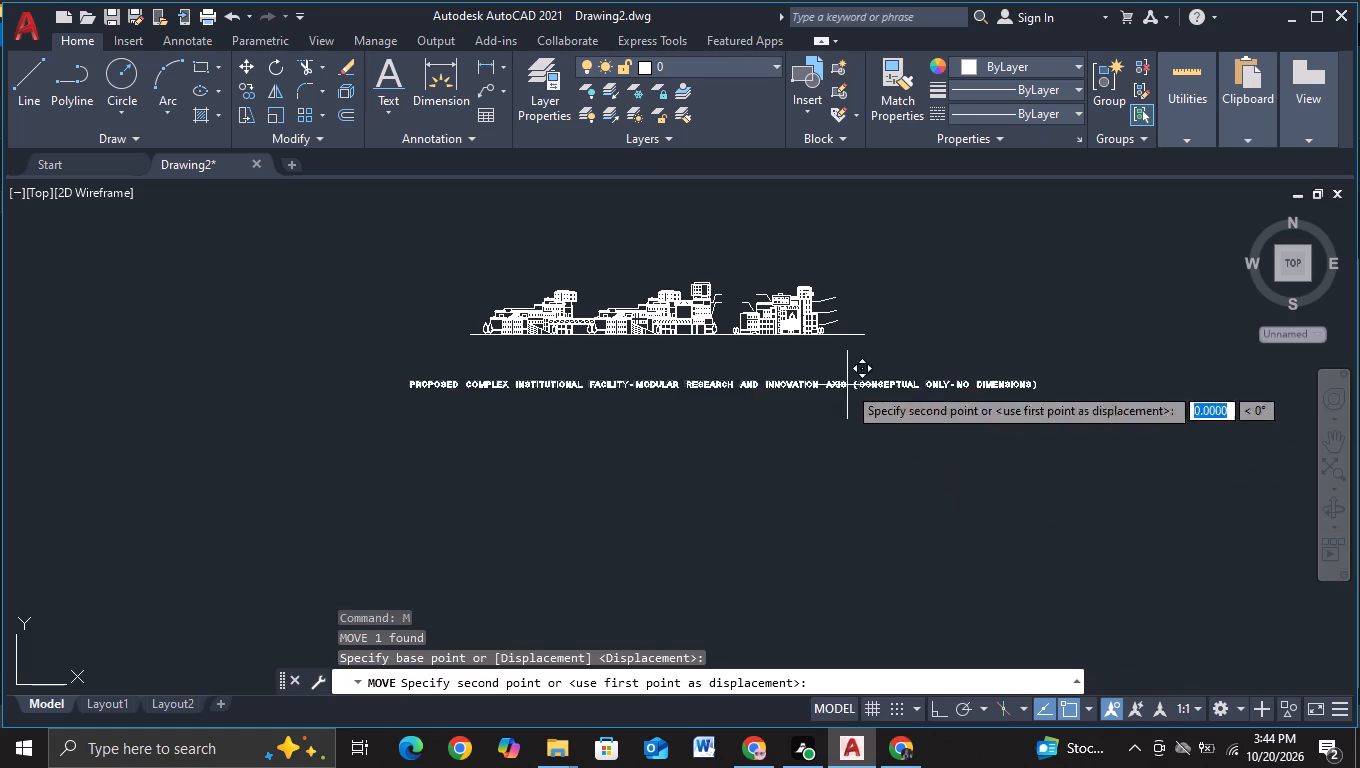
{"action": "left_click", "coordinate": [772, 262]}
Scale the project title down to roughly half its size, using a base point on the word CONCEPTUAL.
{"action": "scroll", "coordinate": [910, 365], "scroll_direction": "up", "scroll_amount": 1}
{"action": "scroll", "coordinate": [905, 385], "scroll_direction": "down", "scroll_amount": 2}
{"action": "scroll", "coordinate": [888, 421], "scroll_direction": "up", "scroll_amount": 2}
{"action": "middle_click_drag", "start_coordinate": [890, 430], "coordinate": [925, 549]}
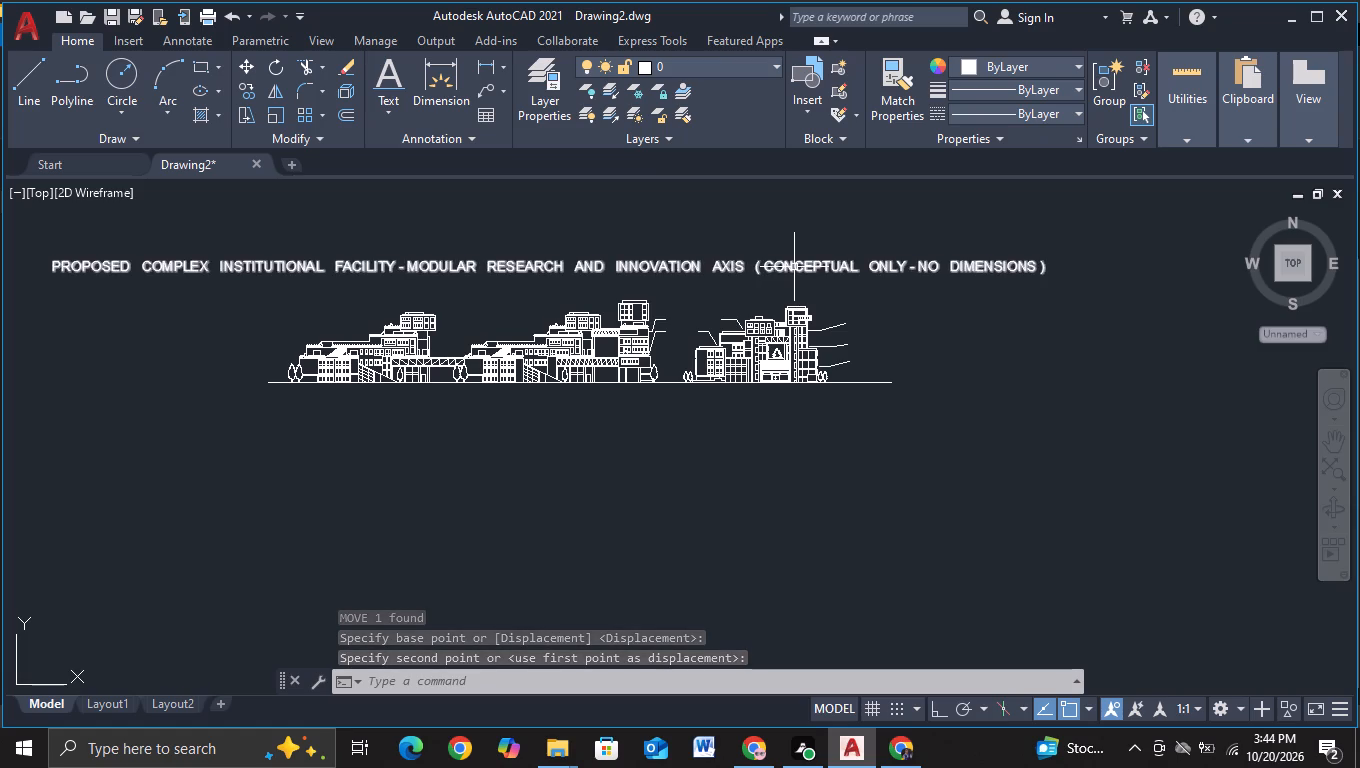
{"action": "left_click", "coordinate": [794, 267]}
{"action": "key", "text": "s"}
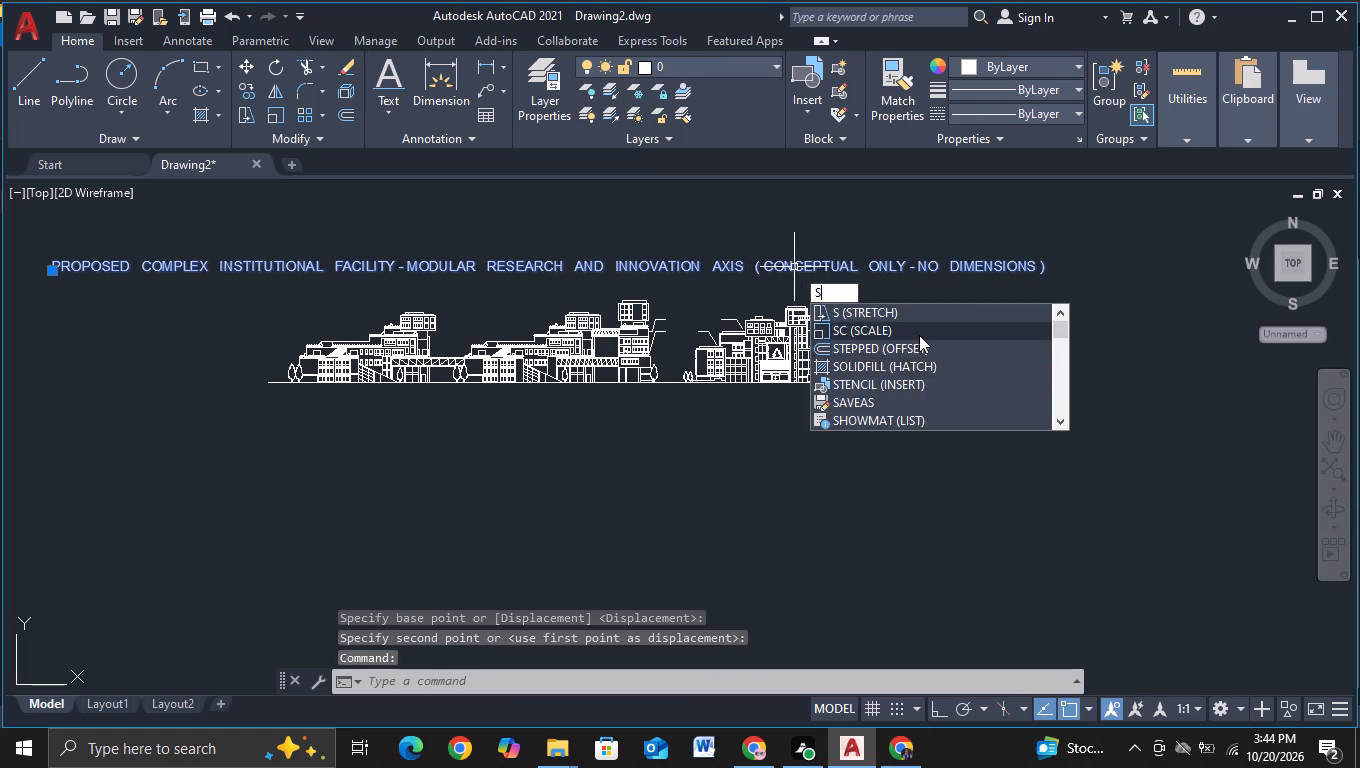
{"action": "left_click", "coordinate": [918, 334]}
{"action": "left_click", "coordinate": [848, 269]}
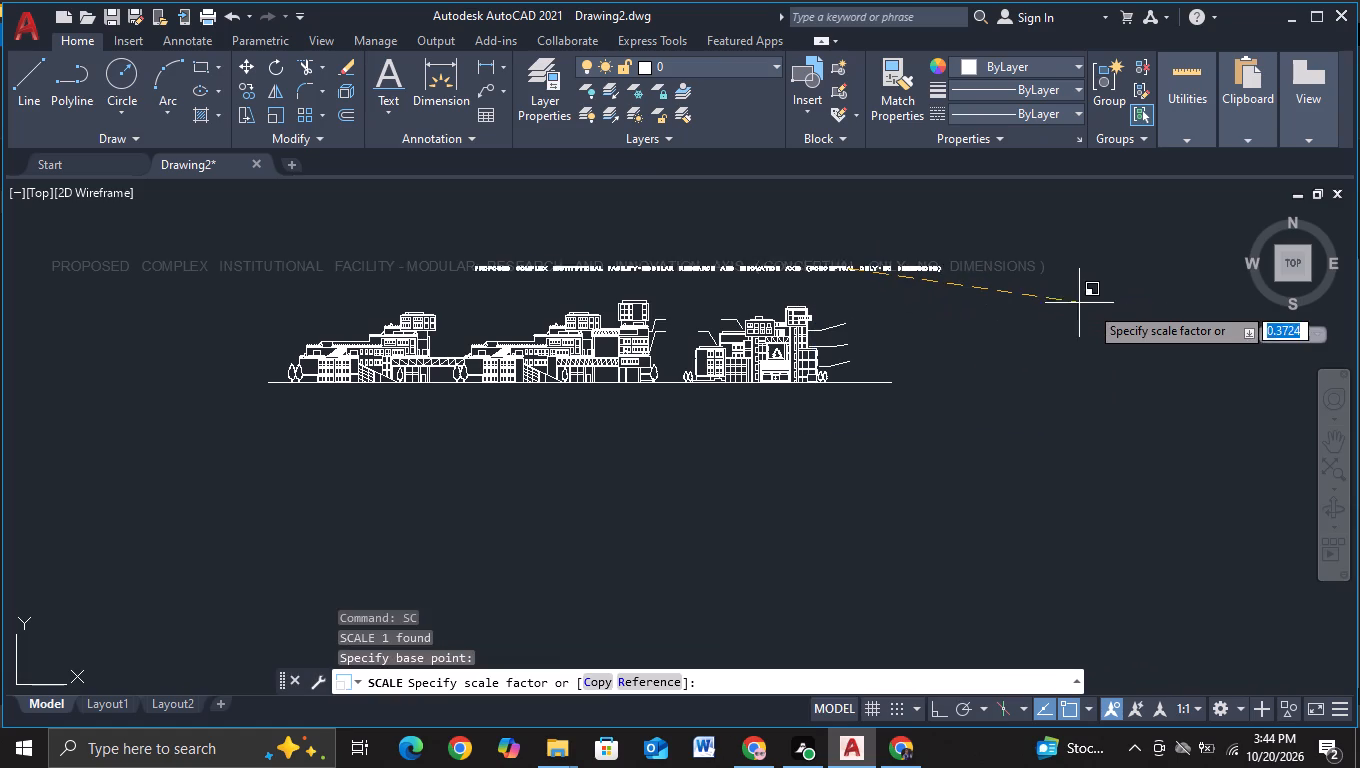
{"action": "left_click", "coordinate": [1108, 308]}
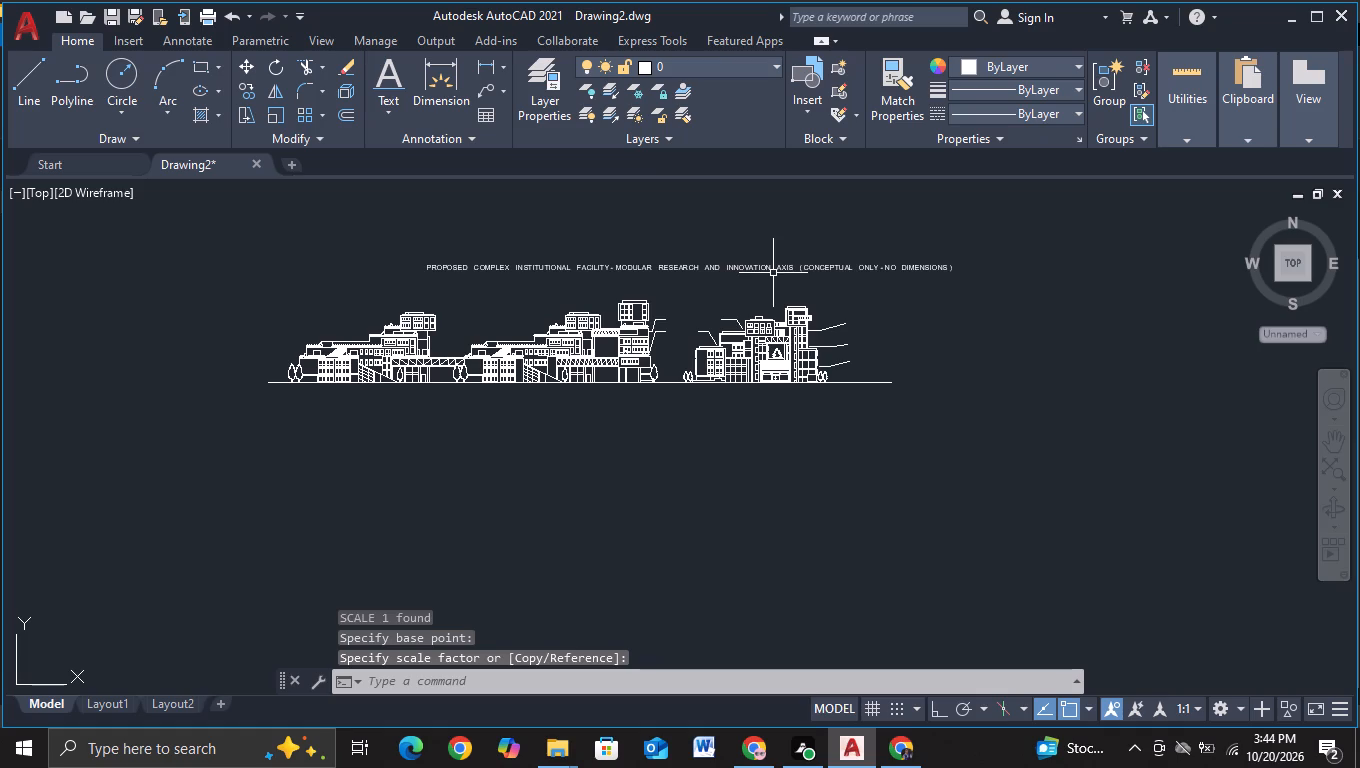
Move the project title about 464 units left so it sits roughly centred above the elevations.
{"action": "left_click", "coordinate": [770, 266]}
{"action": "key", "text": "m"}
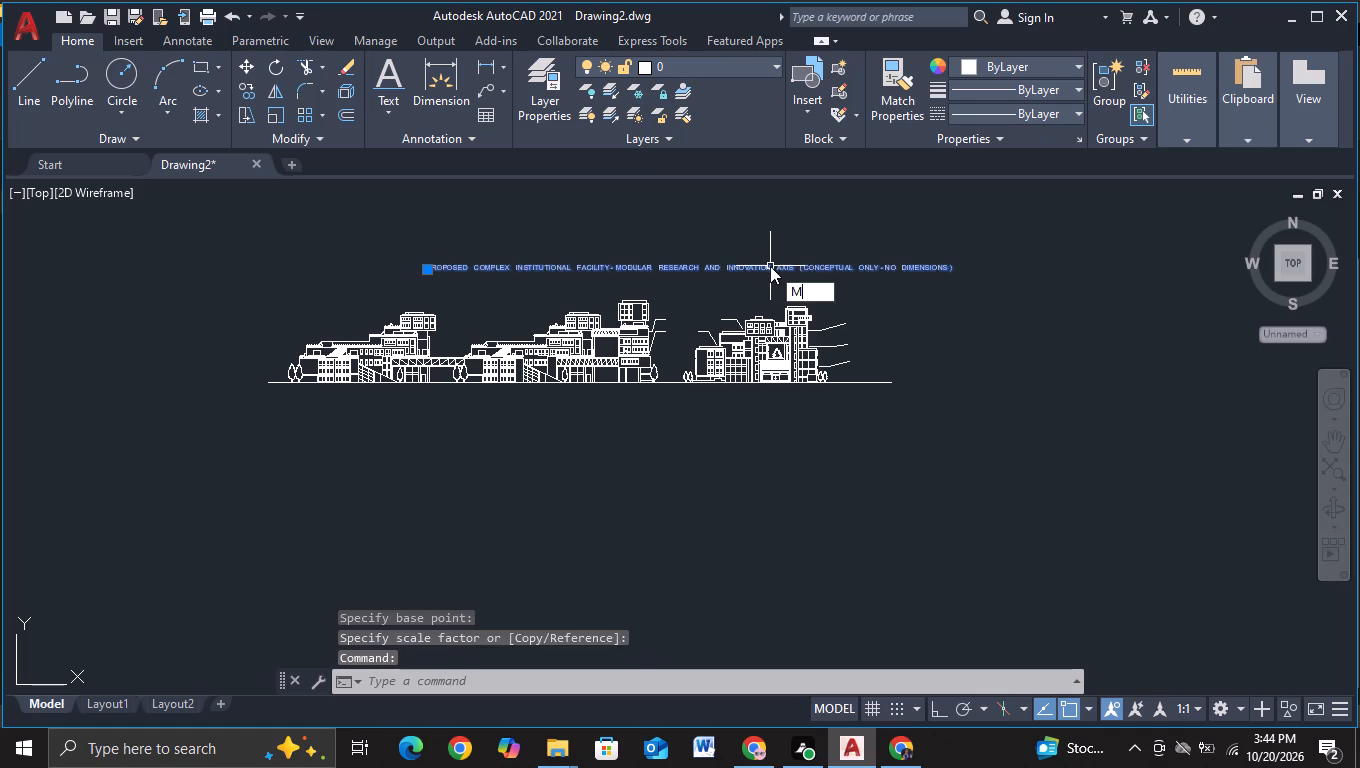
{"action": "left_click", "coordinate": [860, 314]}
{"action": "left_click", "coordinate": [755, 275]}
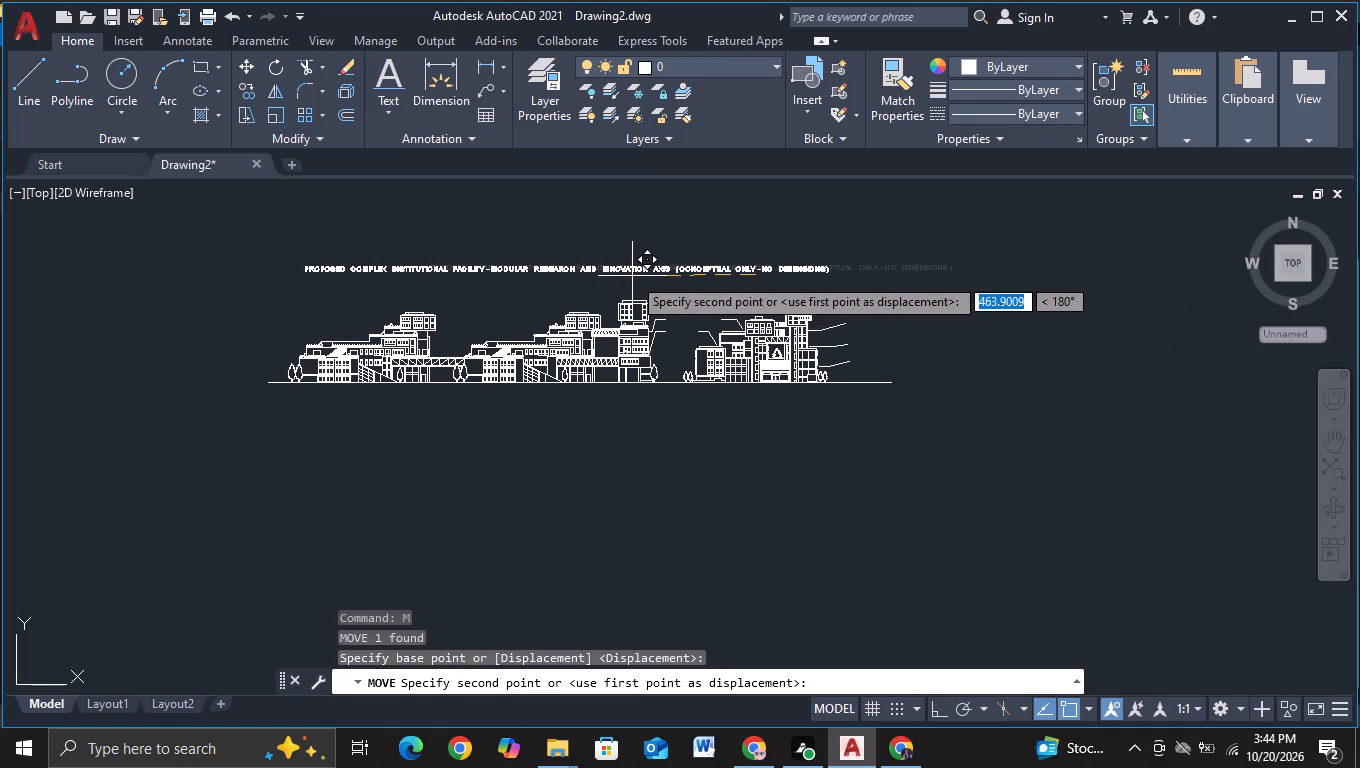
{"action": "left_click", "coordinate": [632, 276]}
Draw a leader from beside the first elevation's upper planted terrace, sloping up and left, ending in a horizontal landing about 59 units long.
{"action": "scroll", "coordinate": [862, 300], "scroll_direction": "up", "scroll_amount": 2}
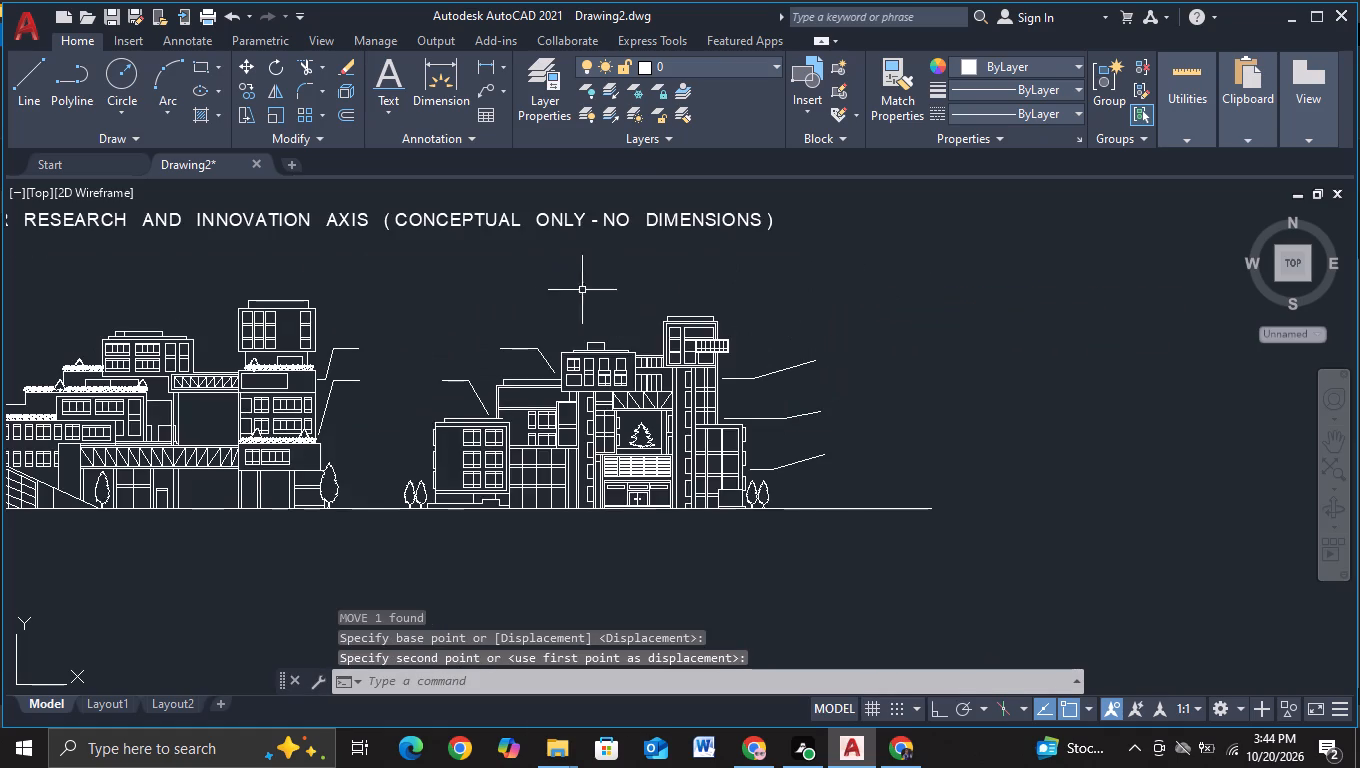
{"action": "middle_click_drag", "start_coordinate": [572, 287], "coordinate": [1097, 295]}
{"action": "middle_click_drag", "start_coordinate": [630, 282], "coordinate": [872, 290]}
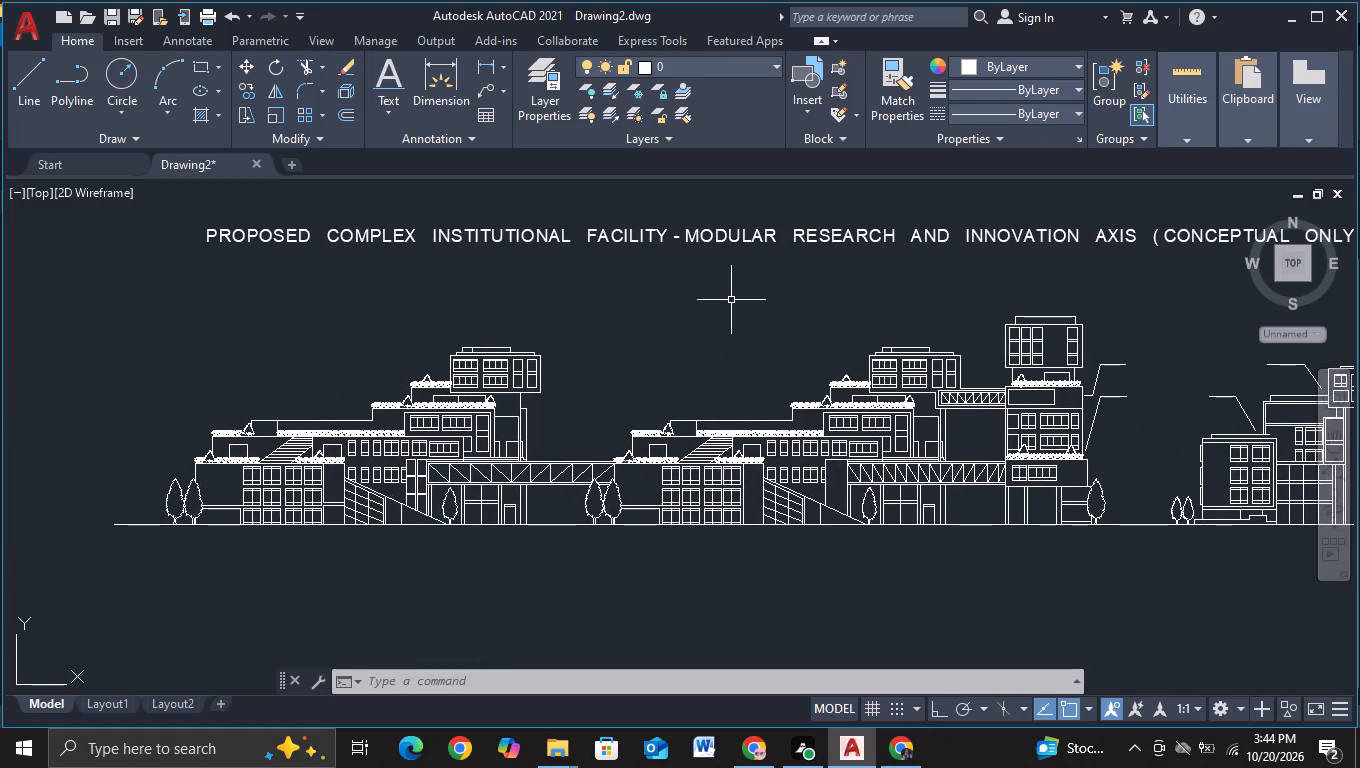
{"action": "scroll", "coordinate": [731, 300], "scroll_direction": "down", "scroll_amount": 1}
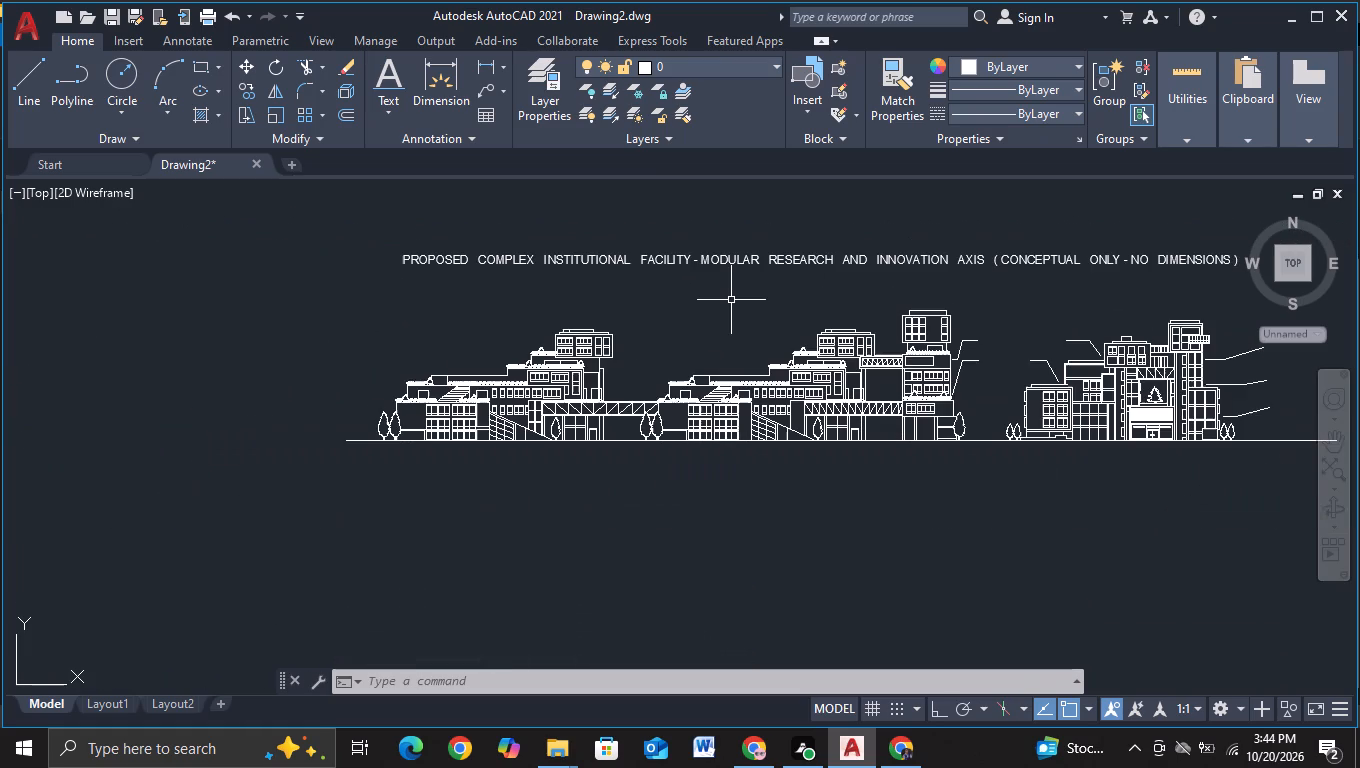
{"action": "middle_click_drag", "start_coordinate": [722, 291], "coordinate": [552, 260]}
{"action": "middle_click_drag", "start_coordinate": [542, 268], "coordinate": [550, 225]}
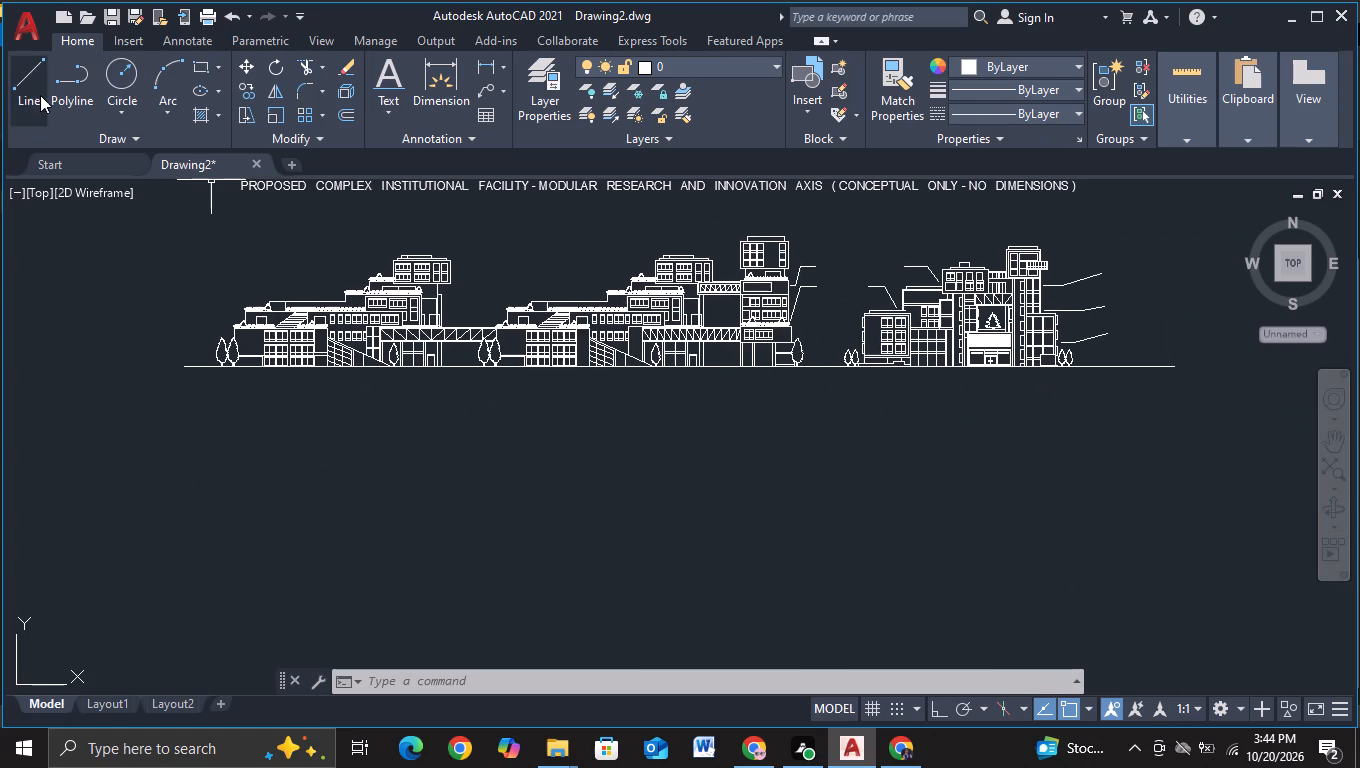
{"action": "left_click", "coordinate": [38, 96]}
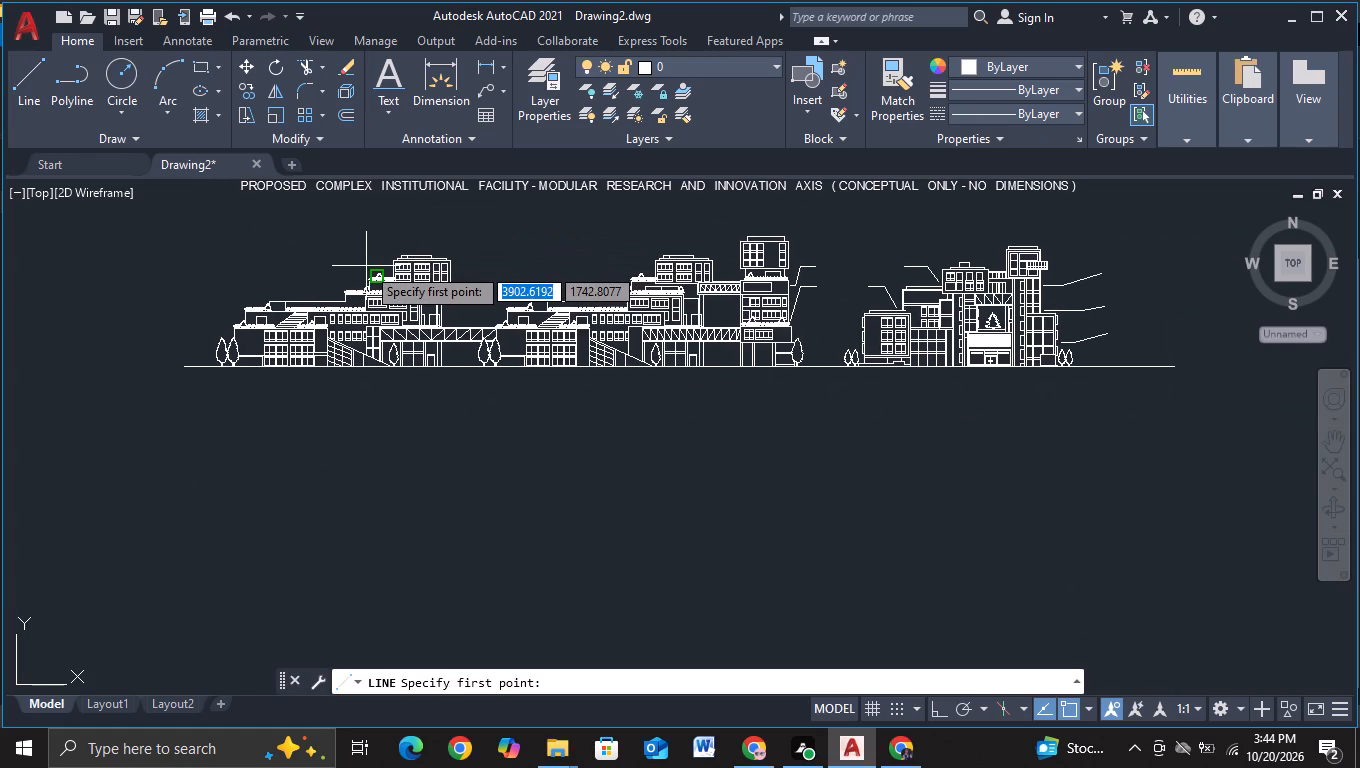
{"action": "scroll", "coordinate": [346, 254], "scroll_direction": "up", "scroll_amount": 2}
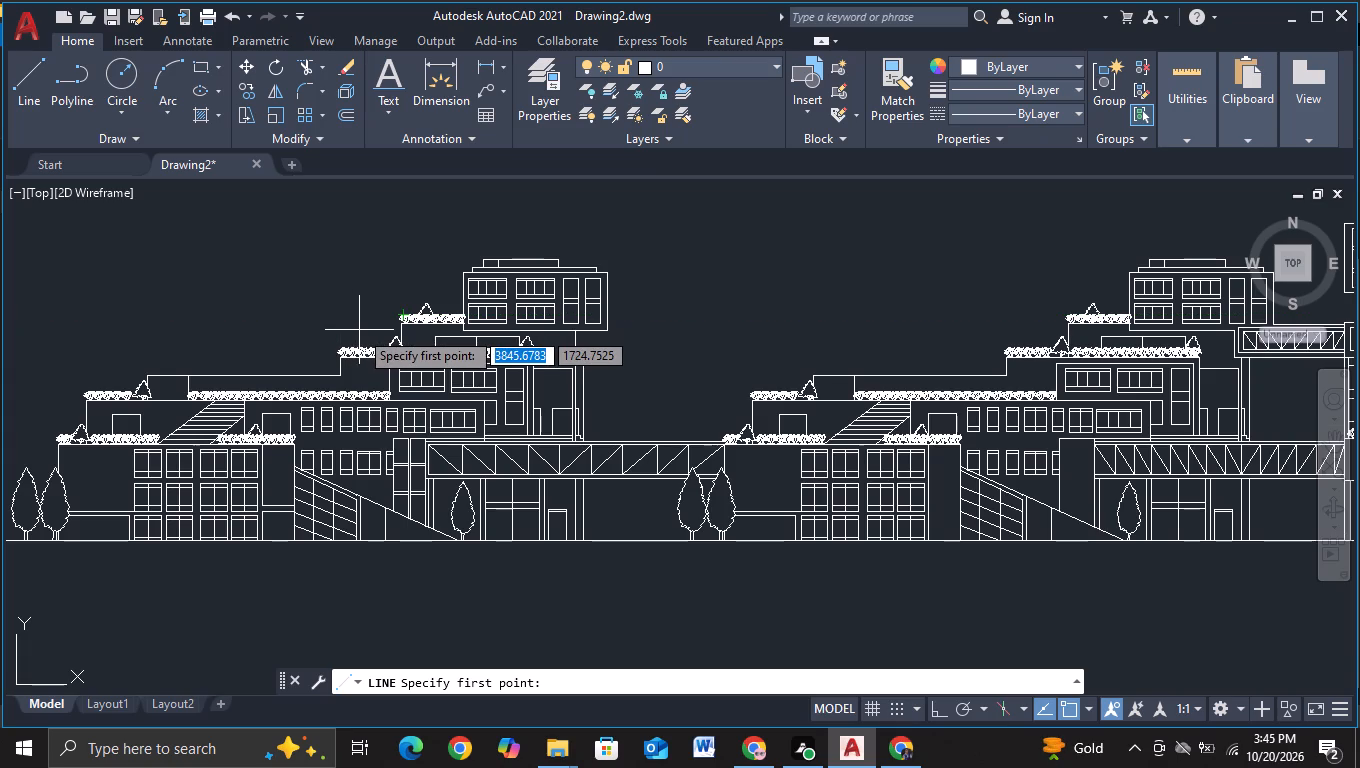
{"action": "key", "text": "F8"}
{"action": "left_click", "coordinate": [386, 314]}
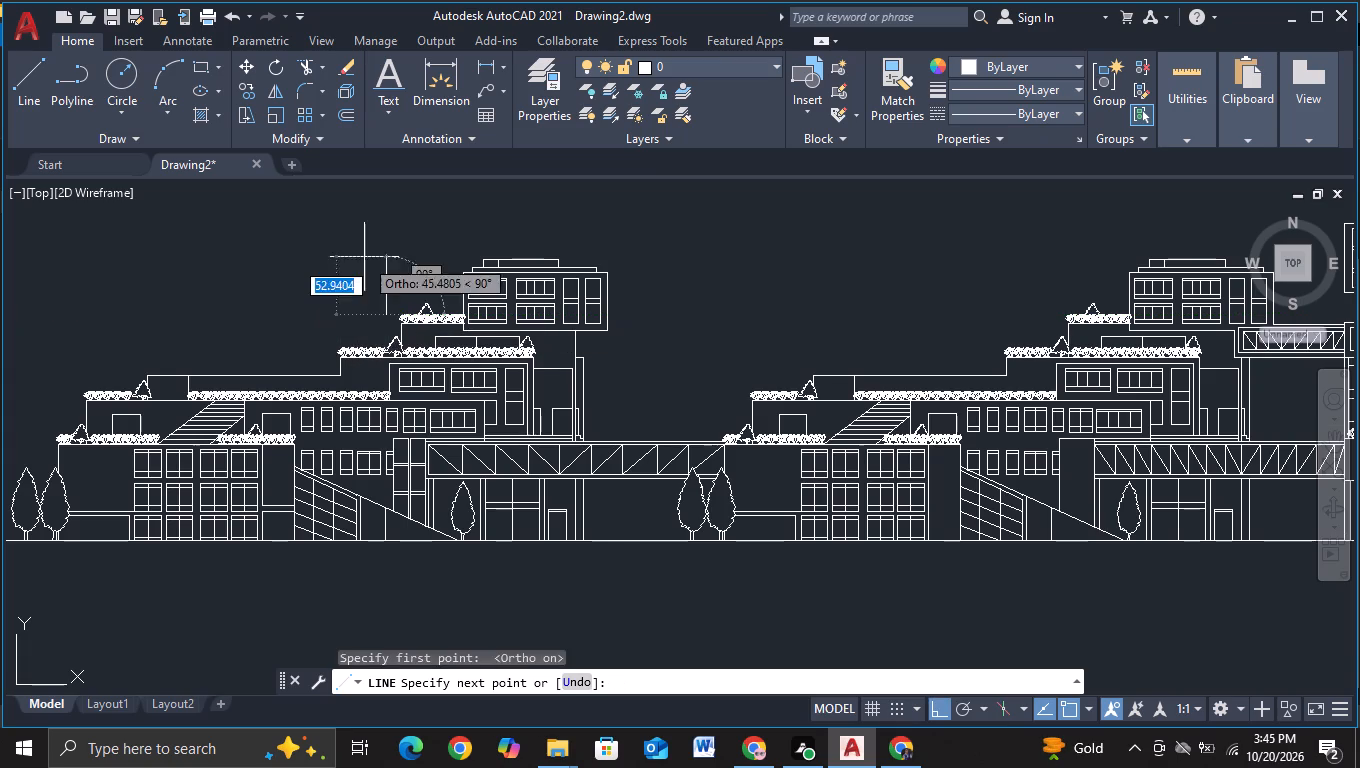
{"action": "key", "text": "F8"}
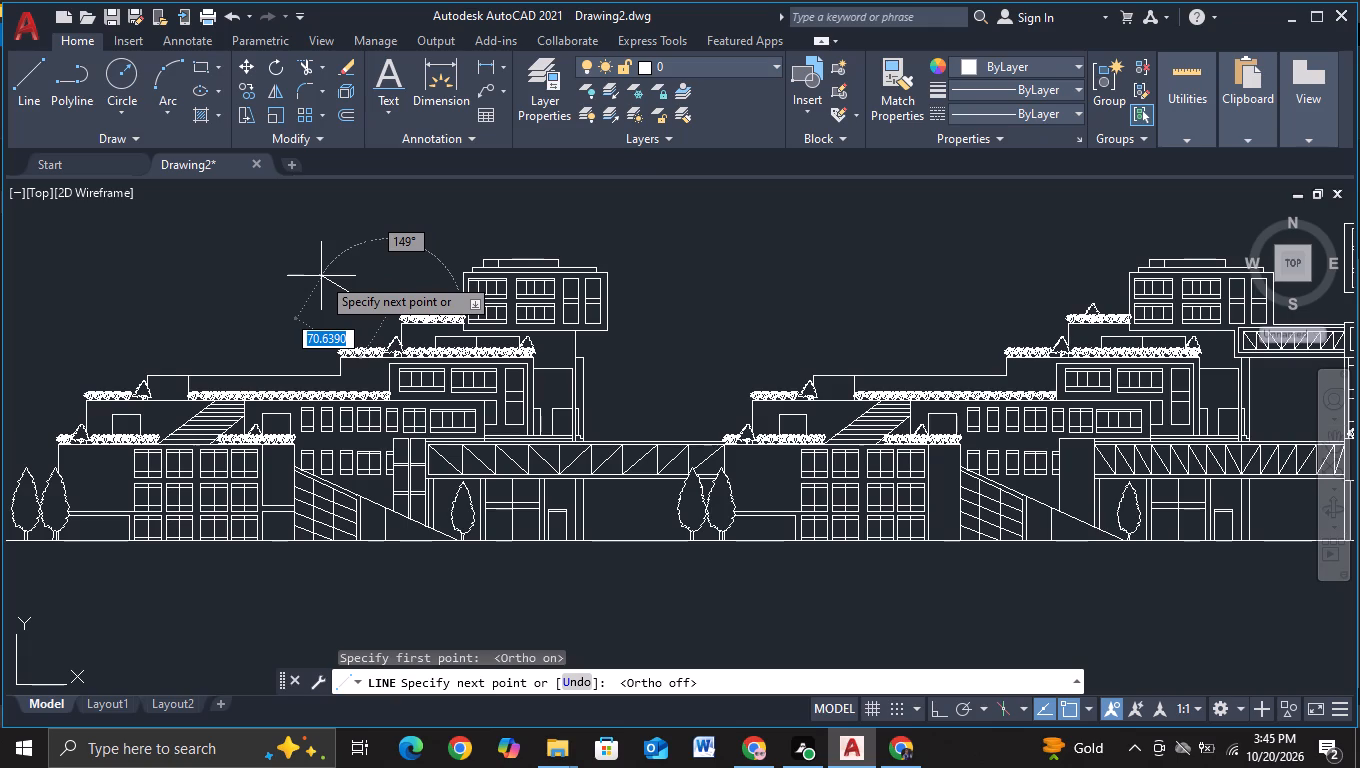
{"action": "left_click", "coordinate": [328, 263]}
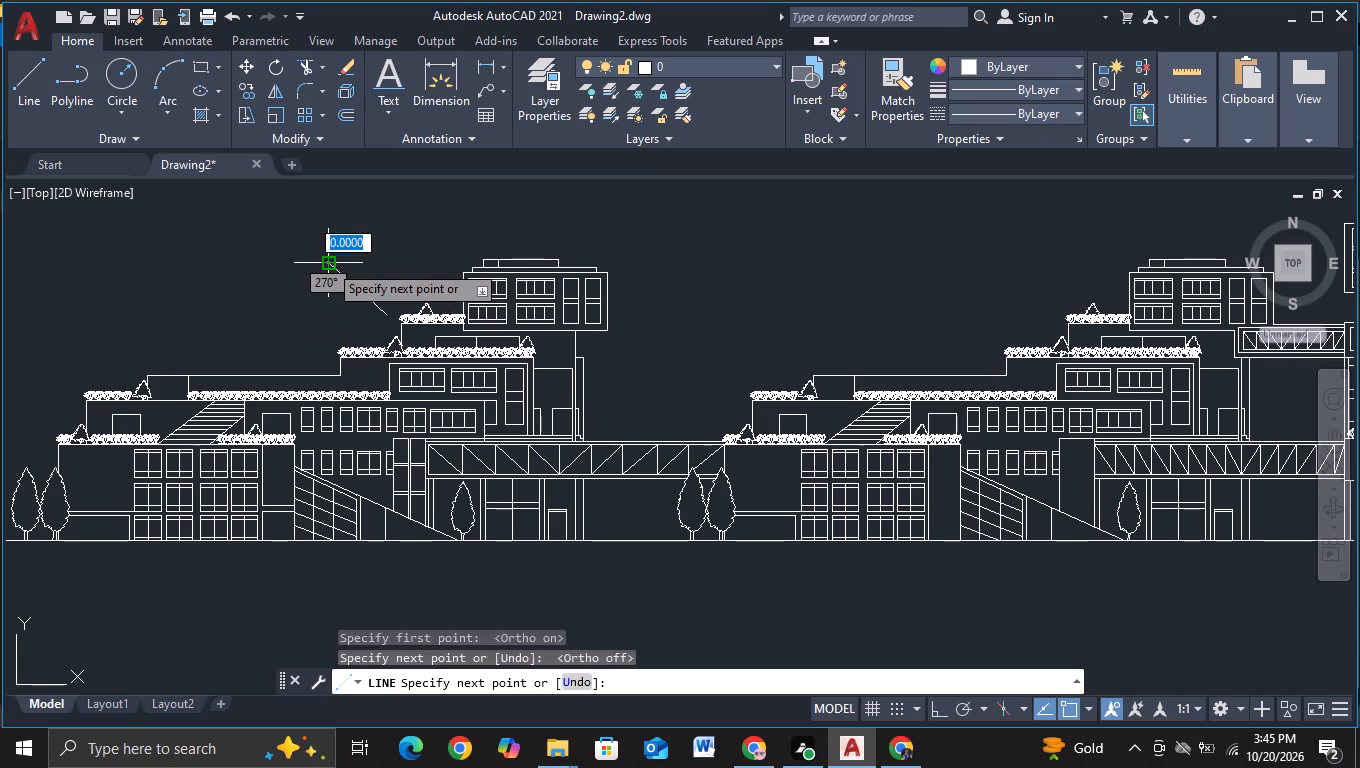
{"action": "key", "text": "F8"}
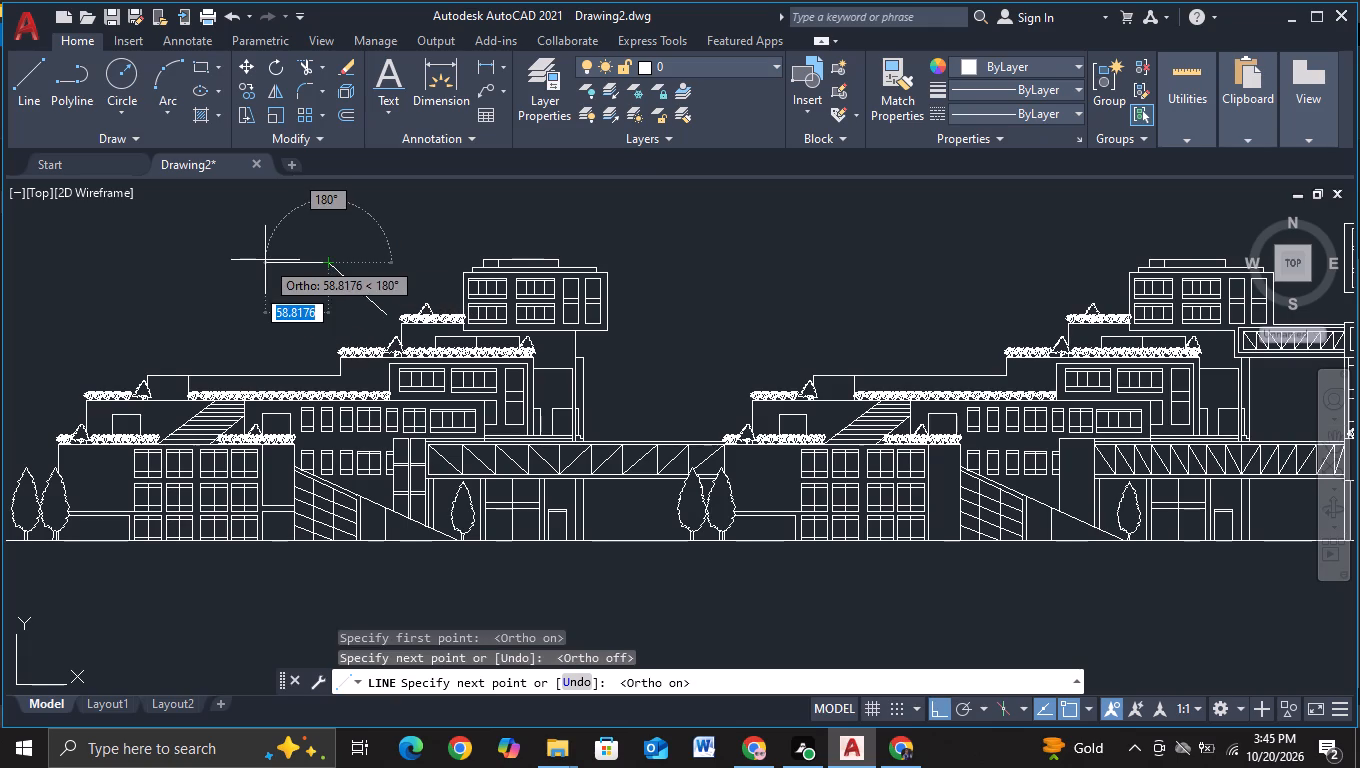
{"action": "left_click", "coordinate": [265, 260]}
{"action": "key", "text": "Escape"}
Remove the sloping segment of the first elevation's new leader with Trim, keeping its horizontal landing.
{"action": "scroll", "coordinate": [437, 283], "scroll_direction": "down", "scroll_amount": 2}
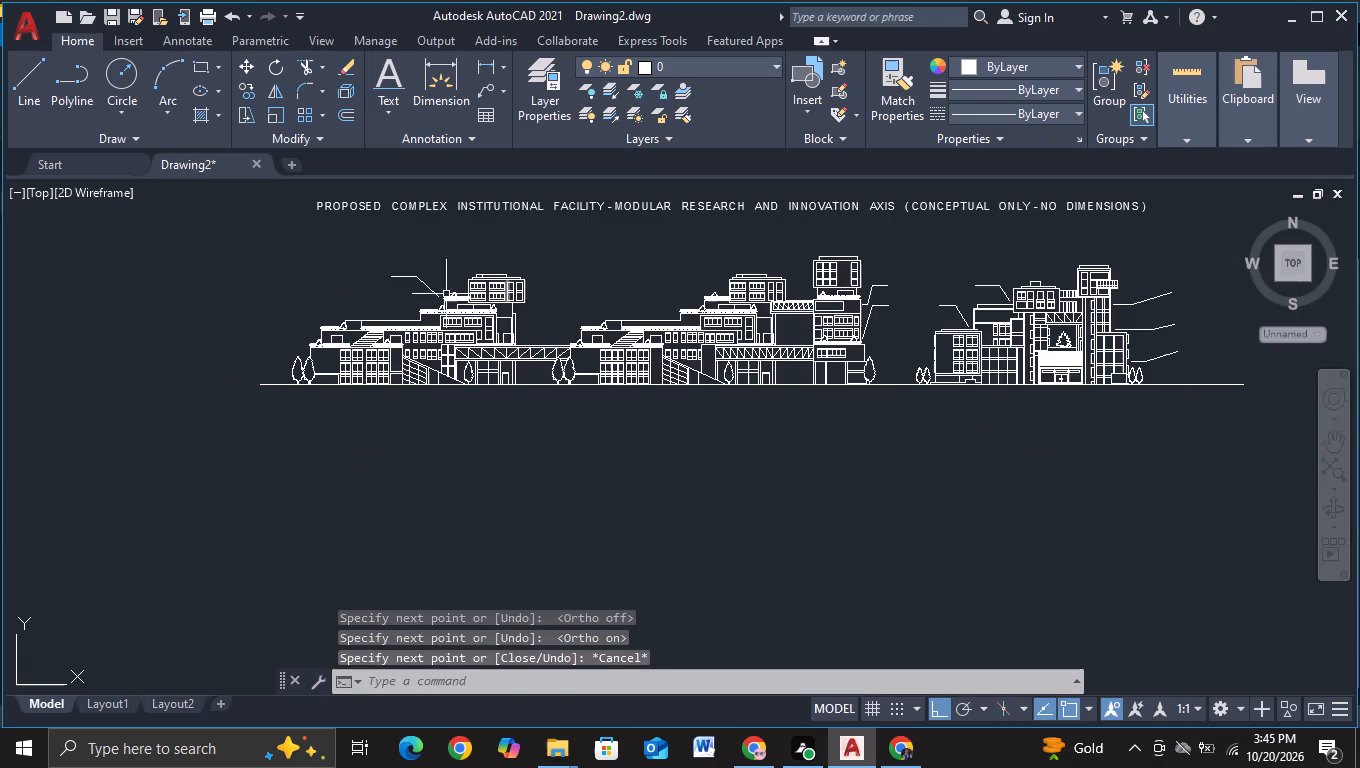
{"action": "scroll", "coordinate": [391, 293], "scroll_direction": "up", "scroll_amount": 4}
{"action": "middle_click_drag", "start_coordinate": [412, 295], "coordinate": [335, 376]}
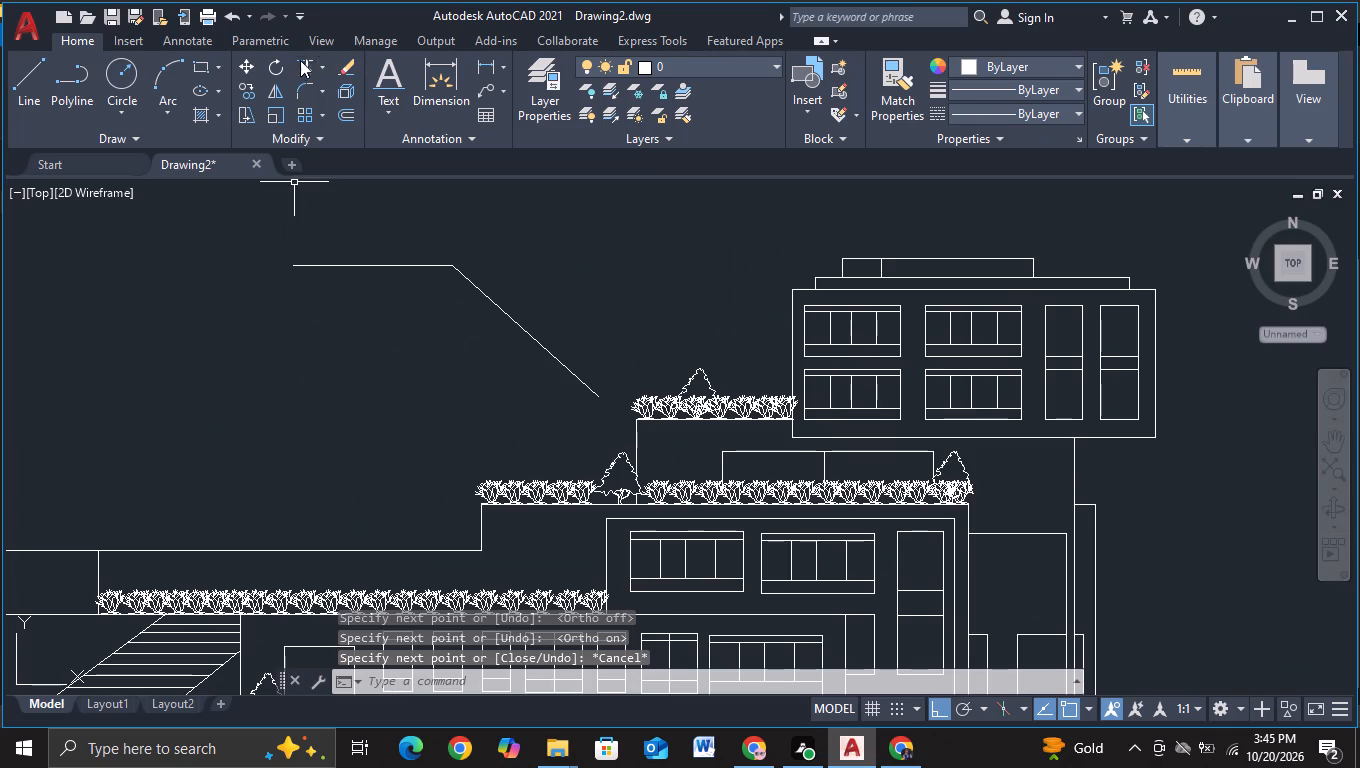
{"action": "left_click", "coordinate": [298, 63]}
{"action": "left_click_drag", "start_coordinate": [460, 364], "coordinate": [572, 250]}
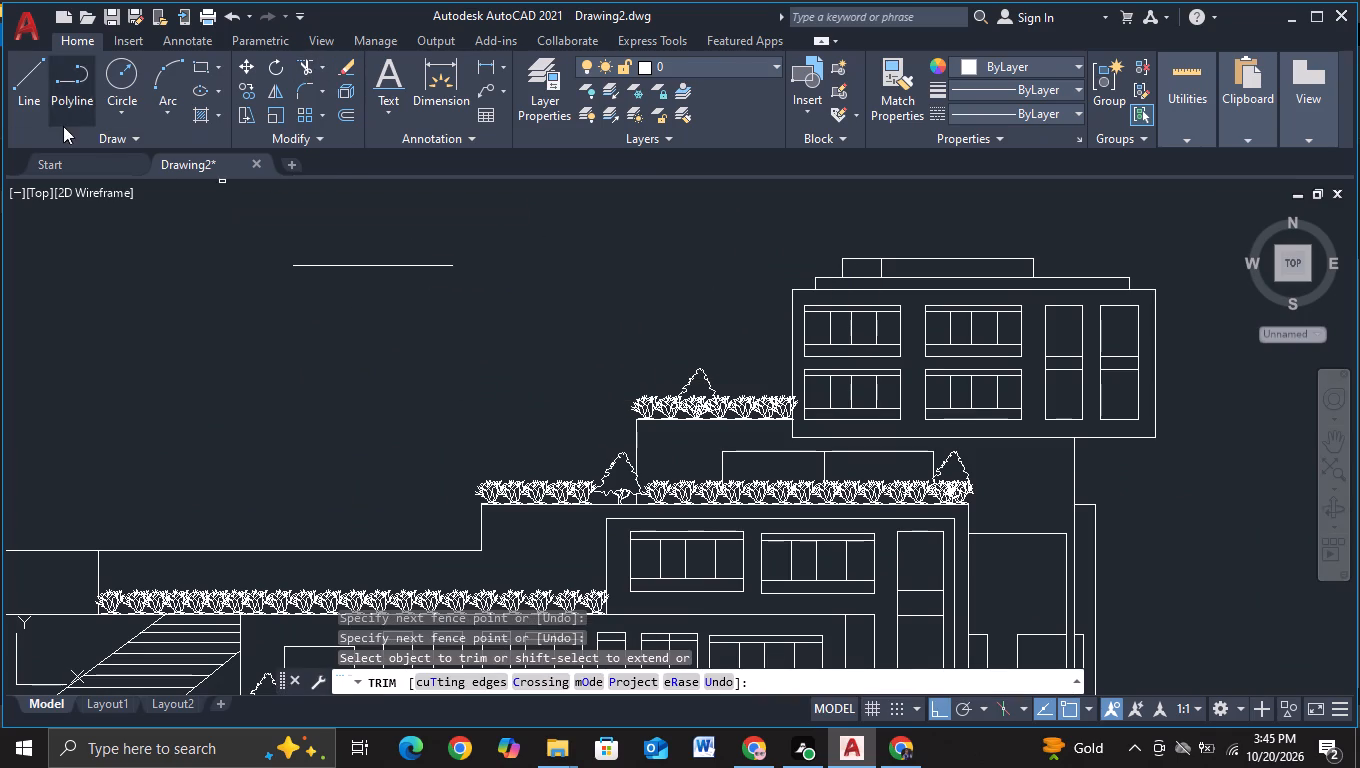
With Ortho off, draw a 45° line about 84 units long from the landing's right end down toward the first elevation's planted terraces.
{"action": "left_click", "coordinate": [41, 102]}
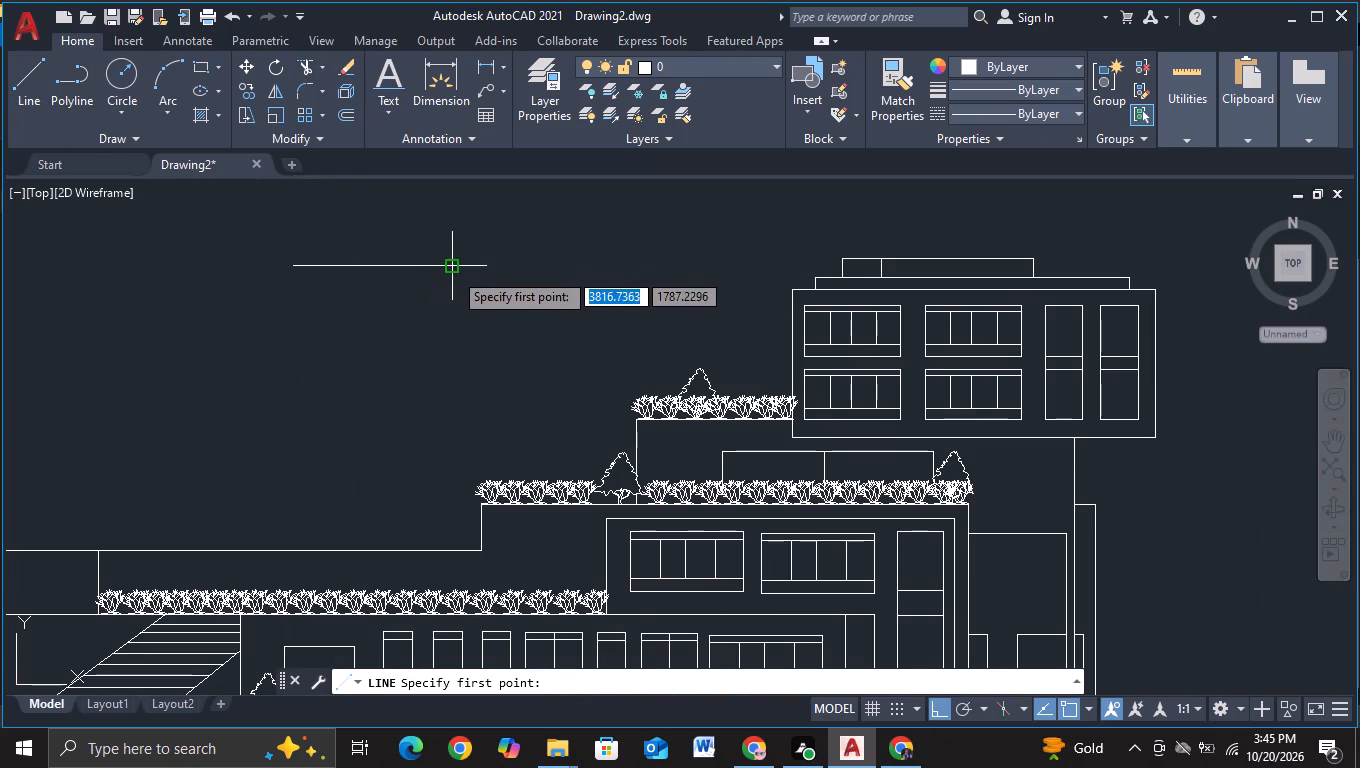
{"action": "left_click", "coordinate": [453, 266]}
{"action": "key", "text": "F8"}
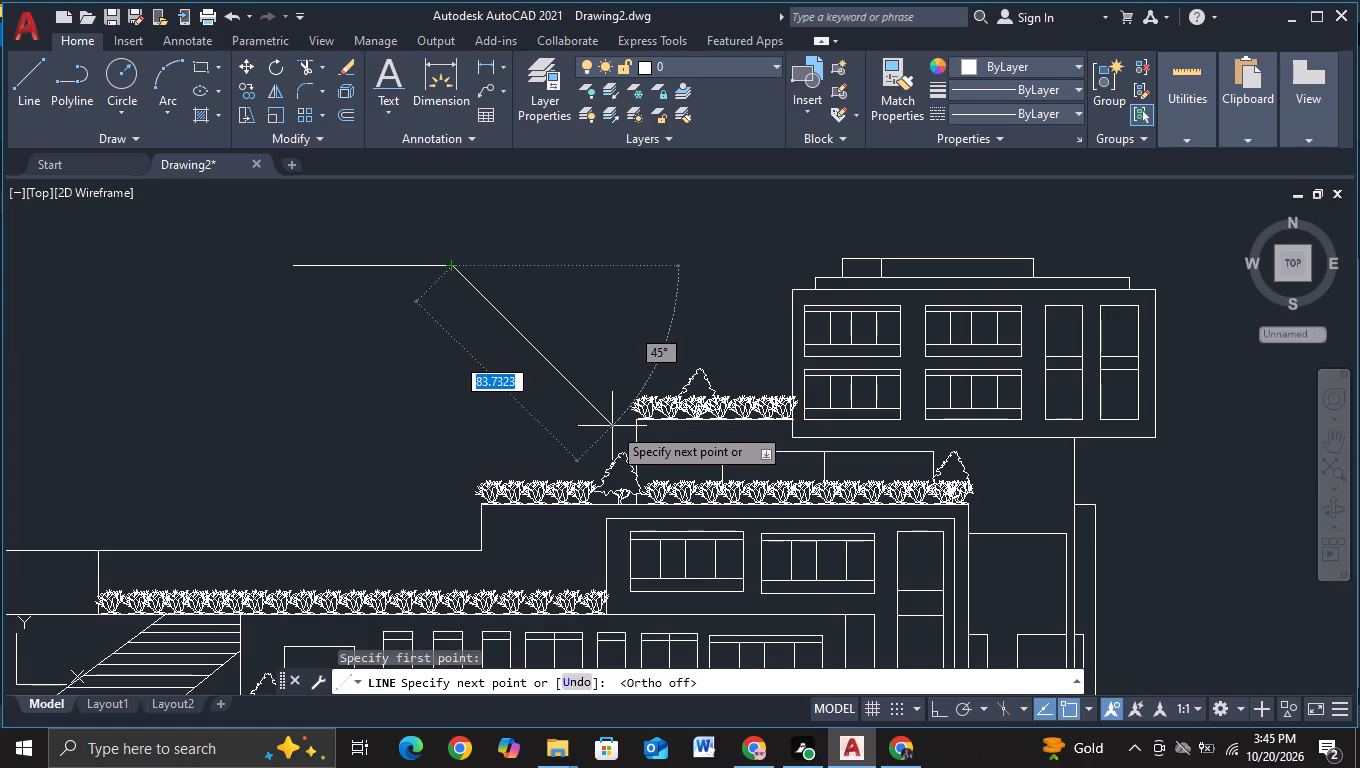
{"action": "left_click", "coordinate": [612, 426]}
{"action": "key", "text": "Escape"}
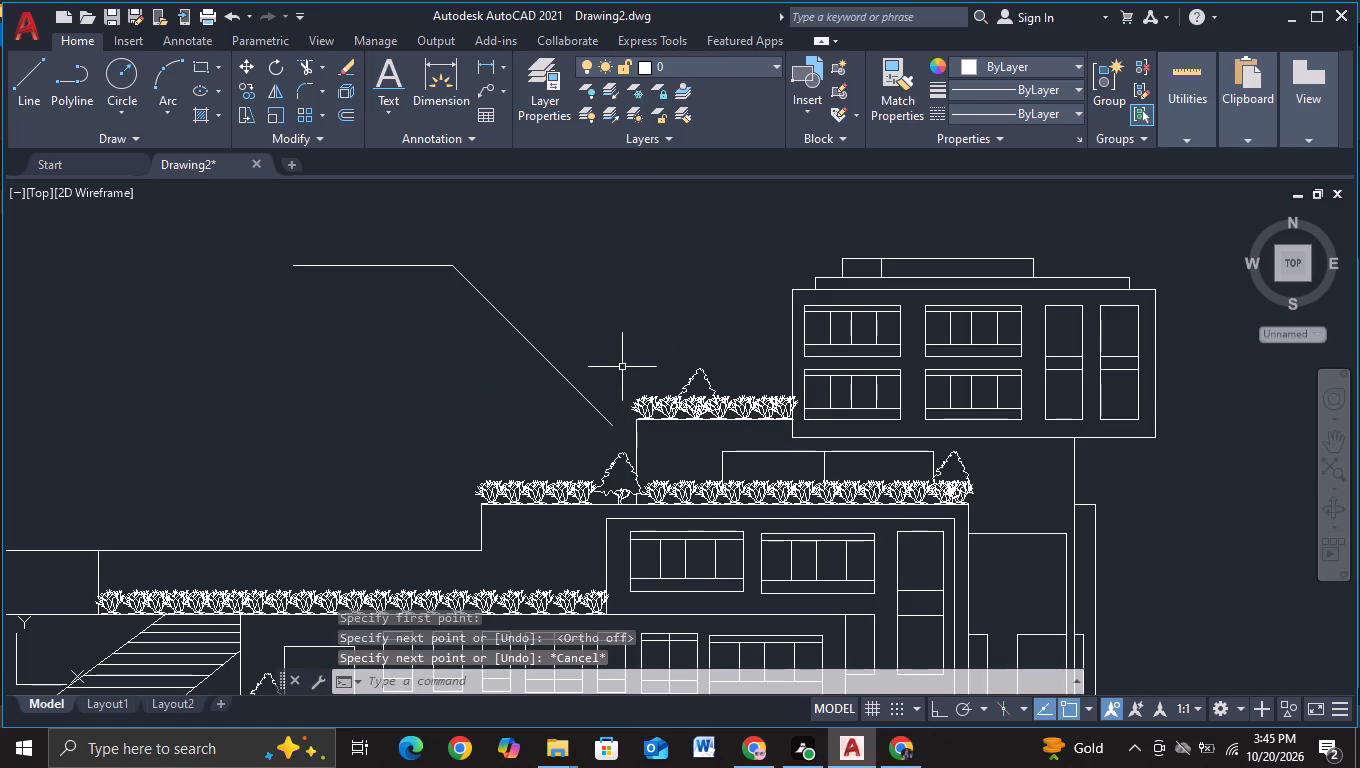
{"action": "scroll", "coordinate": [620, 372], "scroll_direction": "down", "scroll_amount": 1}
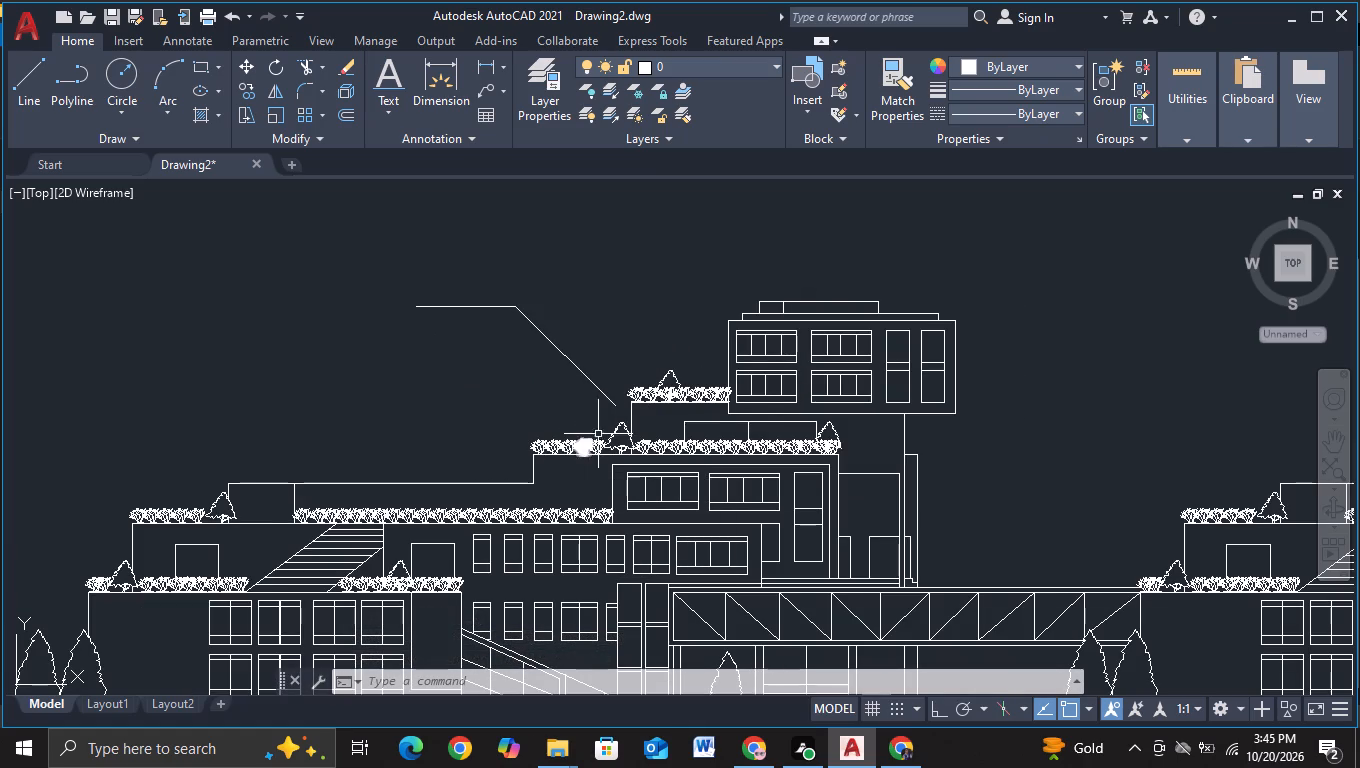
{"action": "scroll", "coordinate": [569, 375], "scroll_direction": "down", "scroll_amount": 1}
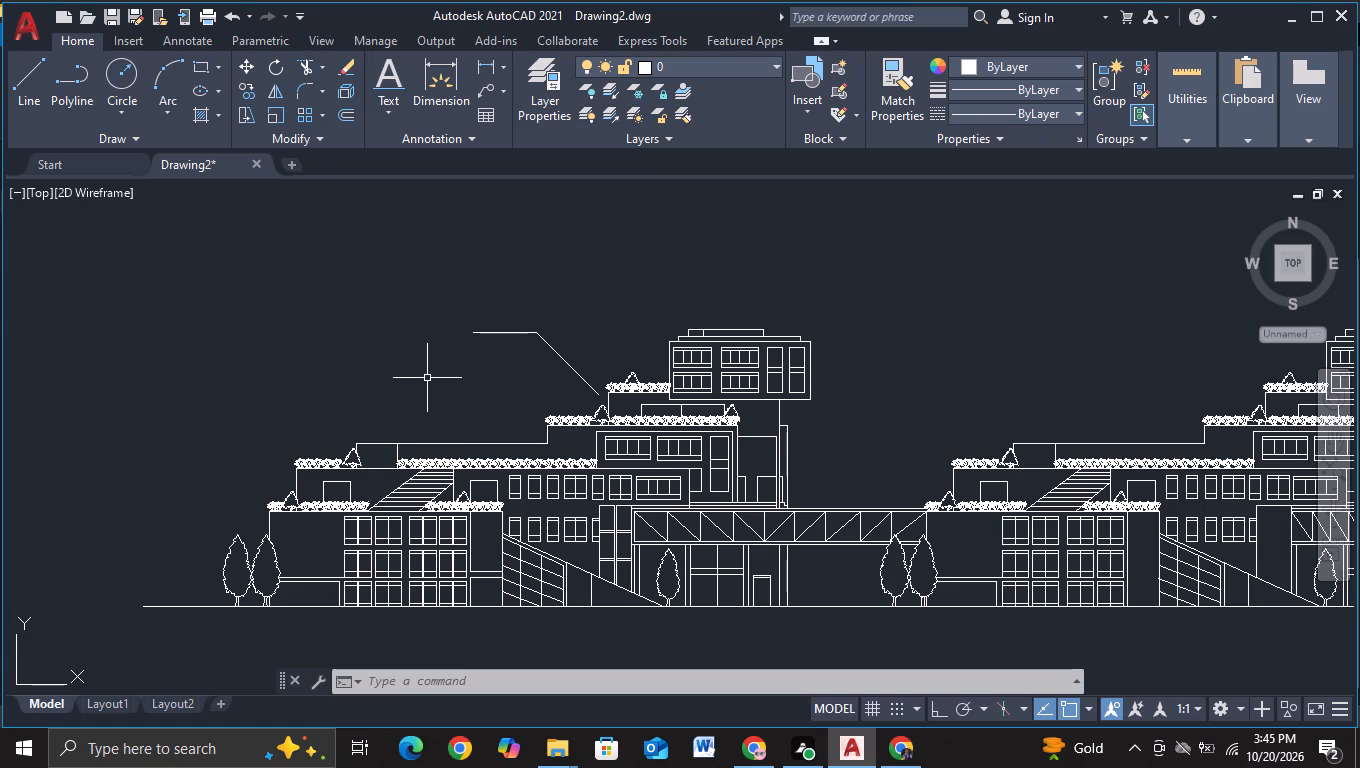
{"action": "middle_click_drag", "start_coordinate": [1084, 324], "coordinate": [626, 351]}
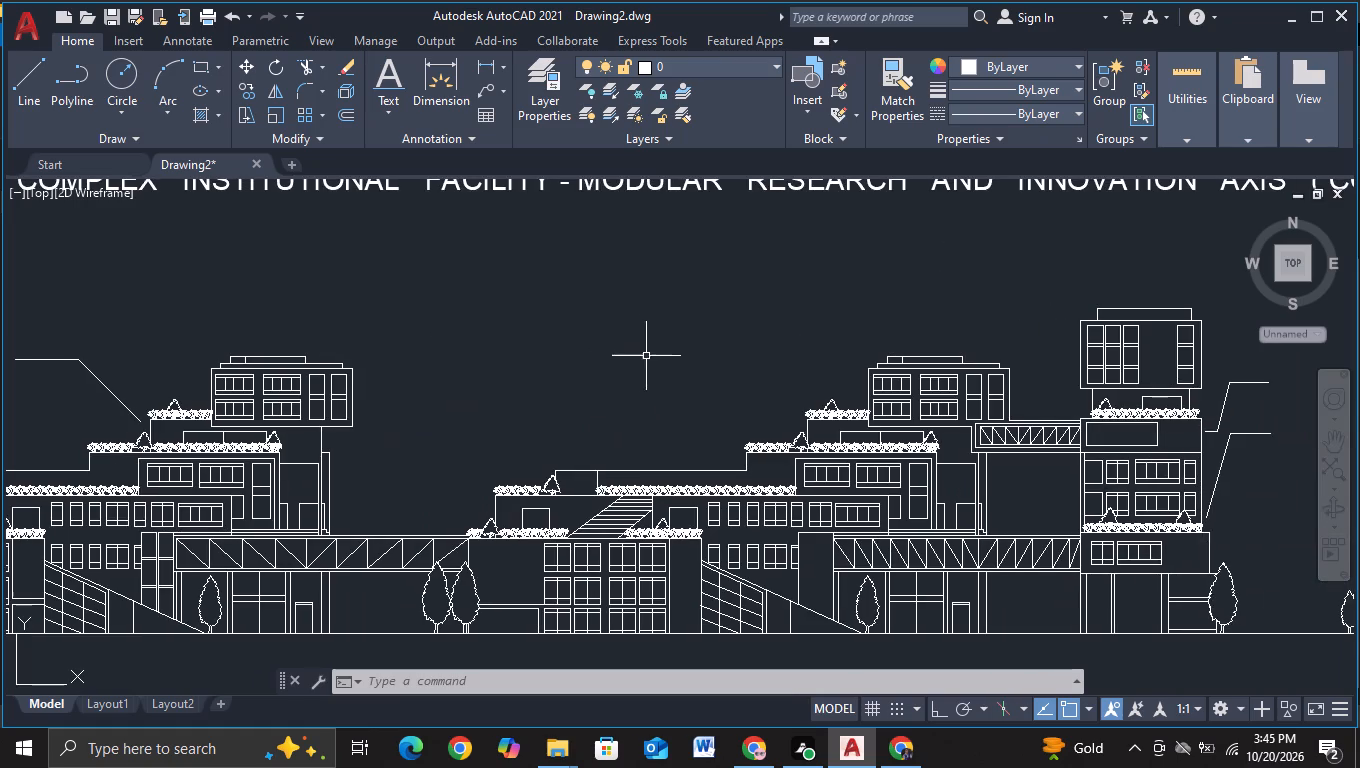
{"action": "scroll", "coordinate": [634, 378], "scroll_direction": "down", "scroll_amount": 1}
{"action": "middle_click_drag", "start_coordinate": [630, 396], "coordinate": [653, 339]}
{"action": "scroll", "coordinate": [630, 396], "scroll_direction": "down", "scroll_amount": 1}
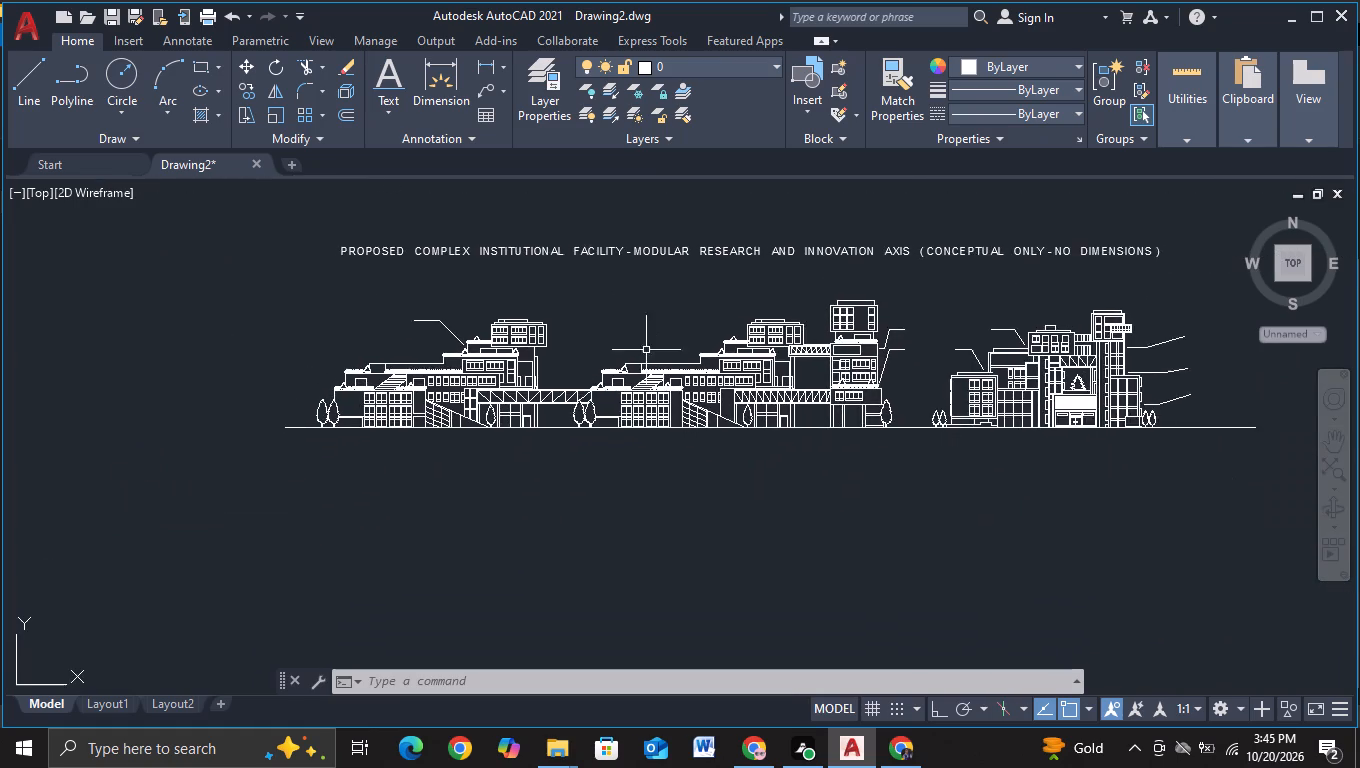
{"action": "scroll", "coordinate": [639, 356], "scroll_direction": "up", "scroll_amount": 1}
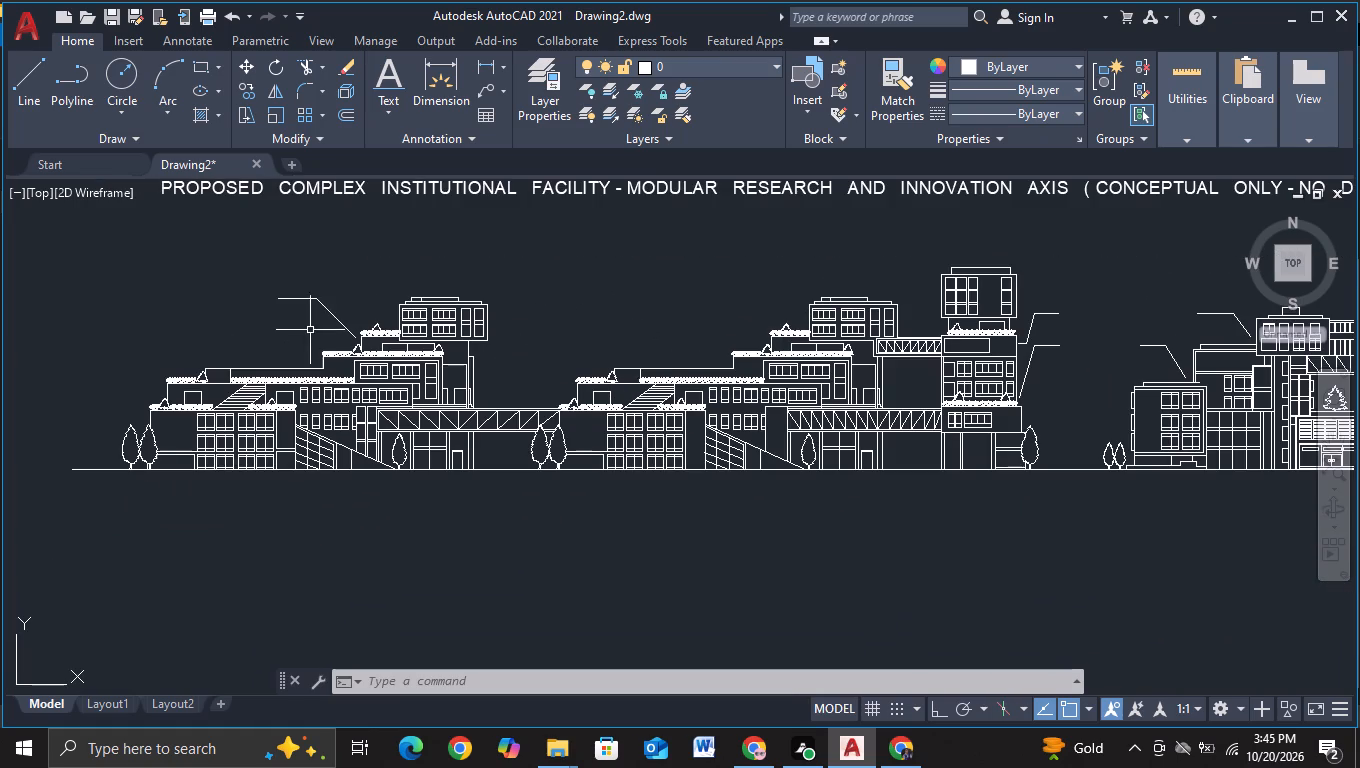
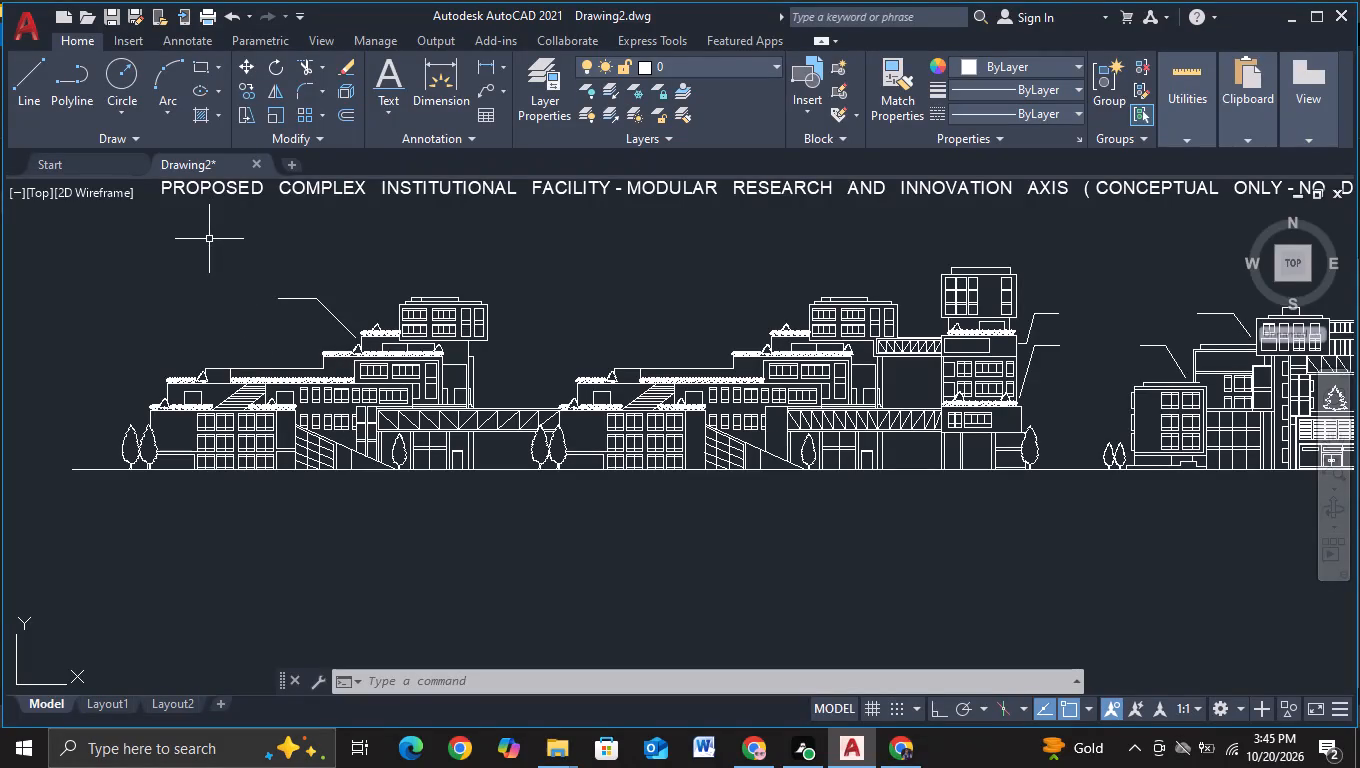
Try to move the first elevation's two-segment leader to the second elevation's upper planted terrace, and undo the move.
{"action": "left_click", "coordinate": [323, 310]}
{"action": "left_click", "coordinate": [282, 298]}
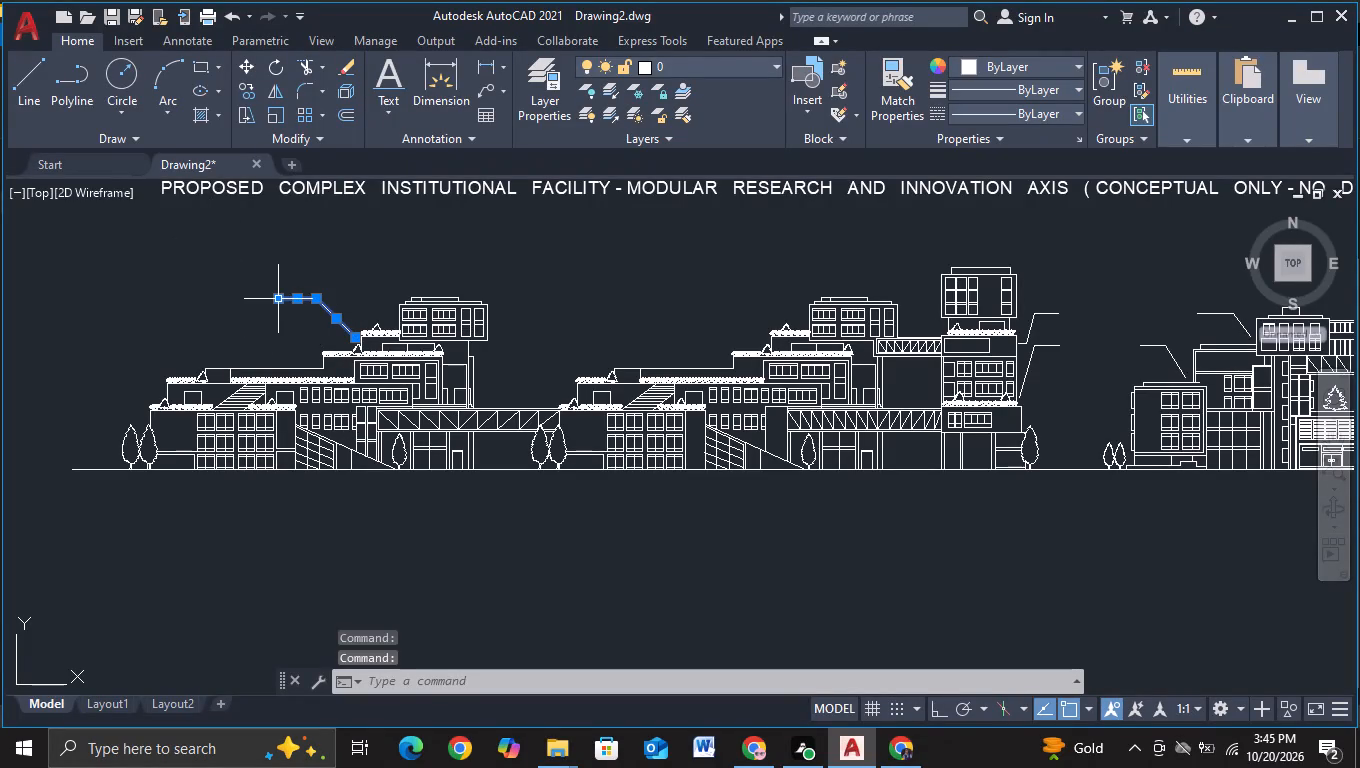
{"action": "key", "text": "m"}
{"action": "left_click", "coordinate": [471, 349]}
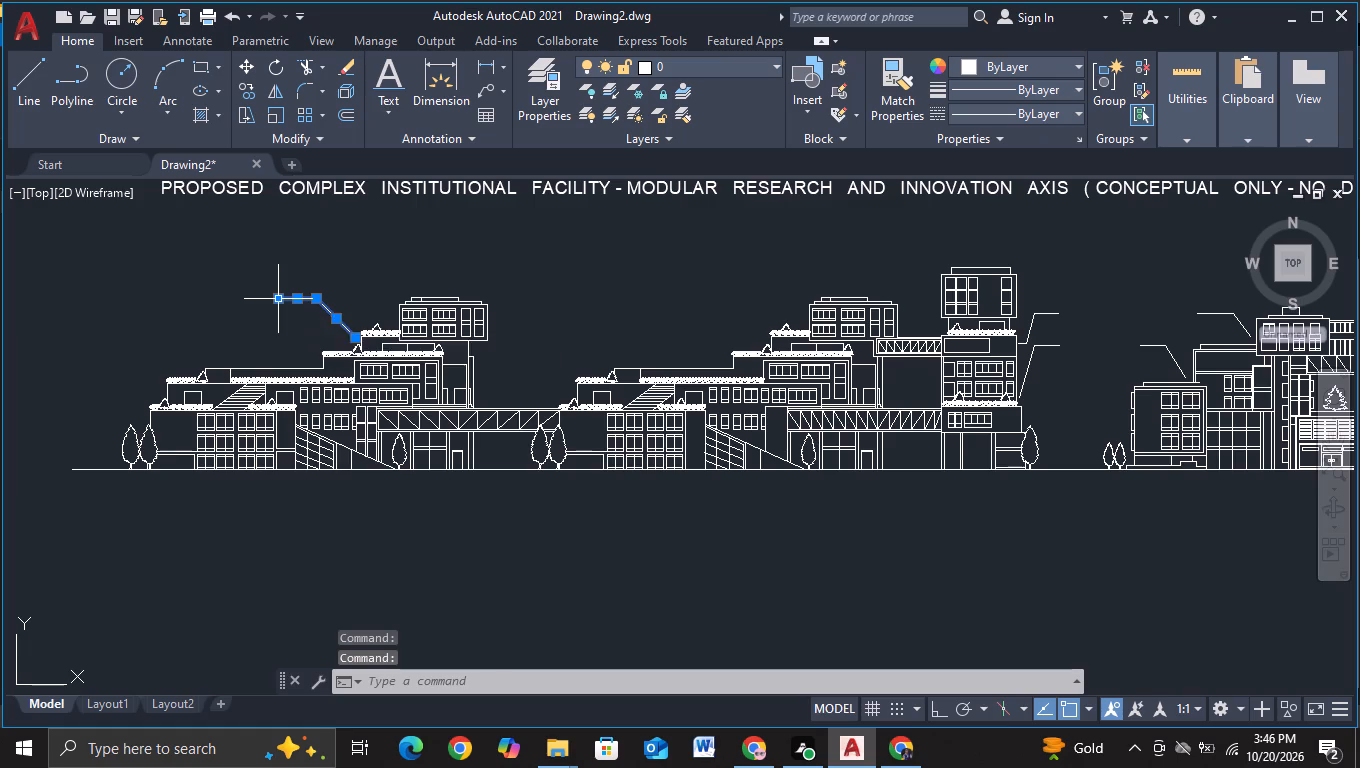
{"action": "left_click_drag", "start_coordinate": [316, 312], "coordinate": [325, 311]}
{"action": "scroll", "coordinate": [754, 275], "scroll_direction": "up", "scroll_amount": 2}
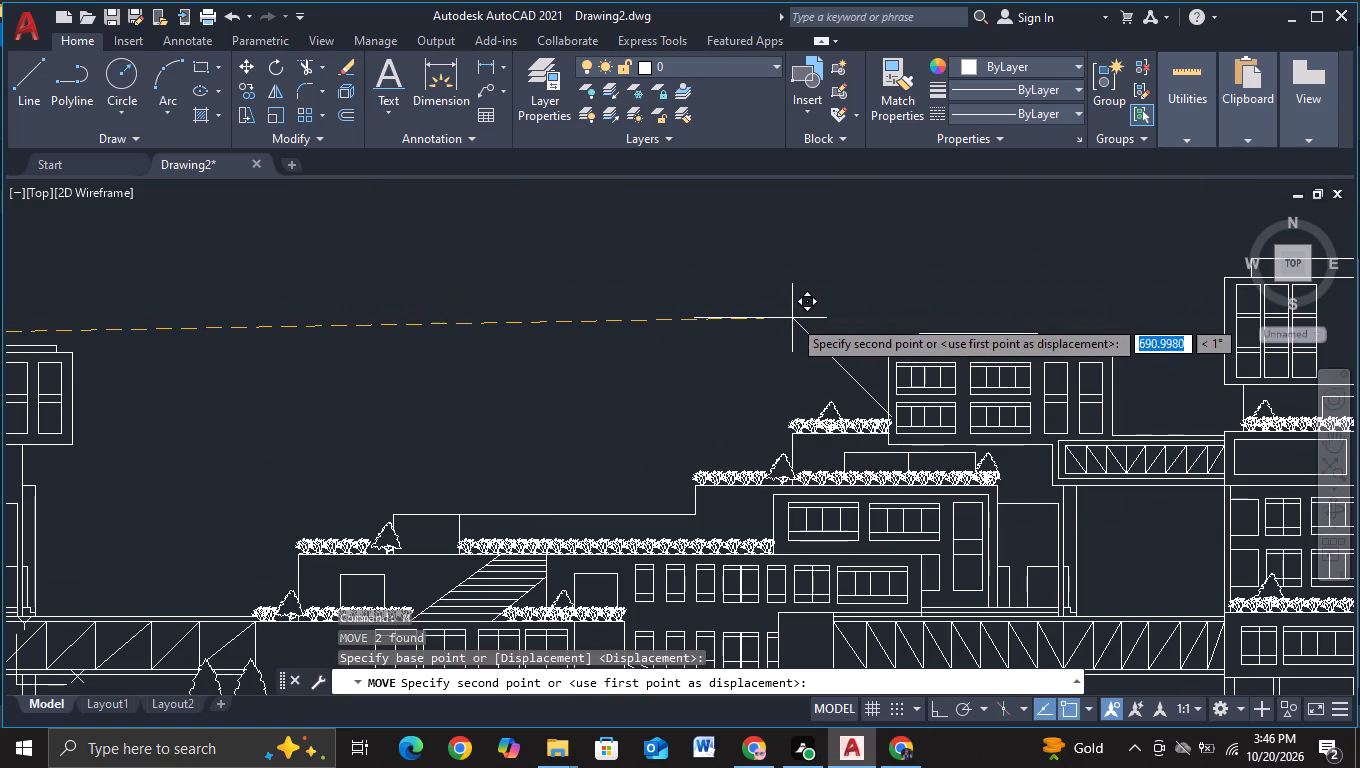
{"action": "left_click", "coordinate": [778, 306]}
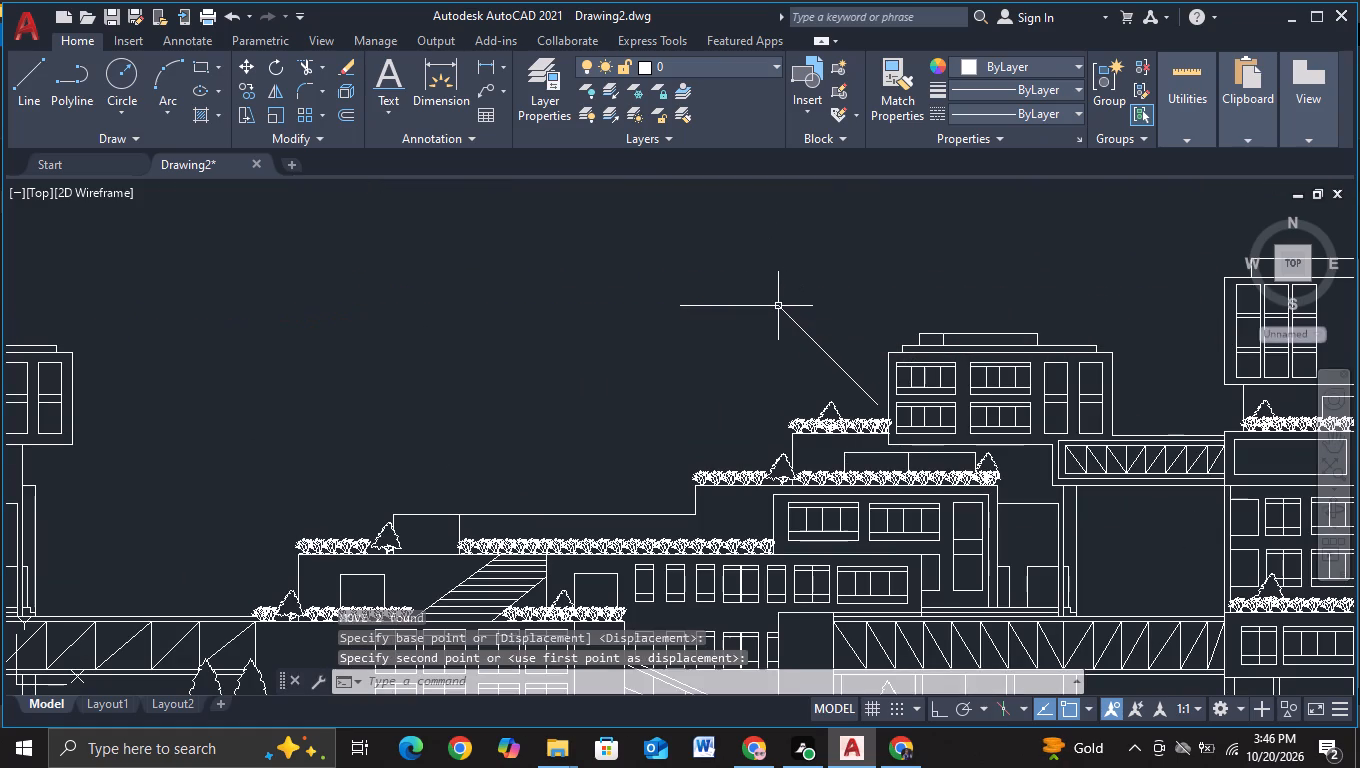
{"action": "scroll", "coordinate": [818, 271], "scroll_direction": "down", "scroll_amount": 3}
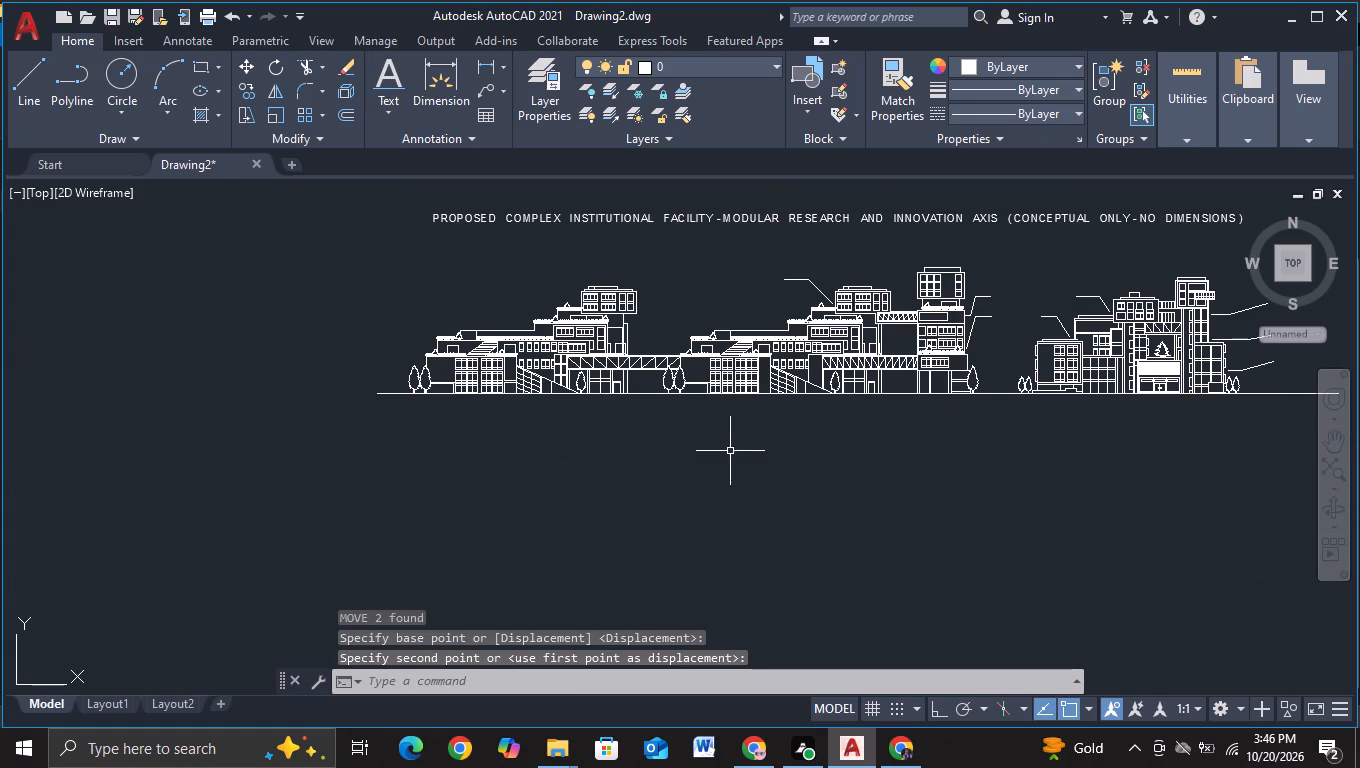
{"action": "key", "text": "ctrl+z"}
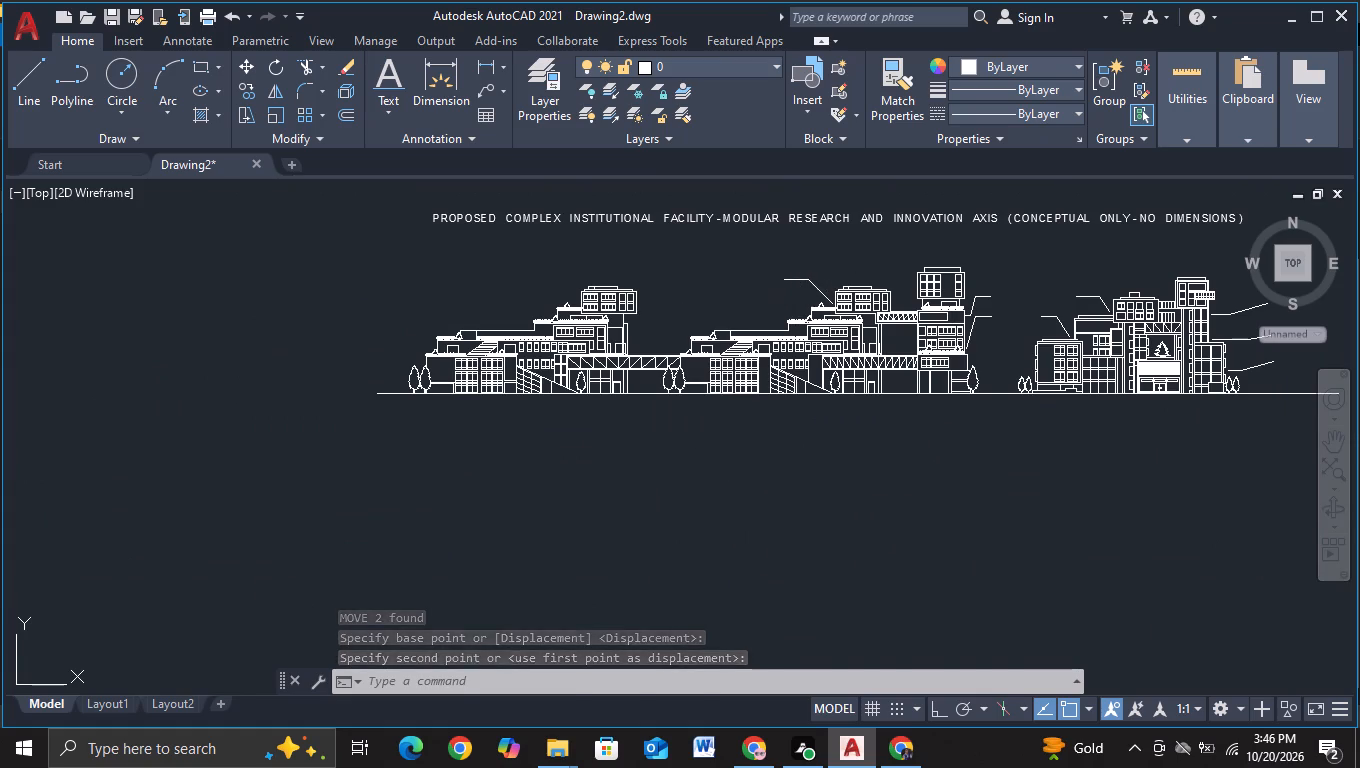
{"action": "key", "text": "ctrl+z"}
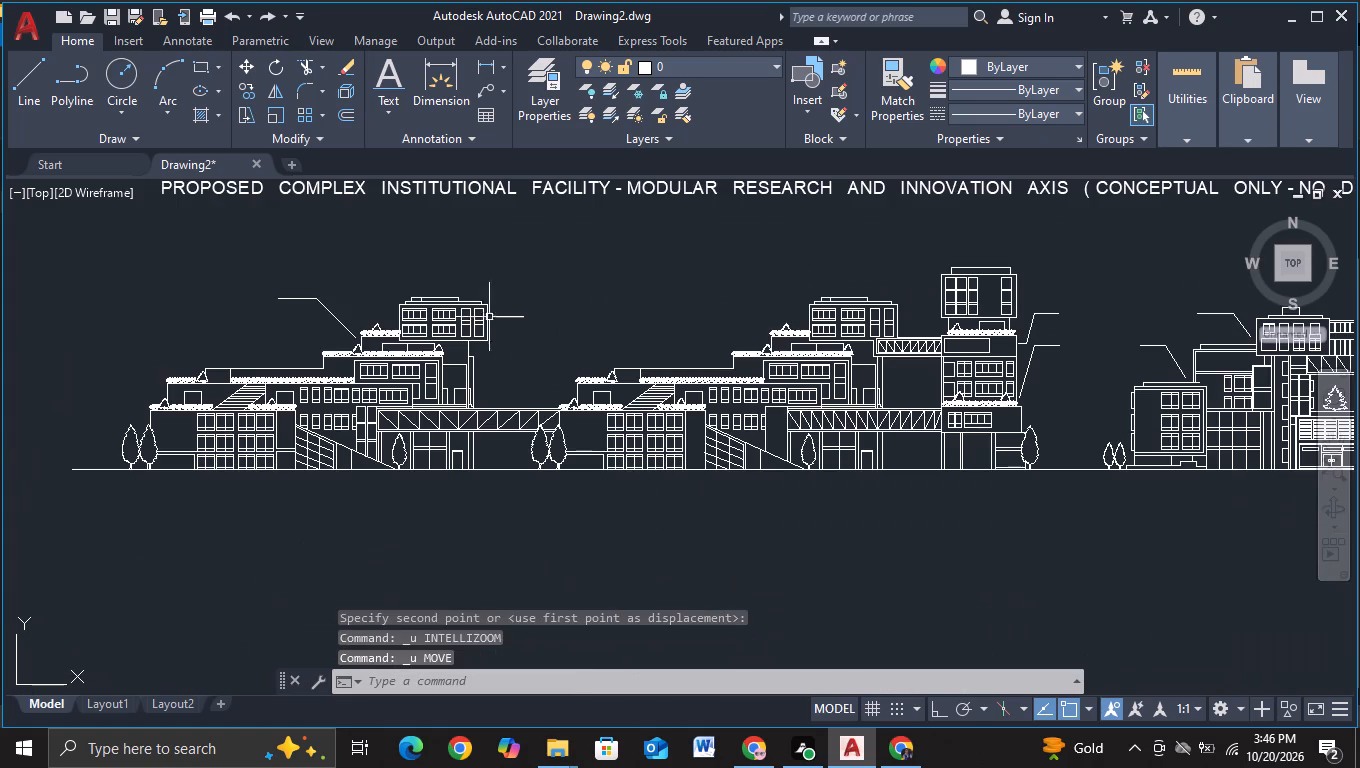
Copy the first elevation's two-segment leader about 683 units across to the matching upper planted terrace of the second elevation.
{"action": "left_click", "coordinate": [304, 298]}
{"action": "left_click", "coordinate": [324, 307]}
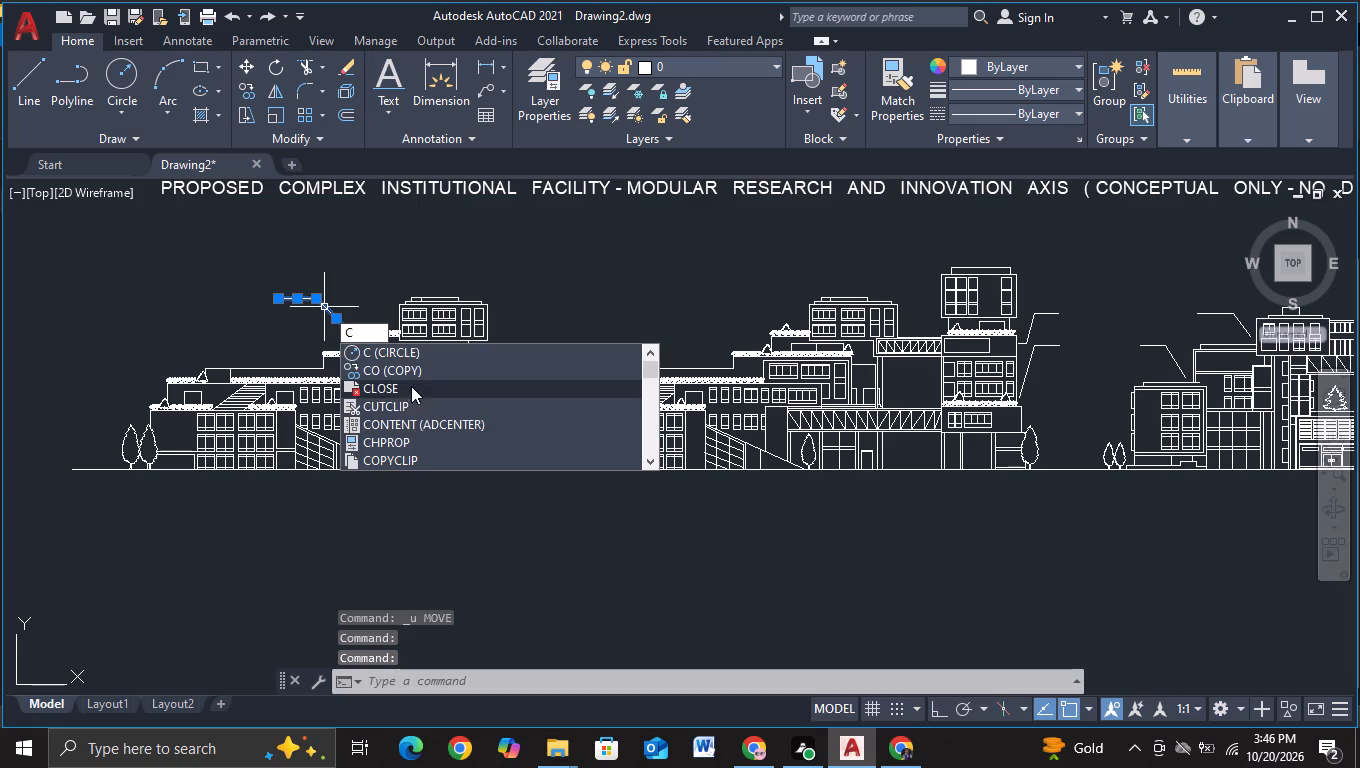
{"action": "left_click", "coordinate": [405, 367]}
{"action": "left_click", "coordinate": [342, 323]}
{"action": "scroll", "coordinate": [761, 305], "scroll_direction": "up", "scroll_amount": 2}
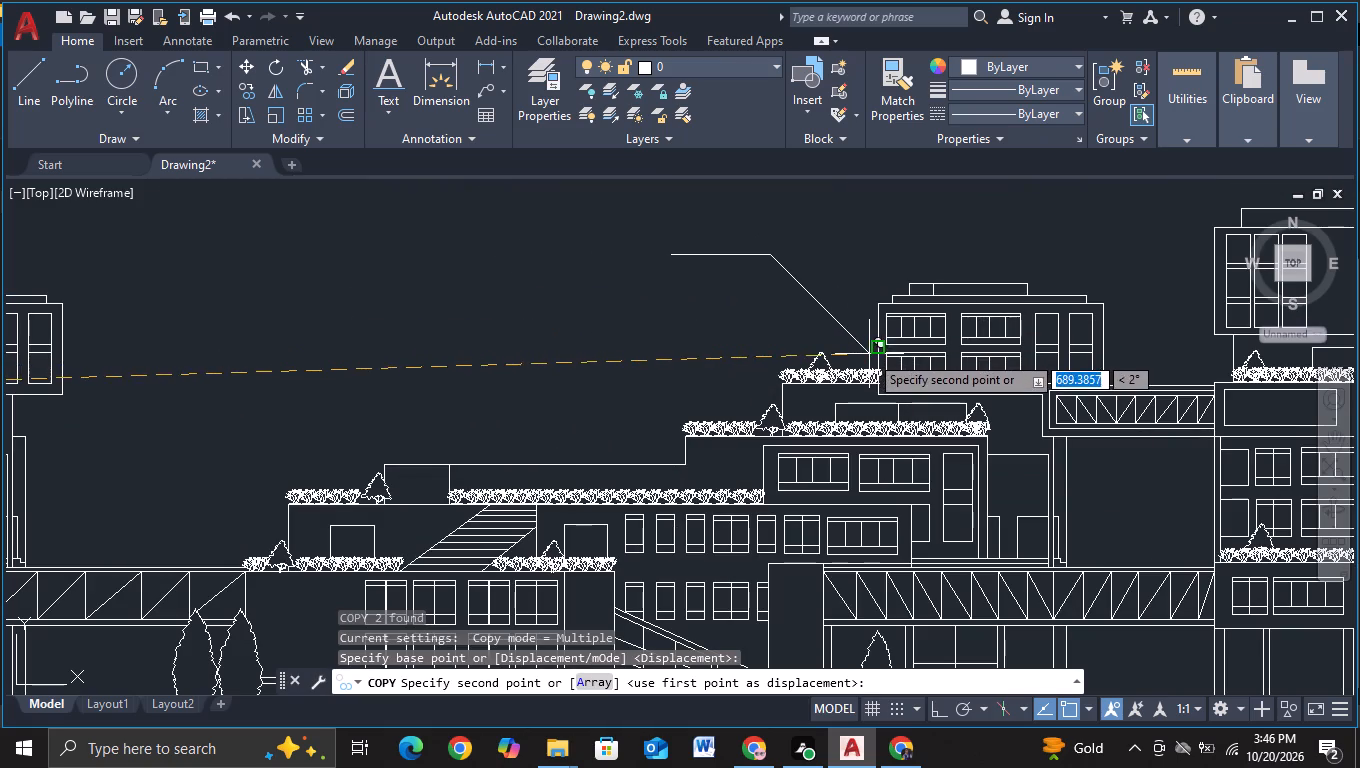
{"action": "scroll", "coordinate": [866, 358], "scroll_direction": "up", "scroll_amount": 1}
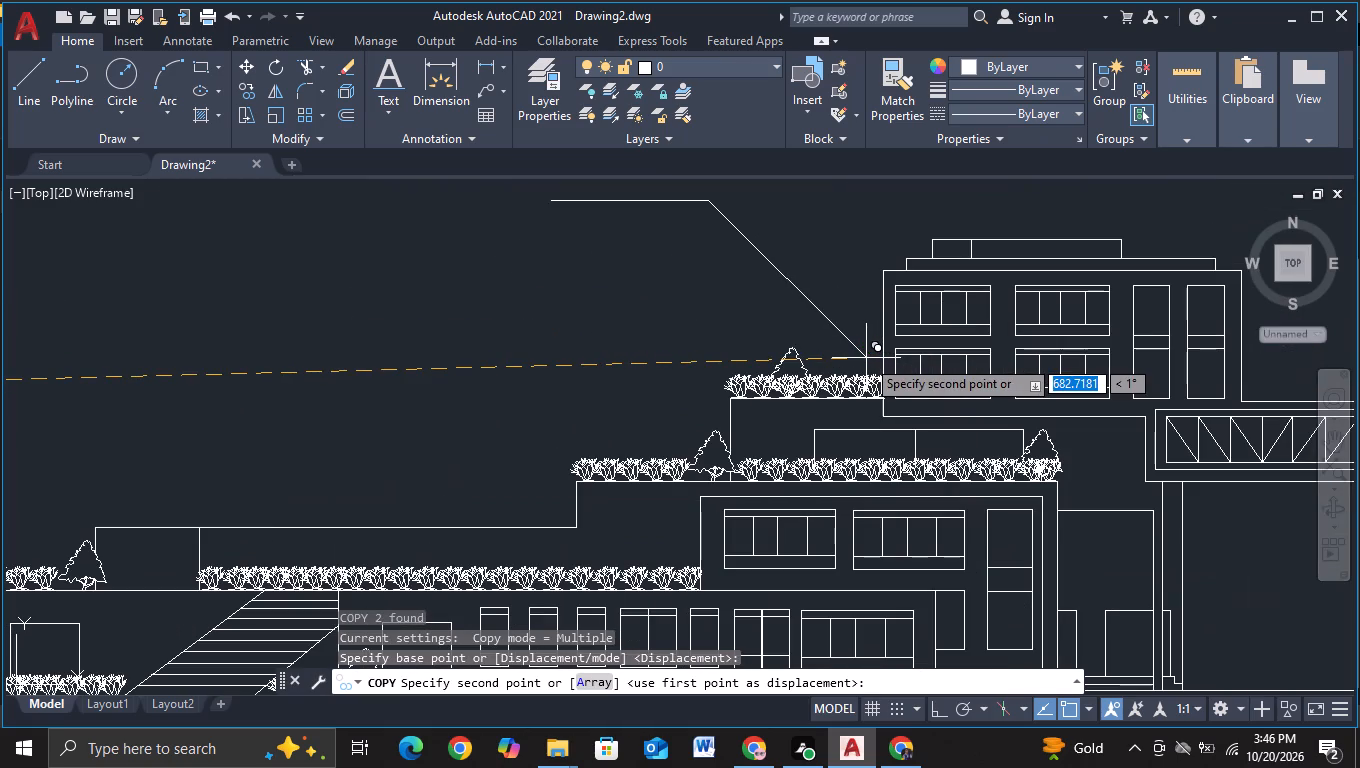
{"action": "left_click", "coordinate": [866, 358]}
{"action": "key", "text": "grave"}
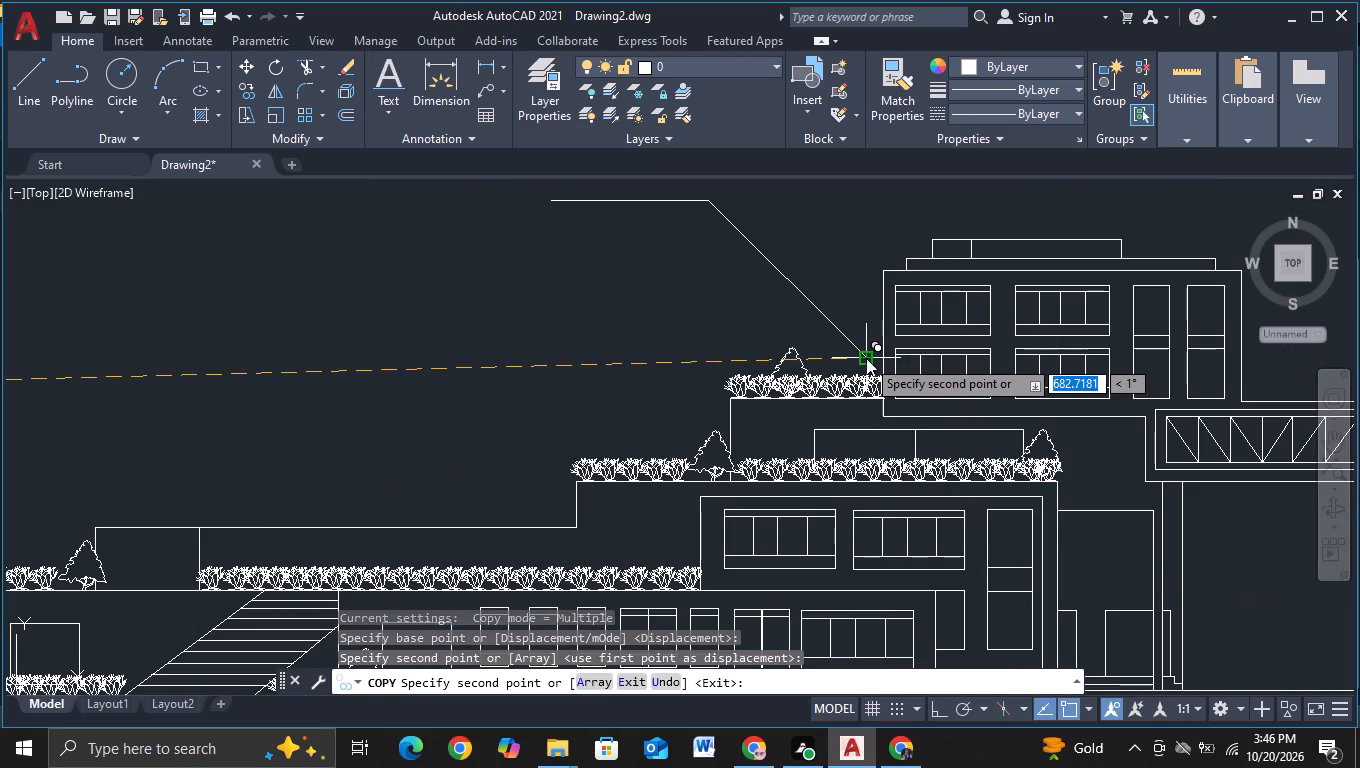
{"action": "key", "text": "Escape"}
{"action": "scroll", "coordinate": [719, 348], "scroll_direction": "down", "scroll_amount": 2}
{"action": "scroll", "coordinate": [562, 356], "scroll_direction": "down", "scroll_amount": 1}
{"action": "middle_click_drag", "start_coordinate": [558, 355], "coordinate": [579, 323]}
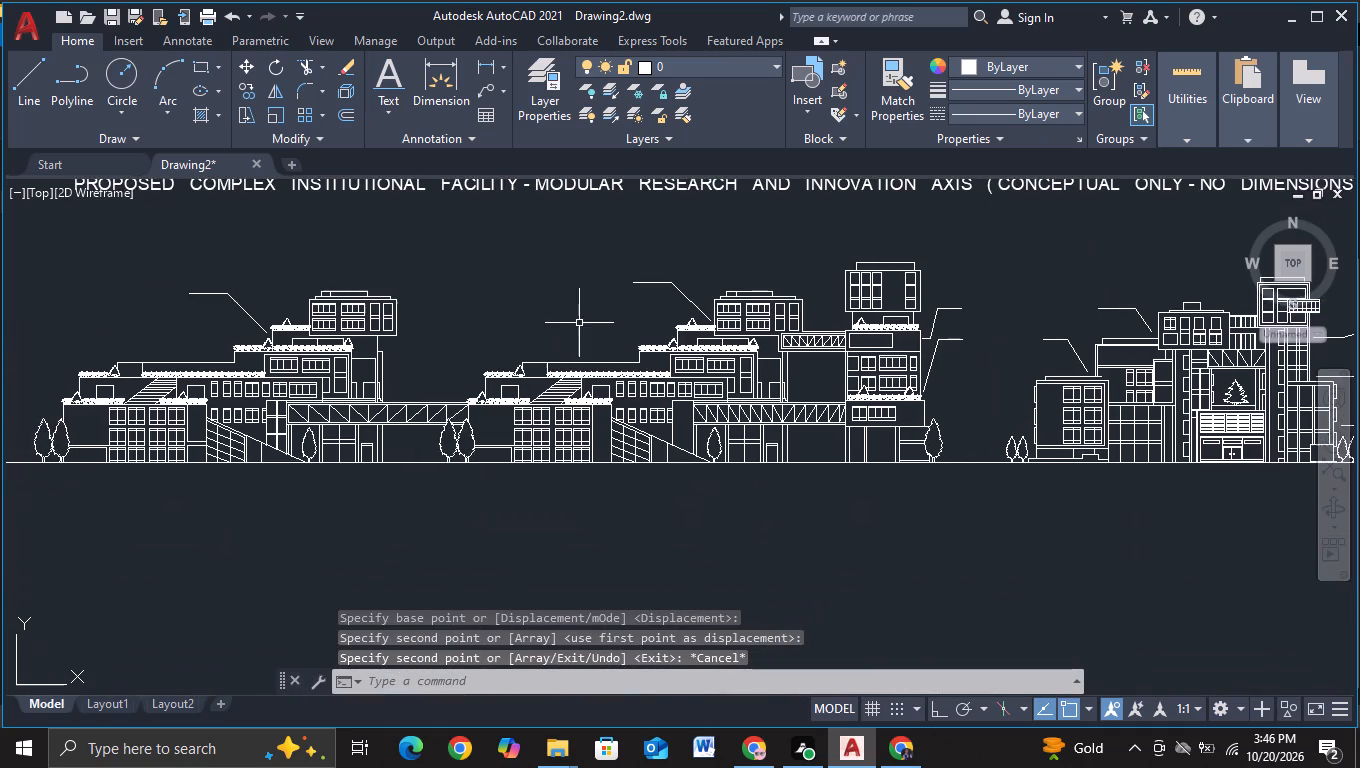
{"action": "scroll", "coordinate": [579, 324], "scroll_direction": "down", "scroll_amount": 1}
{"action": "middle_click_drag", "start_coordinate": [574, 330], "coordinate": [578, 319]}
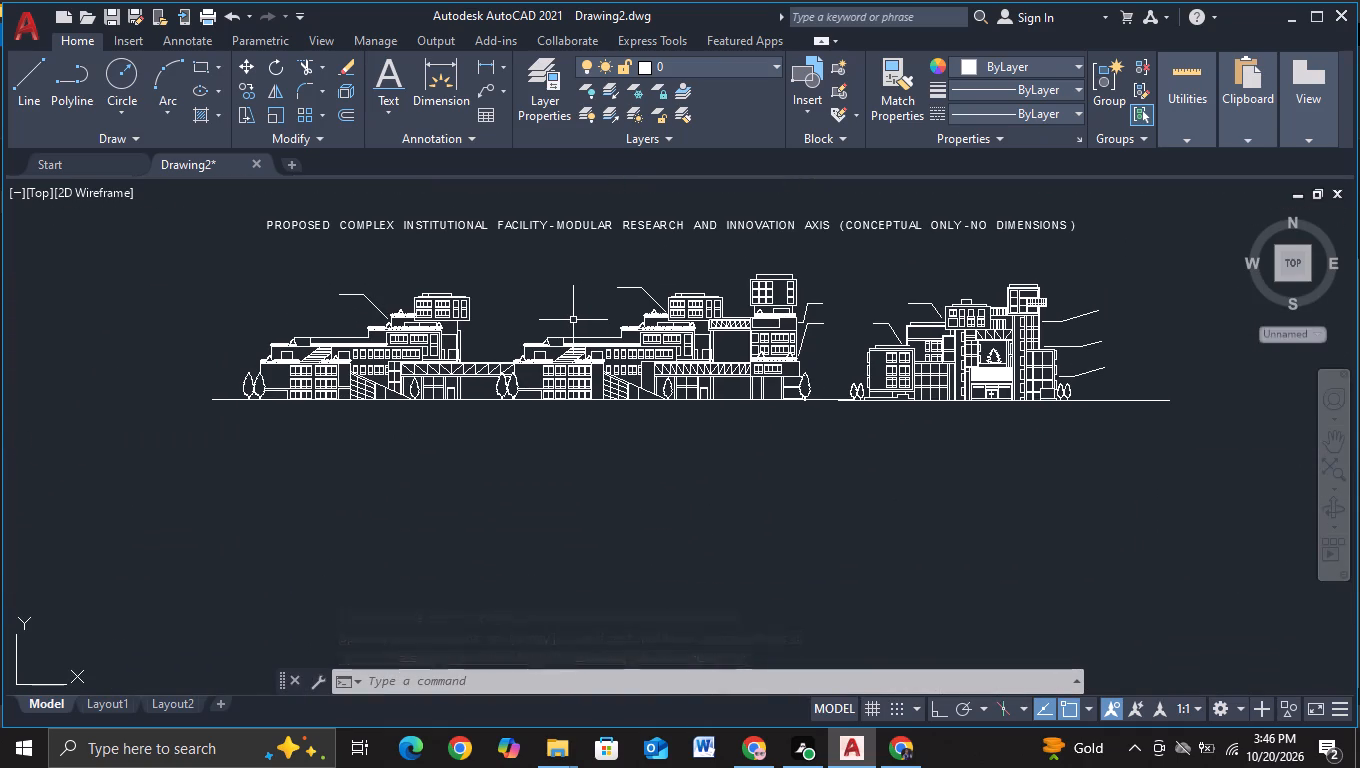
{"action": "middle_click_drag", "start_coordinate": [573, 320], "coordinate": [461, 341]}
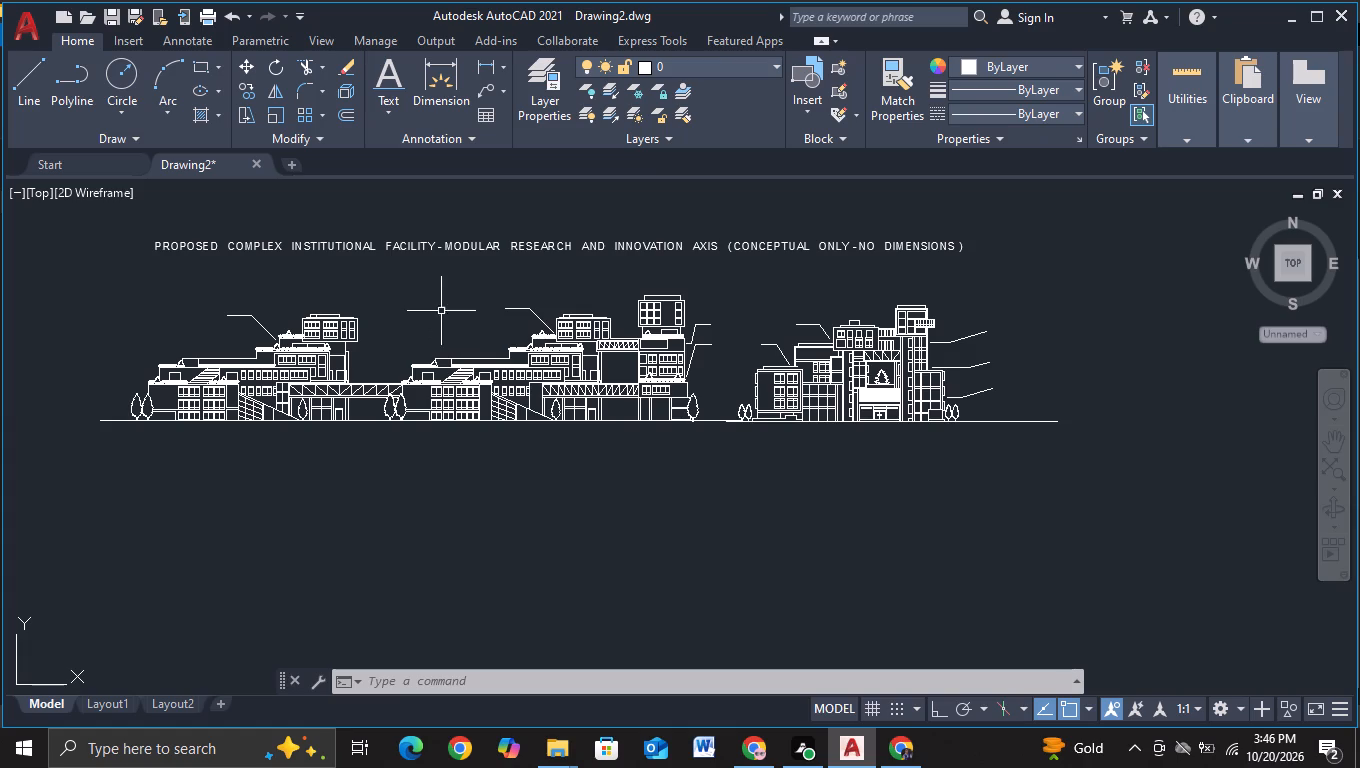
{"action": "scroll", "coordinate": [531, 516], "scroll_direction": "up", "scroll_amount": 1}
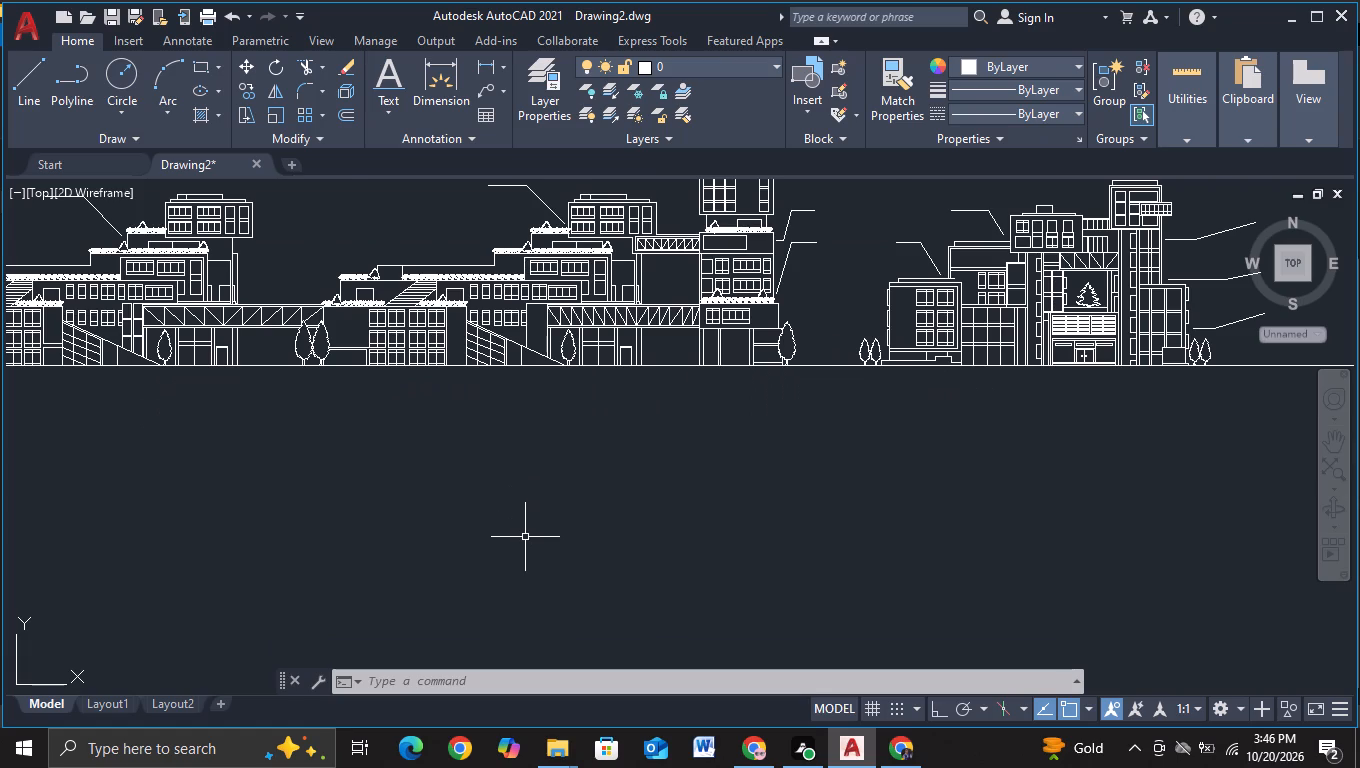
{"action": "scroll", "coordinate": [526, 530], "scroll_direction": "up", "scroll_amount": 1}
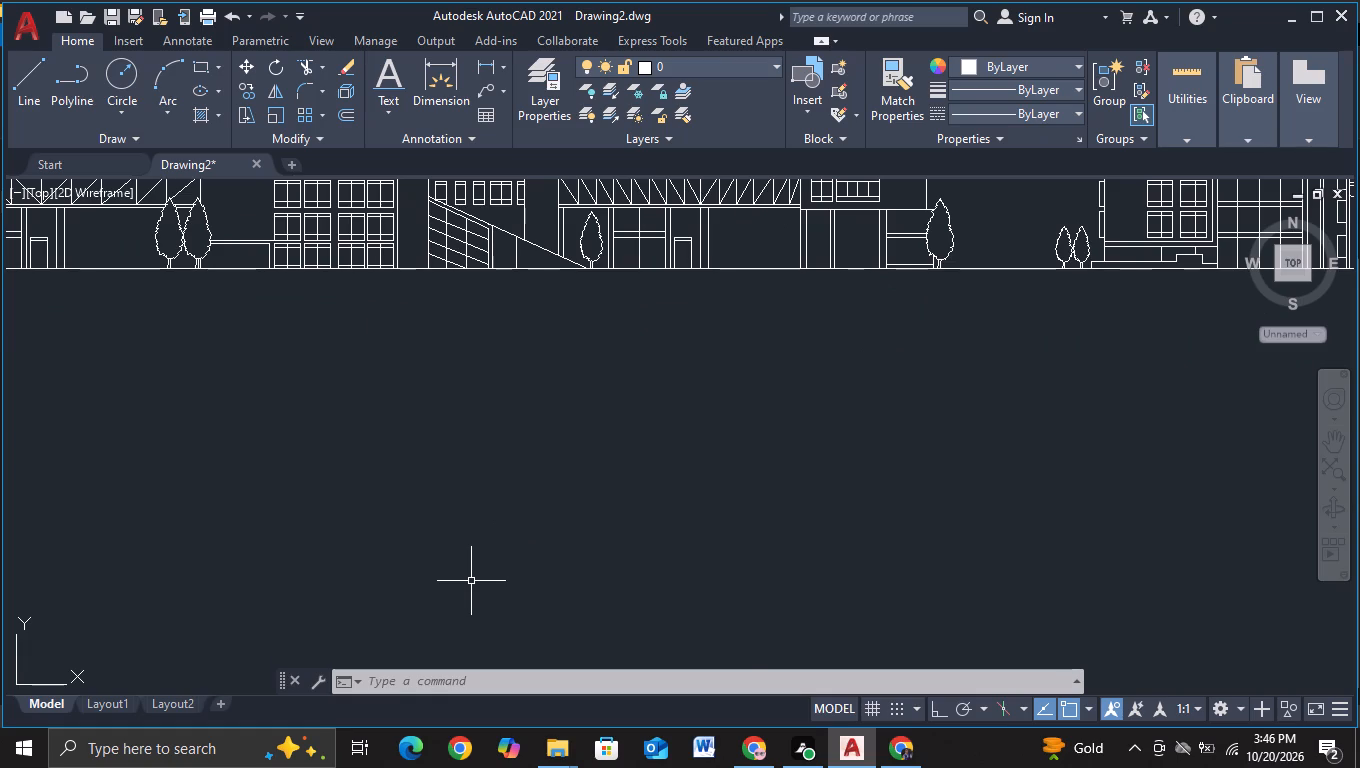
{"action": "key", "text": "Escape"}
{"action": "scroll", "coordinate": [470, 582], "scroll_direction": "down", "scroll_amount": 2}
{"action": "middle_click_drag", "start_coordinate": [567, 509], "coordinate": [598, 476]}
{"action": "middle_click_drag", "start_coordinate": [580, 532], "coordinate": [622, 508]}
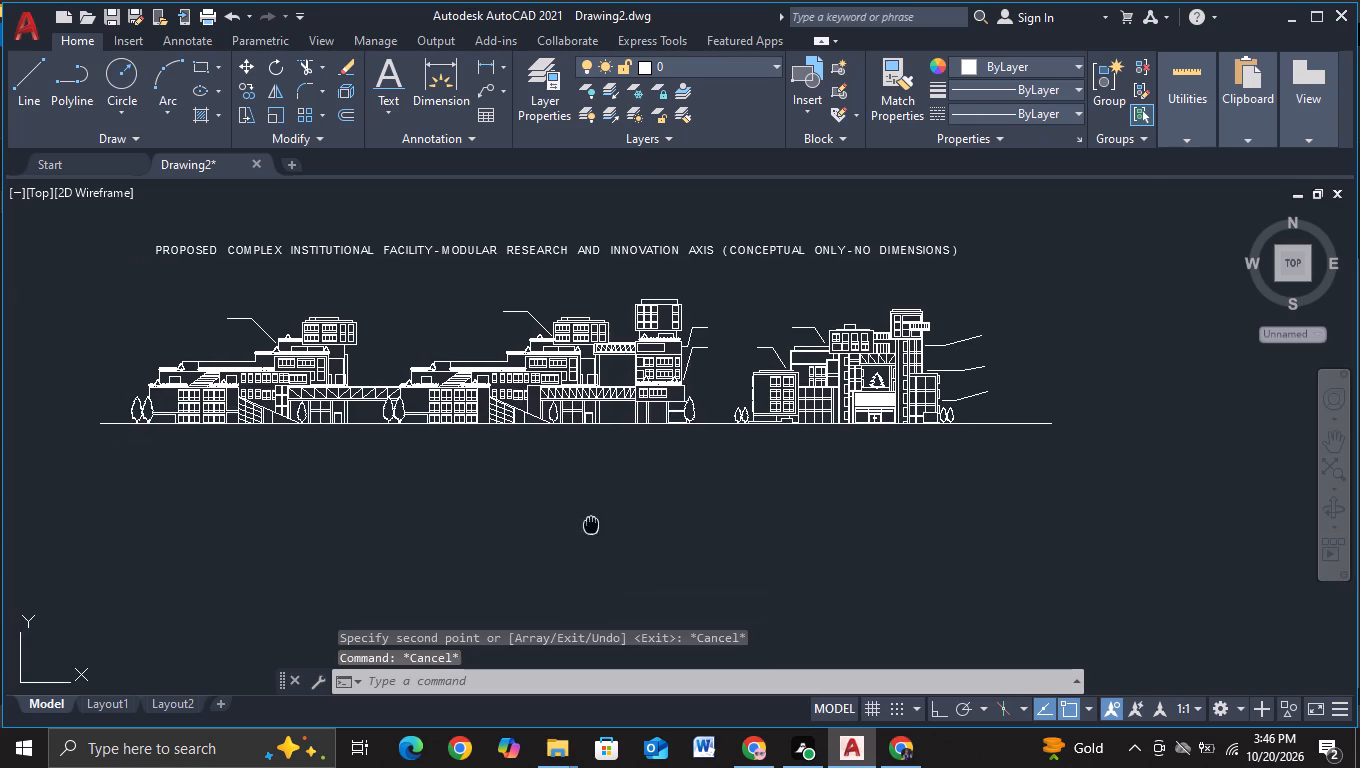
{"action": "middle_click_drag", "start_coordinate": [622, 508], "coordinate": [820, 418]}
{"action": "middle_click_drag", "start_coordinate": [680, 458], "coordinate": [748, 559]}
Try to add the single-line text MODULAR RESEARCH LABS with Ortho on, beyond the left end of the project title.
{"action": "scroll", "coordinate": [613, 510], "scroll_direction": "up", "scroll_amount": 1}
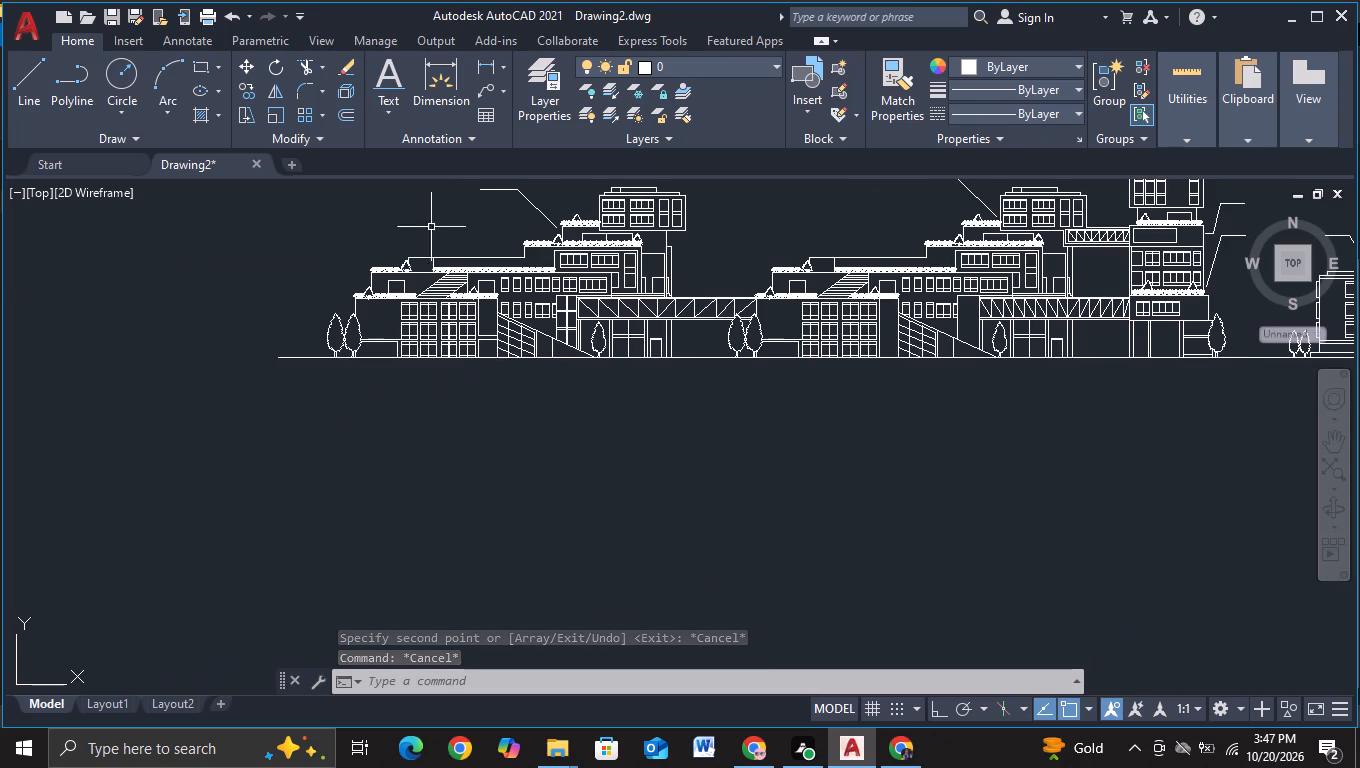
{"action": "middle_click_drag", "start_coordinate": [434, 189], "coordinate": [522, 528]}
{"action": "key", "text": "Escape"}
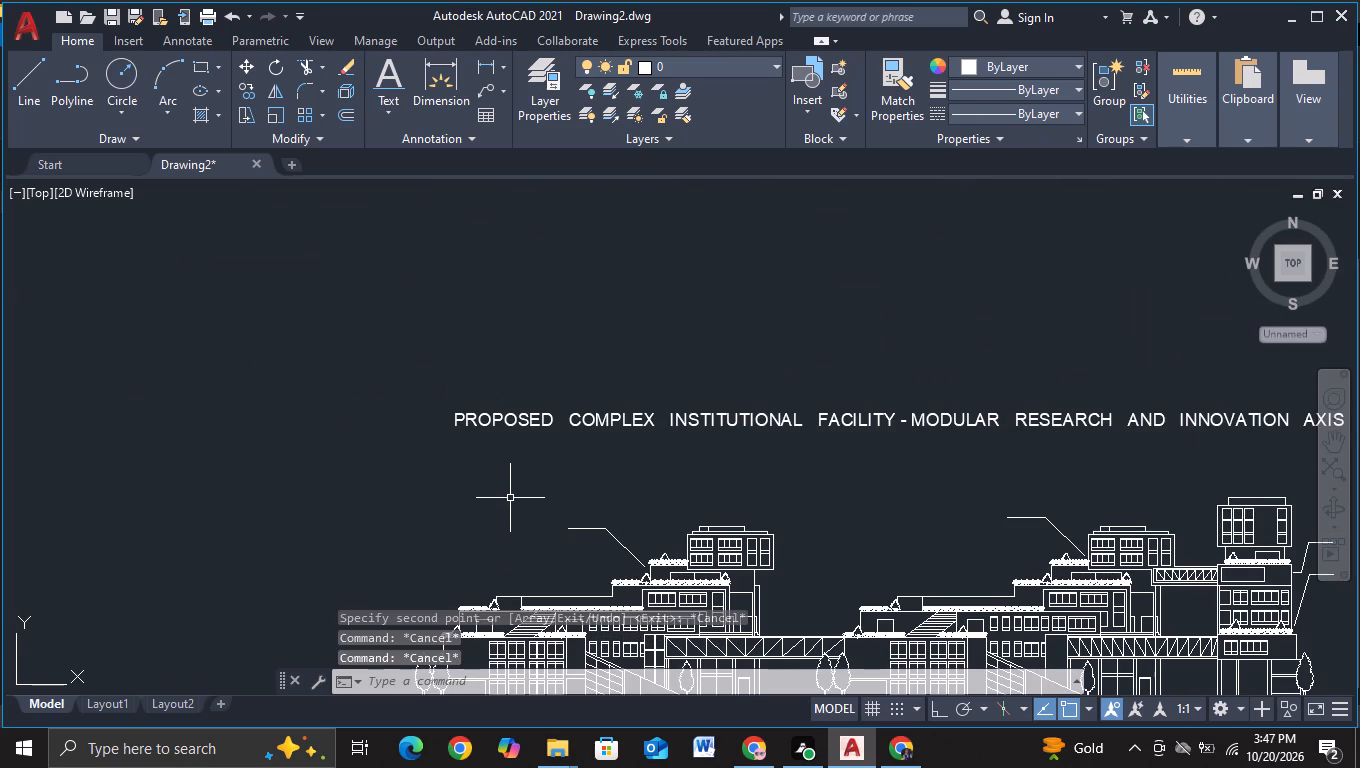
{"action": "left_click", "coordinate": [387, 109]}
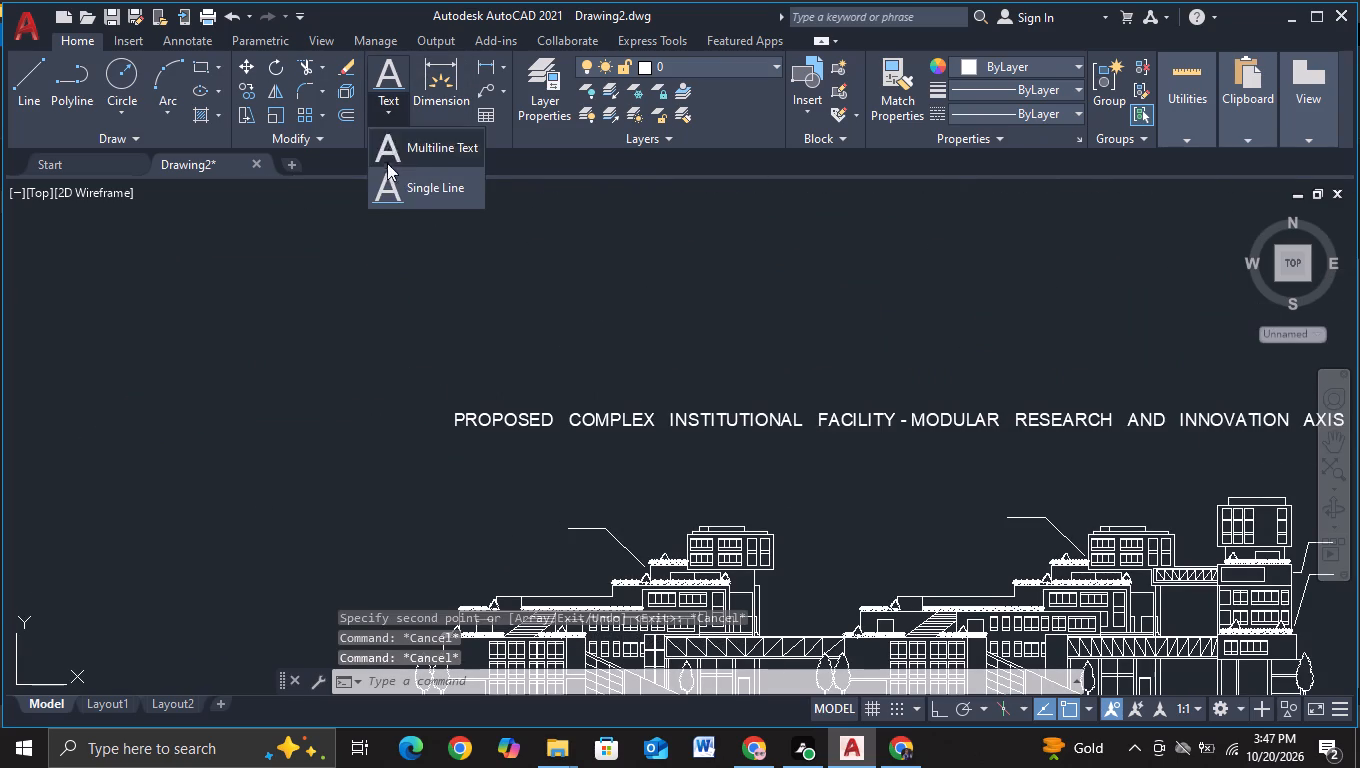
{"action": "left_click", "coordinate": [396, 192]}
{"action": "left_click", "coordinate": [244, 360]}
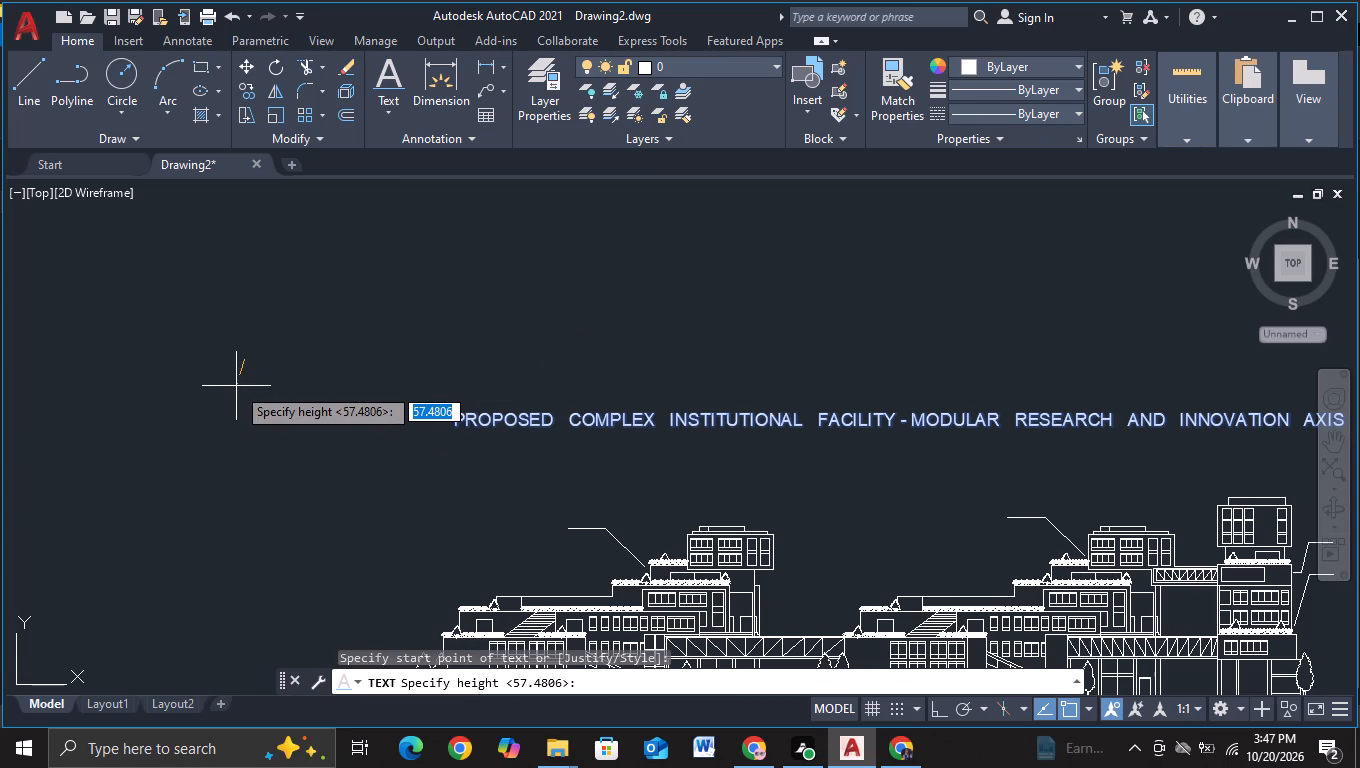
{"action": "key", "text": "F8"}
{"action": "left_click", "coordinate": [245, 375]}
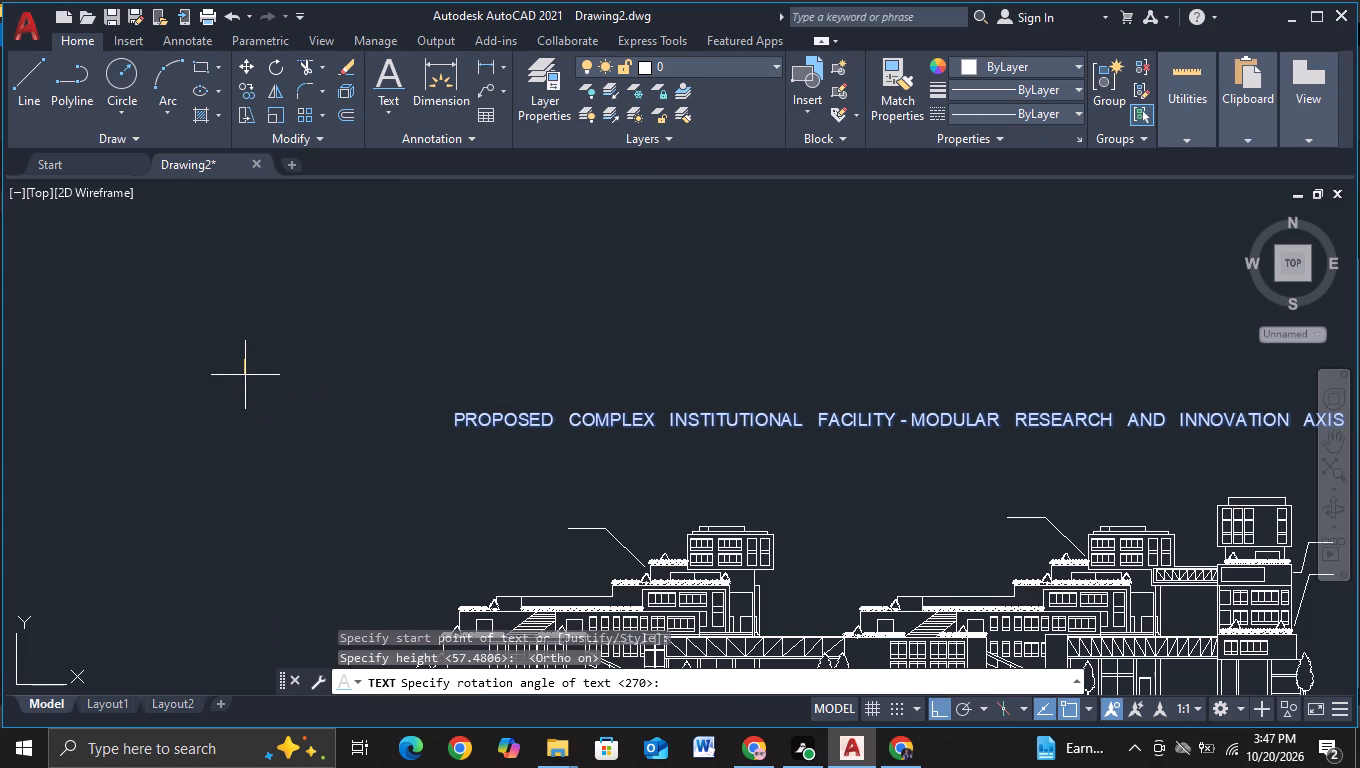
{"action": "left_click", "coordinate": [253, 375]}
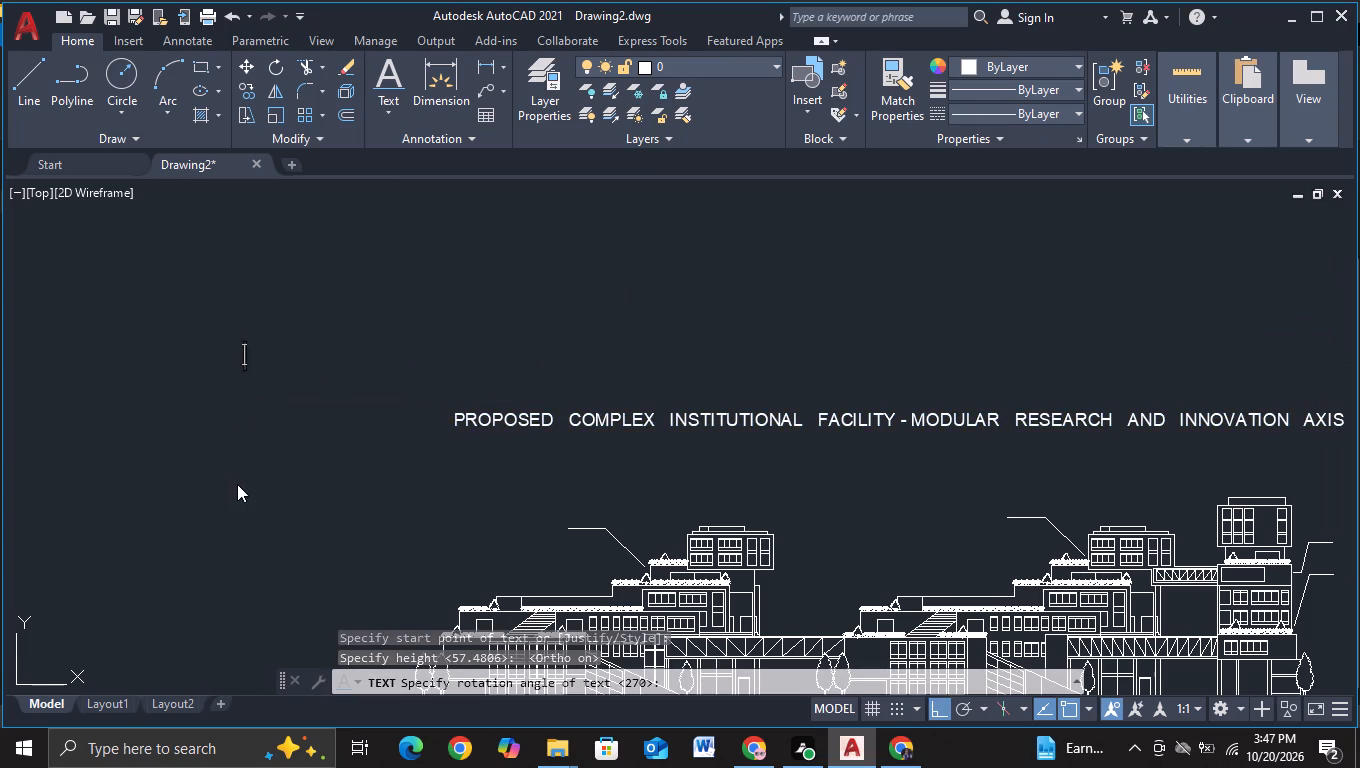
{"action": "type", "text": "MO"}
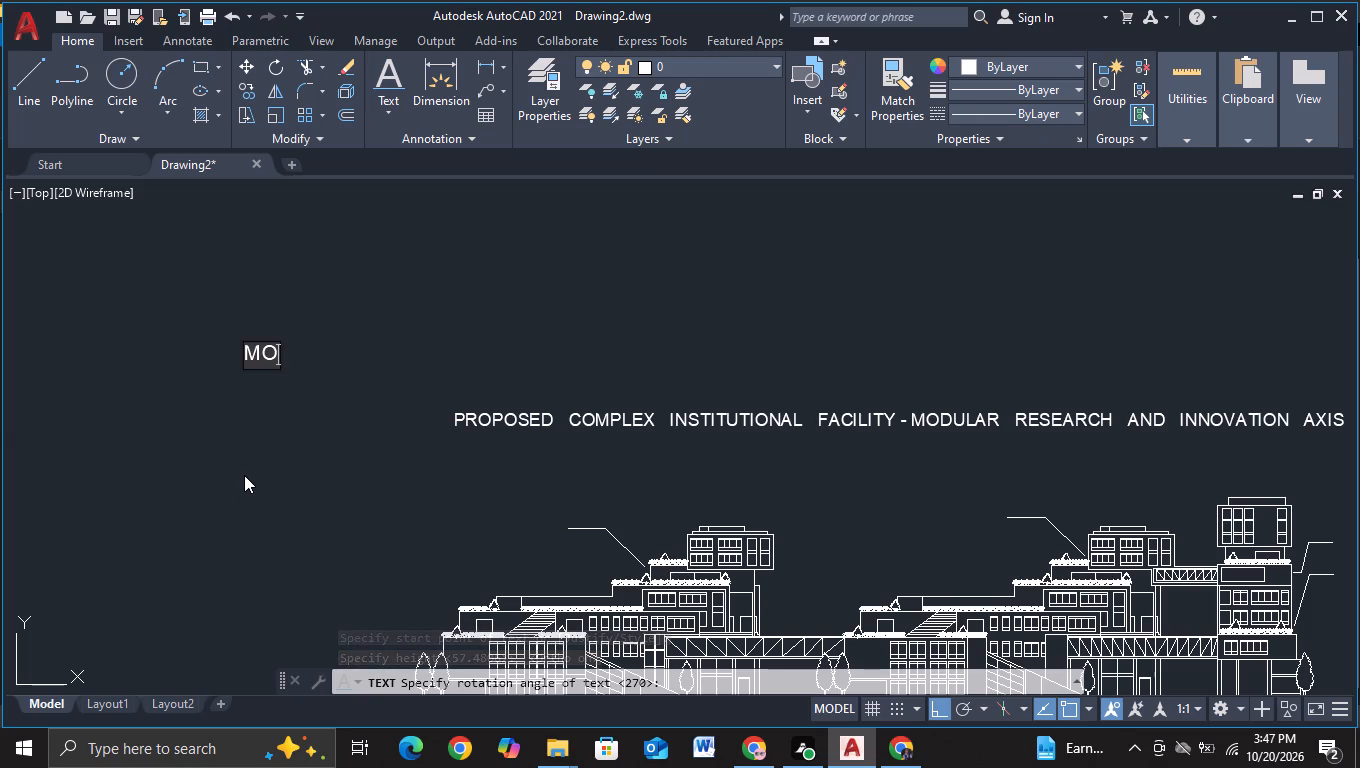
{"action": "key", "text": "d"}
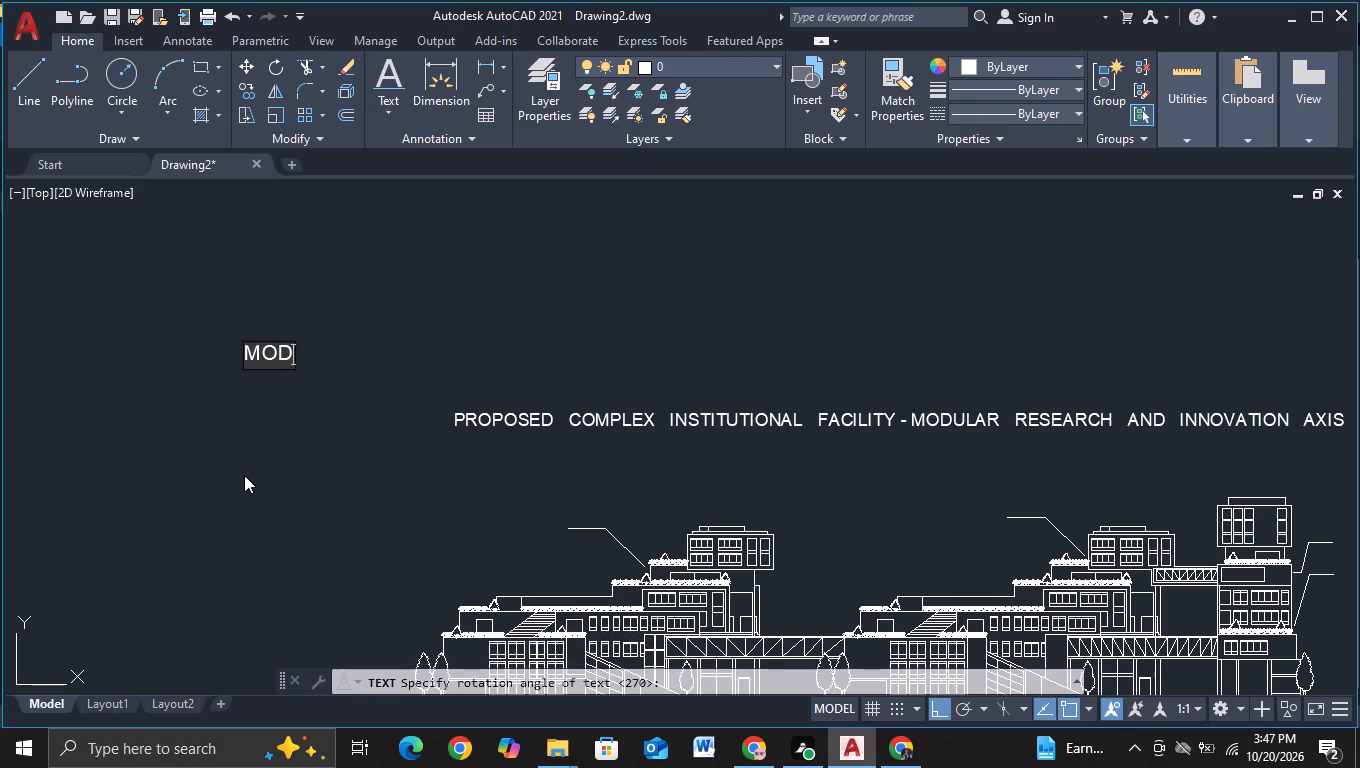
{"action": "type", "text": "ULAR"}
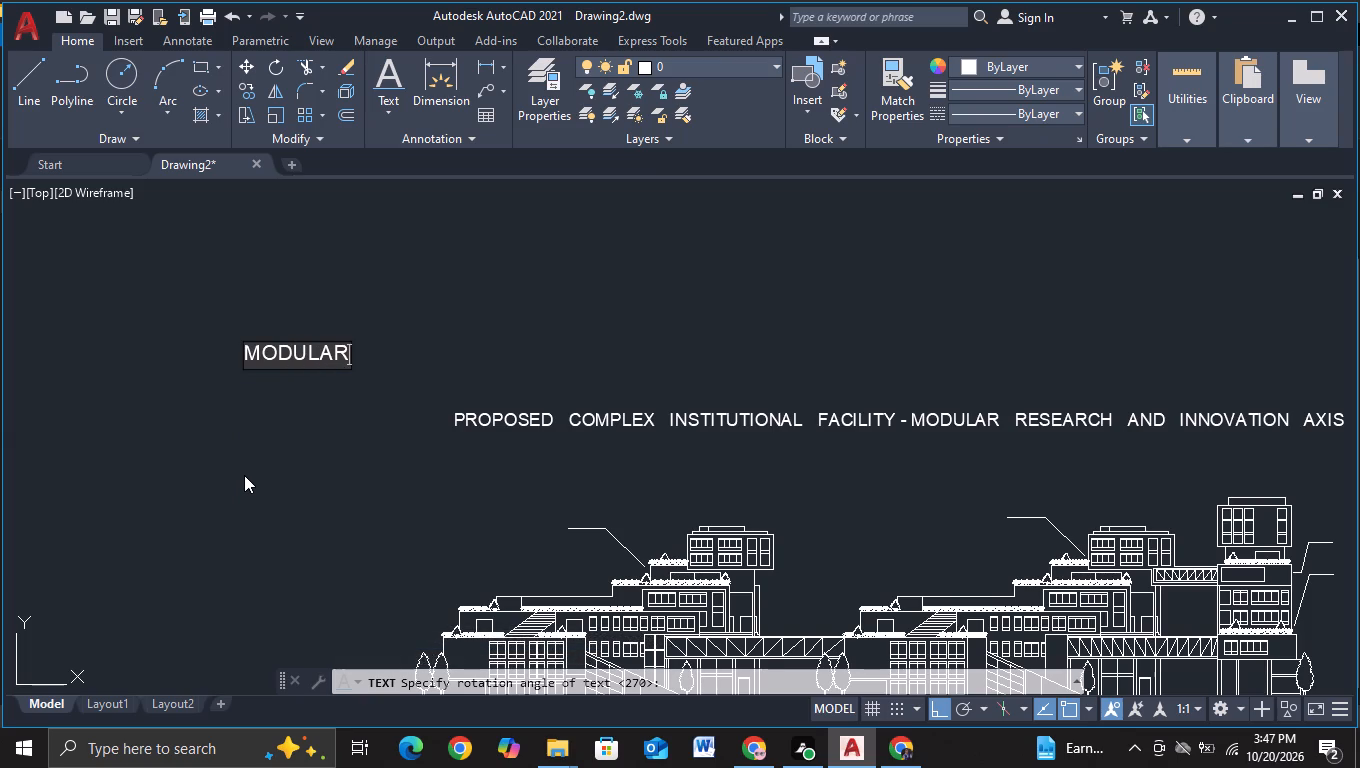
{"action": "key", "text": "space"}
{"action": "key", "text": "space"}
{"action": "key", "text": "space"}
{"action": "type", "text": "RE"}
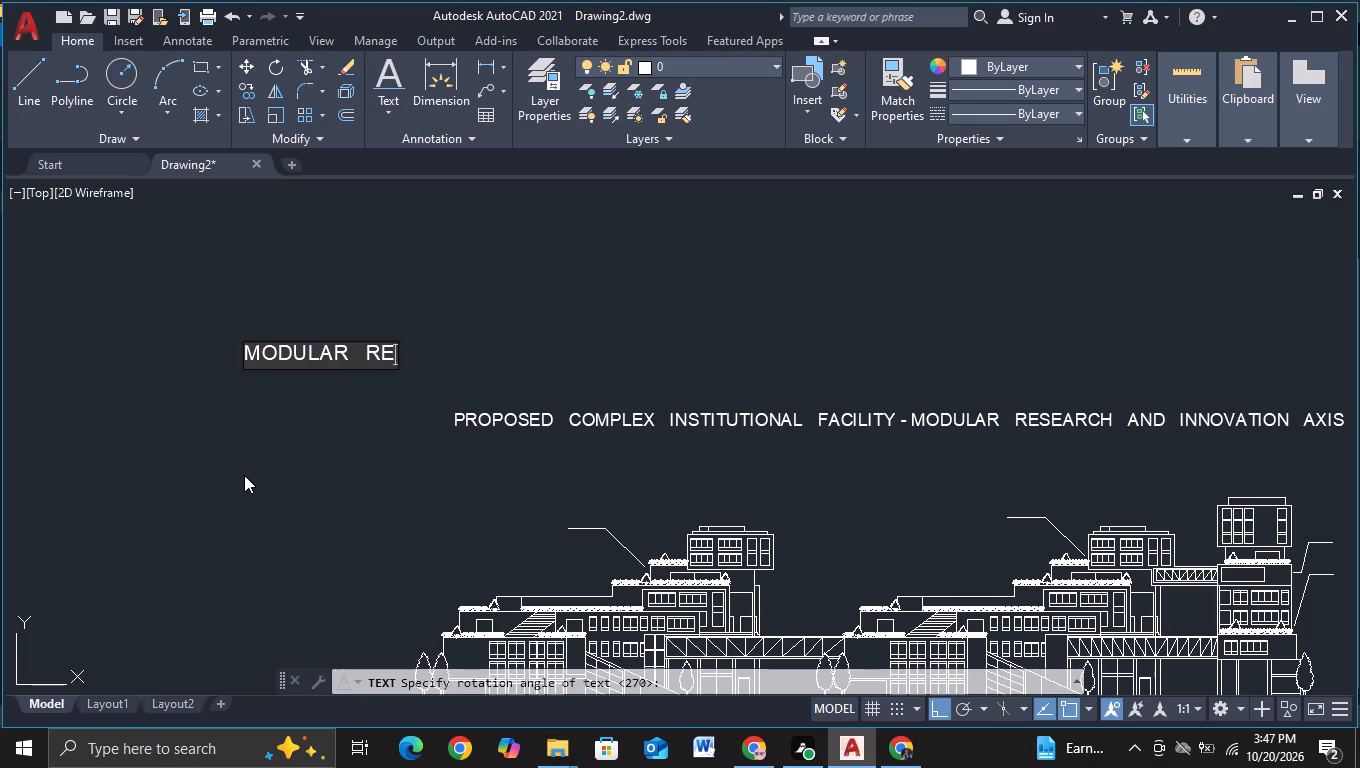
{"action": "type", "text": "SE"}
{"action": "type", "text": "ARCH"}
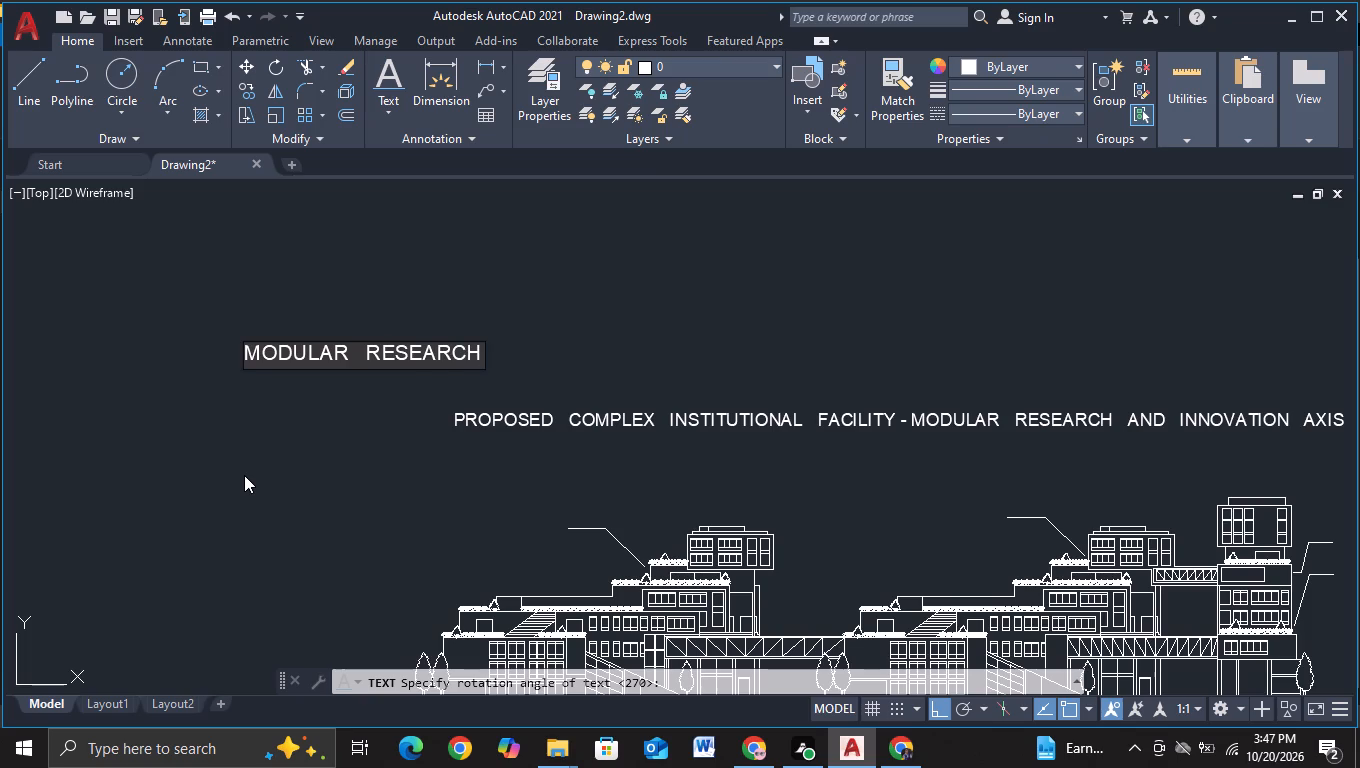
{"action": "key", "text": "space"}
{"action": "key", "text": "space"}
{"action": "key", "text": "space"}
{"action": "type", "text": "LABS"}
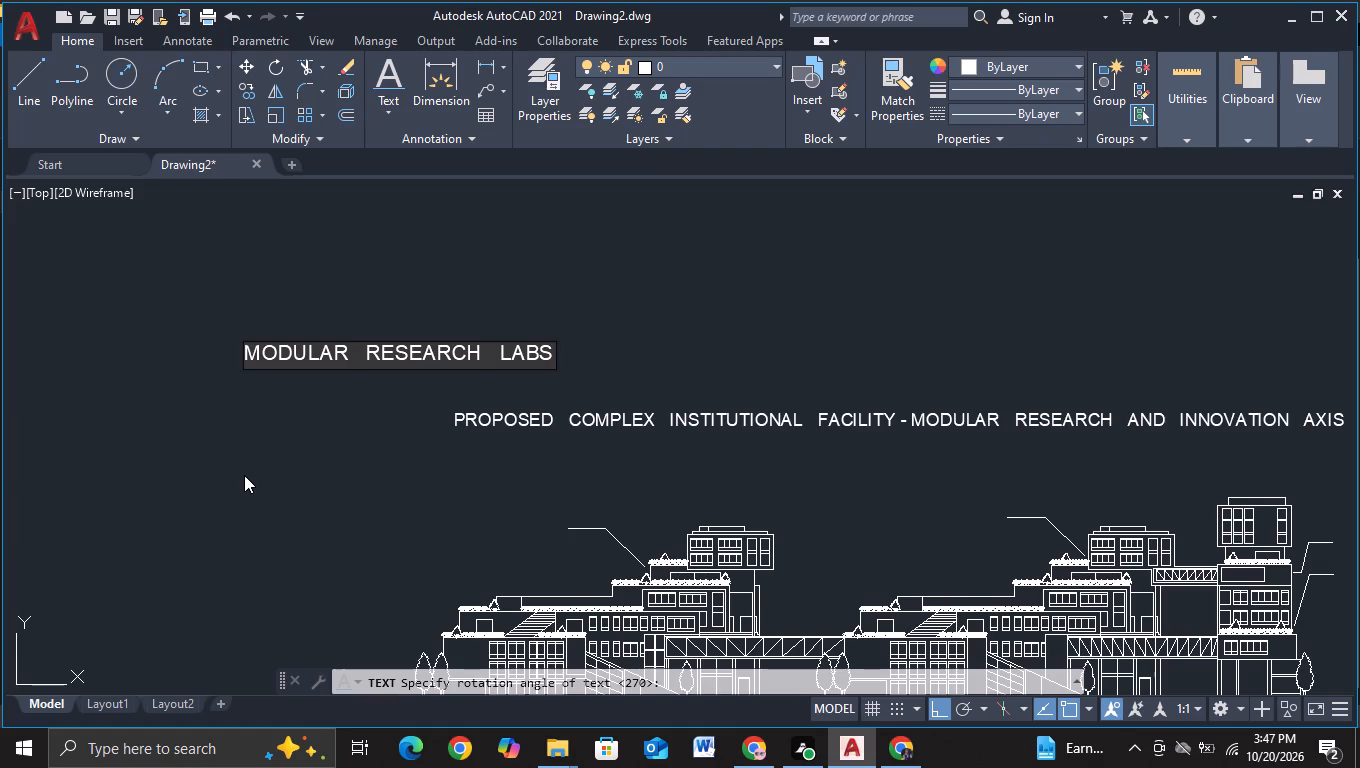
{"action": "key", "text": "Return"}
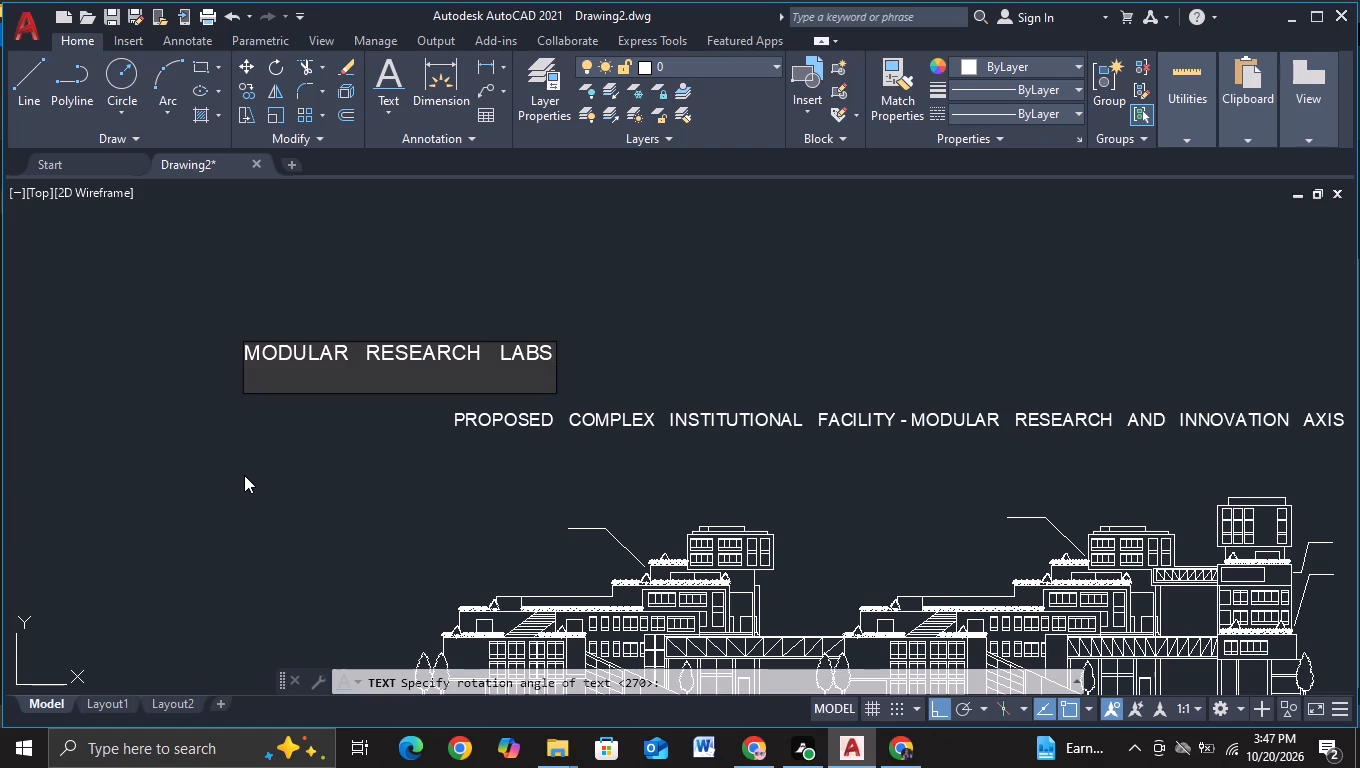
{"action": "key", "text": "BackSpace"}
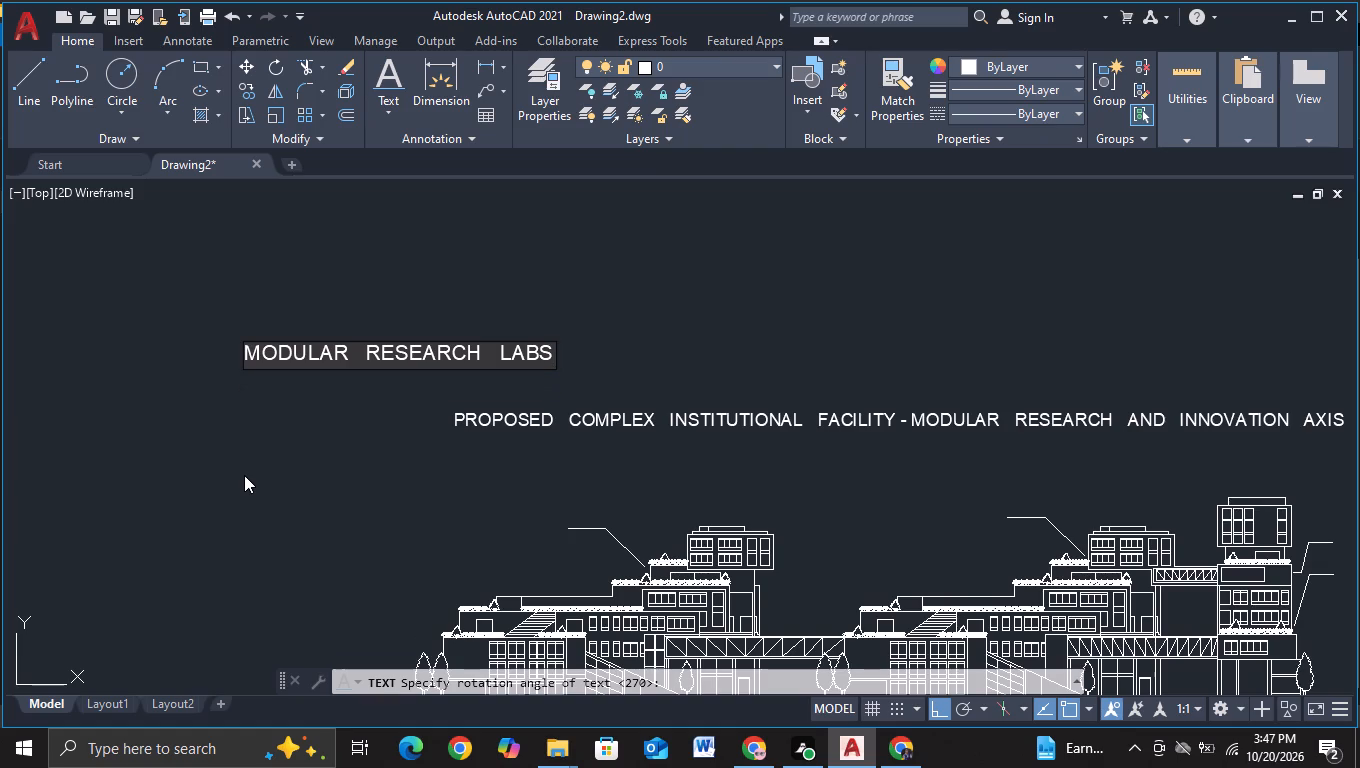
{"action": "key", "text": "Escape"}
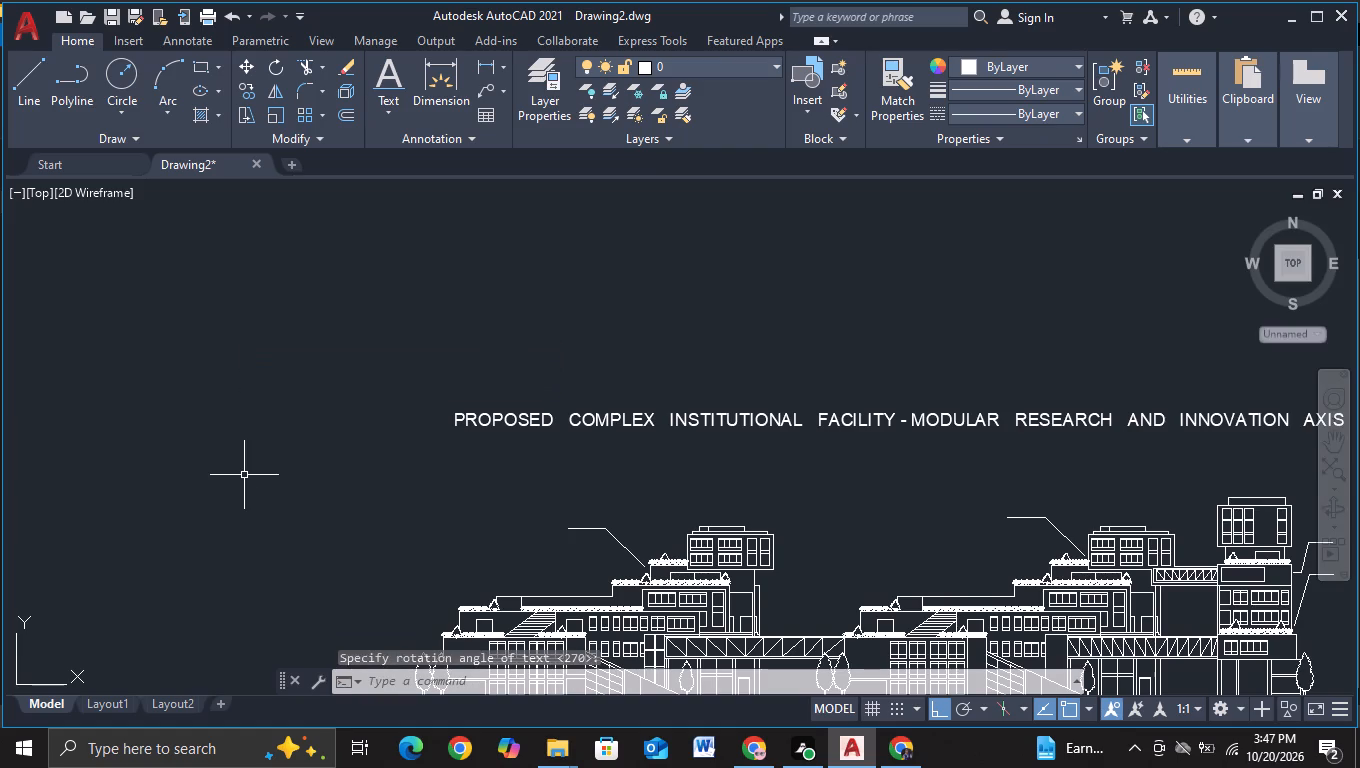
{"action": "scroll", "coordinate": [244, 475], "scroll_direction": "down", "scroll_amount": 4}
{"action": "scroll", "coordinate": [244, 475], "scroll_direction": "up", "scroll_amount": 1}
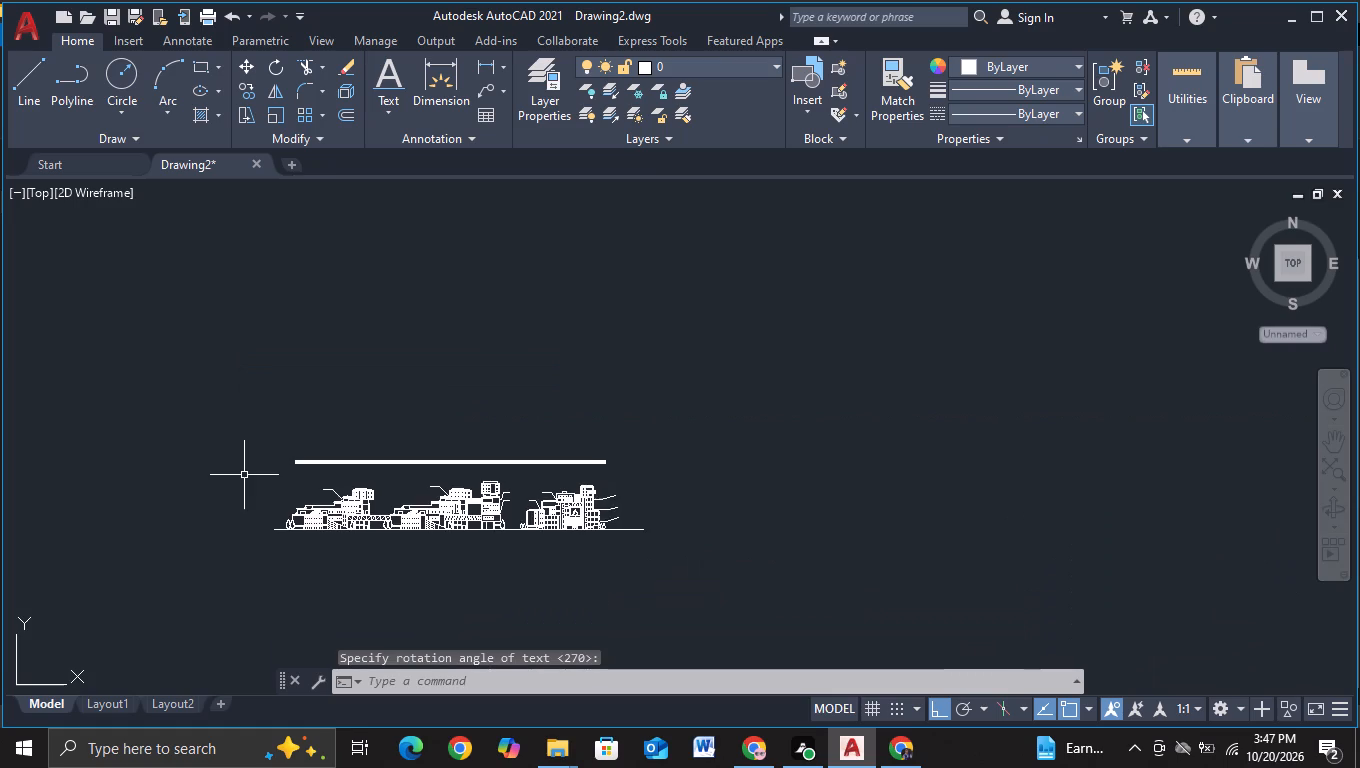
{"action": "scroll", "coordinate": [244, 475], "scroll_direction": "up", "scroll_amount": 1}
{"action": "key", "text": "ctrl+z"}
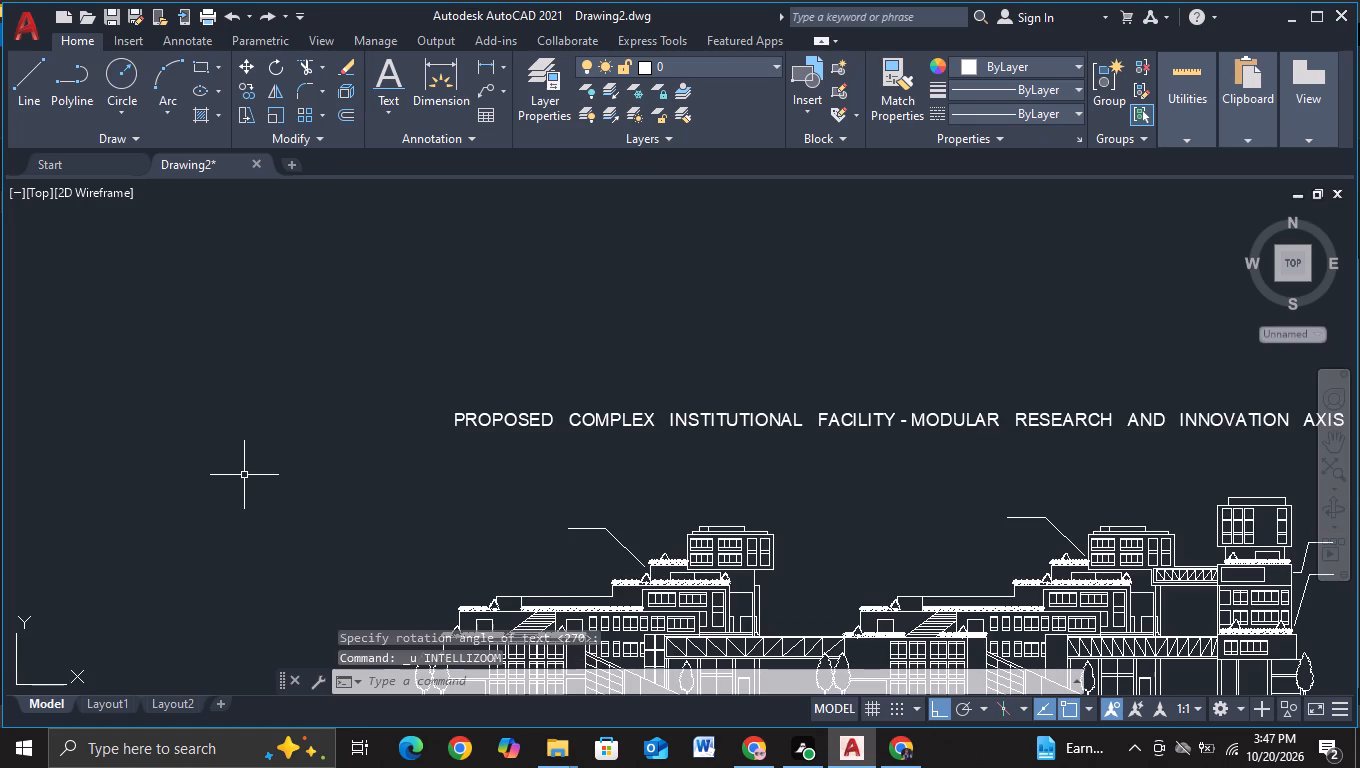
Add the single-line text MODULAR RESEARCH LABS beyond the left end of the project title, running vertically downward at 270° rotation.
{"action": "left_click", "coordinate": [385, 110]}
{"action": "left_click", "coordinate": [403, 180]}
{"action": "left_click", "coordinate": [168, 306]}
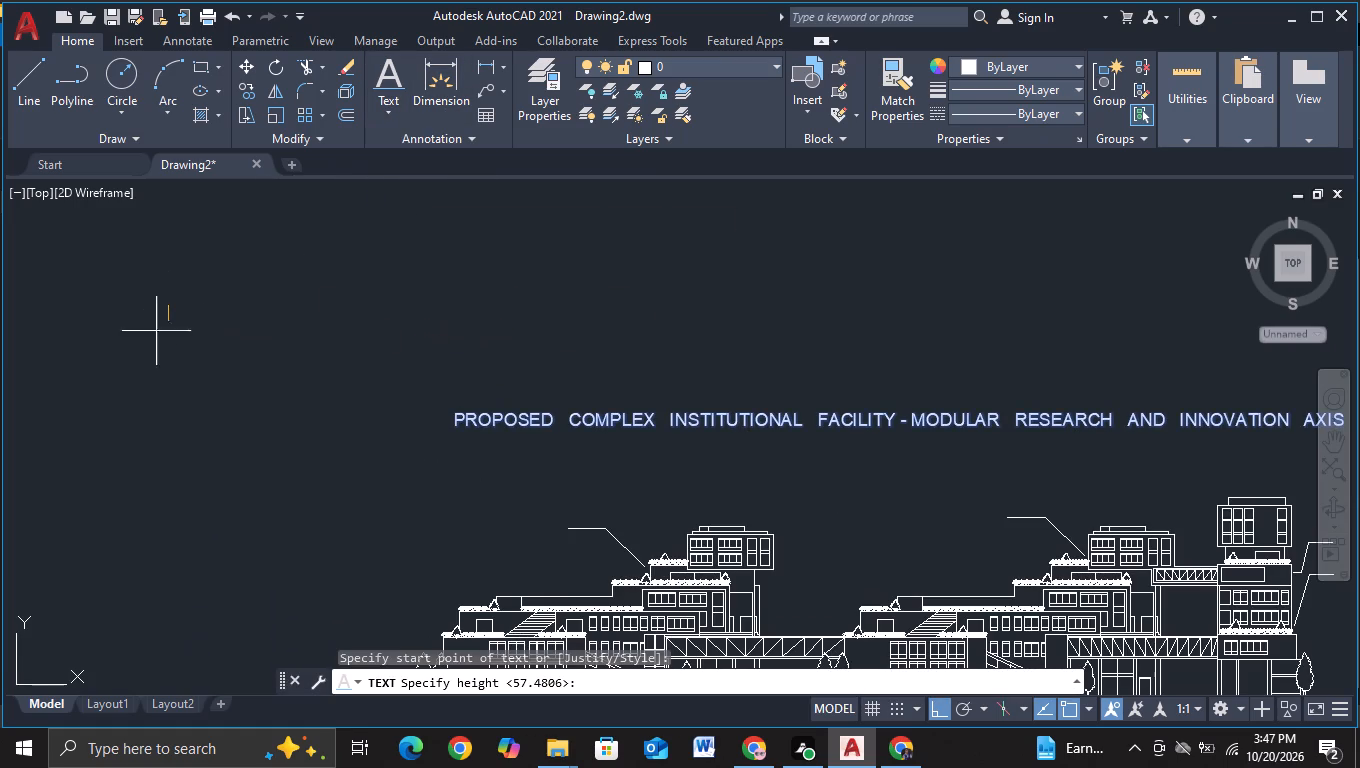
{"action": "left_click", "coordinate": [164, 326]}
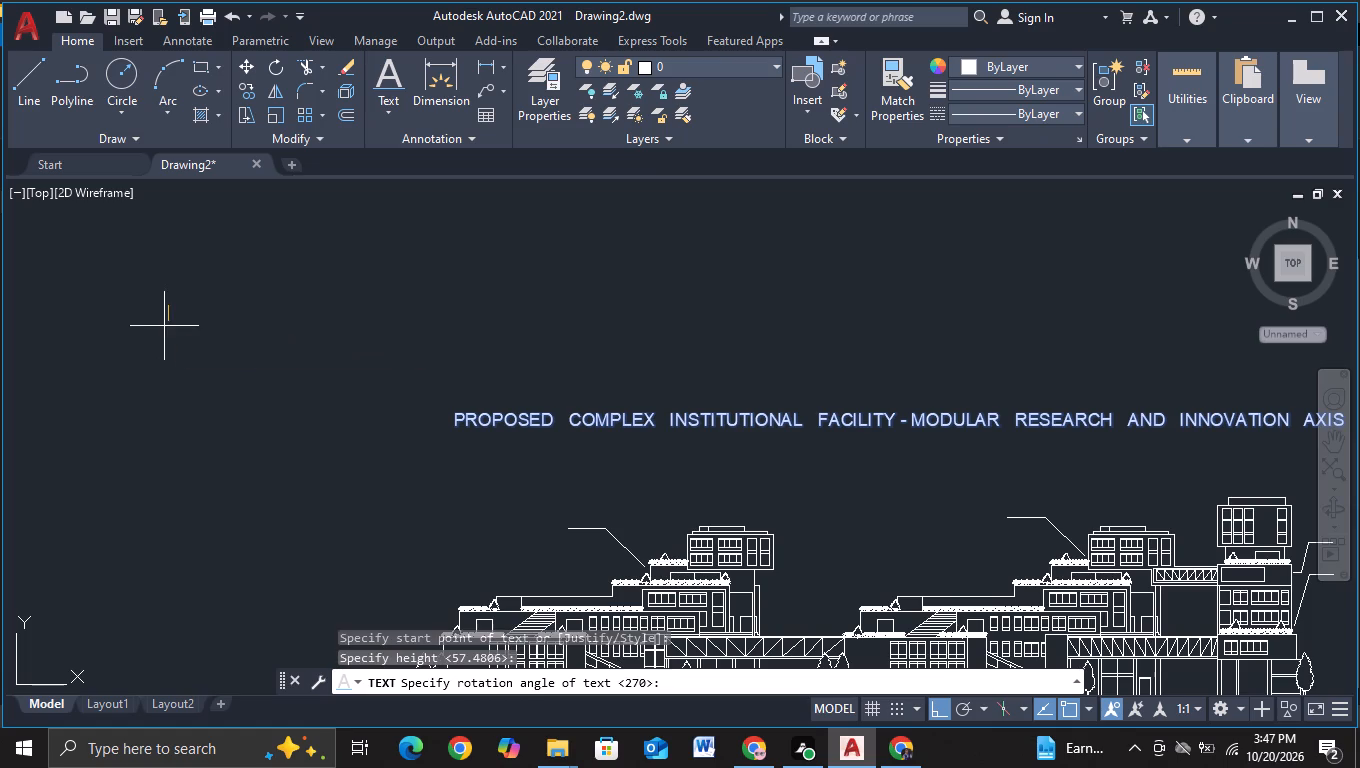
{"action": "left_click", "coordinate": [182, 326]}
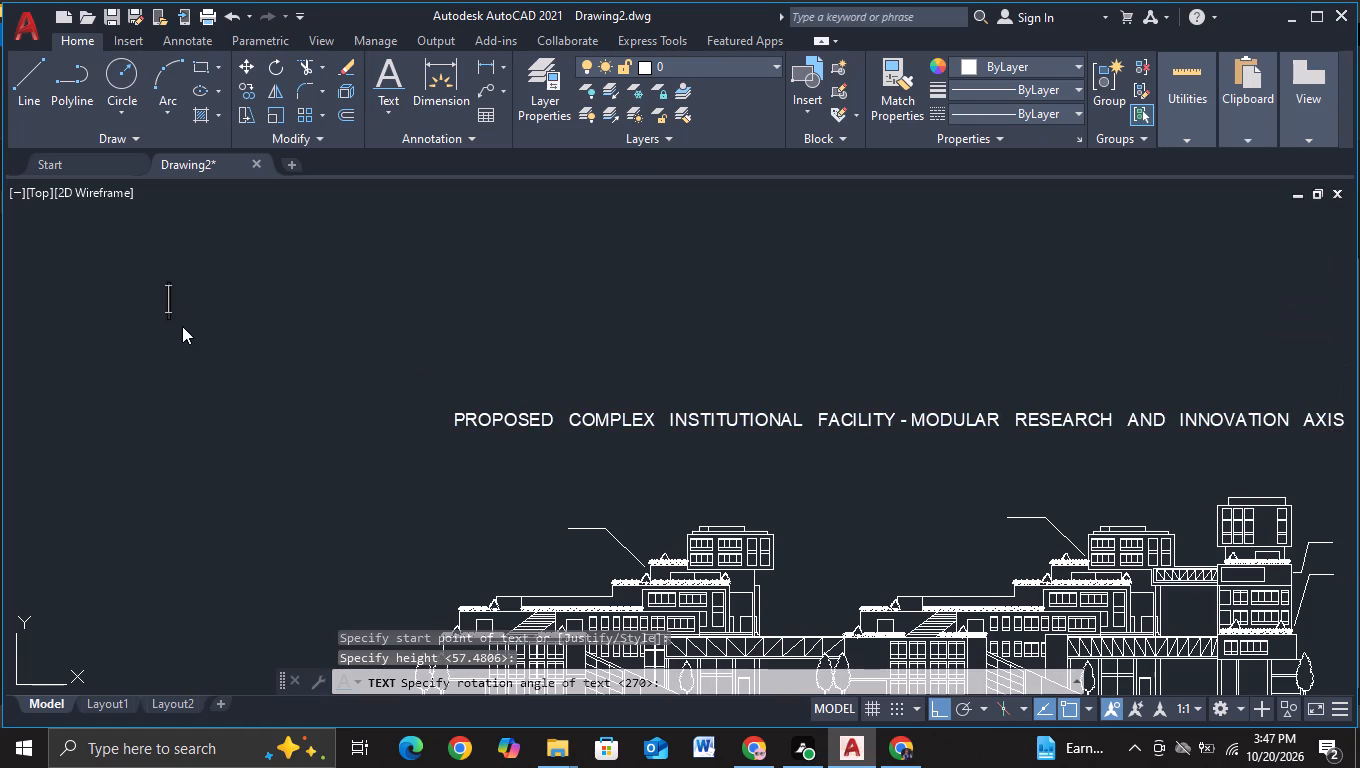
{"action": "type", "text": "MODU"}
{"action": "type", "text": "LAR"}
{"action": "key", "text": "space"}
{"action": "key", "text": "space"}
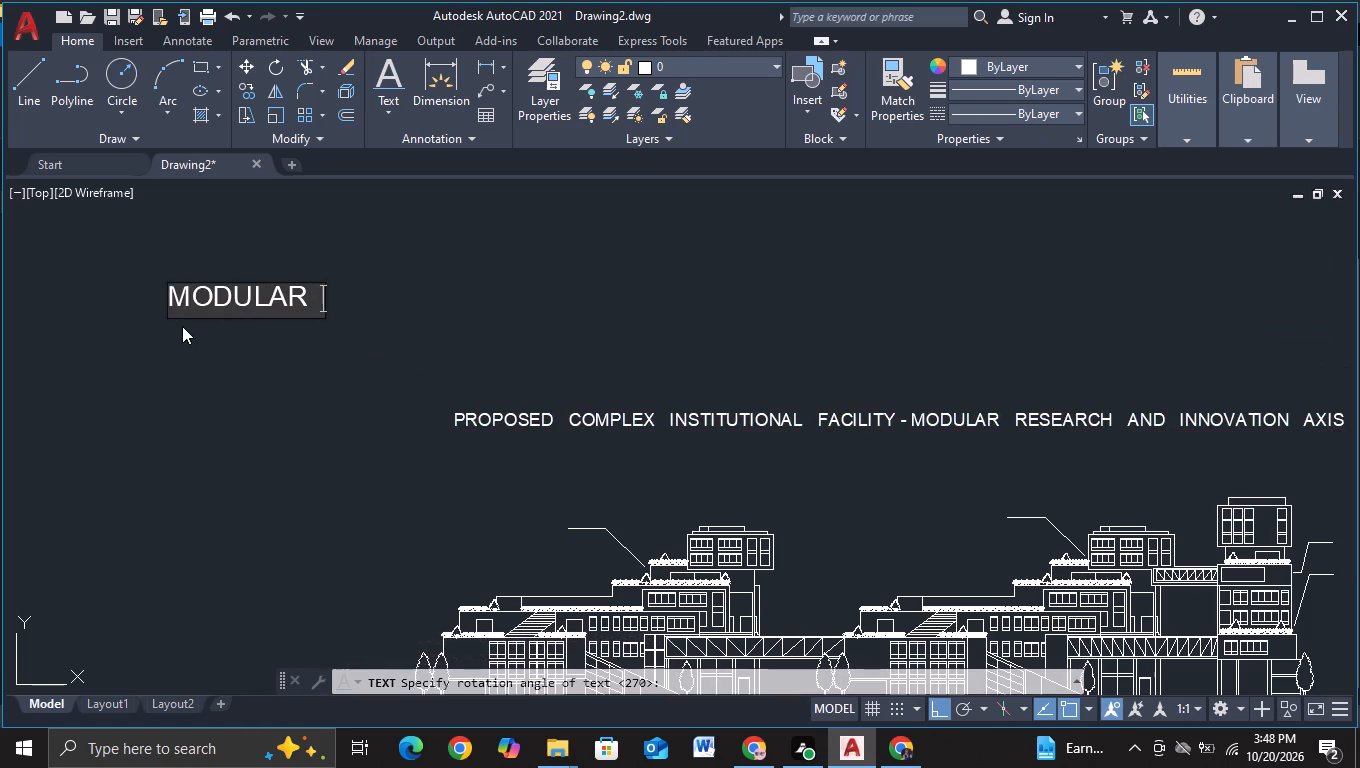
{"action": "key", "text": "space"}
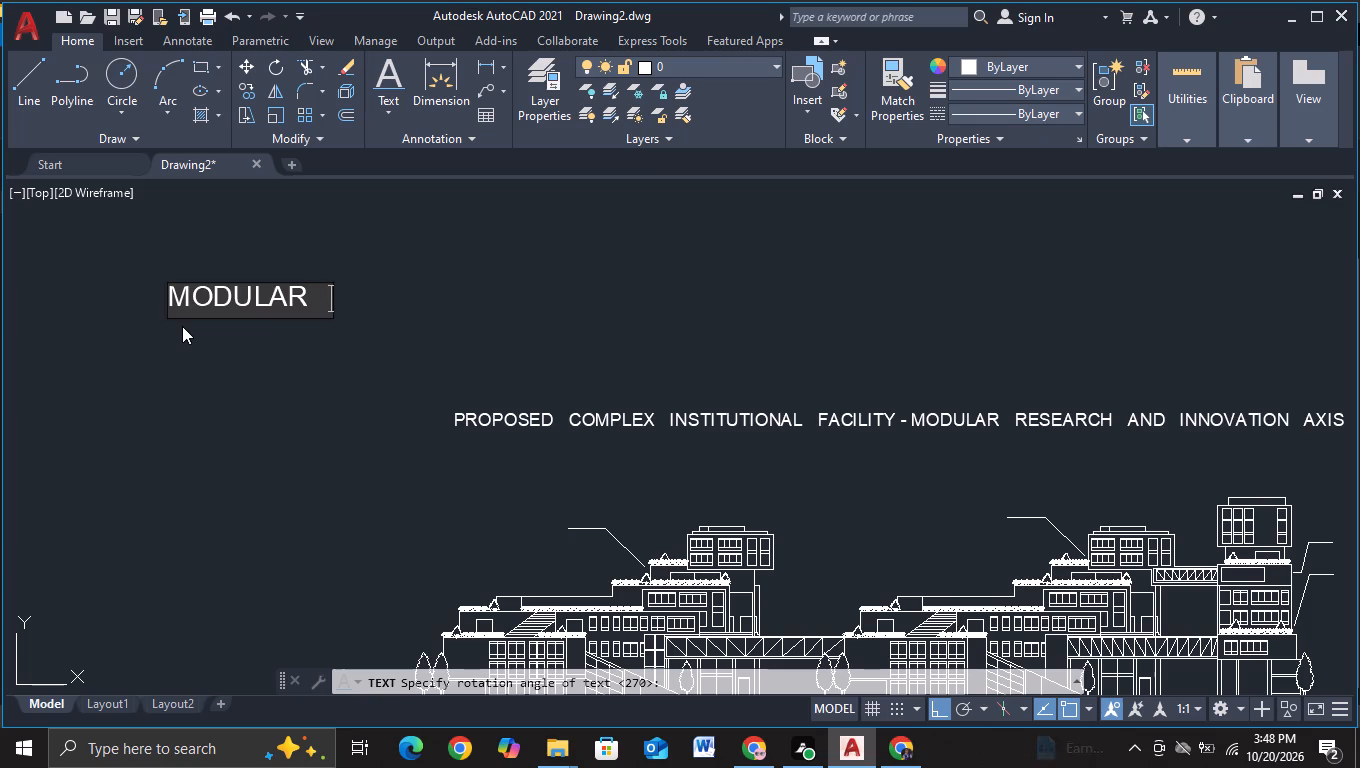
{"action": "type", "text": "RE"}
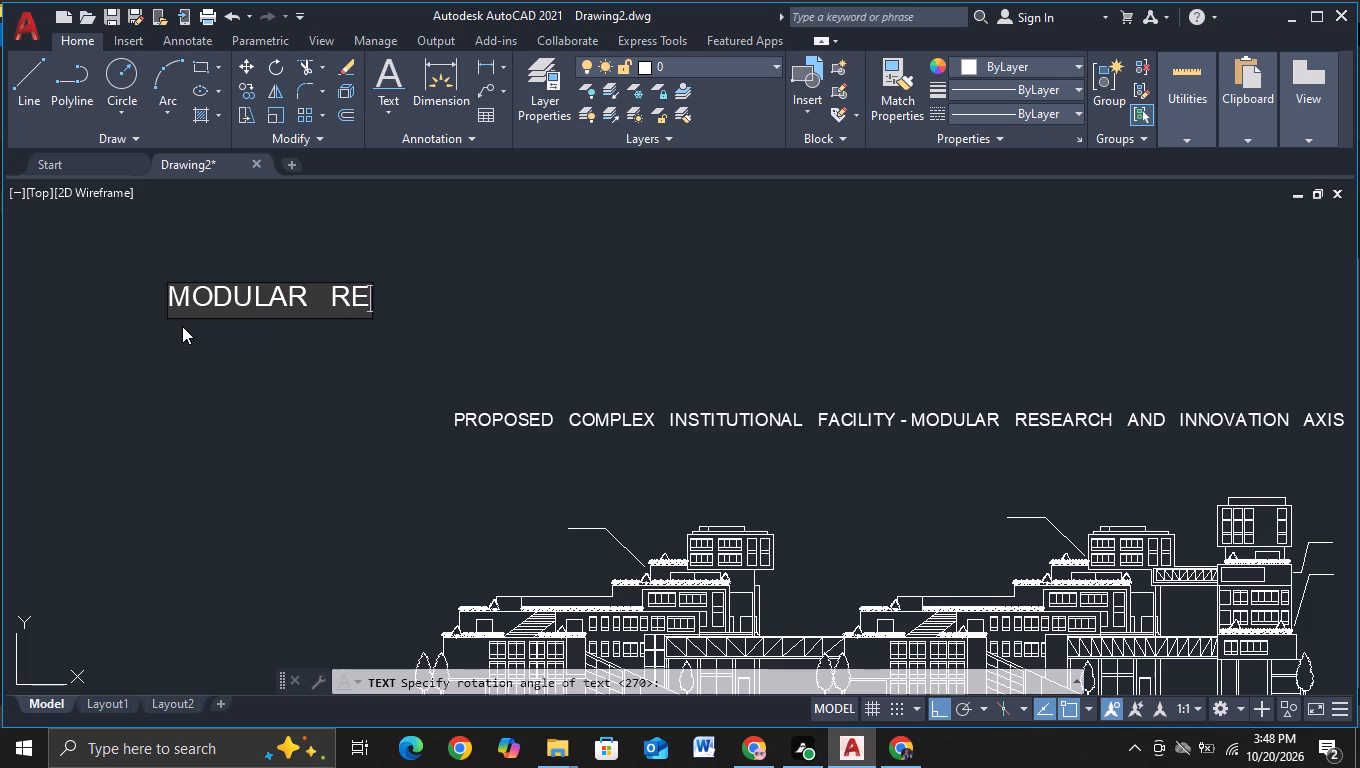
{"action": "key", "text": "s"}
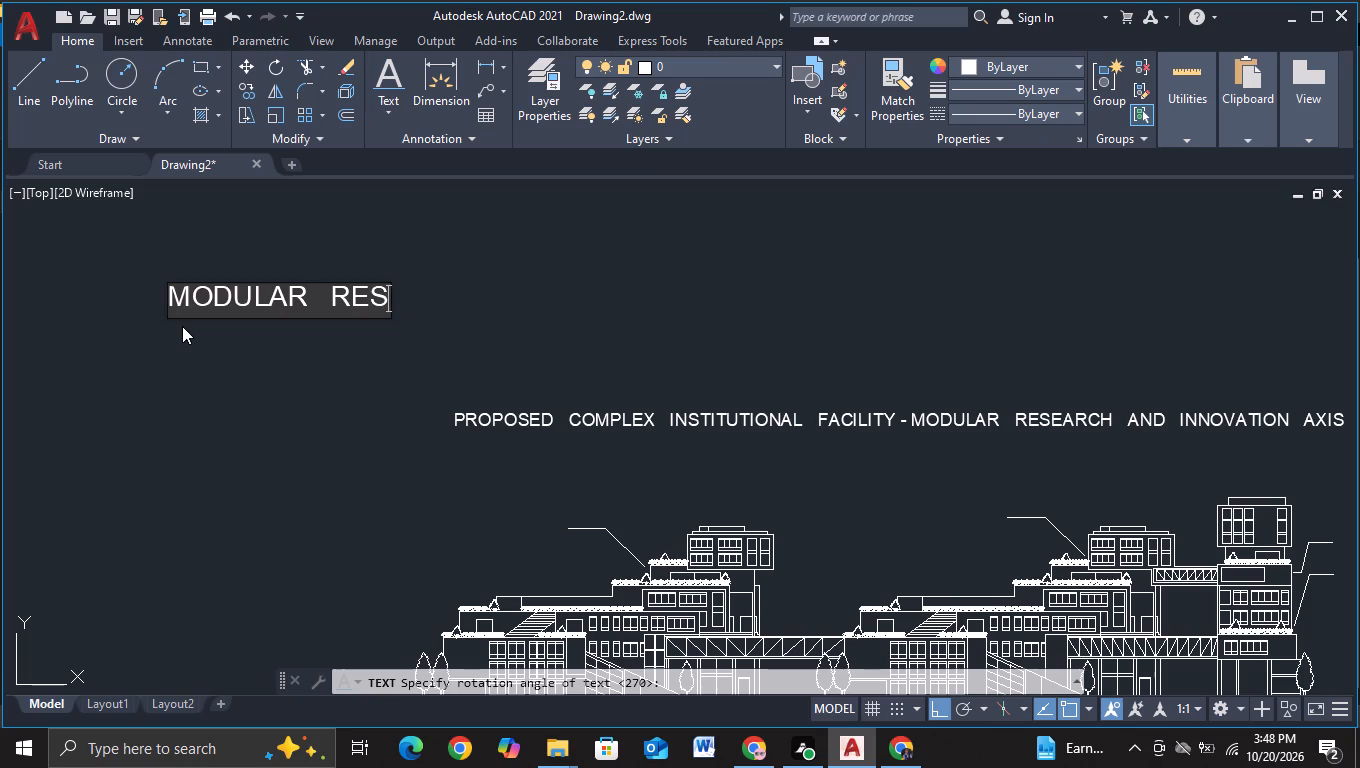
{"action": "type", "text": "EARCH"}
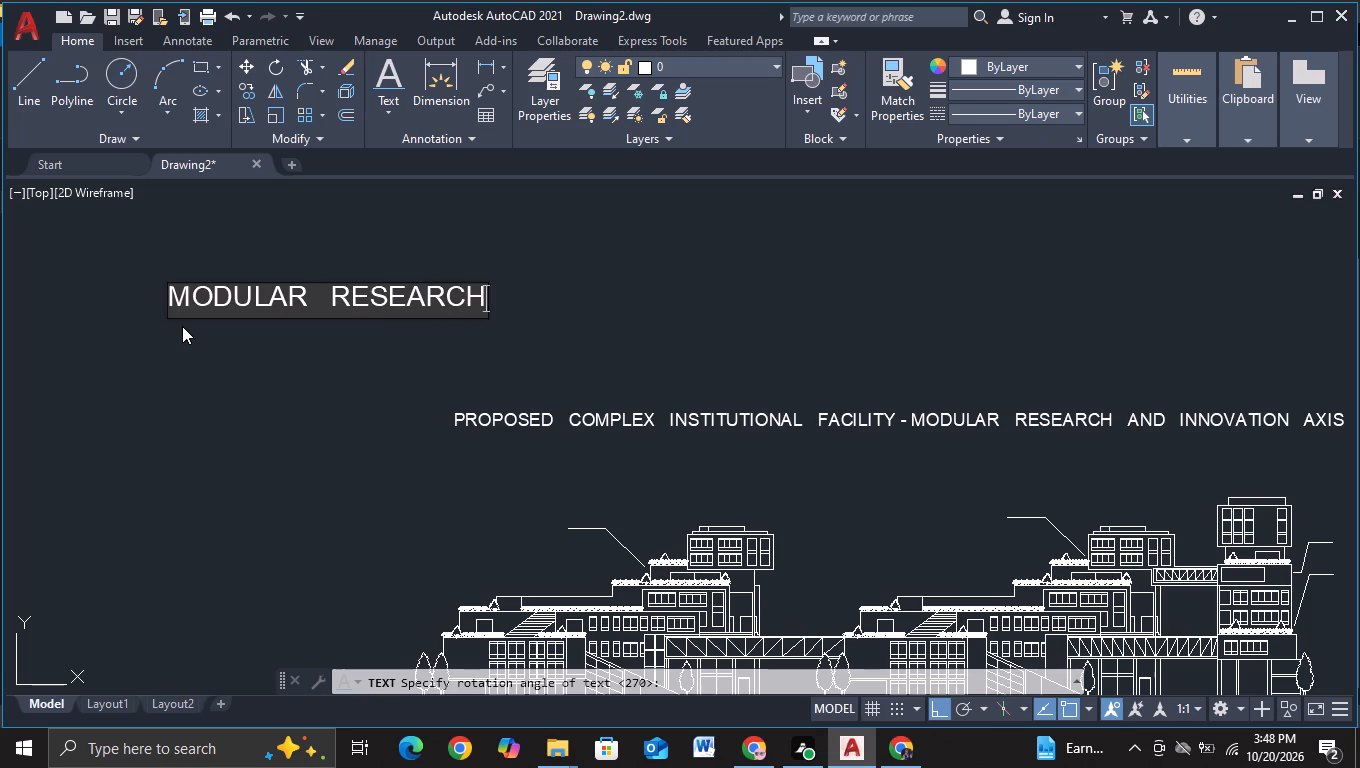
{"action": "key", "text": "space"}
{"action": "key", "text": "space"}
{"action": "key", "text": "space"}
{"action": "type", "text": "LABS"}
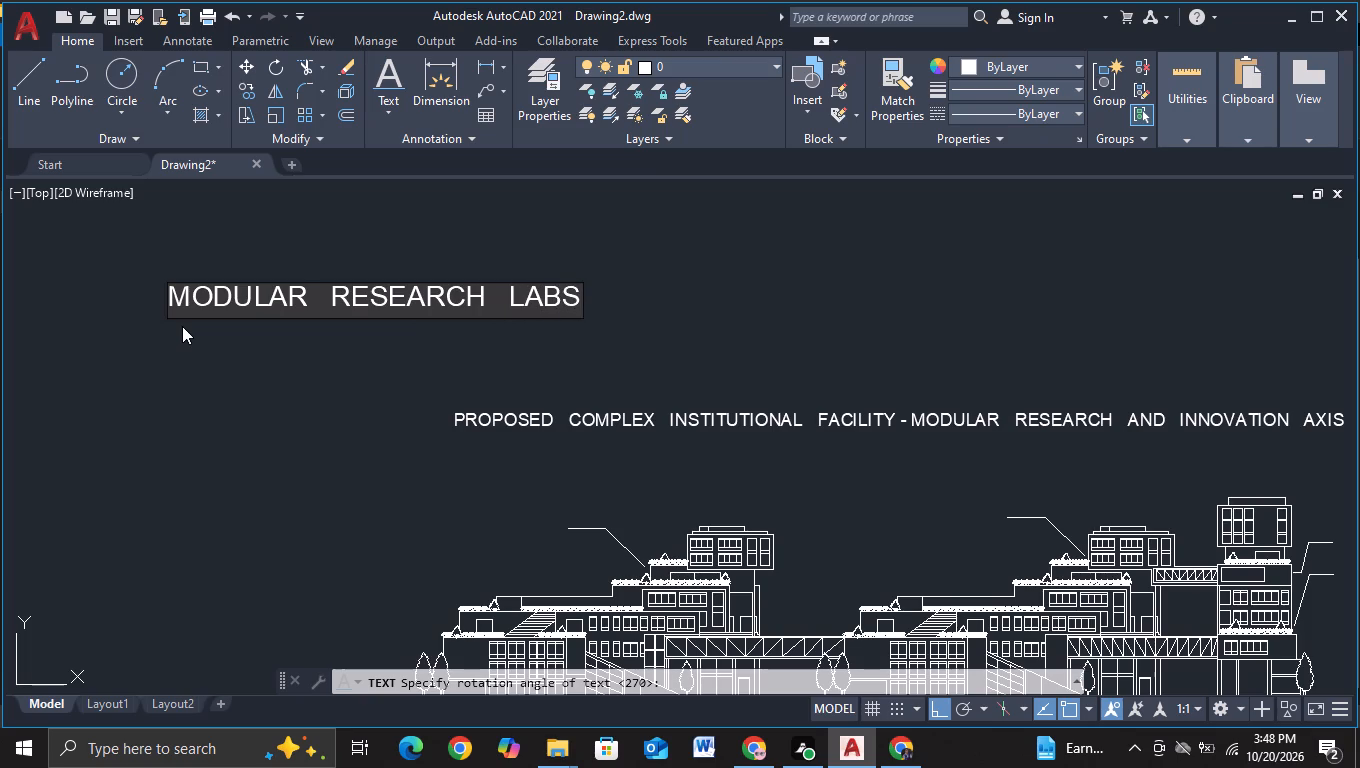
{"action": "left_click", "coordinate": [236, 371]}
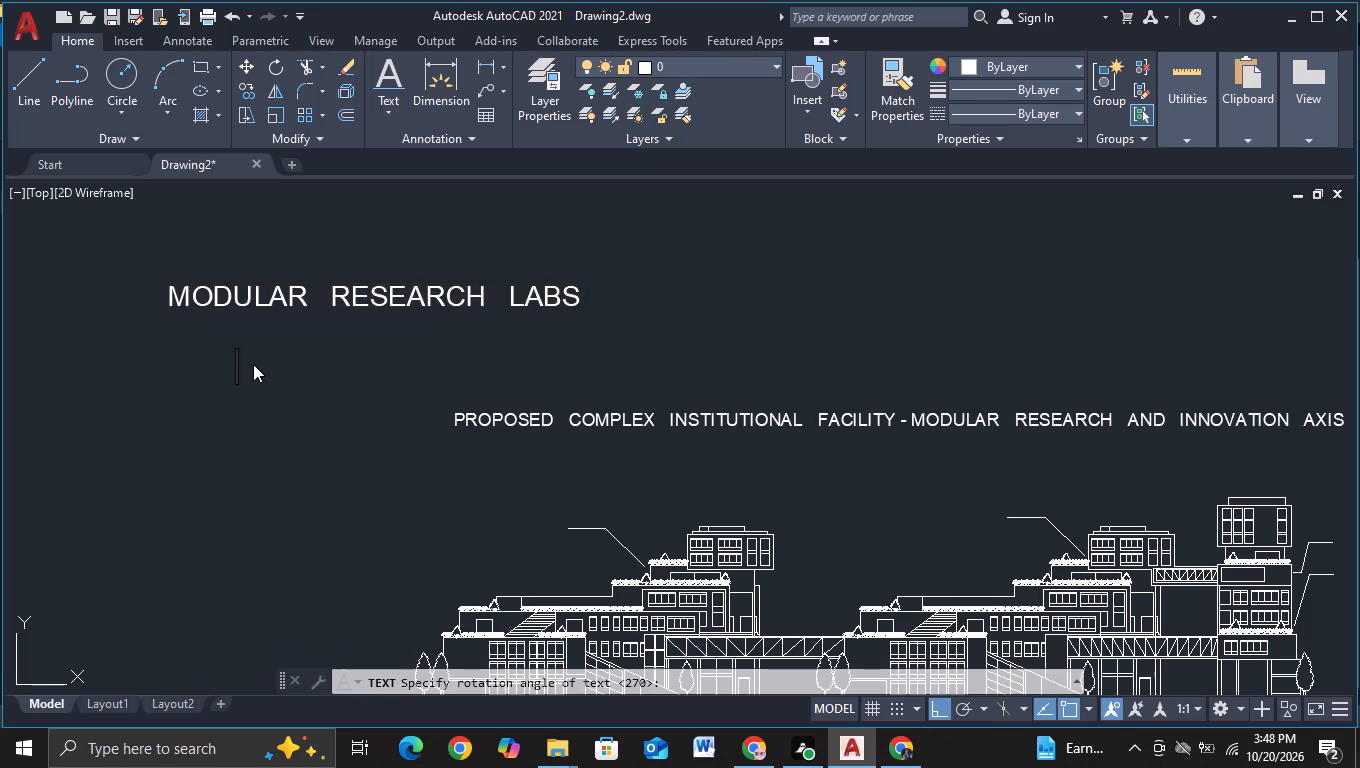
{"action": "key", "text": "Escape"}
Rotate the vertical MODULAR RESEARCH LABS text 90° about a point near its middle so it reads horizontally.
{"action": "scroll", "coordinate": [234, 359], "scroll_direction": "down", "scroll_amount": 3}
{"action": "middle_click_drag", "start_coordinate": [250, 376], "coordinate": [256, 373]}
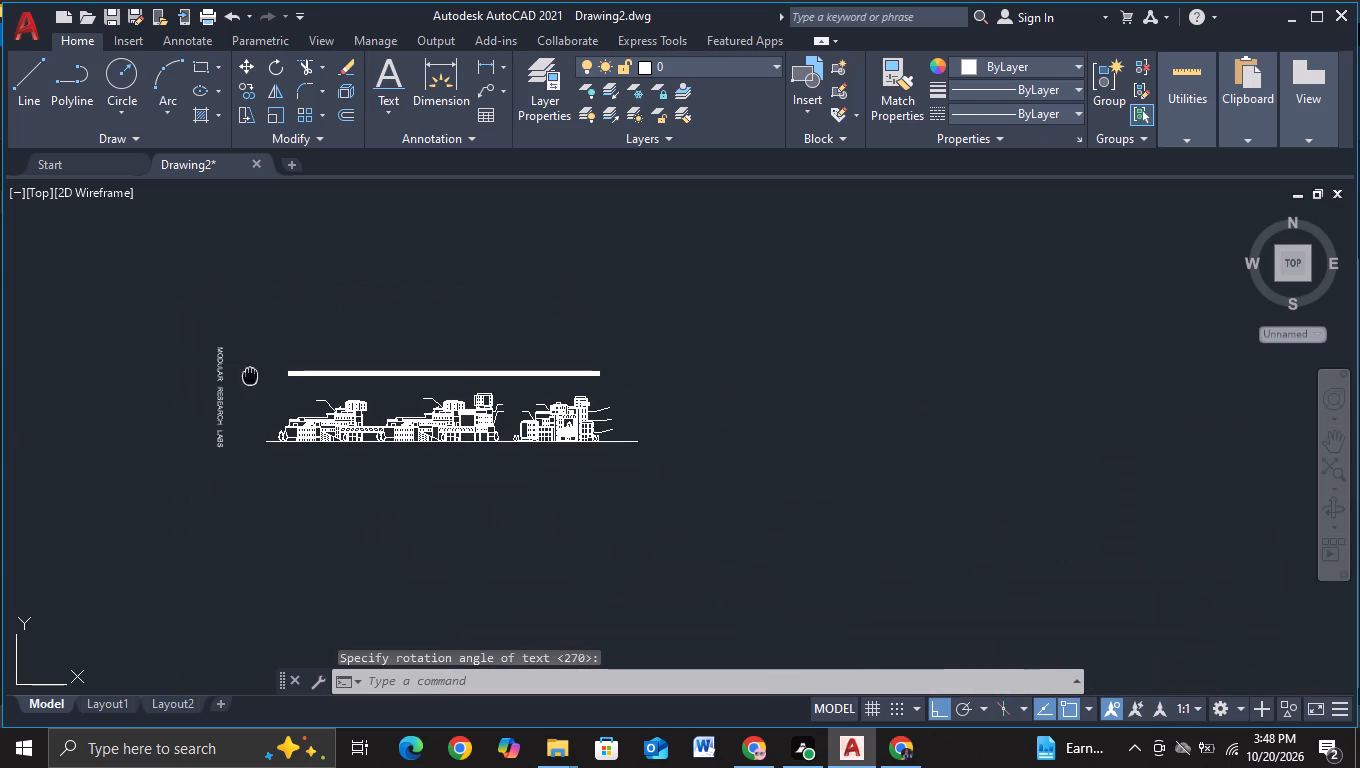
{"action": "middle_click_drag", "start_coordinate": [256, 373], "coordinate": [304, 334]}
{"action": "scroll", "coordinate": [296, 337], "scroll_direction": "up", "scroll_amount": 3}
{"action": "left_click", "coordinate": [190, 415]}
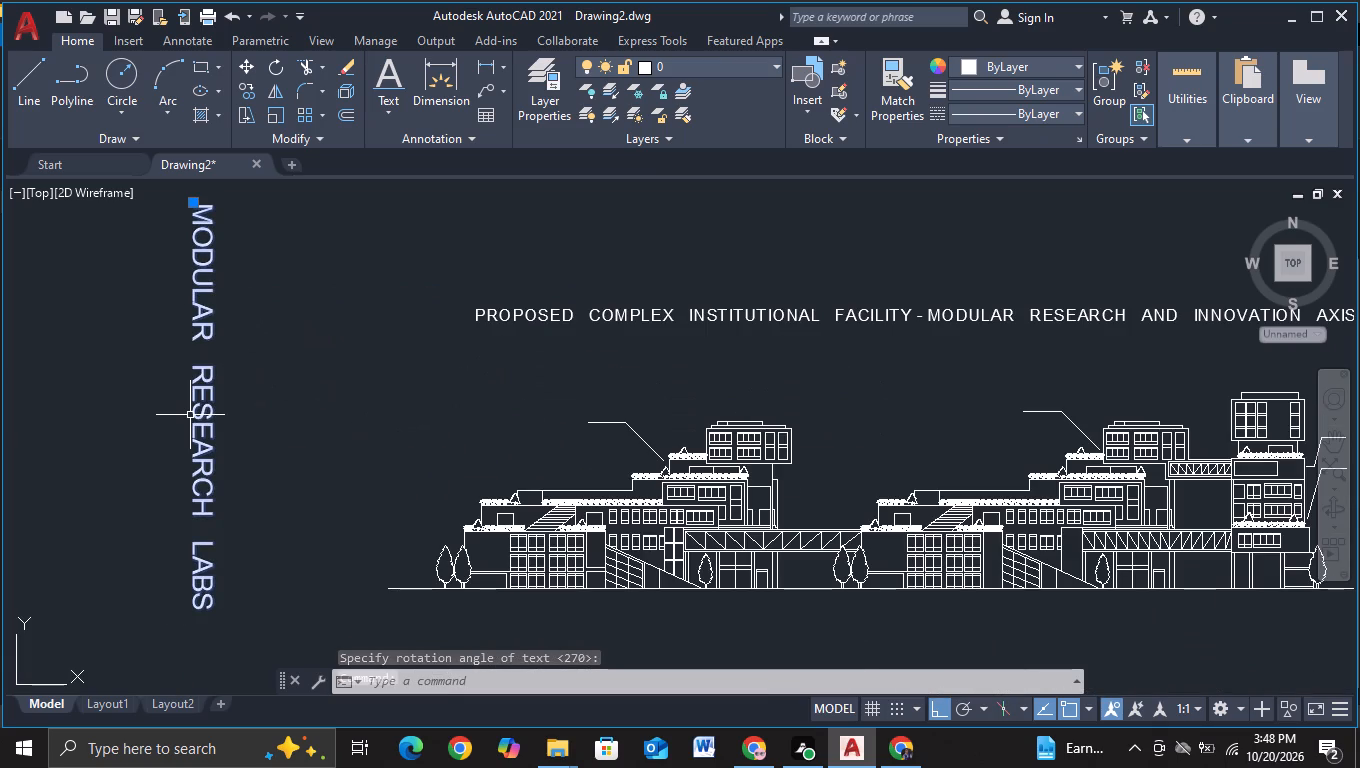
{"action": "key", "text": "r"}
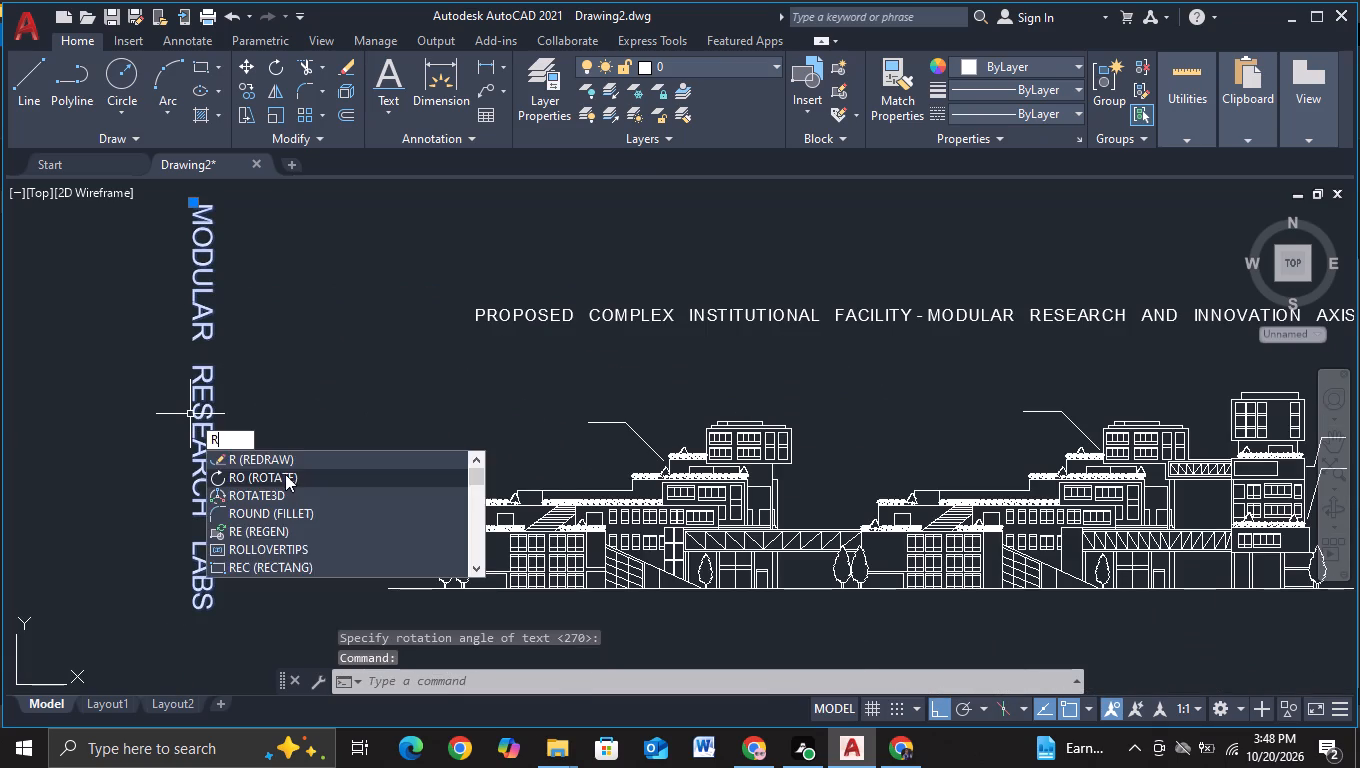
{"action": "left_click", "coordinate": [285, 474]}
{"action": "left_click", "coordinate": [192, 429]}
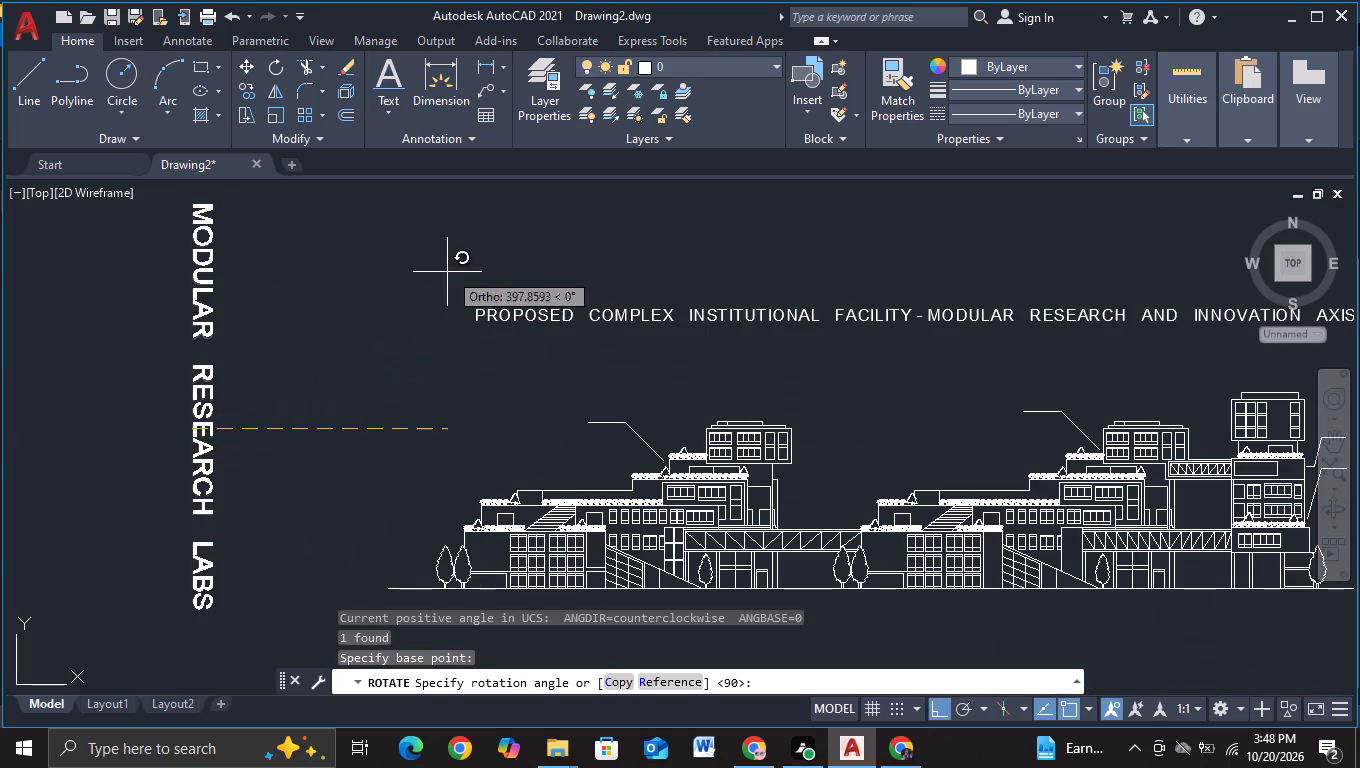
{"action": "scroll", "coordinate": [376, 235], "scroll_direction": "down", "scroll_amount": 2}
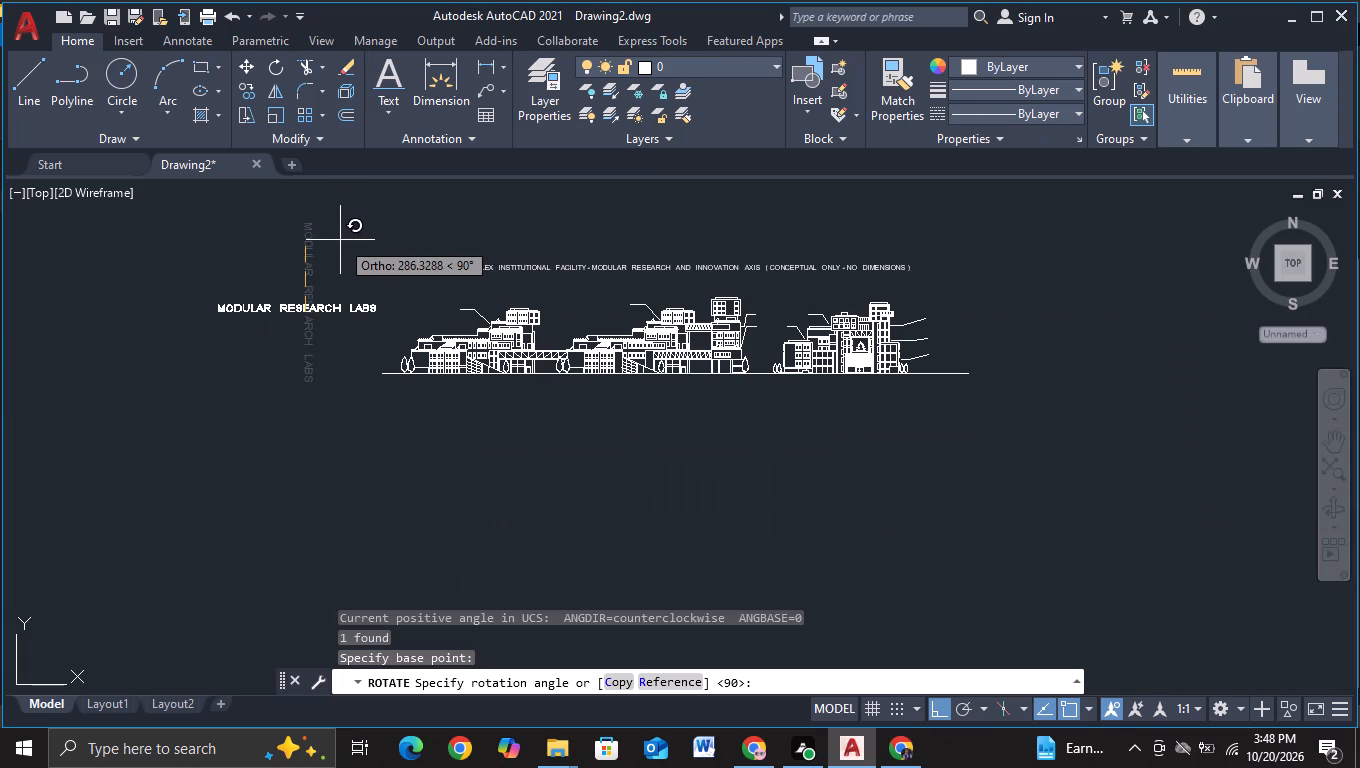
{"action": "left_click", "coordinate": [340, 240]}
Scale the MODULAR RESEARCH LABS text down freehand to about a quarter of its size.
{"action": "left_click", "coordinate": [304, 309]}
{"action": "key", "text": "s"}
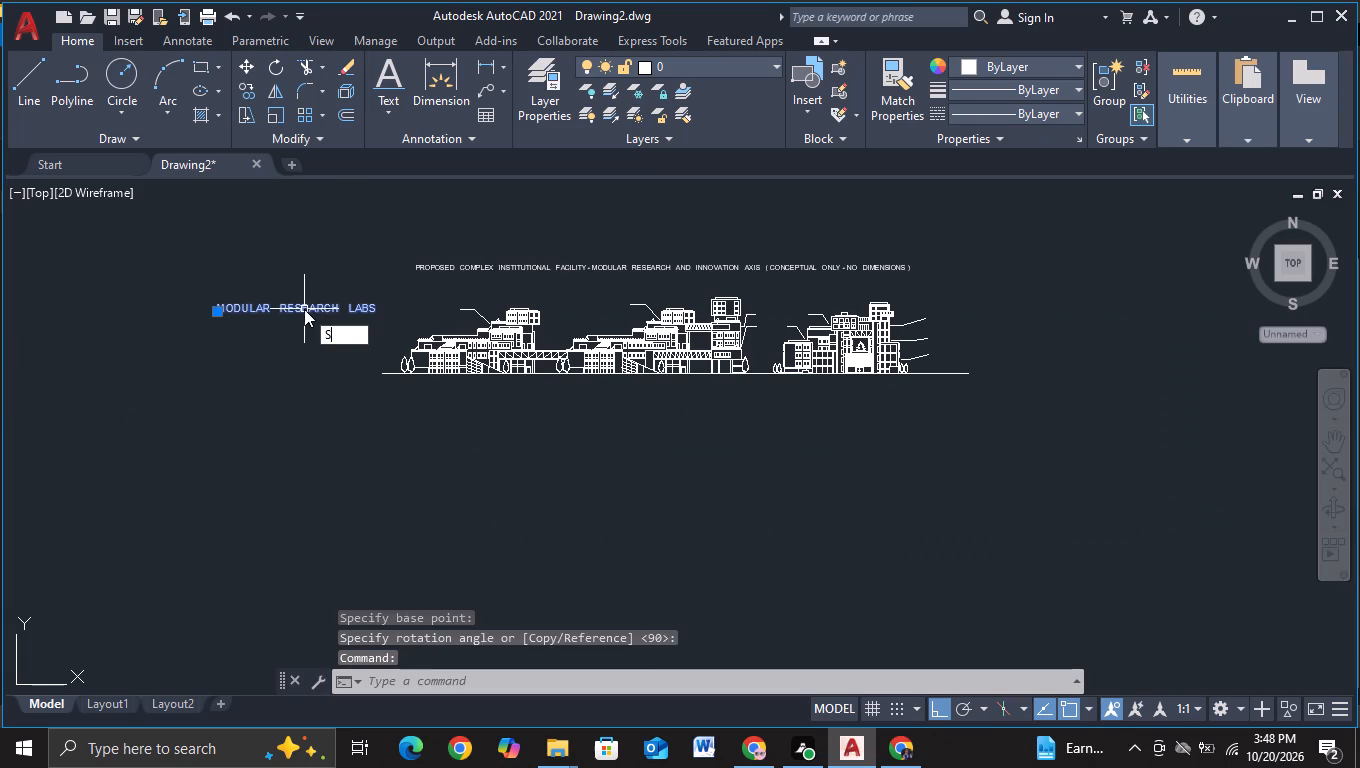
{"action": "left_click", "coordinate": [346, 372]}
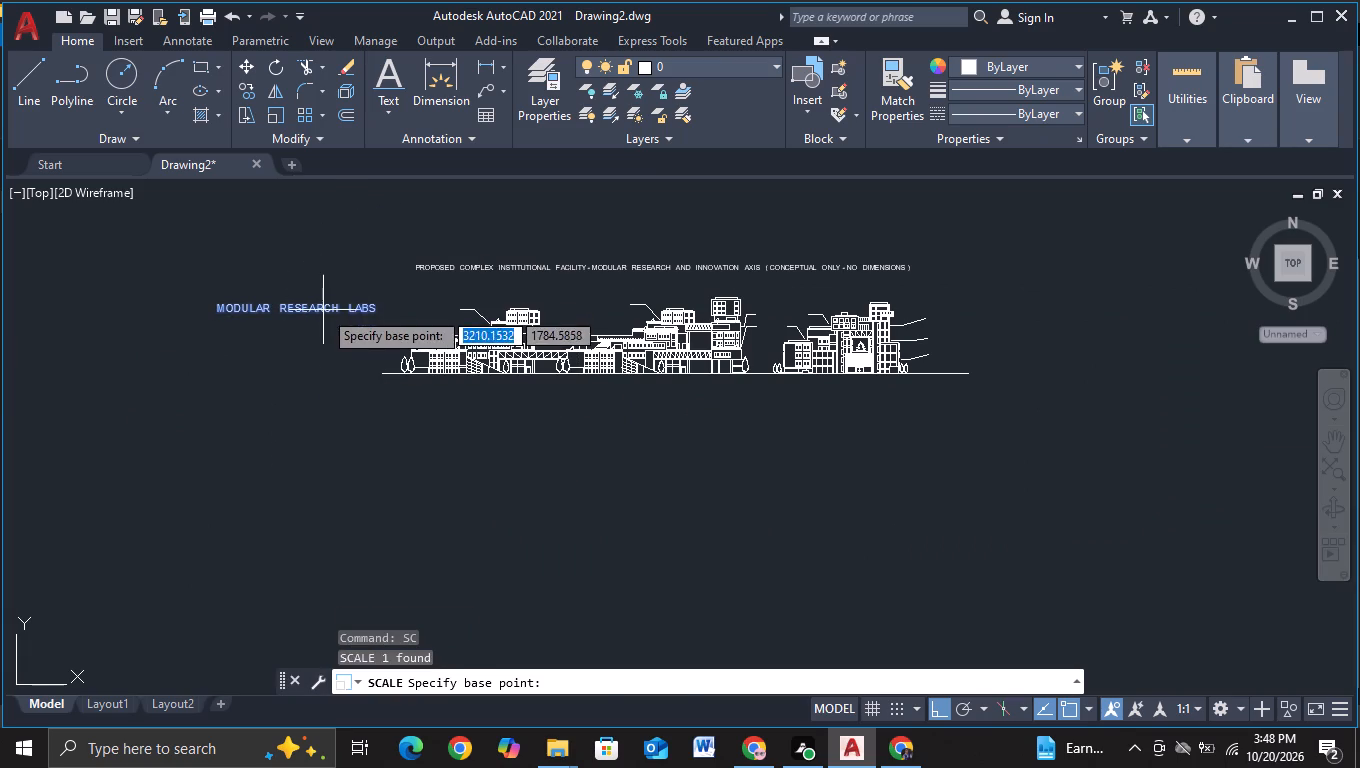
{"action": "left_click", "coordinate": [323, 310]}
{"action": "scroll", "coordinate": [342, 324], "scroll_direction": "up", "scroll_amount": 3}
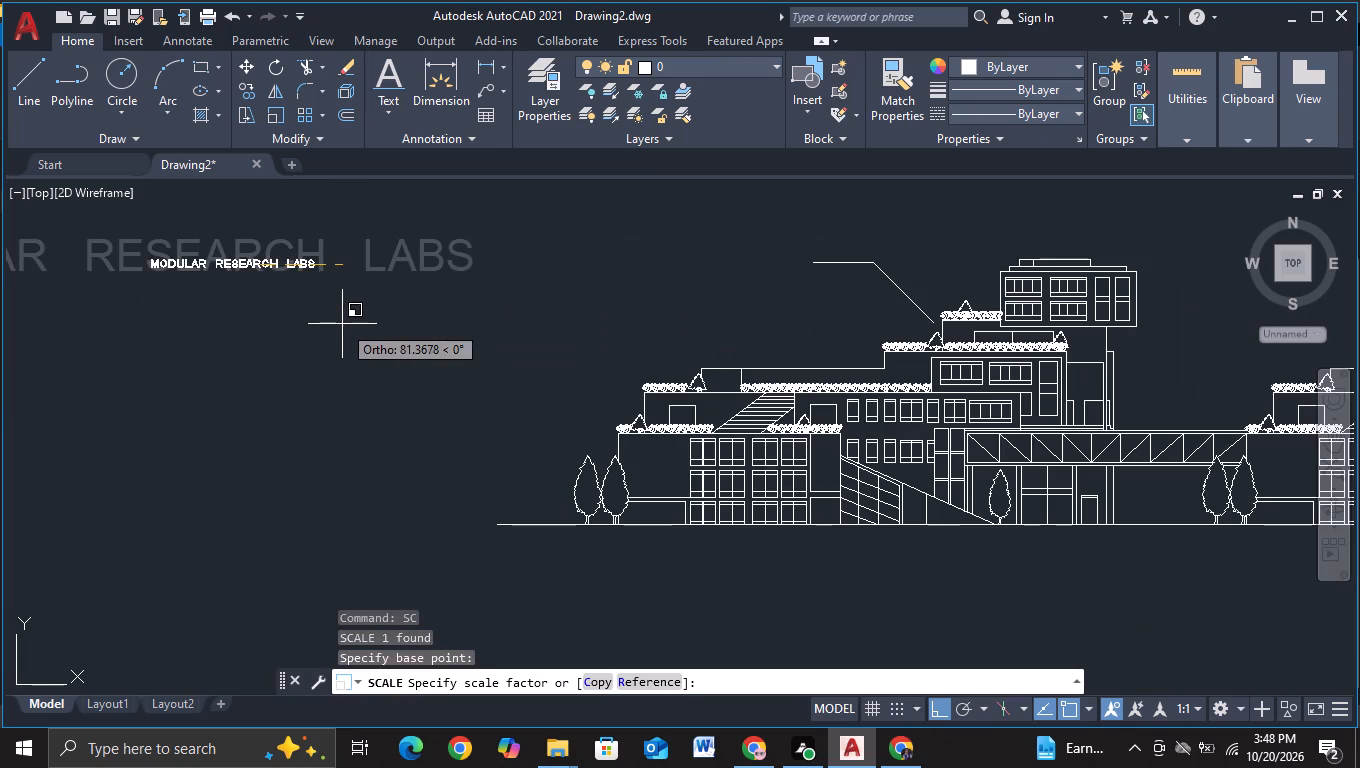
{"action": "left_click", "coordinate": [345, 319]}
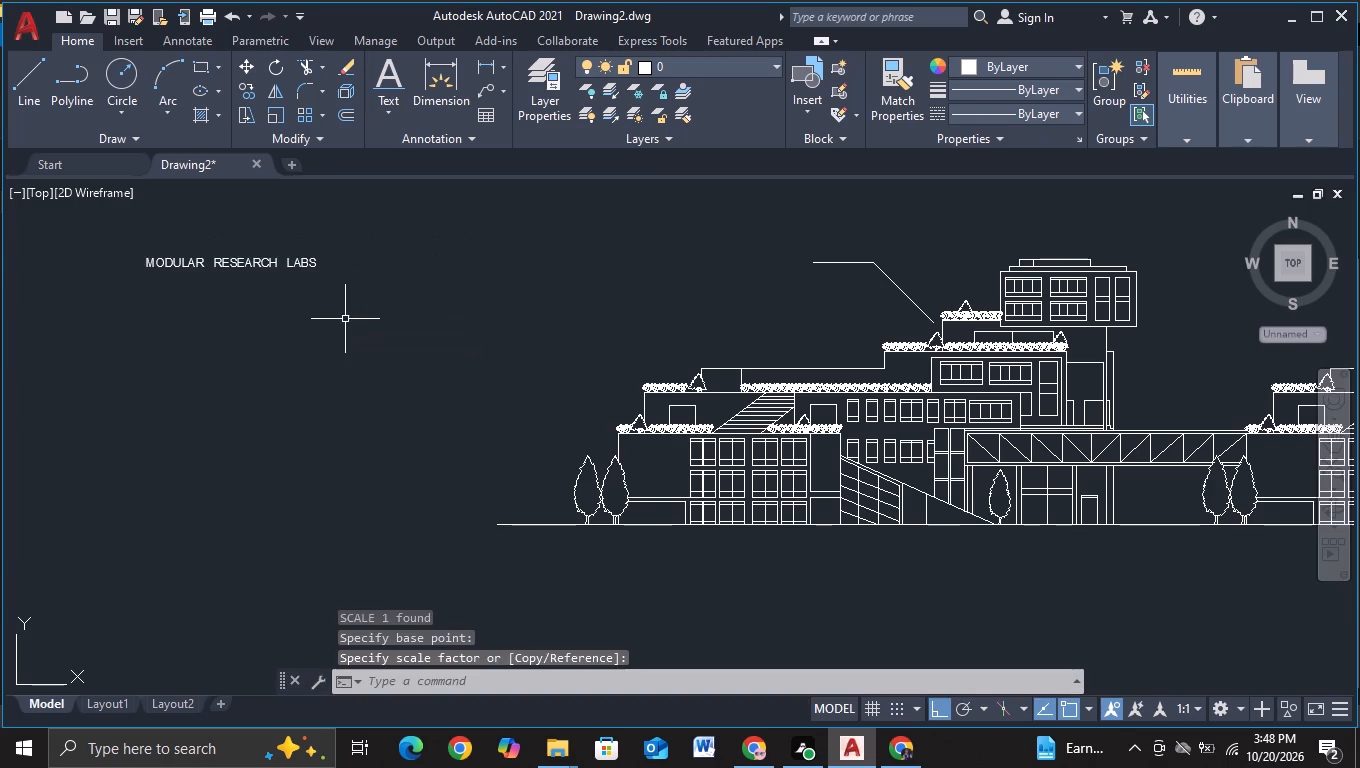
Move the MODULAR RESEARCH LABS text horizontally about 485 units to the free end of the first elevation's upper terrace leader.
{"action": "middle_click_drag", "start_coordinate": [291, 320], "coordinate": [428, 338]}
{"action": "left_click", "coordinate": [384, 279]}
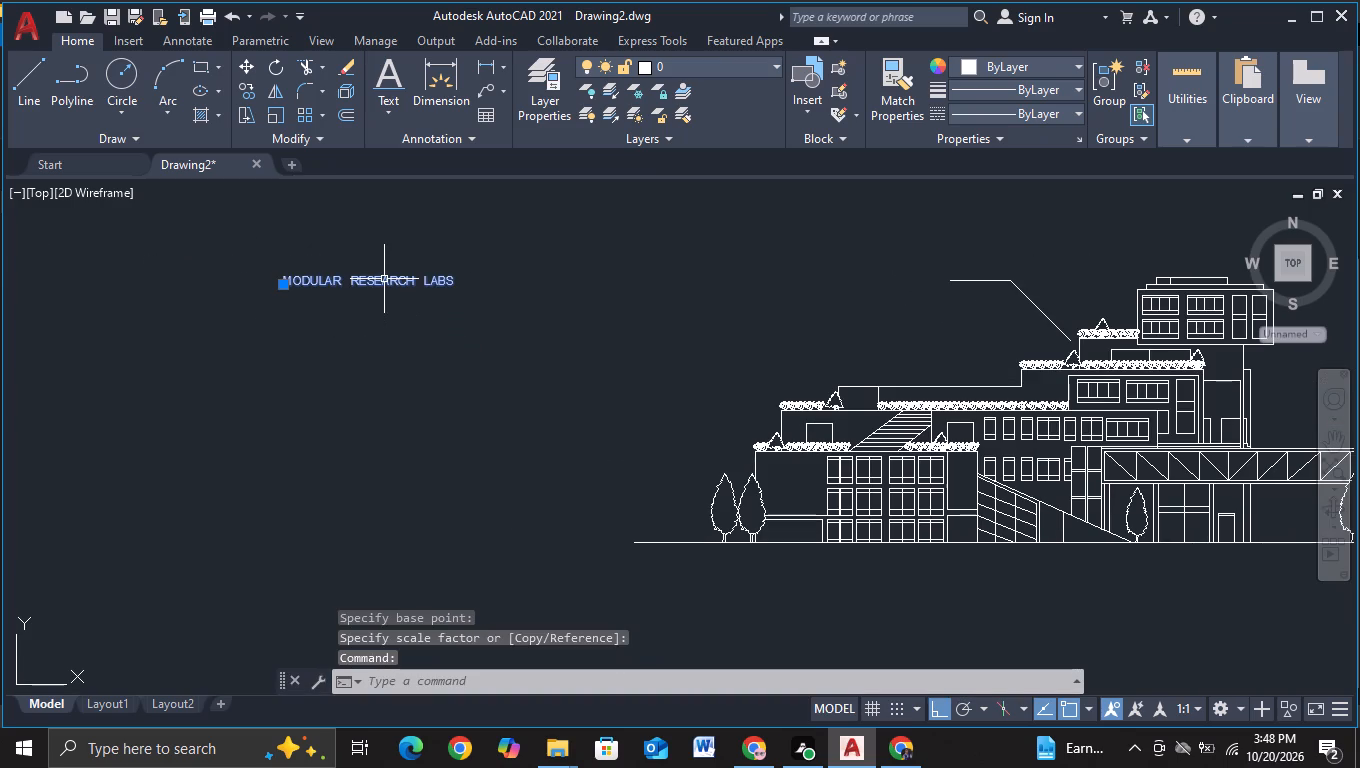
{"action": "key", "text": "m"}
{"action": "left_click", "coordinate": [486, 324]}
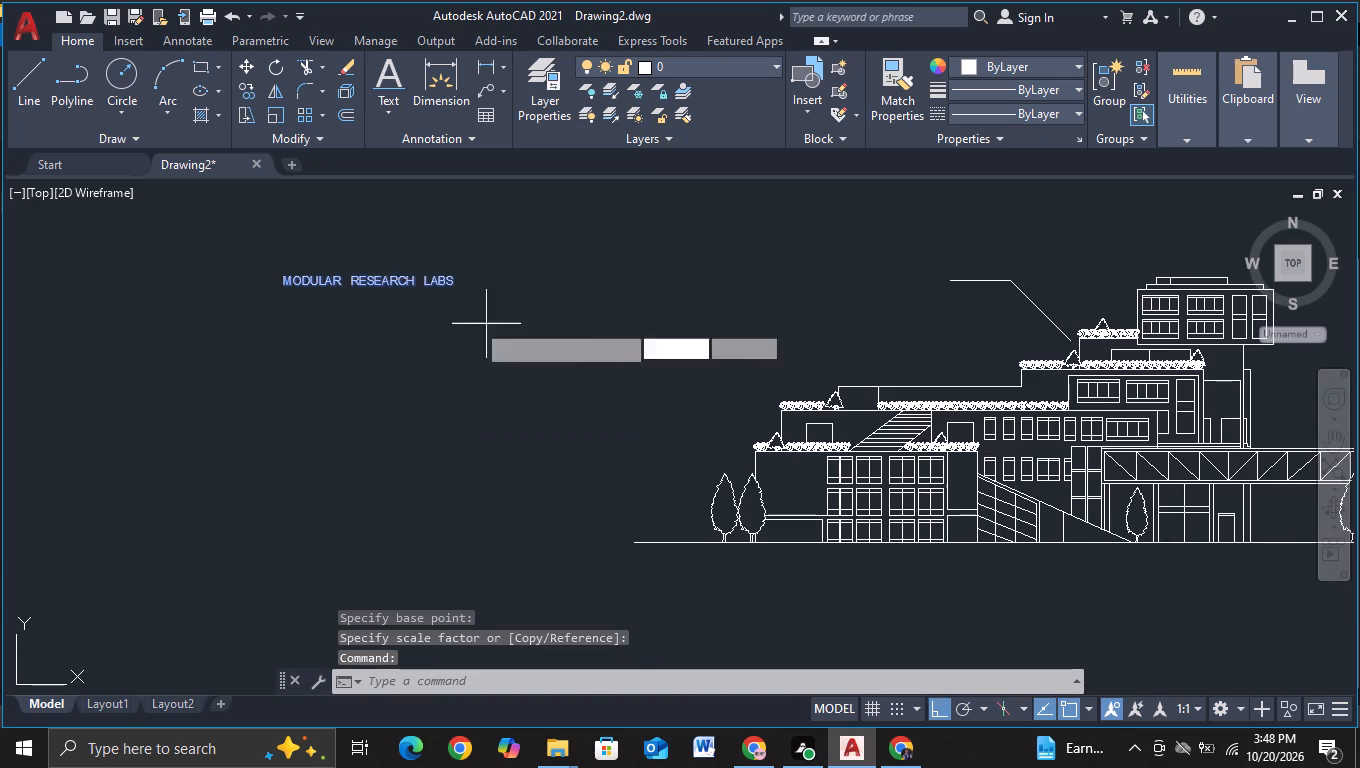
{"action": "left_click", "coordinate": [361, 281]}
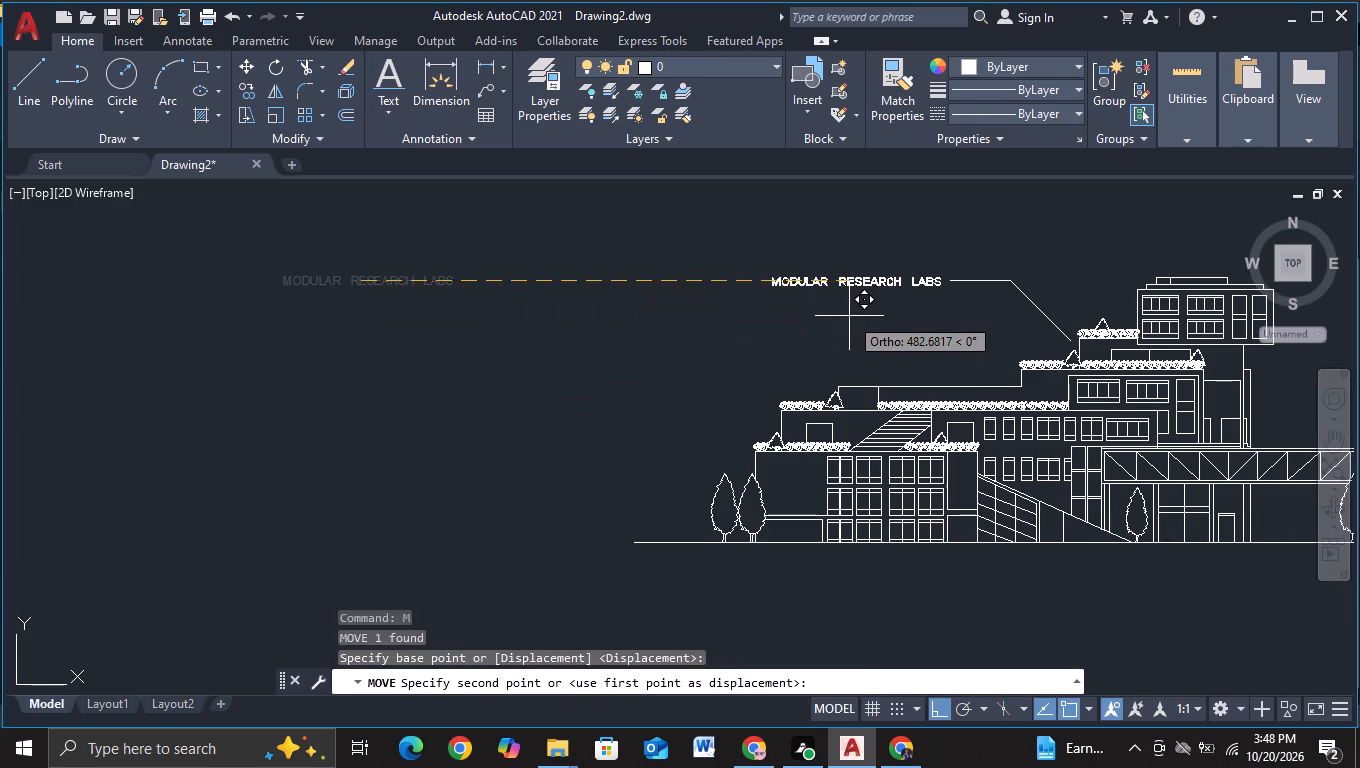
{"action": "scroll", "coordinate": [852, 317], "scroll_direction": "up", "scroll_amount": 2}
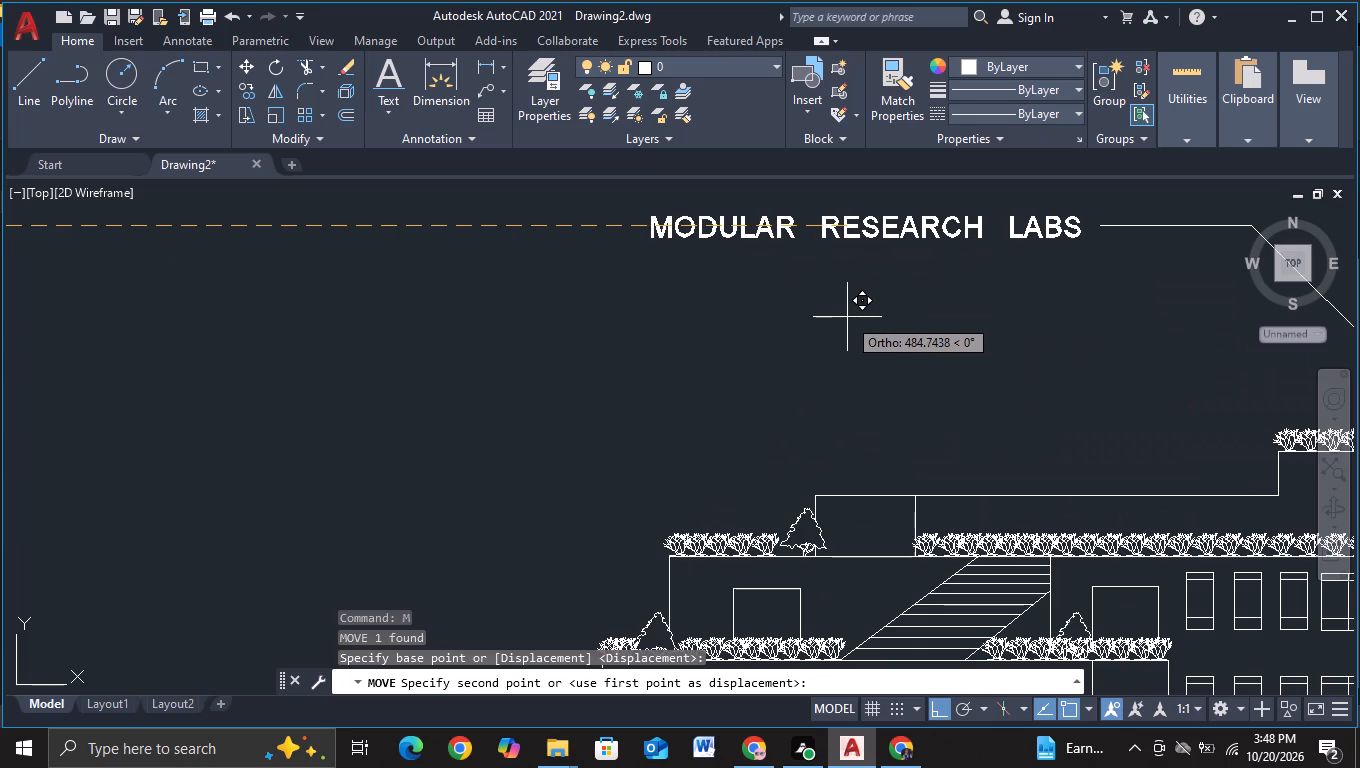
{"action": "left_click", "coordinate": [847, 317]}
Draw a short vertical cutting line across the first elevation leader's horizontal segment and trim away the part nearest the text.
{"action": "scroll", "coordinate": [847, 317], "scroll_direction": "down", "scroll_amount": 2}
{"action": "middle_click_drag", "start_coordinate": [847, 317], "coordinate": [647, 307]}
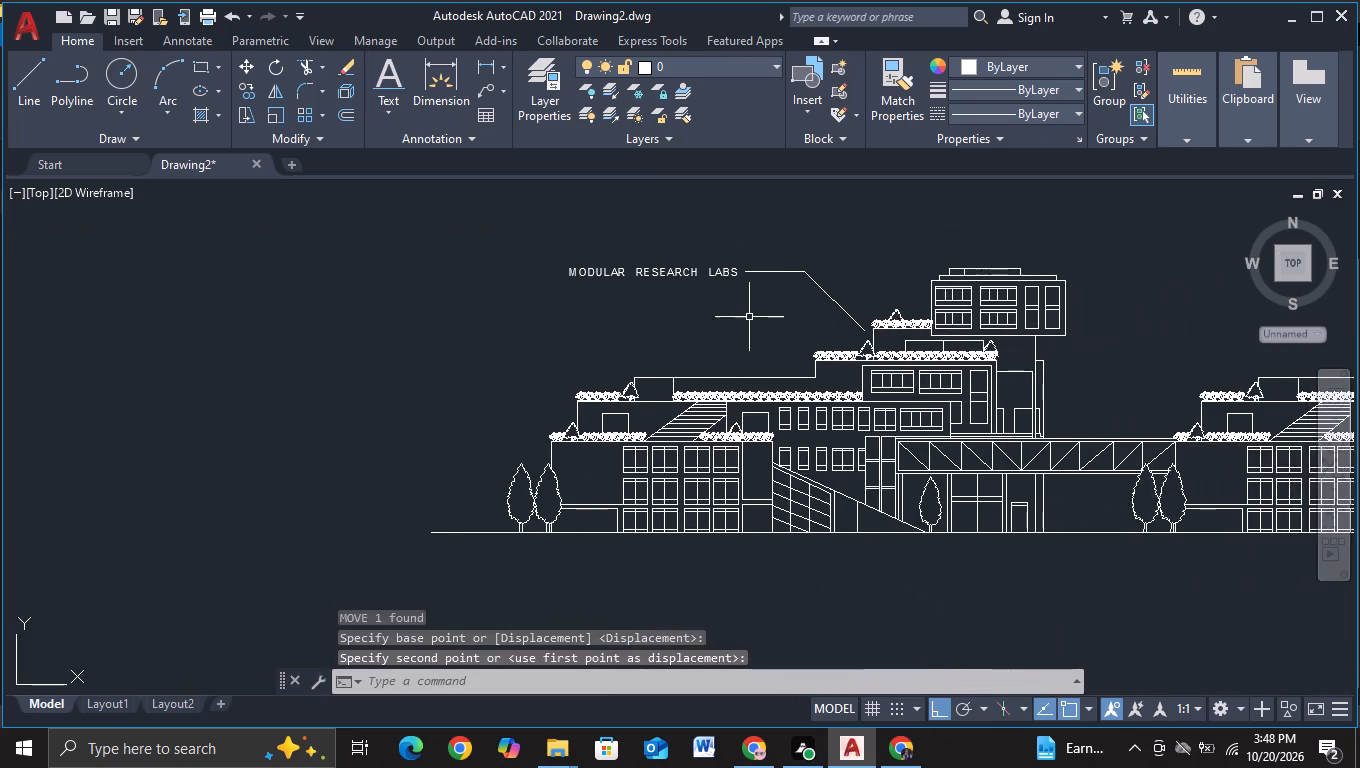
{"action": "middle_click_drag", "start_coordinate": [737, 325], "coordinate": [675, 352]}
{"action": "scroll", "coordinate": [701, 345], "scroll_direction": "up", "scroll_amount": 1}
{"action": "middle_click_drag", "start_coordinate": [704, 345], "coordinate": [701, 391]}
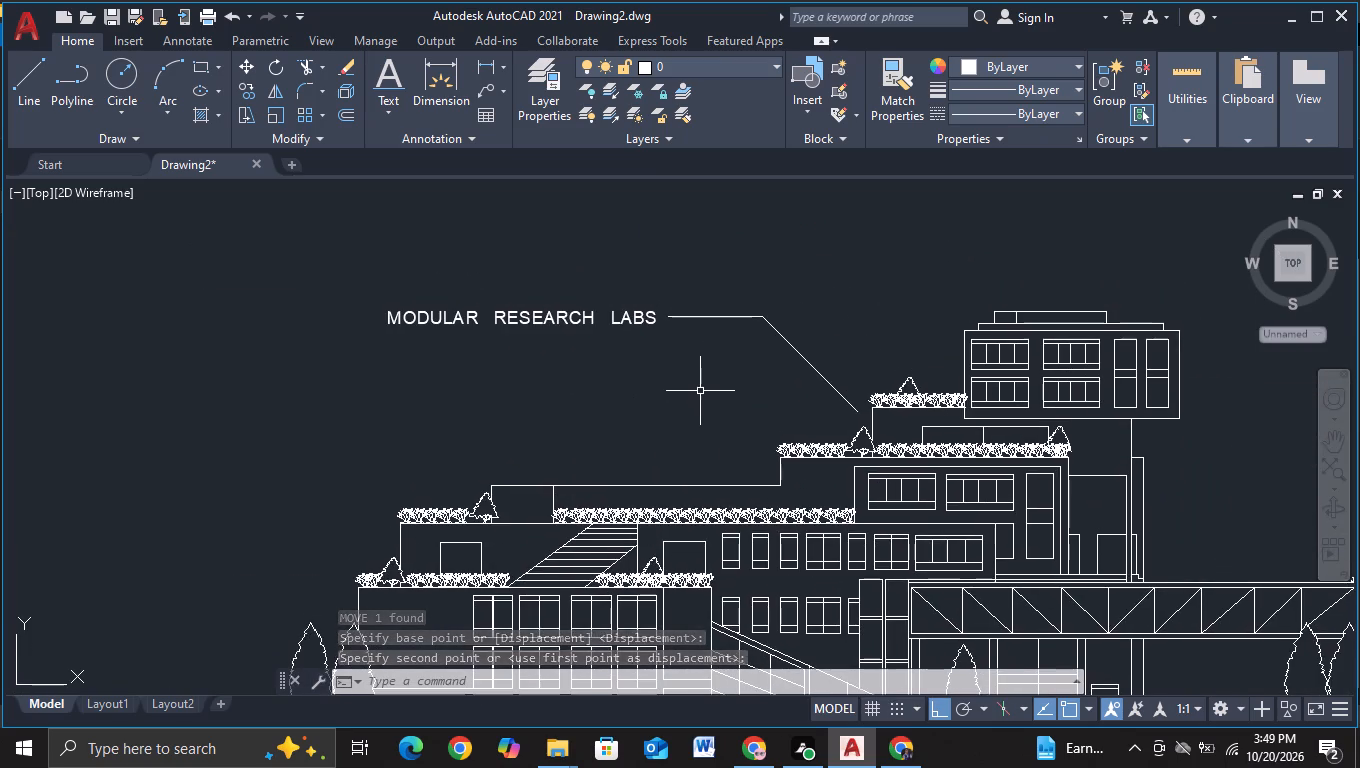
{"action": "scroll", "coordinate": [700, 391], "scroll_direction": "up", "scroll_amount": 1}
{"action": "left_click", "coordinate": [27, 106]}
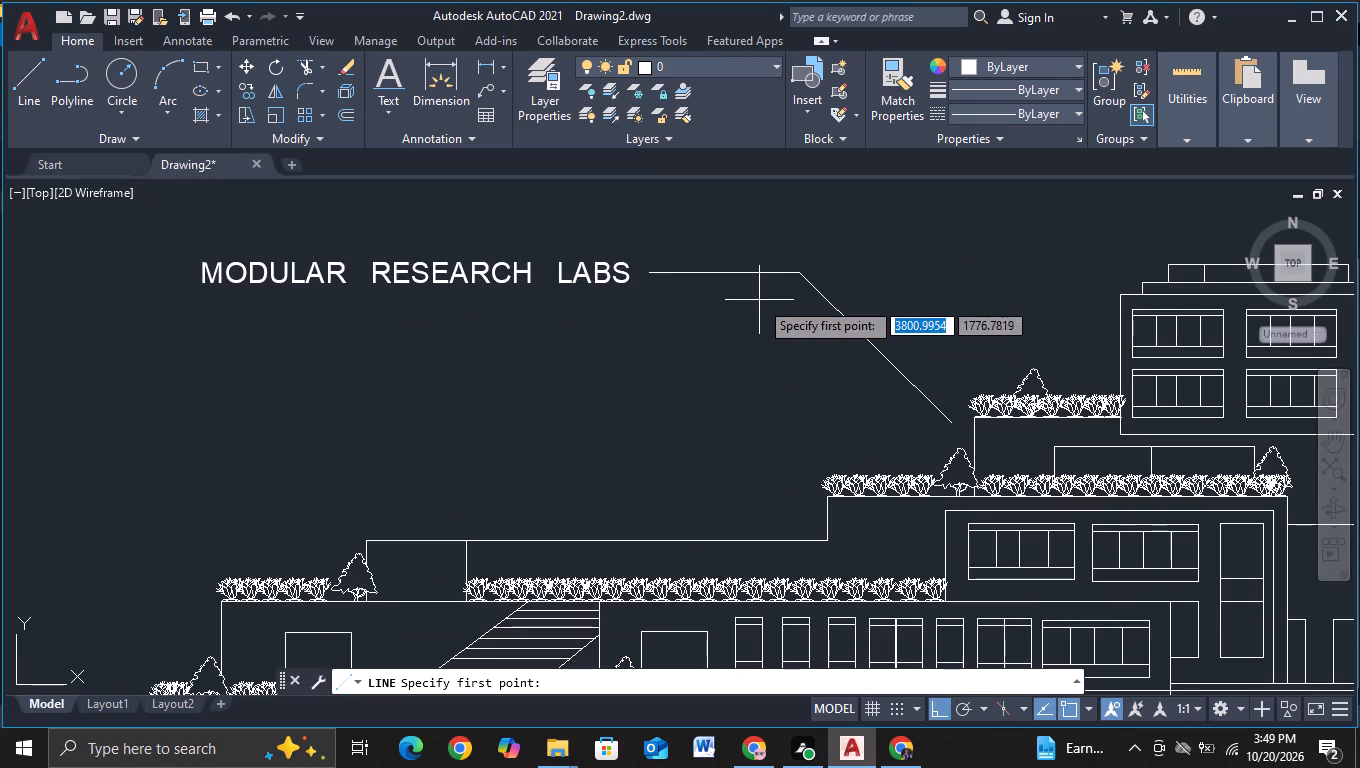
{"action": "left_click", "coordinate": [722, 299]}
{"action": "left_click", "coordinate": [724, 245]}
{"action": "key", "text": "Escape"}
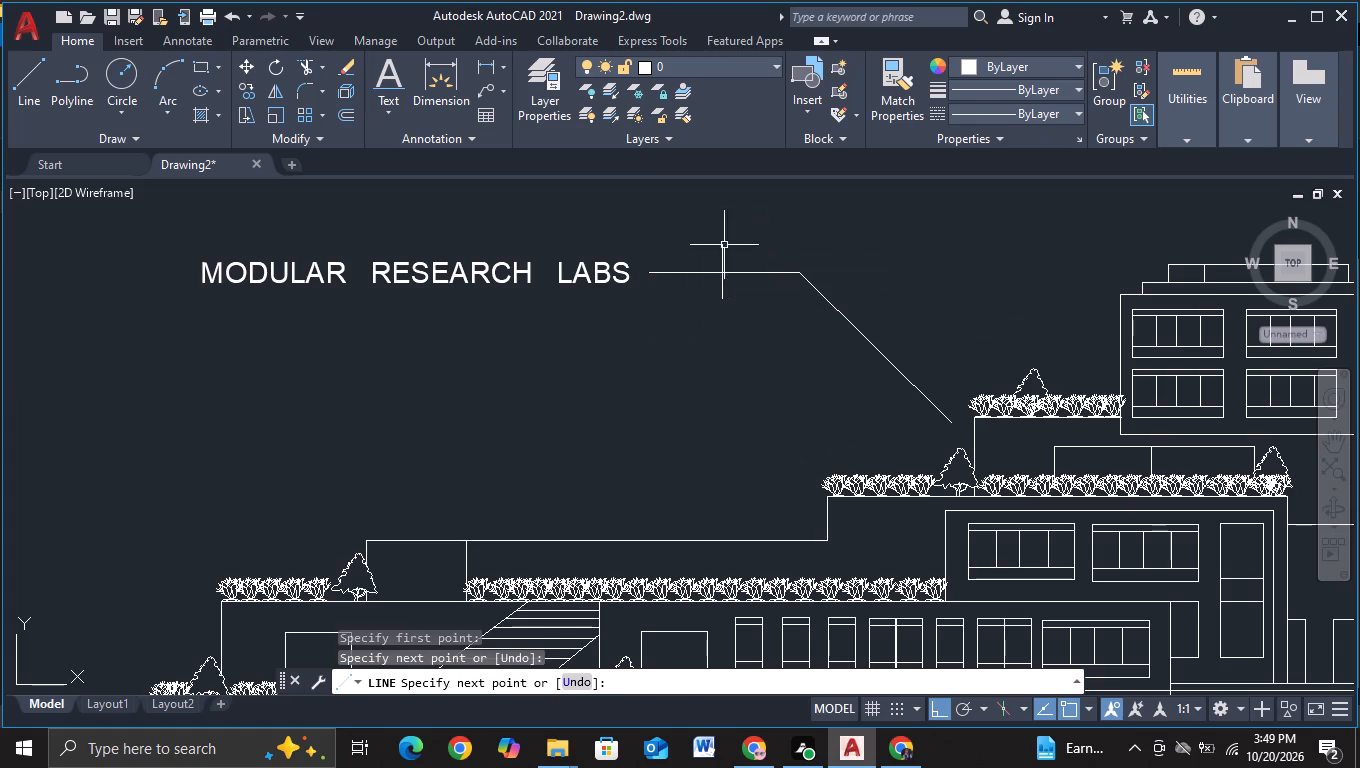
{"action": "left_click", "coordinate": [296, 62]}
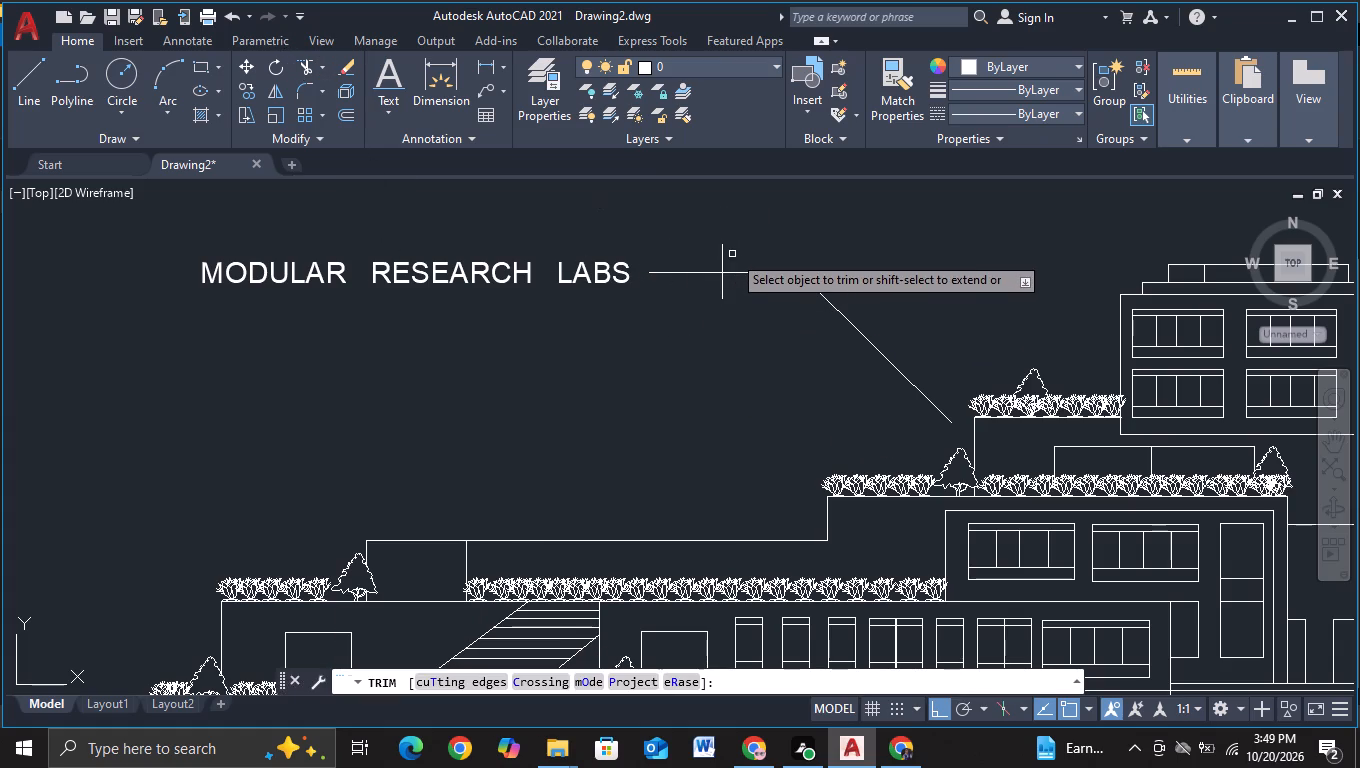
{"action": "left_click_drag", "start_coordinate": [739, 253], "coordinate": [735, 286]}
{"action": "key", "text": "Escape"}
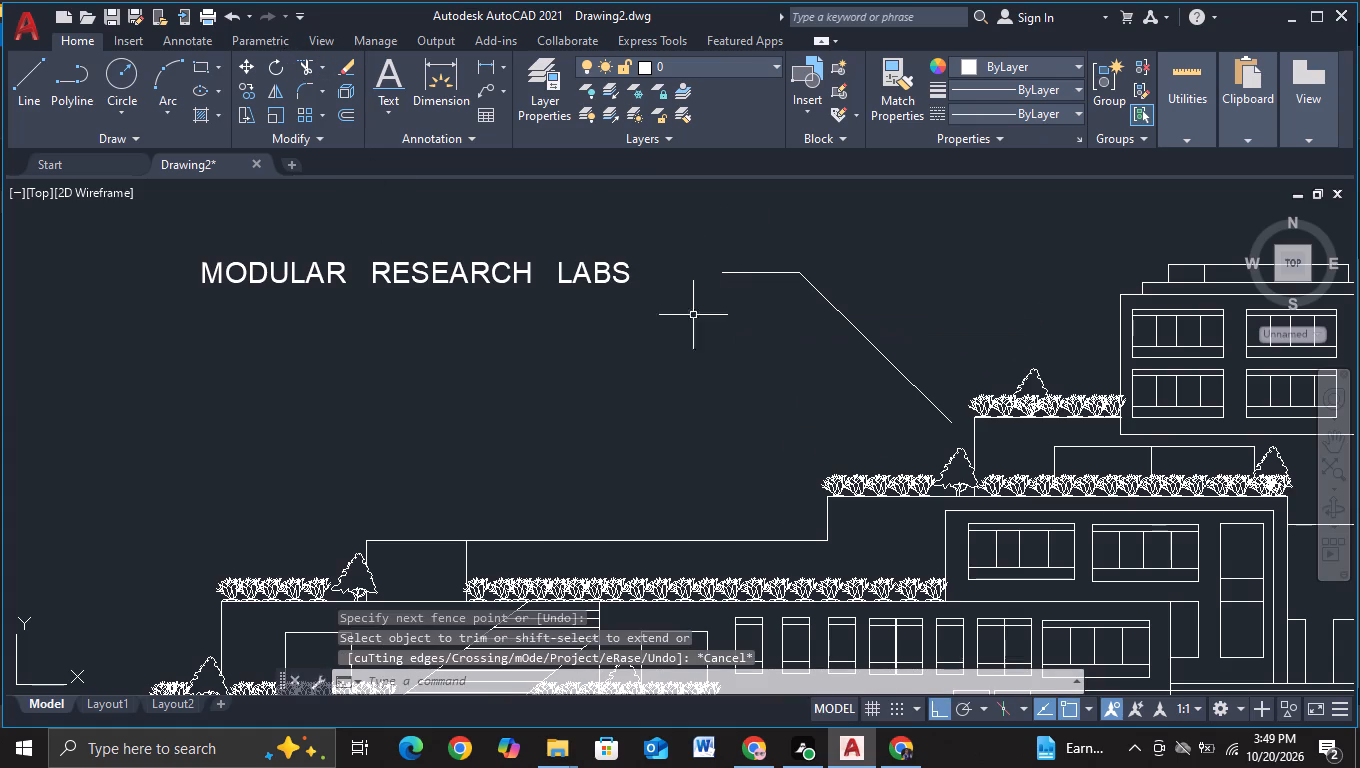
Move the MODULAR RESEARCH LABS text horizontally about 30 units toward the shortened end of the first elevation's leader.
{"action": "left_click", "coordinate": [171, 235]}
{"action": "left_click", "coordinate": [636, 316]}
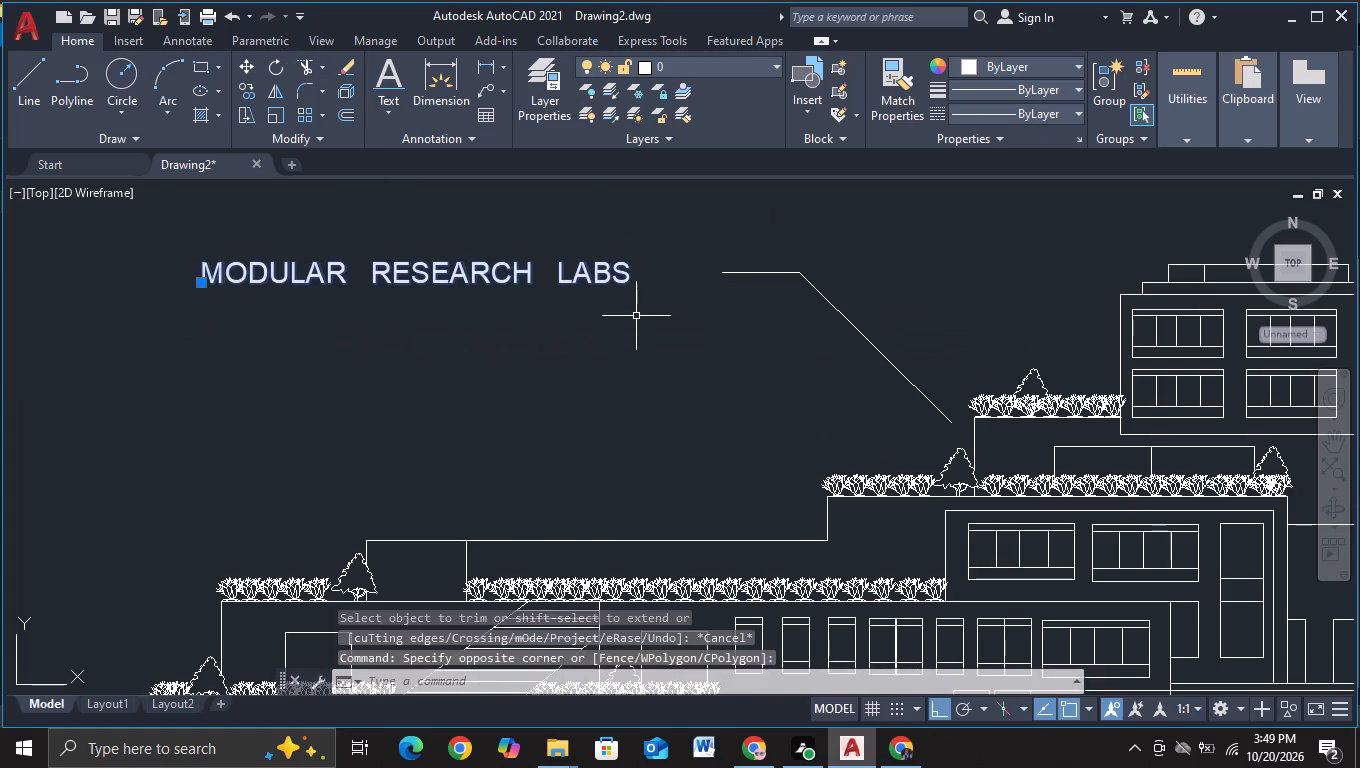
{"action": "key", "text": "m"}
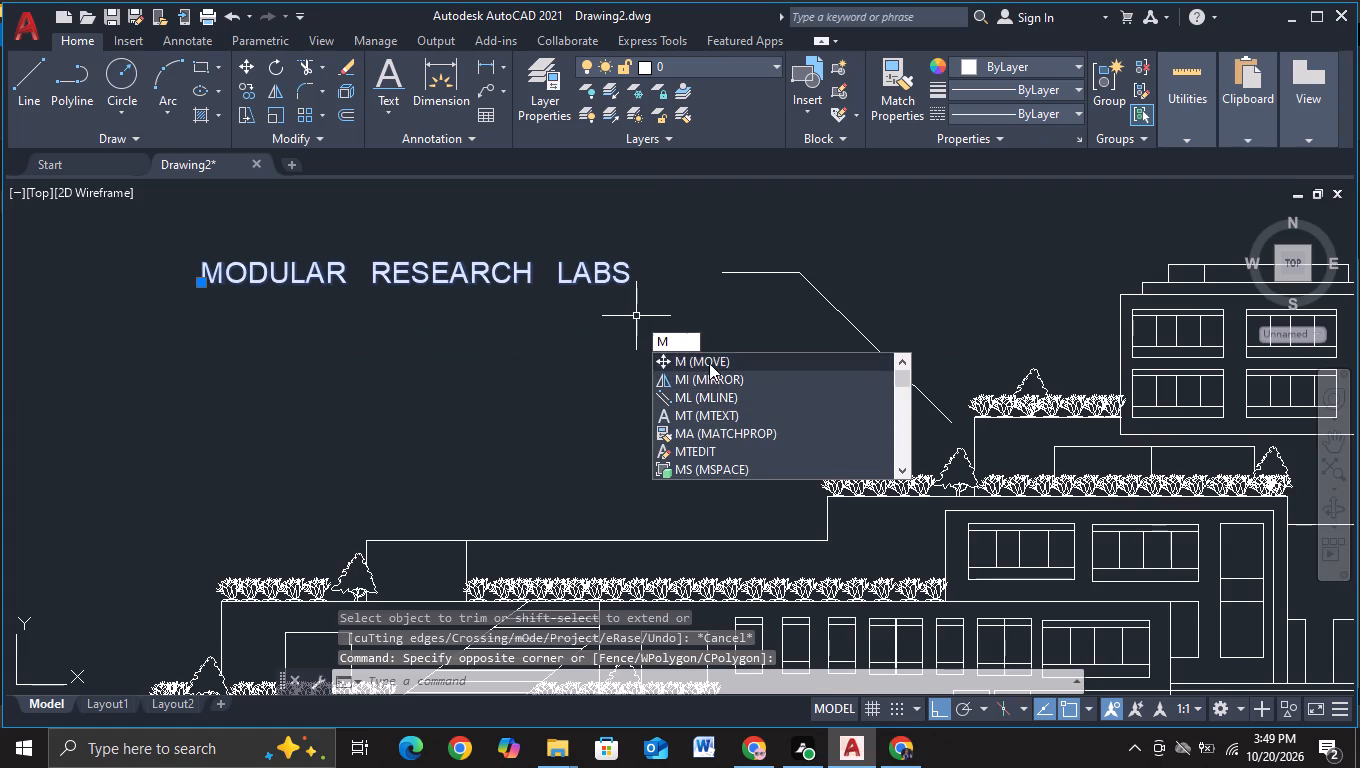
{"action": "left_click", "coordinate": [707, 361]}
{"action": "left_click", "coordinate": [519, 287]}
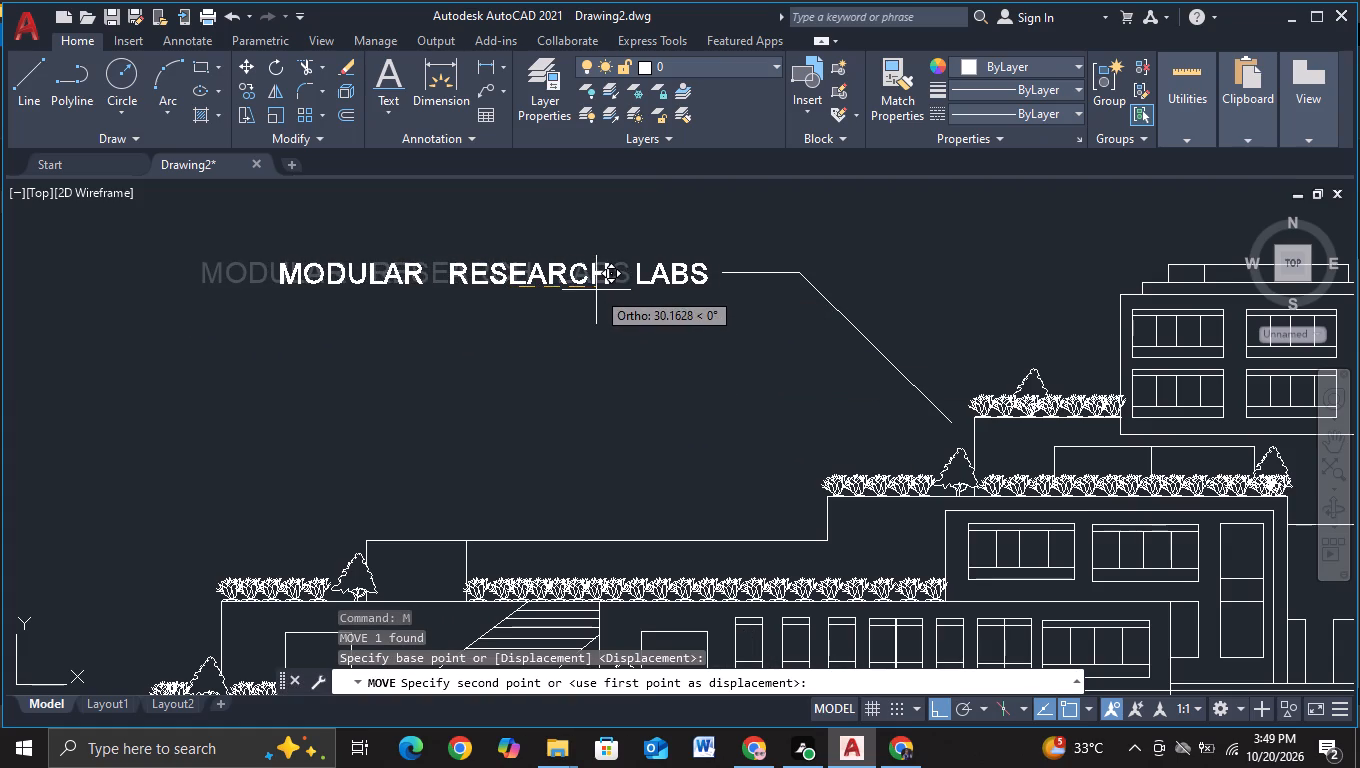
{"action": "left_click", "coordinate": [601, 290]}
Copy the MODULAR RESEARCH LABS label, with Ortho off, to the free end of the second elevation's upper terrace leader.
{"action": "scroll", "coordinate": [601, 290], "scroll_direction": "down", "scroll_amount": 2}
{"action": "middle_click_drag", "start_coordinate": [627, 321], "coordinate": [502, 321]}
{"action": "left_click", "coordinate": [474, 283]}
{"action": "key", "text": "c"}
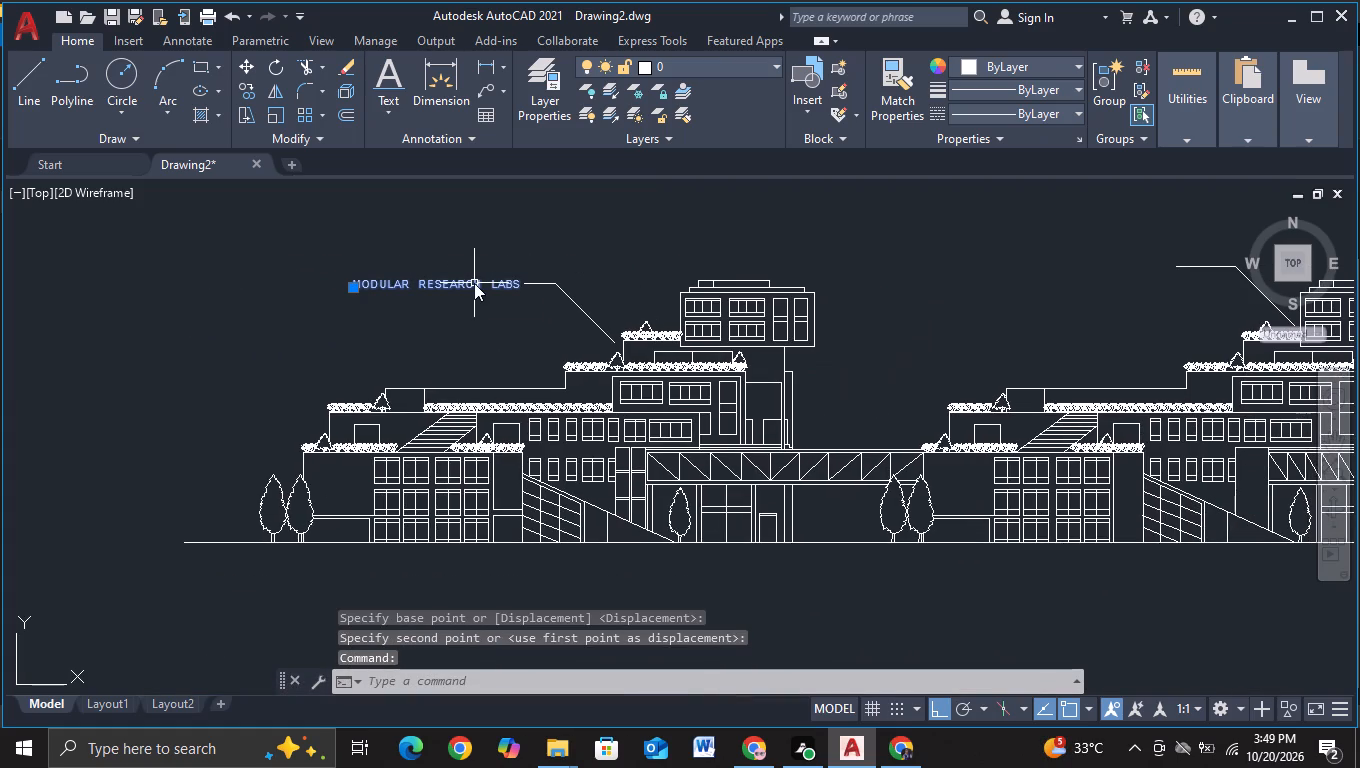
{"action": "left_click", "coordinate": [554, 342]}
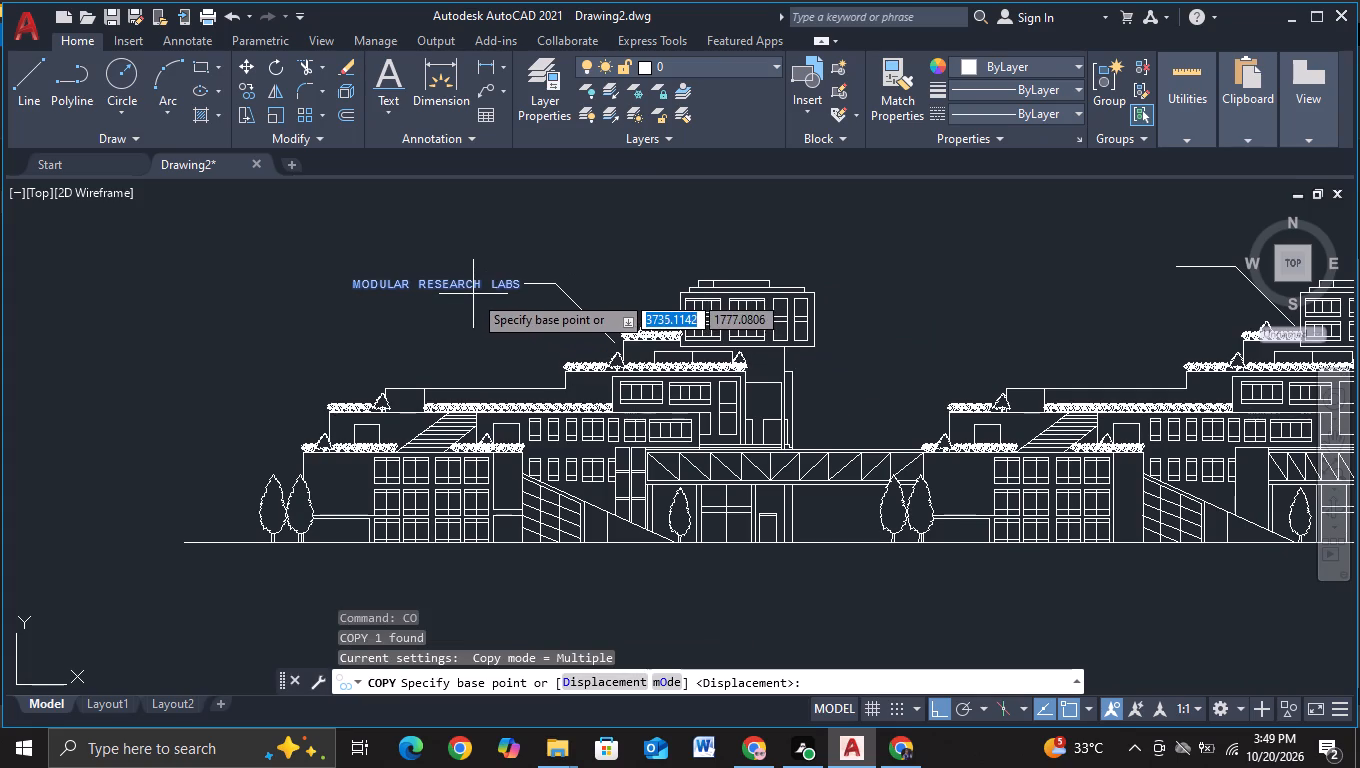
{"action": "left_click", "coordinate": [472, 289]}
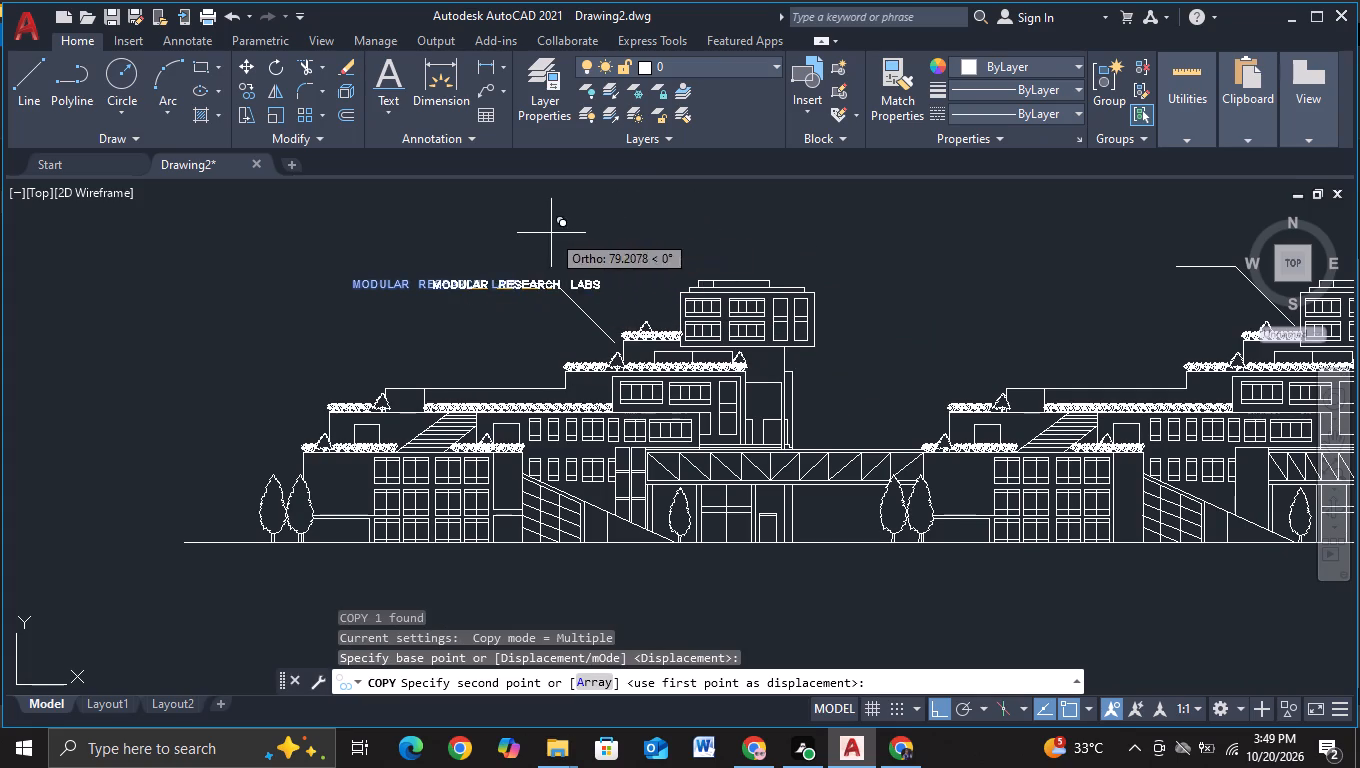
{"action": "middle_click_drag", "start_coordinate": [988, 231], "coordinate": [357, 237]}
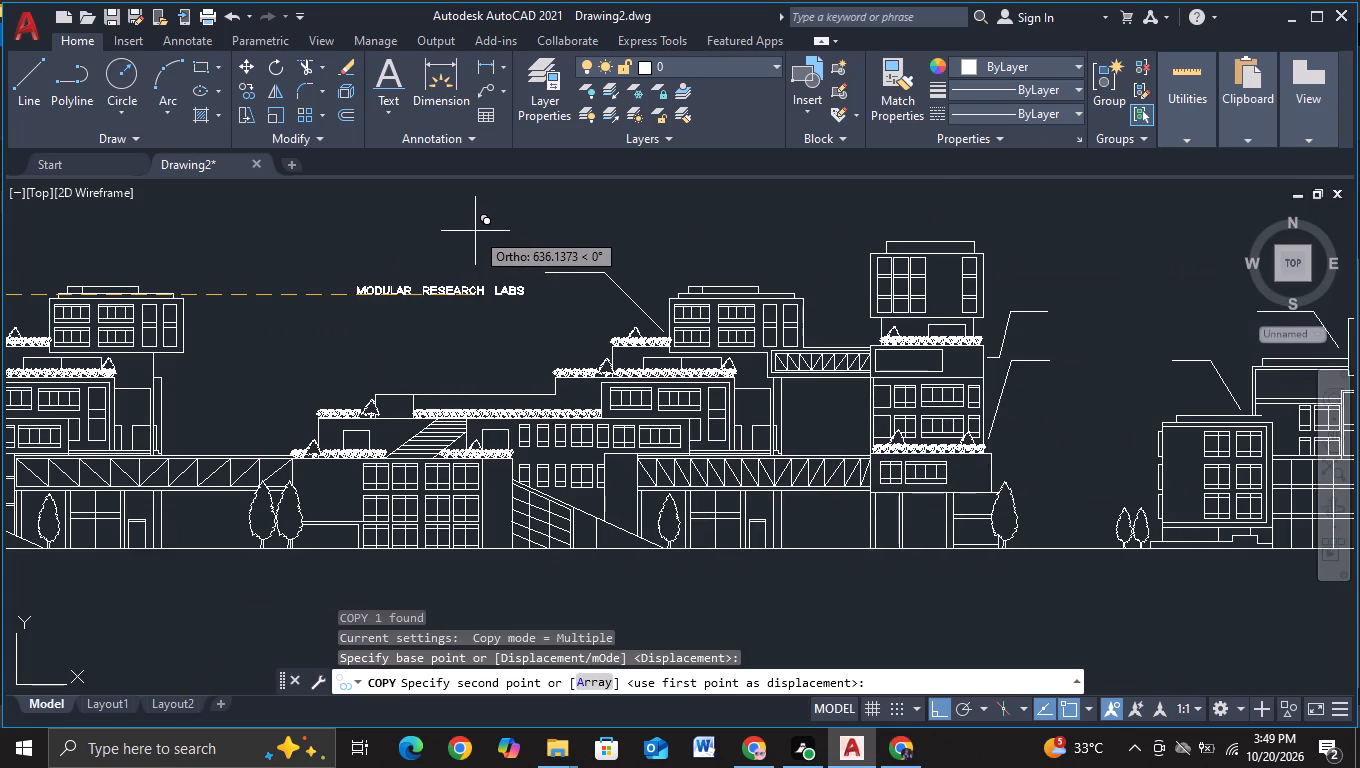
{"action": "key", "text": "F8"}
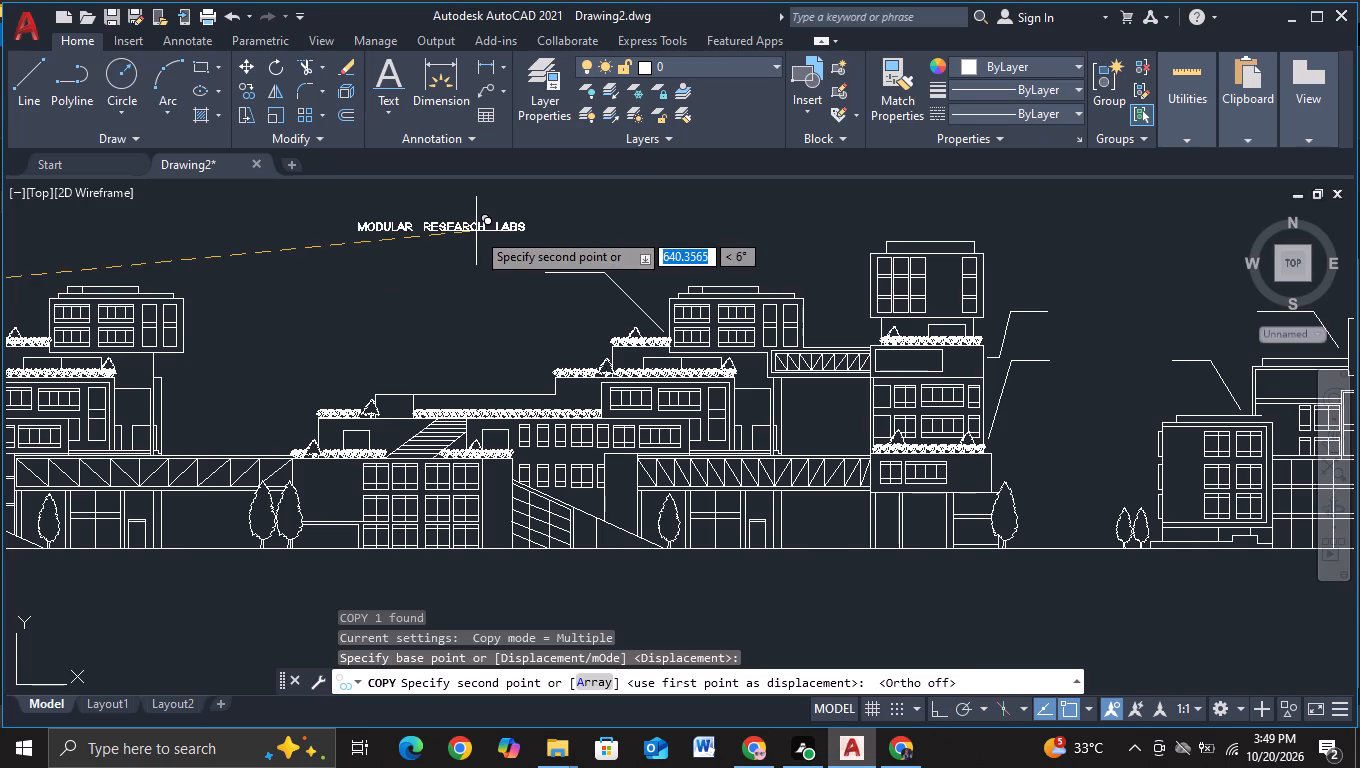
{"action": "scroll", "coordinate": [473, 258], "scroll_direction": "up", "scroll_amount": 2}
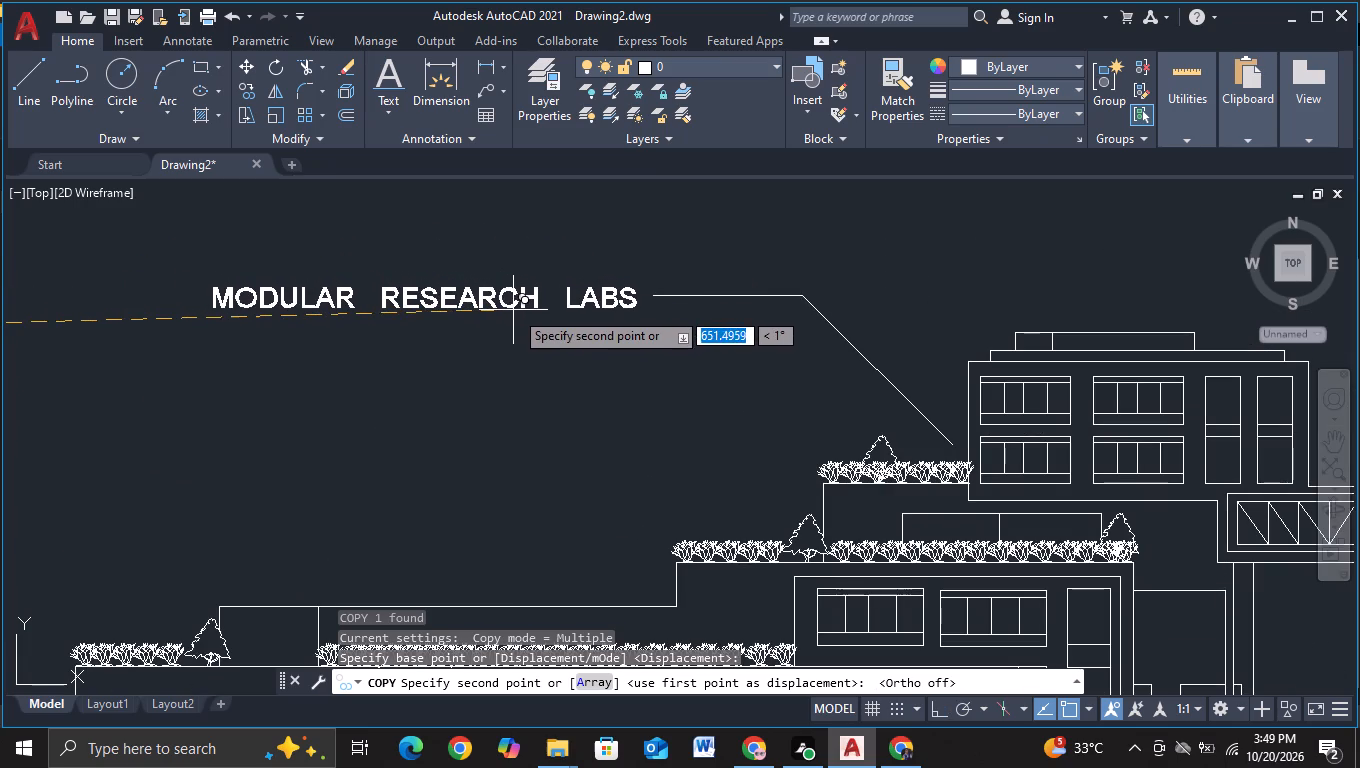
{"action": "left_click", "coordinate": [517, 308]}
Place two more label copies between the second and third elevations, one between the upper leader pair and one between the lower pair.
{"action": "scroll", "coordinate": [517, 308], "scroll_direction": "down", "scroll_amount": 3}
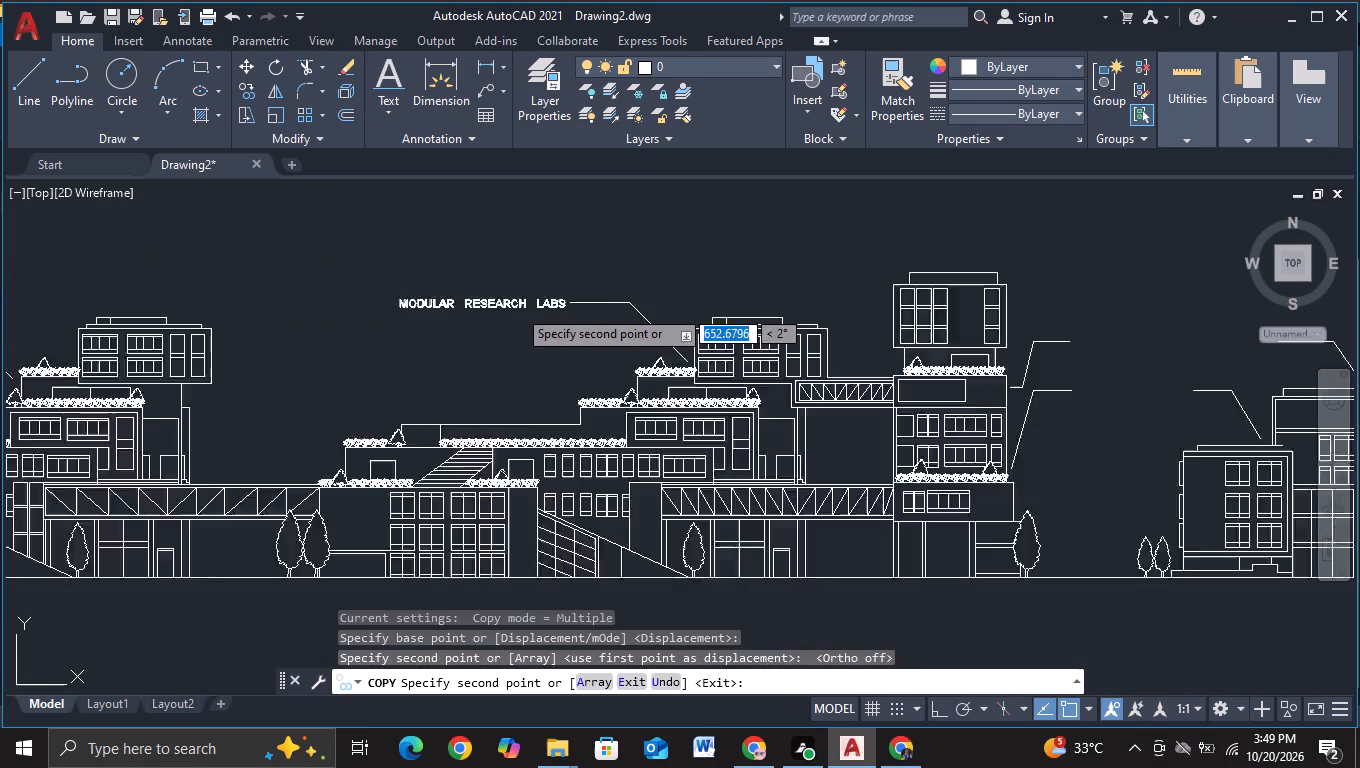
{"action": "scroll", "coordinate": [970, 321], "scroll_direction": "up", "scroll_amount": 2}
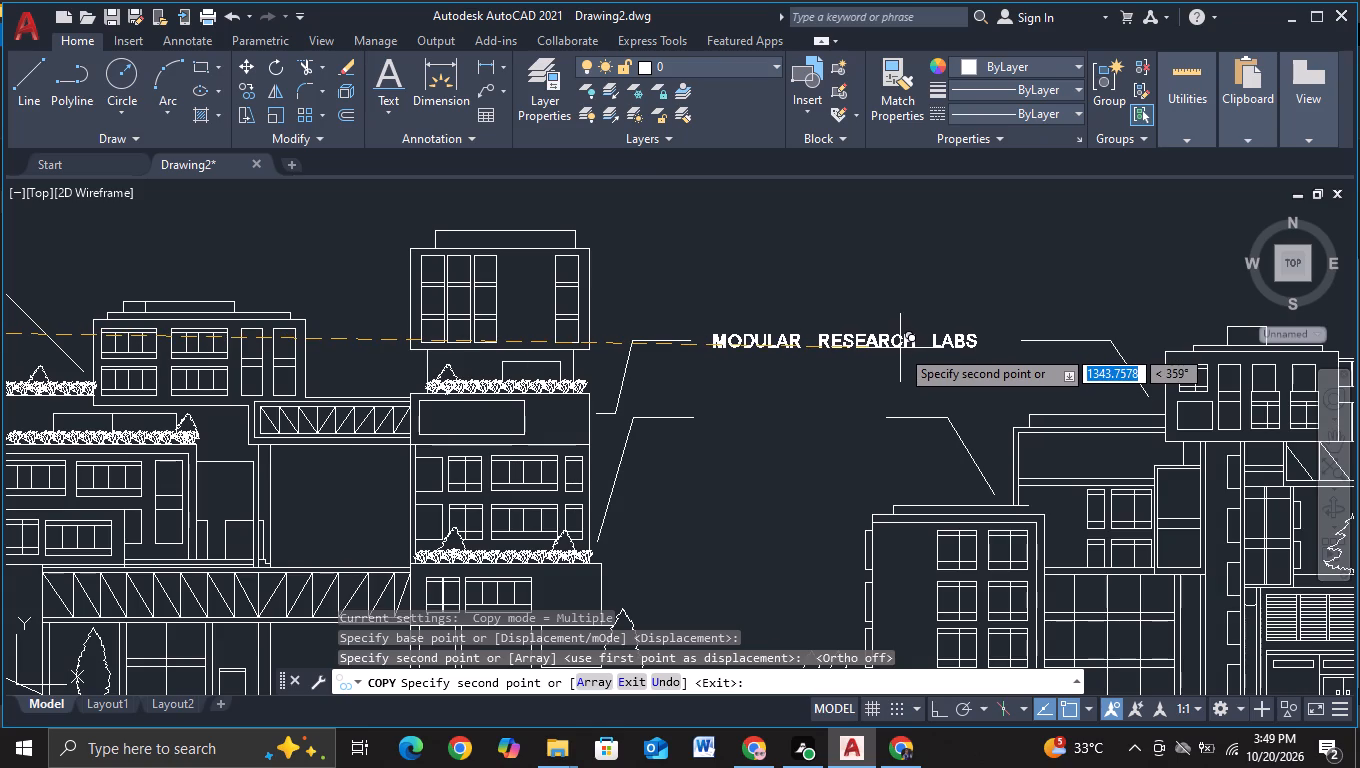
{"action": "left_click", "coordinate": [900, 346]}
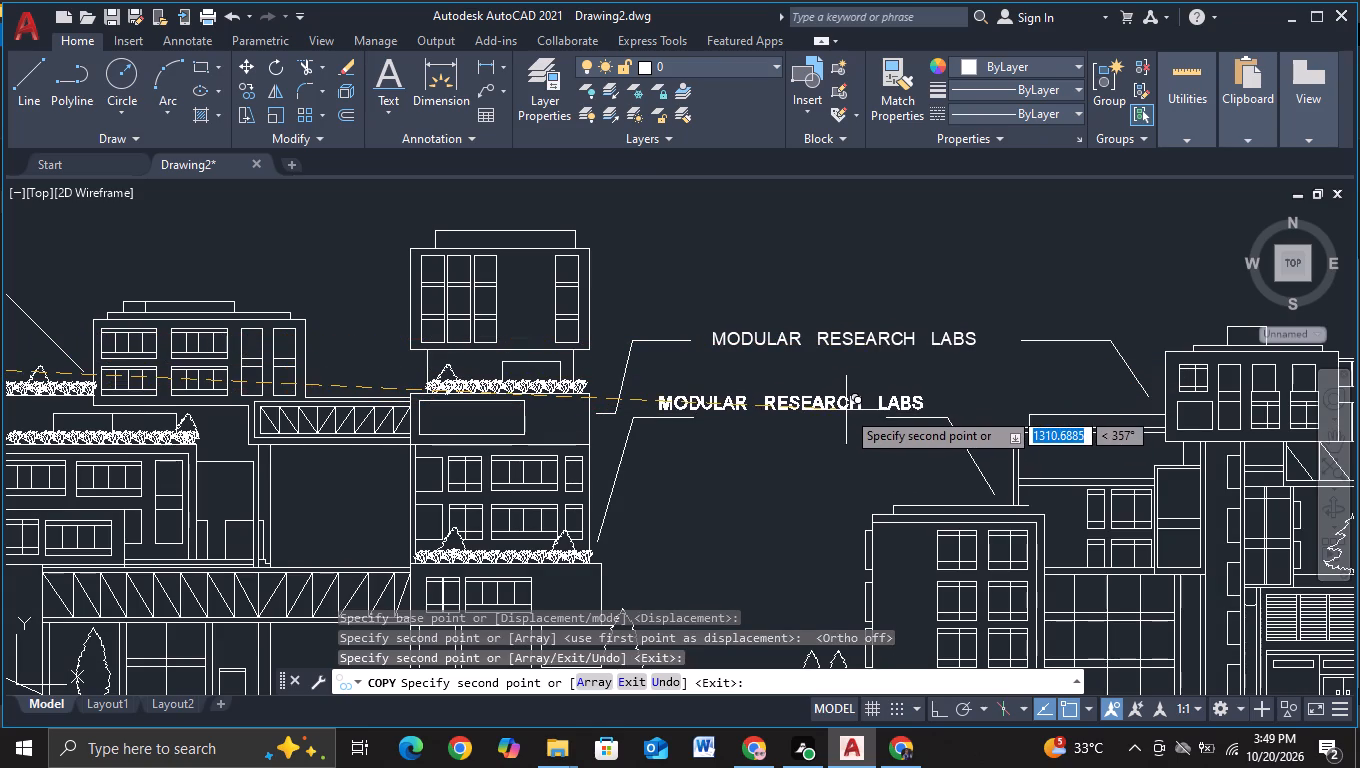
{"action": "left_click", "coordinate": [846, 410]}
Place three more MODULAR RESEARCH LABS label copies at the free ends of the three leaders on the third elevation's right side.
{"action": "scroll", "coordinate": [1002, 372], "scroll_direction": "down", "scroll_amount": 2}
{"action": "middle_click_drag", "start_coordinate": [1020, 331], "coordinate": [459, 384]}
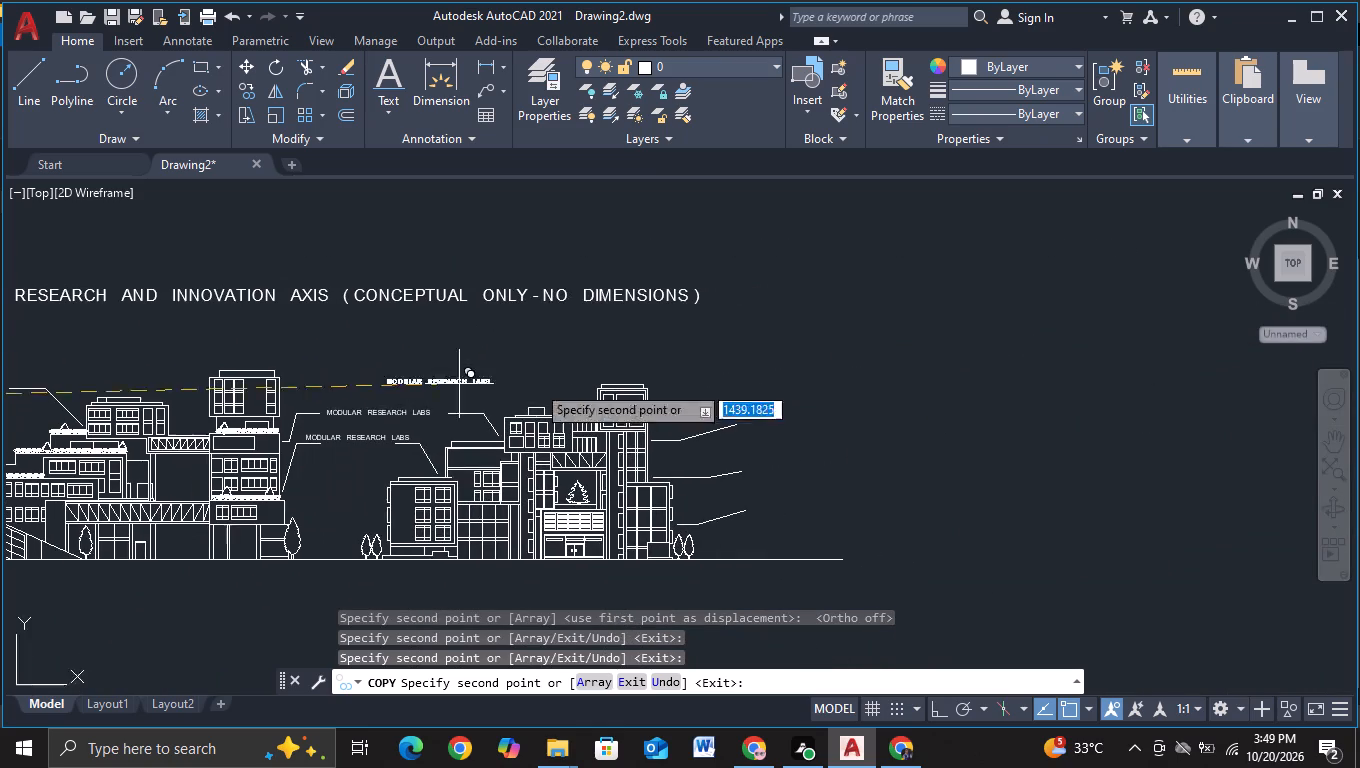
{"action": "scroll", "coordinate": [818, 430], "scroll_direction": "up", "scroll_amount": 2}
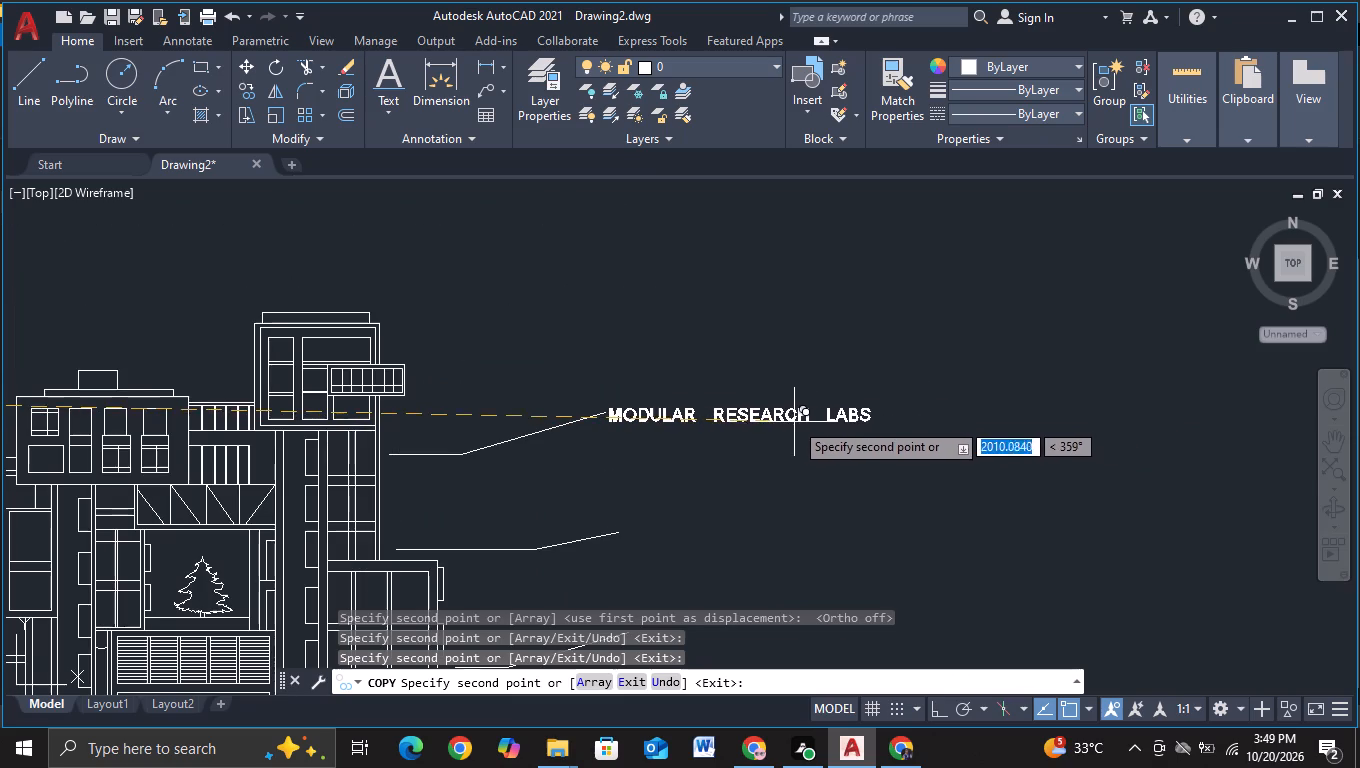
{"action": "left_click", "coordinate": [797, 418]}
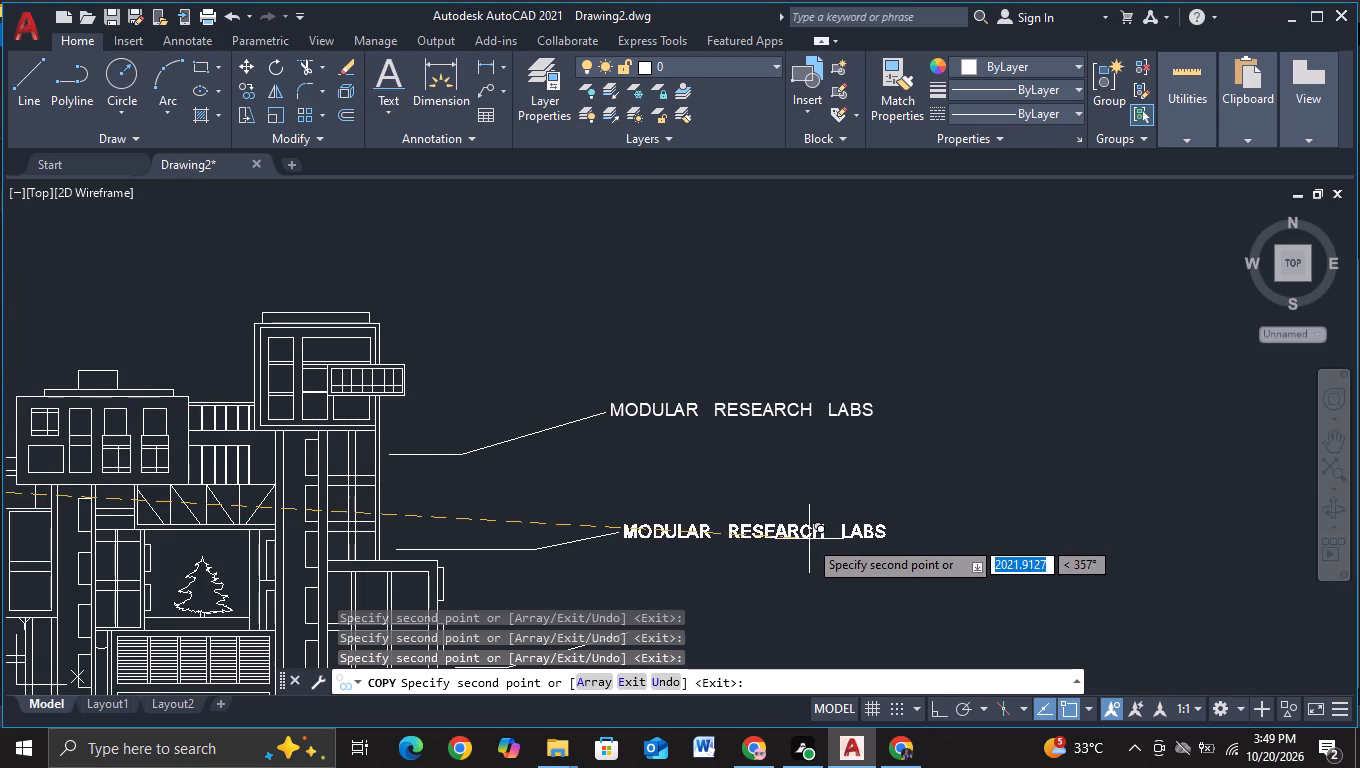
{"action": "left_click", "coordinate": [808, 539]}
{"action": "middle_click_drag", "start_coordinate": [832, 525], "coordinate": [789, 298]}
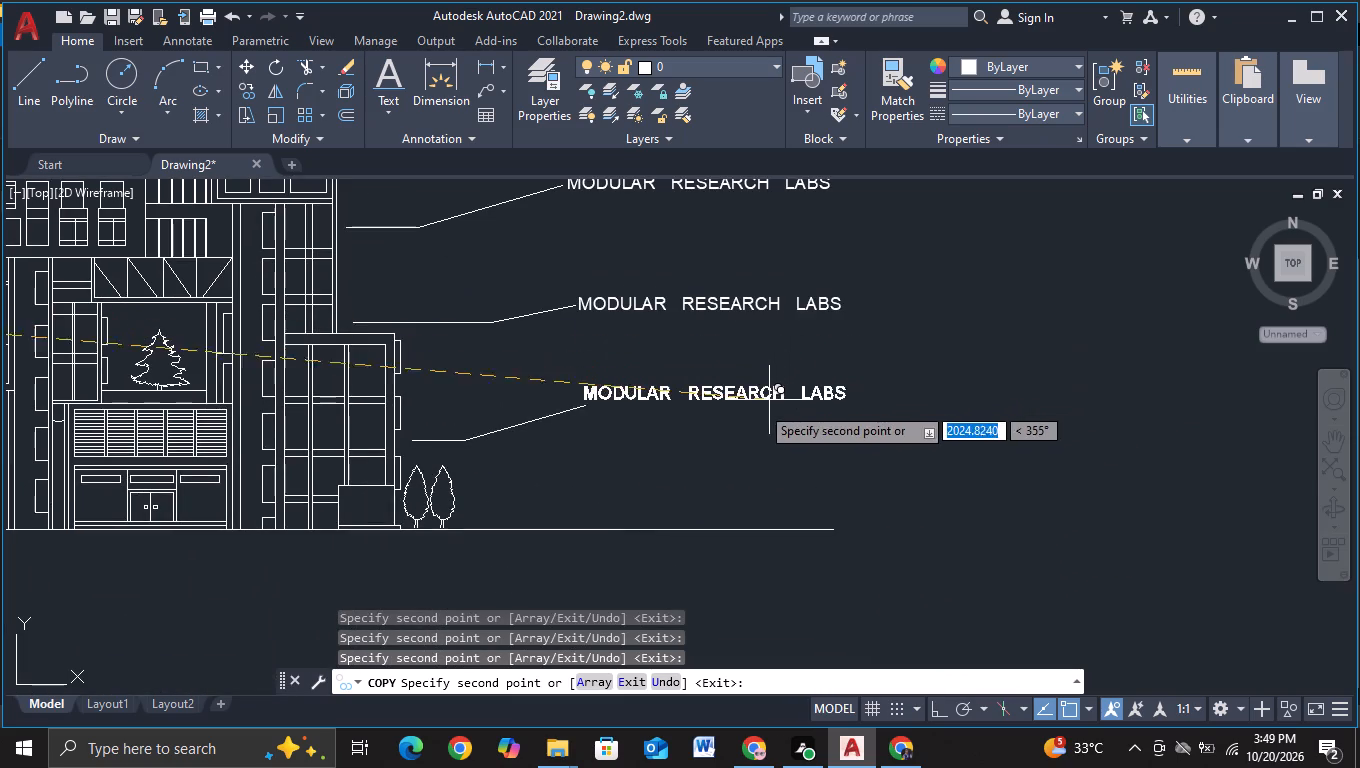
{"action": "left_click", "coordinate": [776, 414]}
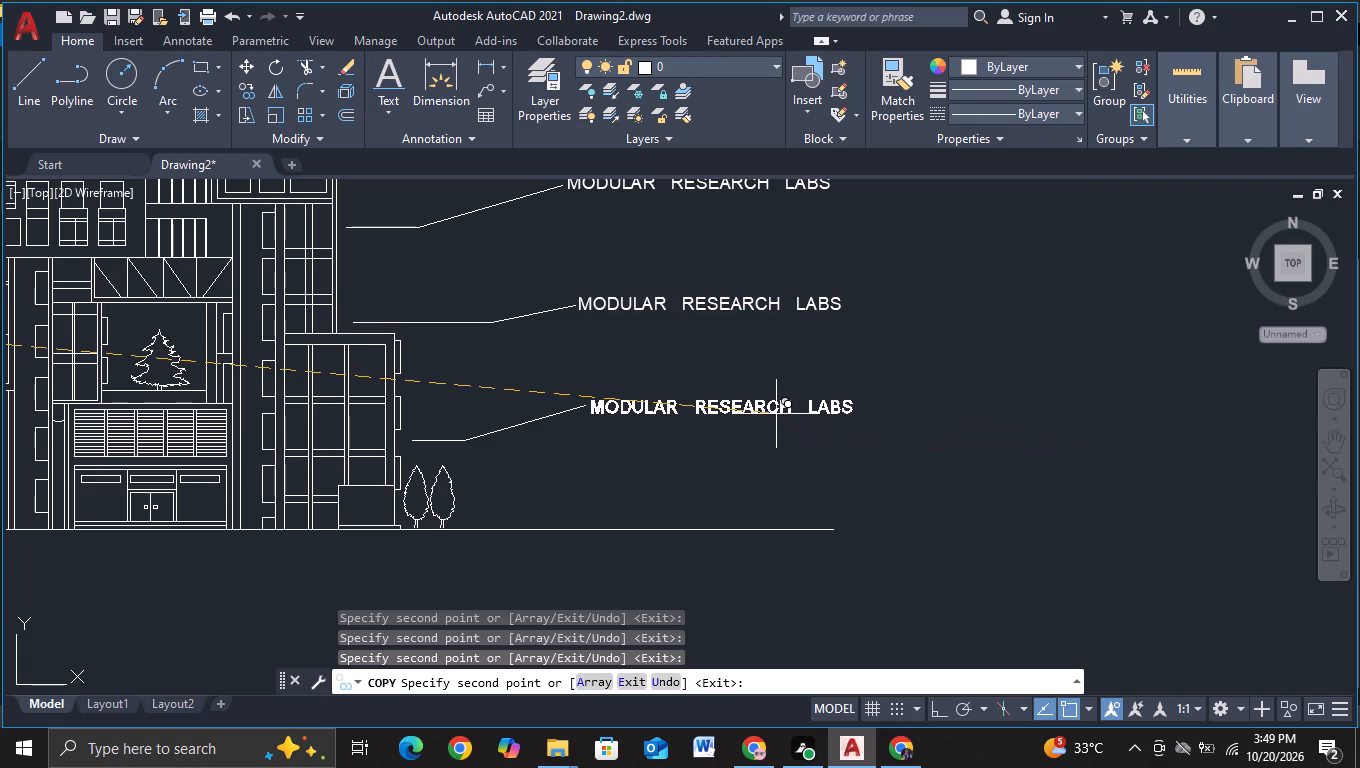
{"action": "scroll", "coordinate": [791, 413], "scroll_direction": "down", "scroll_amount": 2}
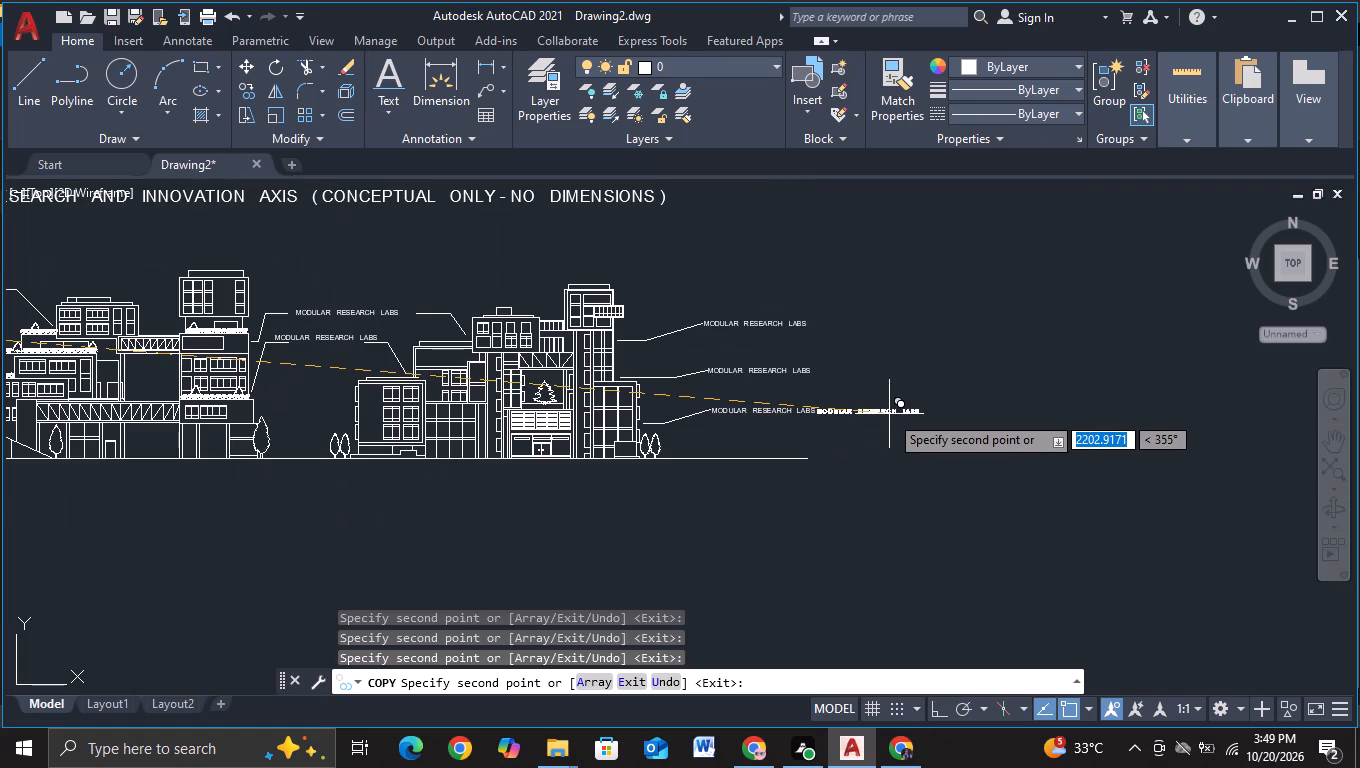
{"action": "key", "text": "Escape"}
Change the label at the second elevation's upper terrace leader to STEPPED COLLABORATION.
{"action": "scroll", "coordinate": [889, 414], "scroll_direction": "down", "scroll_amount": 3}
{"action": "scroll", "coordinate": [716, 466], "scroll_direction": "up", "scroll_amount": 3}
{"action": "middle_click_drag", "start_coordinate": [712, 454], "coordinate": [769, 584]}
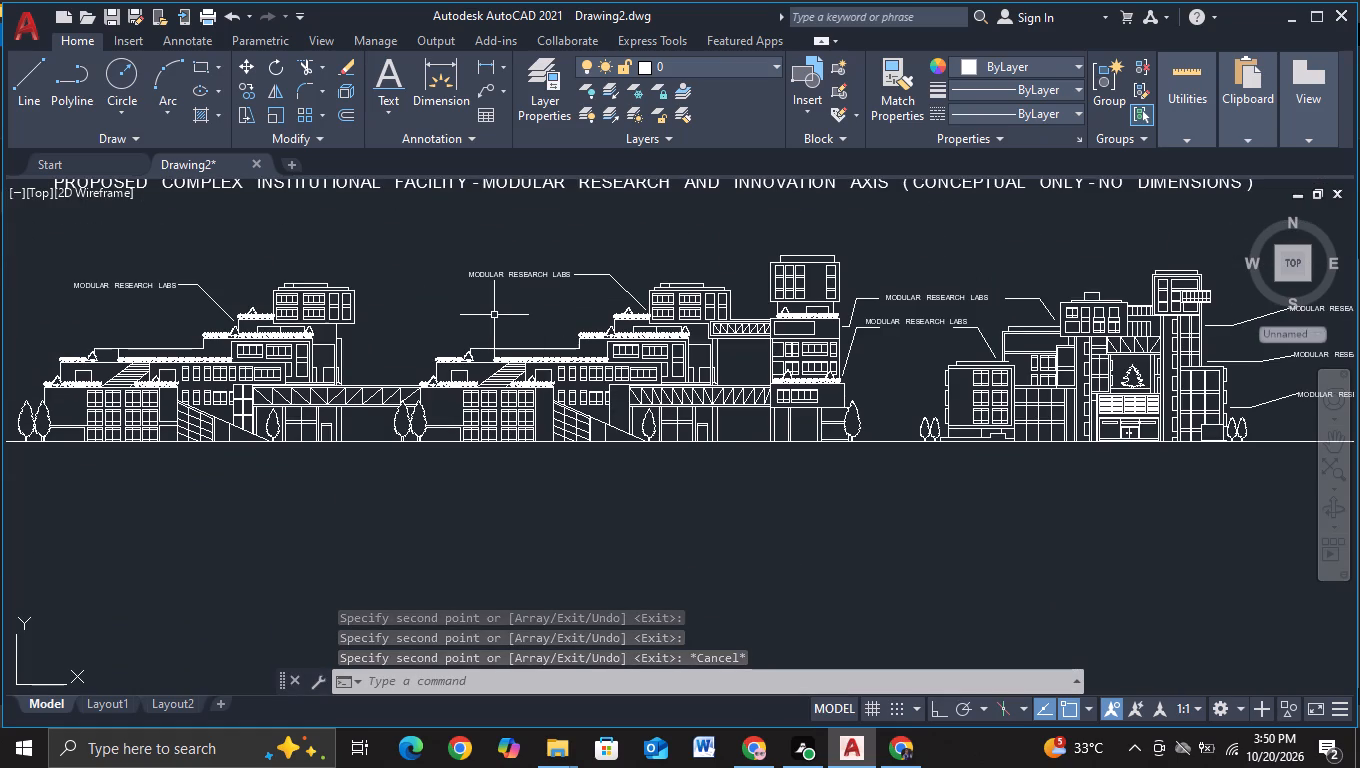
{"action": "left_click", "coordinate": [528, 272]}
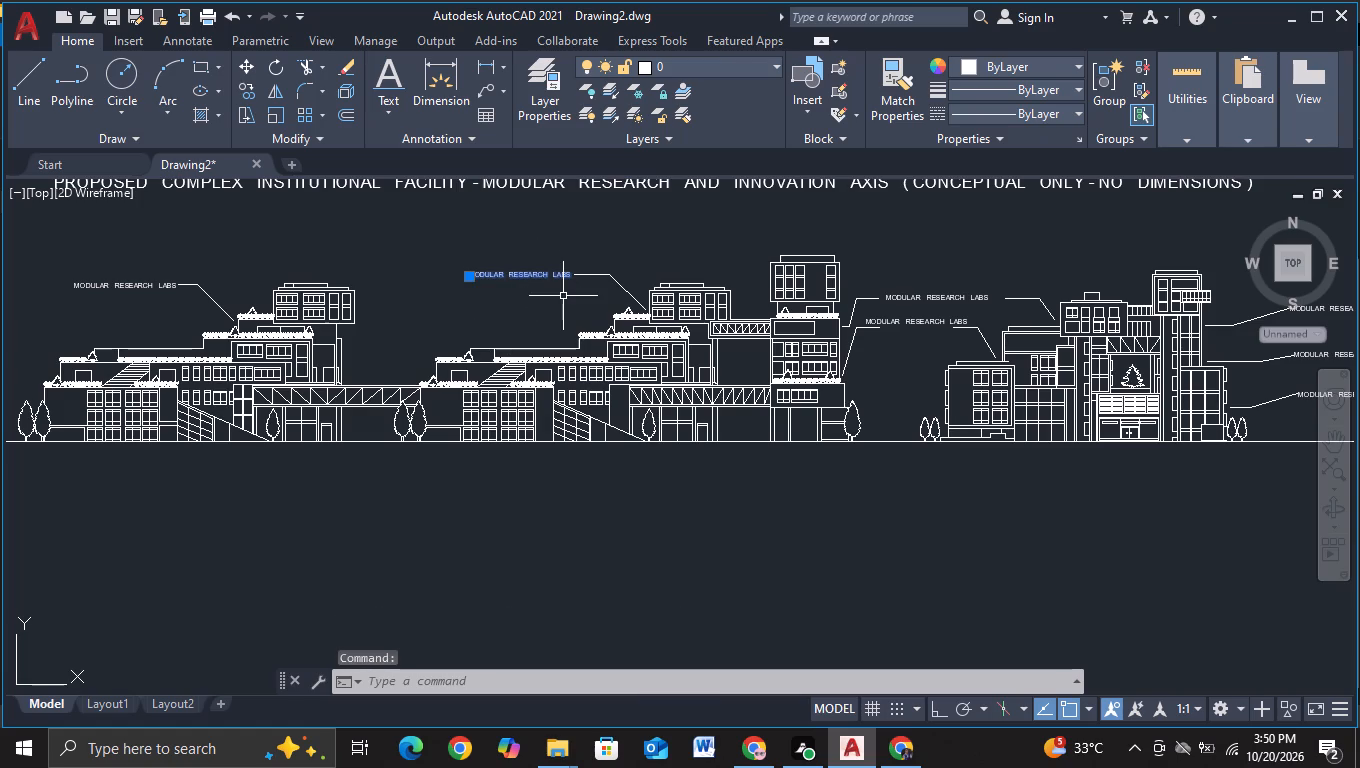
{"action": "right_click", "coordinate": [563, 296]}
{"action": "left_click", "coordinate": [597, 254]}
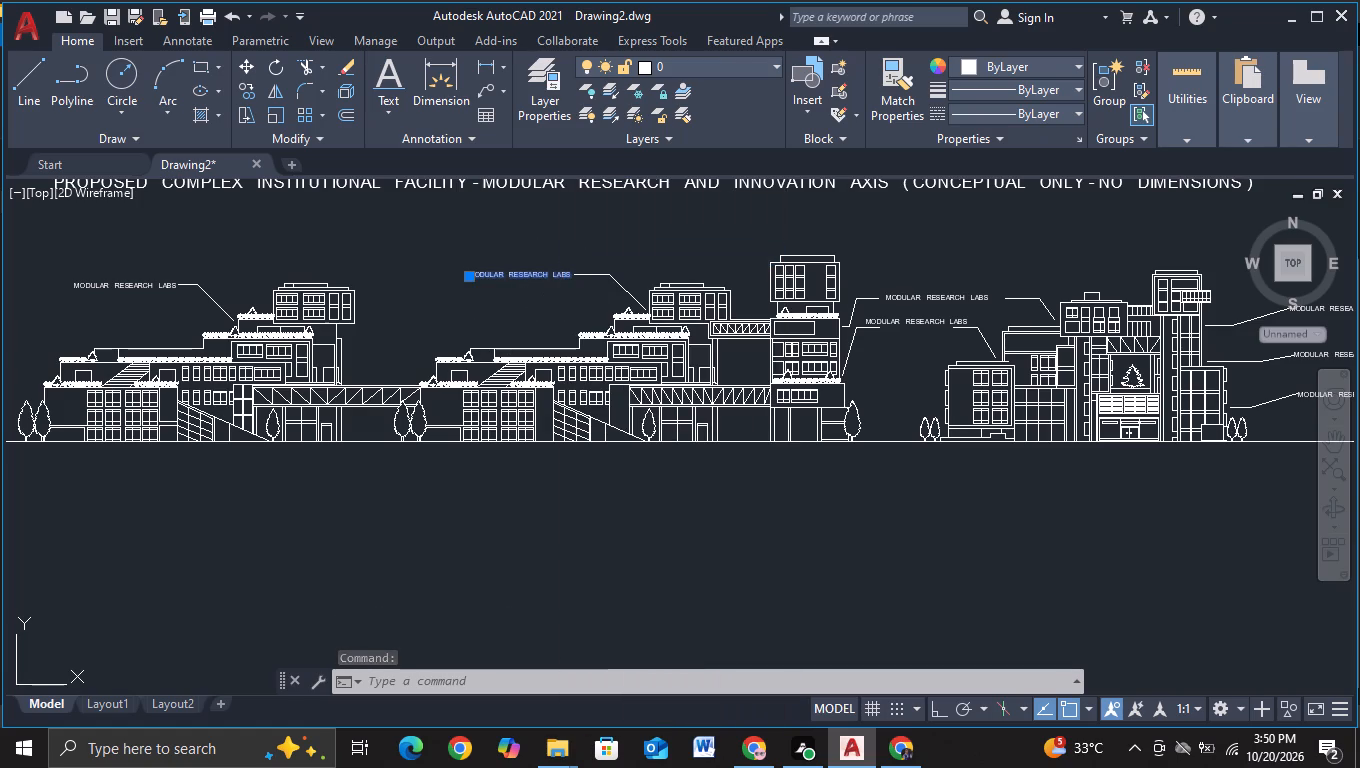
{"action": "key", "text": "BackSpace"}
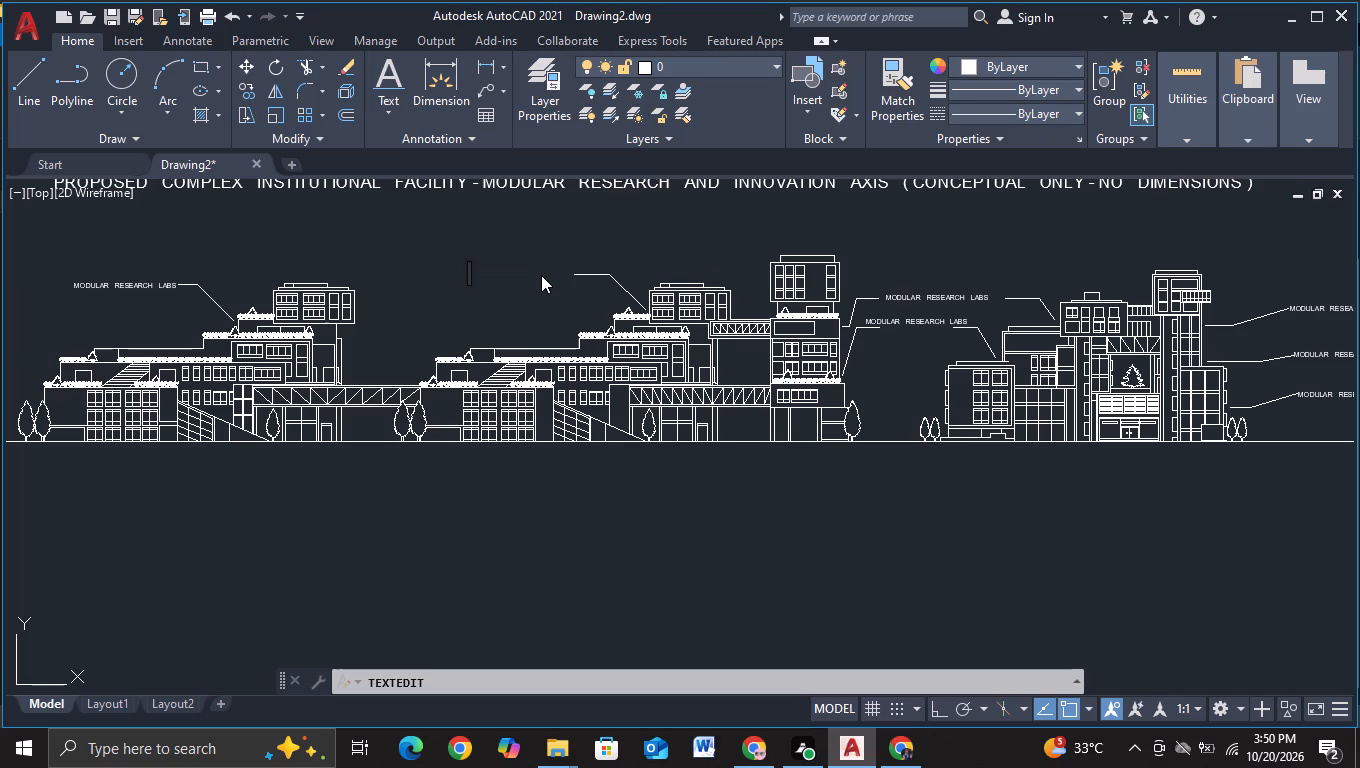
{"action": "type", "text": "STE"}
{"action": "type", "text": "PP"}
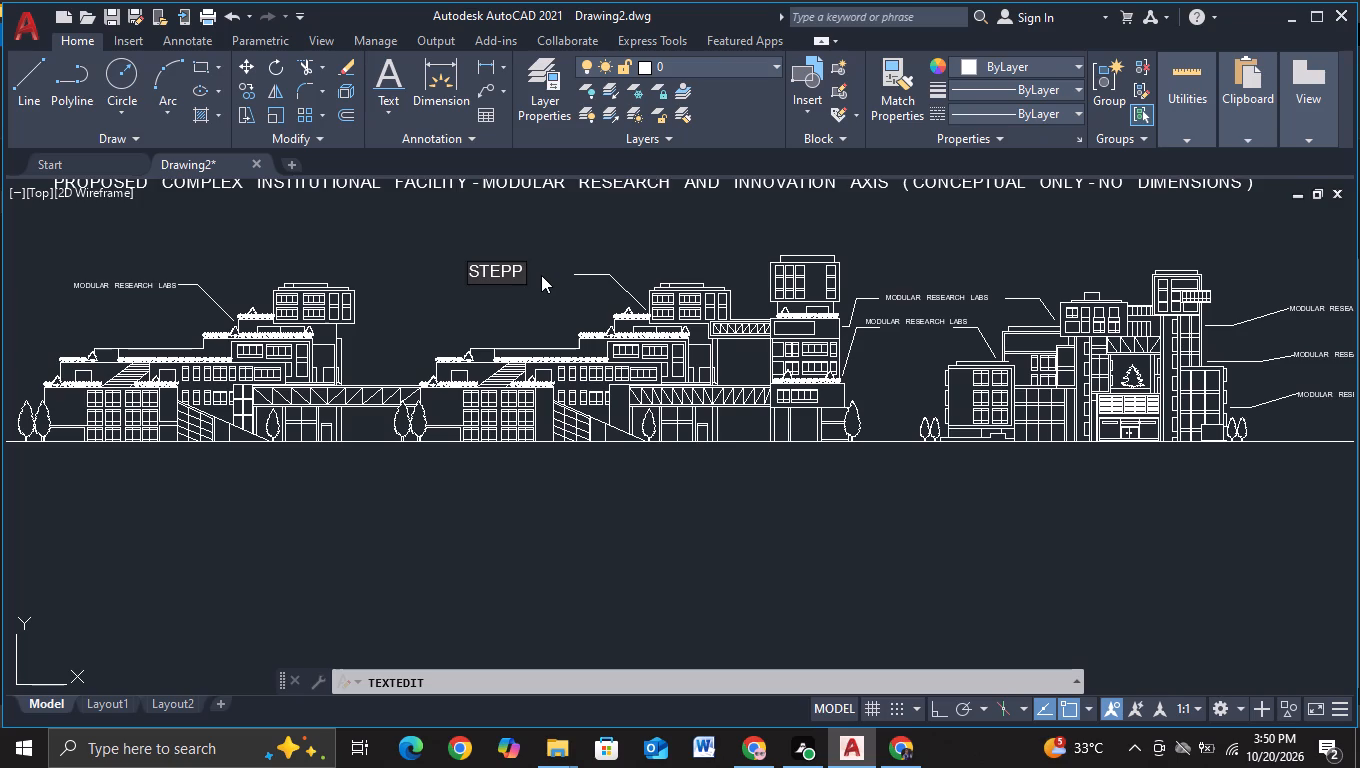
{"action": "type", "text": "ED"}
{"action": "key", "text": "space"}
{"action": "key", "text": "space"}
{"action": "key", "text": "space"}
{"action": "type", "text": "CO"}
{"action": "type", "text": "LL"}
{"action": "type", "text": "ABORATION"}
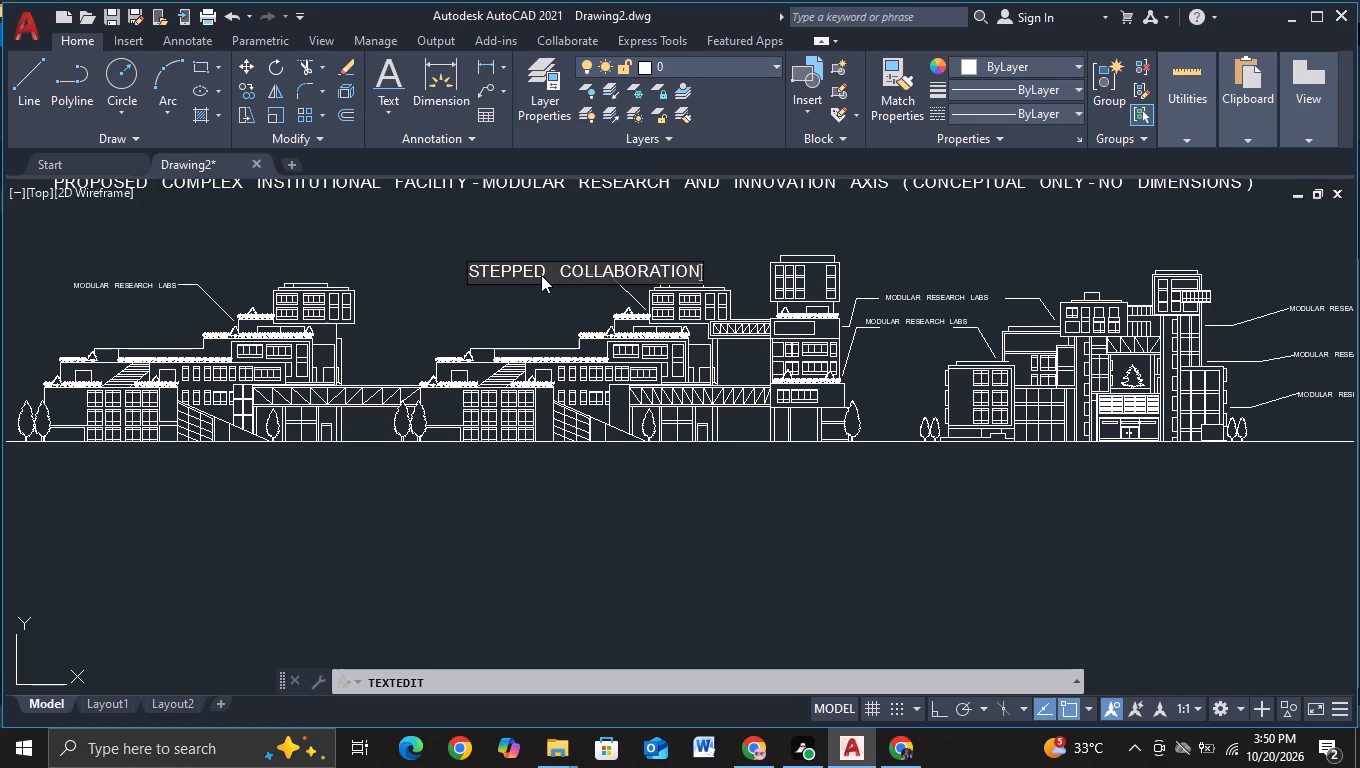
{"action": "key", "text": "Return"}
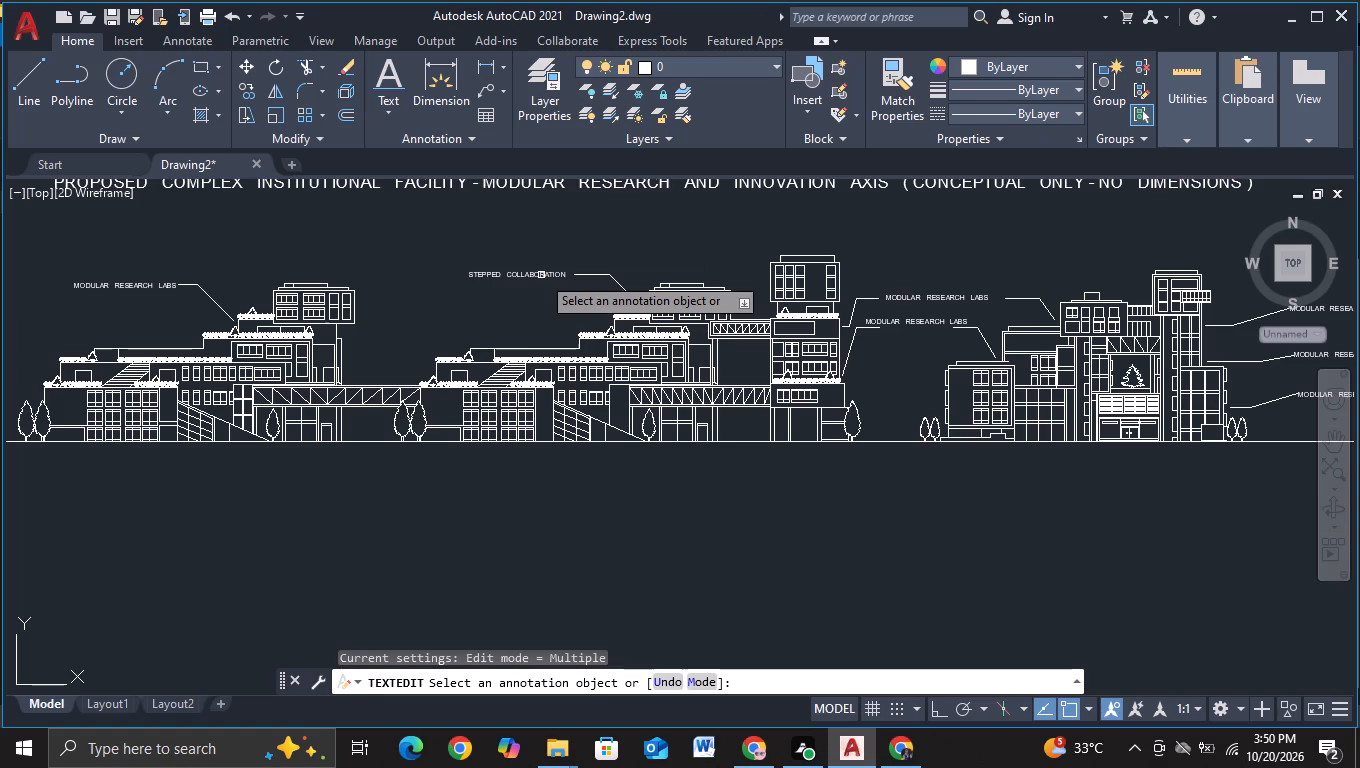
{"action": "scroll", "coordinate": [541, 275], "scroll_direction": "up", "scroll_amount": 1}
{"action": "scroll", "coordinate": [589, 366], "scroll_direction": "up", "scroll_amount": 2}
{"action": "middle_click_drag", "start_coordinate": [494, 301], "coordinate": [529, 489]}
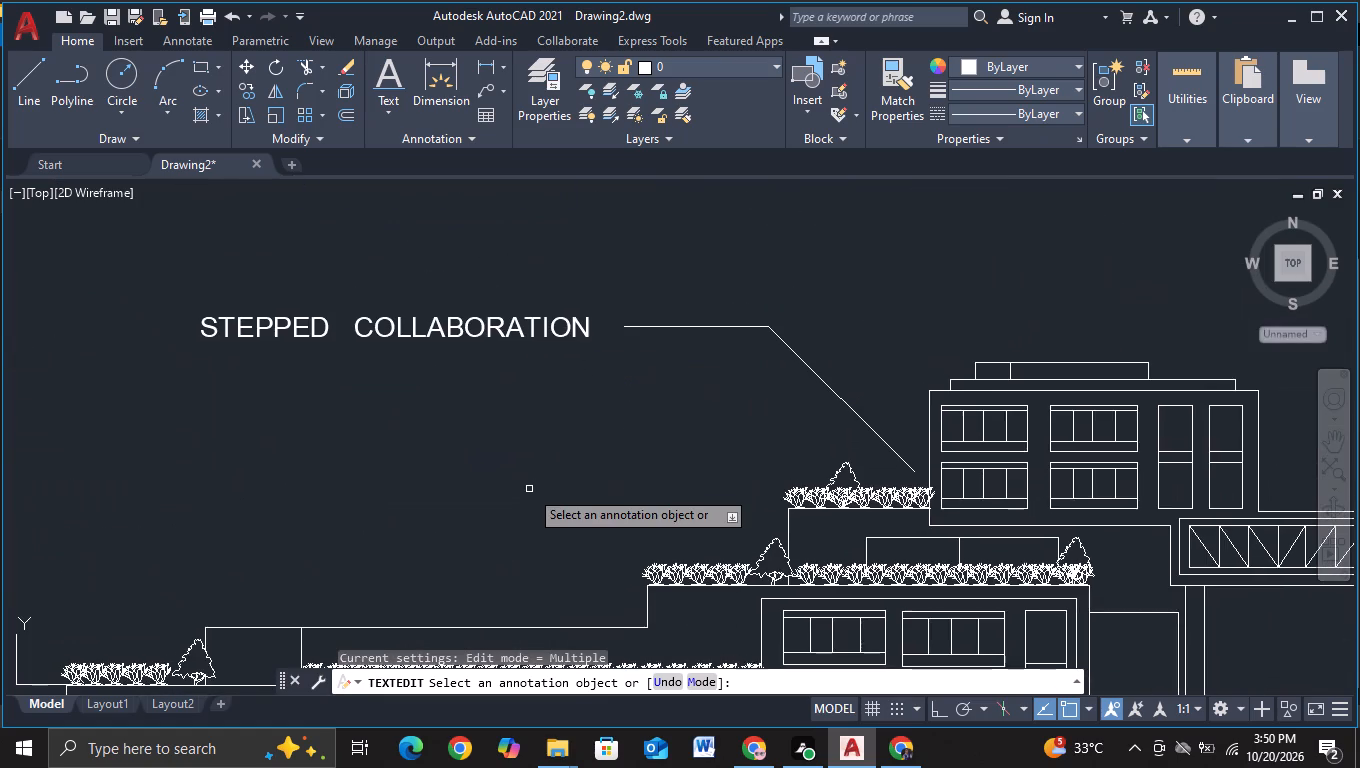
{"action": "key", "text": "Escape"}
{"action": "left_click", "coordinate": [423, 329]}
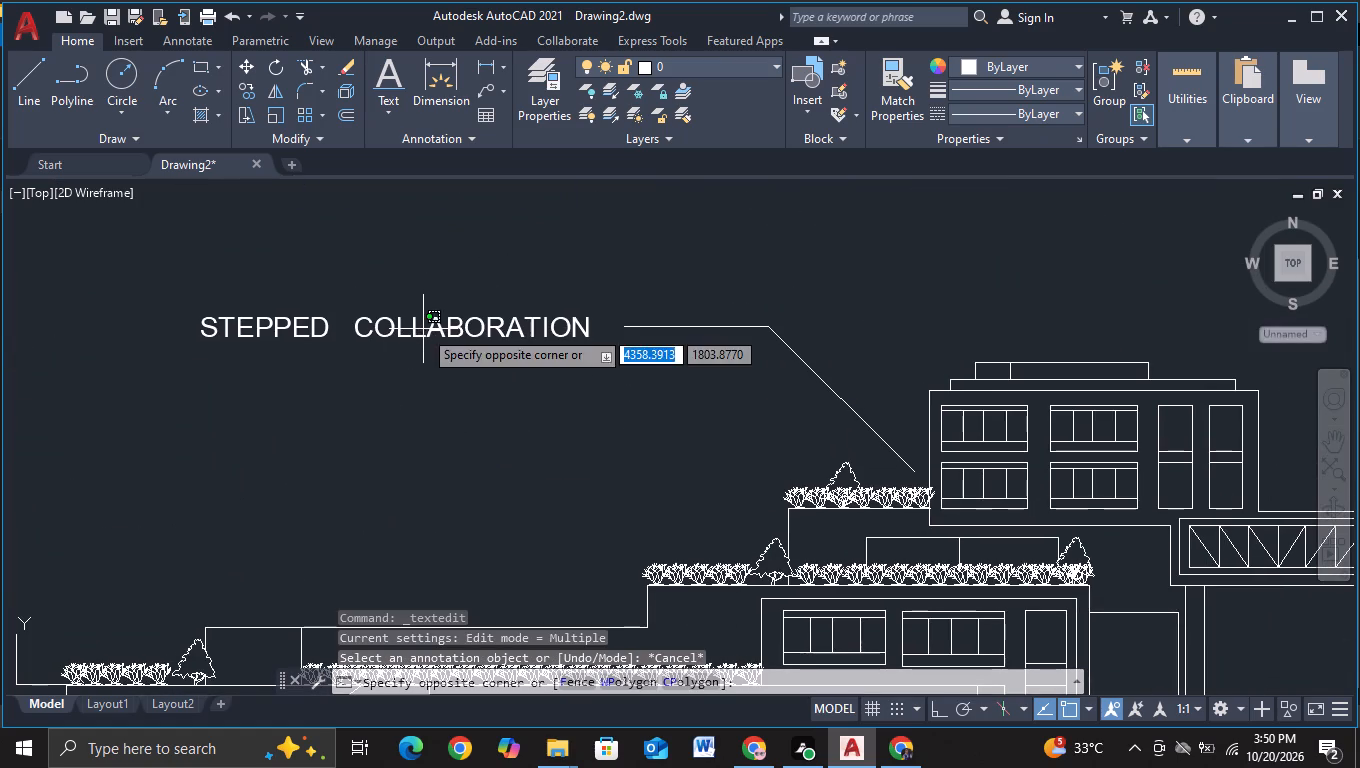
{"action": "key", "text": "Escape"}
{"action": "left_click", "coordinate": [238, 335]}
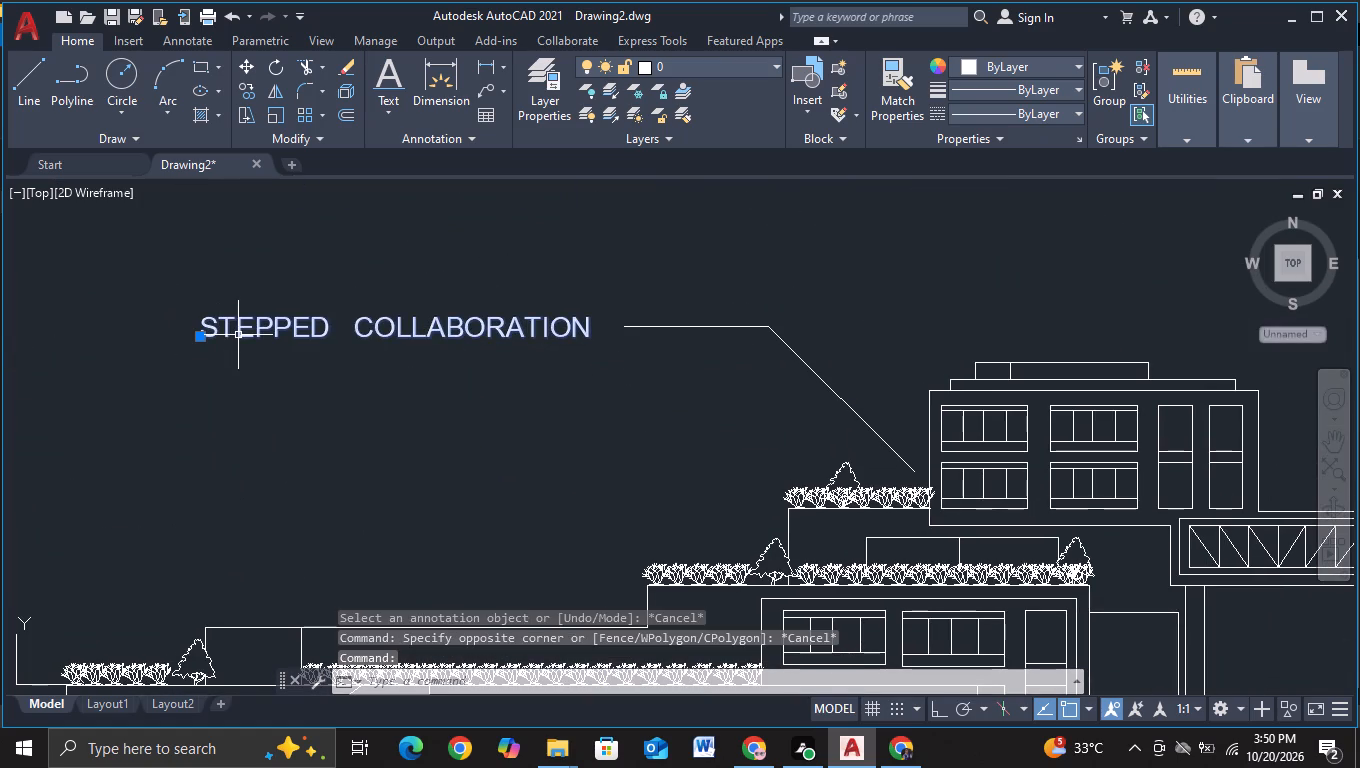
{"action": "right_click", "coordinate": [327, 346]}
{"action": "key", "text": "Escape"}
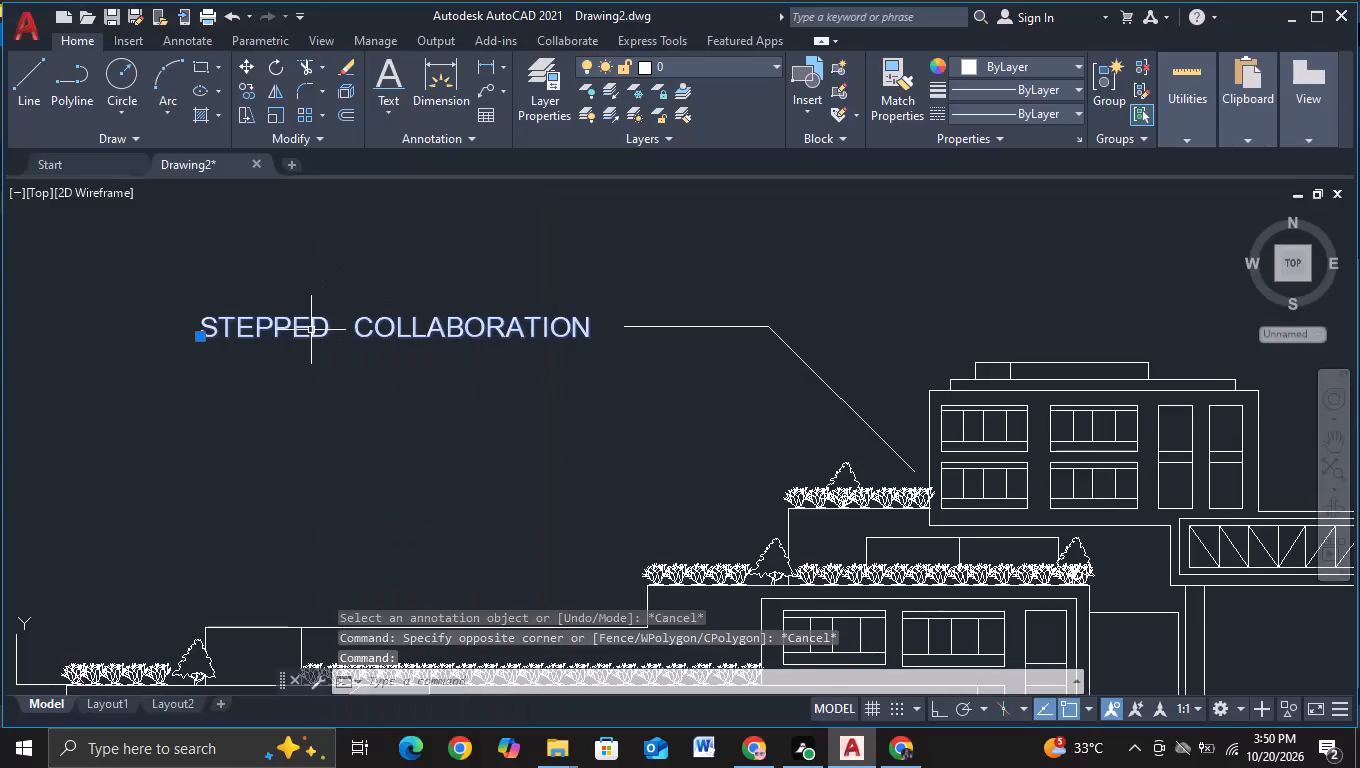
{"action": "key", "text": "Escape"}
Move the STEPPED COLLABORATION text horizontally toward the building until it slightly overlaps the free end of its leader.
{"action": "left_click", "coordinate": [395, 334]}
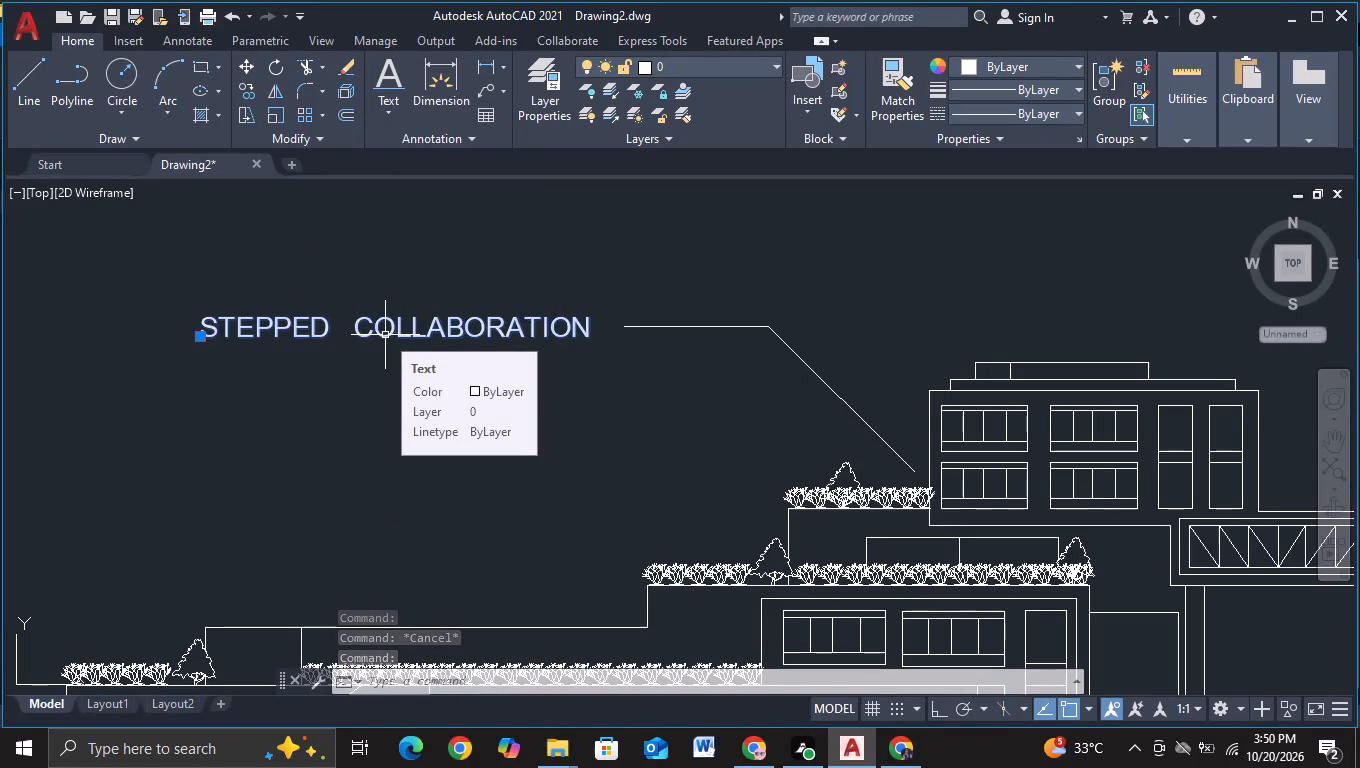
{"action": "key", "text": "m"}
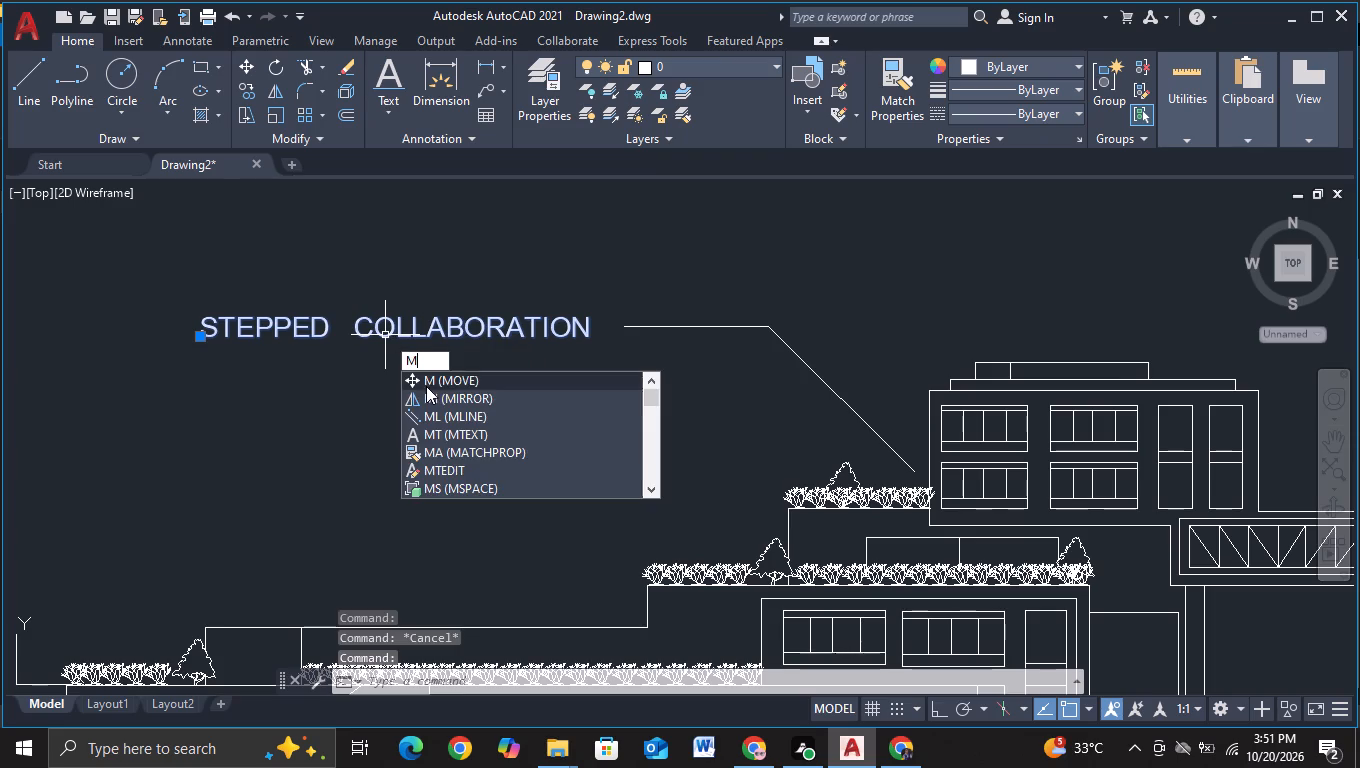
{"action": "left_click", "coordinate": [421, 378]}
{"action": "left_click", "coordinate": [384, 333]}
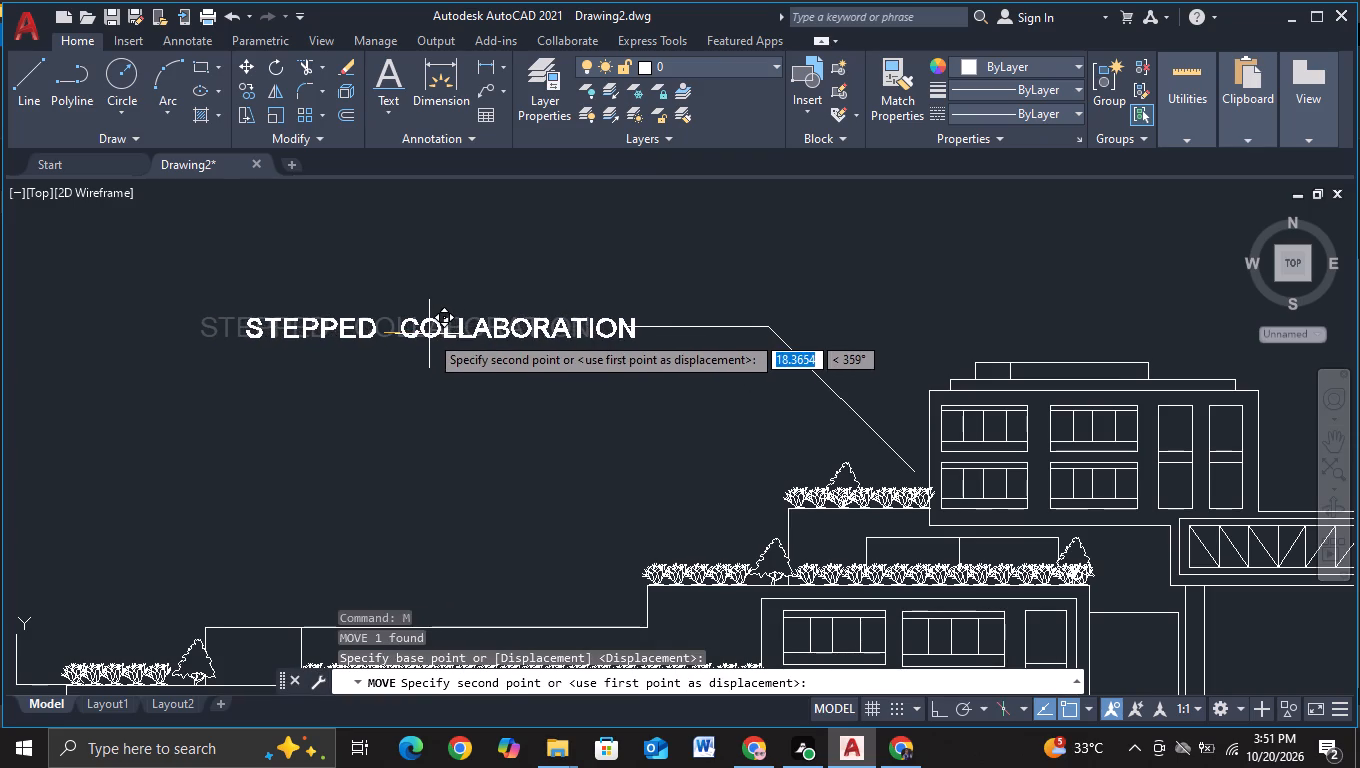
{"action": "left_click", "coordinate": [454, 334]}
{"action": "key", "text": "Escape"}
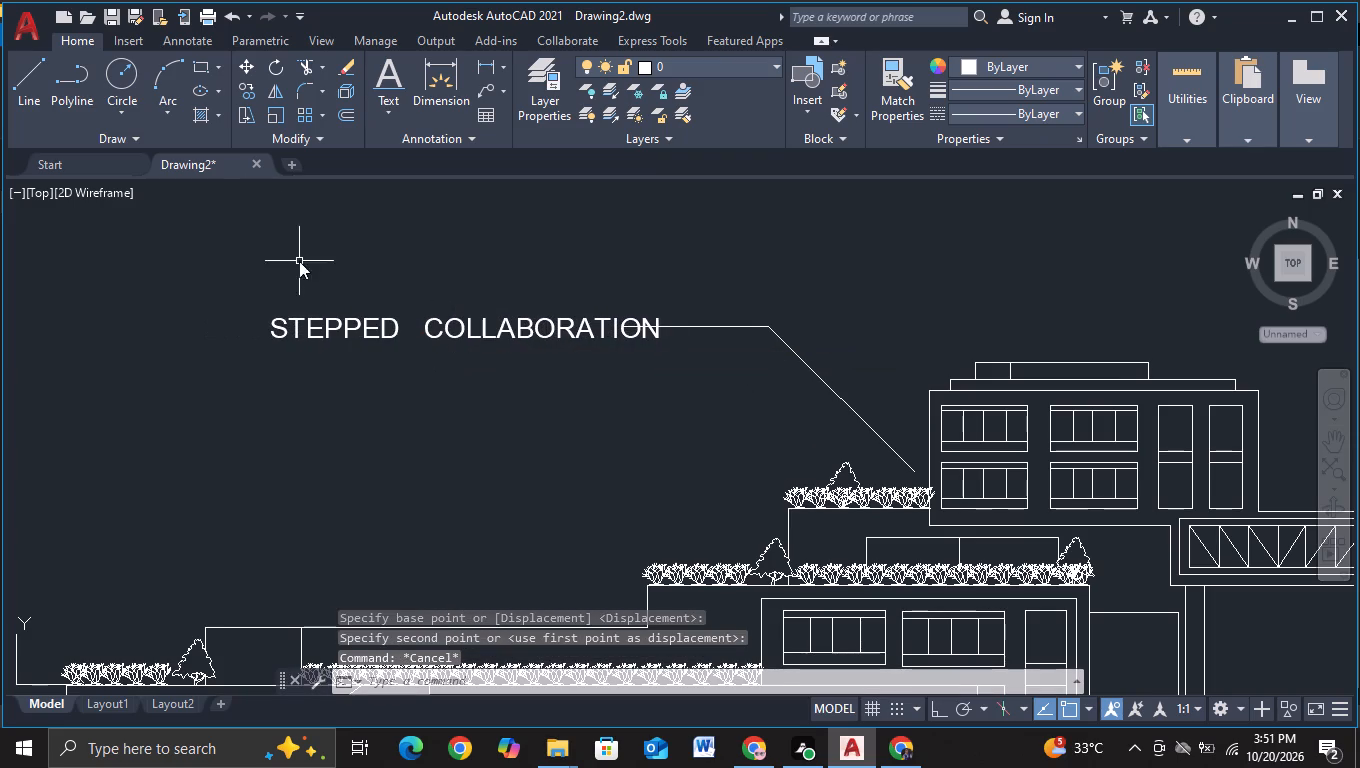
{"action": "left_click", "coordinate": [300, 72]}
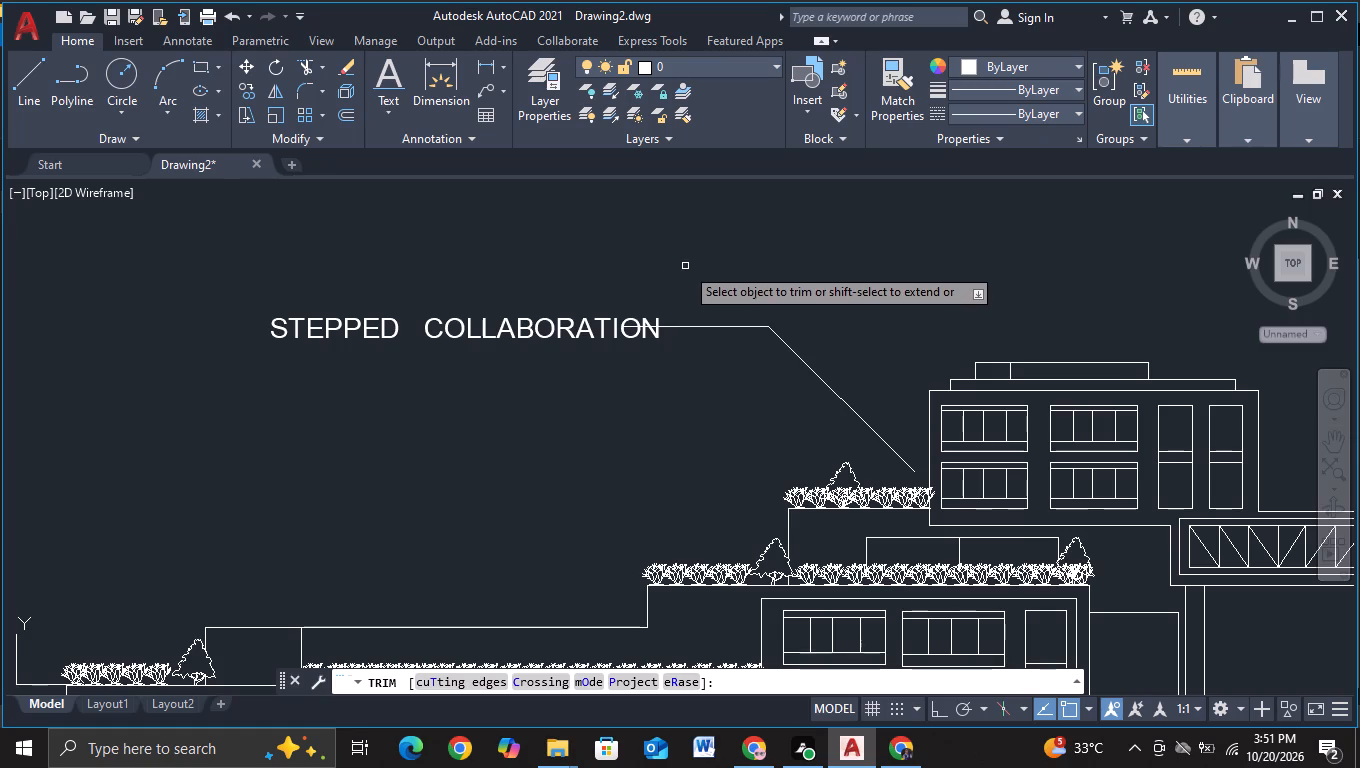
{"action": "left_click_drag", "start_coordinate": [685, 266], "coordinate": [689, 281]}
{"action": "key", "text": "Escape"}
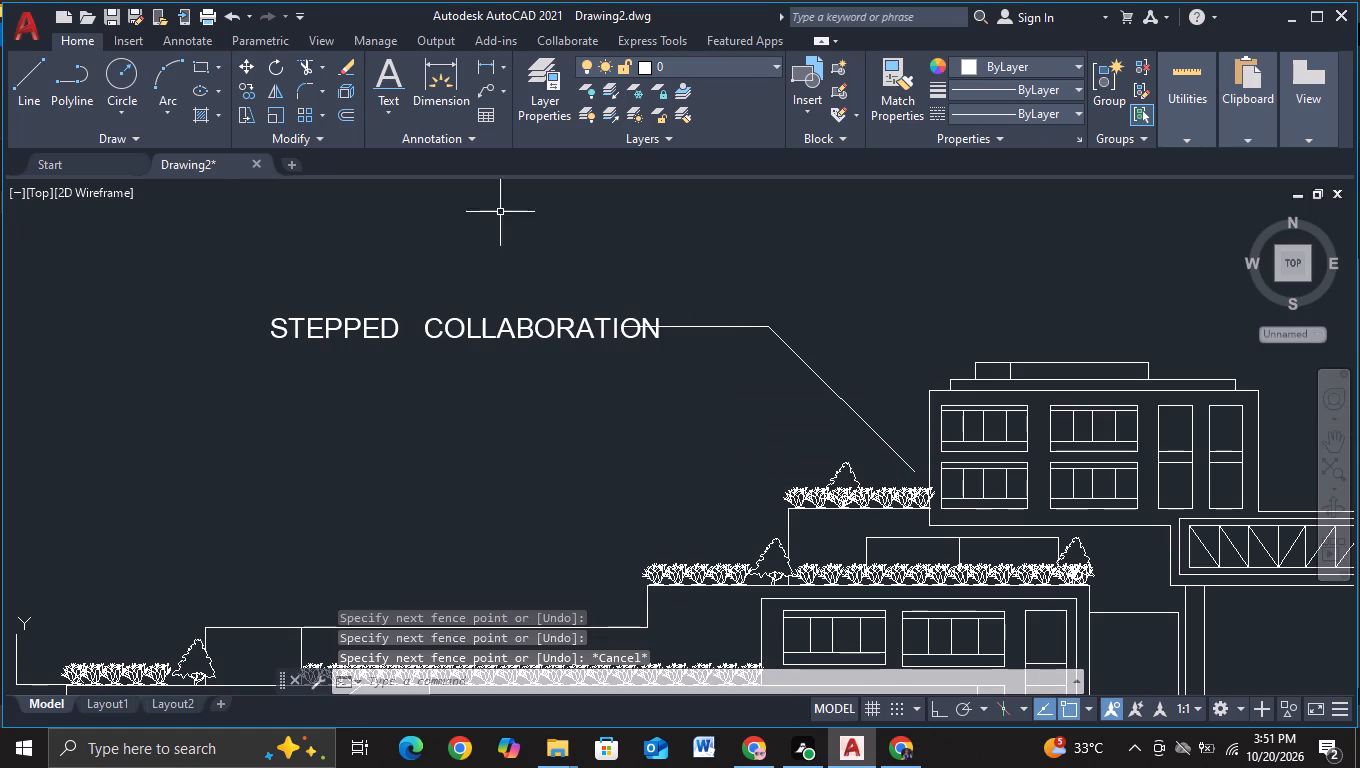
Cut the upper terrace leader back with a temporary crossing line so it clears the STEPPED COLLABORATION text, and erase the leftover leader piece.
{"action": "left_click", "coordinate": [34, 79]}
{"action": "left_click", "coordinate": [687, 259]}
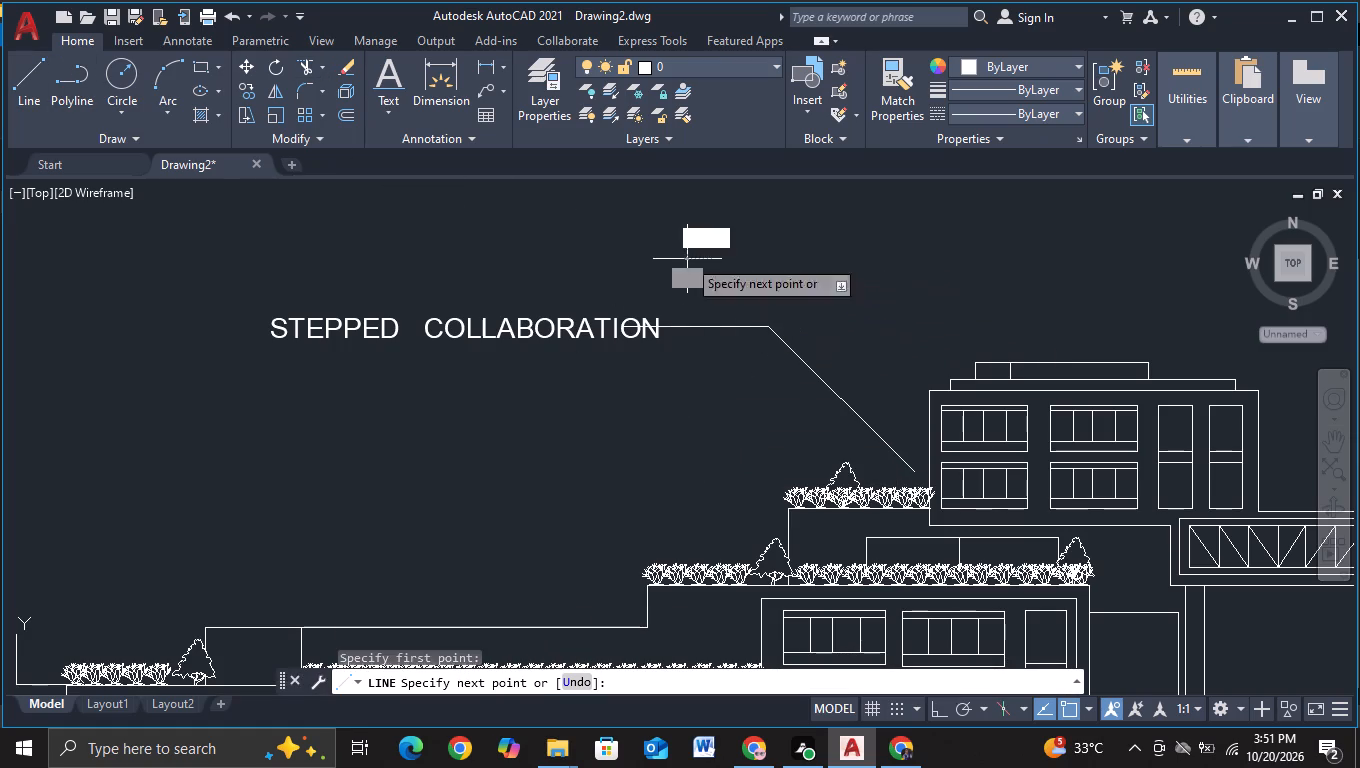
{"action": "left_click", "coordinate": [693, 383]}
{"action": "key", "text": "Escape"}
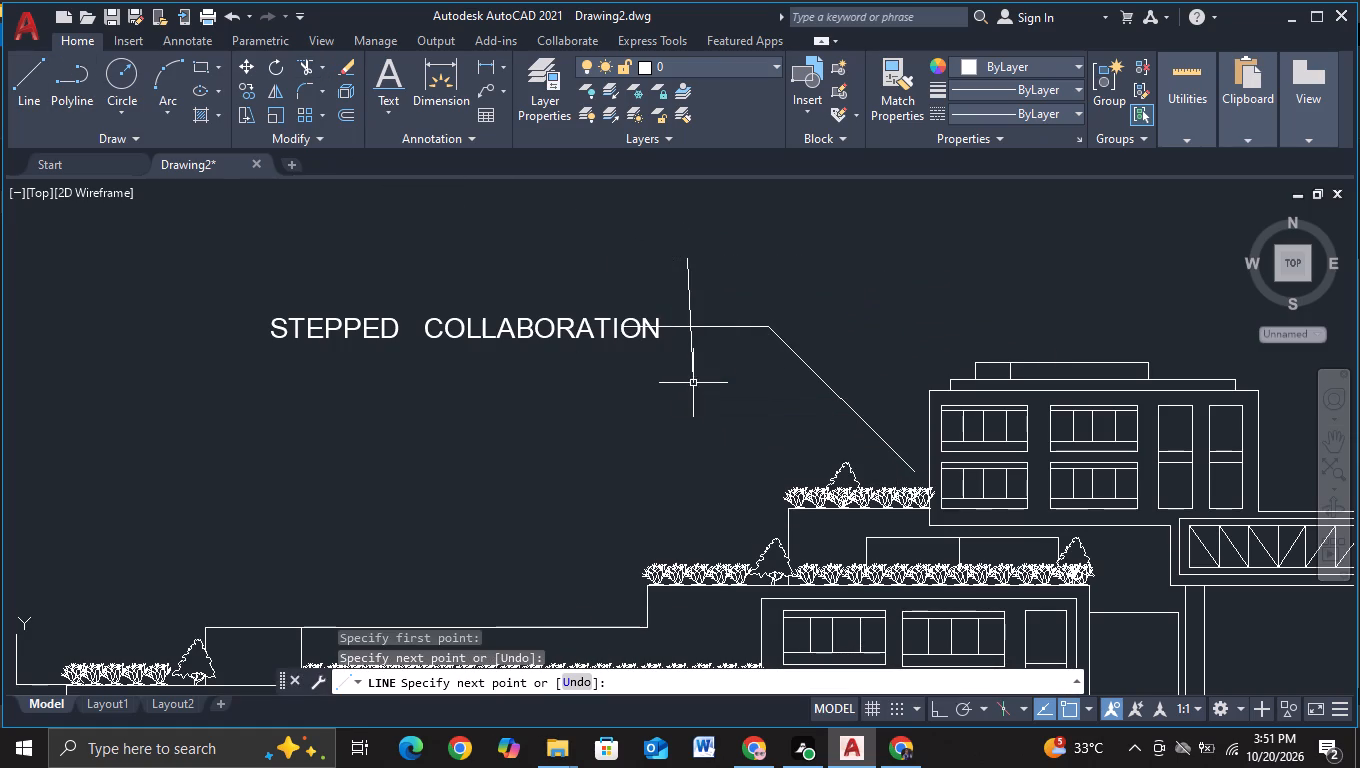
{"action": "left_click", "coordinate": [304, 62]}
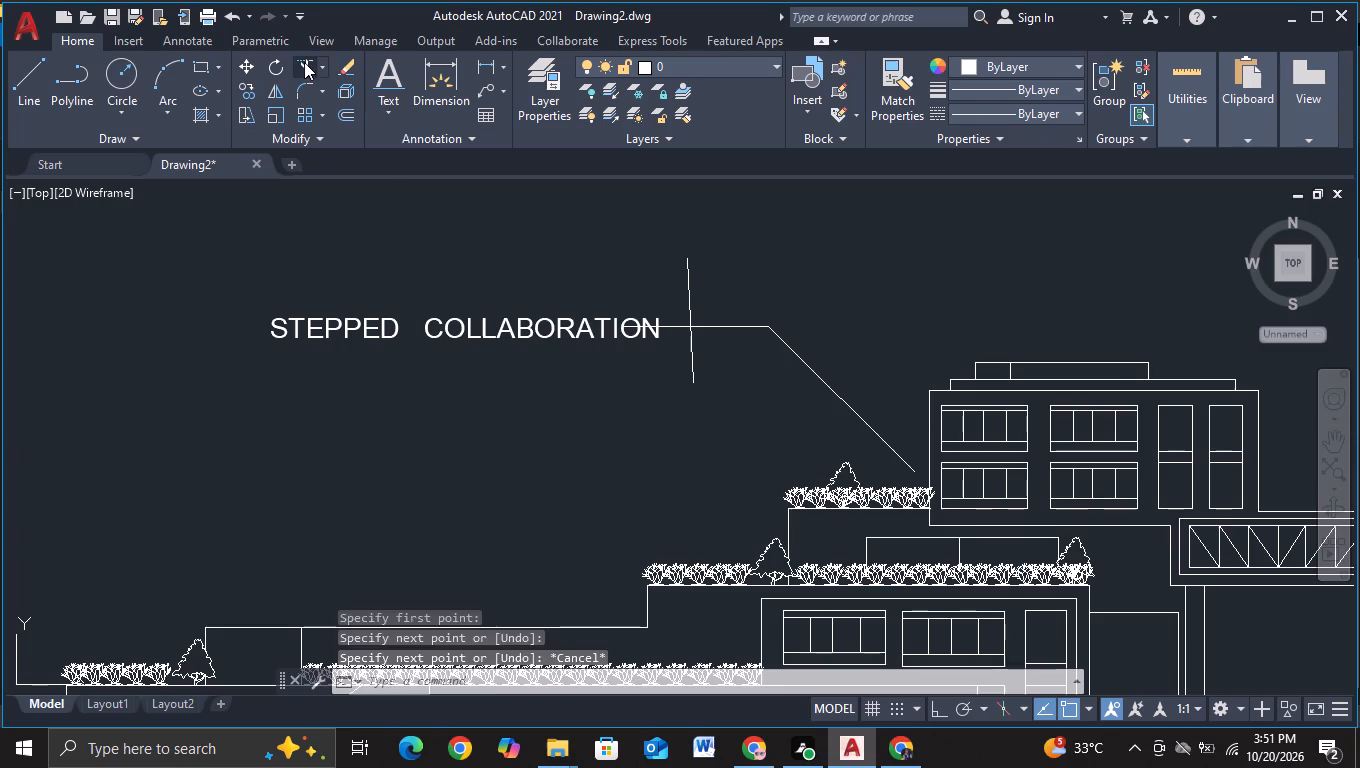
{"action": "left_click_drag", "start_coordinate": [750, 268], "coordinate": [676, 360]}
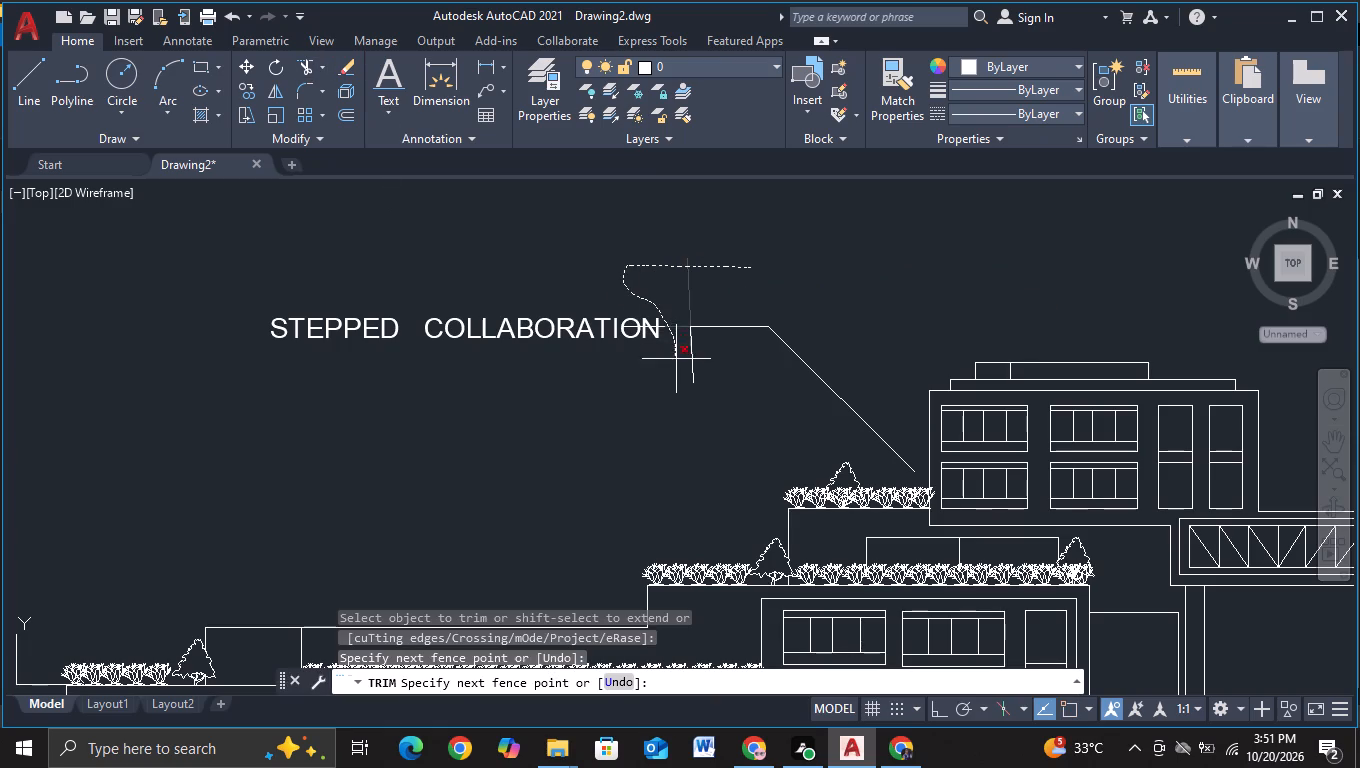
{"action": "left_click_drag", "start_coordinate": [676, 360], "coordinate": [716, 361]}
{"action": "key", "text": "Escape"}
{"action": "scroll", "coordinate": [666, 356], "scroll_direction": "up", "scroll_amount": 2}
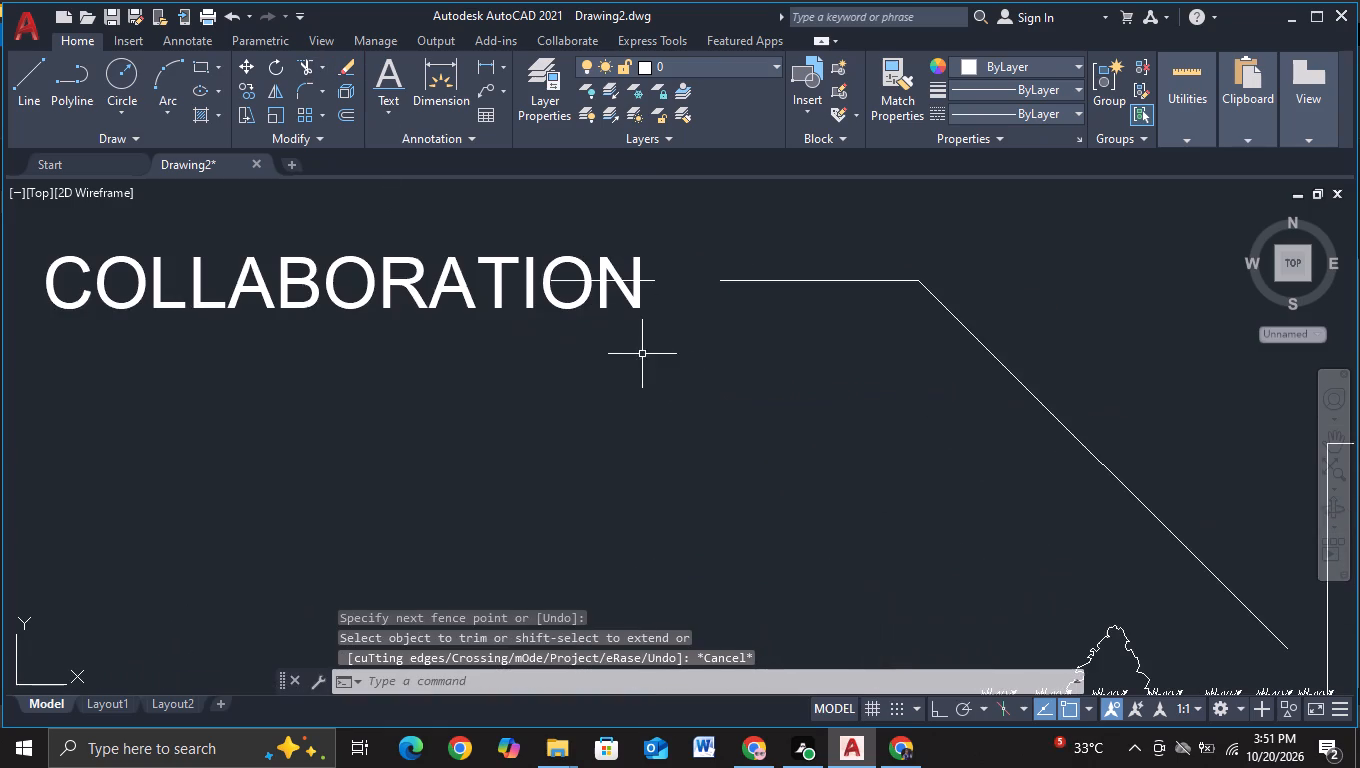
{"action": "left_click", "coordinate": [519, 217]}
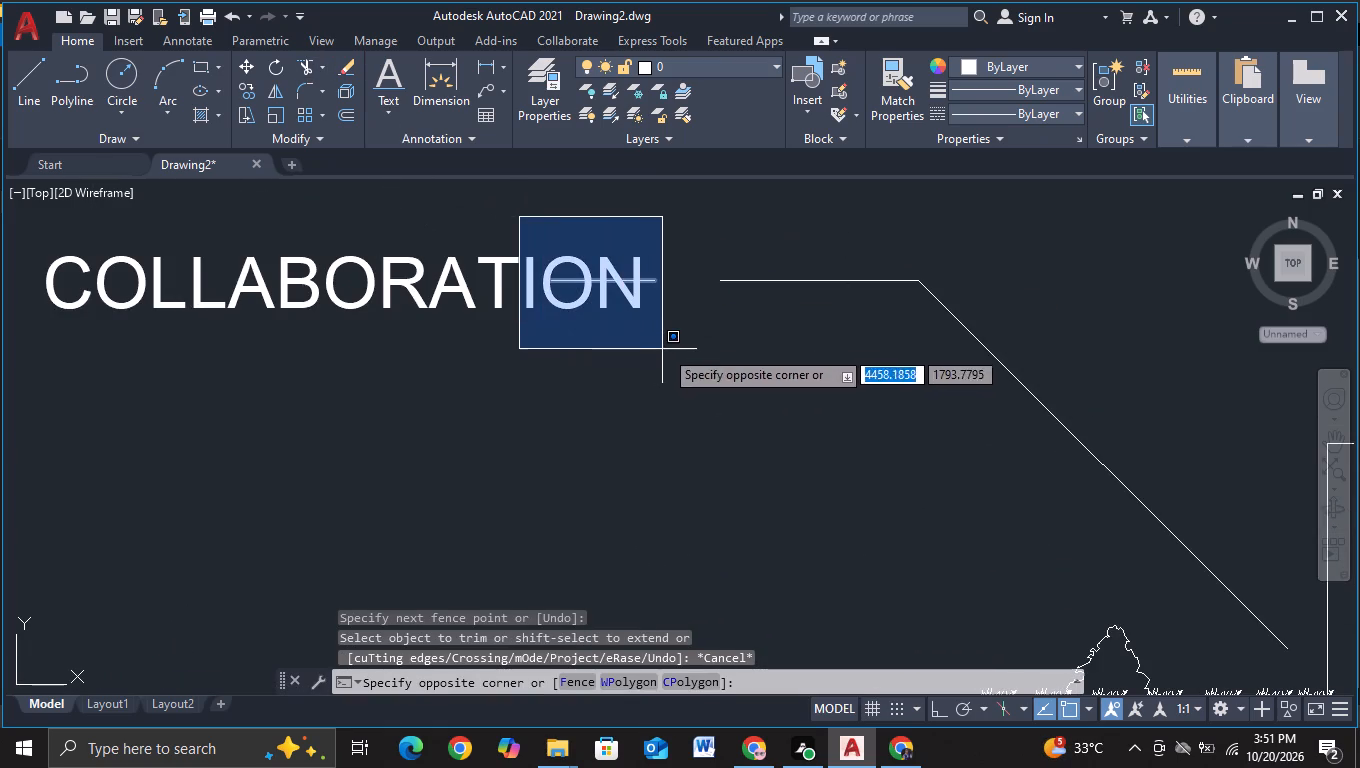
{"action": "left_click", "coordinate": [665, 349]}
{"action": "key", "text": "Delete"}
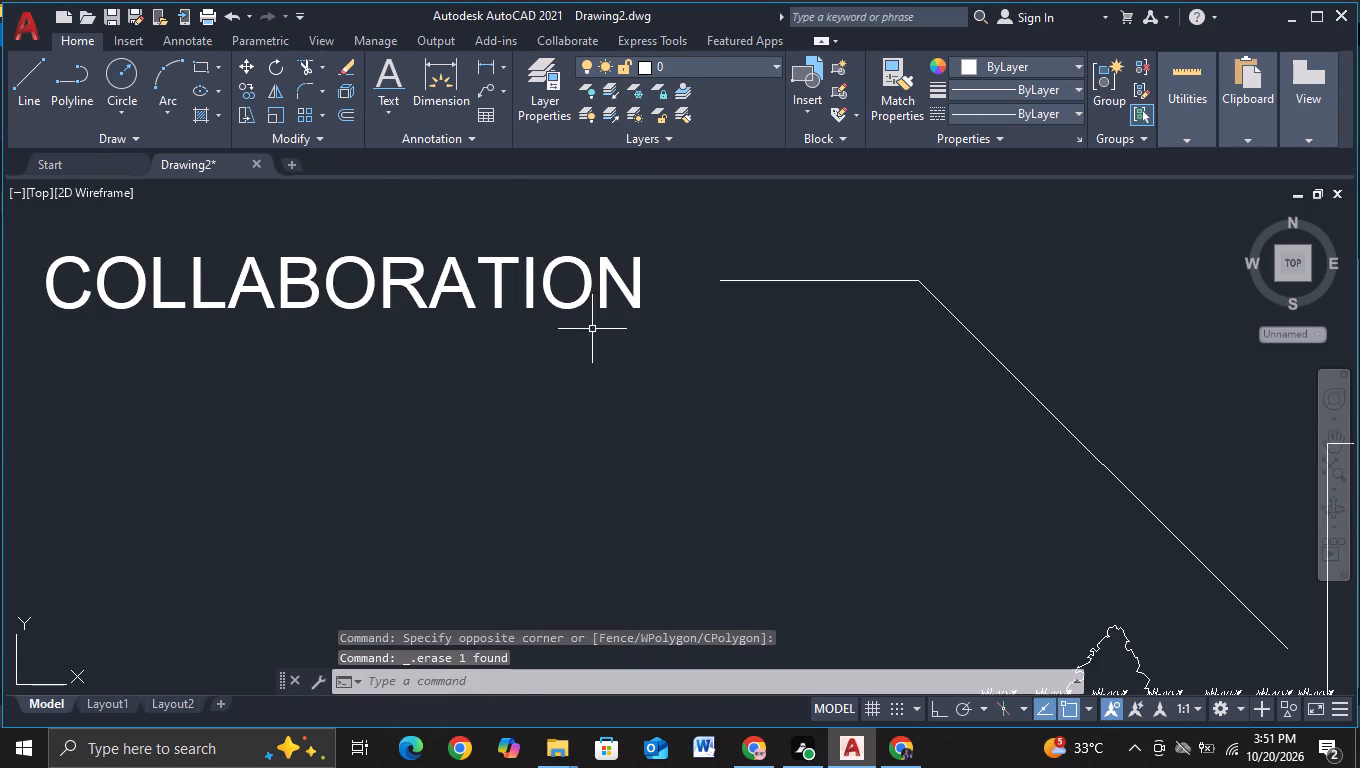
Move the STEPPED COLLABORATION text horizontally toward the building until it ends just short of the trimmed leader.
{"action": "scroll", "coordinate": [571, 299], "scroll_direction": "down", "scroll_amount": 3}
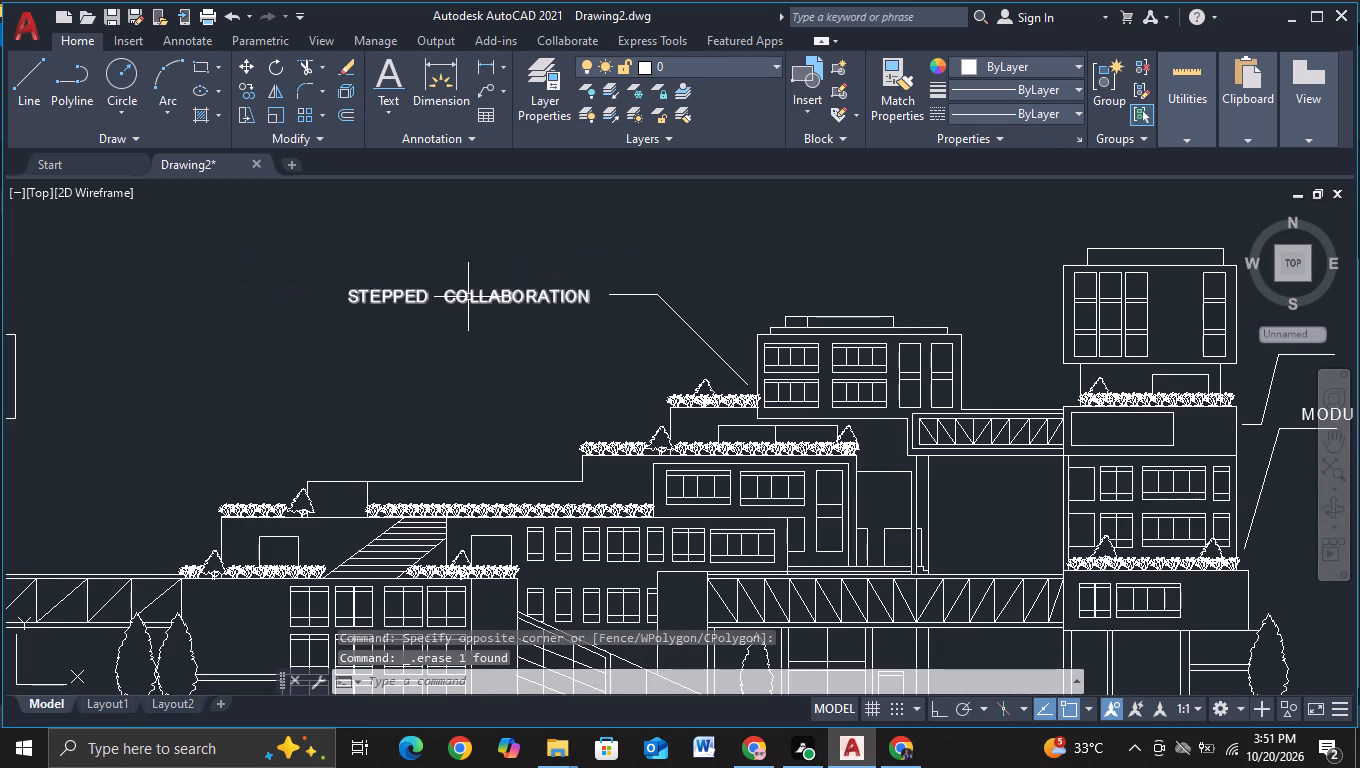
{"action": "left_click", "coordinate": [468, 297]}
{"action": "key", "text": "m"}
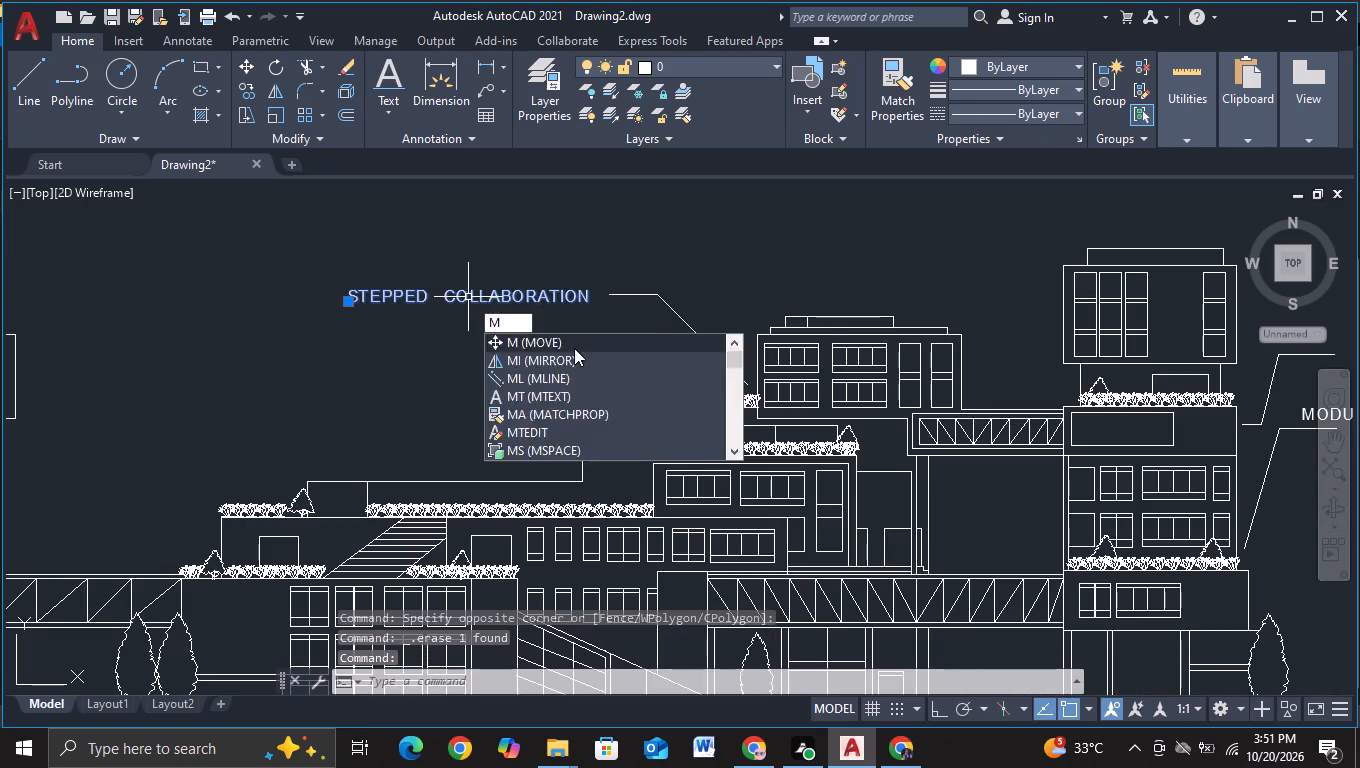
{"action": "left_click", "coordinate": [574, 348]}
{"action": "left_click", "coordinate": [529, 303]}
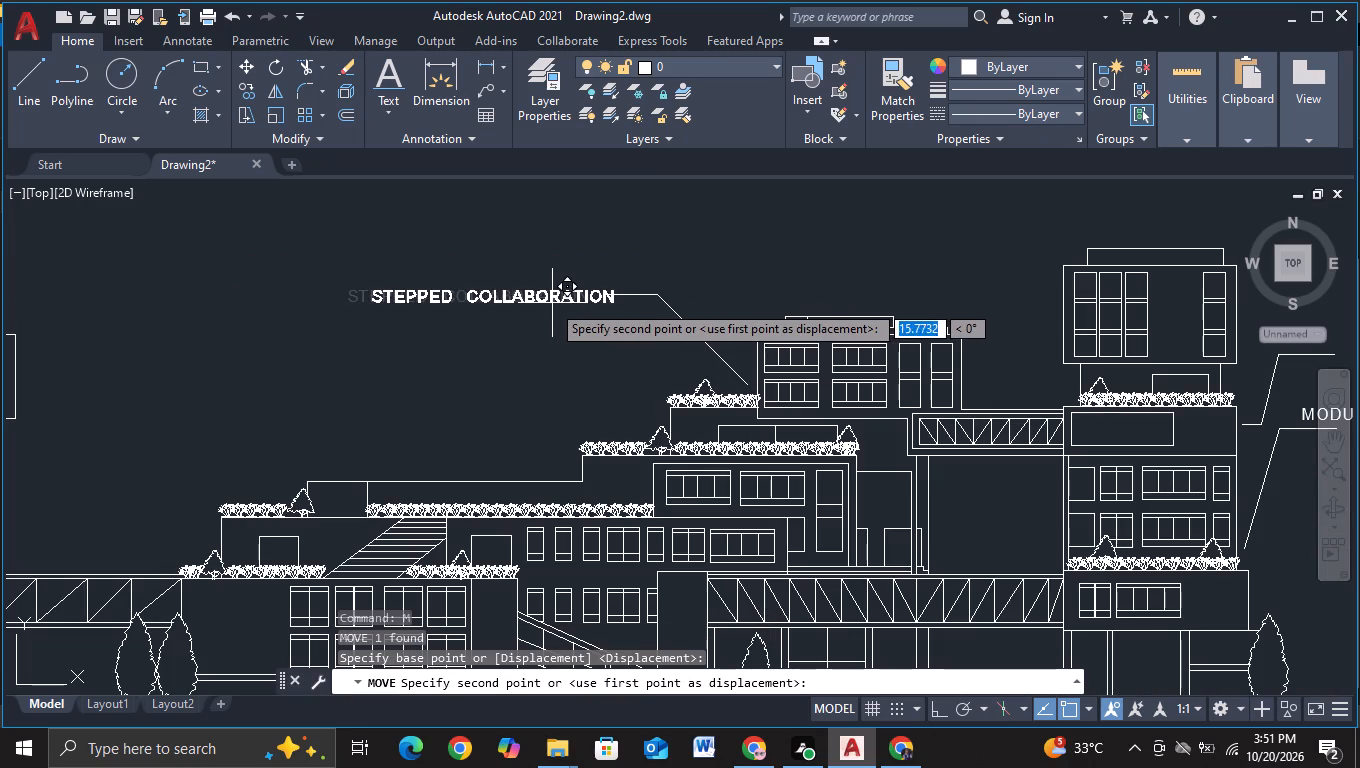
{"action": "left_click", "coordinate": [543, 304]}
Copy the STEPPED COLLABORATION text to a second line directly beneath the original.
{"action": "scroll", "coordinate": [567, 331], "scroll_direction": "up", "scroll_amount": 1}
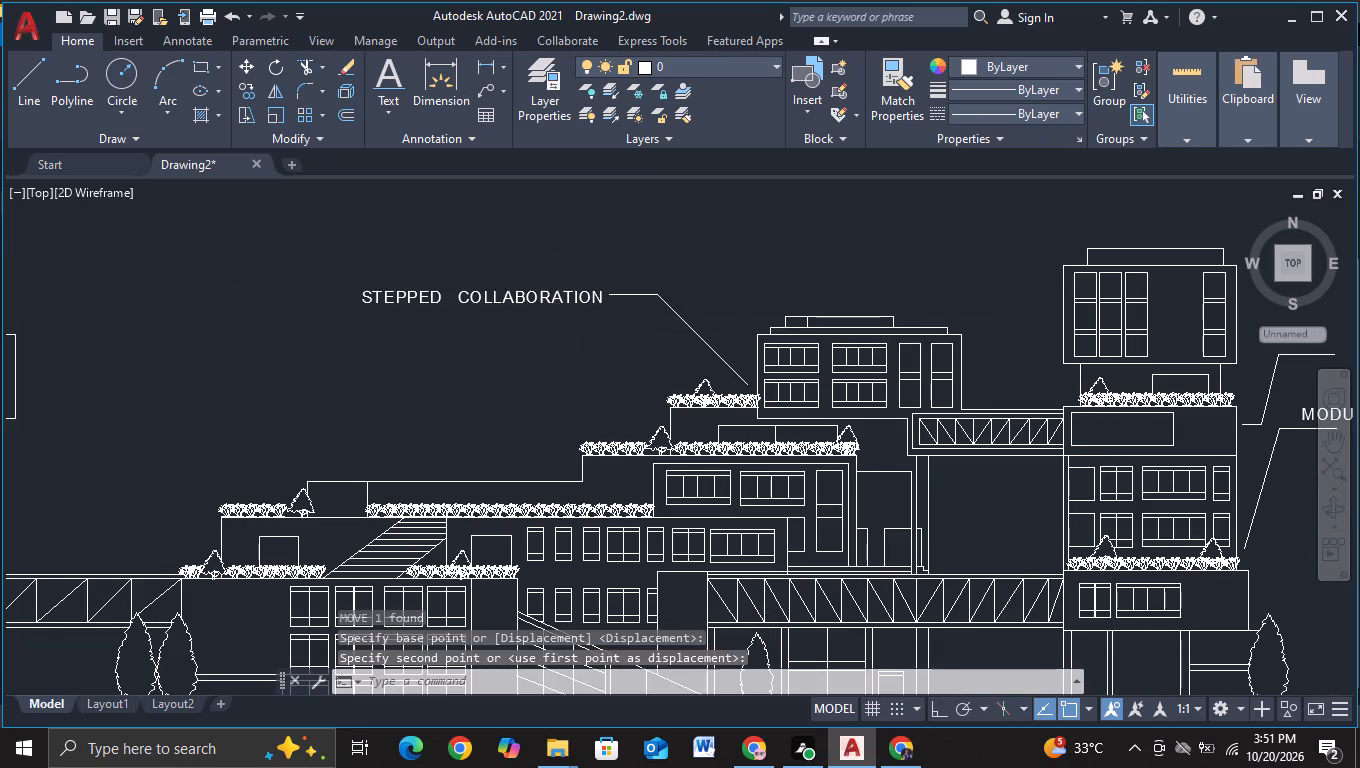
{"action": "left_click", "coordinate": [509, 284]}
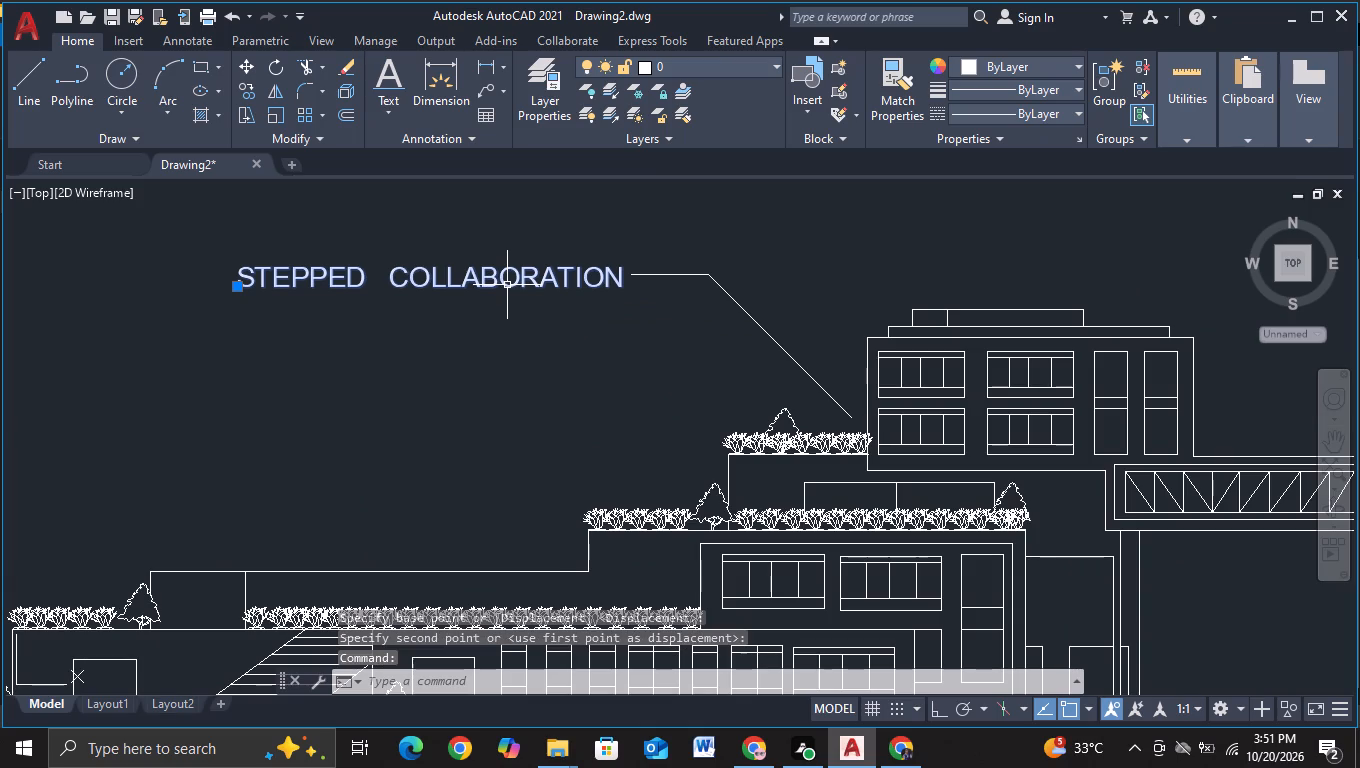
{"action": "key", "text": "c"}
{"action": "left_click", "coordinate": [550, 342]}
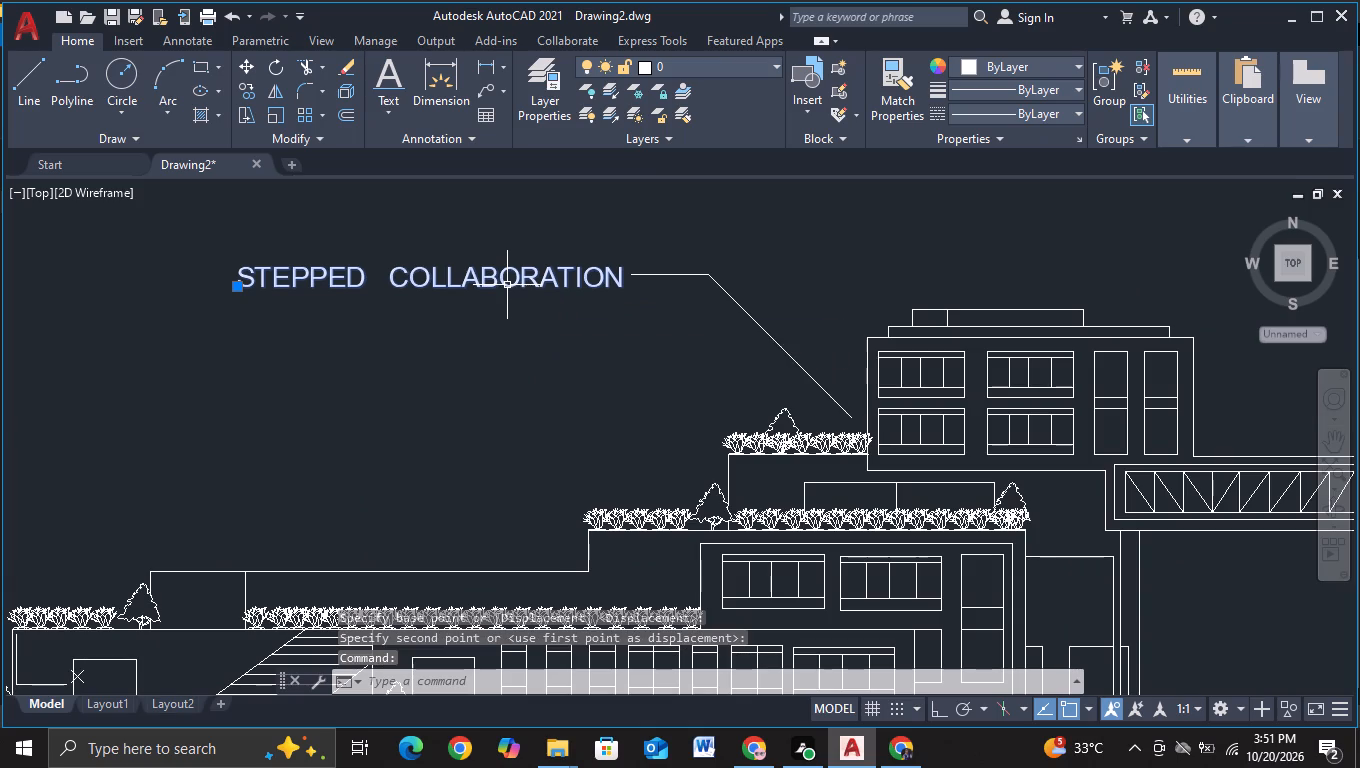
{"action": "left_click", "coordinate": [523, 292]}
{"action": "left_click", "coordinate": [531, 335]}
{"action": "key", "text": "Escape"}
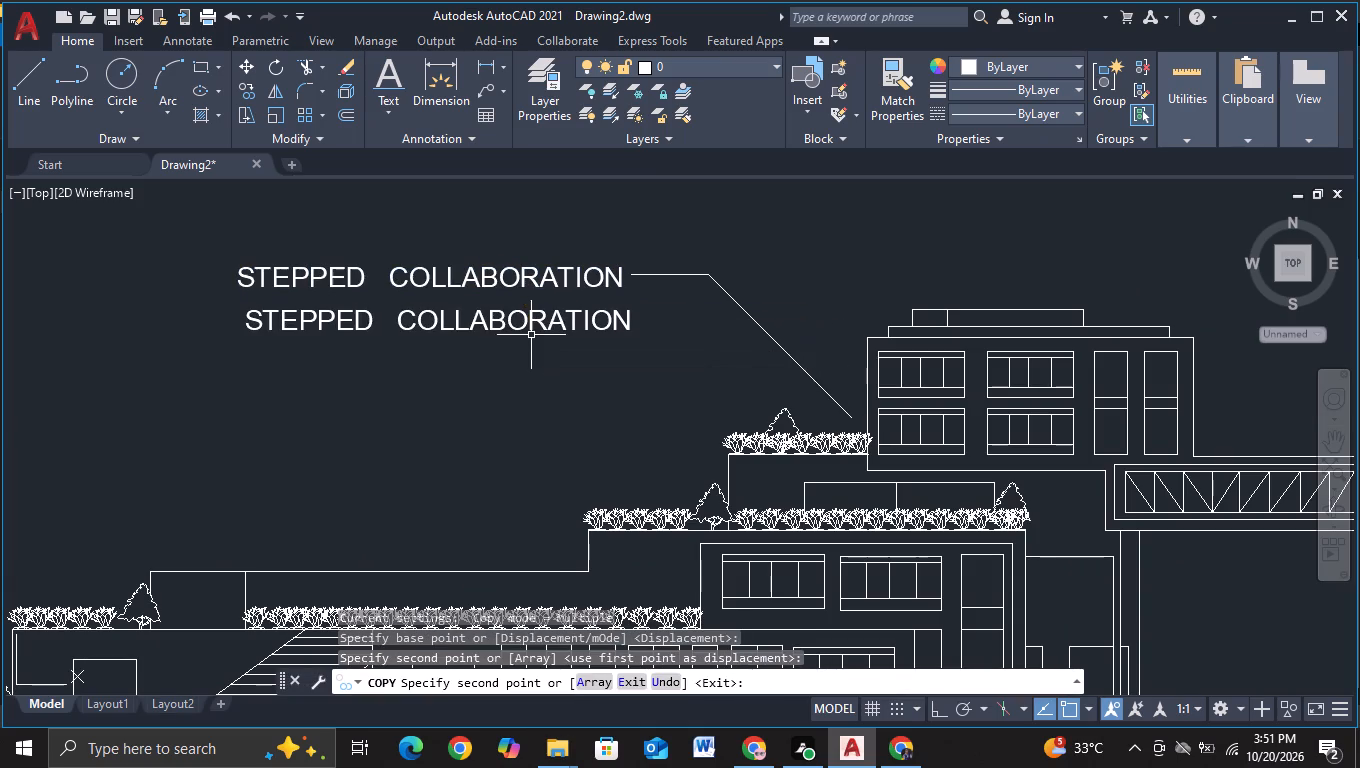
Change the wording of the copied second-line text to TERRACES.
{"action": "left_click", "coordinate": [529, 321]}
{"action": "right_click", "coordinate": [529, 321]}
{"action": "left_click", "coordinate": [581, 263]}
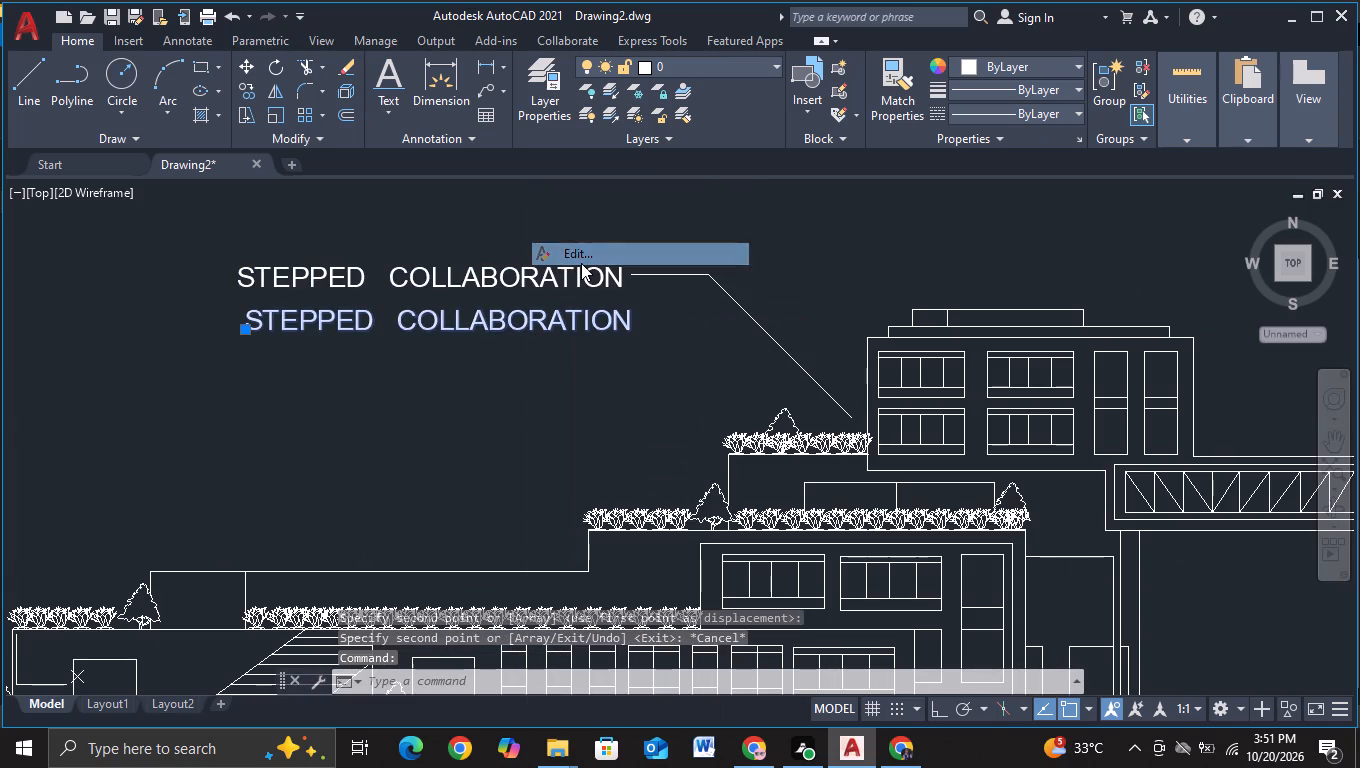
{"action": "key", "text": "BackSpace"}
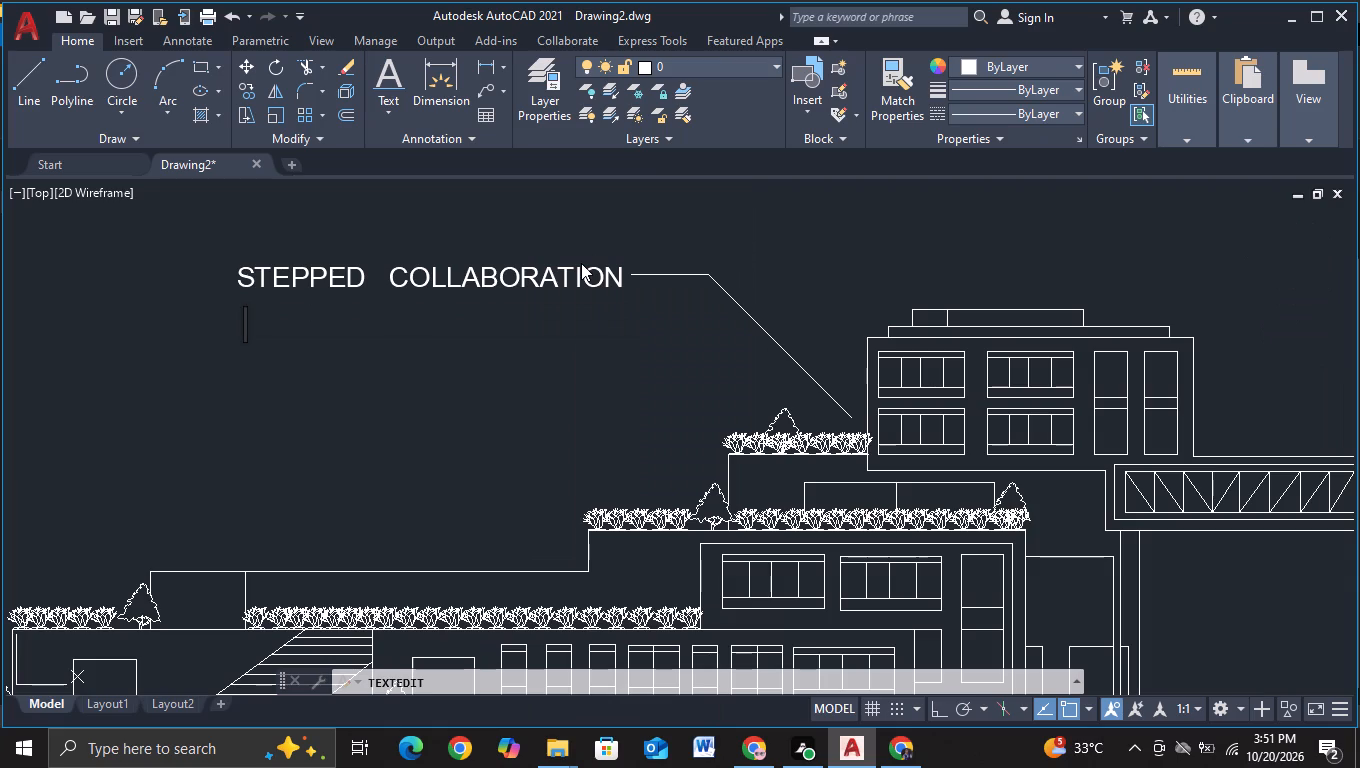
{"action": "type", "text": "TE"}
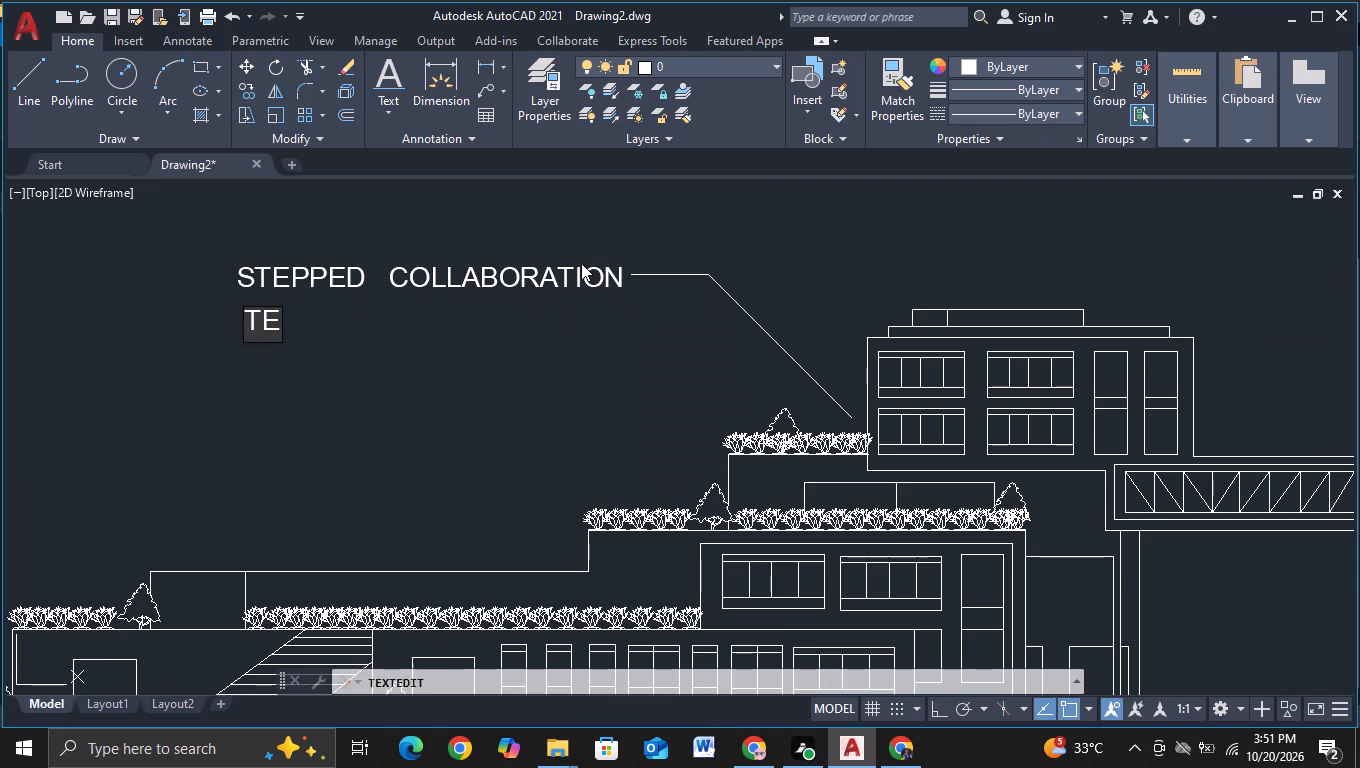
{"action": "type", "text": "RACE"}
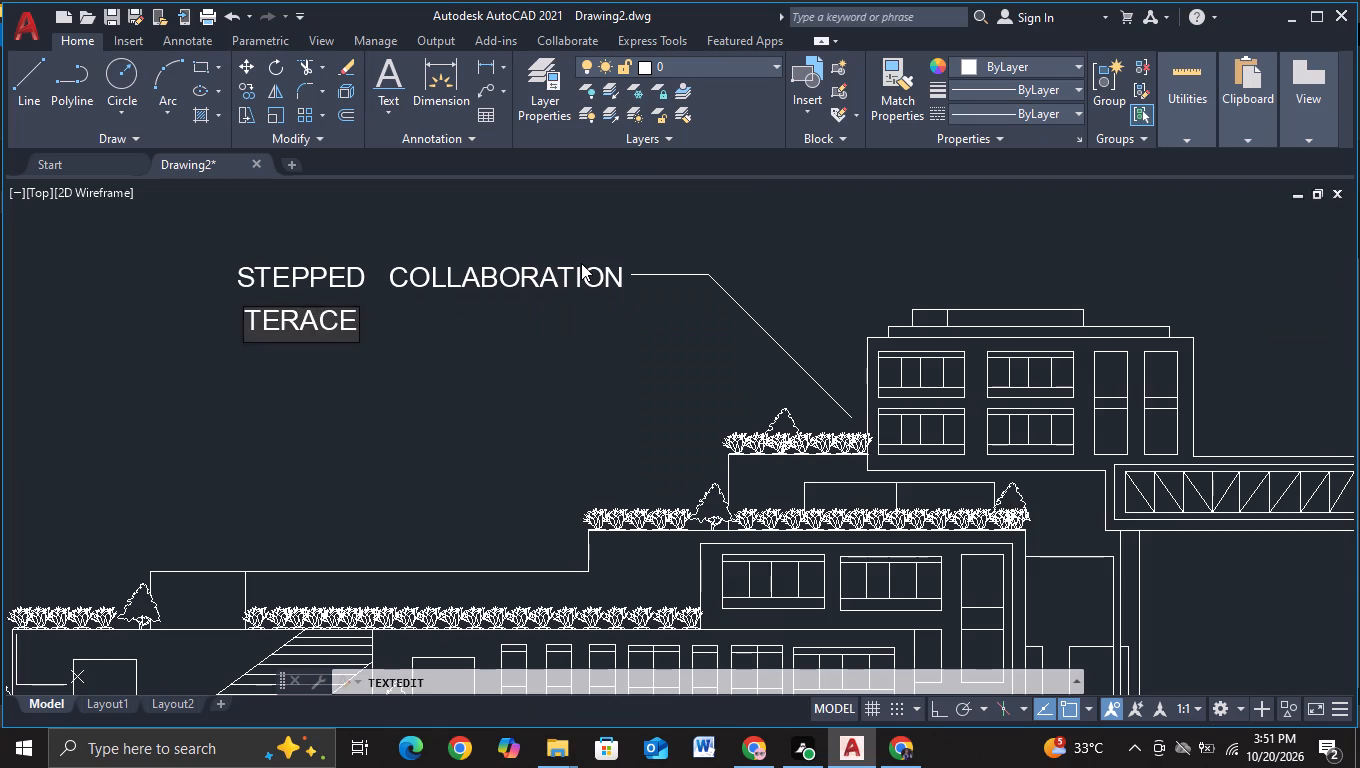
{"action": "key", "text": "s"}
{"action": "left_click", "coordinate": [300, 319]}
{"action": "key", "text": "r"}
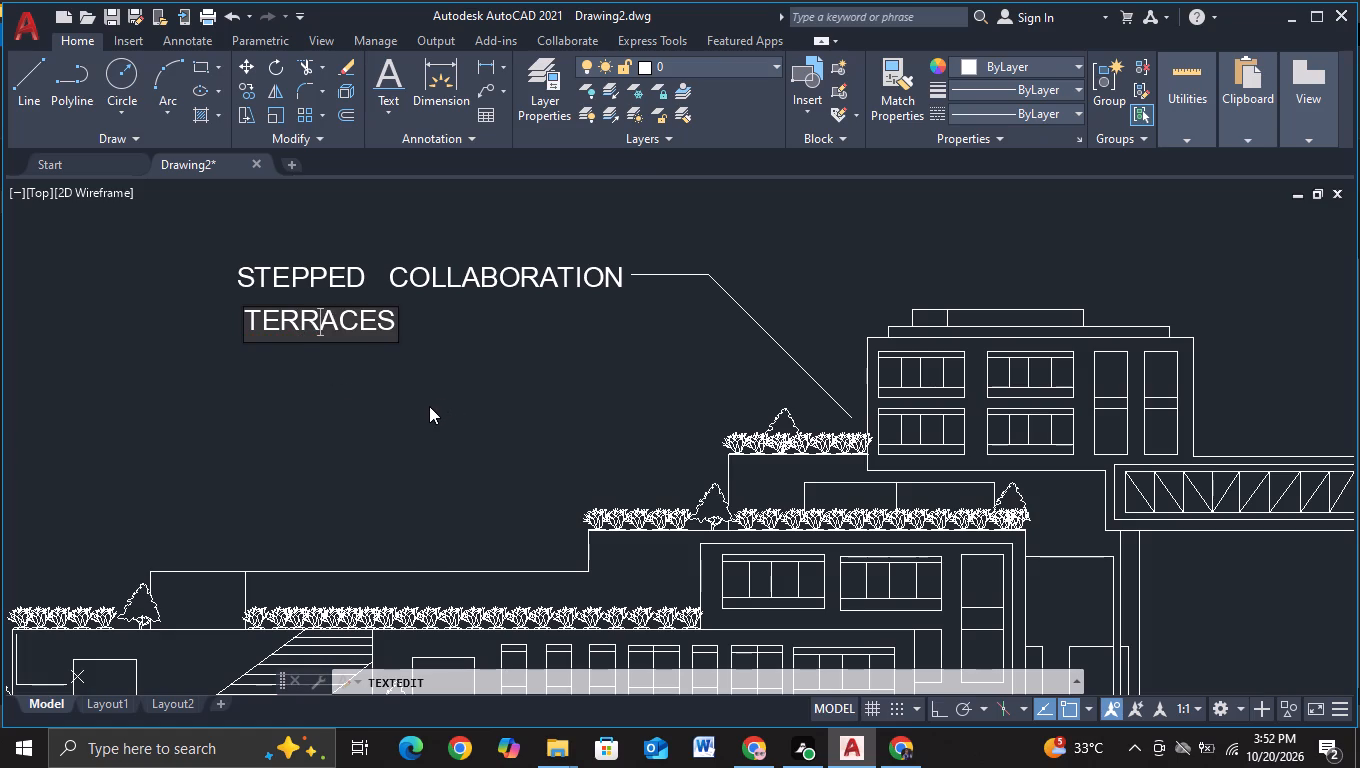
{"action": "left_click", "coordinate": [417, 353]}
{"action": "key", "text": "Escape"}
Move the TERRACES text horizontally so it is centred beneath STEPPED COLLABORATION.
{"action": "left_click", "coordinate": [325, 329]}
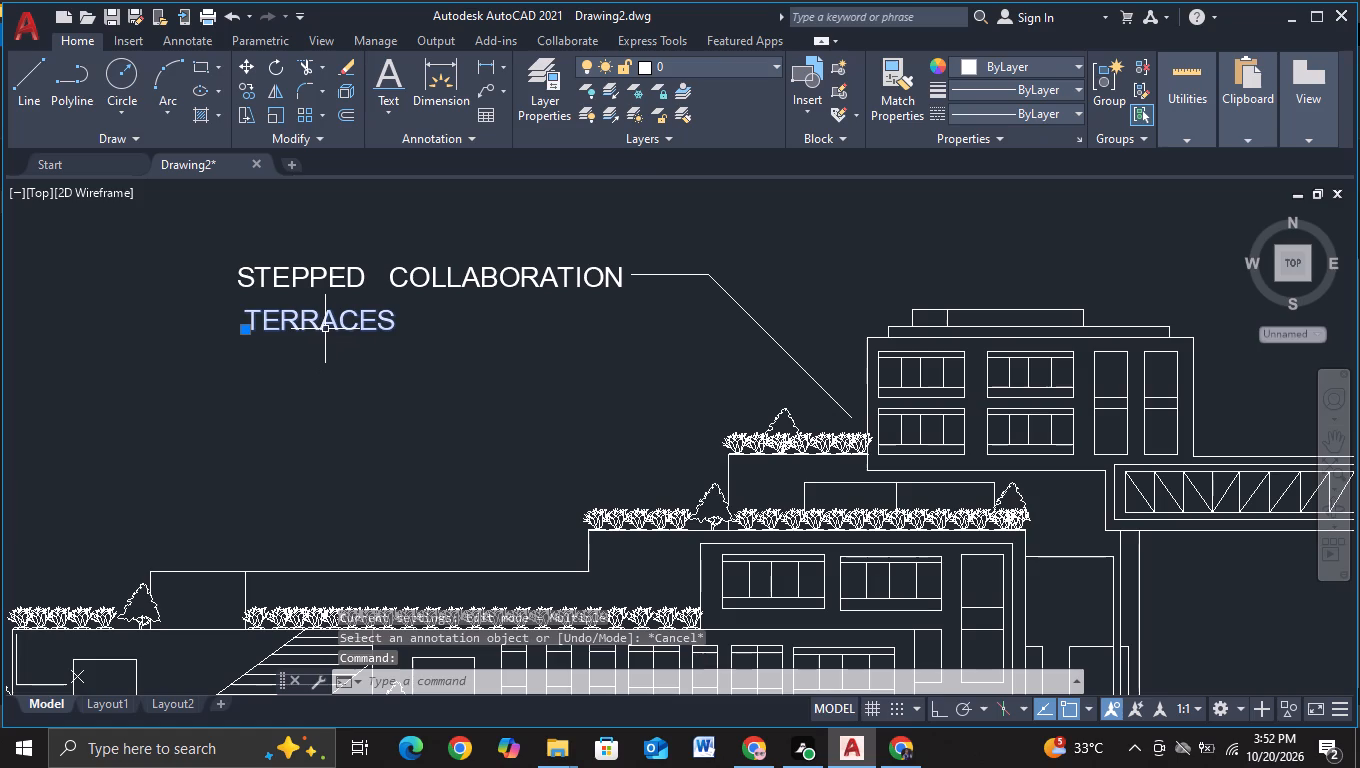
{"action": "key", "text": "m"}
{"action": "left_click", "coordinate": [402, 370]}
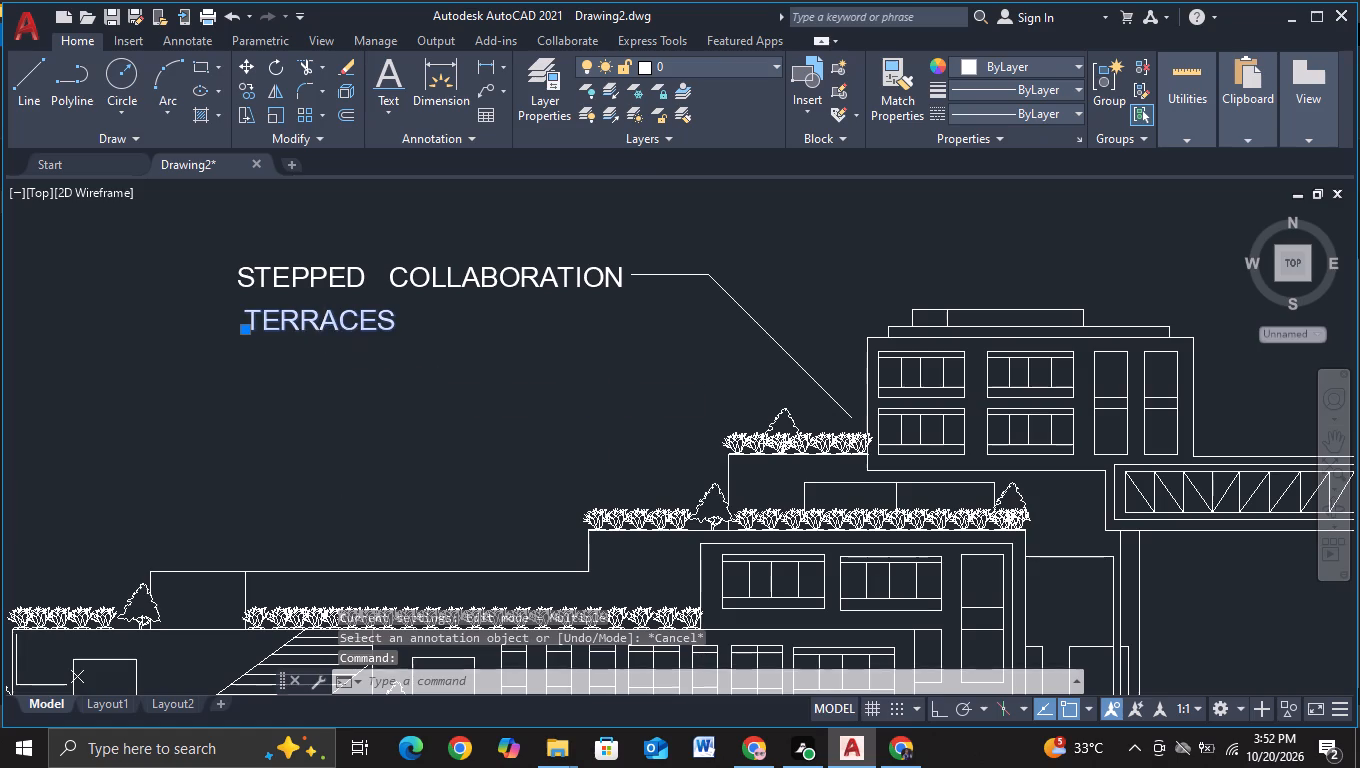
{"action": "left_click", "coordinate": [331, 321]}
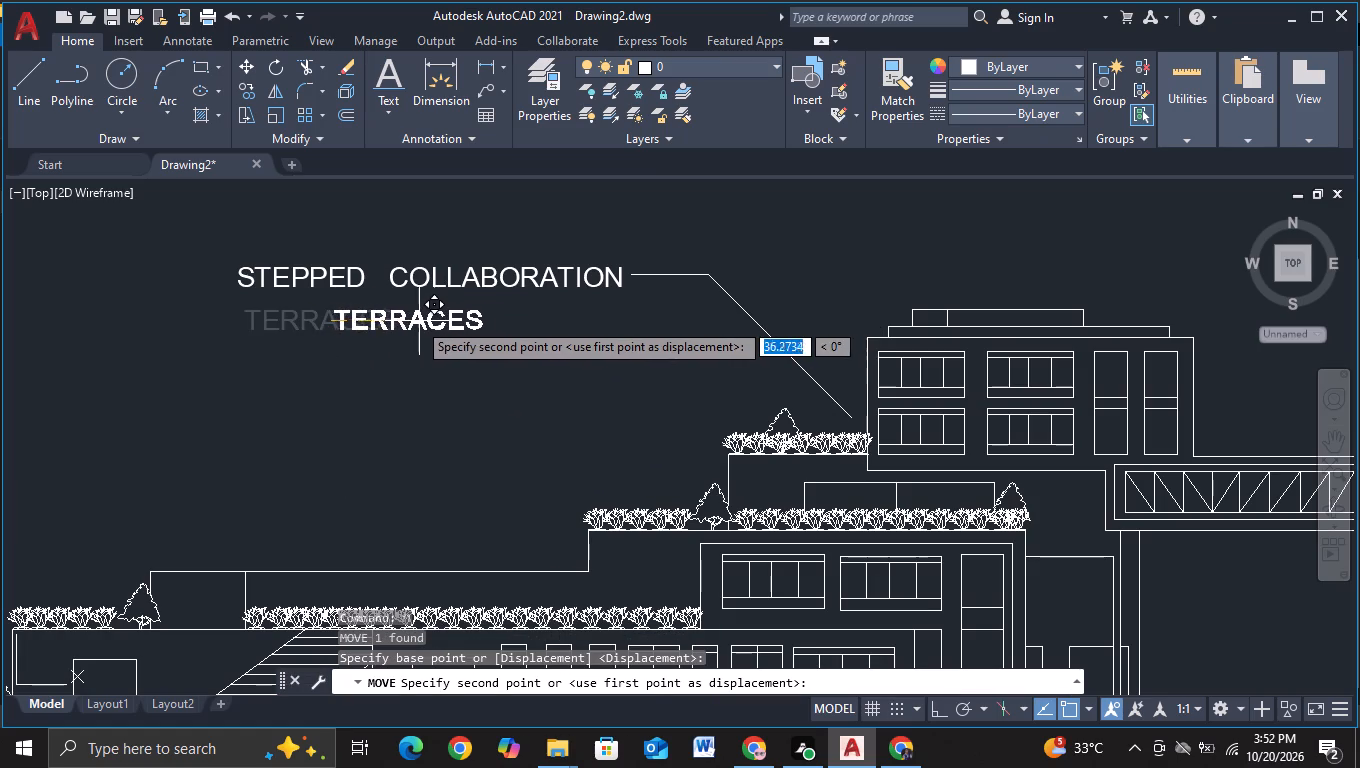
{"action": "left_click", "coordinate": [432, 321]}
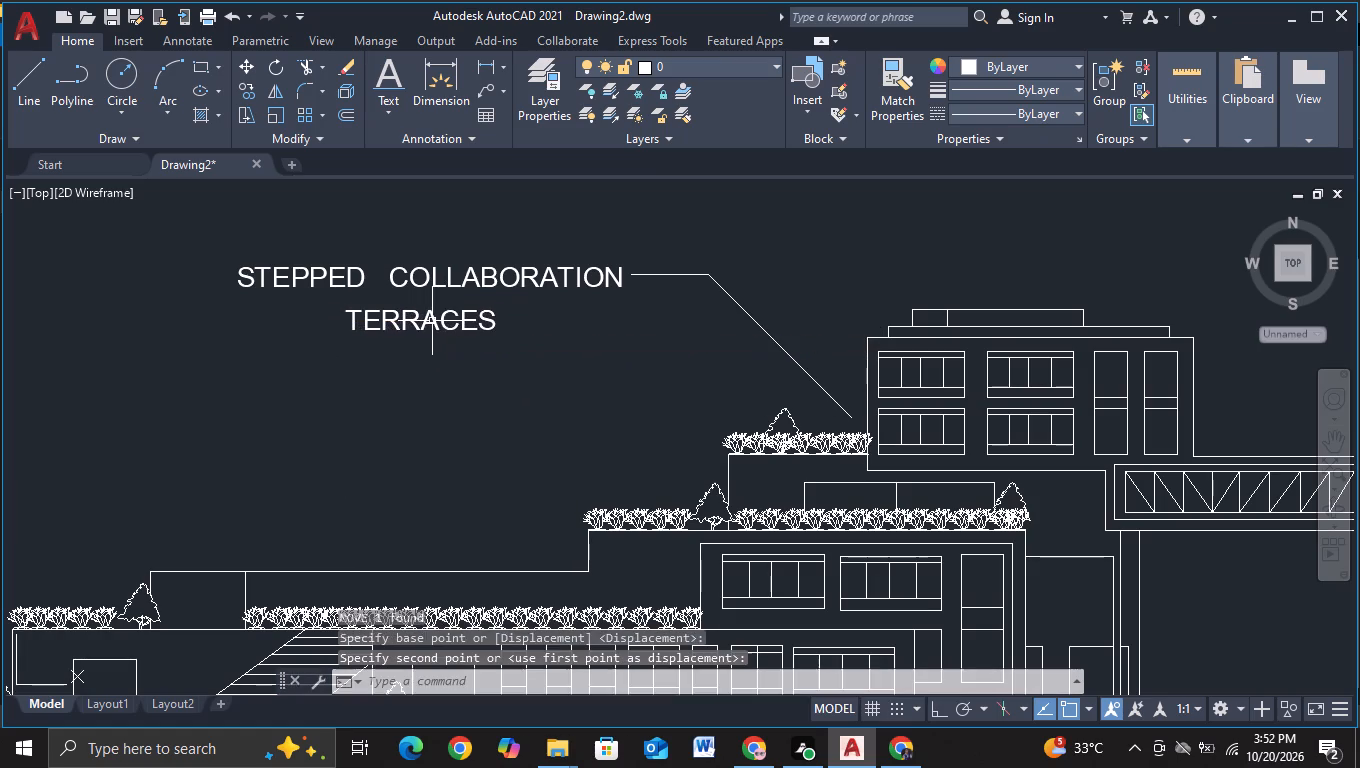
Copy the STEPPED COLLABORATION text to a third line just below TERRACES.
{"action": "scroll", "coordinate": [430, 398], "scroll_direction": "up", "scroll_amount": 1}
{"action": "scroll", "coordinate": [426, 408], "scroll_direction": "down", "scroll_amount": 1}
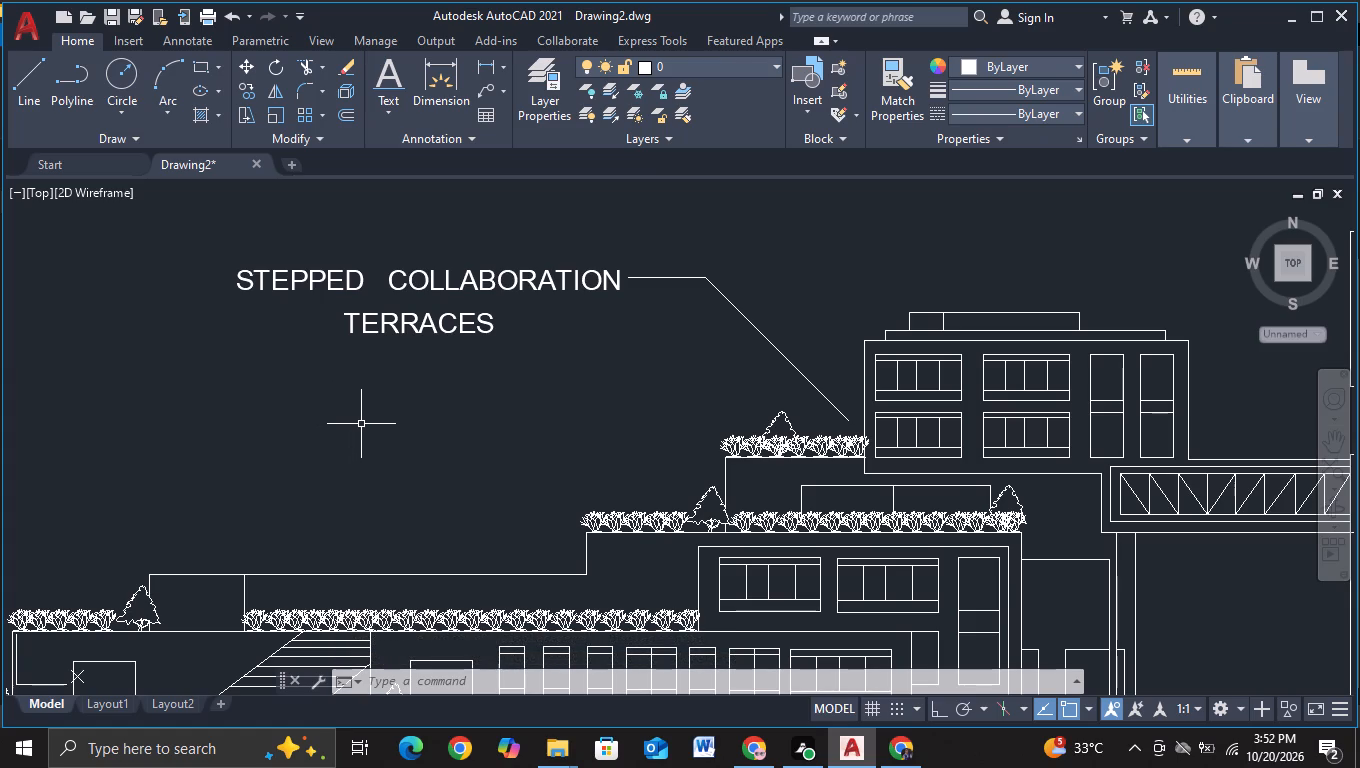
{"action": "left_click", "coordinate": [477, 278]}
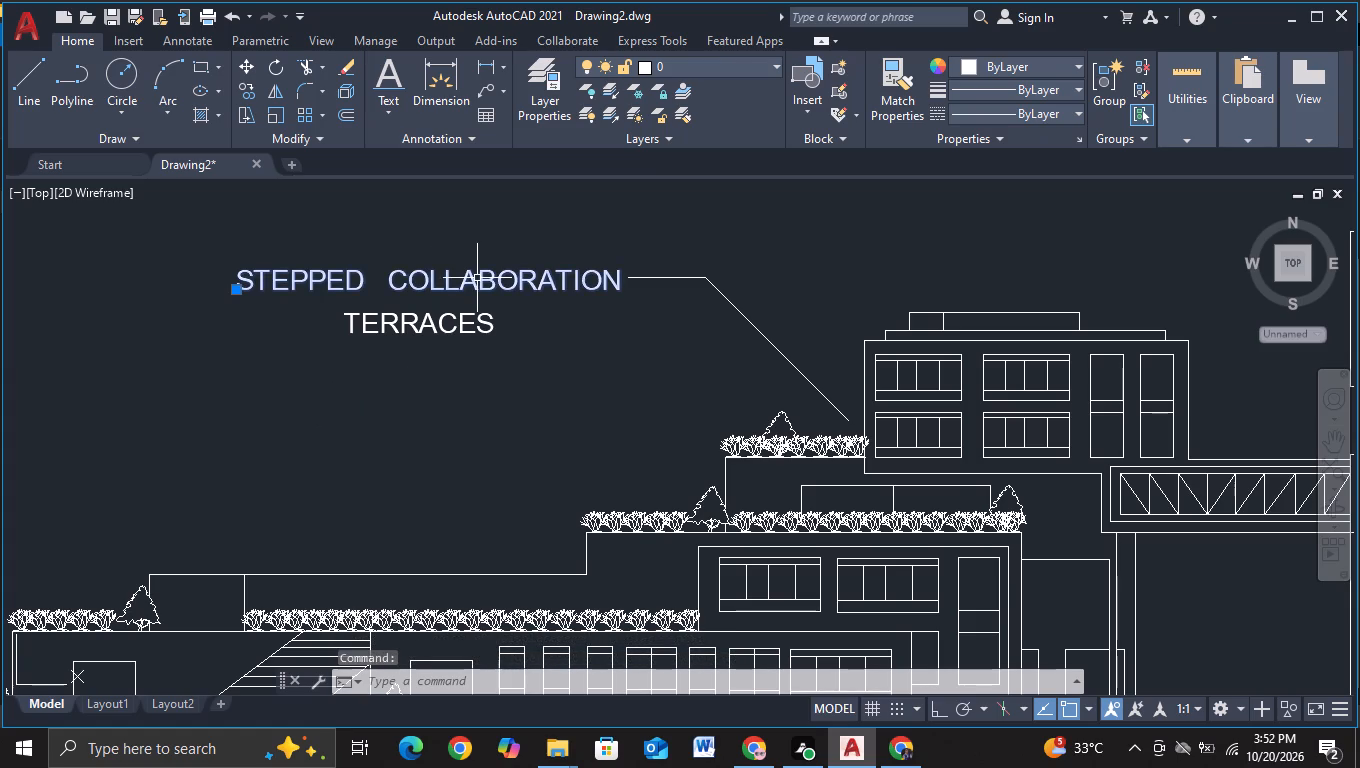
{"action": "key", "text": "c"}
{"action": "left_click", "coordinate": [555, 336]}
{"action": "left_click", "coordinate": [520, 285]}
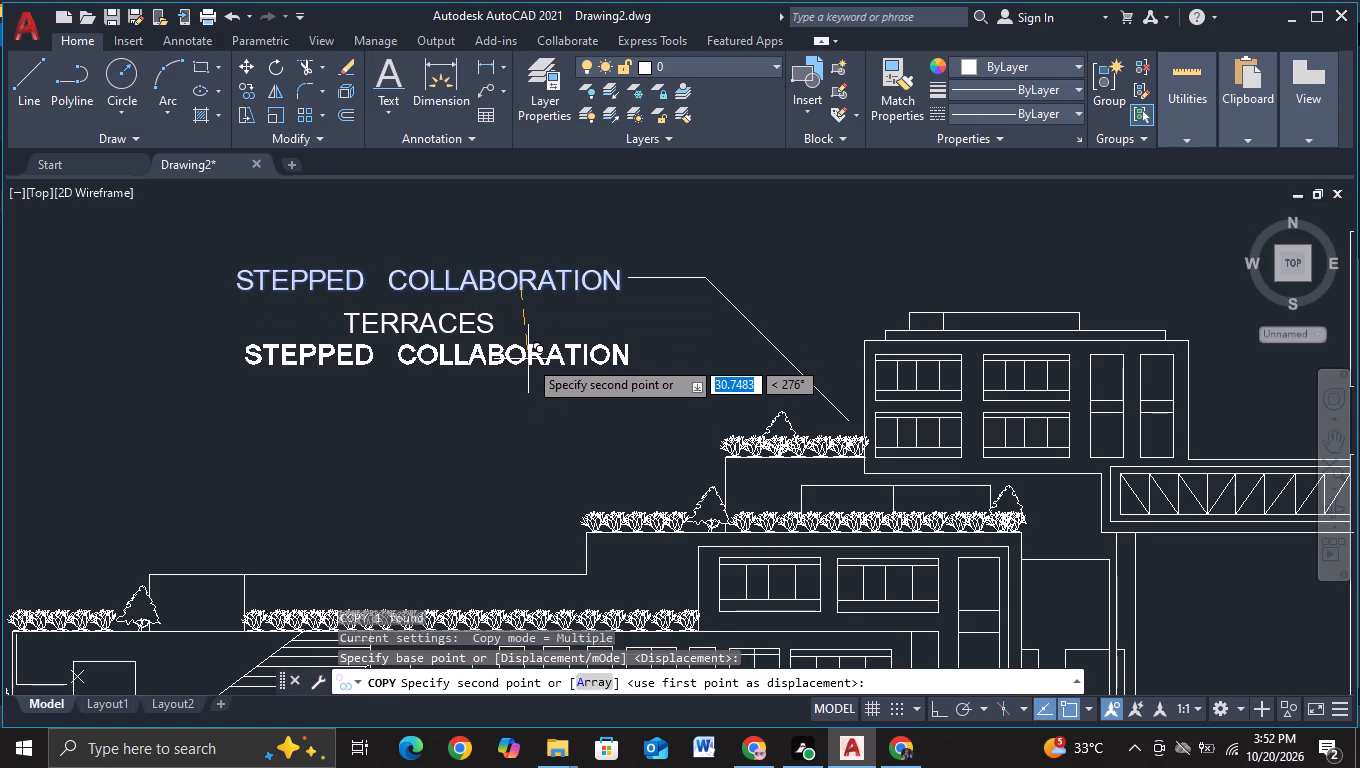
{"action": "left_click", "coordinate": [528, 359]}
{"action": "key", "text": "Escape"}
Scale the third-line STEPPED COLLABORATION copy down to about three quarters of its size.
{"action": "left_click", "coordinate": [522, 363]}
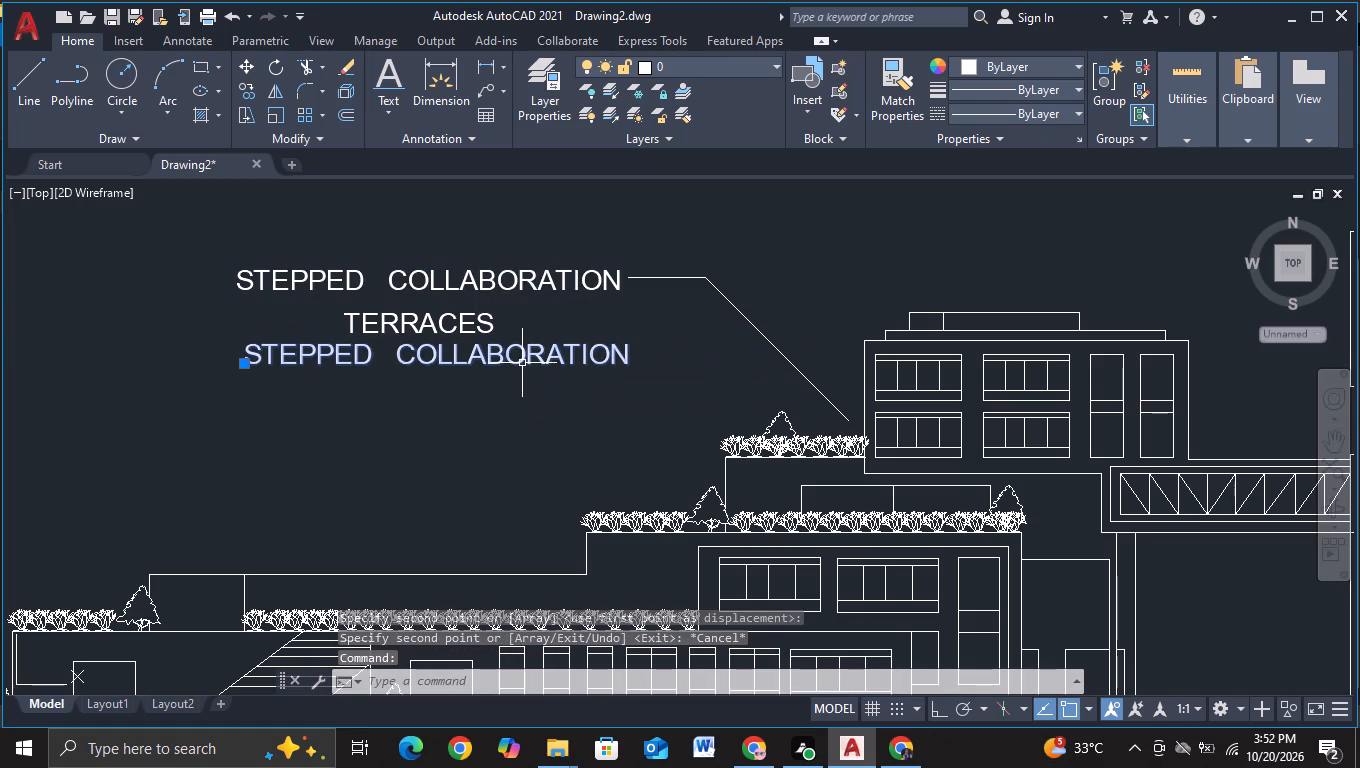
{"action": "right_click", "coordinate": [554, 368]}
{"action": "key", "text": "Escape"}
{"action": "key", "text": "s"}
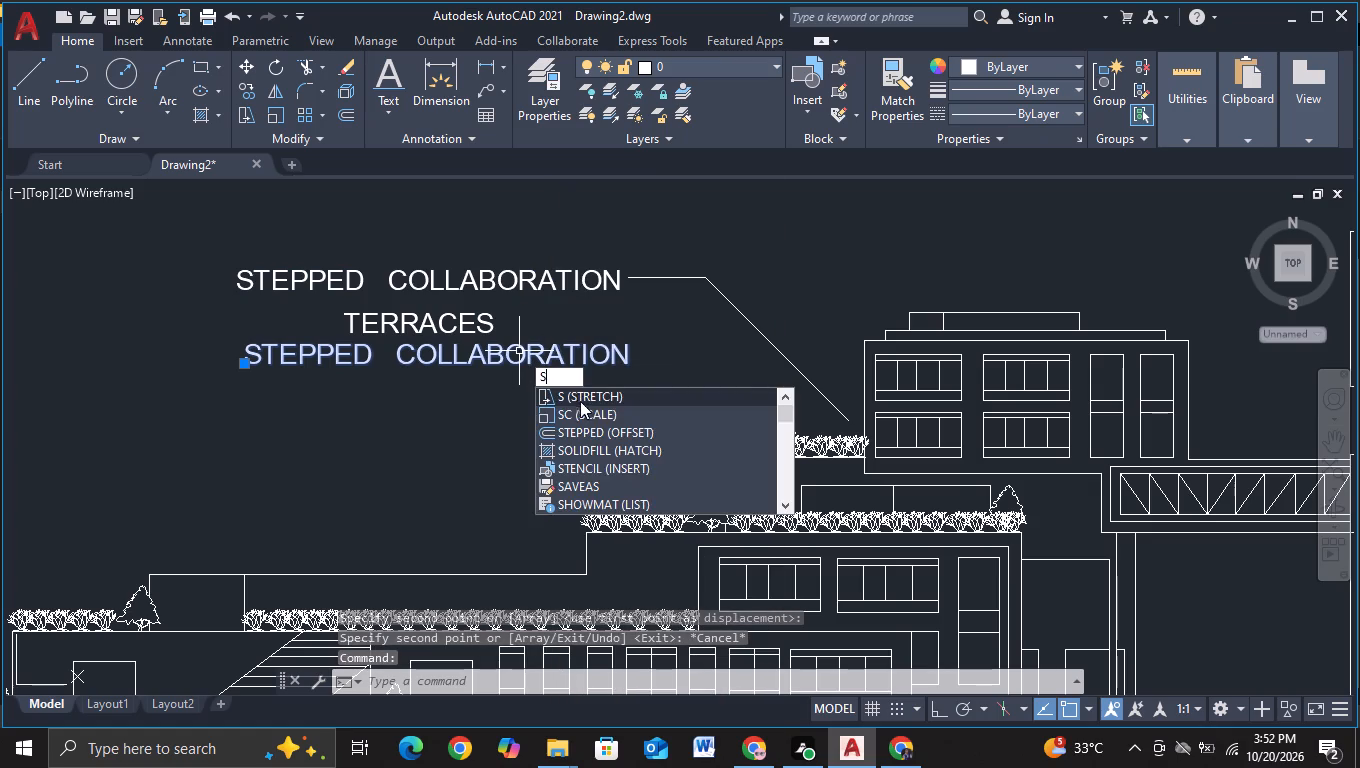
{"action": "left_click", "coordinate": [582, 409]}
{"action": "left_click", "coordinate": [554, 360]}
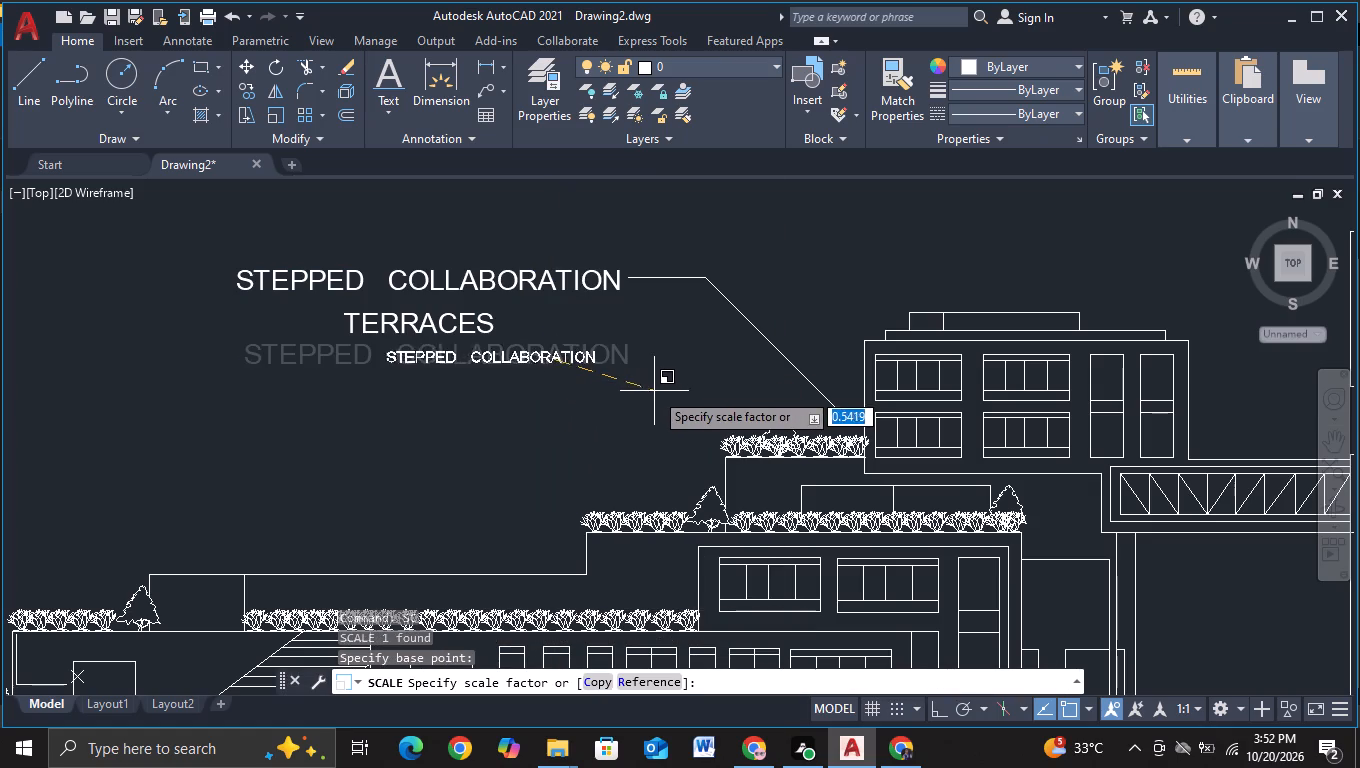
{"action": "left_click", "coordinate": [698, 392]}
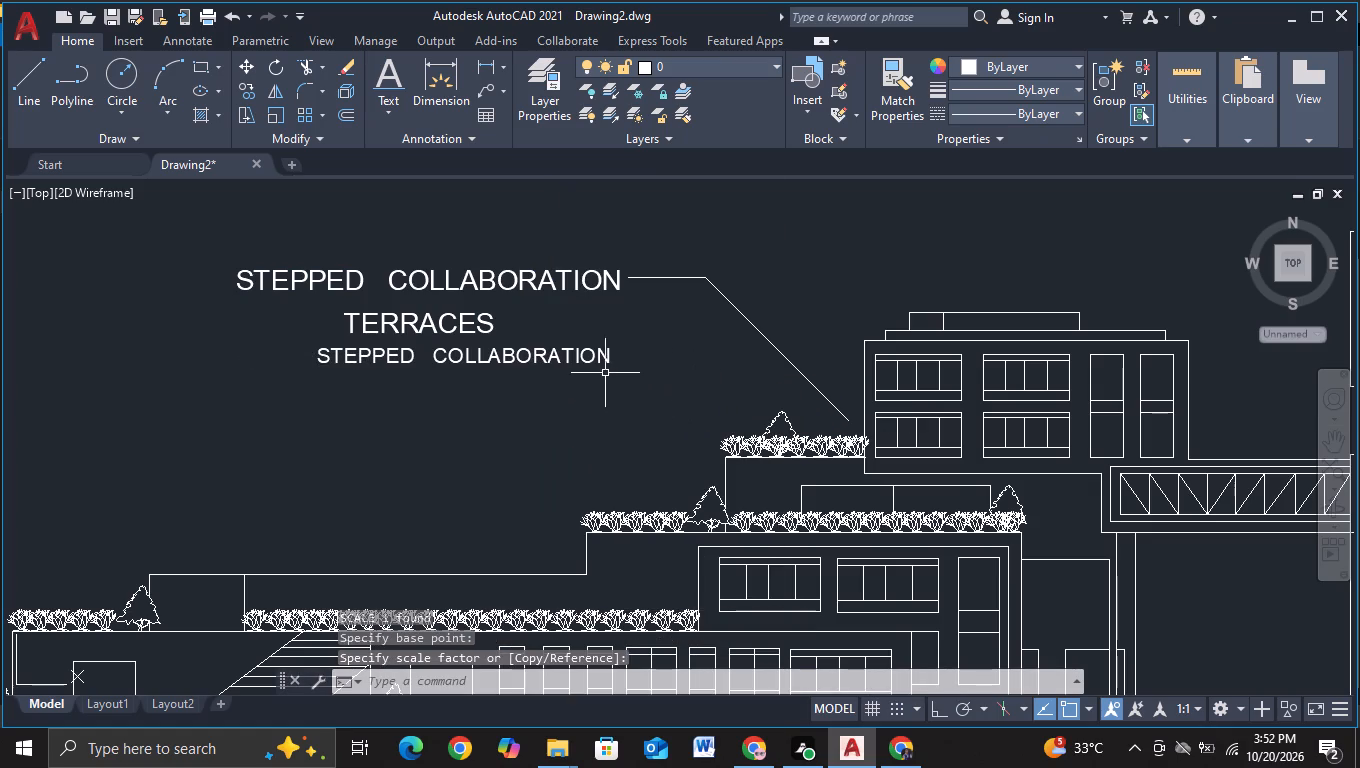
Change the wording of the smaller third-line text beneath TERRACES to ( WITH SMALL TREES ).
{"action": "left_click", "coordinate": [574, 357]}
{"action": "right_click", "coordinate": [576, 354]}
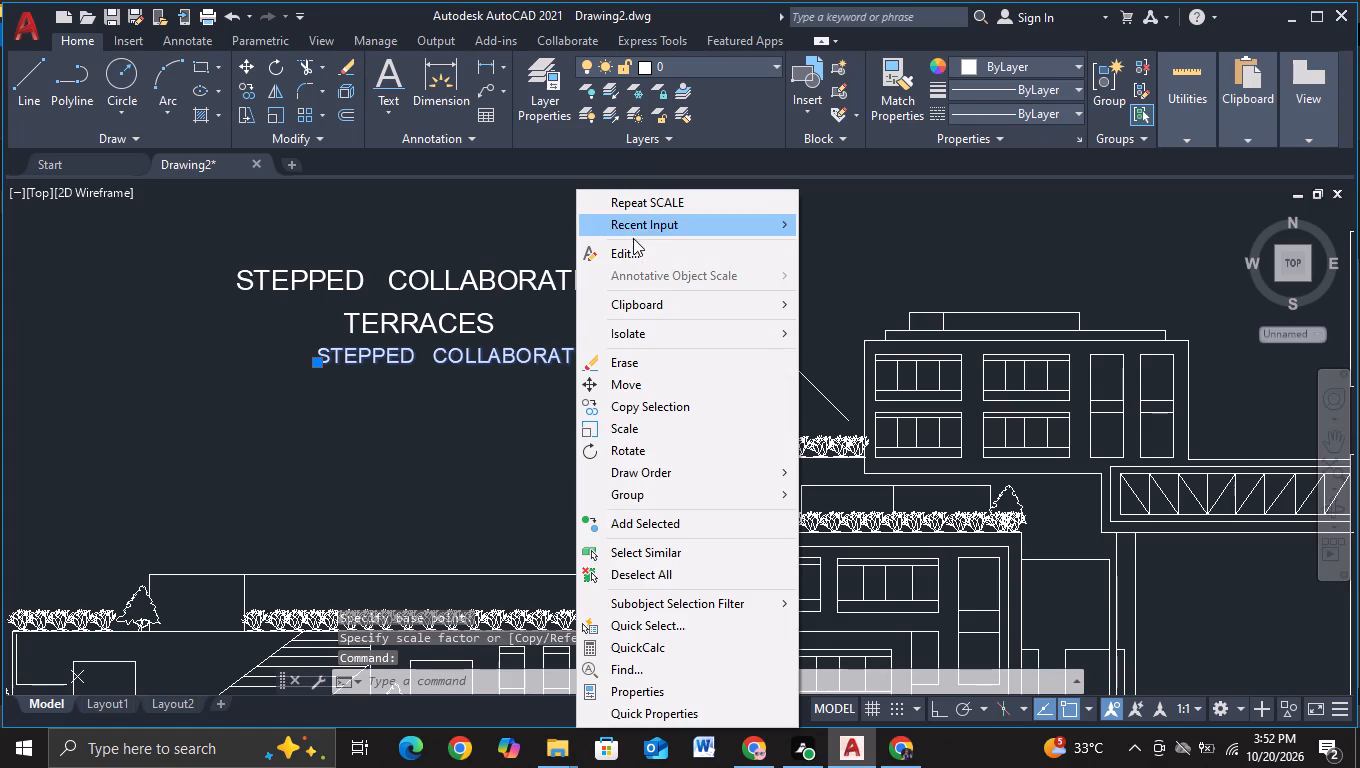
{"action": "left_click", "coordinate": [633, 247]}
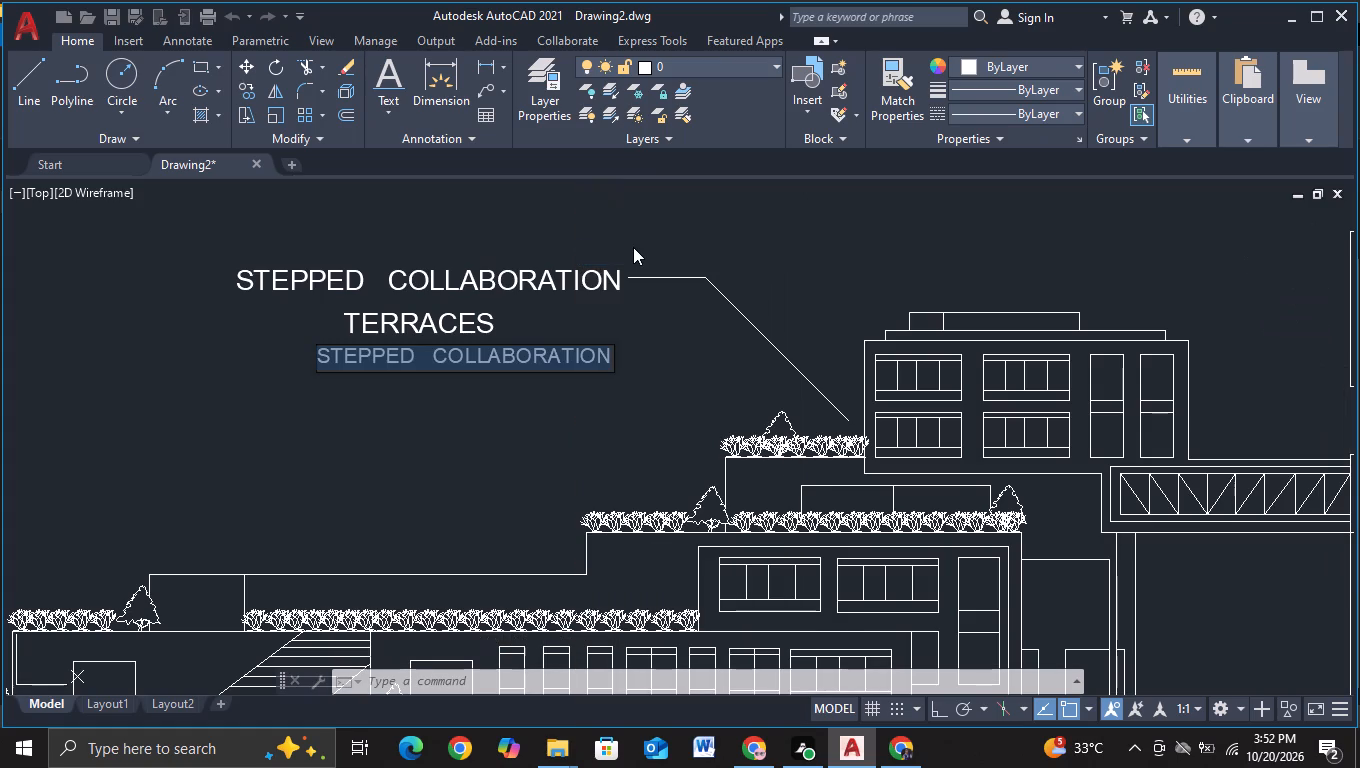
{"action": "key", "text": "BackSpace"}
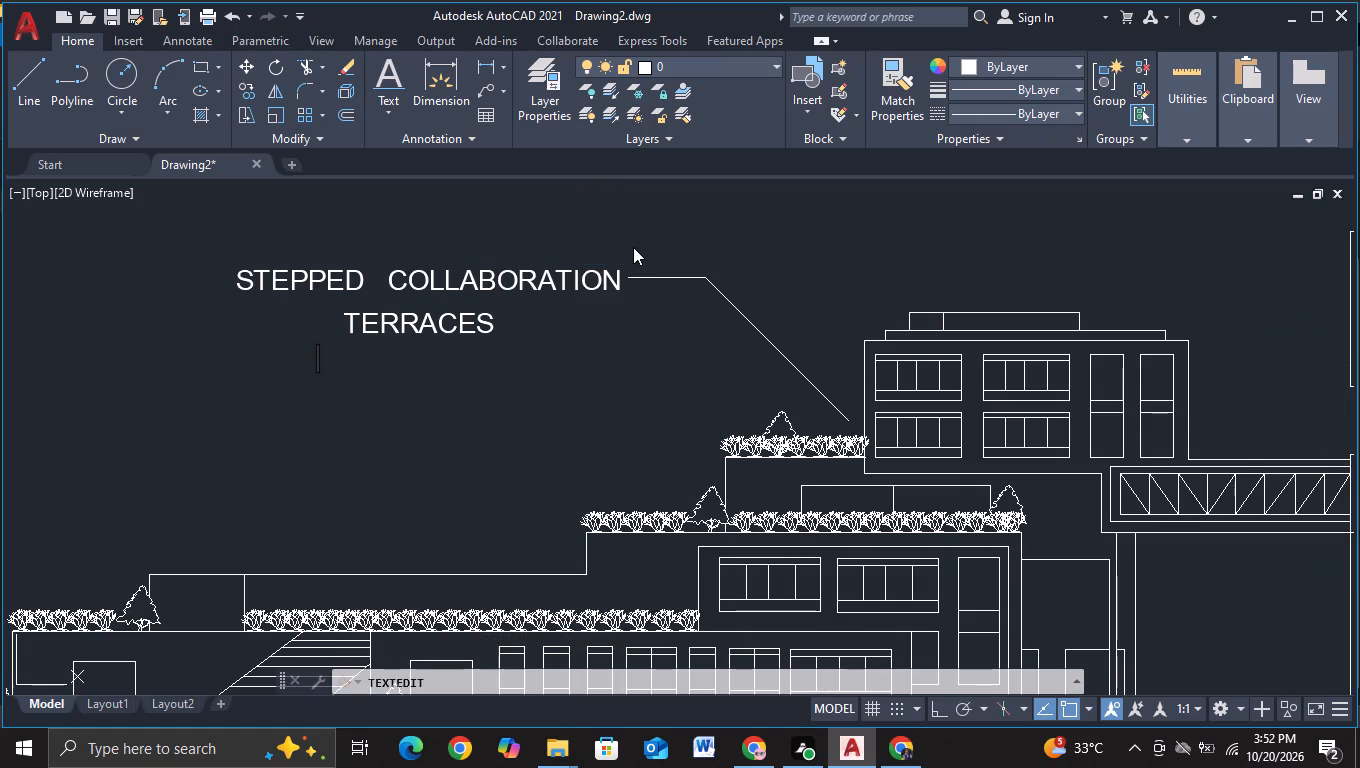
{"action": "key", "text": "shift+parenleft"}
{"action": "key", "text": "space"}
{"action": "type", "text": "WITH"}
{"action": "key", "text": "space"}
{"action": "key", "text": "space"}
{"action": "key", "text": "space"}
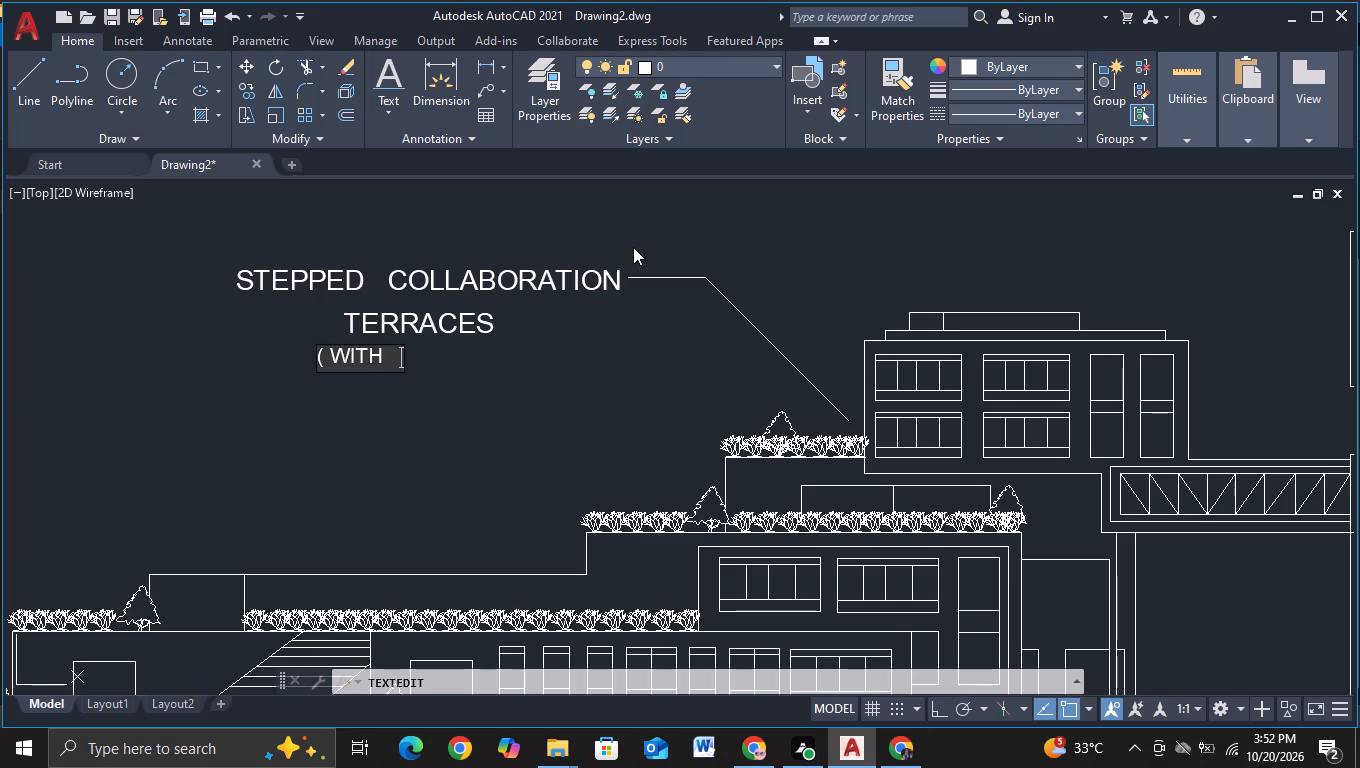
{"action": "type", "text": "SMALL"}
{"action": "key", "text": "space"}
{"action": "key", "text": "space"}
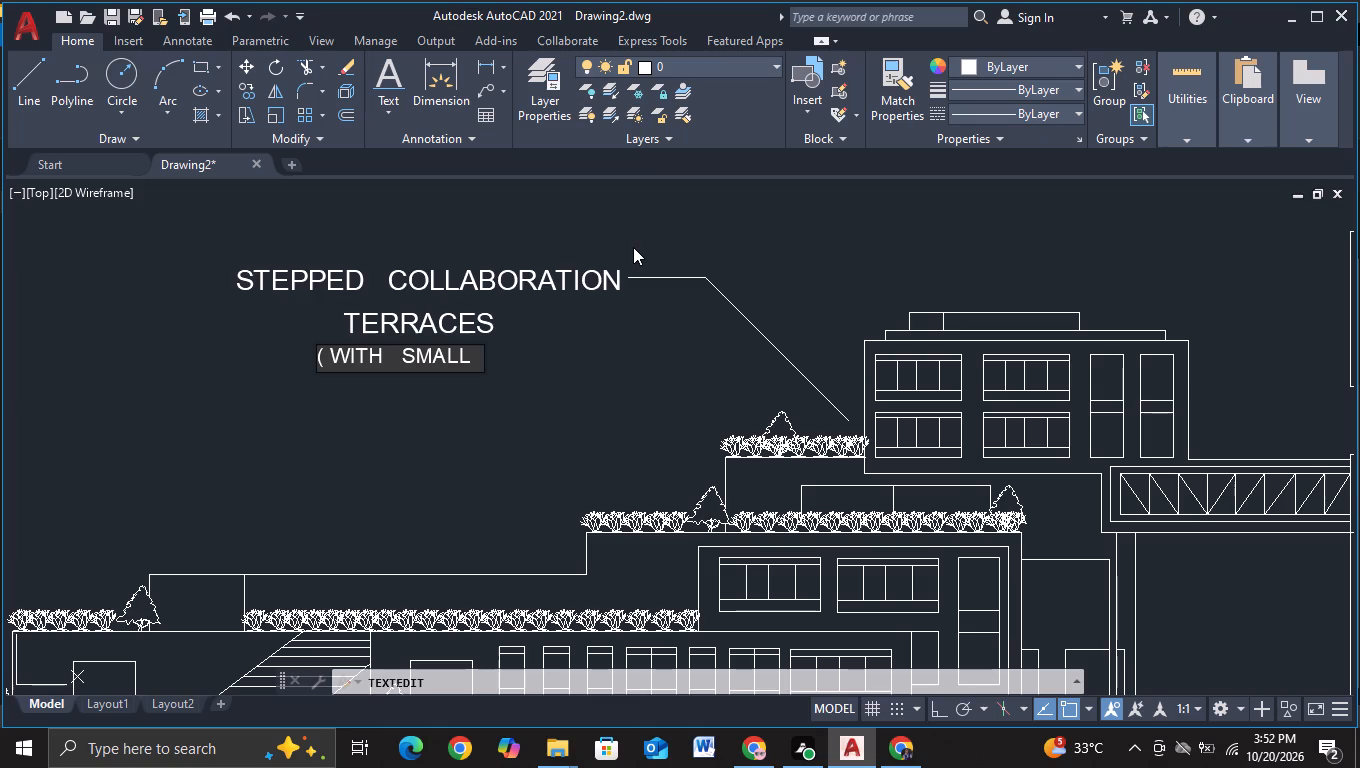
{"action": "key", "text": "space"}
{"action": "type", "text": "TREES"}
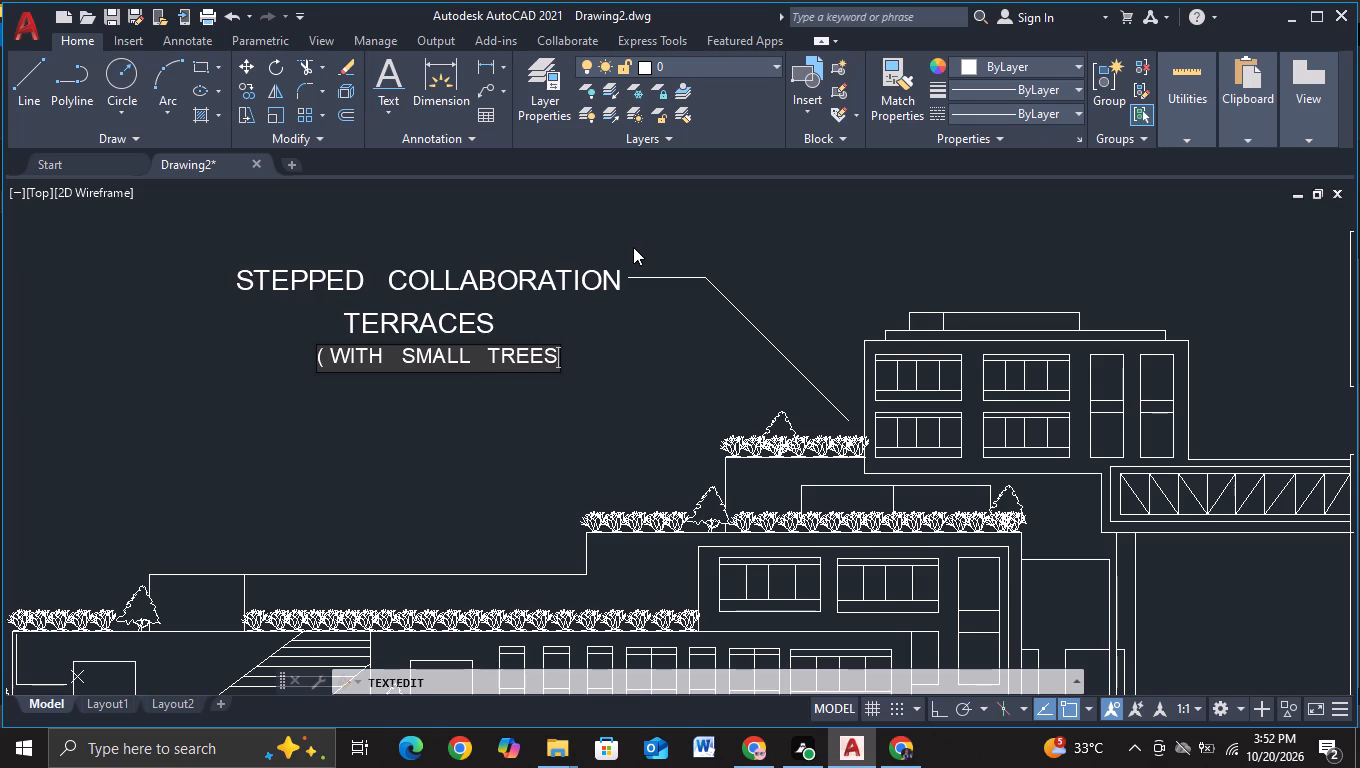
{"action": "key", "text": "space"}
{"action": "key", "text": "shift+parenright"}
{"action": "key", "text": "Return"}
{"action": "key", "text": "Escape"}
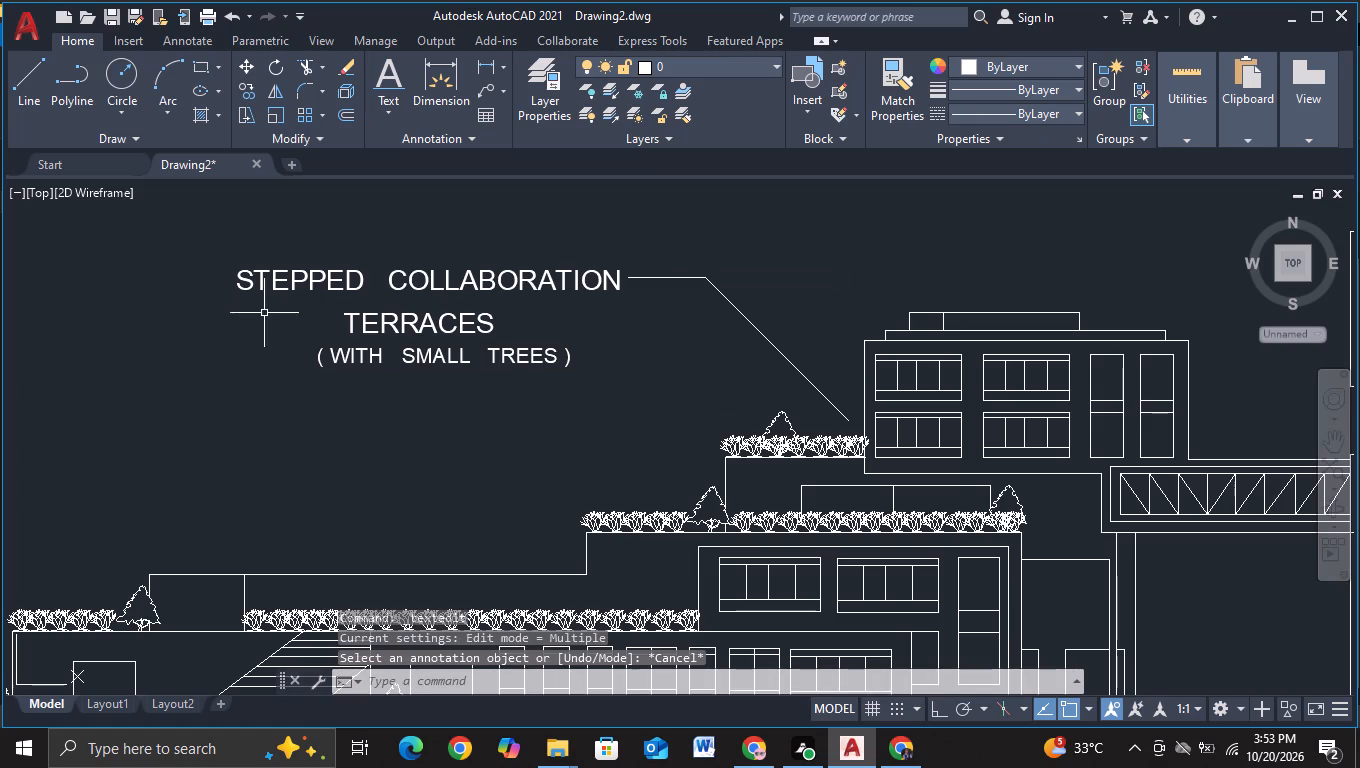
Move the ( WITH SMALL TREES ) text horizontally with Ortho on so it is centred beneath TERRACES.
{"action": "left_click", "coordinate": [357, 363]}
{"action": "key", "text": "Escape"}
{"action": "left_click", "coordinate": [355, 358]}
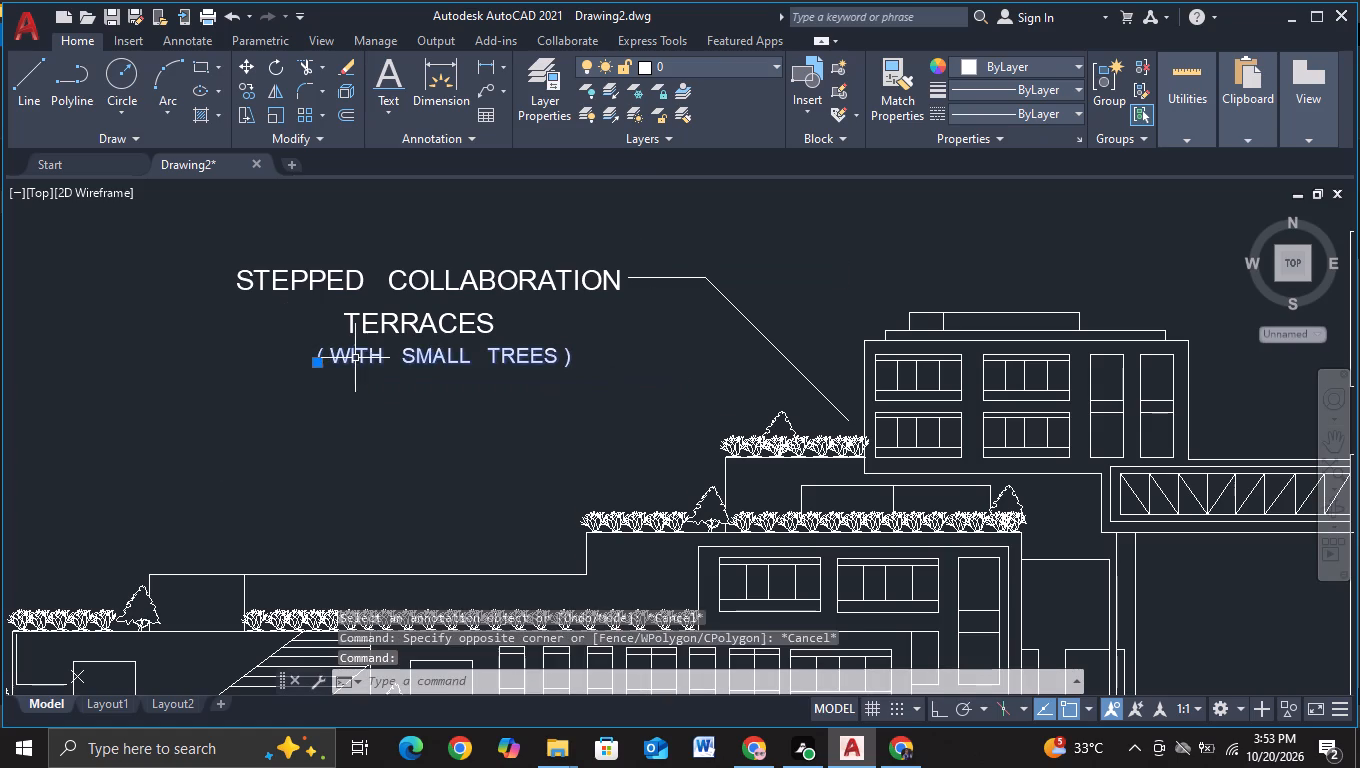
{"action": "key", "text": "m"}
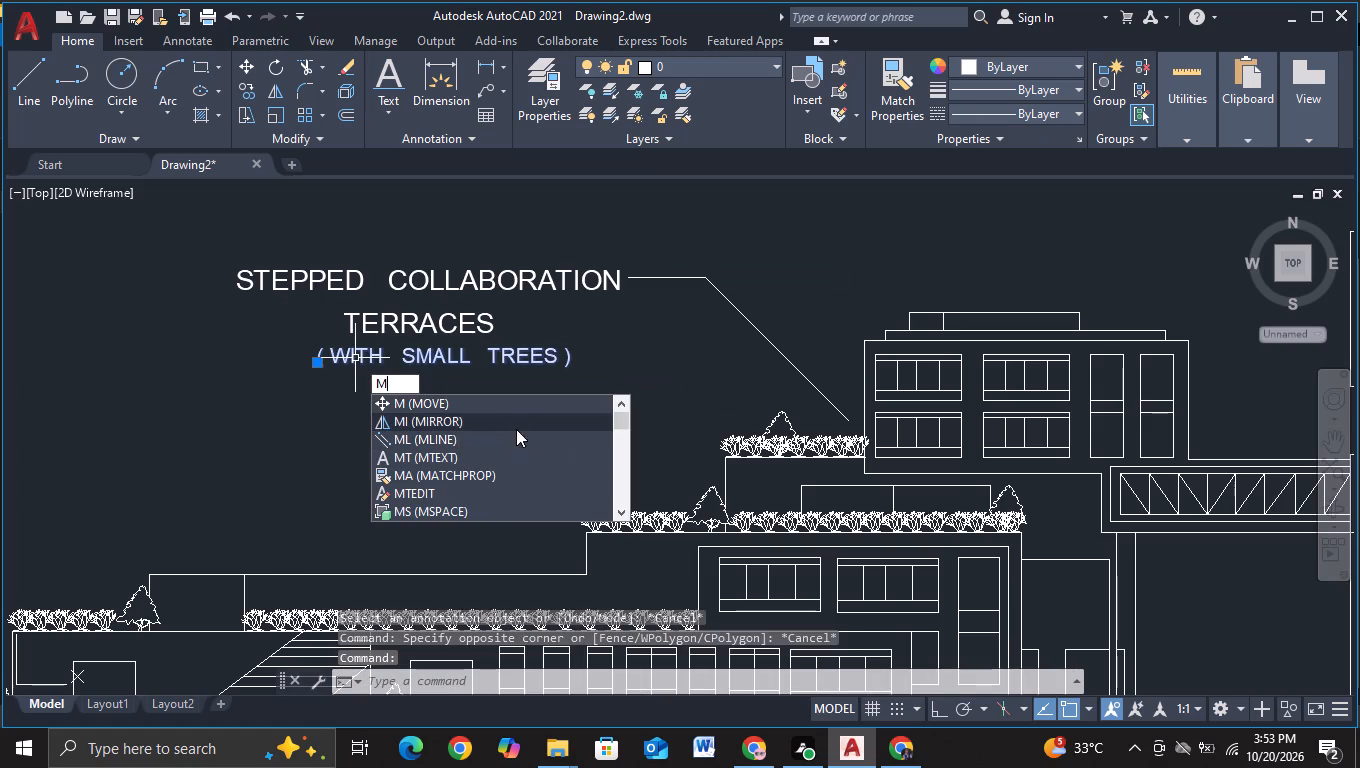
{"action": "left_click", "coordinate": [506, 408]}
{"action": "left_click", "coordinate": [462, 358]}
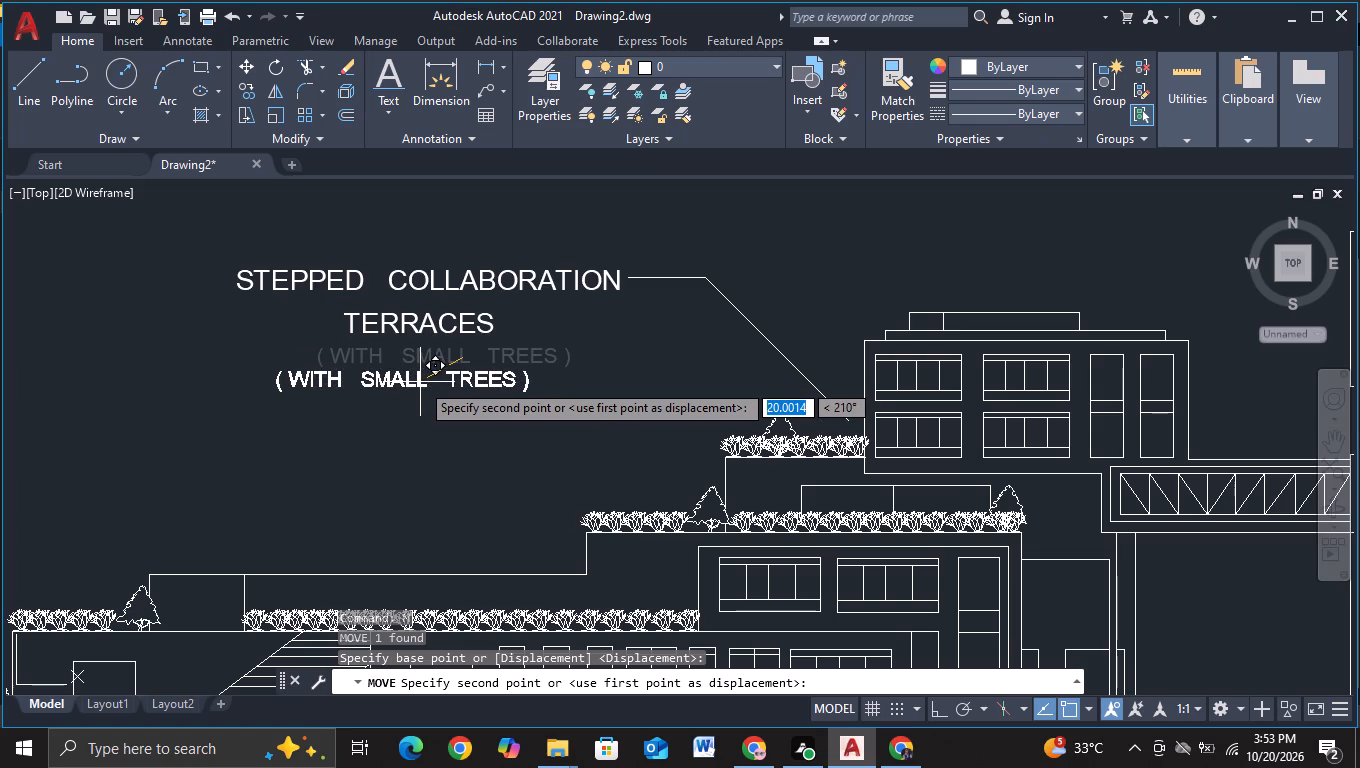
{"action": "key", "text": "F8"}
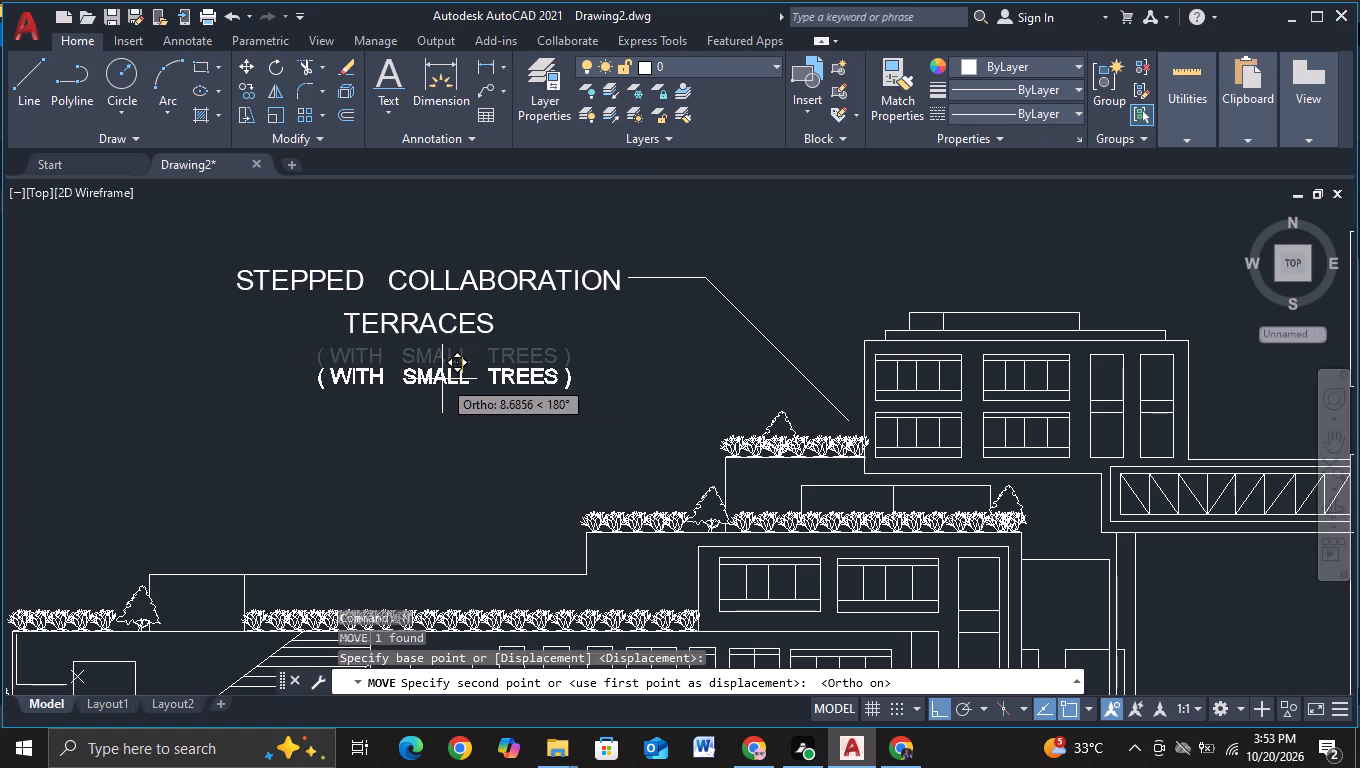
{"action": "left_click", "coordinate": [423, 372]}
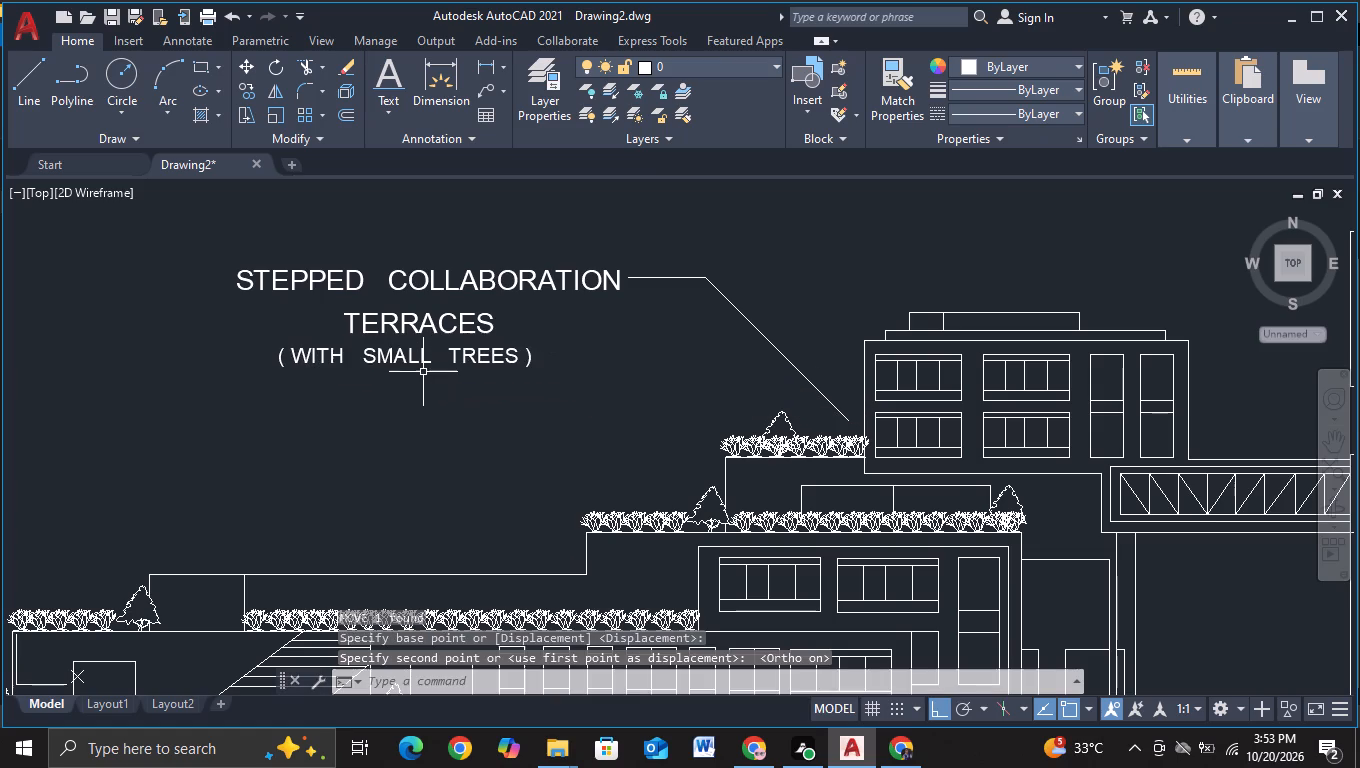
Reword the upper of the two MODULAR RESEARCH LABS labels between the facing leaders as CANTILEVERED.
{"action": "scroll", "coordinate": [459, 405], "scroll_direction": "down", "scroll_amount": 2}
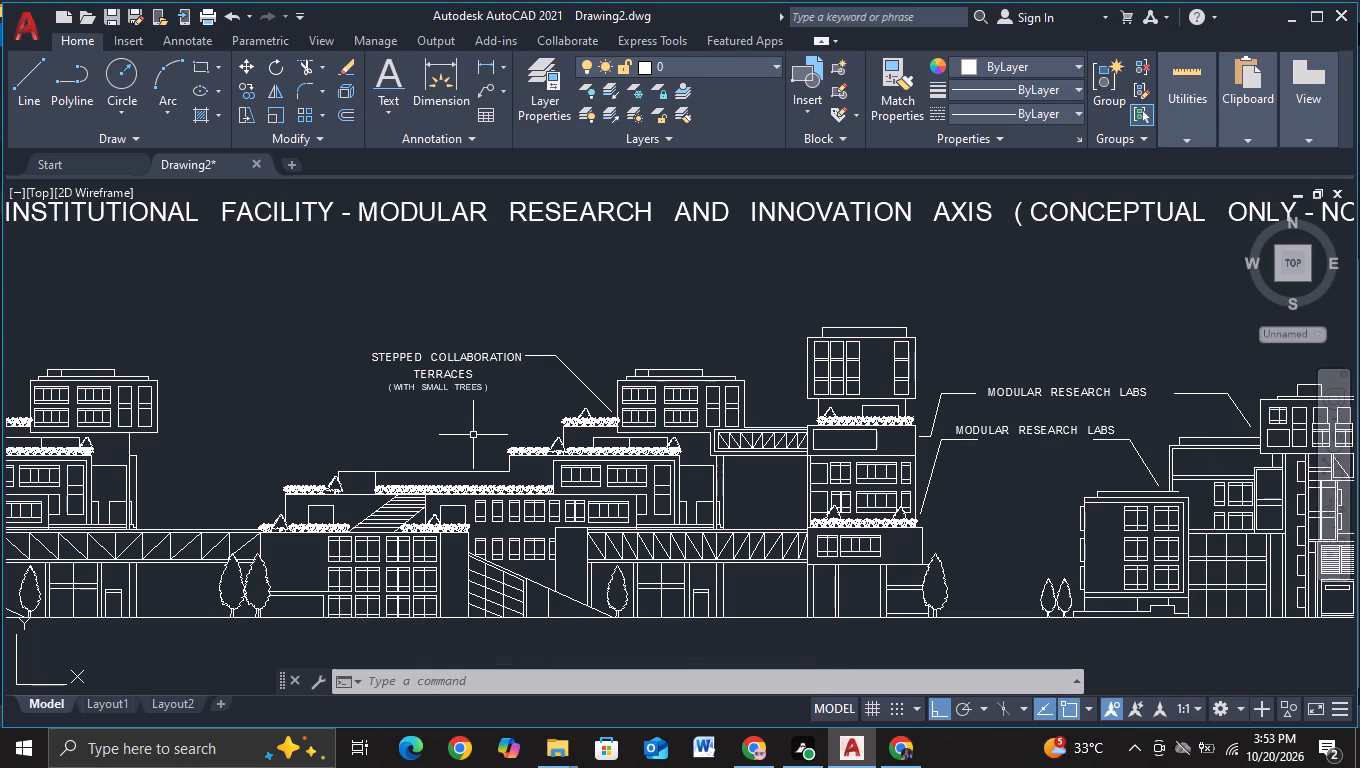
{"action": "scroll", "coordinate": [438, 386], "scroll_direction": "down", "scroll_amount": 1}
{"action": "middle_click_drag", "start_coordinate": [316, 344], "coordinate": [336, 320]}
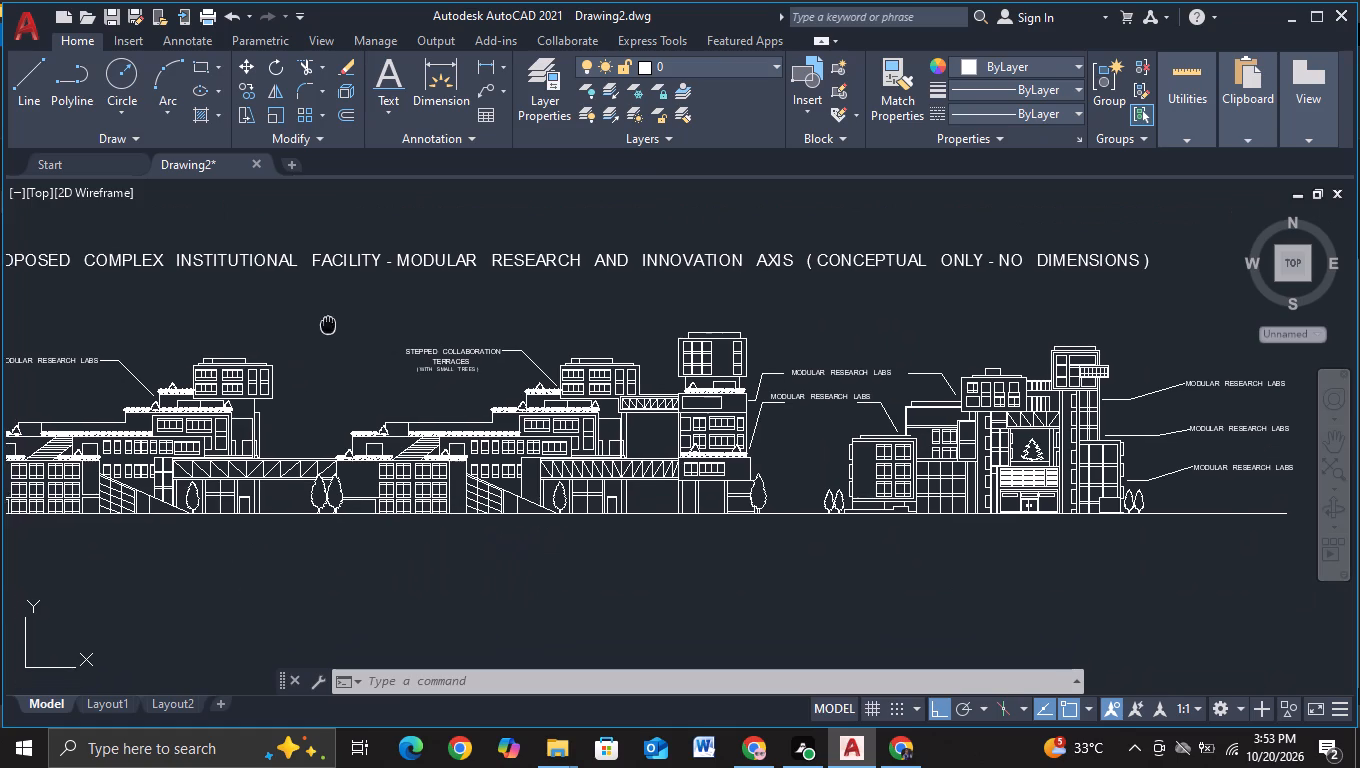
{"action": "middle_click_drag", "start_coordinate": [336, 320], "coordinate": [264, 314]}
{"action": "scroll", "coordinate": [684, 315], "scroll_direction": "up", "scroll_amount": 1}
{"action": "middle_click_drag", "start_coordinate": [803, 337], "coordinate": [498, 385]}
{"action": "left_click", "coordinate": [561, 431]}
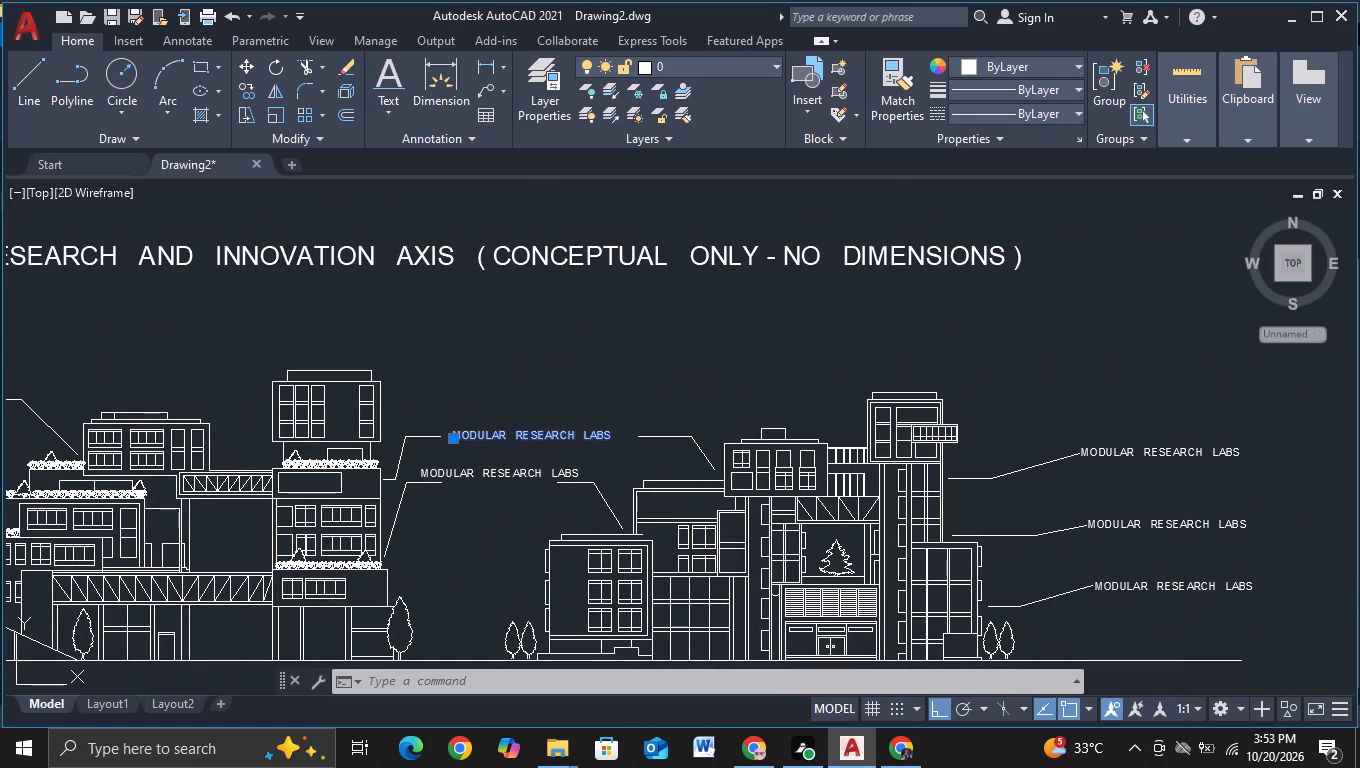
{"action": "right_click", "coordinate": [561, 431]}
{"action": "left_click", "coordinate": [647, 261]}
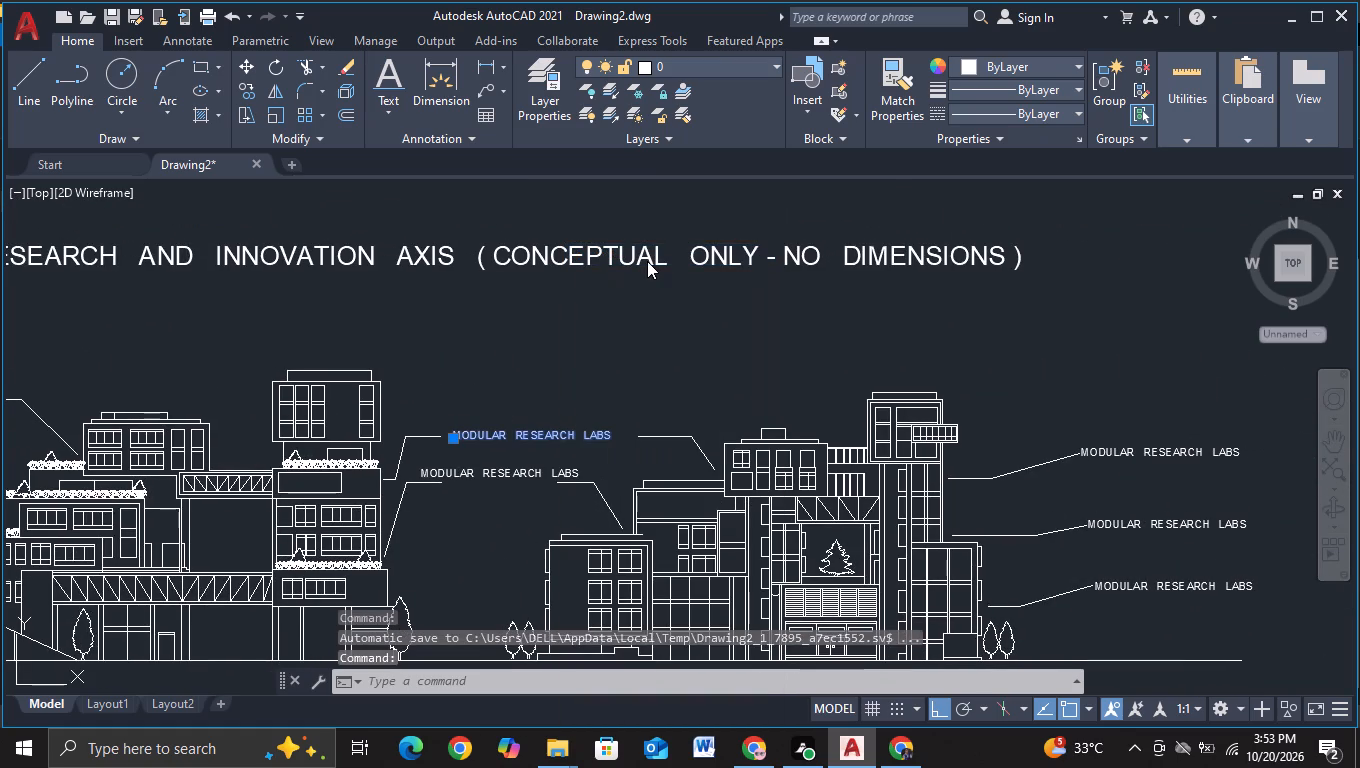
{"action": "key", "text": "BackSpace"}
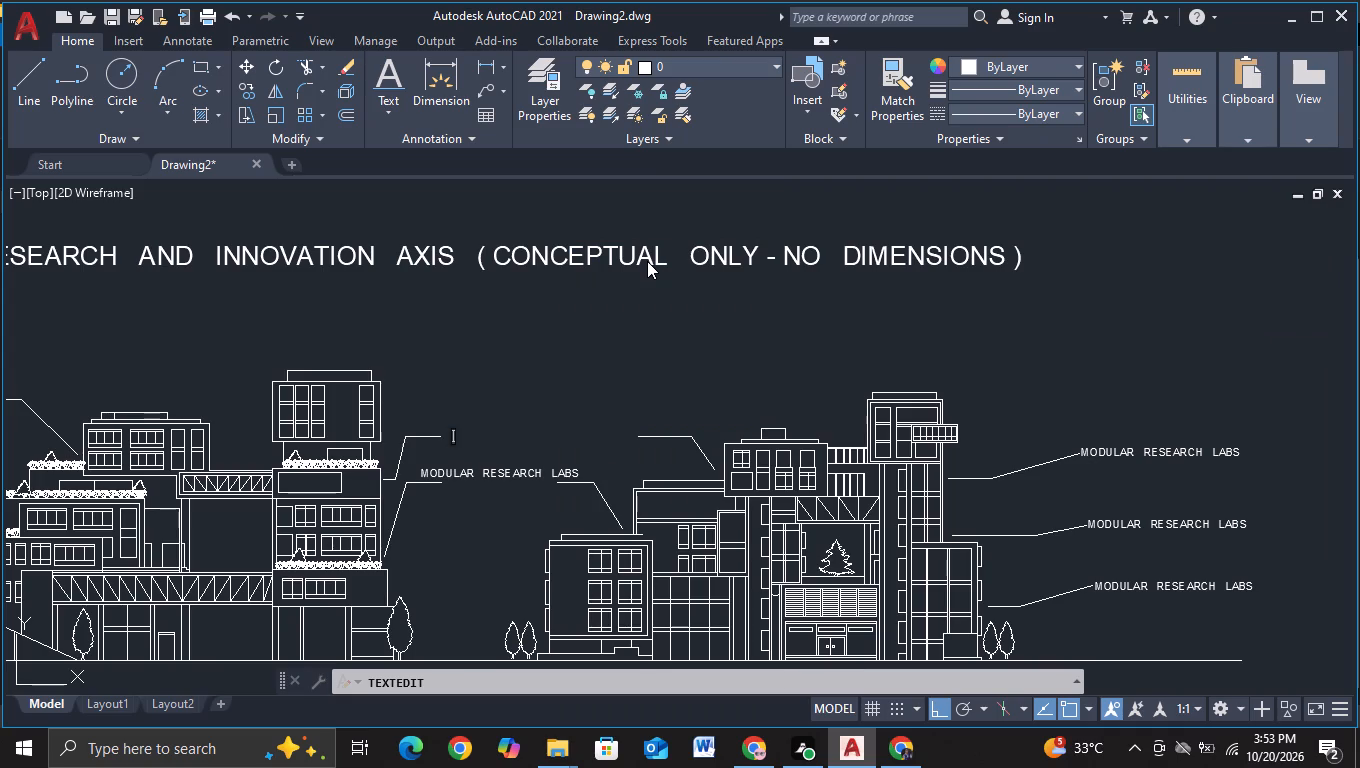
{"action": "type", "text": "CA"}
{"action": "key", "text": "n"}
{"action": "type", "text": "TIL"}
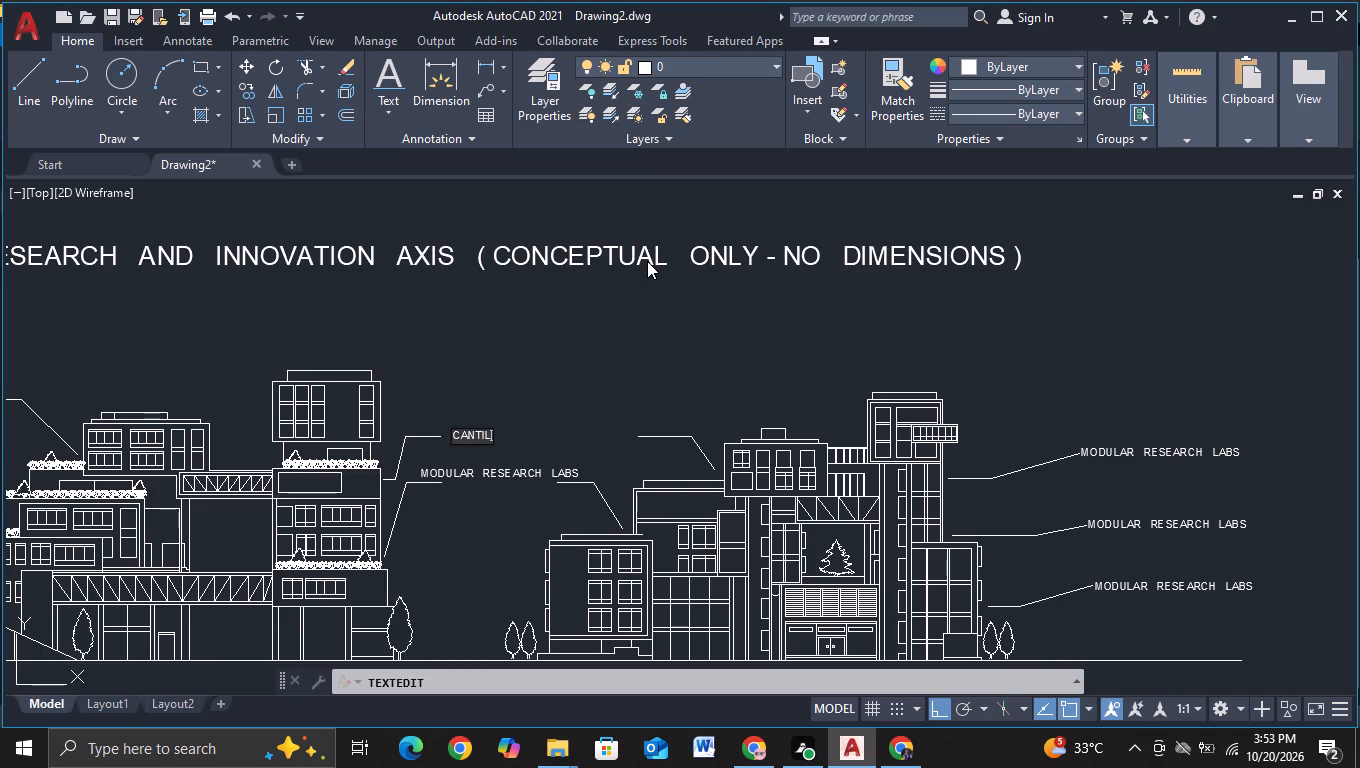
{"action": "key", "text": "e"}
{"action": "type", "text": "VER"}
{"action": "type", "text": "RD"}
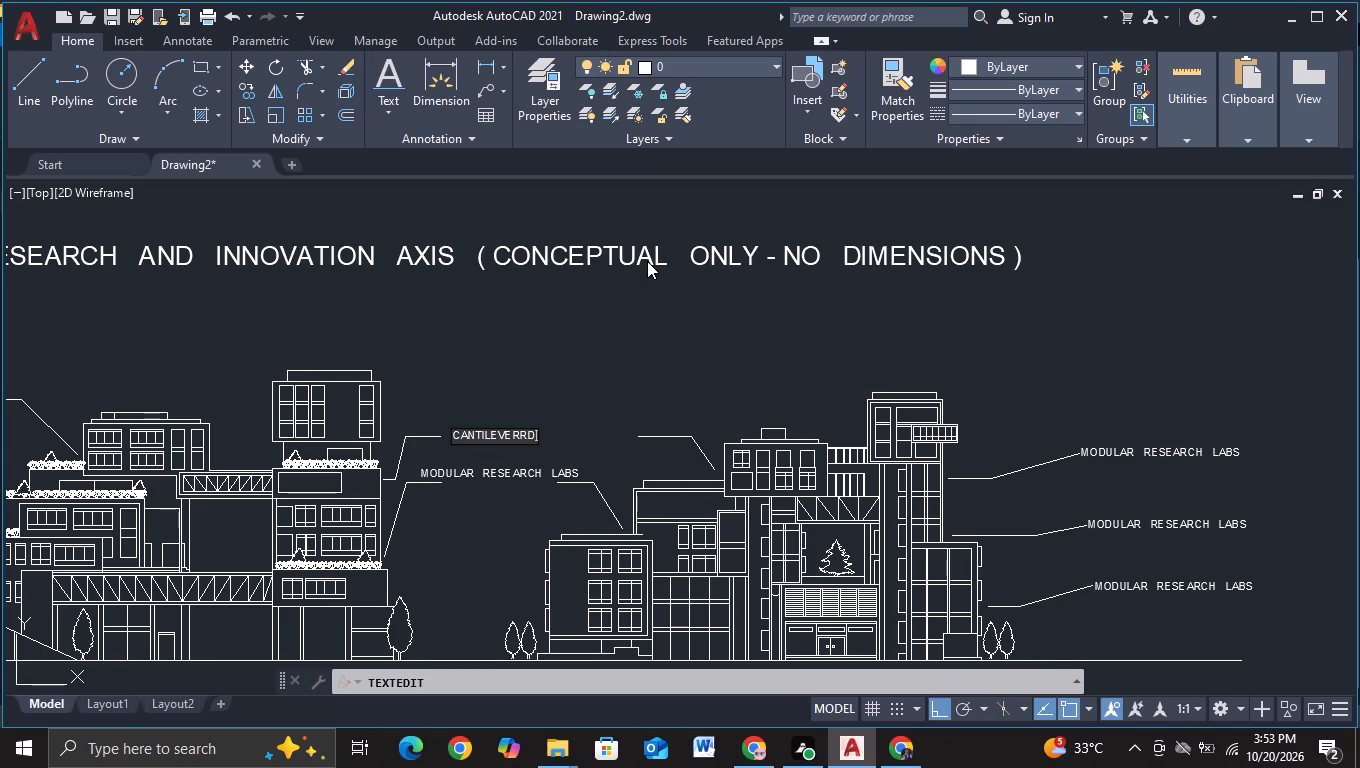
{"action": "key", "text": "space"}
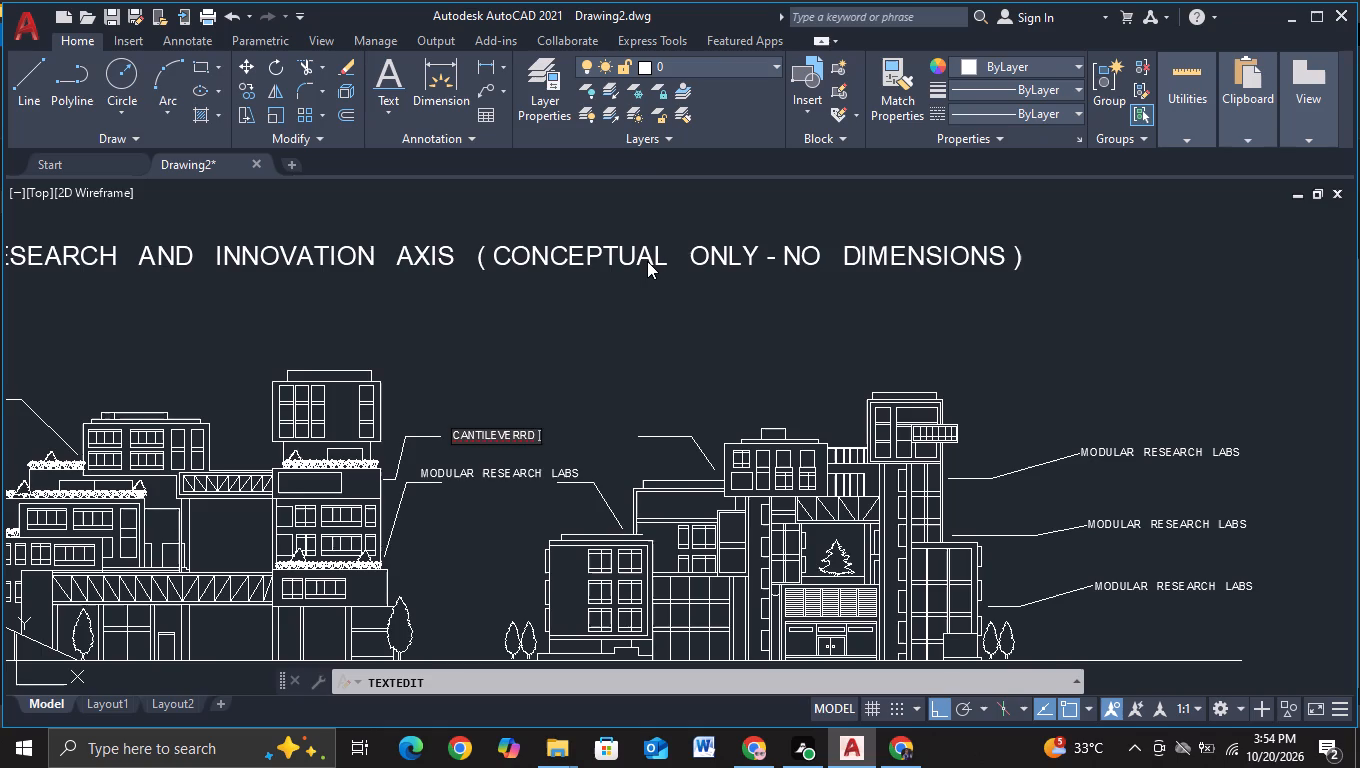
{"action": "scroll", "coordinate": [647, 261], "scroll_direction": "up", "scroll_amount": 4}
{"action": "scroll", "coordinate": [647, 261], "scroll_direction": "down", "scroll_amount": 3}
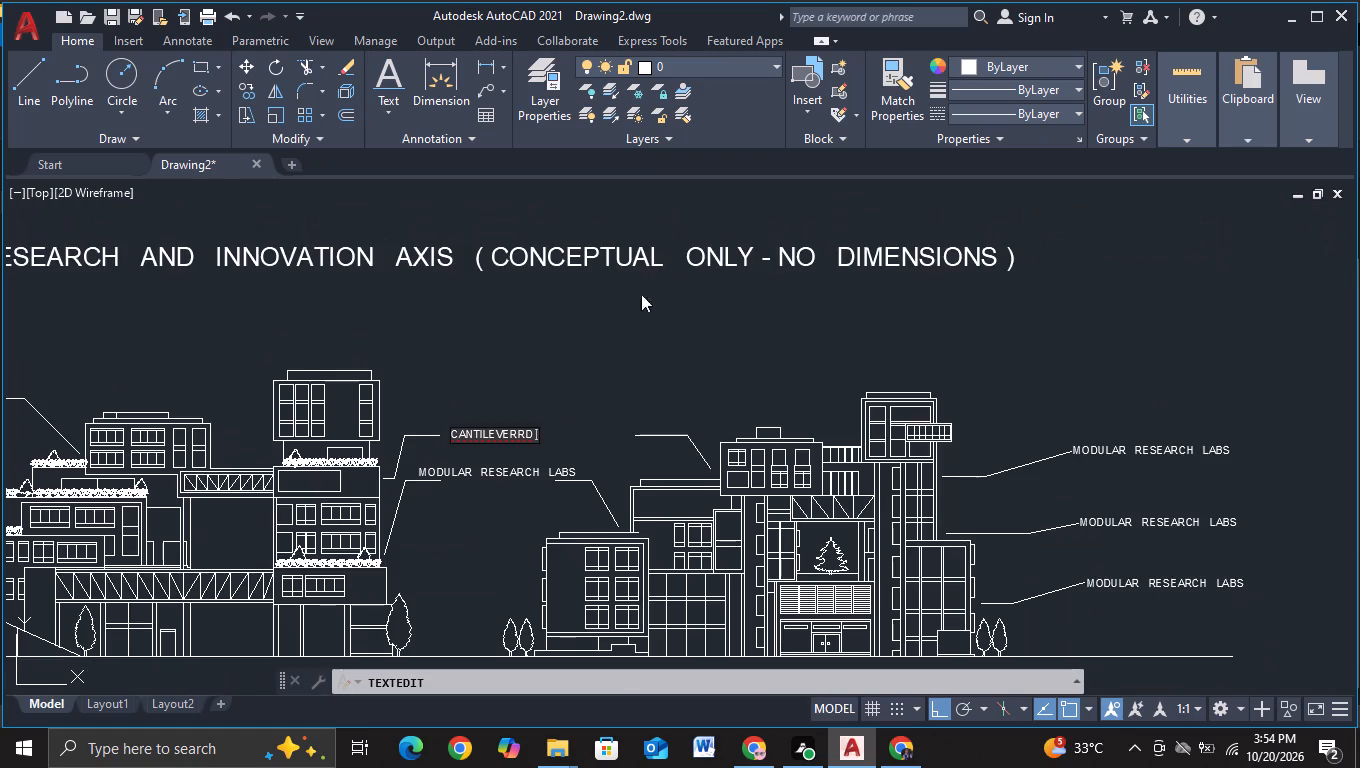
{"action": "middle_click_drag", "start_coordinate": [587, 383], "coordinate": [624, 281]}
{"action": "scroll", "coordinate": [624, 281], "scroll_direction": "up", "scroll_amount": 3}
{"action": "middle_click_drag", "start_coordinate": [620, 344], "coordinate": [755, 284]}
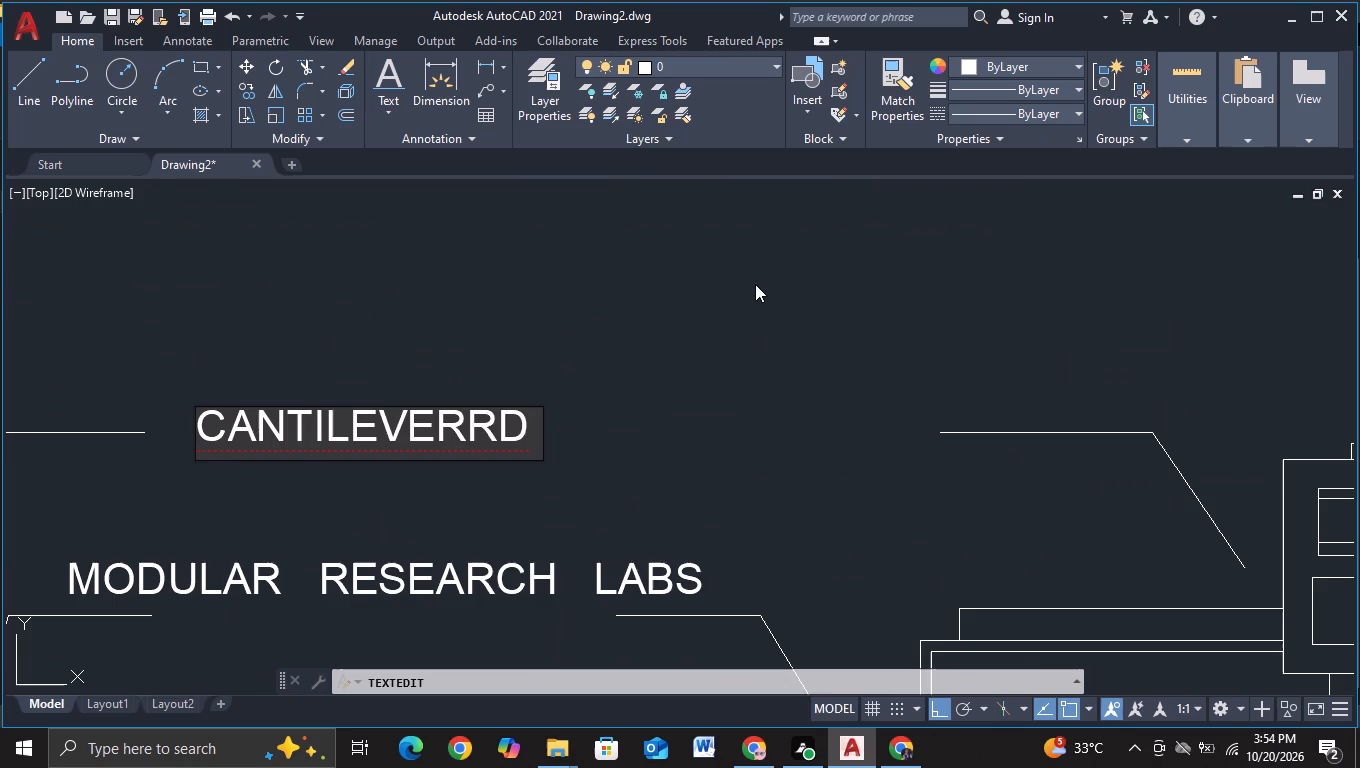
{"action": "left_click", "coordinate": [489, 421]}
{"action": "key", "text": "BackSpace"}
{"action": "key", "text": "e"}
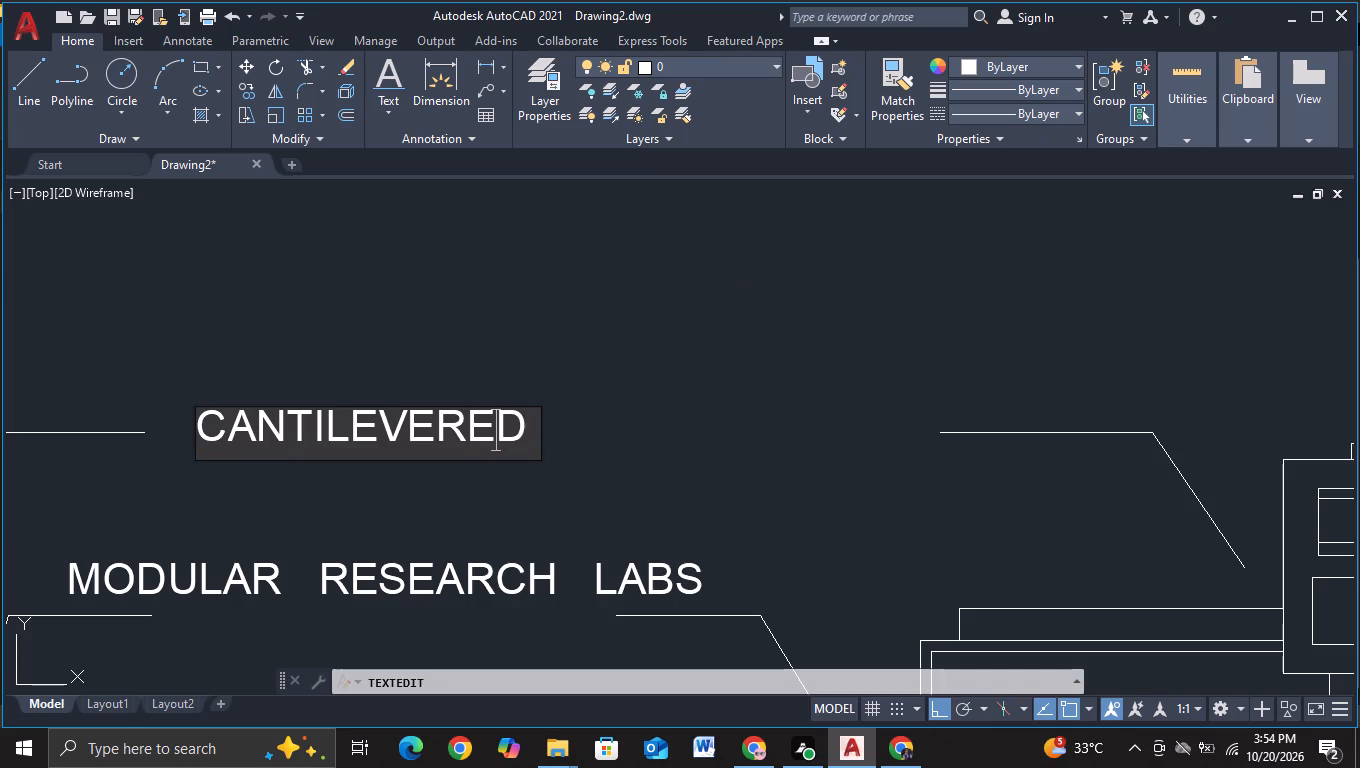
{"action": "left_click", "coordinate": [533, 417]}
{"action": "key", "text": "space"}
{"action": "key", "text": "Return"}
{"action": "key", "text": "Escape"}
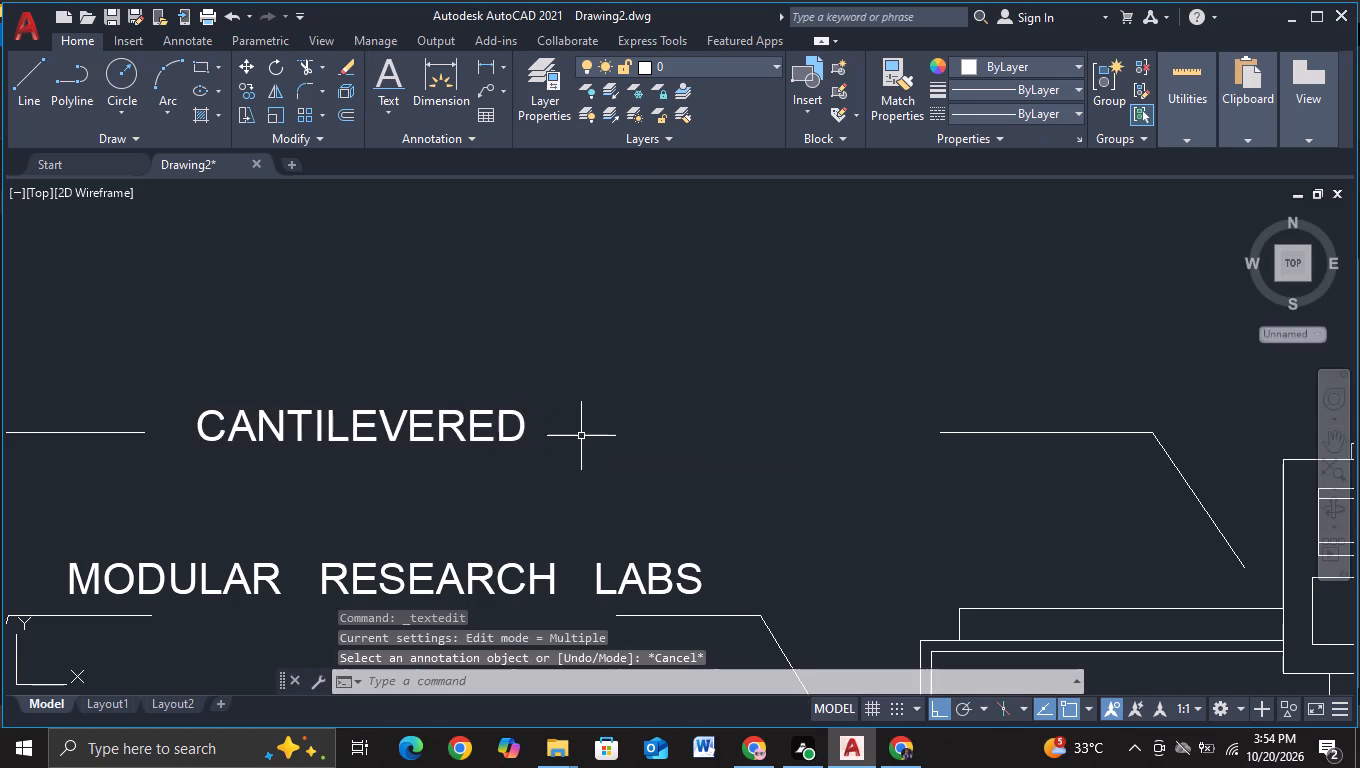
Scale the CANTILEVERED label up to about twice its size.
{"action": "scroll", "coordinate": [487, 534], "scroll_direction": "up", "scroll_amount": 2}
{"action": "scroll", "coordinate": [469, 506], "scroll_direction": "down", "scroll_amount": 3}
{"action": "middle_click_drag", "start_coordinate": [468, 506], "coordinate": [566, 502]}
{"action": "left_click", "coordinate": [389, 419]}
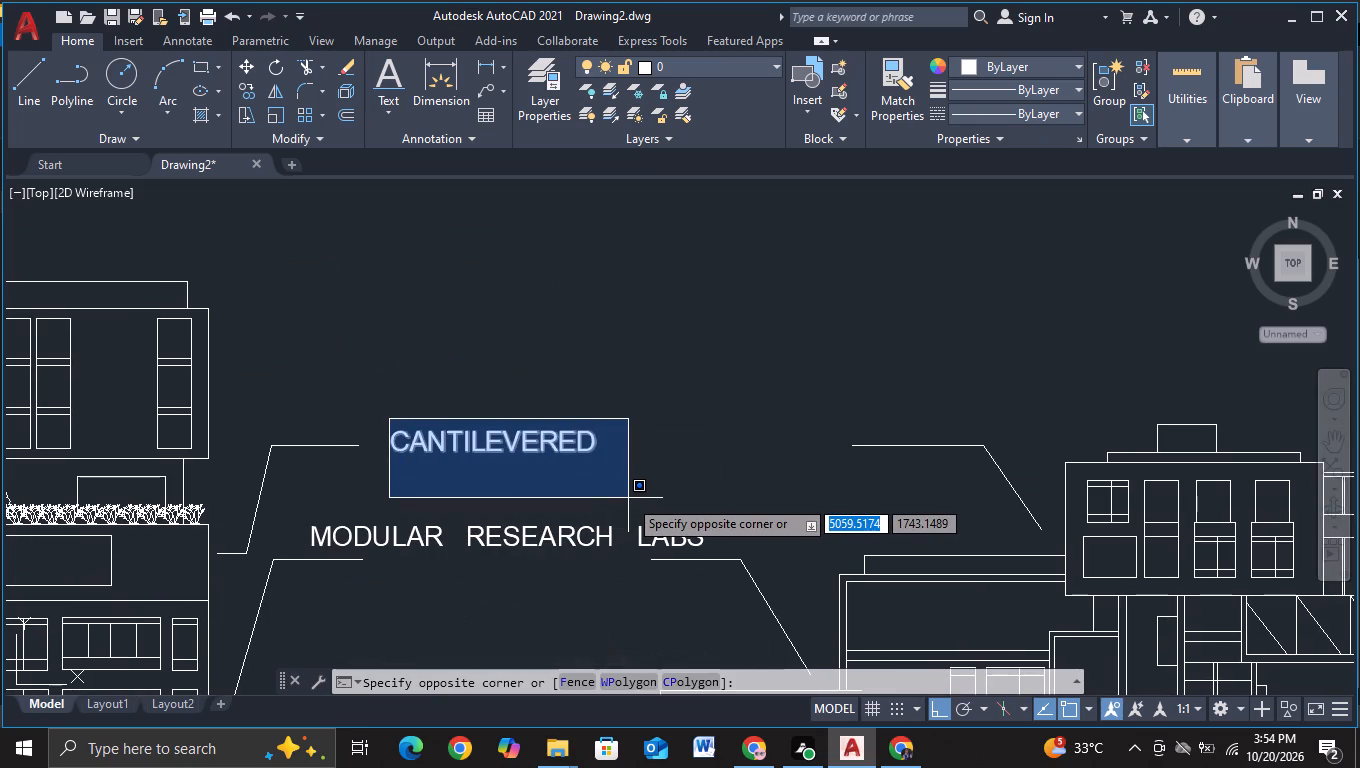
{"action": "left_click", "coordinate": [628, 498]}
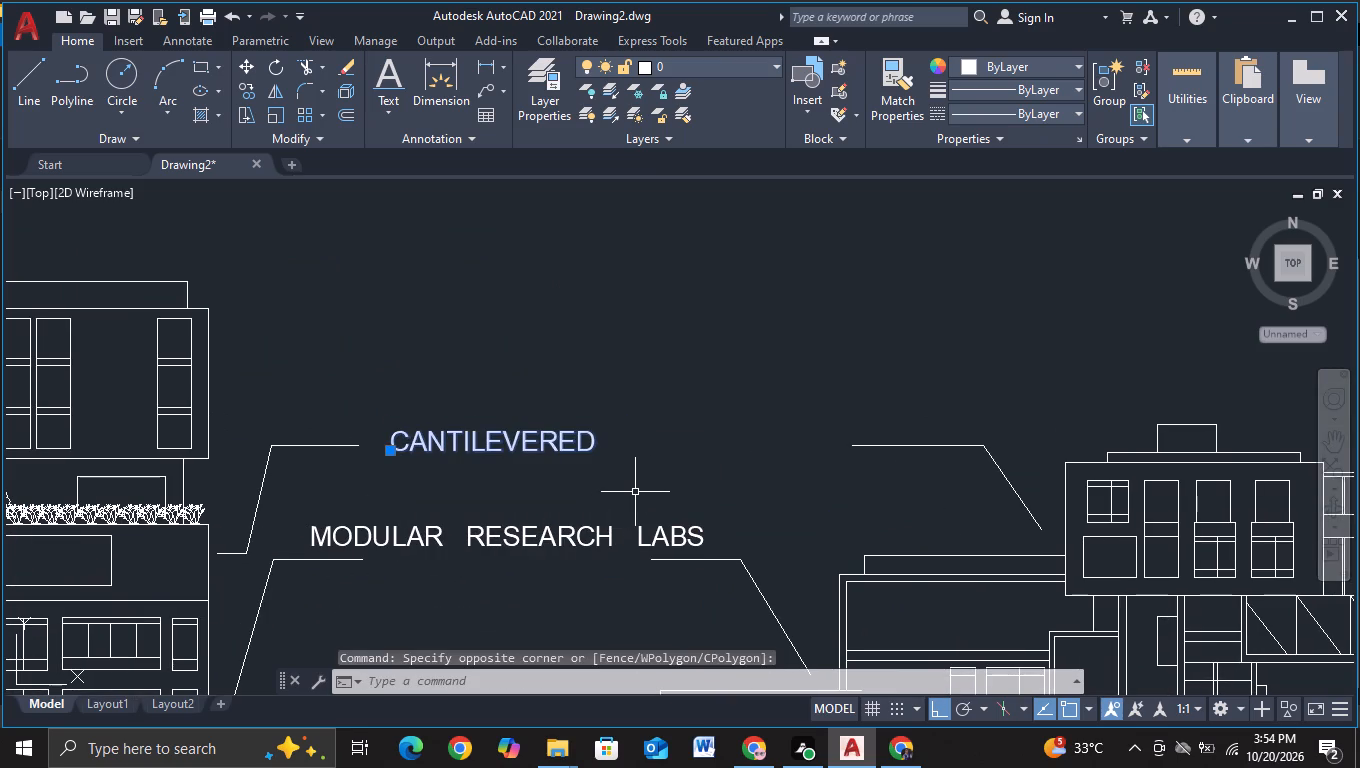
{"action": "key", "text": "s"}
{"action": "left_click", "coordinate": [681, 556]}
{"action": "left_click", "coordinate": [553, 449]}
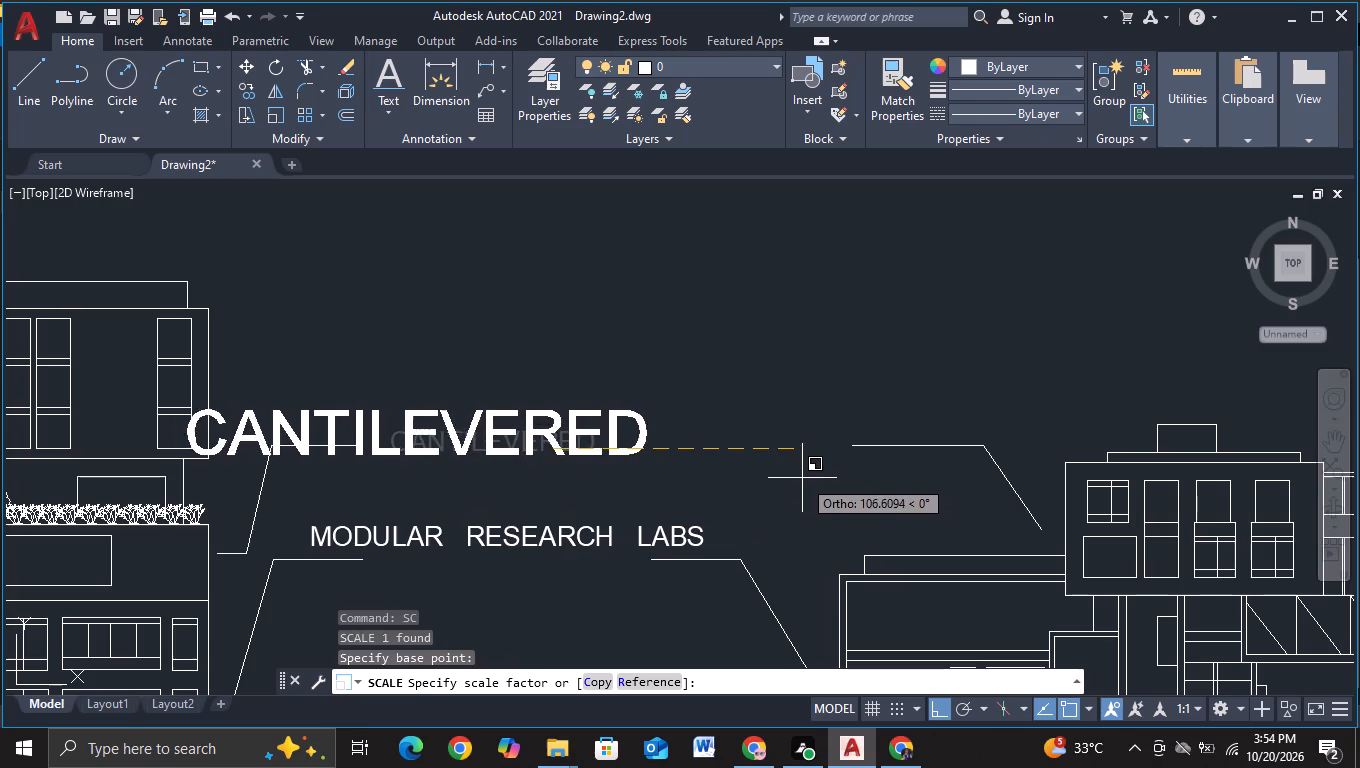
{"action": "left_click", "coordinate": [770, 472]}
Move the enlarged CANTILEVERED label horizontally with Ortho on so it sits between the upper pair of facing leaders.
{"action": "left_click", "coordinate": [577, 447]}
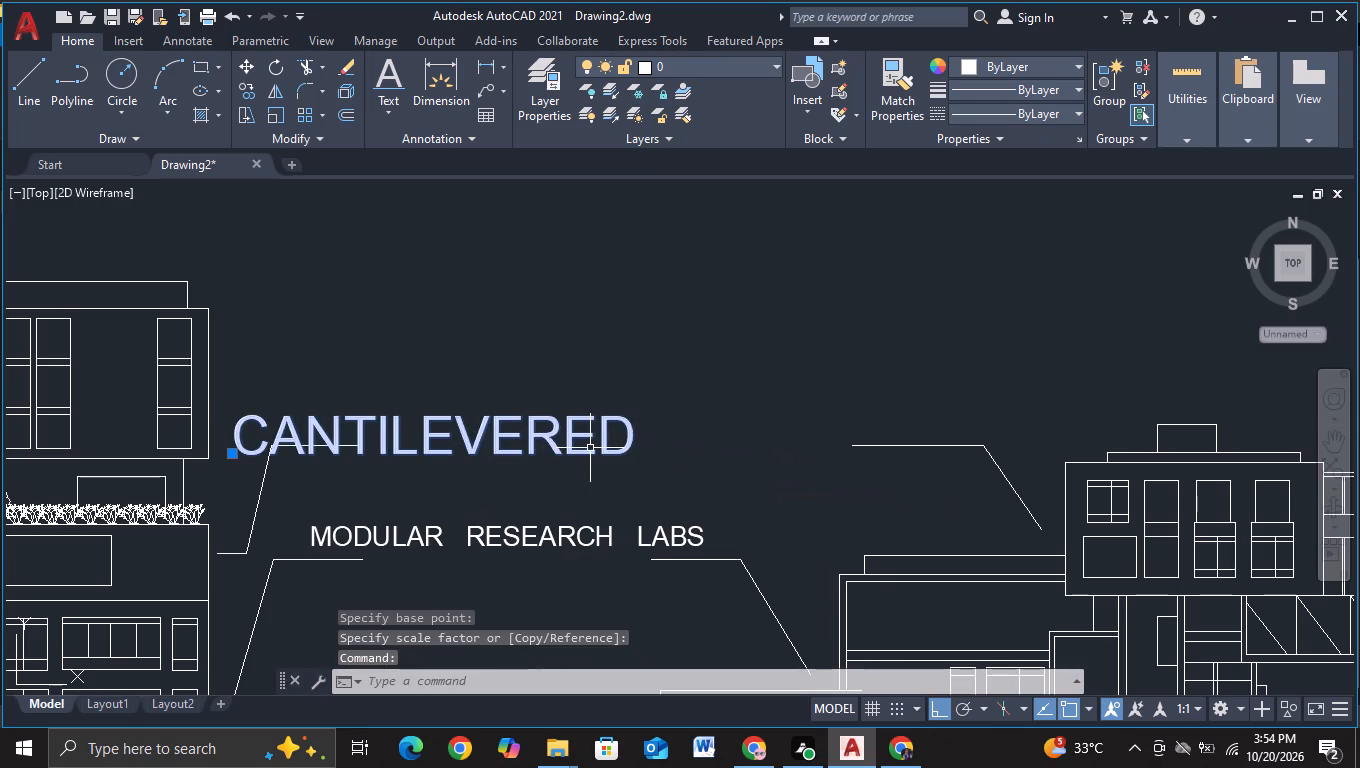
{"action": "key", "text": "m"}
{"action": "left_click", "coordinate": [688, 489]}
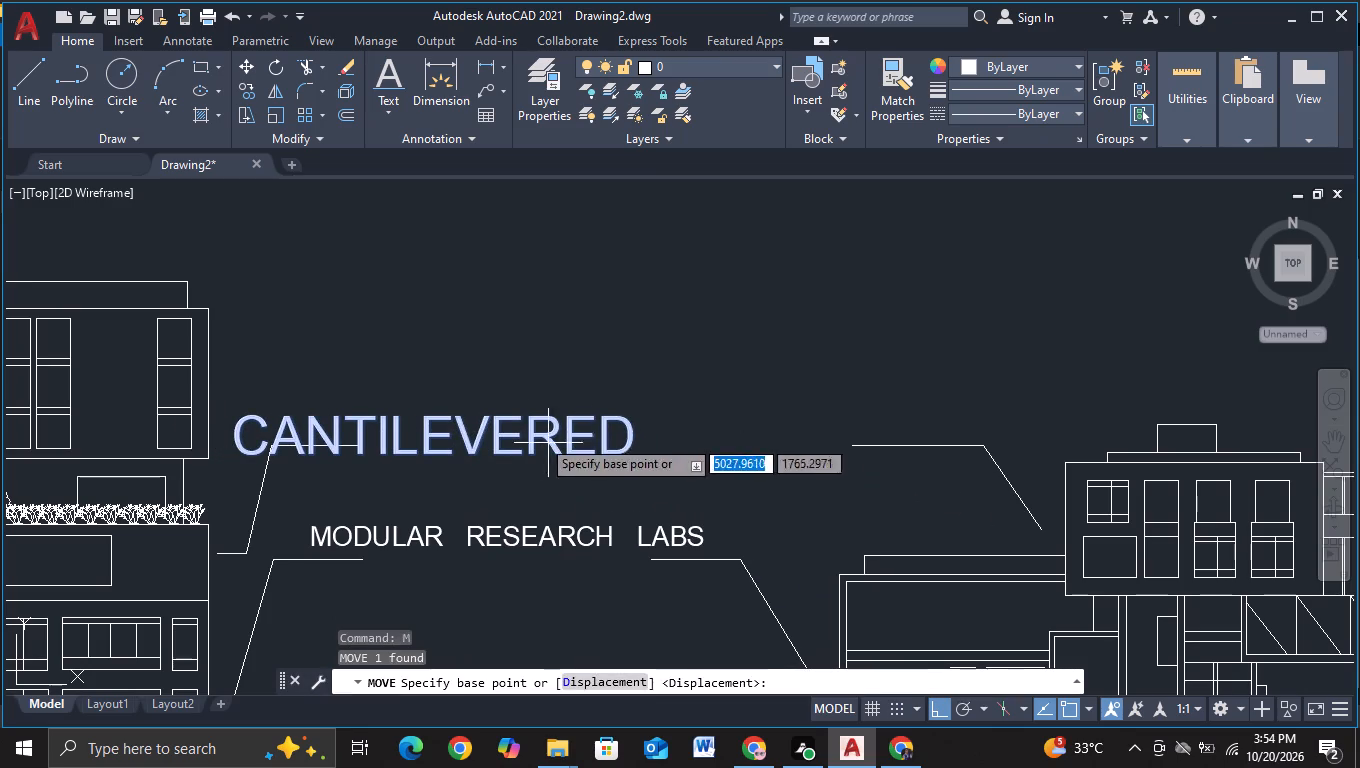
{"action": "left_click", "coordinate": [526, 433]}
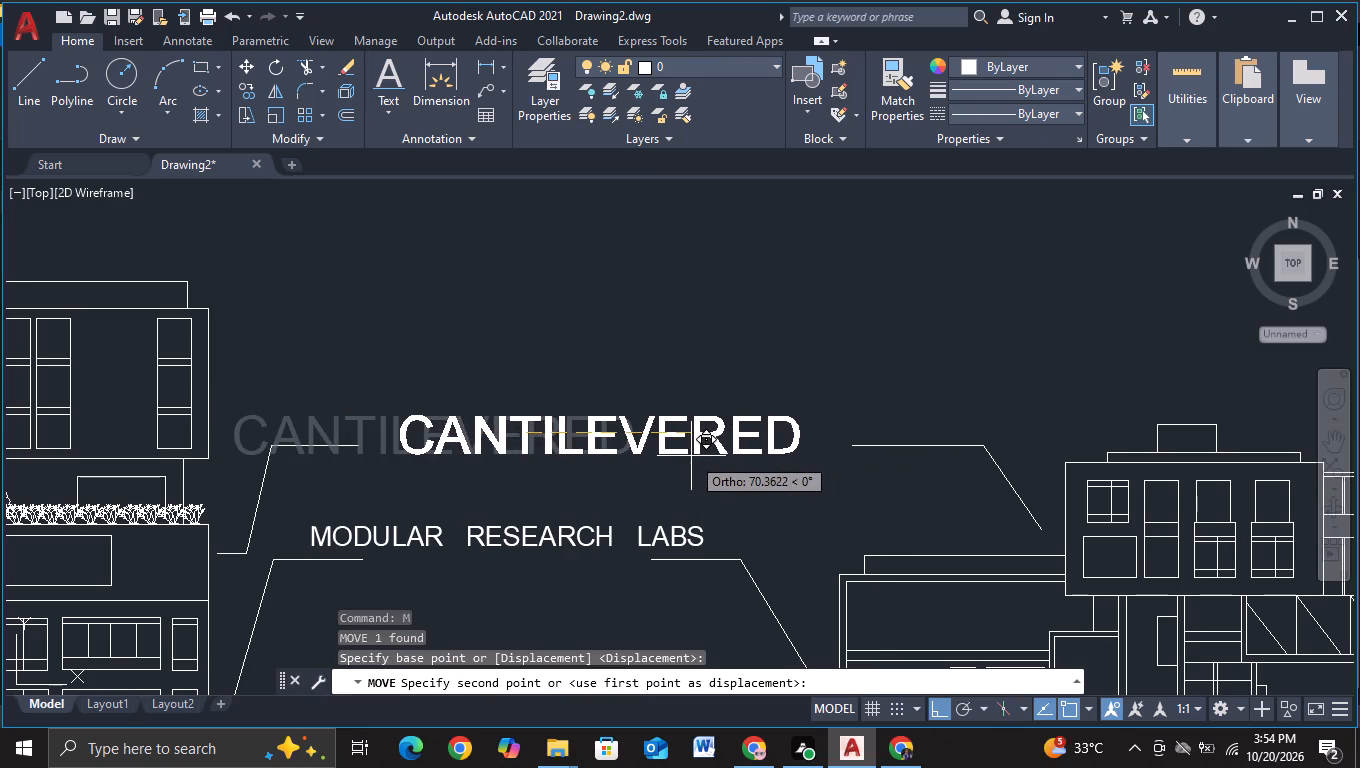
{"action": "left_click", "coordinate": [691, 456]}
Move the MODULAR RESEARCH LABS label straight down so it sits below the lower pair of facing leaders.
{"action": "scroll", "coordinate": [695, 458], "scroll_direction": "up", "scroll_amount": 1}
{"action": "scroll", "coordinate": [696, 470], "scroll_direction": "down", "scroll_amount": 1}
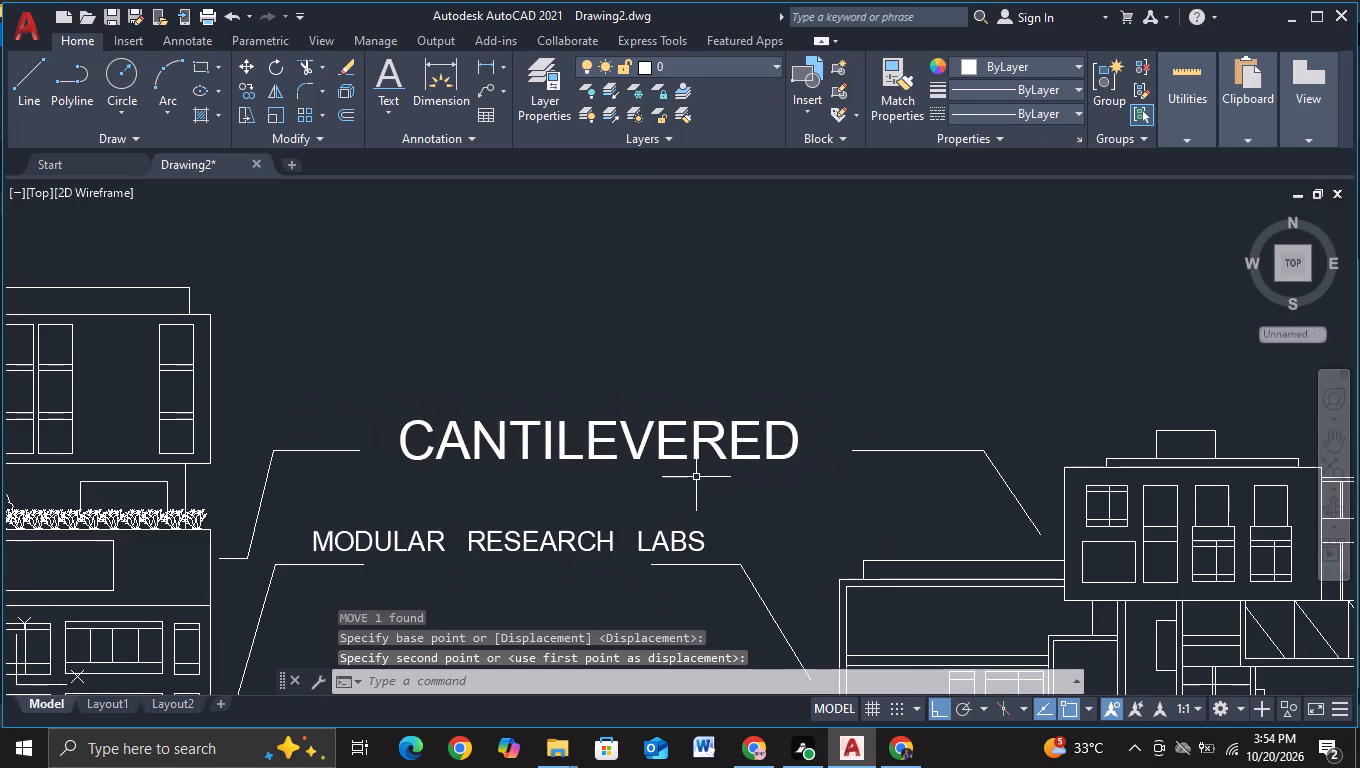
{"action": "middle_click_drag", "start_coordinate": [696, 483], "coordinate": [702, 439]}
{"action": "left_click", "coordinate": [596, 501]}
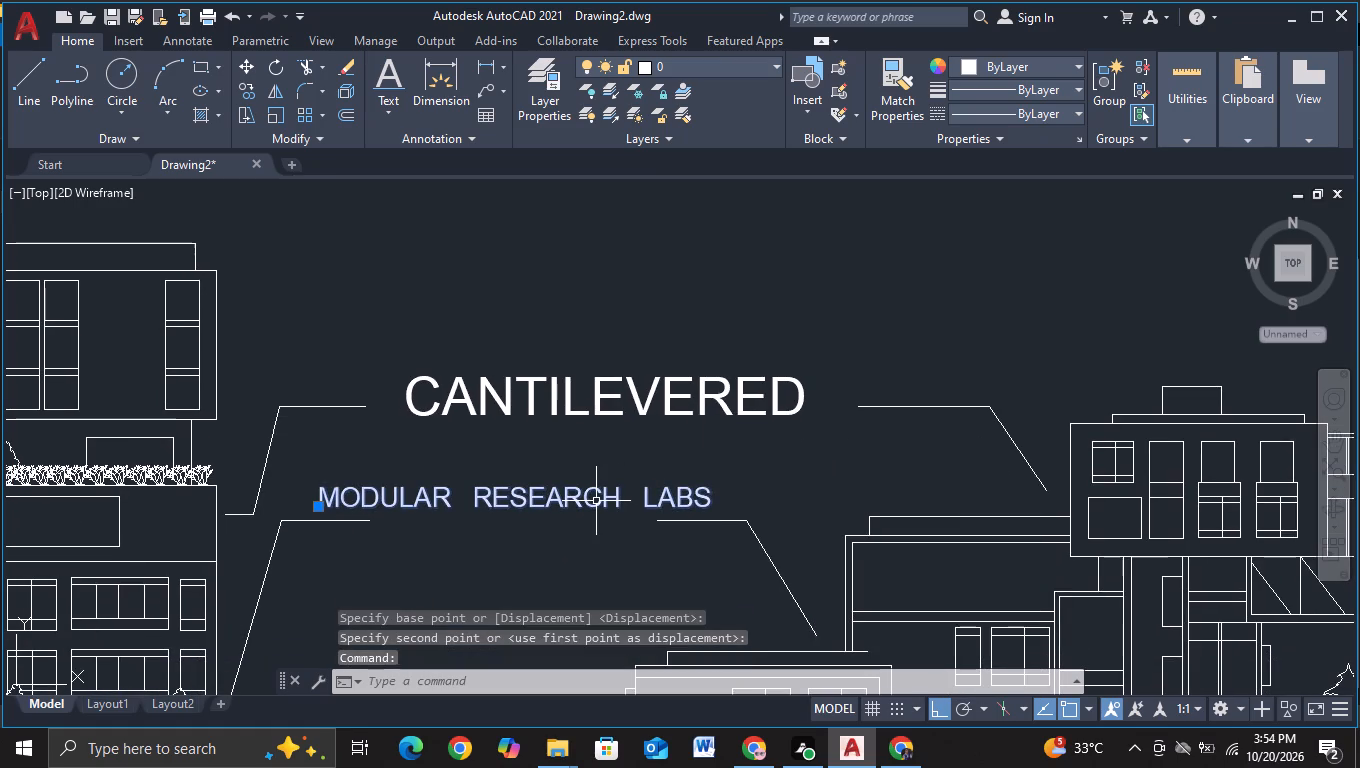
{"action": "key", "text": "m"}
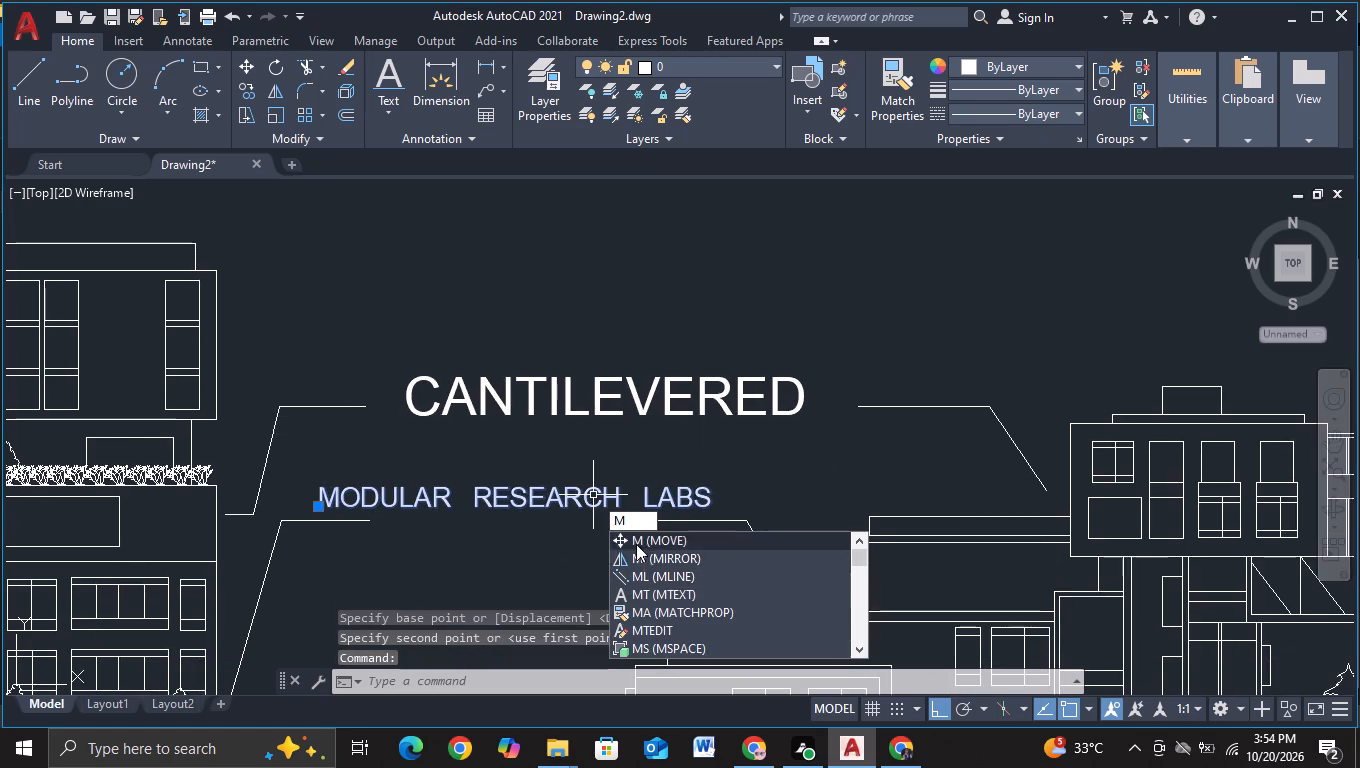
{"action": "left_click", "coordinate": [637, 542]}
{"action": "left_click", "coordinate": [586, 509]}
{"action": "left_click", "coordinate": [604, 601]}
{"action": "key", "text": "Escape"}
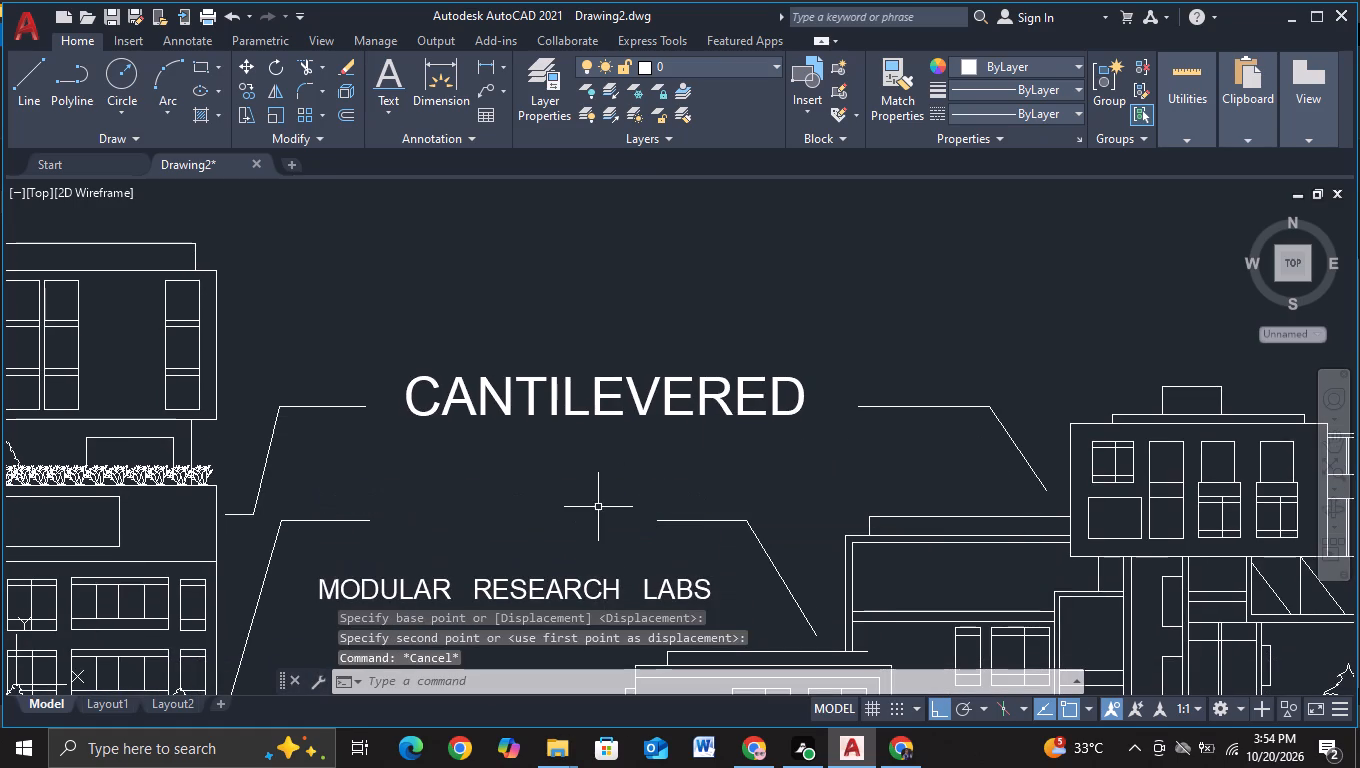
Copy the CANTILEVERED label straight down about 22 units to make a second text line directly beneath it.
{"action": "left_click", "coordinate": [585, 408]}
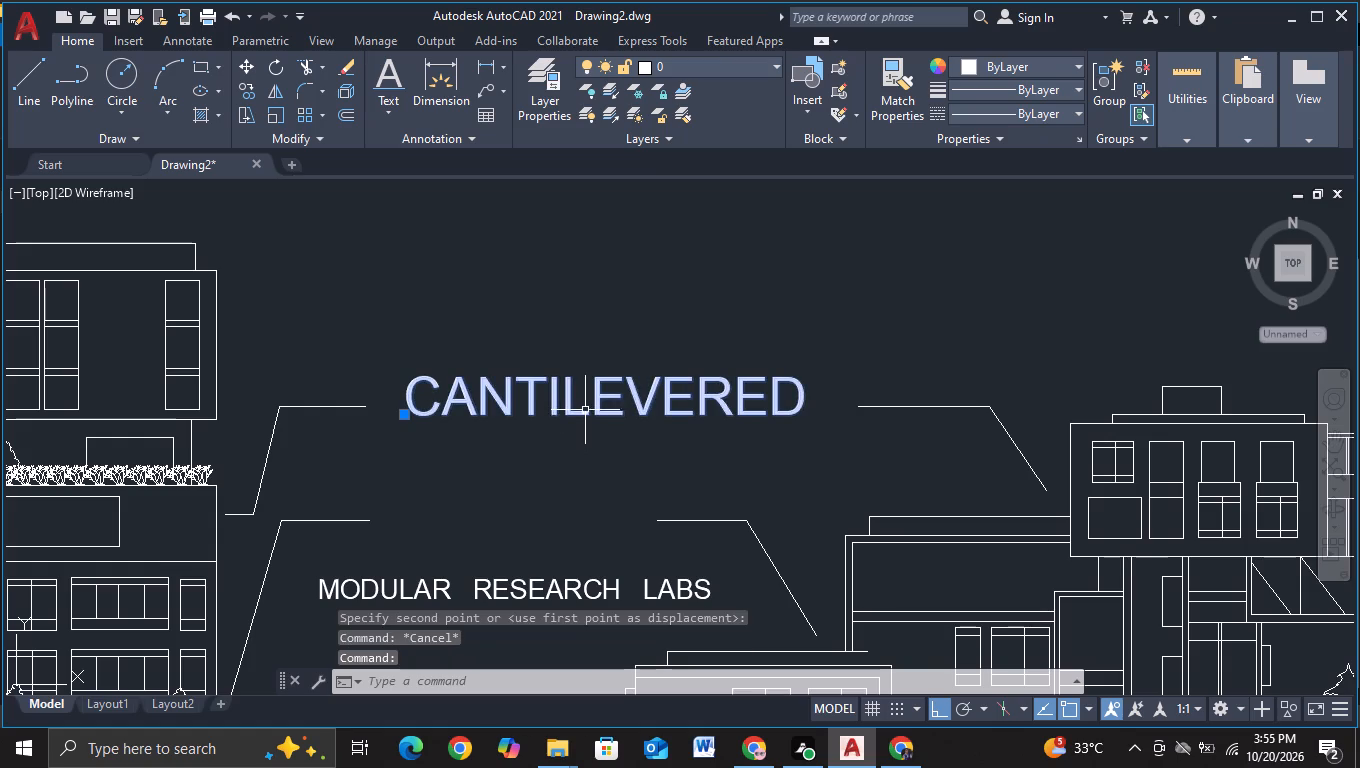
{"action": "key", "text": "c"}
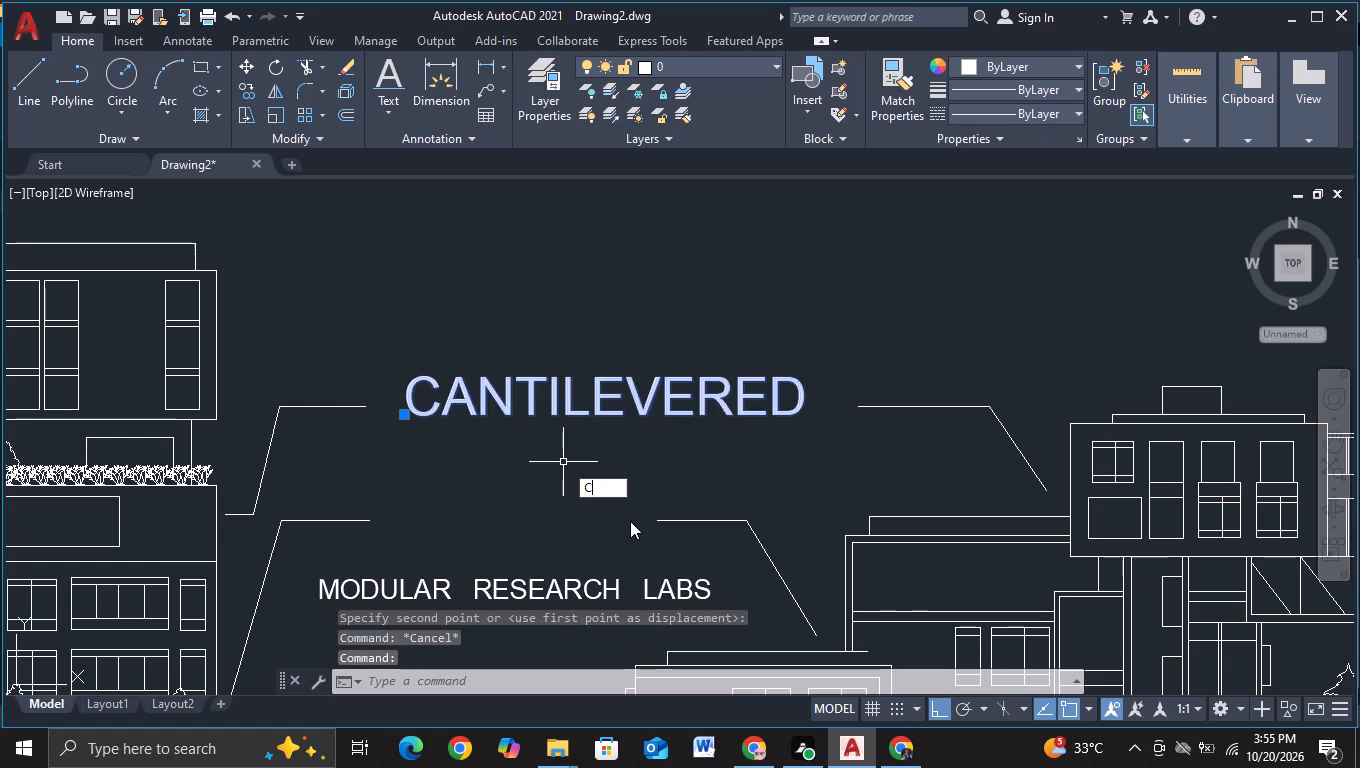
{"action": "left_click", "coordinate": [639, 522]}
{"action": "left_click", "coordinate": [582, 407]}
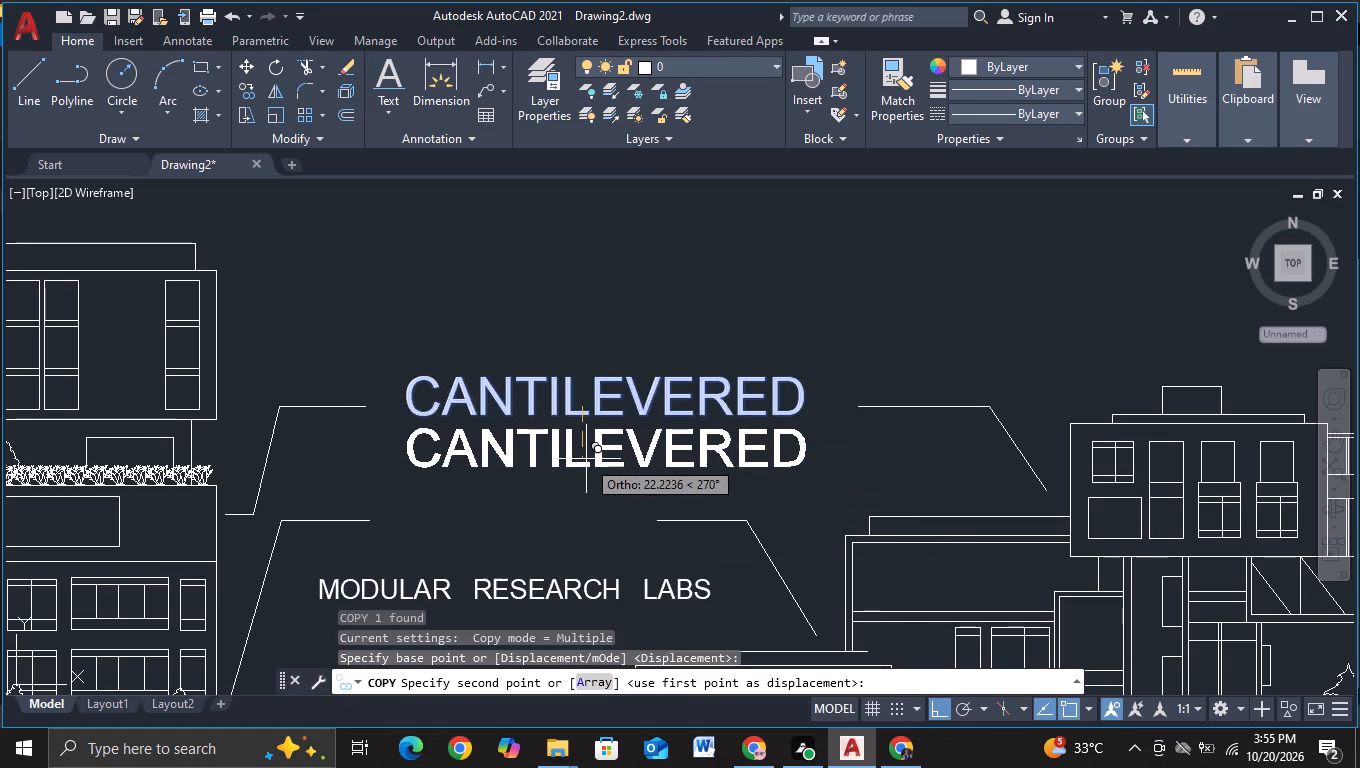
{"action": "left_click", "coordinate": [586, 459]}
{"action": "key", "text": "Escape"}
Reword the lower CANTILEVERED copy as MEETING SPACE, with three spaces between the words.
{"action": "left_click", "coordinate": [590, 462]}
{"action": "right_click", "coordinate": [590, 462]}
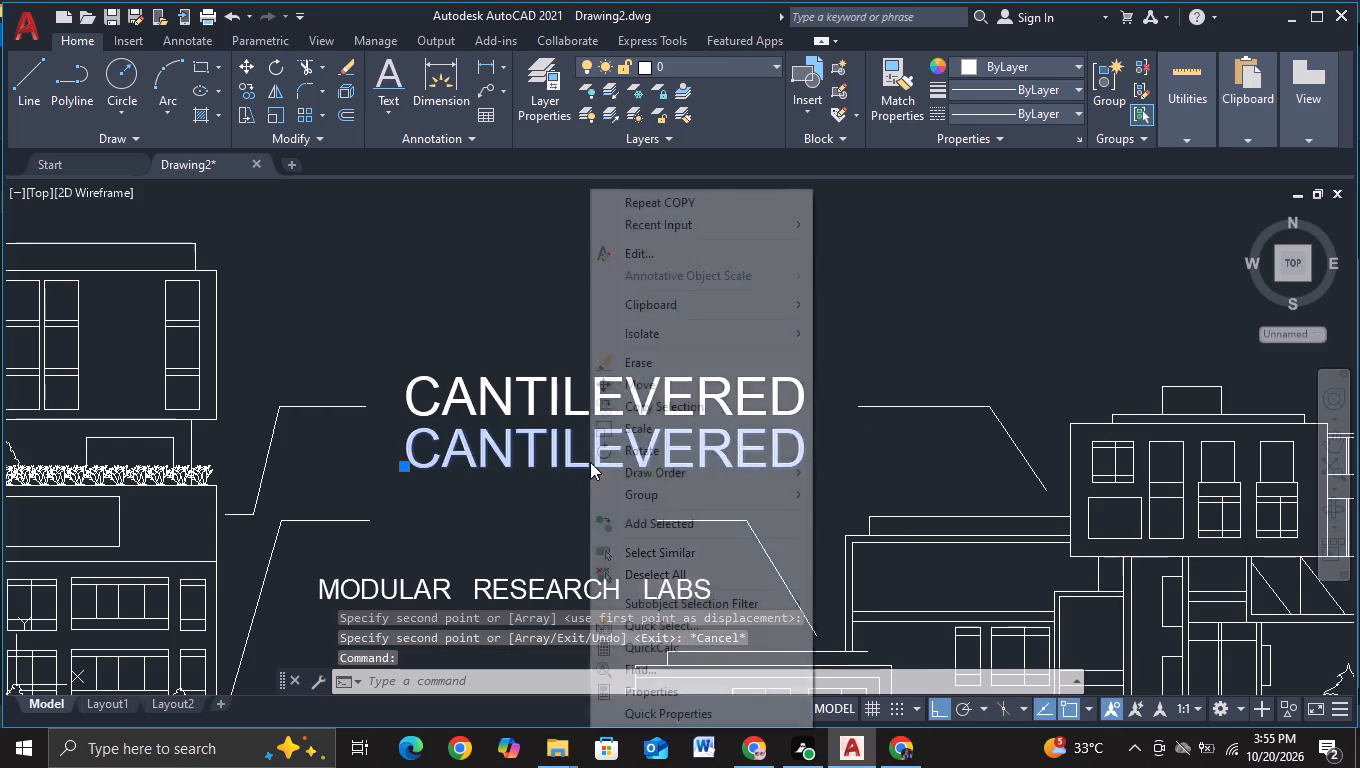
{"action": "left_click", "coordinate": [650, 262]}
{"action": "key", "text": "BackSpace"}
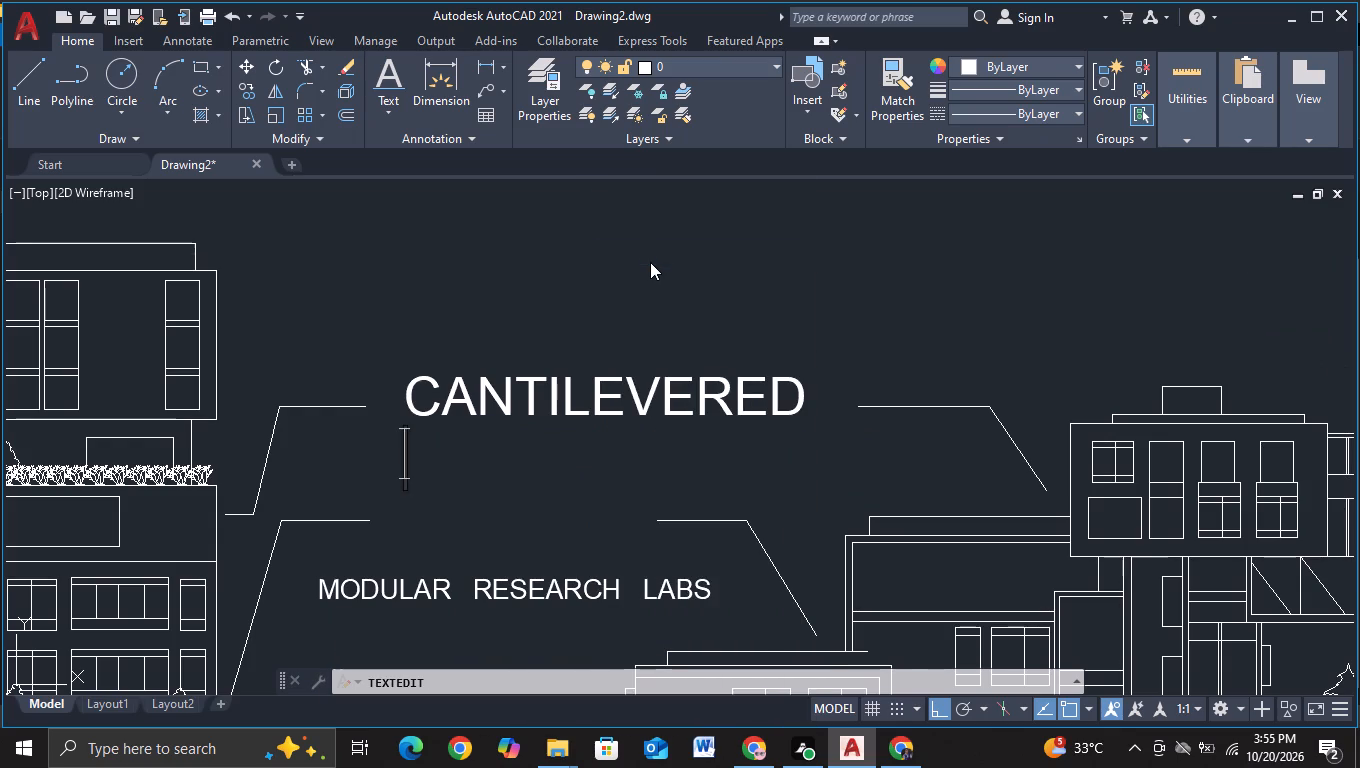
{"action": "key", "text": "m"}
{"action": "type", "text": "ETTING"}
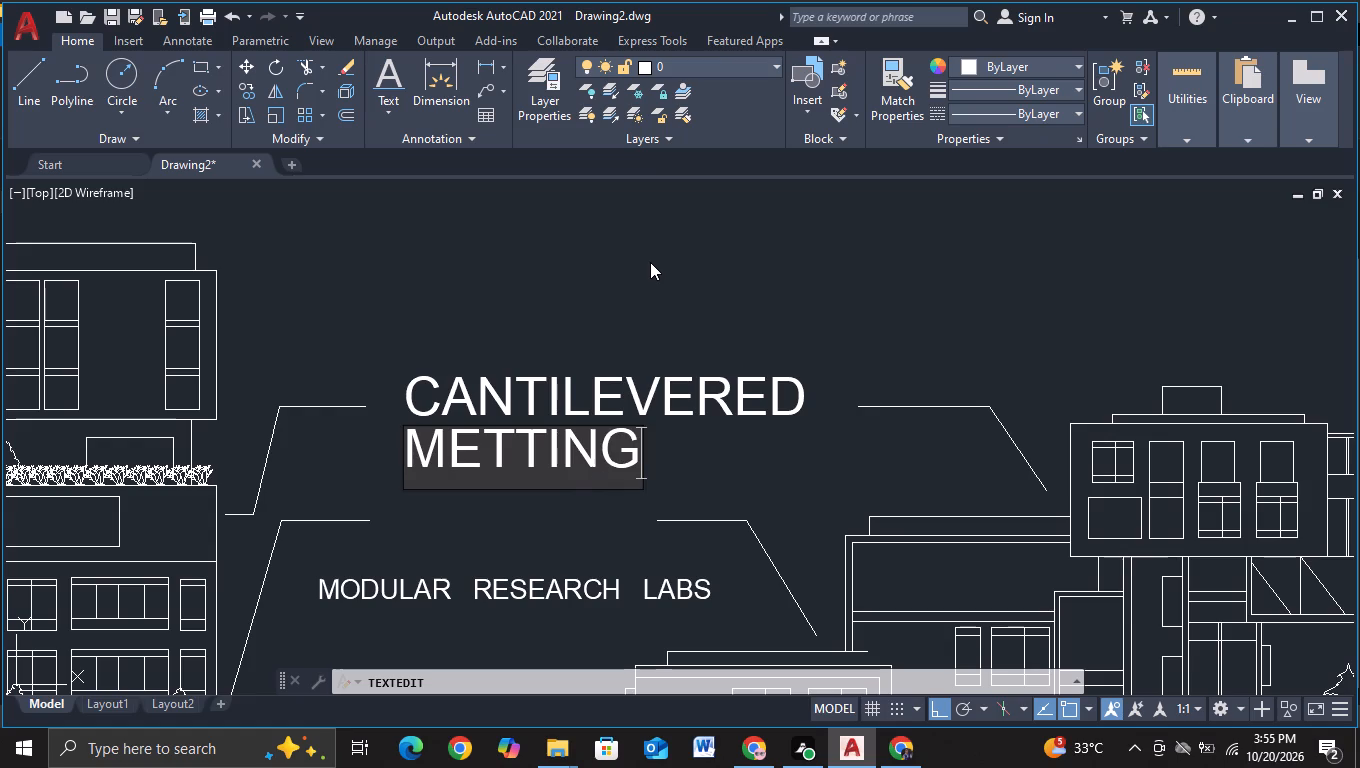
{"action": "key", "text": "space"}
{"action": "key", "text": "space"}
{"action": "key", "text": "space"}
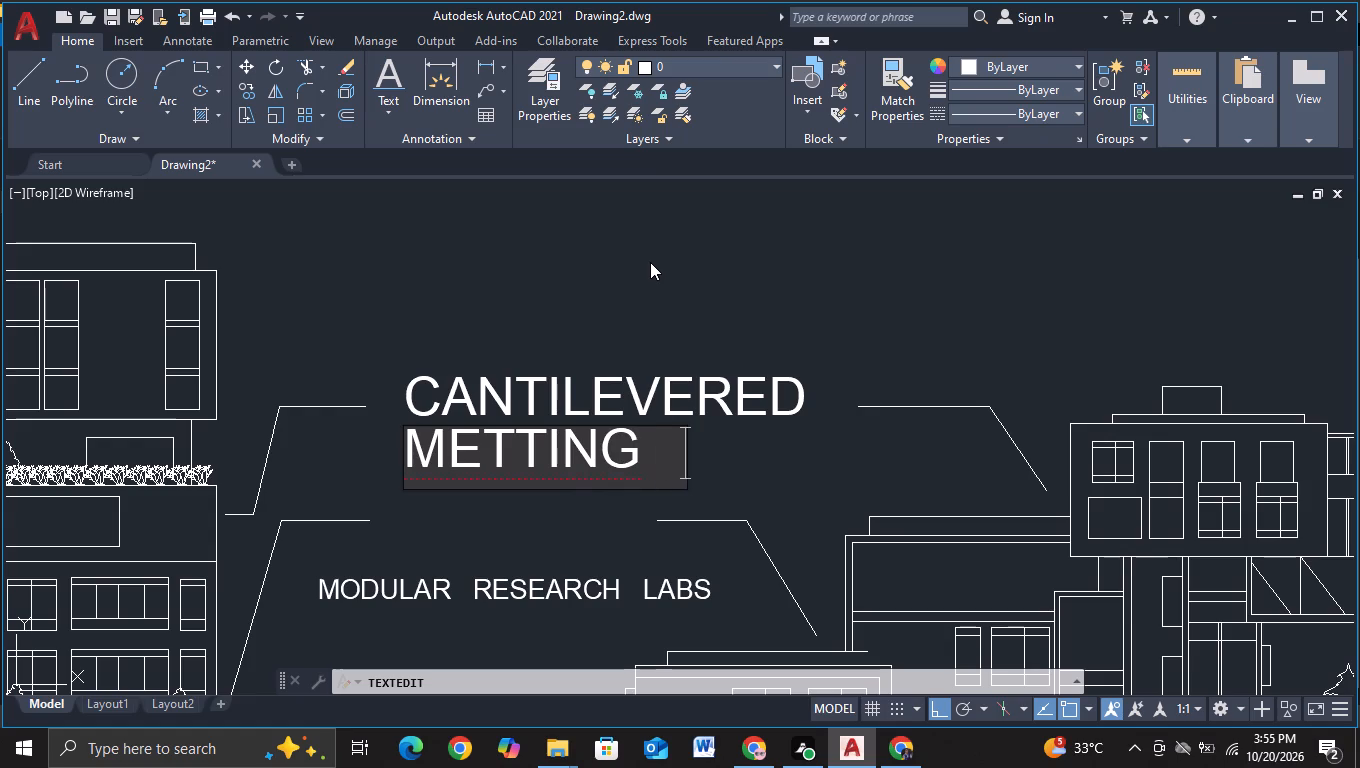
{"action": "type", "text": "SPACE"}
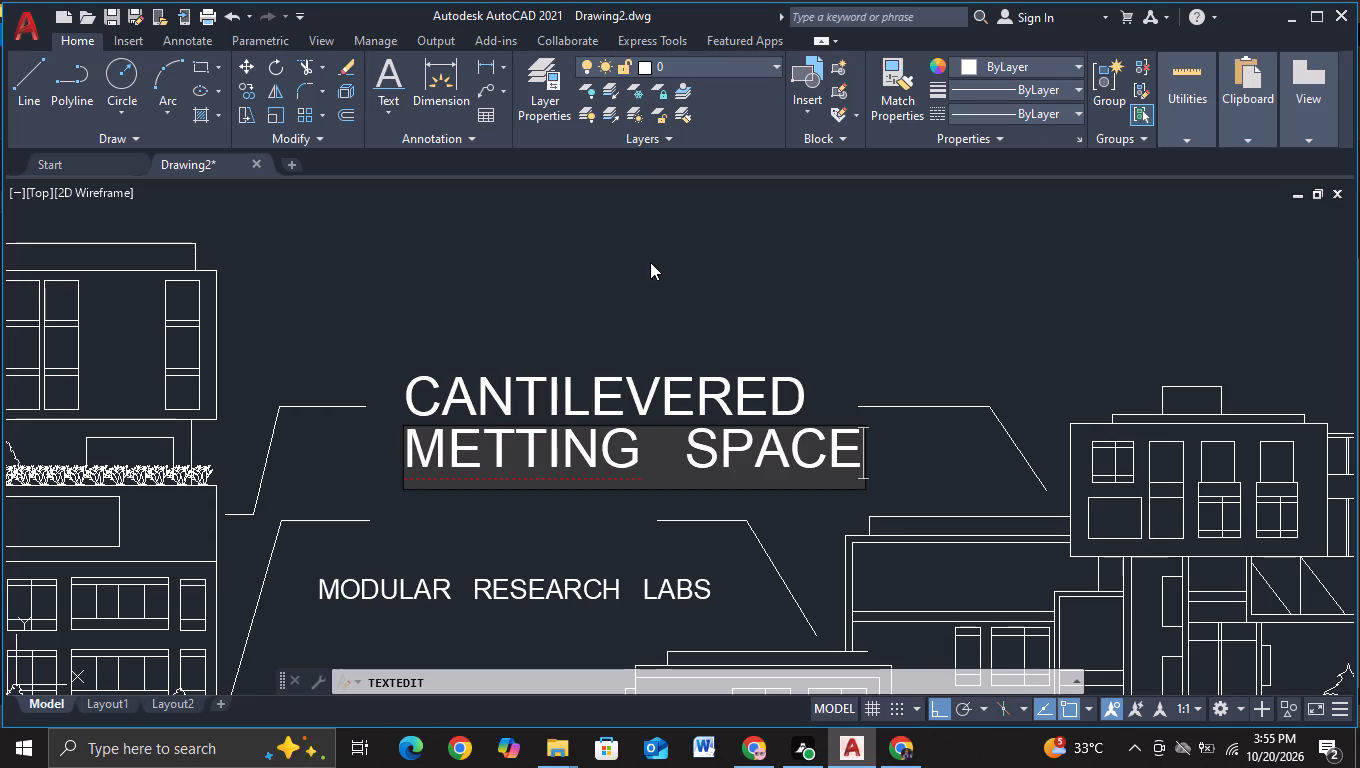
{"action": "left_click", "coordinate": [501, 450]}
{"action": "key", "text": "BackSpace"}
{"action": "key", "text": "e"}
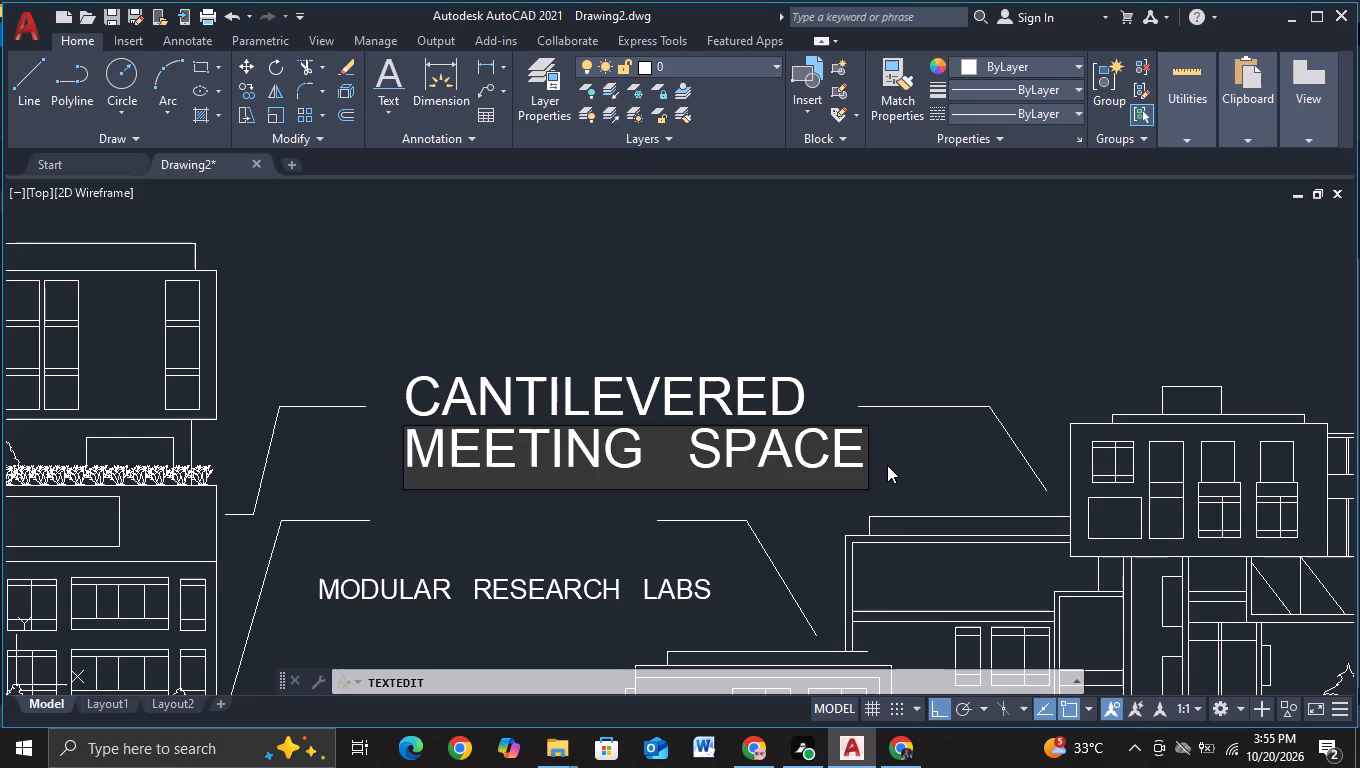
{"action": "key", "text": "Return"}
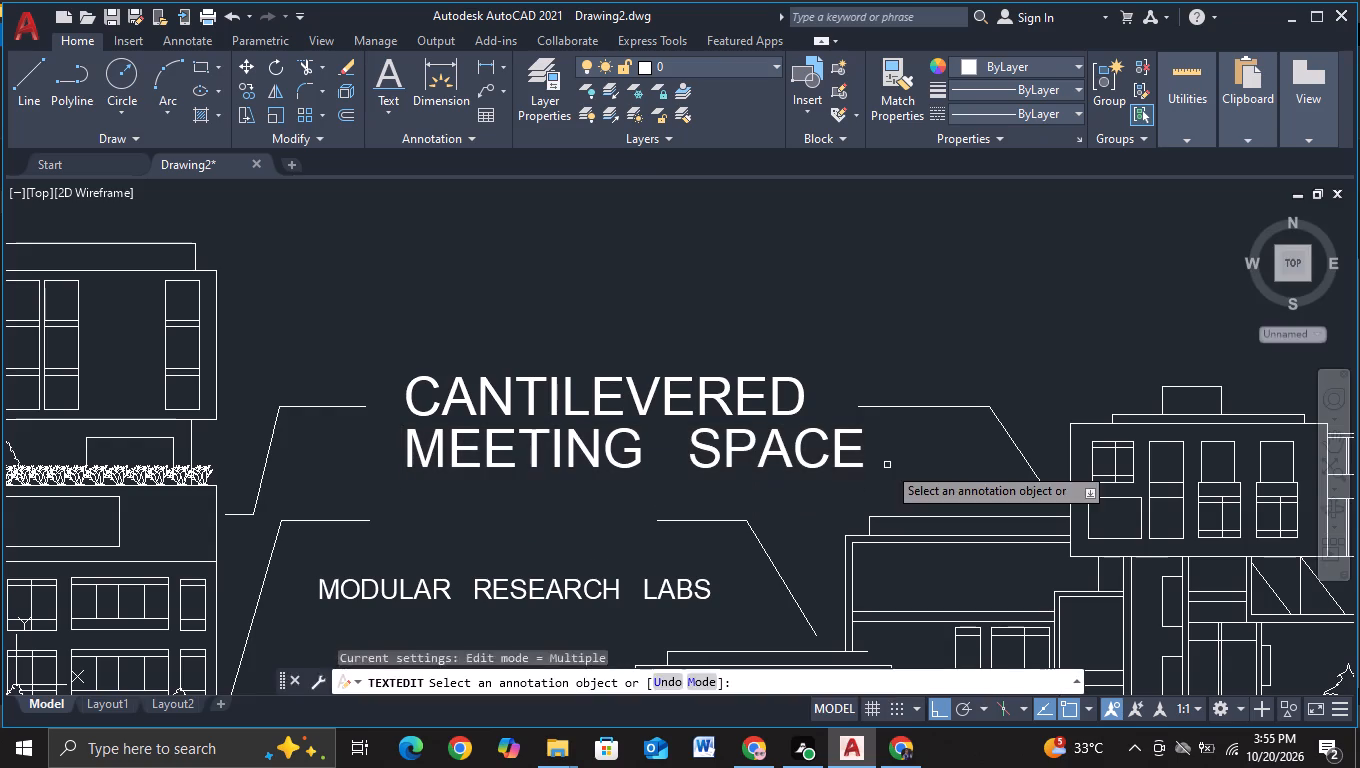
{"action": "key", "text": "Escape"}
Move the MEETING SPACE text horizontally with Ortho on so it is roughly centred beneath CANTILEVERED.
{"action": "left_click", "coordinate": [816, 464]}
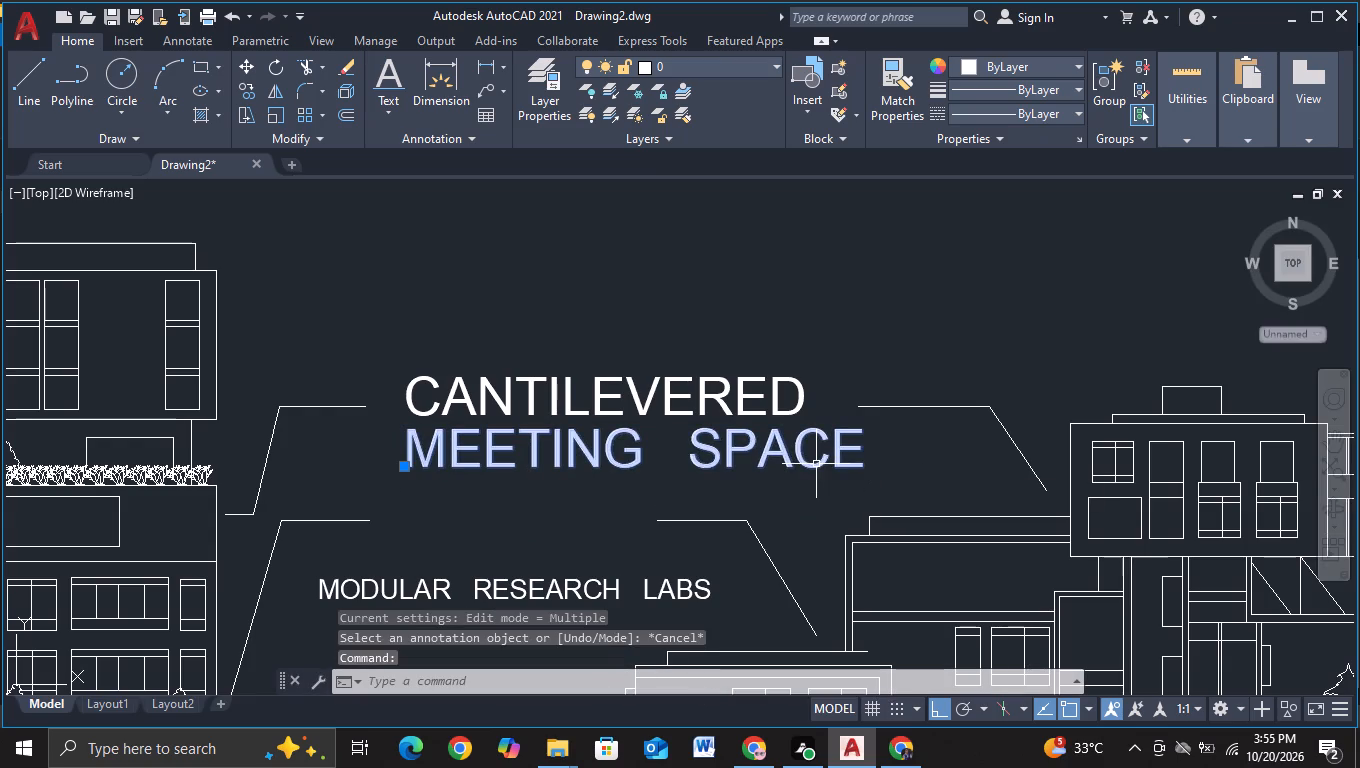
{"action": "key", "text": "m"}
{"action": "left_click", "coordinate": [882, 512]}
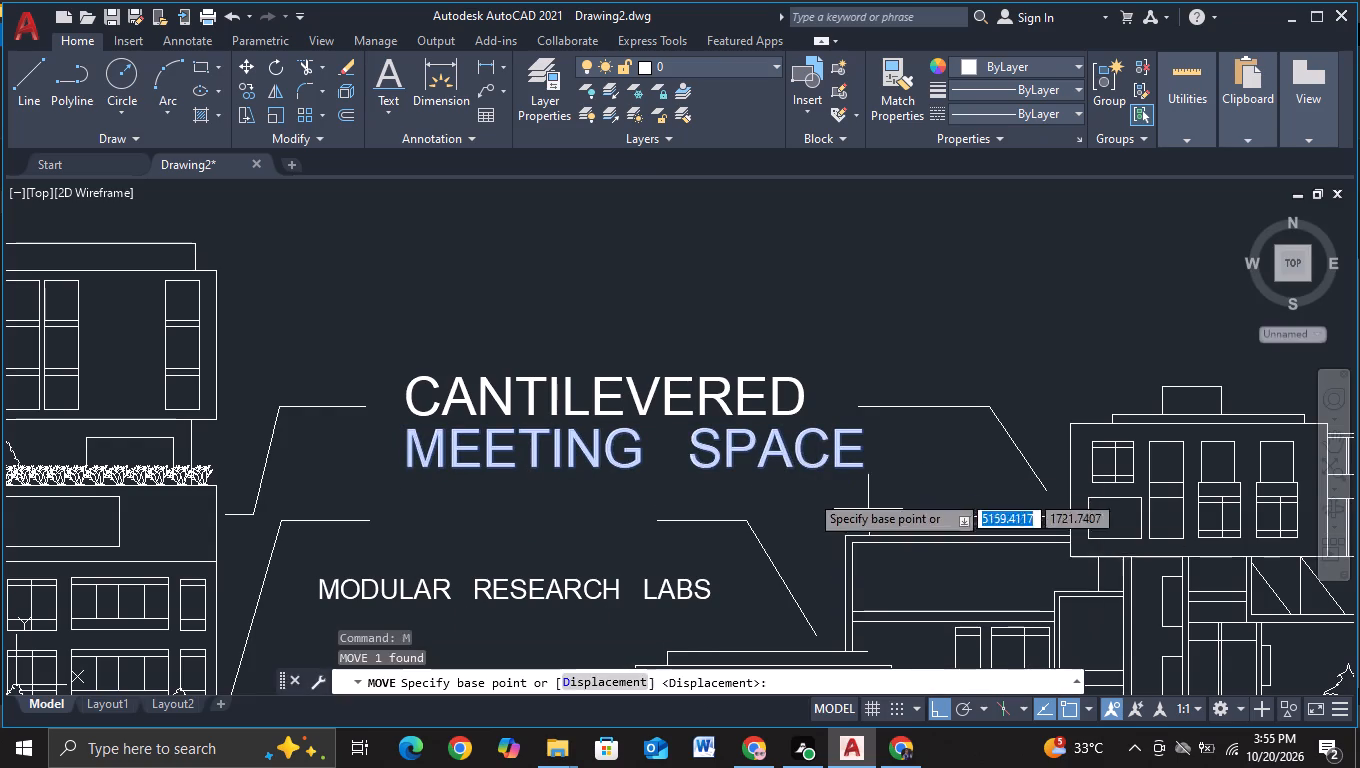
{"action": "left_click", "coordinate": [787, 469]}
{"action": "left_click", "coordinate": [741, 471]}
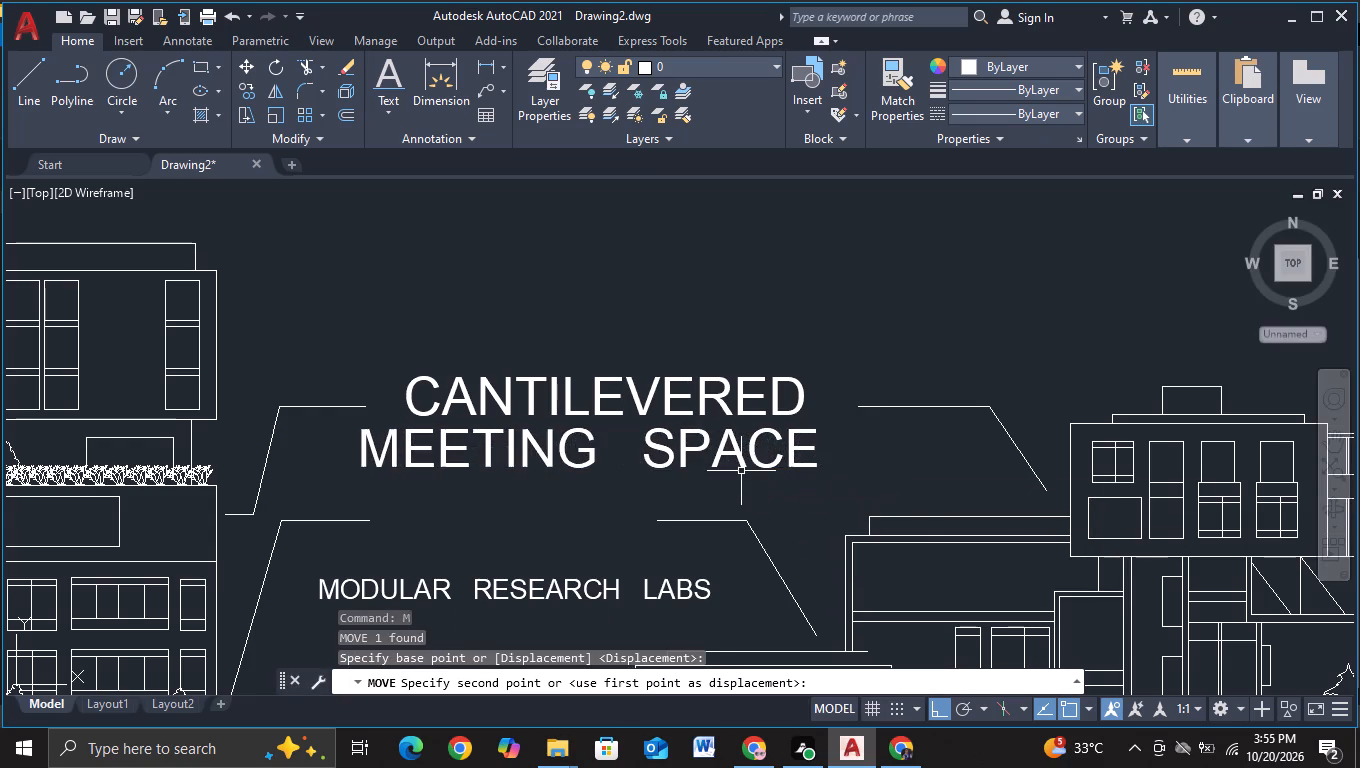
Reword the MODULAR RESEARCH LABS label below the lower pair of facing leaders as VERTICAL.
{"action": "scroll", "coordinate": [741, 471], "scroll_direction": "down", "scroll_amount": 2}
{"action": "scroll", "coordinate": [737, 513], "scroll_direction": "up", "scroll_amount": 1}
{"action": "scroll", "coordinate": [736, 513], "scroll_direction": "down", "scroll_amount": 3}
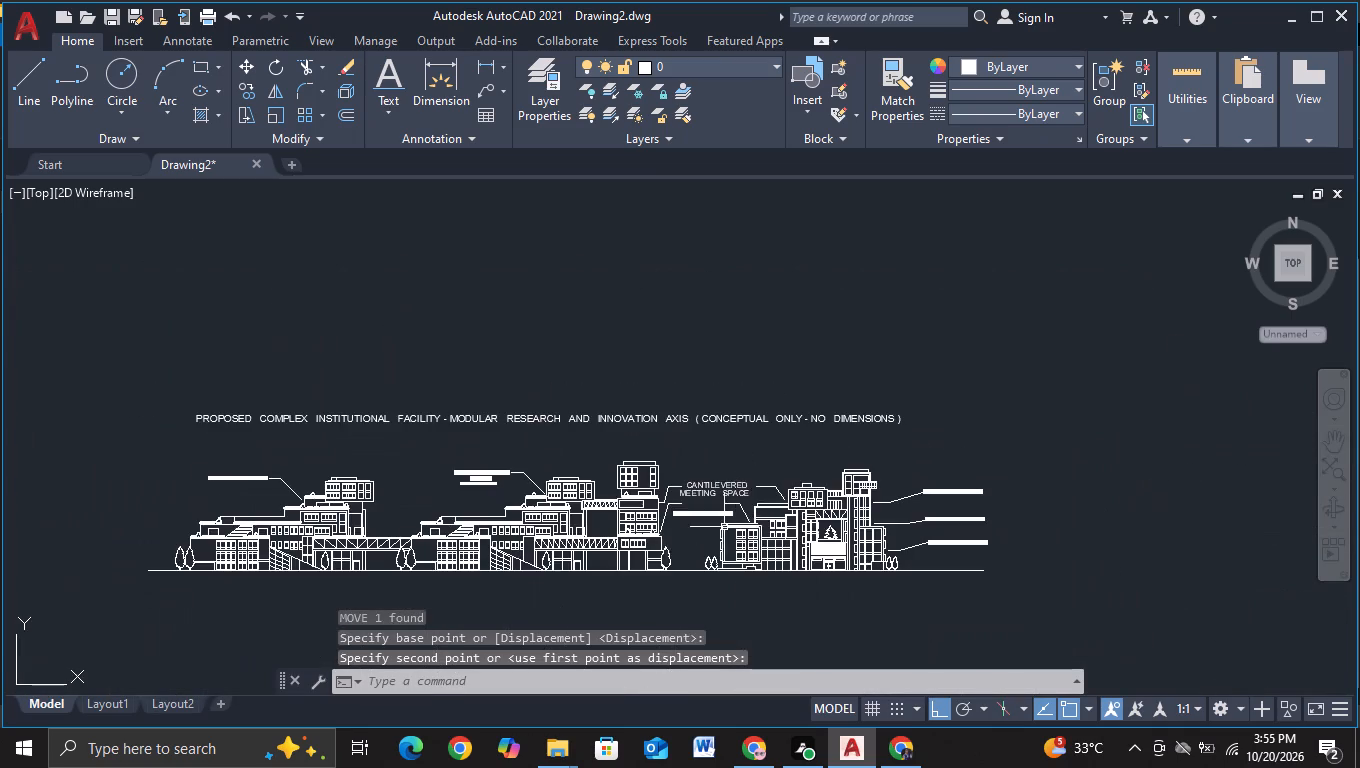
{"action": "scroll", "coordinate": [724, 527], "scroll_direction": "up", "scroll_amount": 2}
{"action": "left_click", "coordinate": [683, 494]}
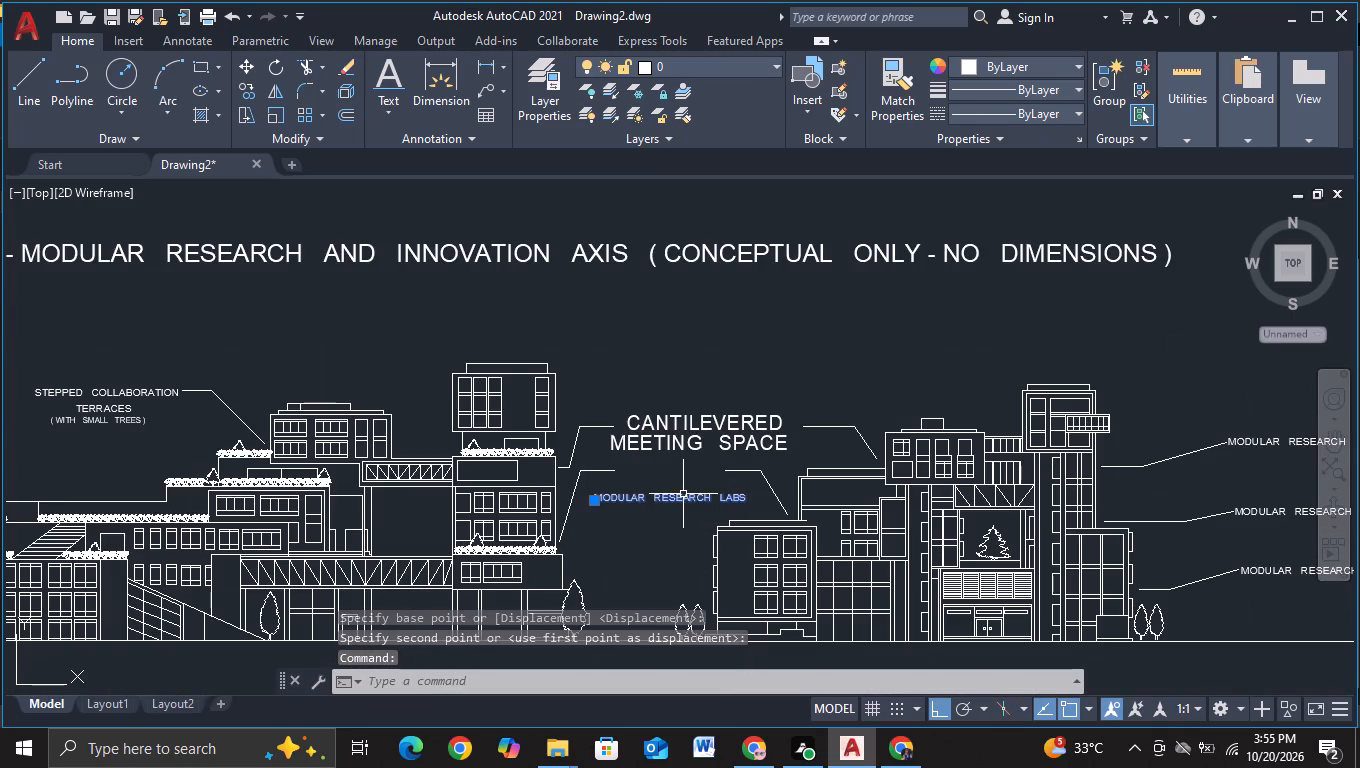
{"action": "right_click", "coordinate": [683, 494]}
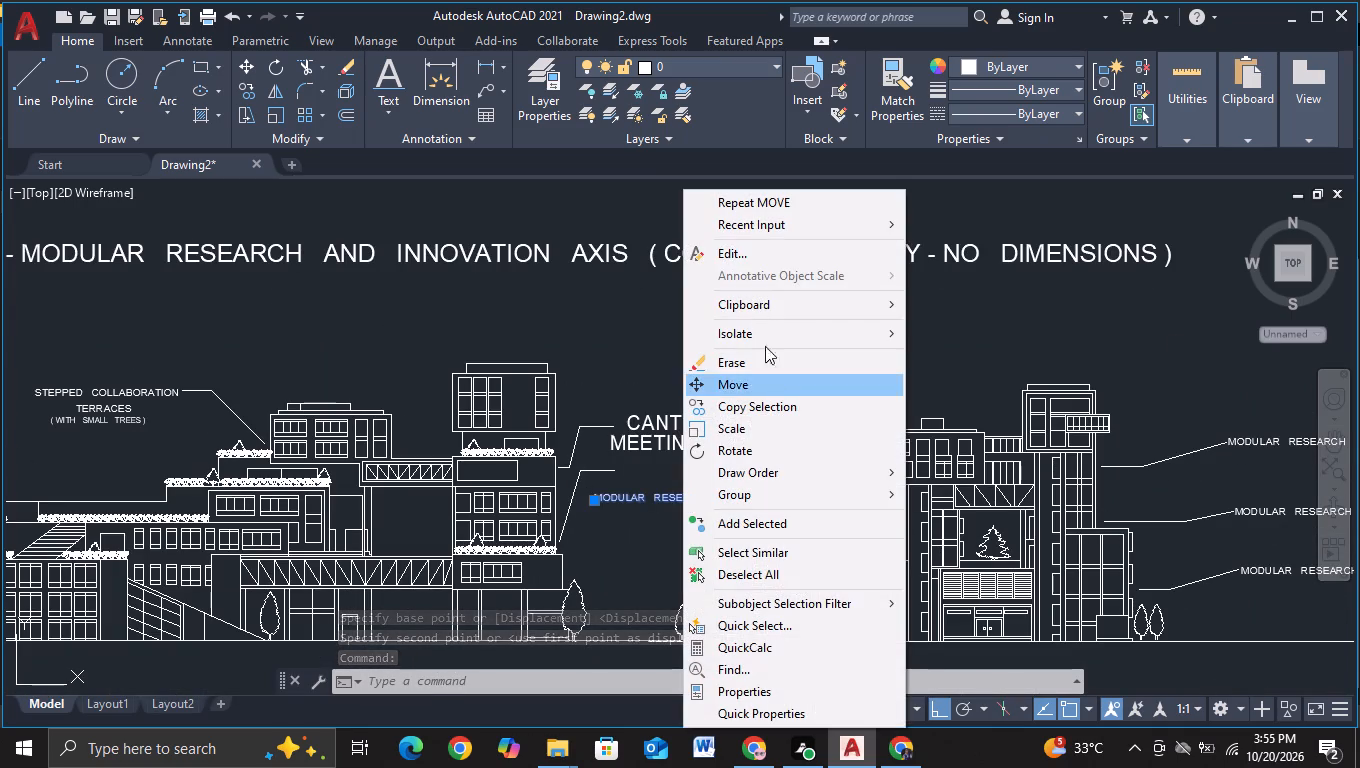
{"action": "left_click", "coordinate": [744, 258]}
{"action": "key", "text": "BackSpace"}
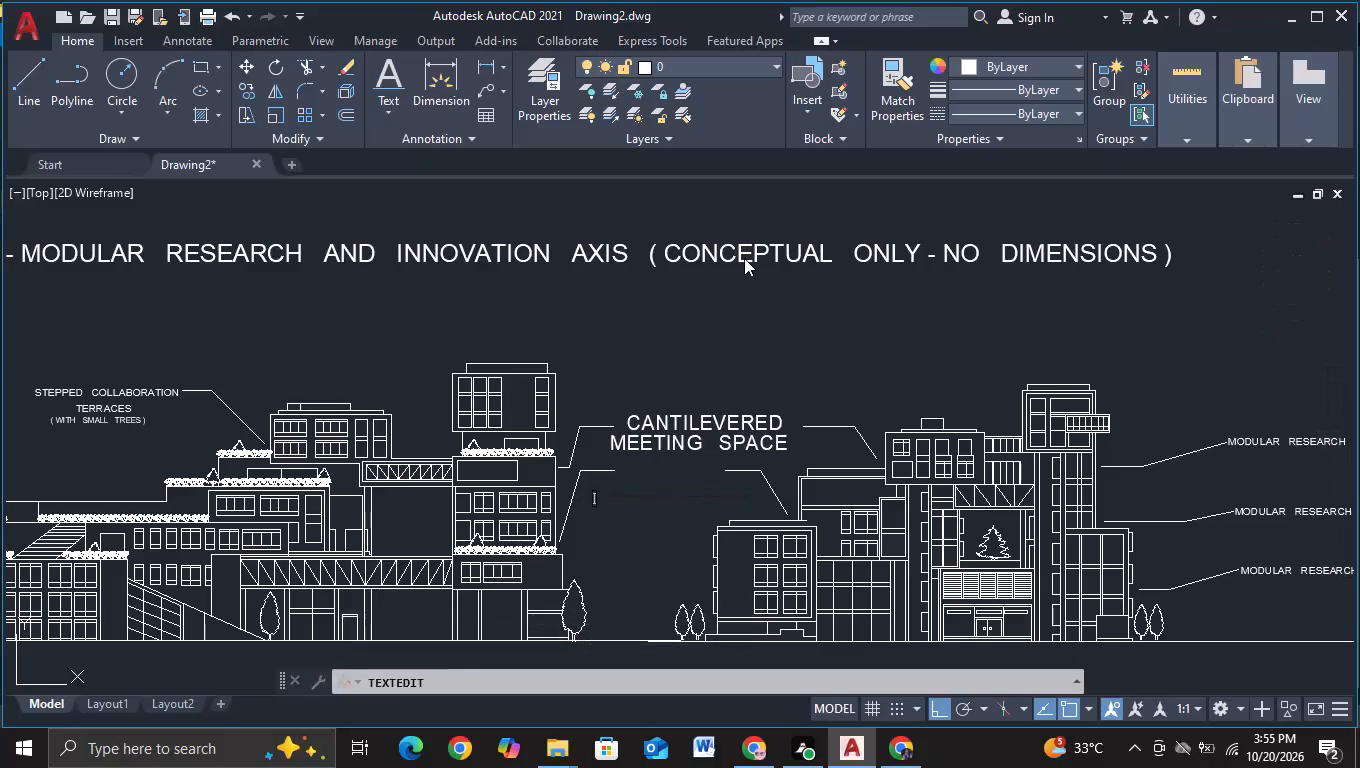
{"action": "type", "text": "VERTICAL"}
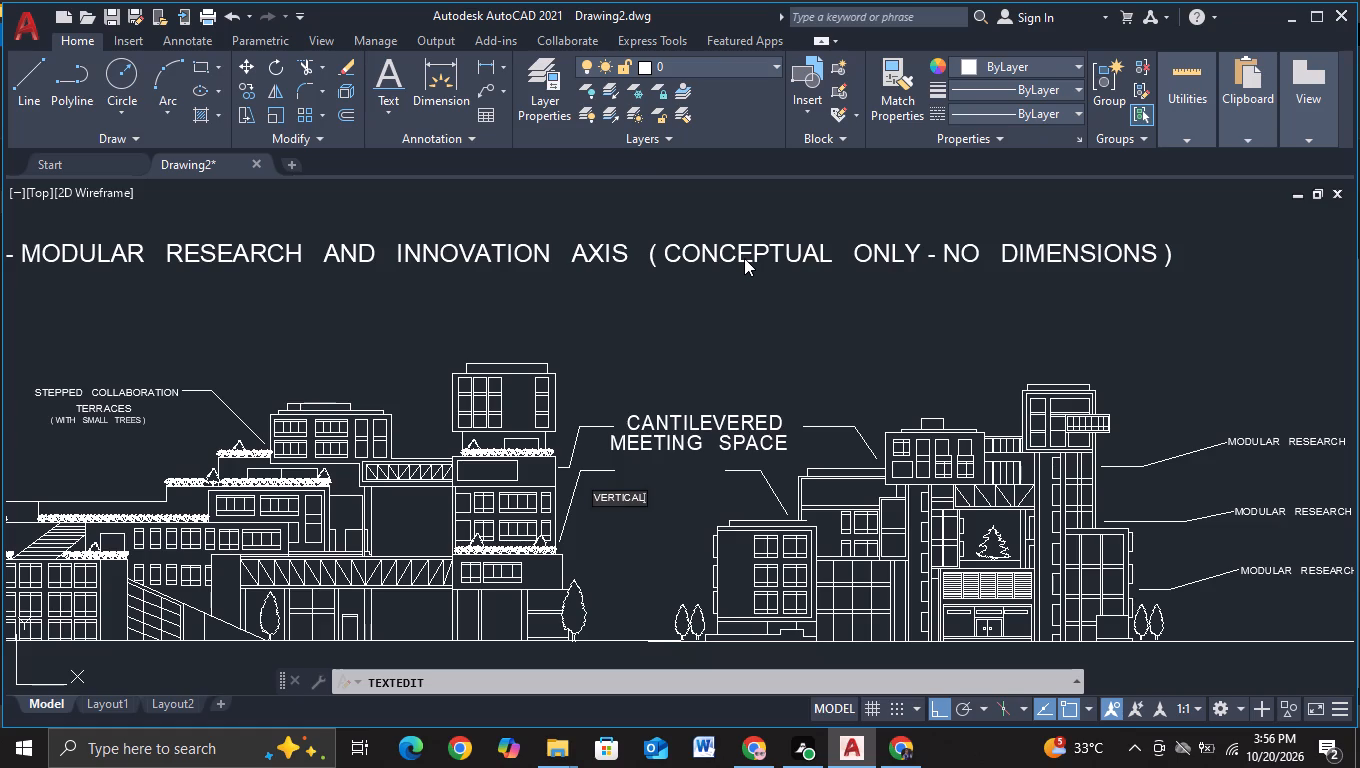
{"action": "key", "text": "Return"}
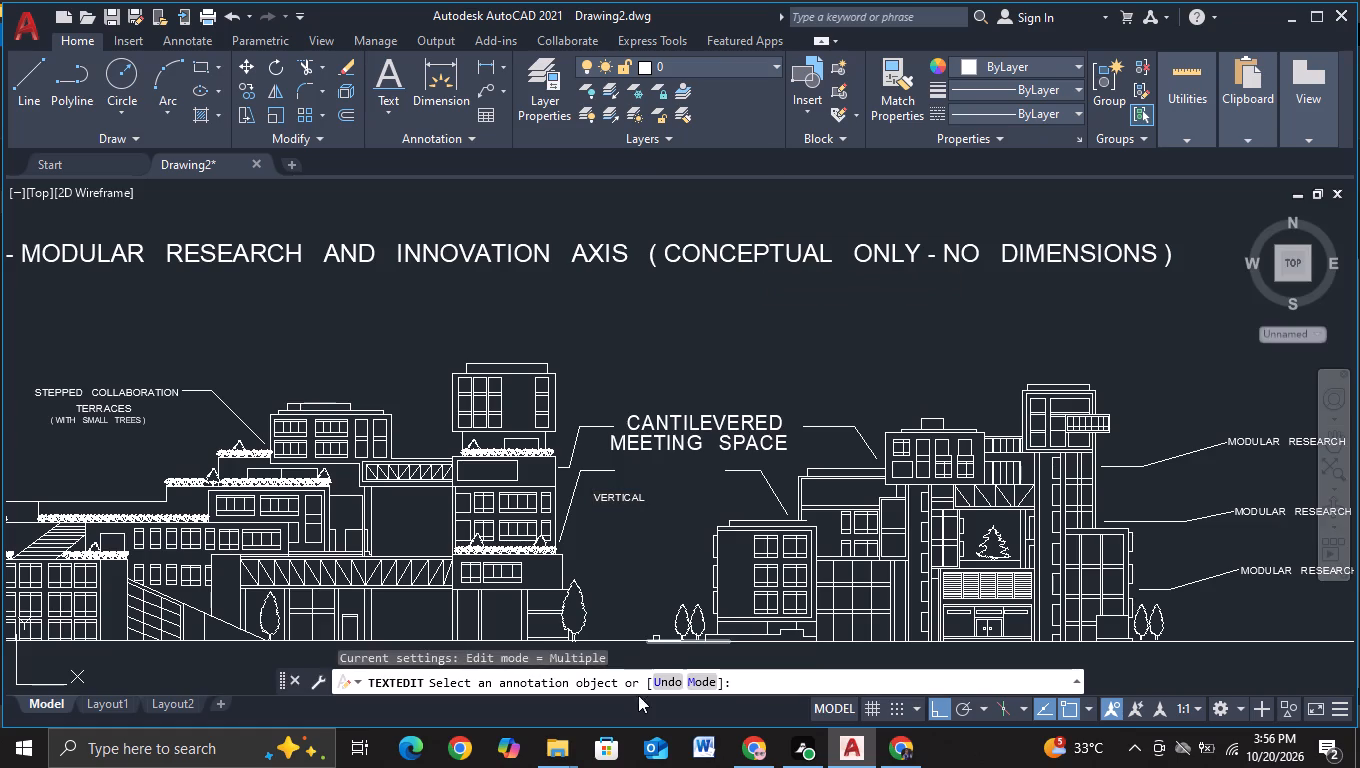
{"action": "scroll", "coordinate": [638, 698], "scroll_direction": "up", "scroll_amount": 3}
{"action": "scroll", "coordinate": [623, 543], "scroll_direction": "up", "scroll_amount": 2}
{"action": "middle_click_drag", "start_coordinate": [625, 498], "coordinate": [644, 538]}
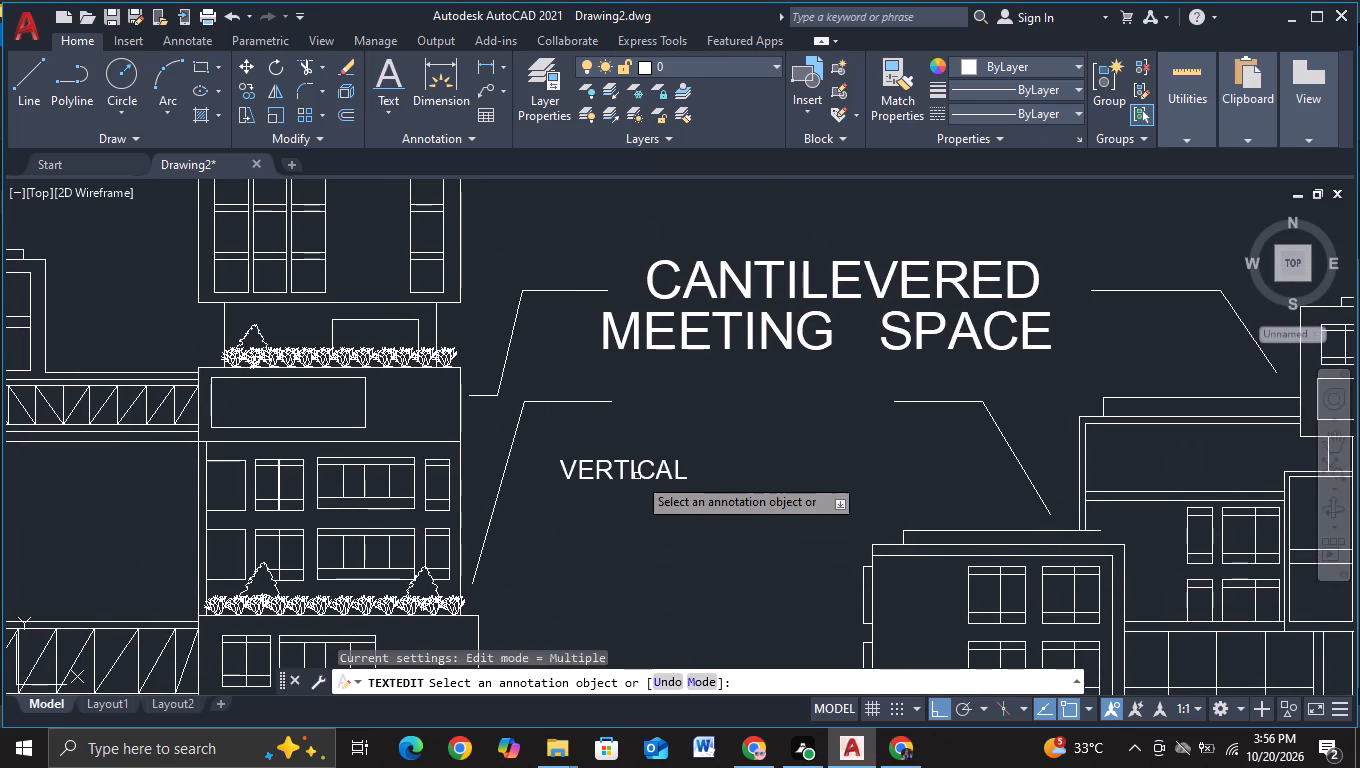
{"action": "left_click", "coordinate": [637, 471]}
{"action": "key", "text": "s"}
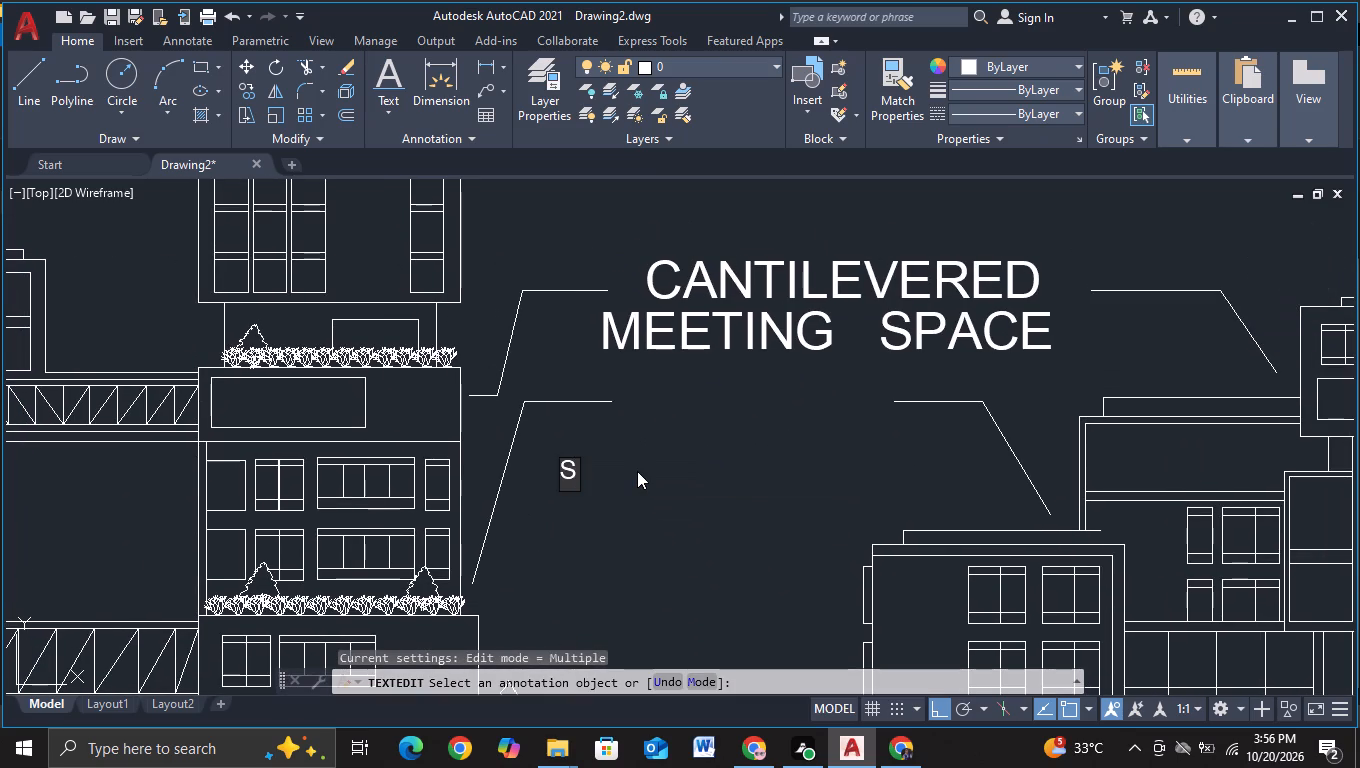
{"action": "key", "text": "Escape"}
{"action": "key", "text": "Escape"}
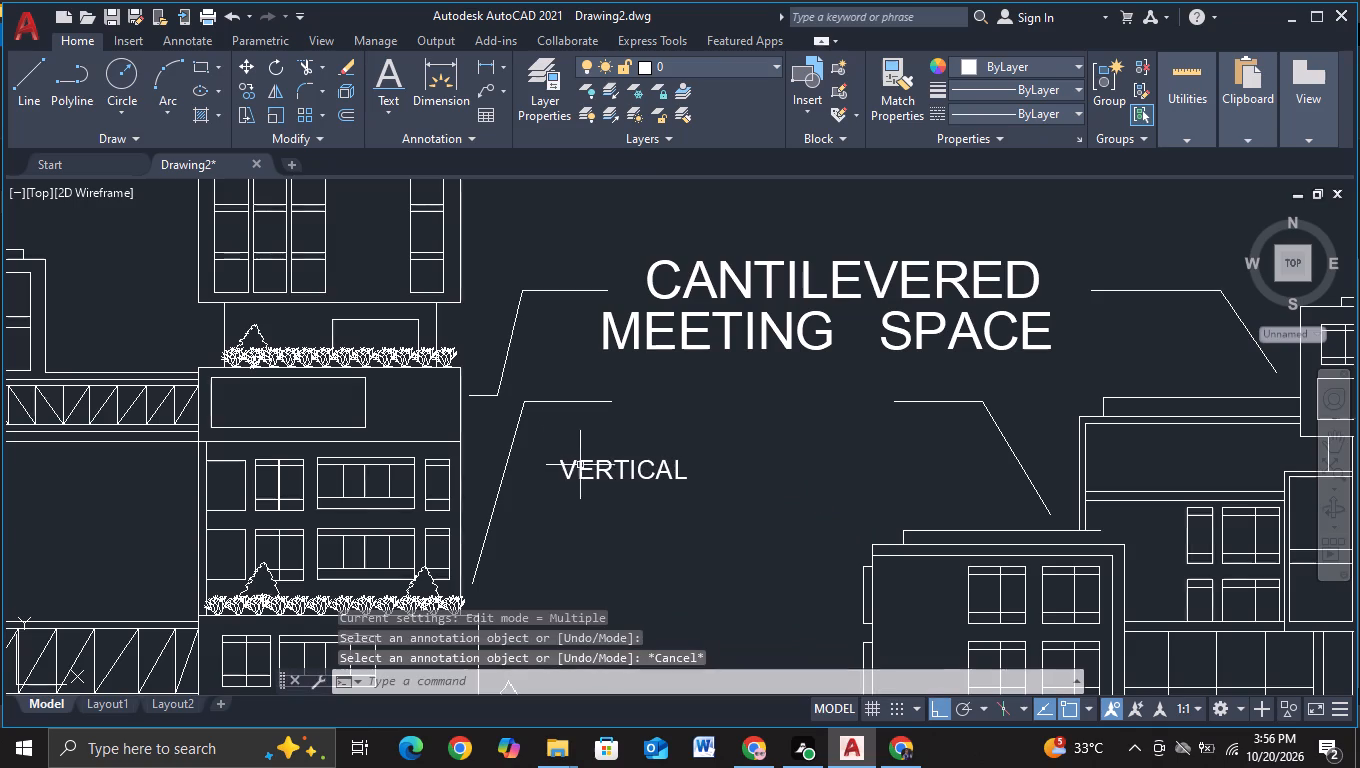
Scale the VERTICAL label up to about one and a half times its size.
{"action": "left_click", "coordinate": [548, 441]}
{"action": "left_click", "coordinate": [725, 514]}
{"action": "key", "text": "s"}
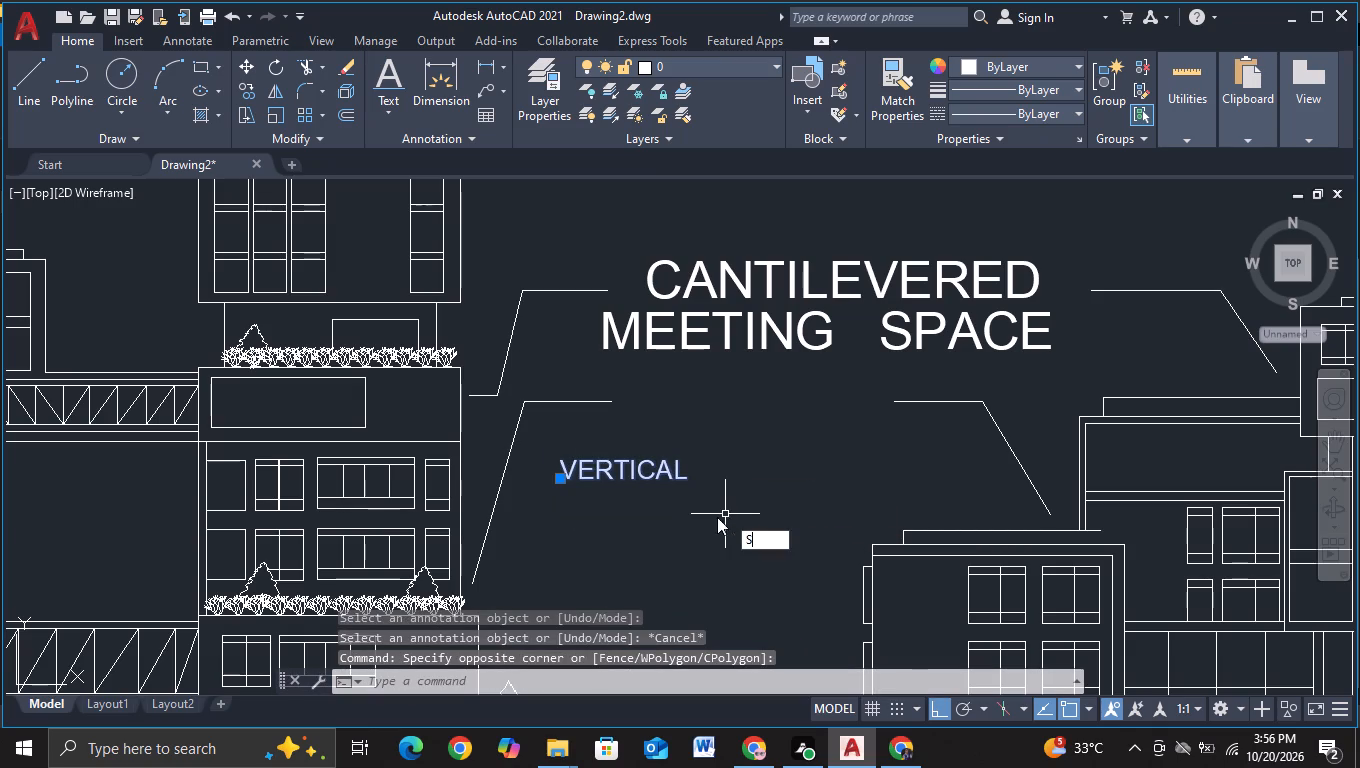
{"action": "left_click", "coordinate": [772, 574]}
{"action": "left_click", "coordinate": [646, 477]}
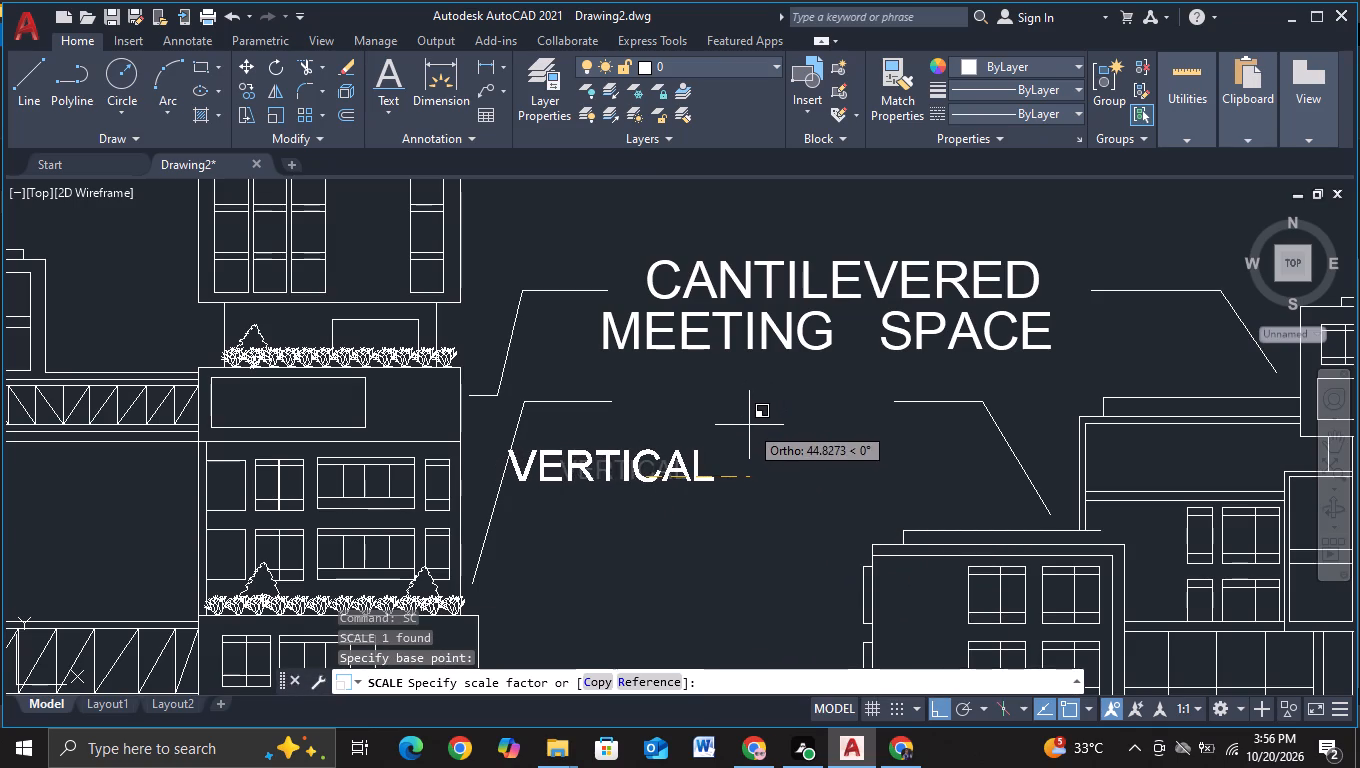
{"action": "left_click", "coordinate": [745, 426]}
{"action": "left_click", "coordinate": [649, 471]}
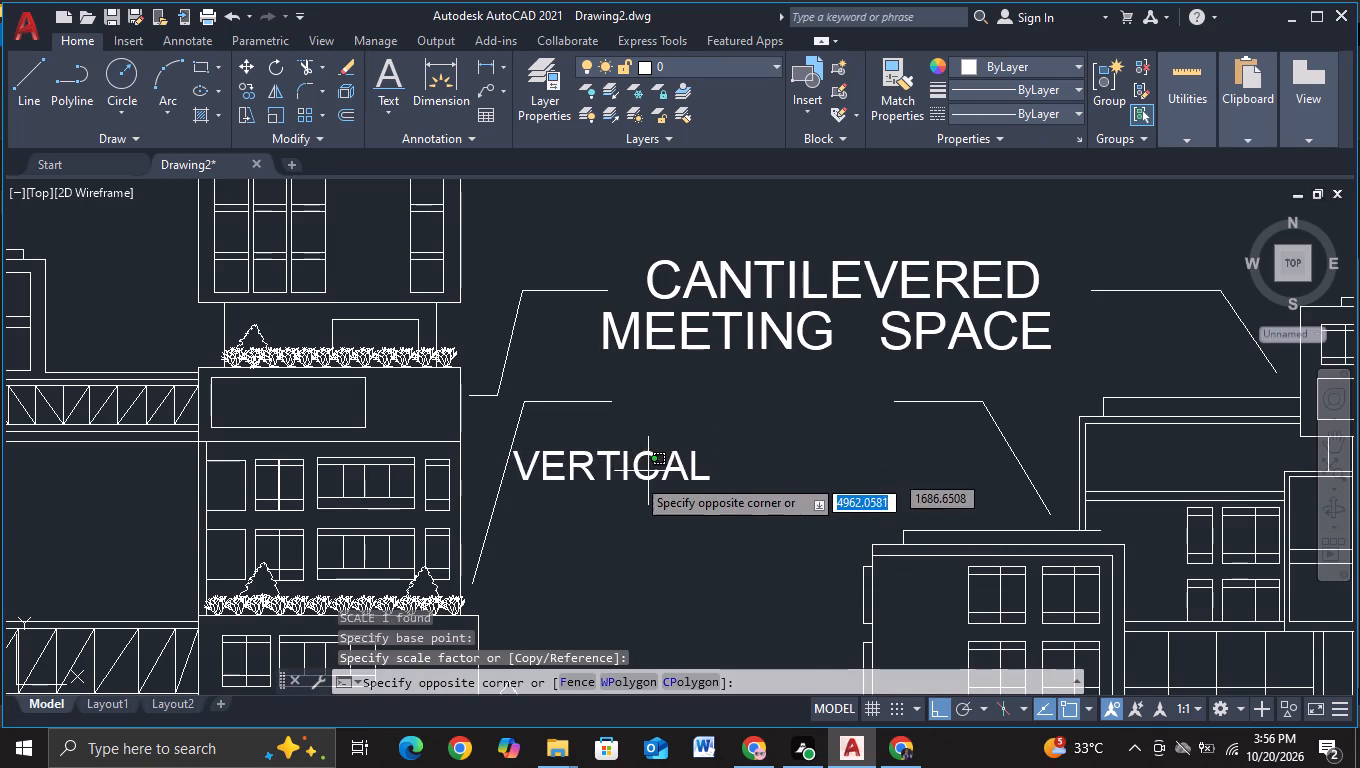
Move the VERTICAL label with Ortho off so it sits centred between the lower pair of facing leaders.
{"action": "left_click", "coordinate": [626, 479]}
{"action": "key", "text": "m"}
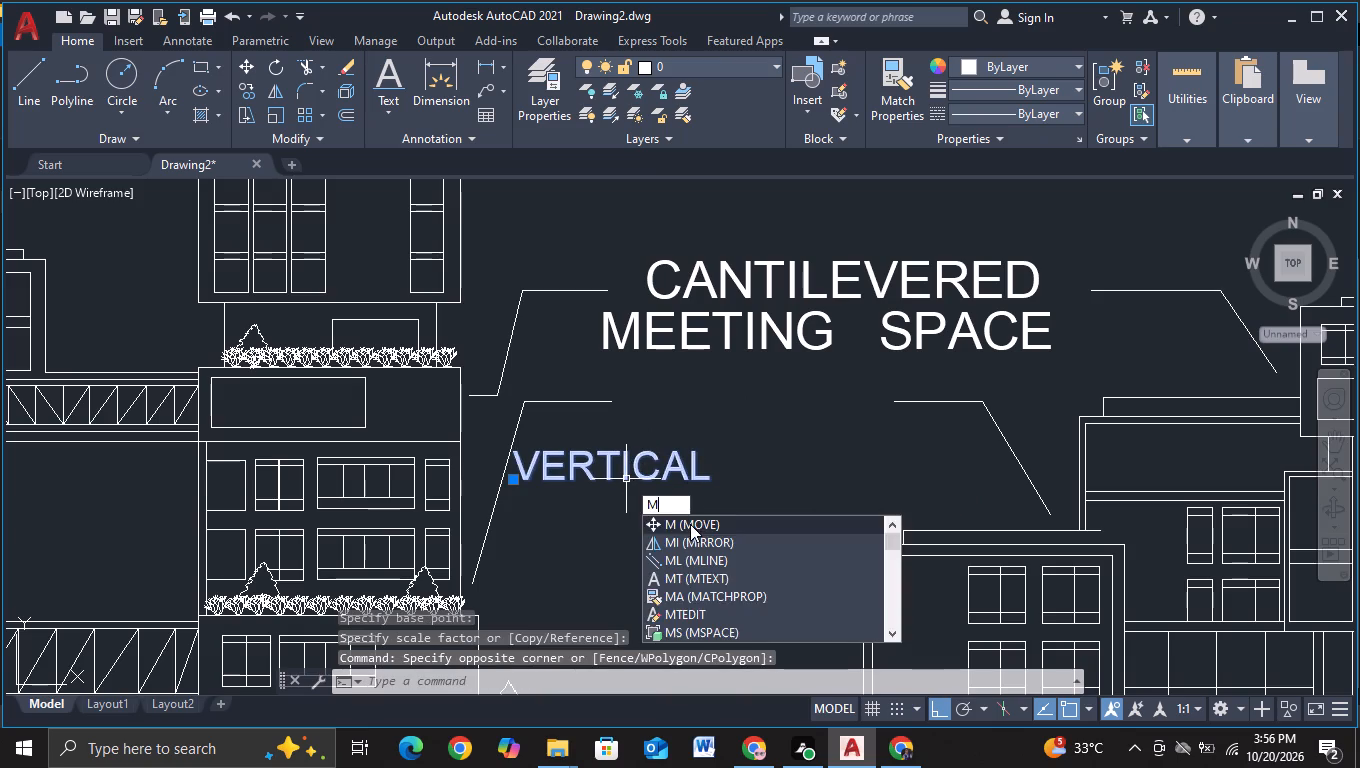
{"action": "left_click", "coordinate": [691, 527]}
{"action": "left_click", "coordinate": [629, 480]}
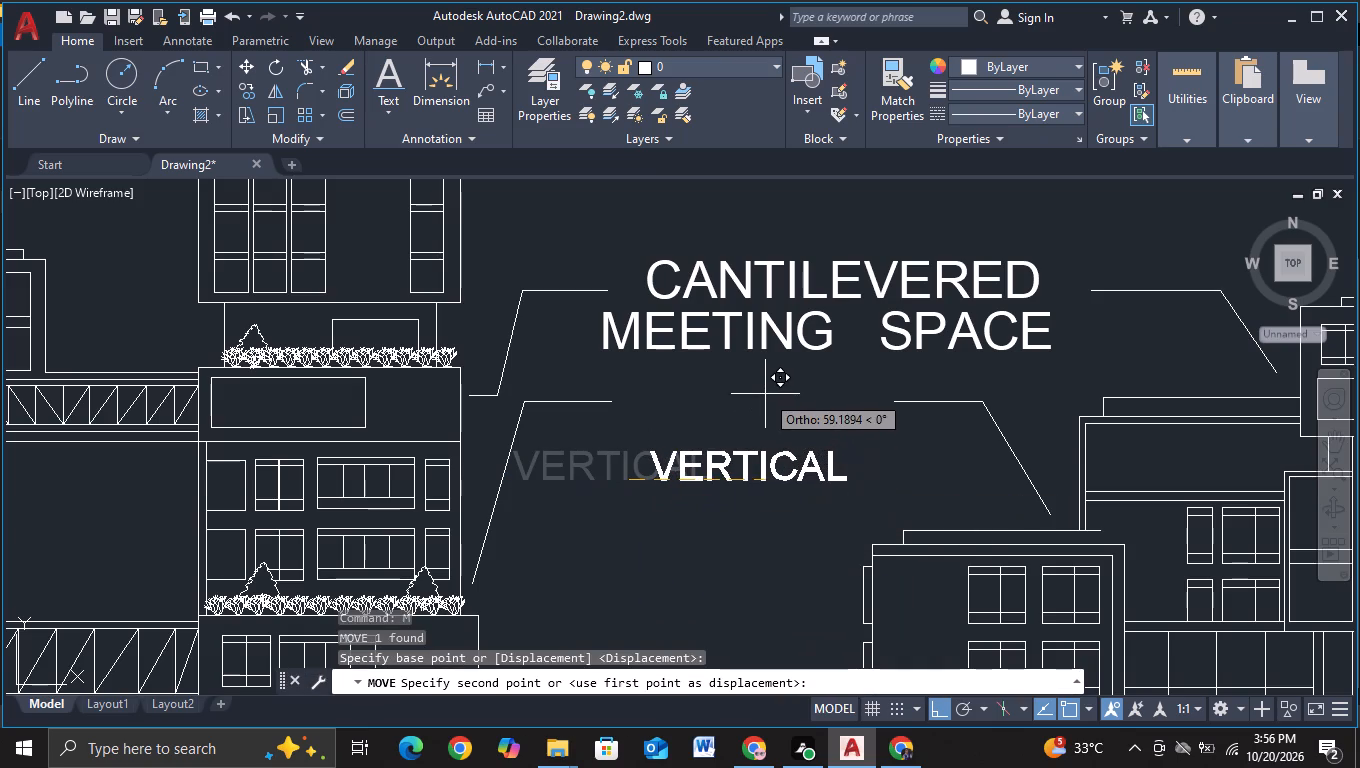
{"action": "key", "text": "F8"}
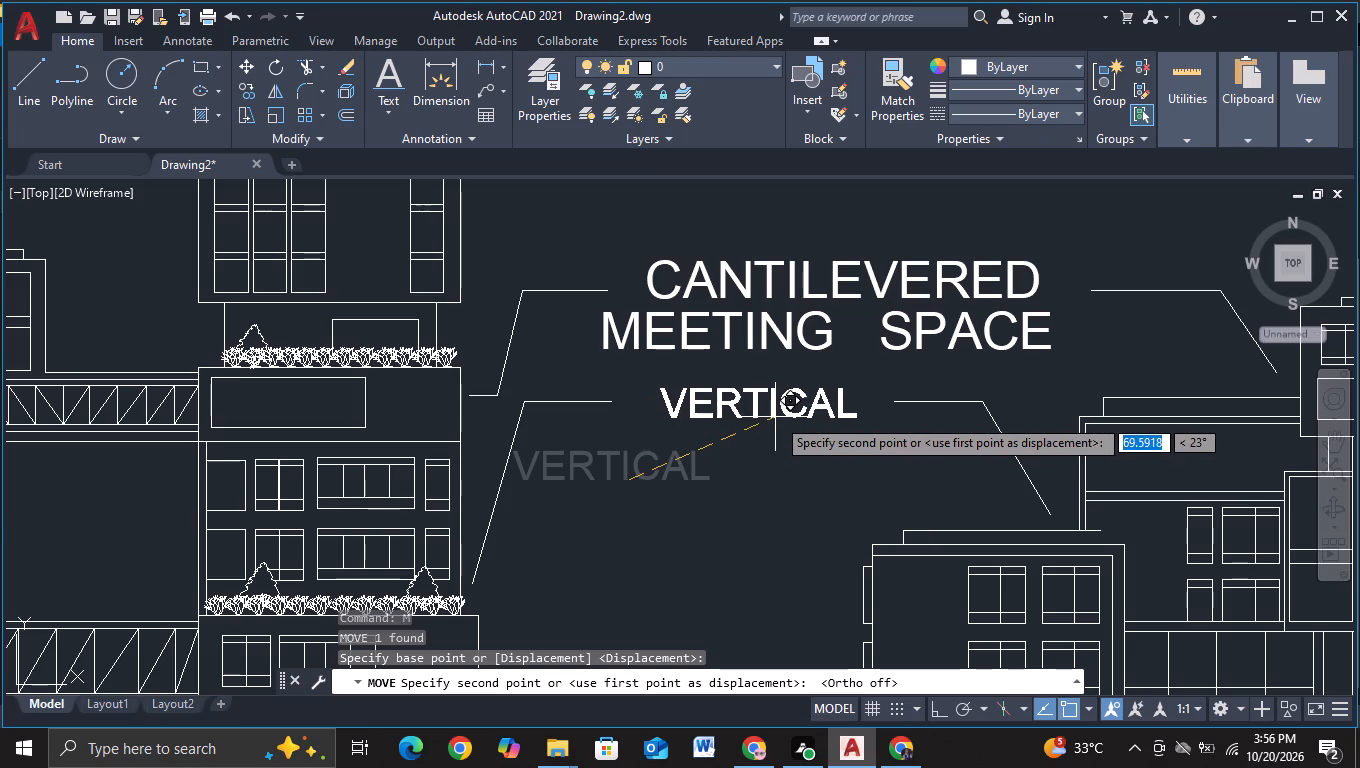
{"action": "left_click", "coordinate": [770, 415]}
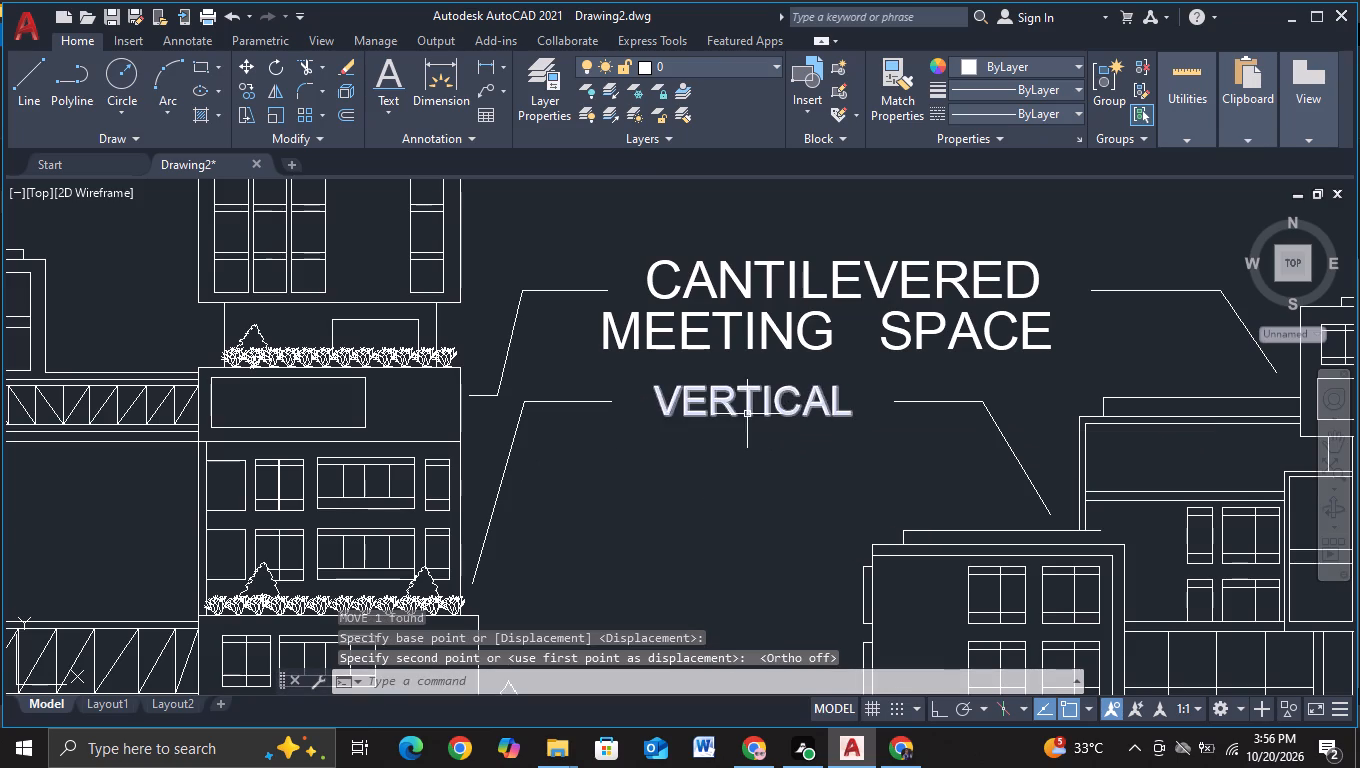
Copy the VERTICAL label straight down twice with Ortho on, stacking the copies at about 21-unit line spacing.
{"action": "left_click", "coordinate": [748, 413]}
{"action": "key", "text": "c"}
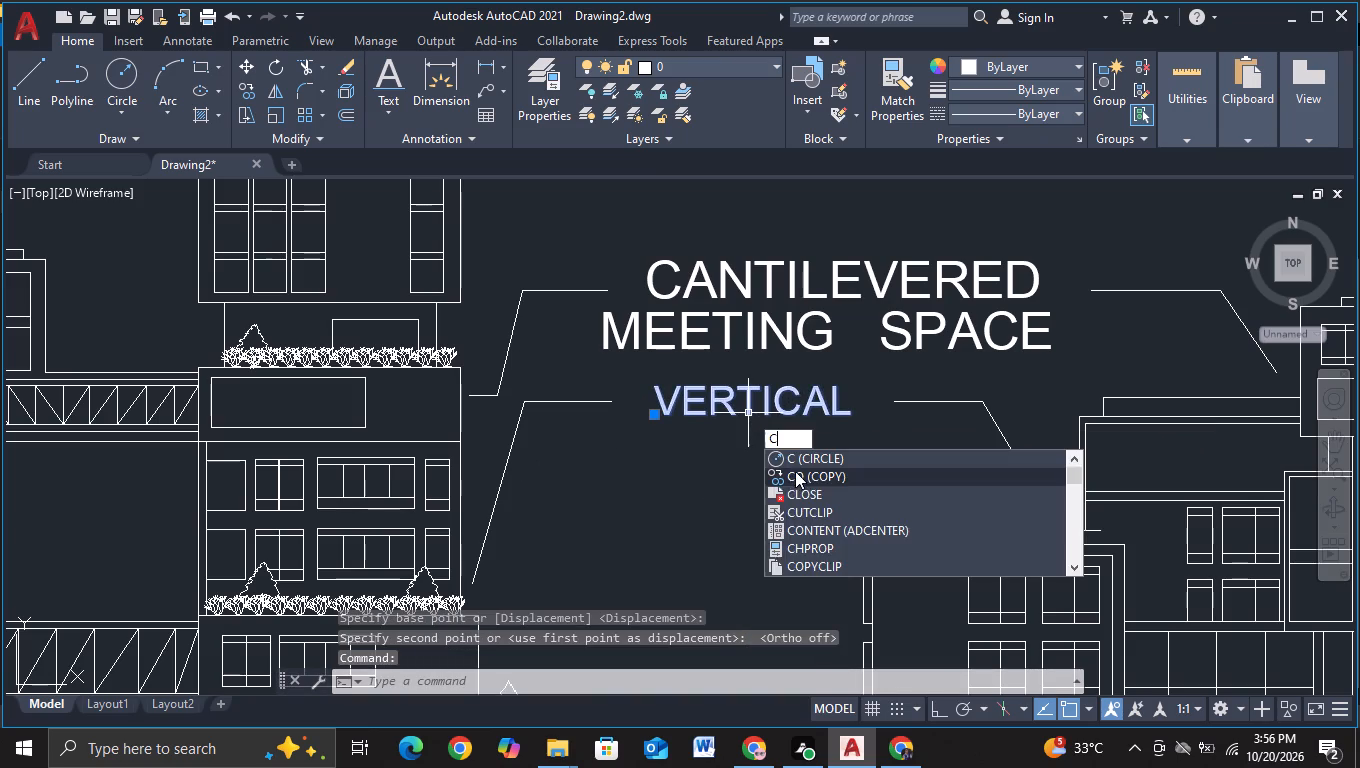
{"action": "left_click", "coordinate": [795, 471]}
{"action": "left_click", "coordinate": [745, 394]}
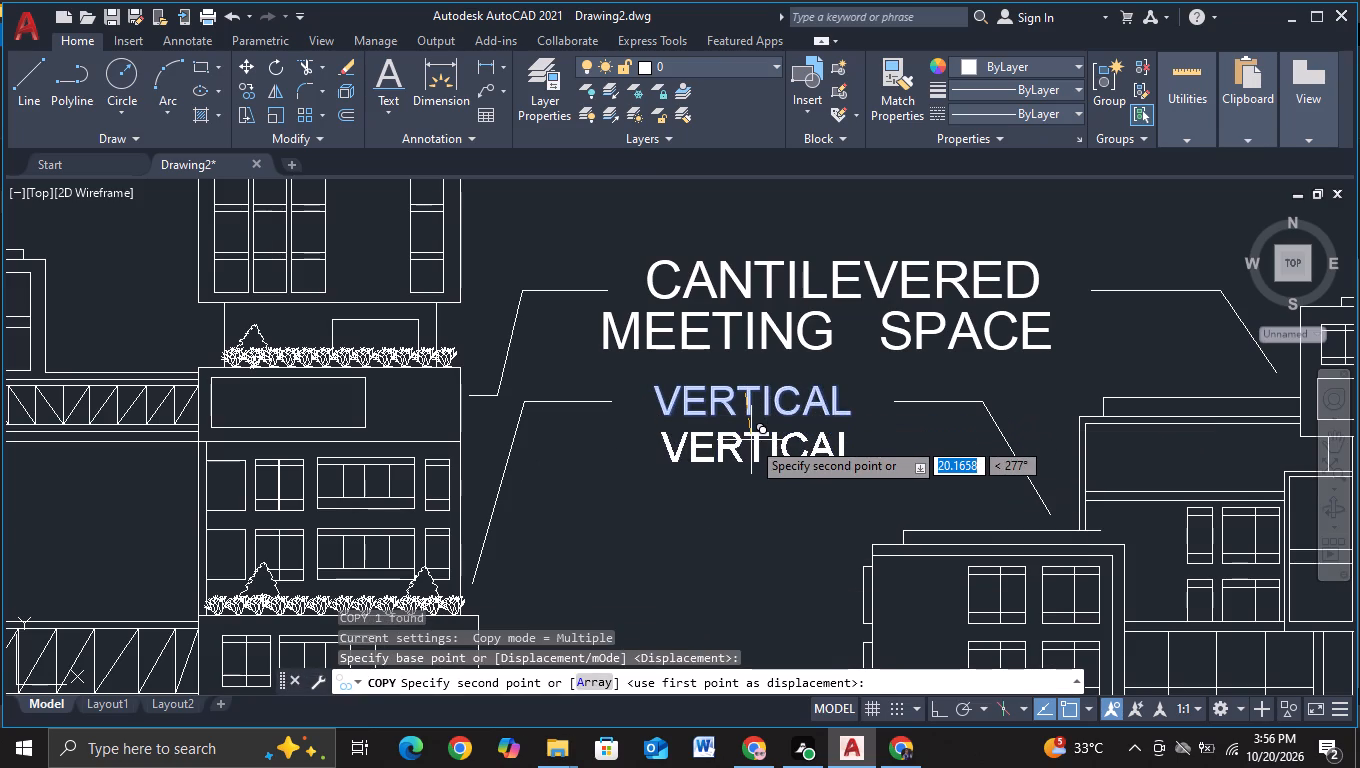
{"action": "key", "text": "F8"}
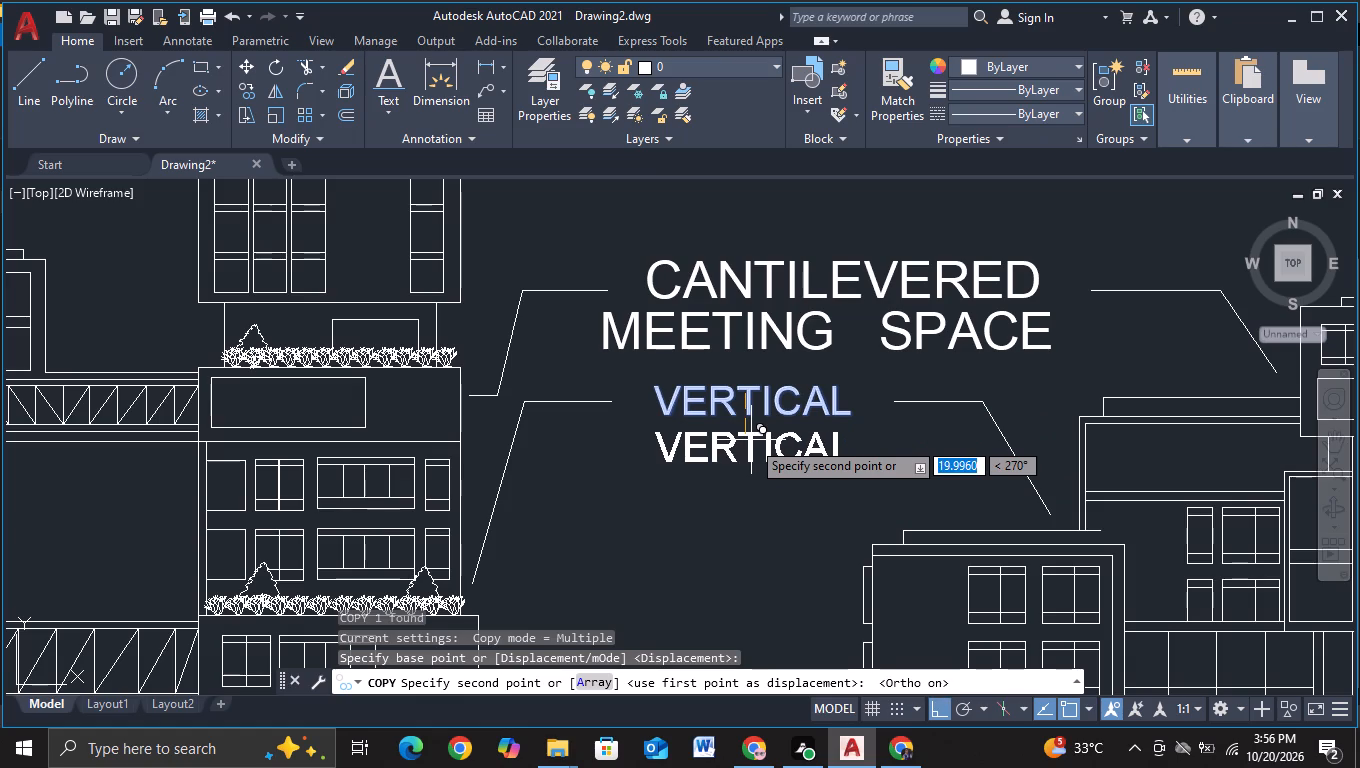
{"action": "left_click", "coordinate": [751, 440]}
{"action": "left_click", "coordinate": [753, 443]}
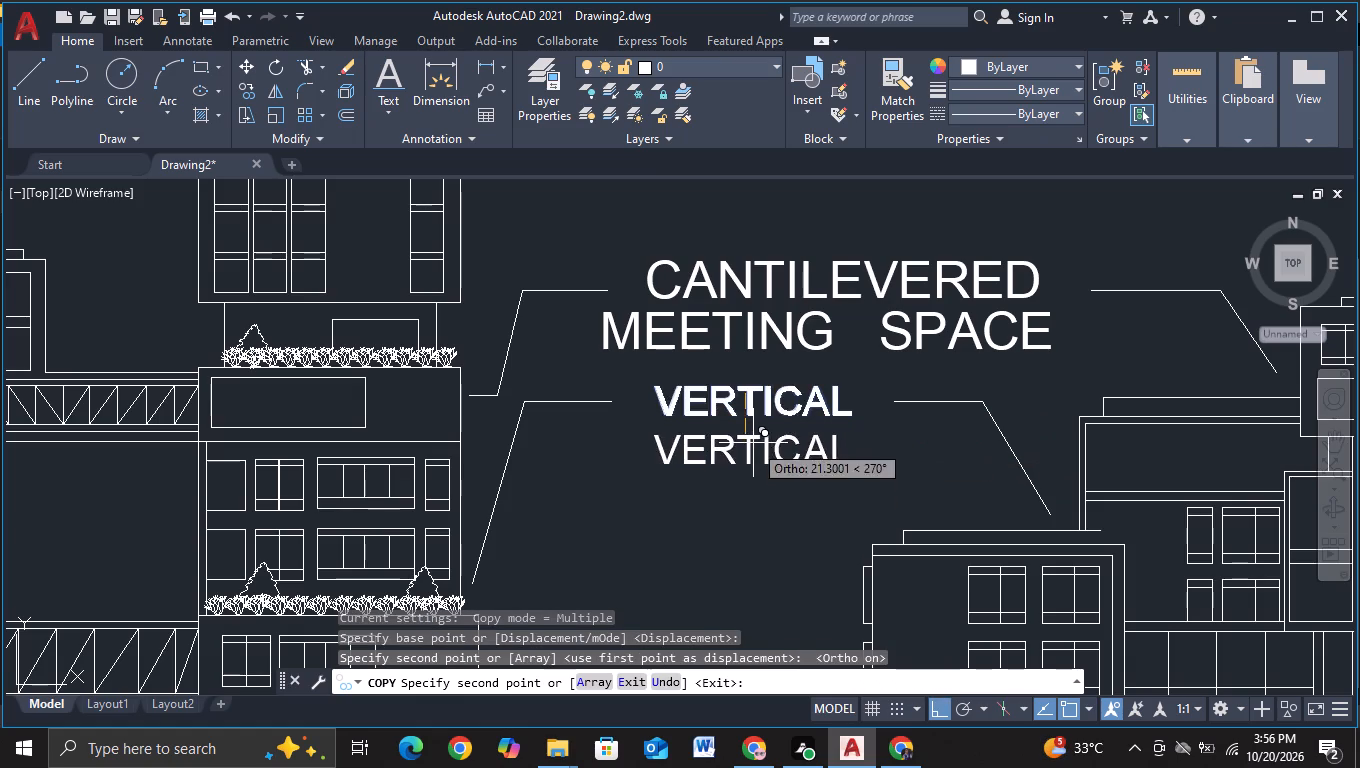
{"action": "left_click", "coordinate": [758, 490]}
{"action": "key", "text": "Escape"}
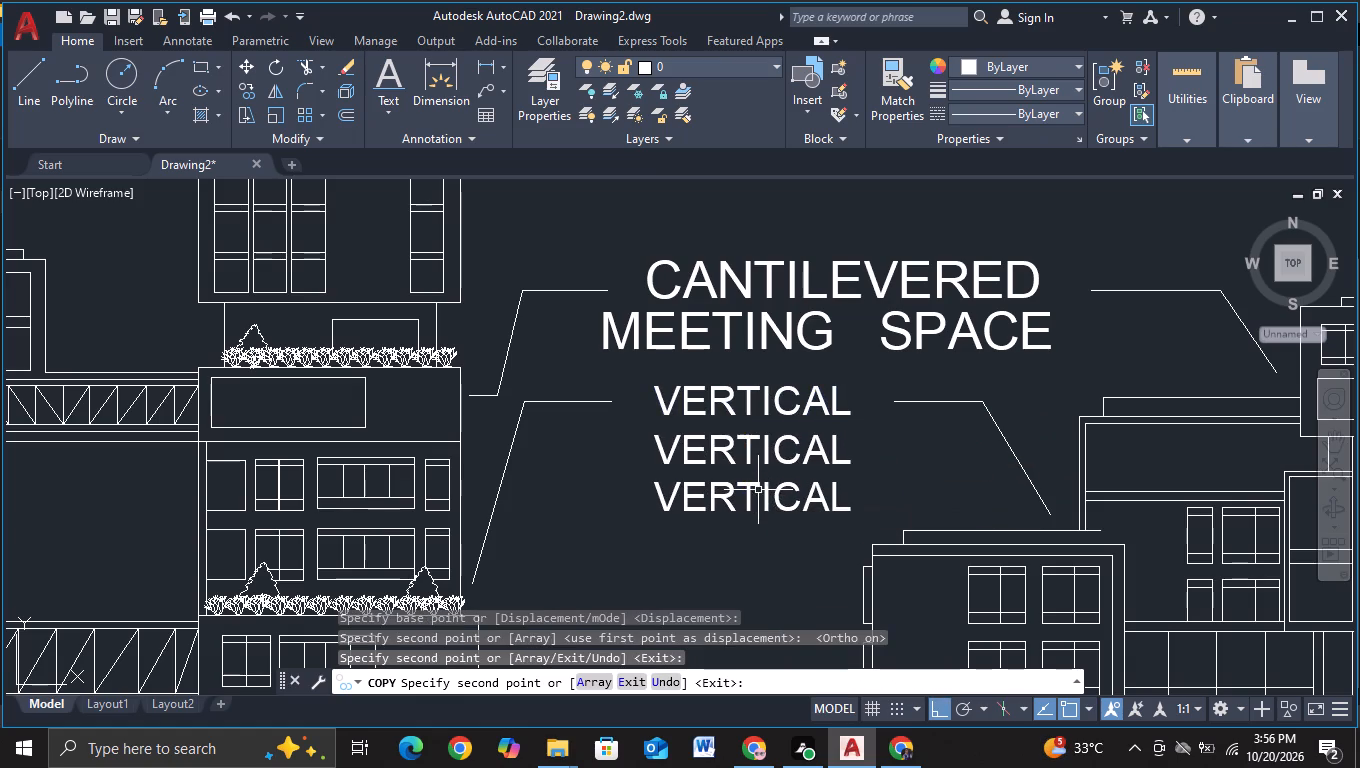
Reword the middle VERTICAL copy as CIRCULATION.
{"action": "left_click", "coordinate": [765, 451]}
{"action": "right_click", "coordinate": [765, 451]}
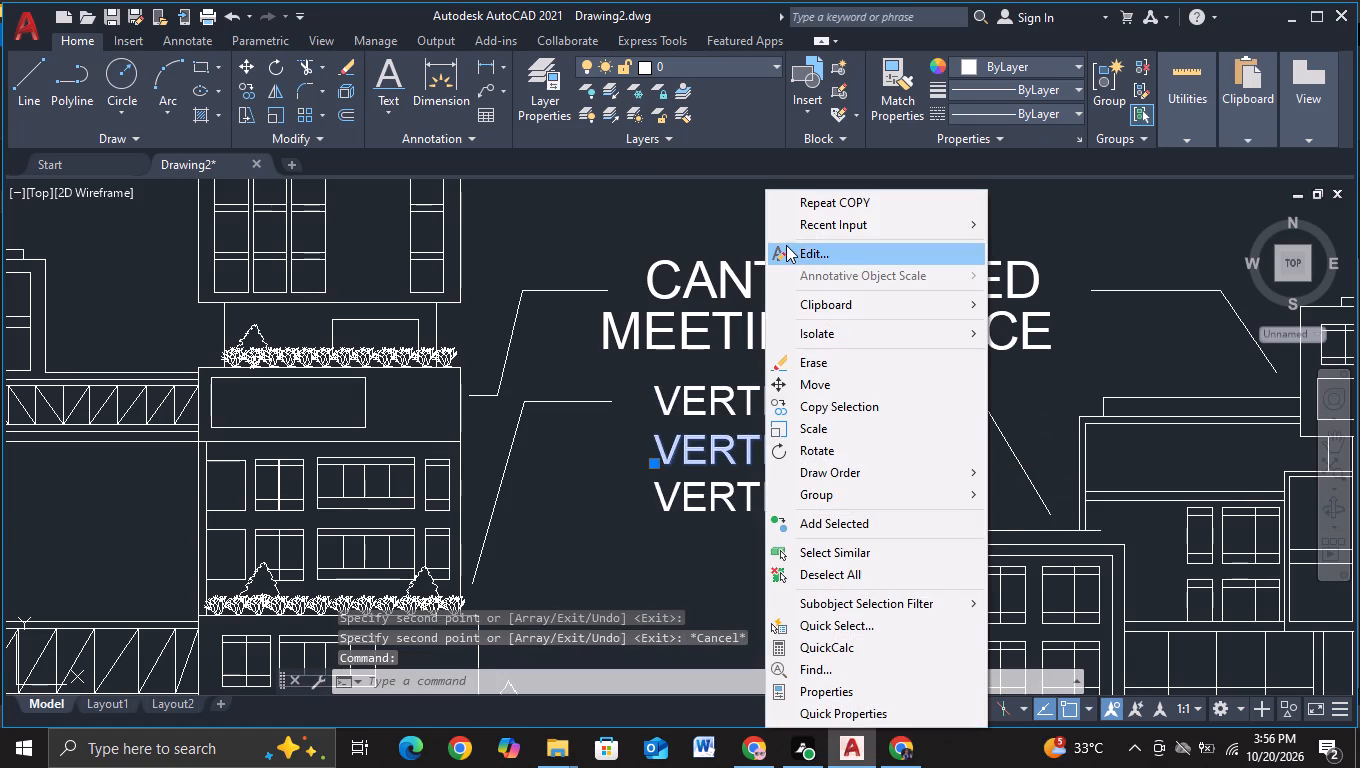
{"action": "left_click", "coordinate": [787, 255]}
{"action": "key", "text": "BackSpace"}
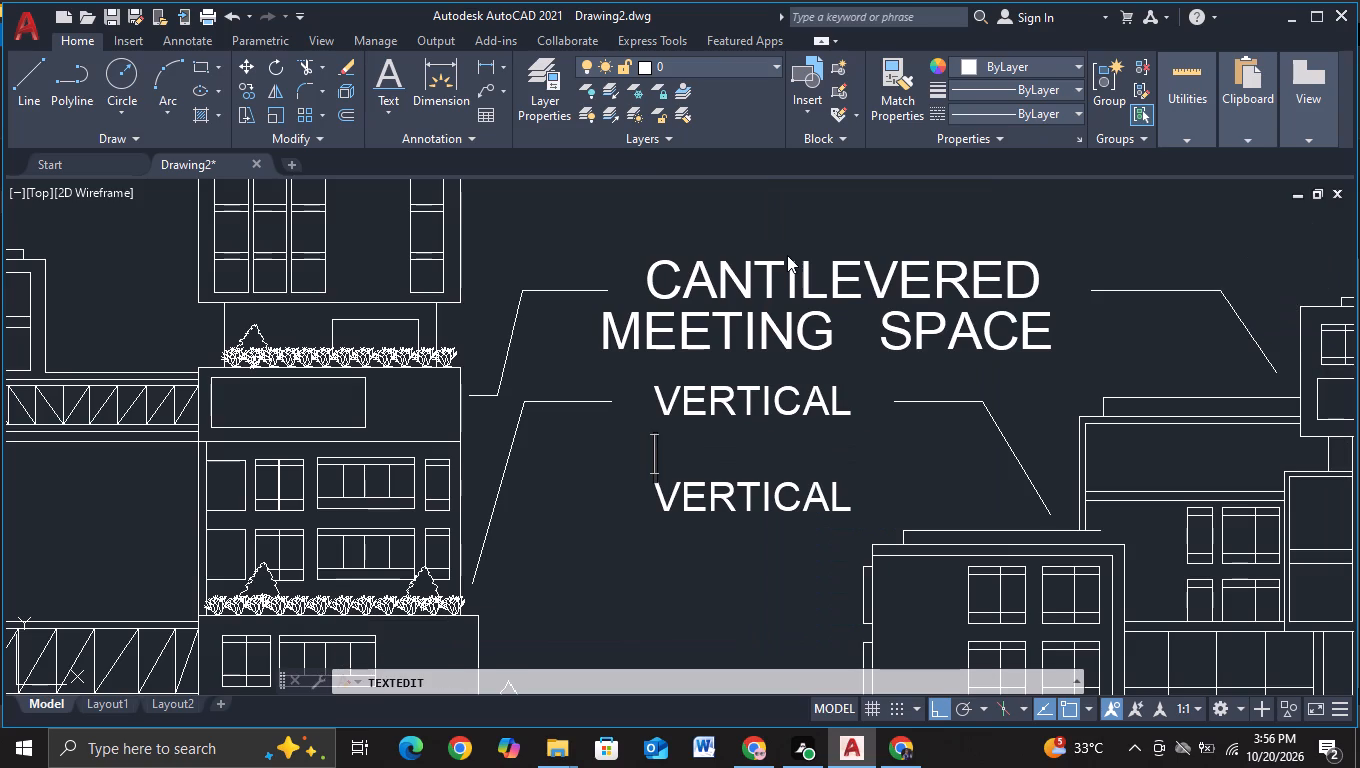
{"action": "type", "text": "CIRC"}
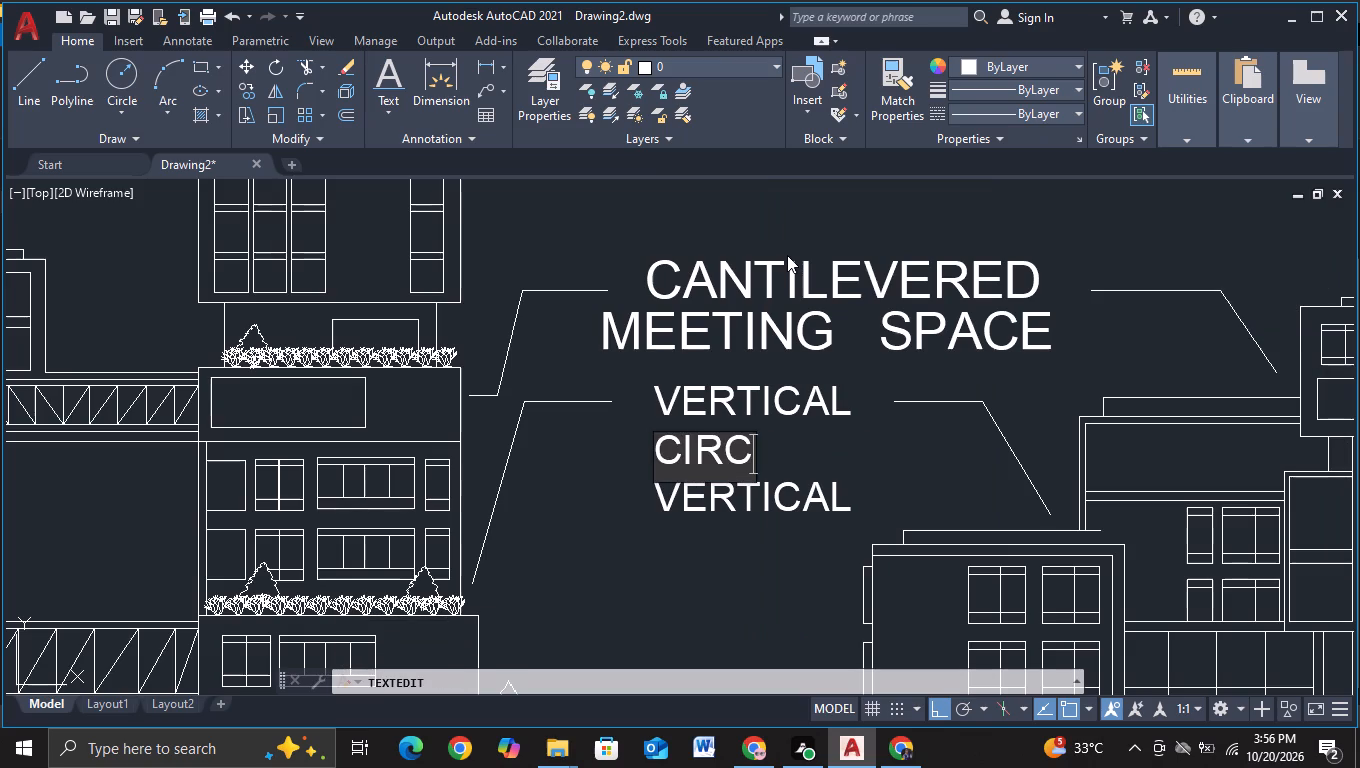
{"action": "type", "text": "ULAR"}
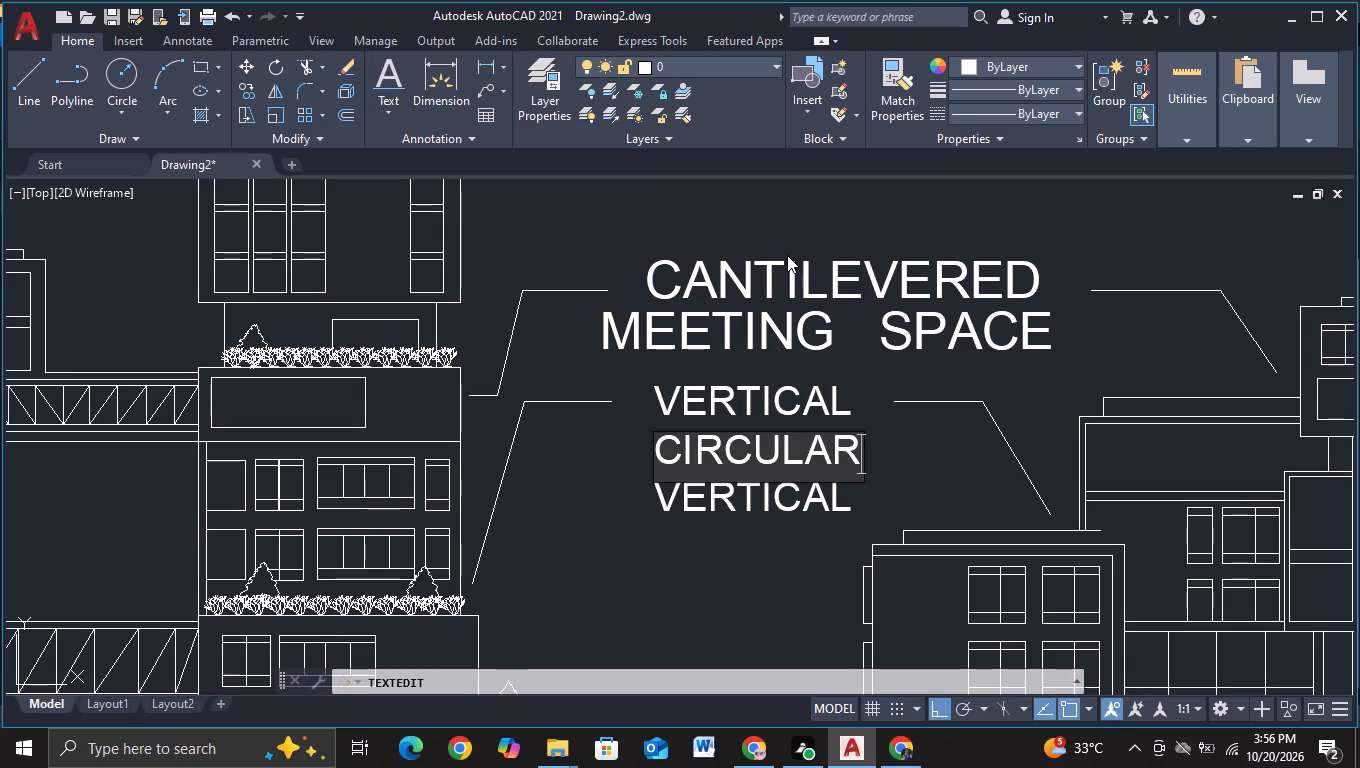
{"action": "key", "text": "BackSpace"}
{"action": "key", "text": "BackSpace"}
{"action": "key", "text": "BackSpace"}
{"action": "key", "text": "BackSpace"}
{"action": "key", "text": "BackSpace"}
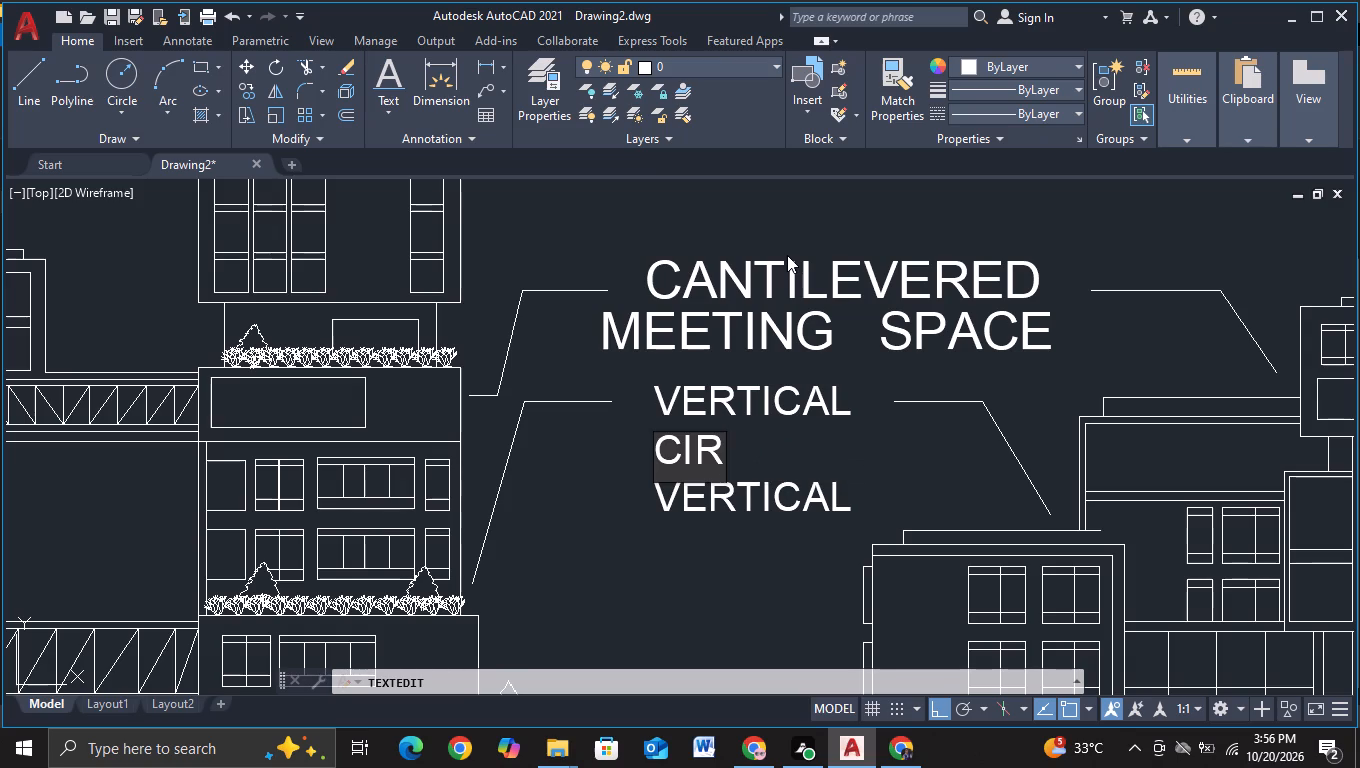
{"action": "key", "text": "c"}
{"action": "type", "text": "ULAR"}
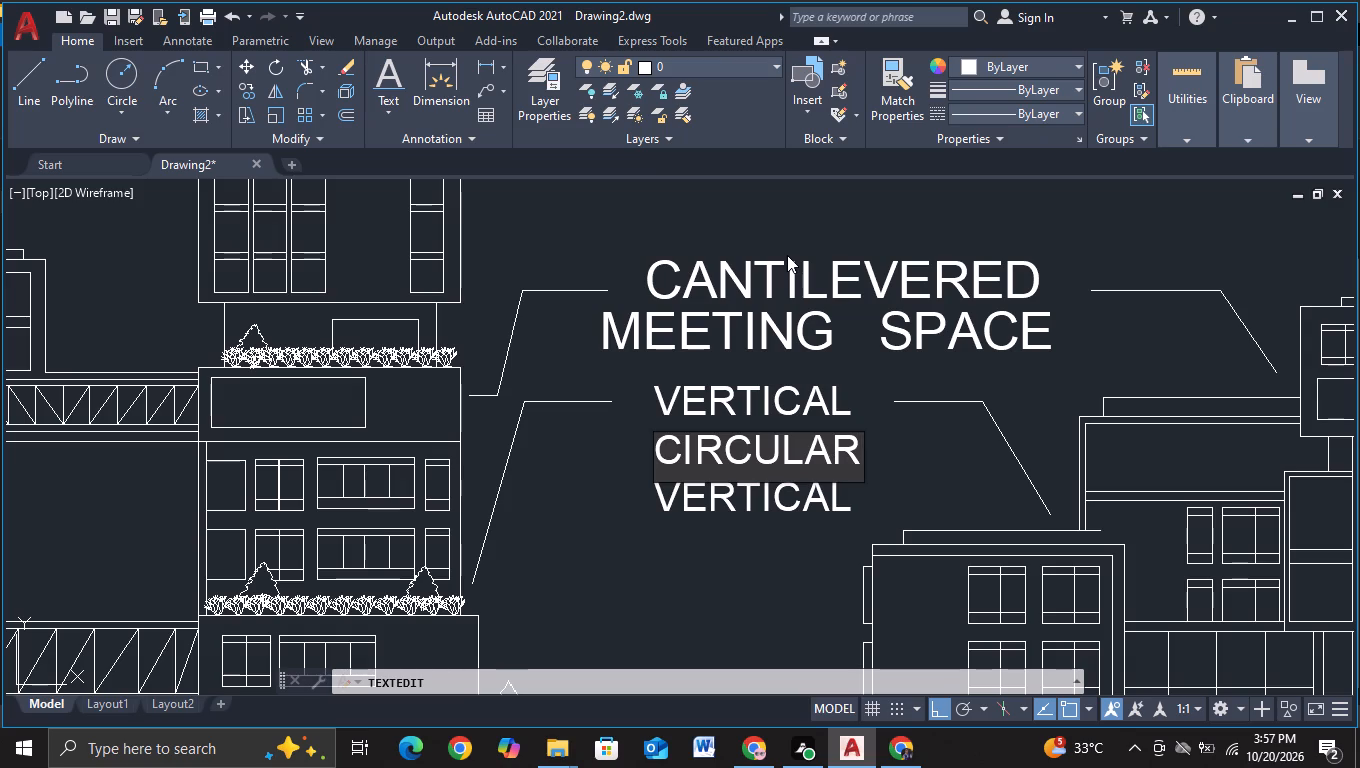
{"action": "key", "text": "BackSpace"}
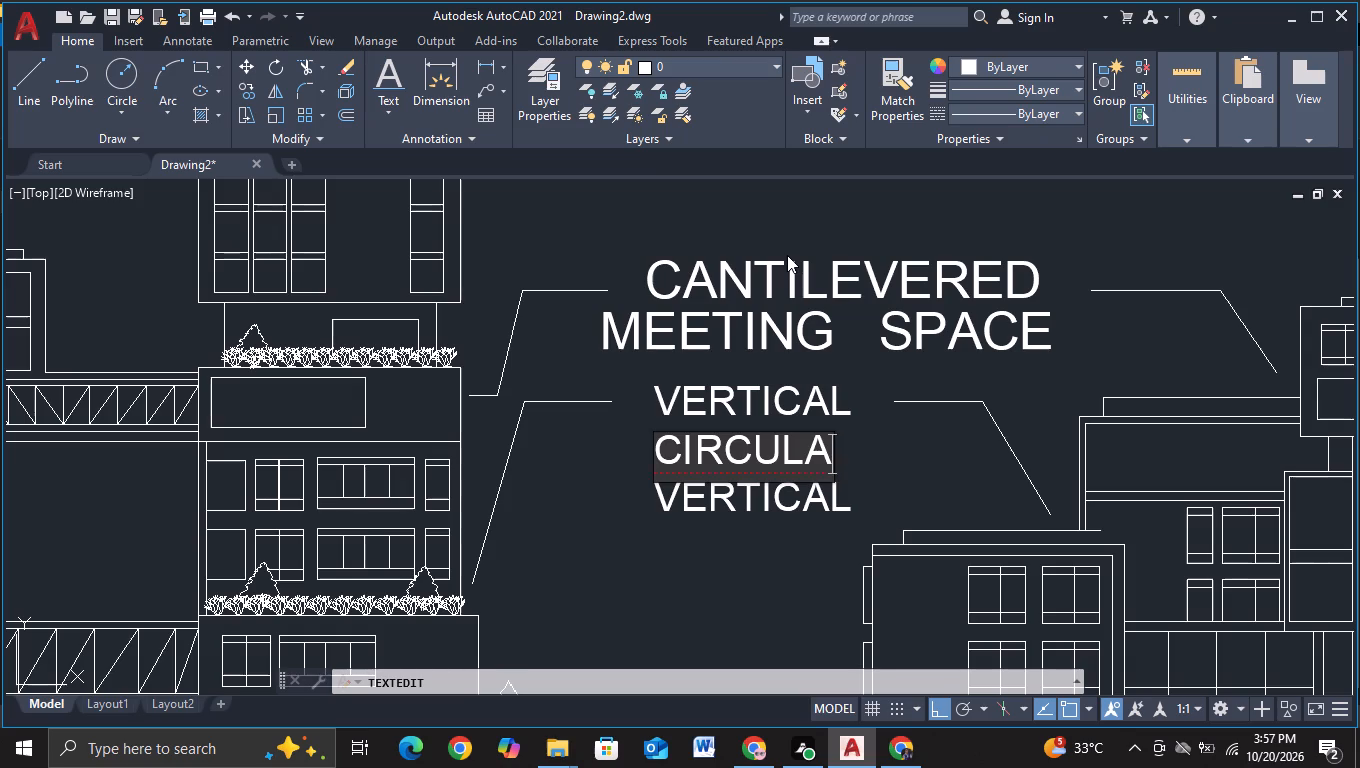
{"action": "type", "text": "TION"}
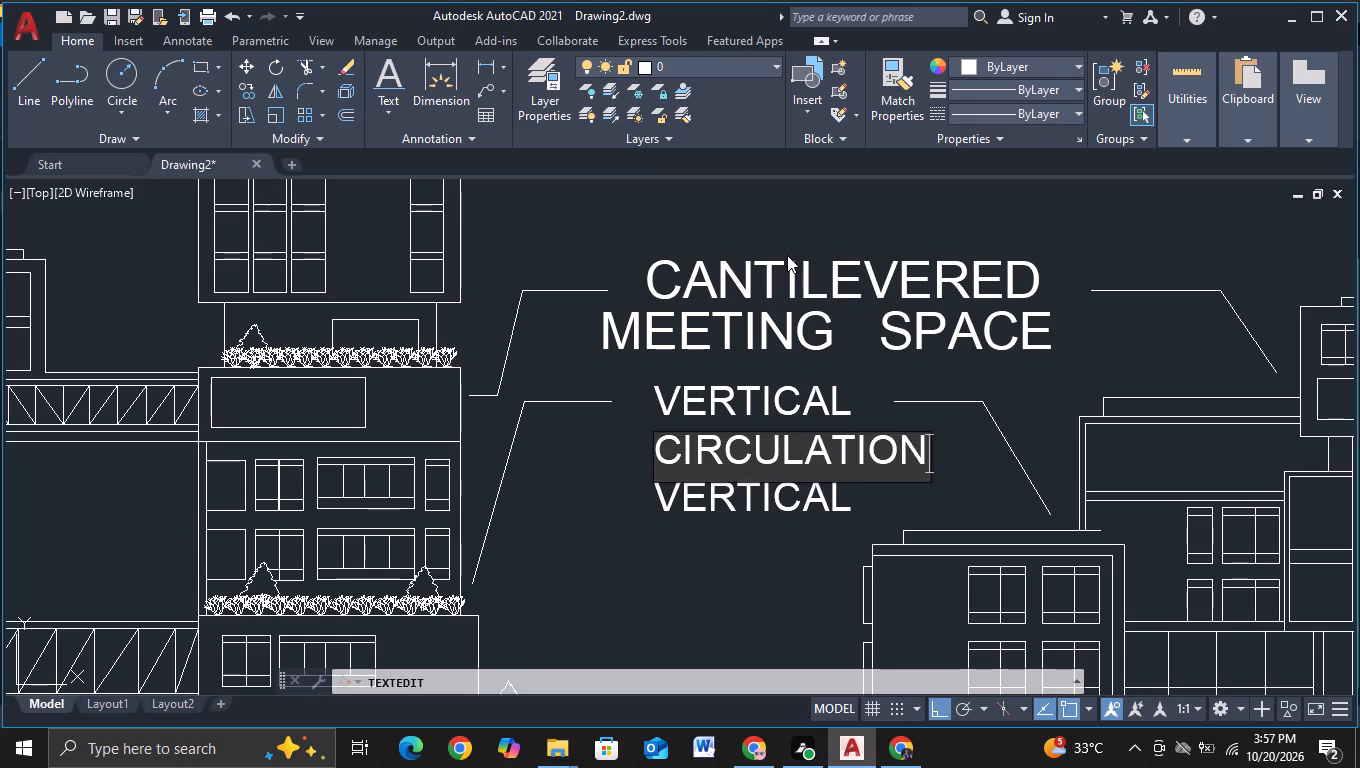
{"action": "key", "text": "Return"}
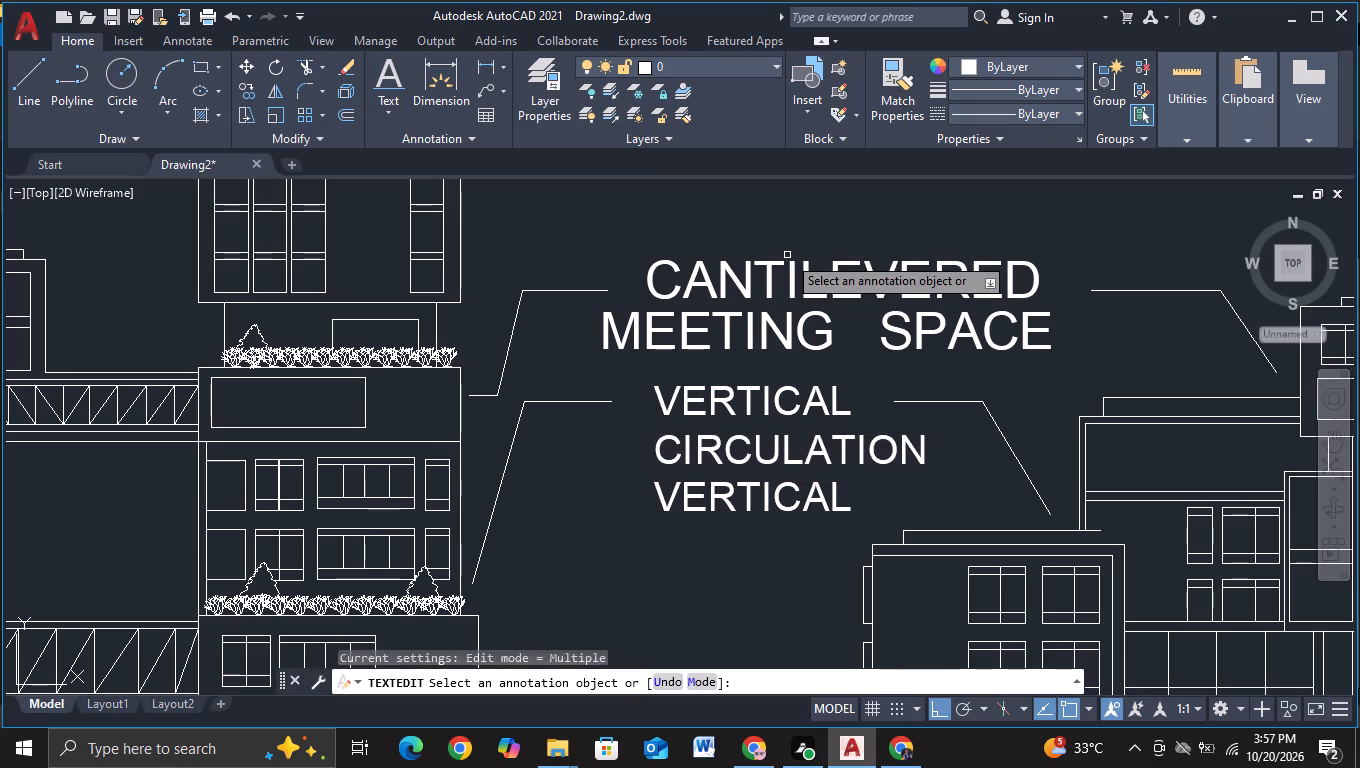
{"action": "key", "text": "Escape"}
Reword the lowest VERTICAL copy as CORES.
{"action": "left_click", "coordinate": [751, 499]}
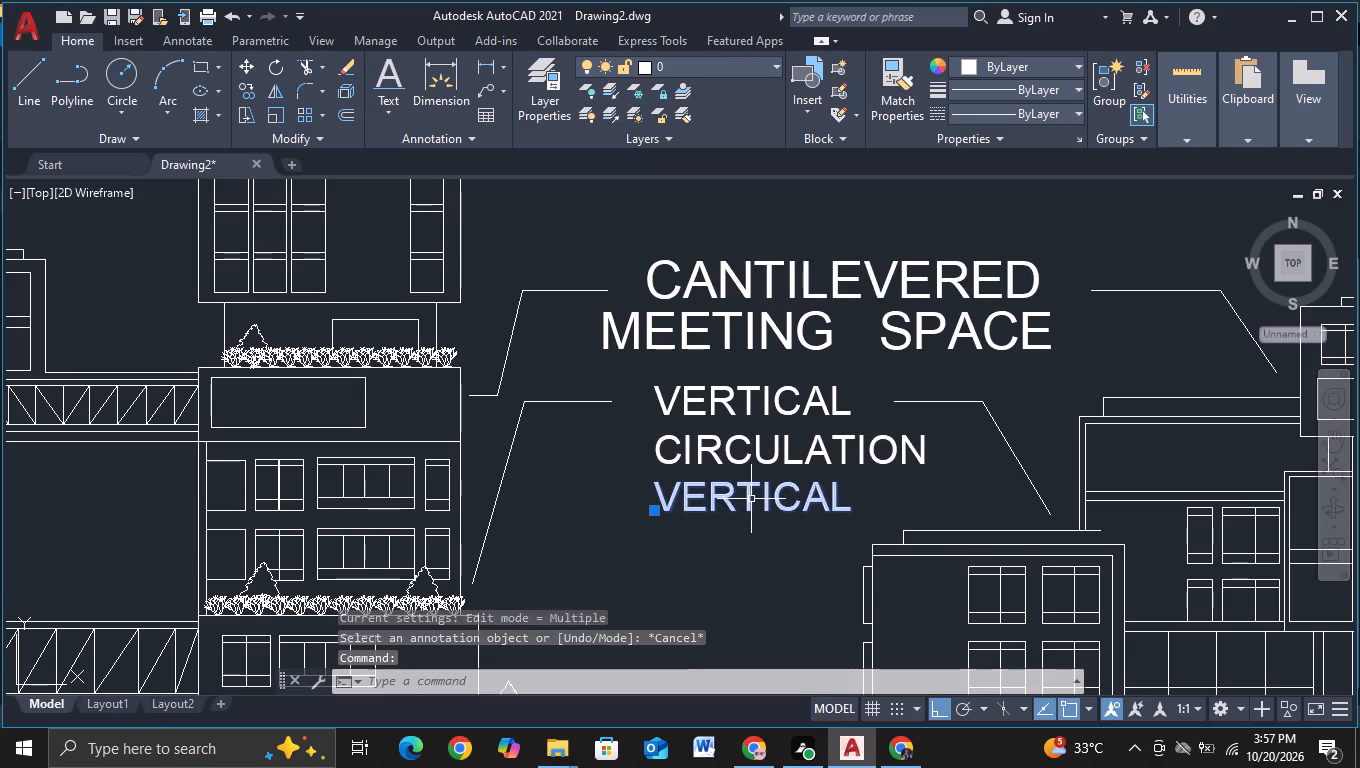
{"action": "right_click", "coordinate": [751, 499]}
{"action": "left_click", "coordinate": [816, 248]}
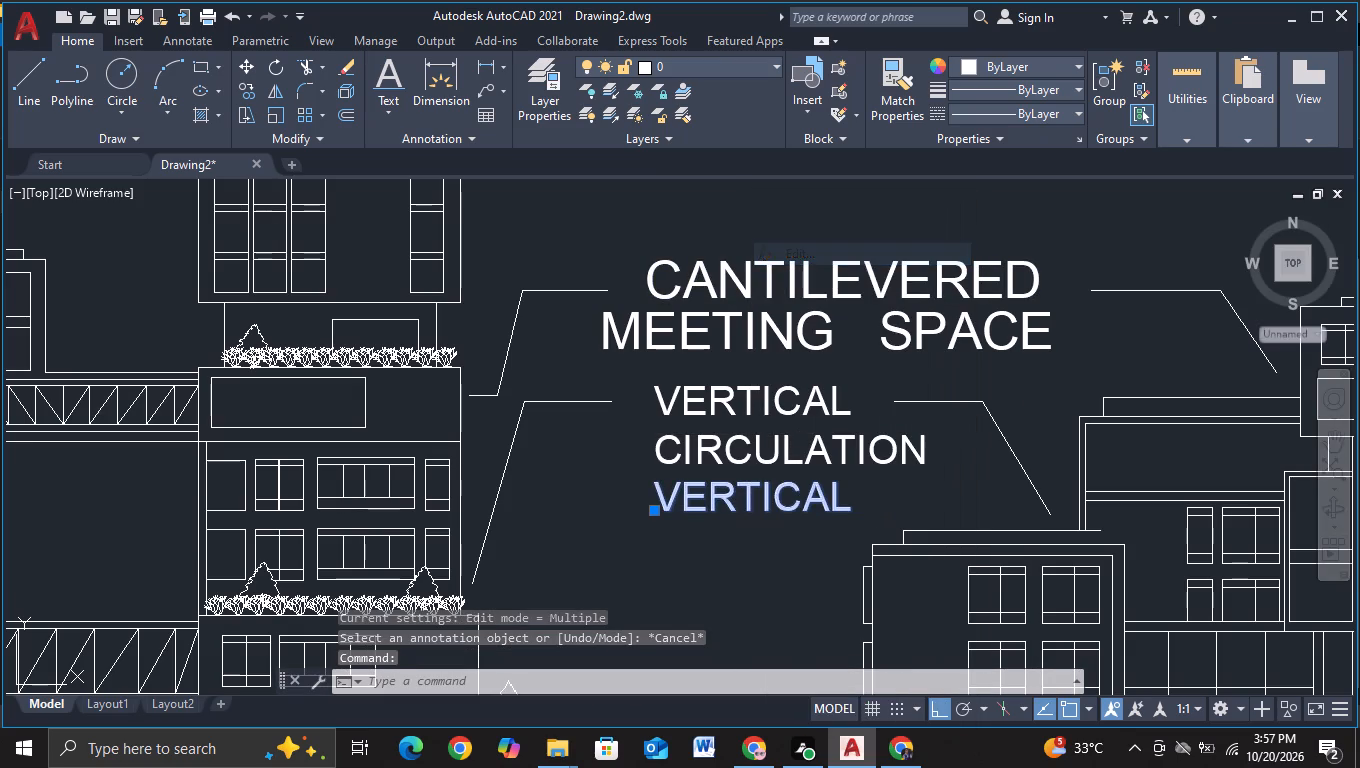
{"action": "key", "text": "BackSpace"}
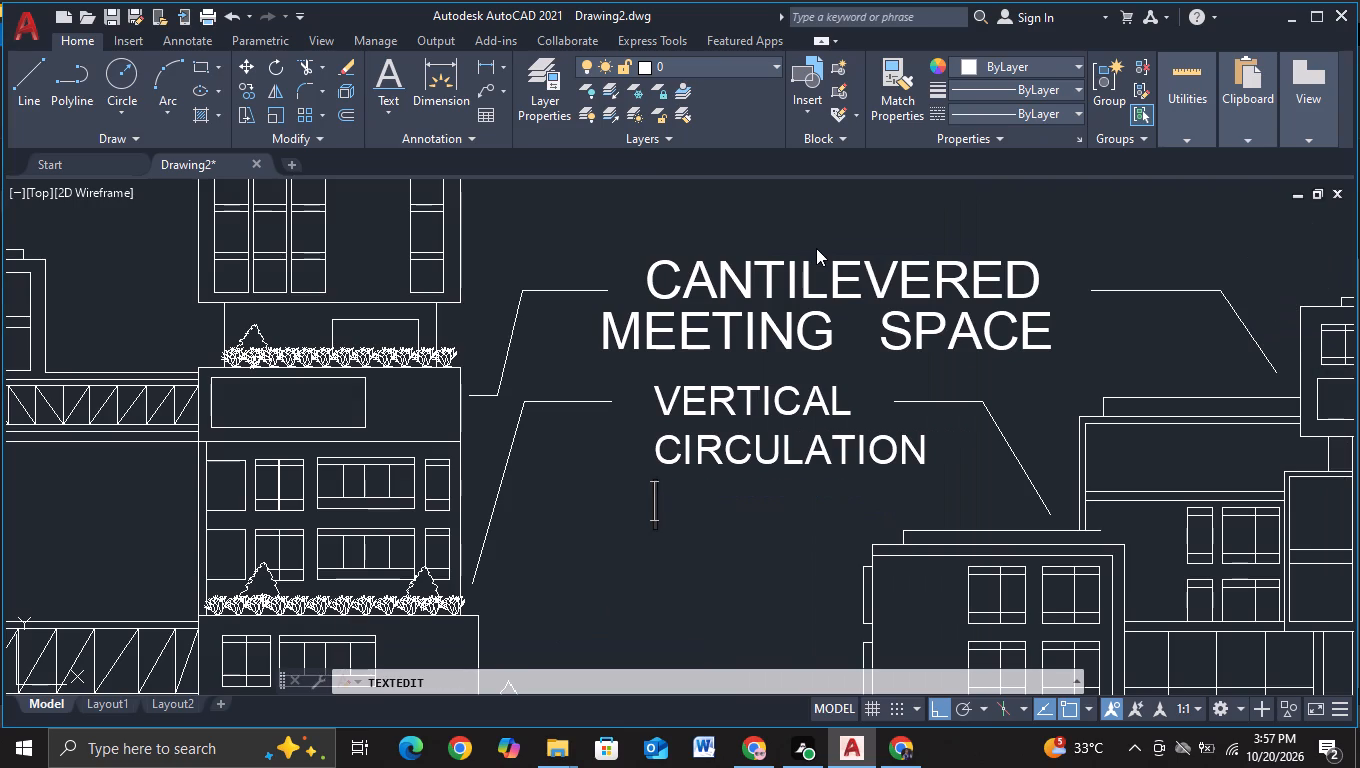
{"action": "type", "text": "CORES"}
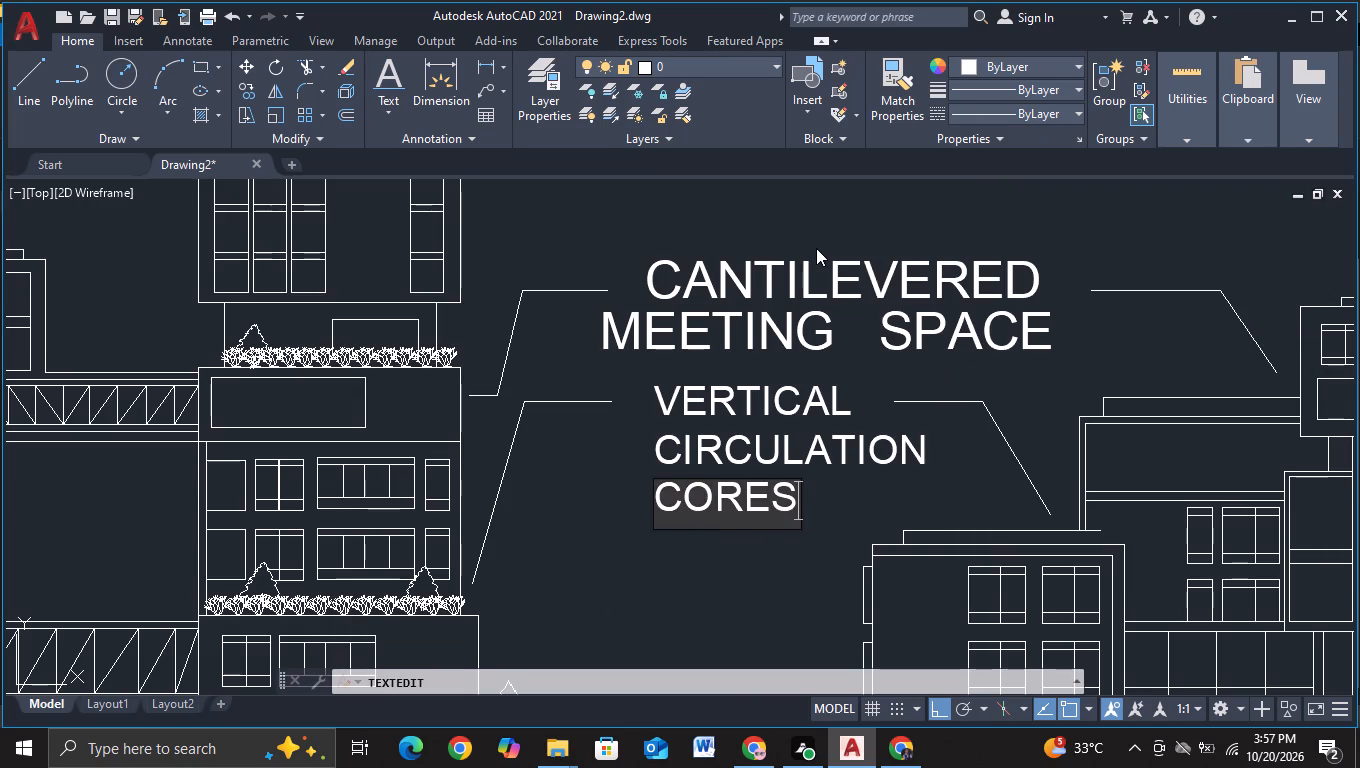
{"action": "key", "text": "Return"}
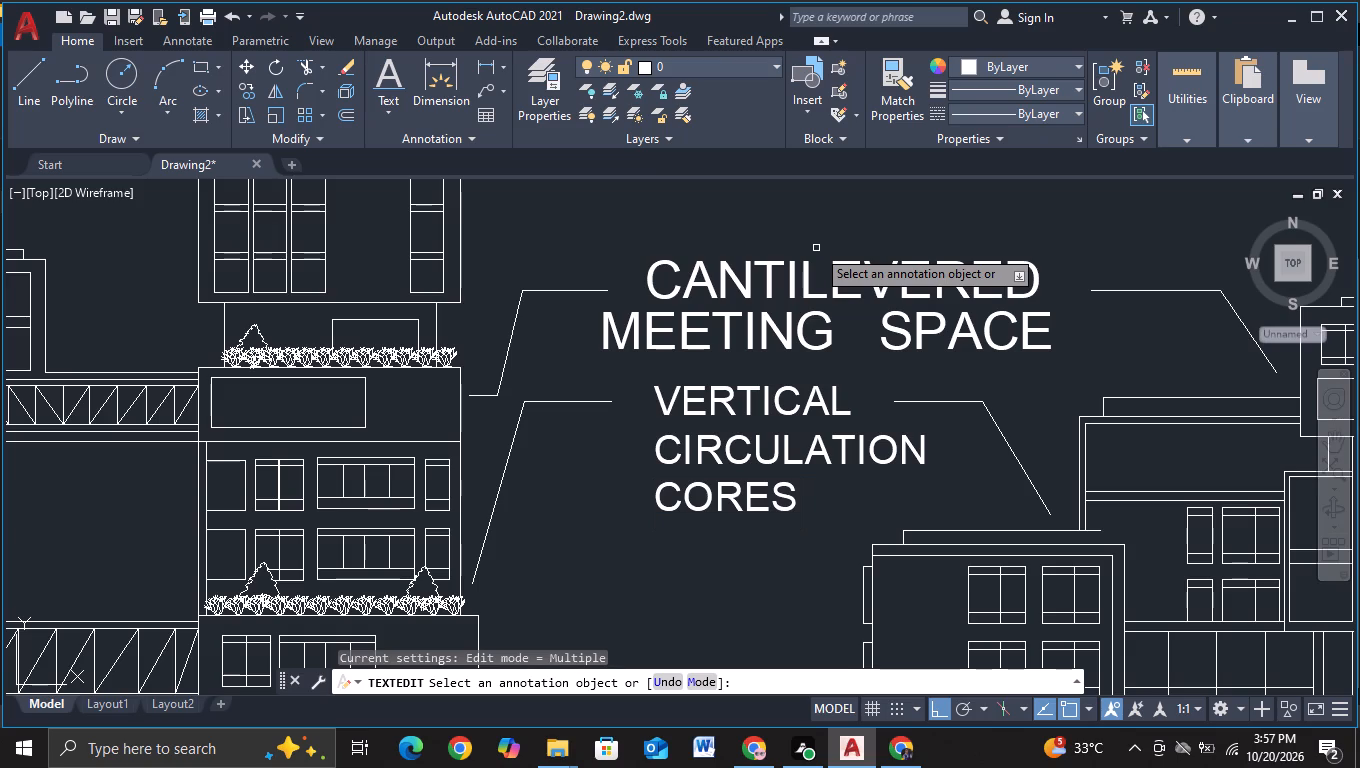
{"action": "key", "text": "Escape"}
Rescale the three-line STEPPED COLLABORATION TERRACES (WITH SMALL TREES) label by eye to fit against its leader.
{"action": "scroll", "coordinate": [846, 293], "scroll_direction": "down", "scroll_amount": 2}
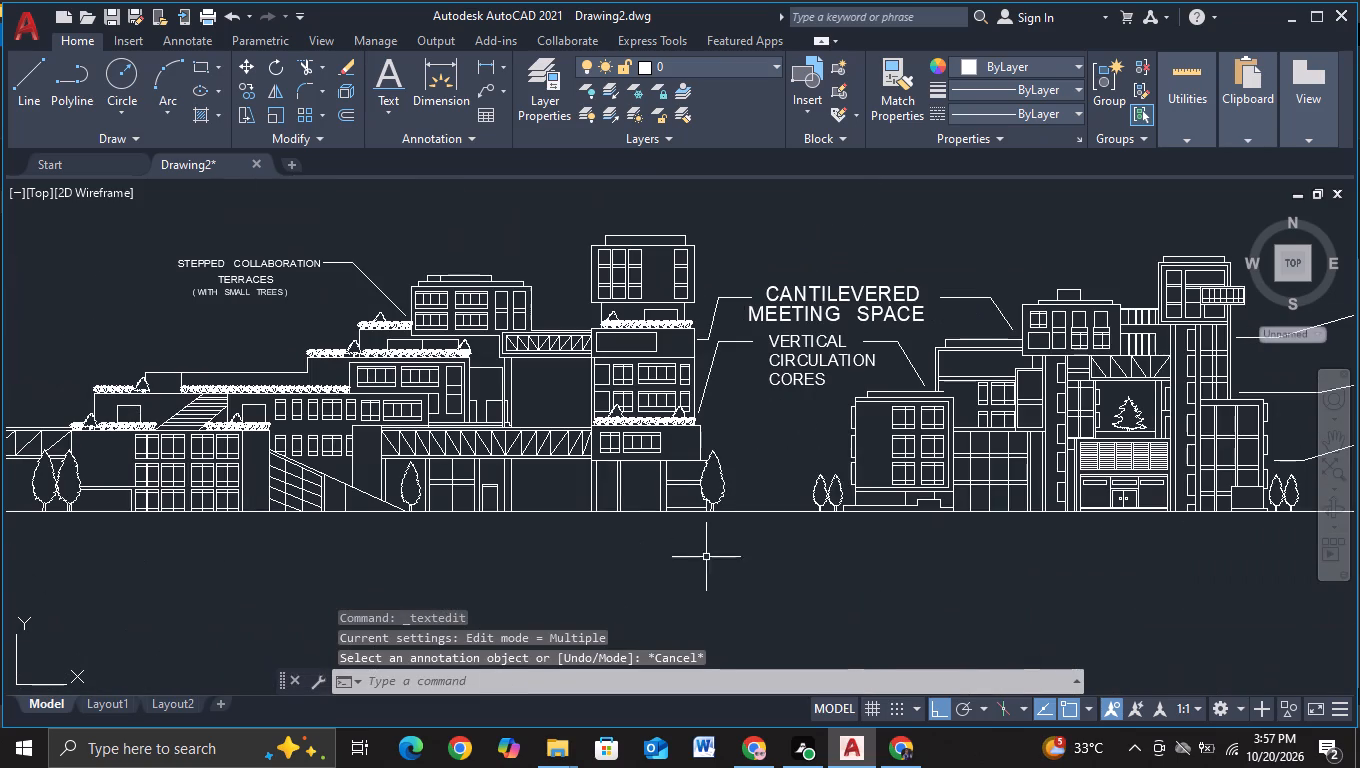
{"action": "middle_click_drag", "start_coordinate": [770, 431], "coordinate": [769, 488]}
{"action": "scroll", "coordinate": [769, 488], "scroll_direction": "down", "scroll_amount": 1}
{"action": "middle_click_drag", "start_coordinate": [800, 590], "coordinate": [787, 580]}
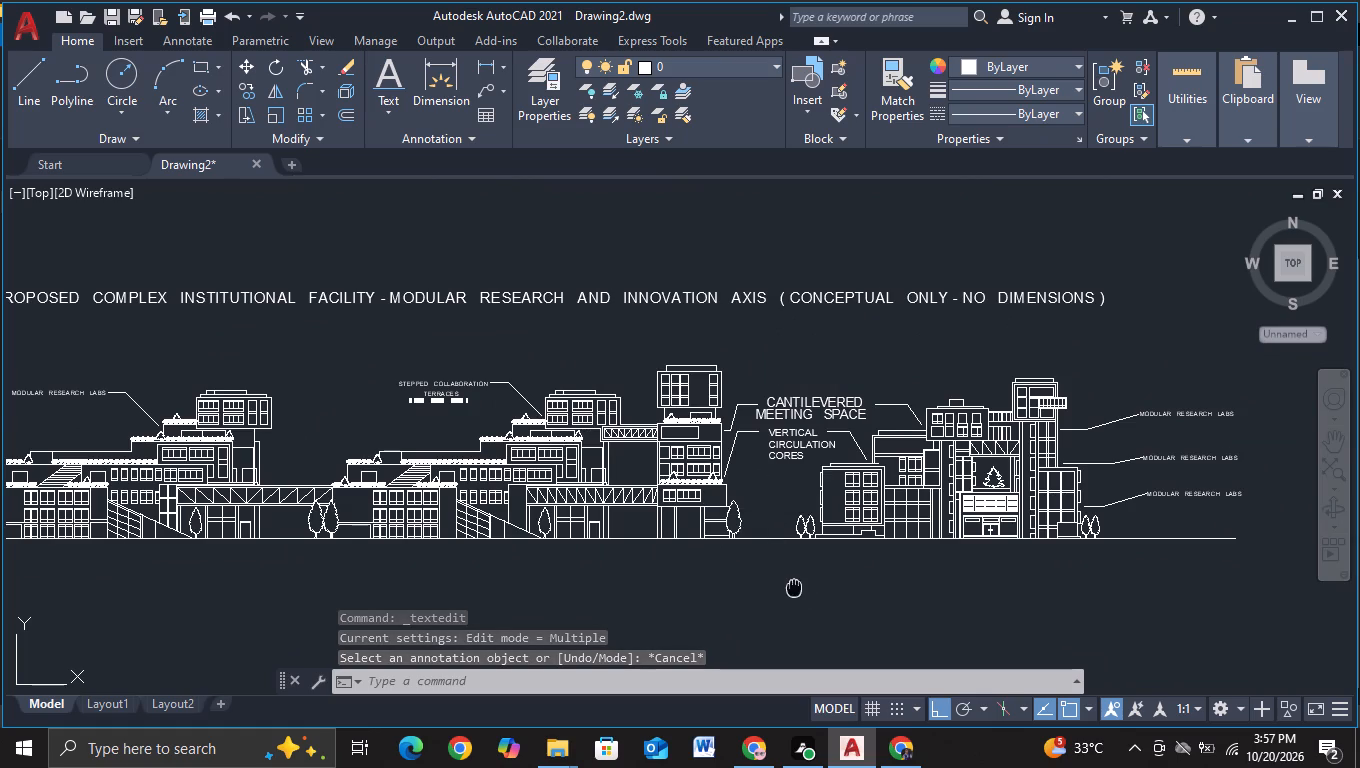
{"action": "middle_click_drag", "start_coordinate": [787, 580], "coordinate": [732, 532]}
{"action": "scroll", "coordinate": [706, 540], "scroll_direction": "up", "scroll_amount": 1}
{"action": "middle_click_drag", "start_coordinate": [410, 493], "coordinate": [873, 550]}
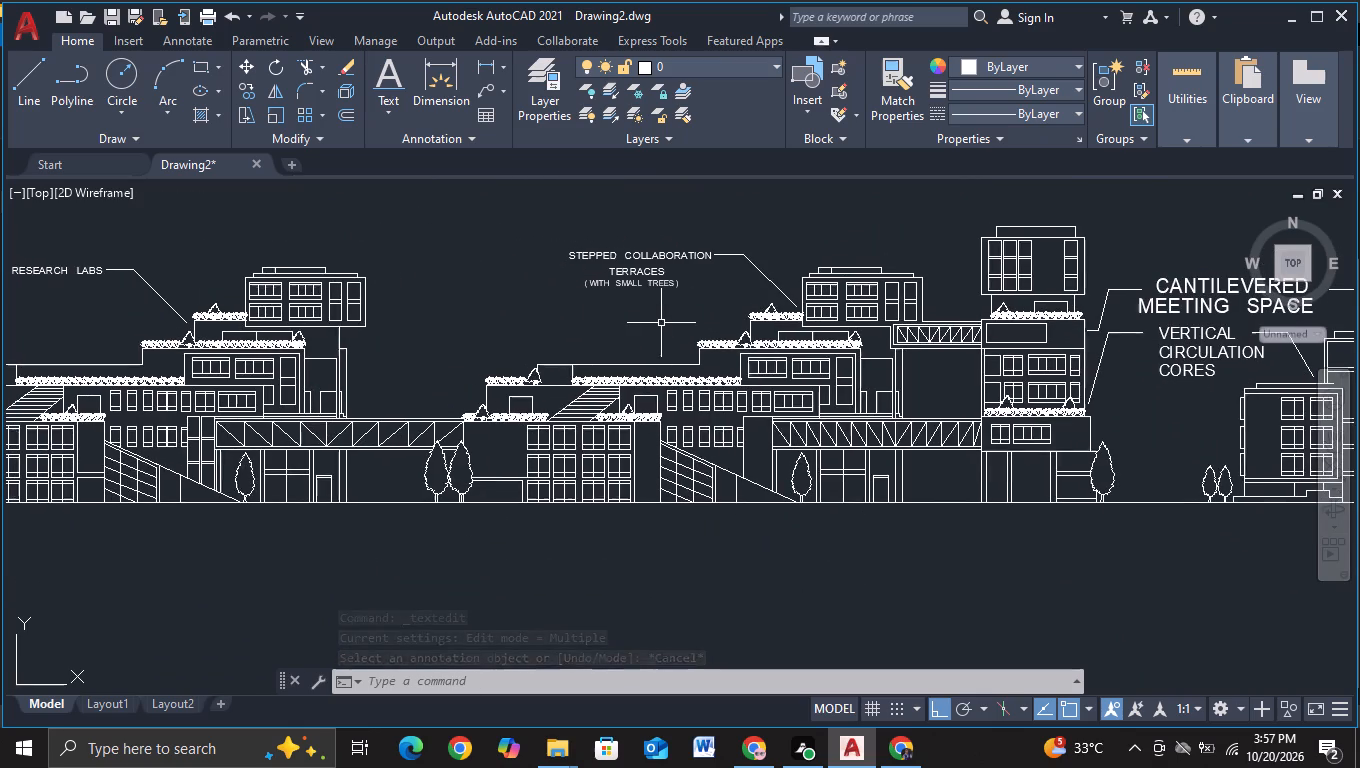
{"action": "middle_click_drag", "start_coordinate": [659, 326], "coordinate": [720, 387]}
{"action": "middle_click_drag", "start_coordinate": [720, 387], "coordinate": [472, 384]}
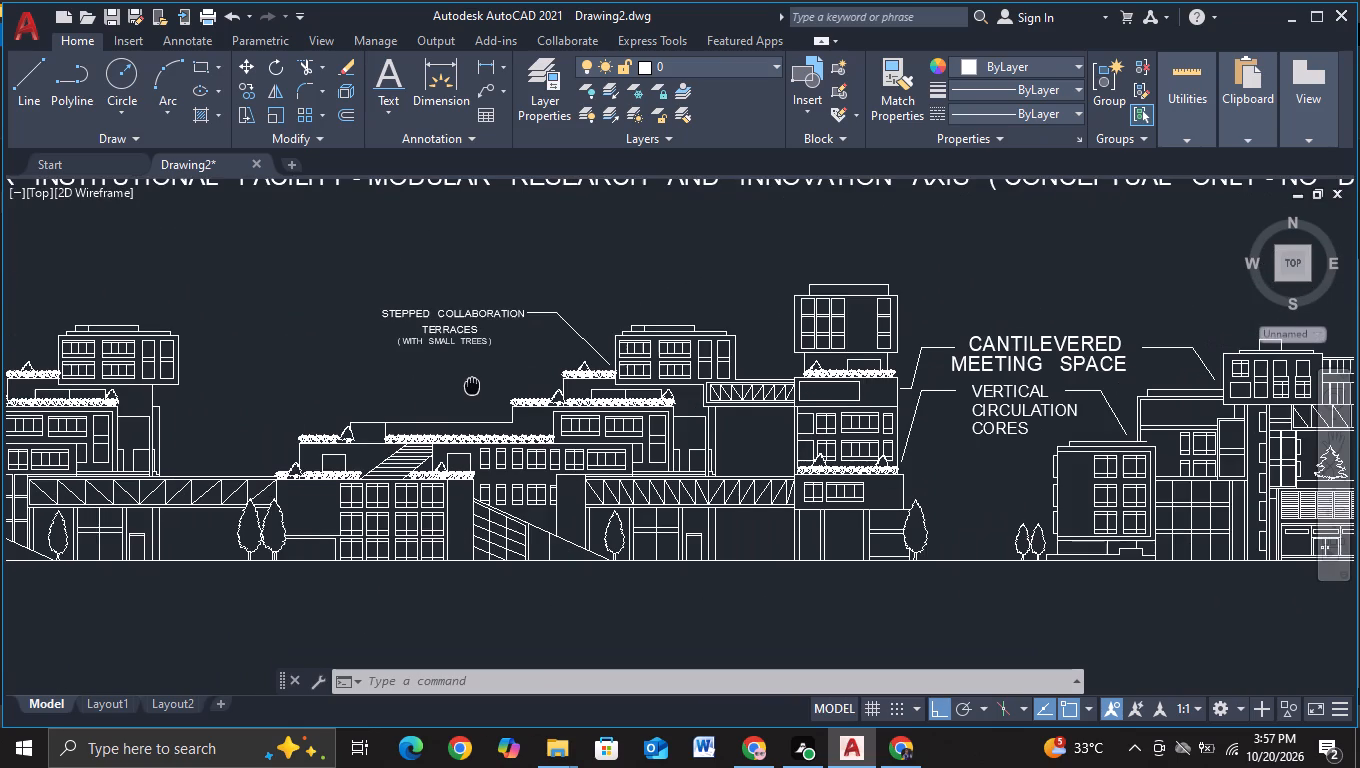
{"action": "middle_click_drag", "start_coordinate": [472, 384], "coordinate": [562, 393]}
{"action": "left_click", "coordinate": [443, 283]}
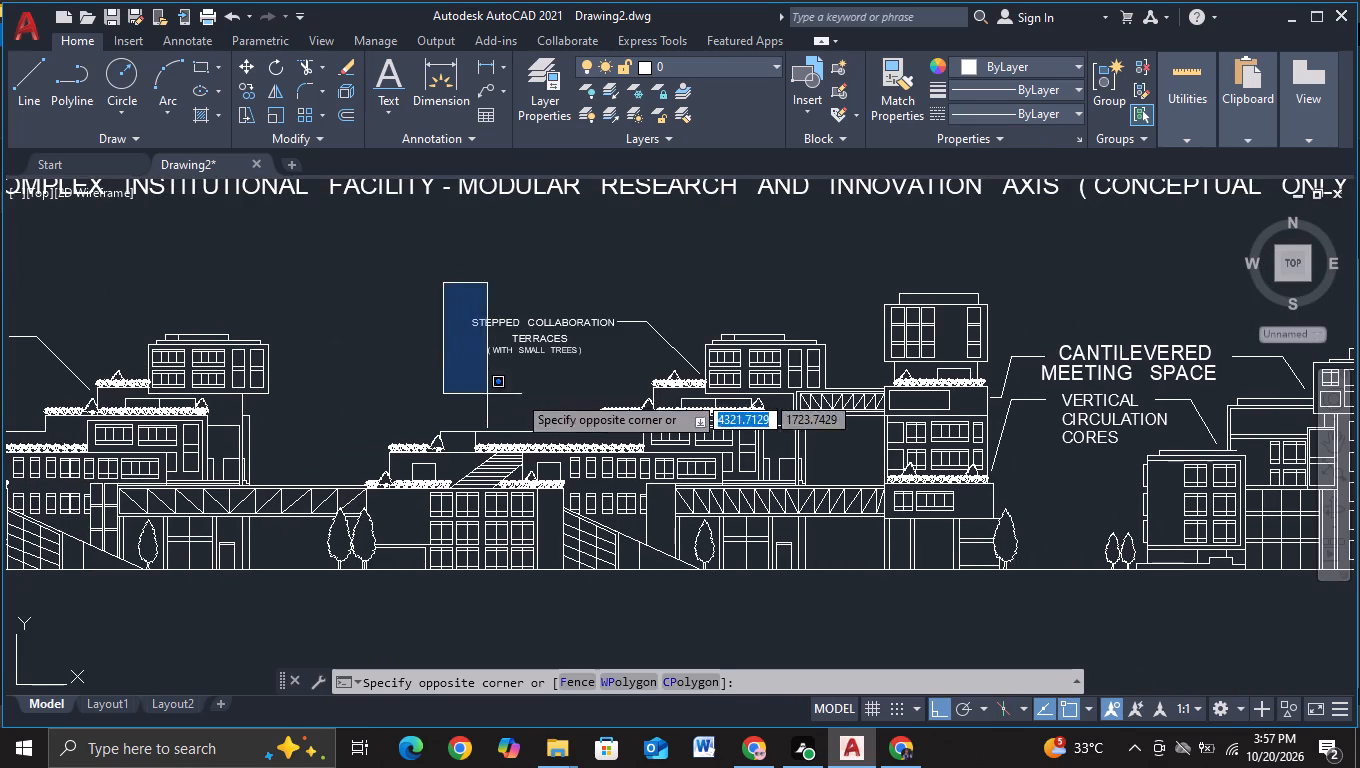
{"action": "left_click", "coordinate": [620, 388]}
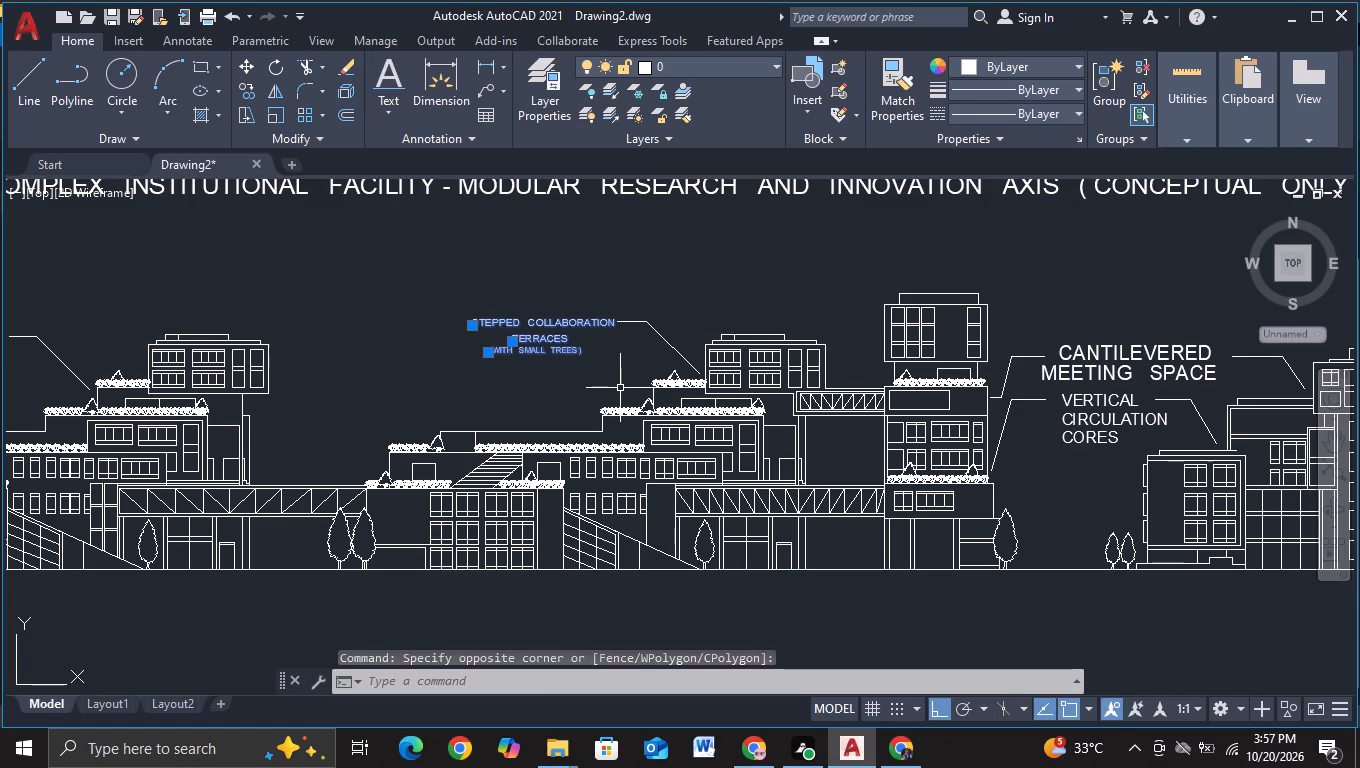
{"action": "key", "text": "s"}
{"action": "left_click", "coordinate": [677, 453]}
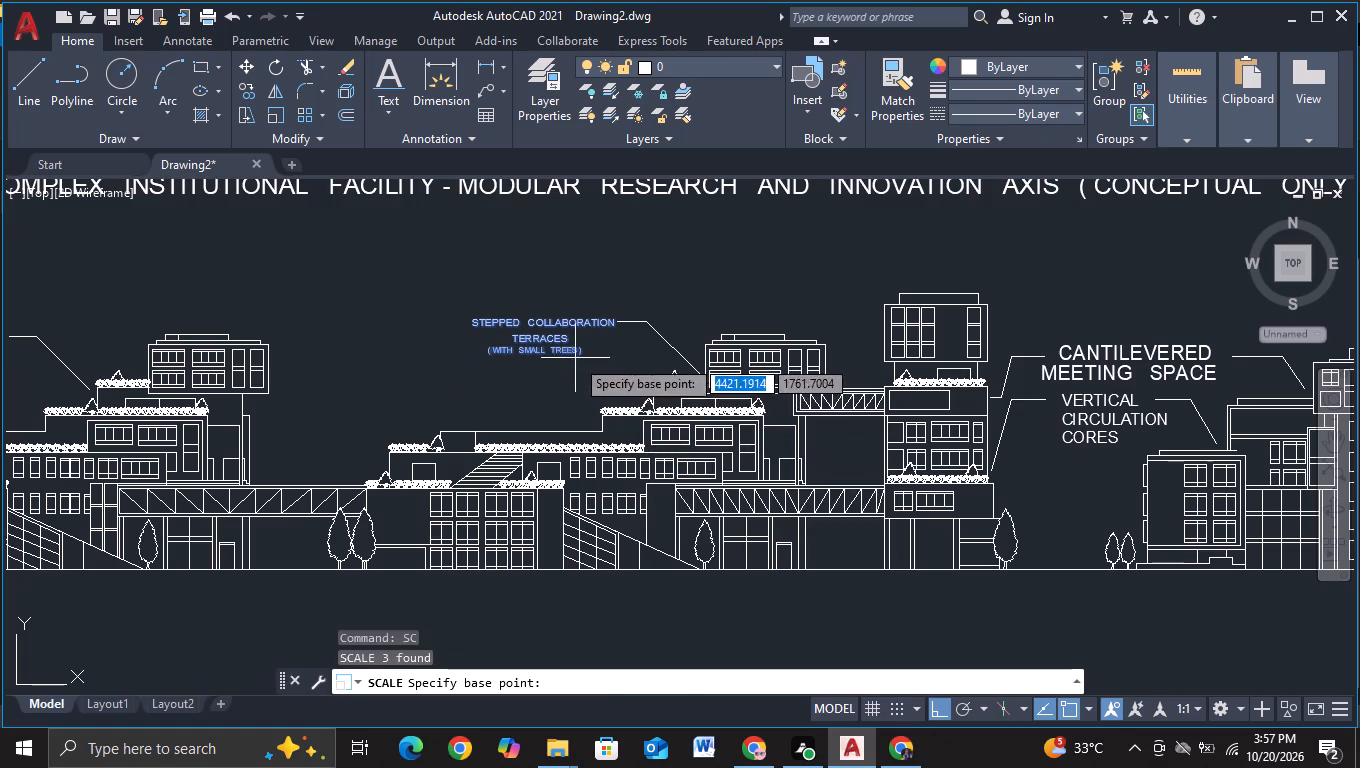
{"action": "left_click", "coordinate": [573, 356]}
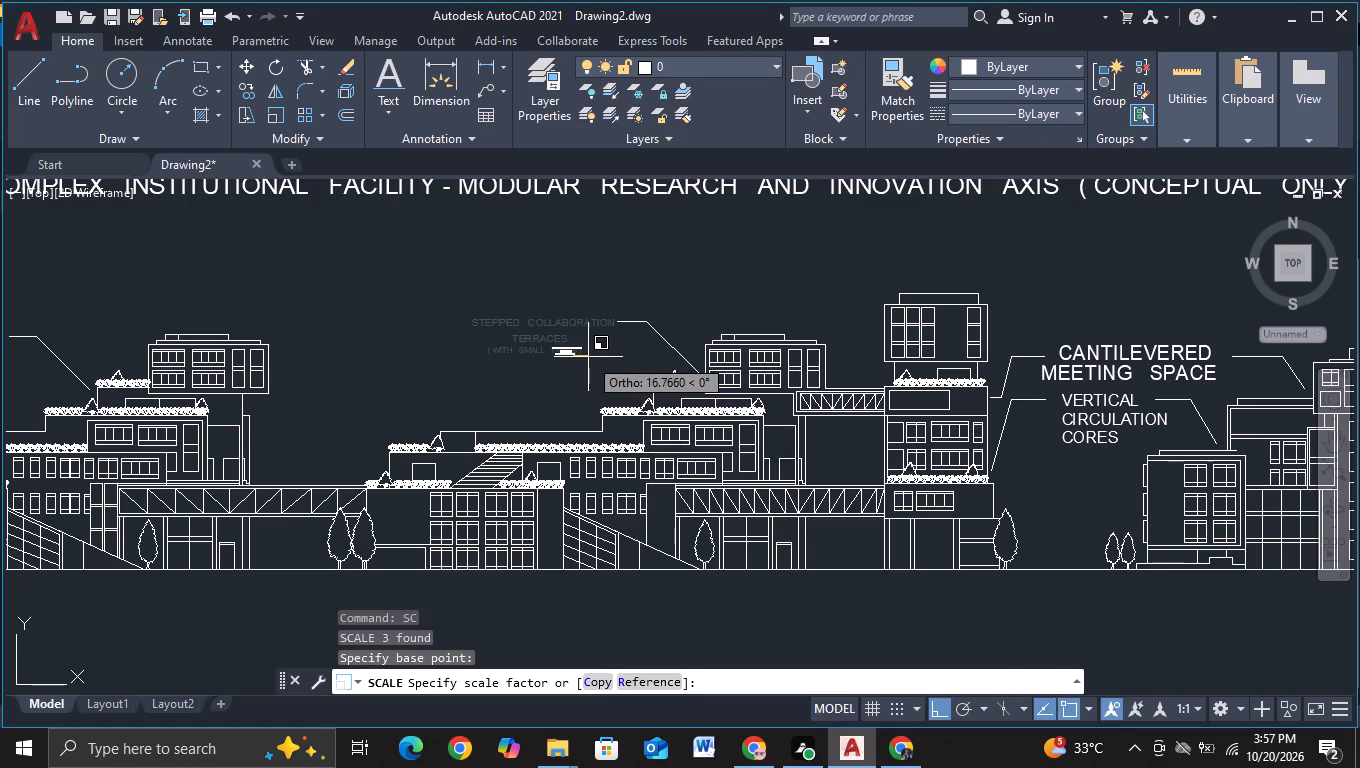
{"action": "scroll", "coordinate": [617, 367], "scroll_direction": "up", "scroll_amount": 1}
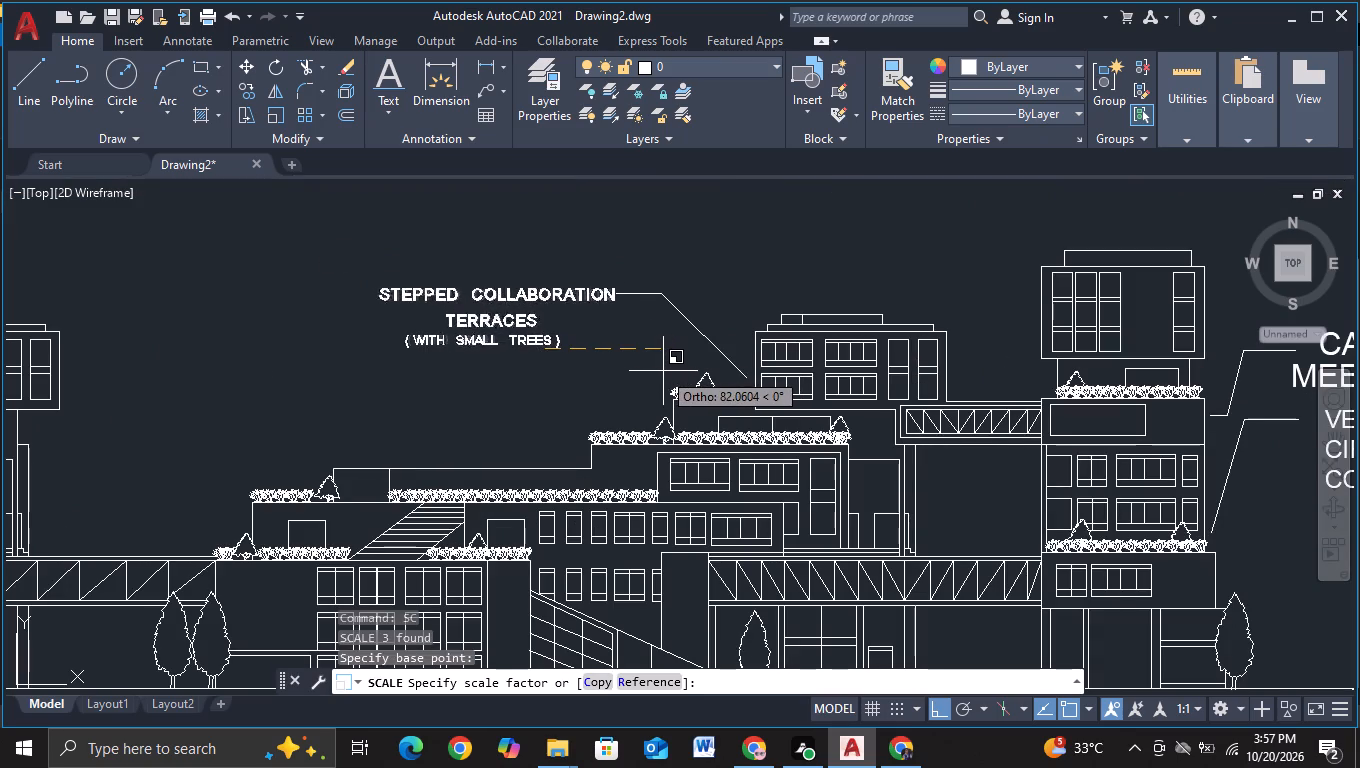
{"action": "left_click", "coordinate": [663, 371]}
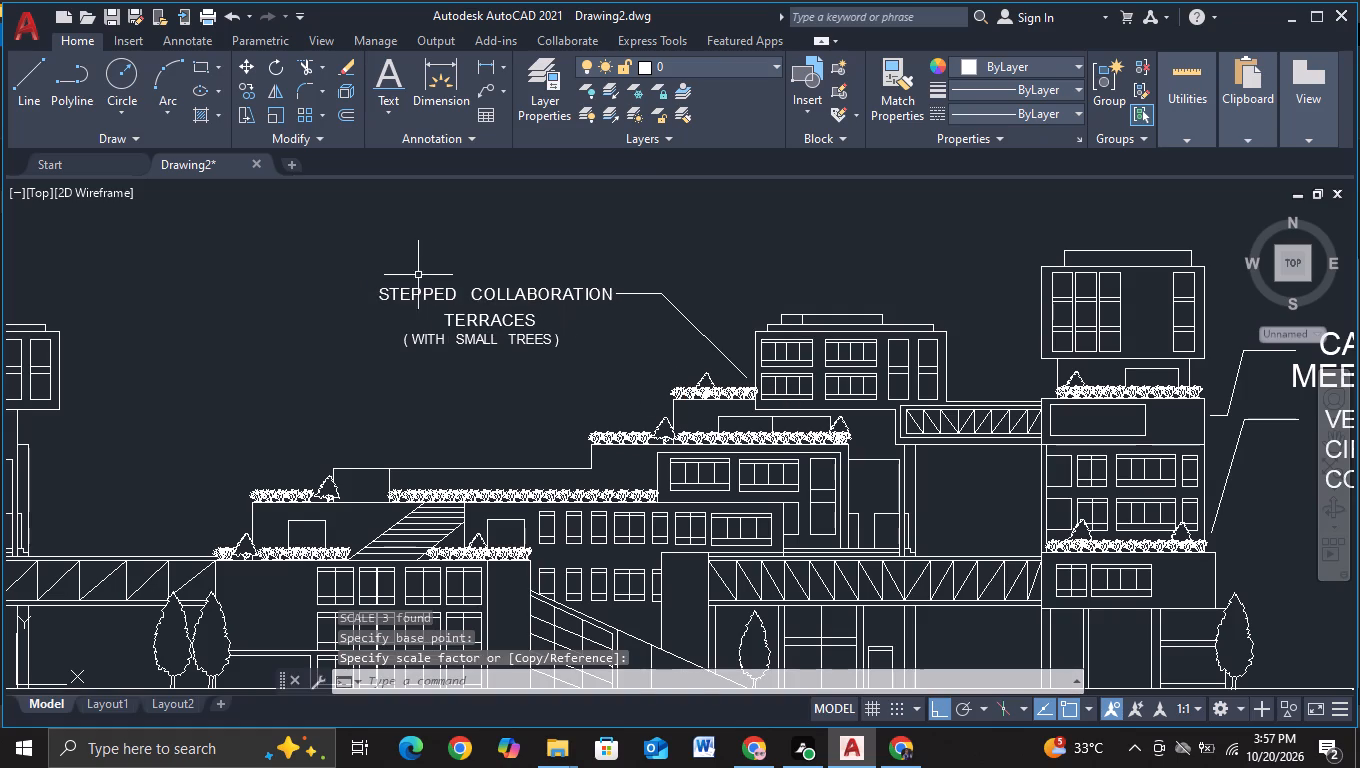
Move the three-line STEPPED COLLABORATION TERRACES (WITH SMALL TREES) label straight up slightly, keeping its lines together.
{"action": "left_click", "coordinate": [374, 264]}
{"action": "left_click", "coordinate": [629, 377]}
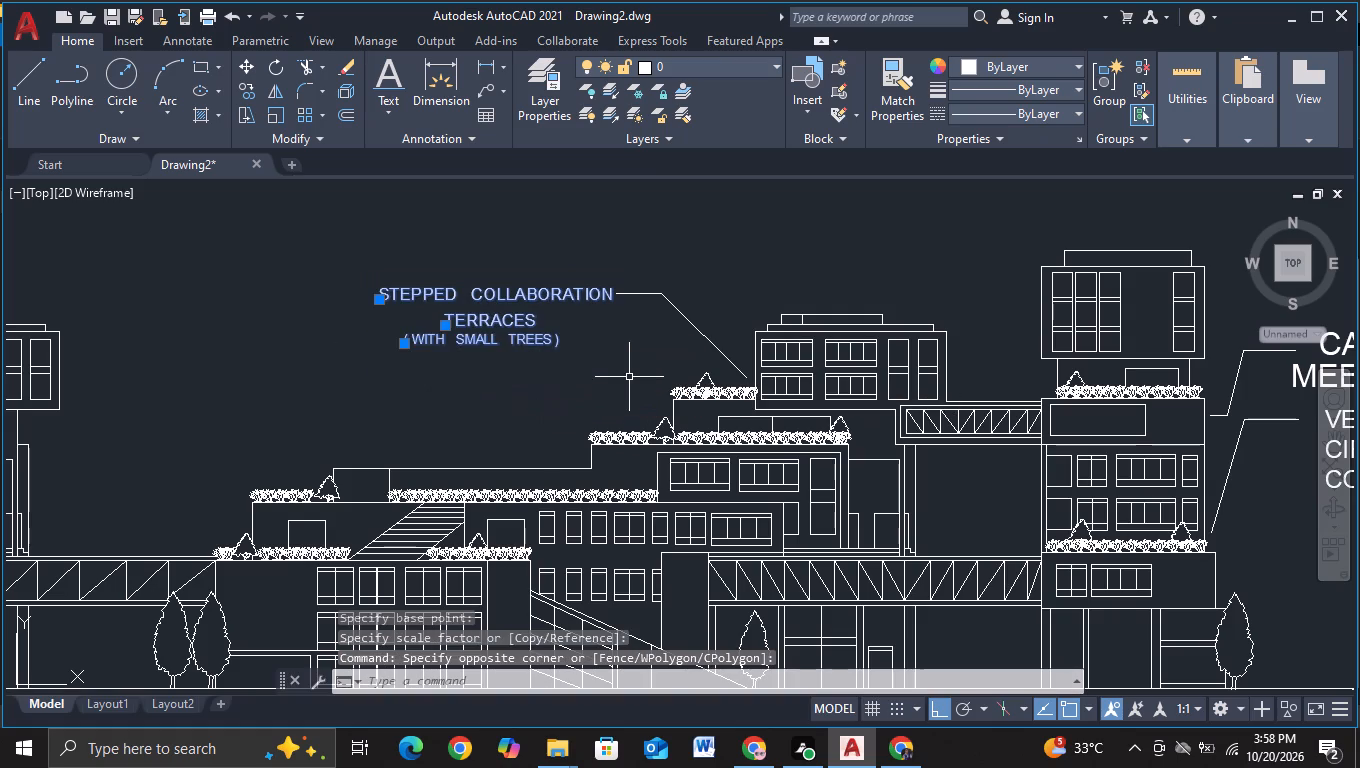
{"action": "key", "text": "m"}
{"action": "left_click", "coordinate": [694, 415]}
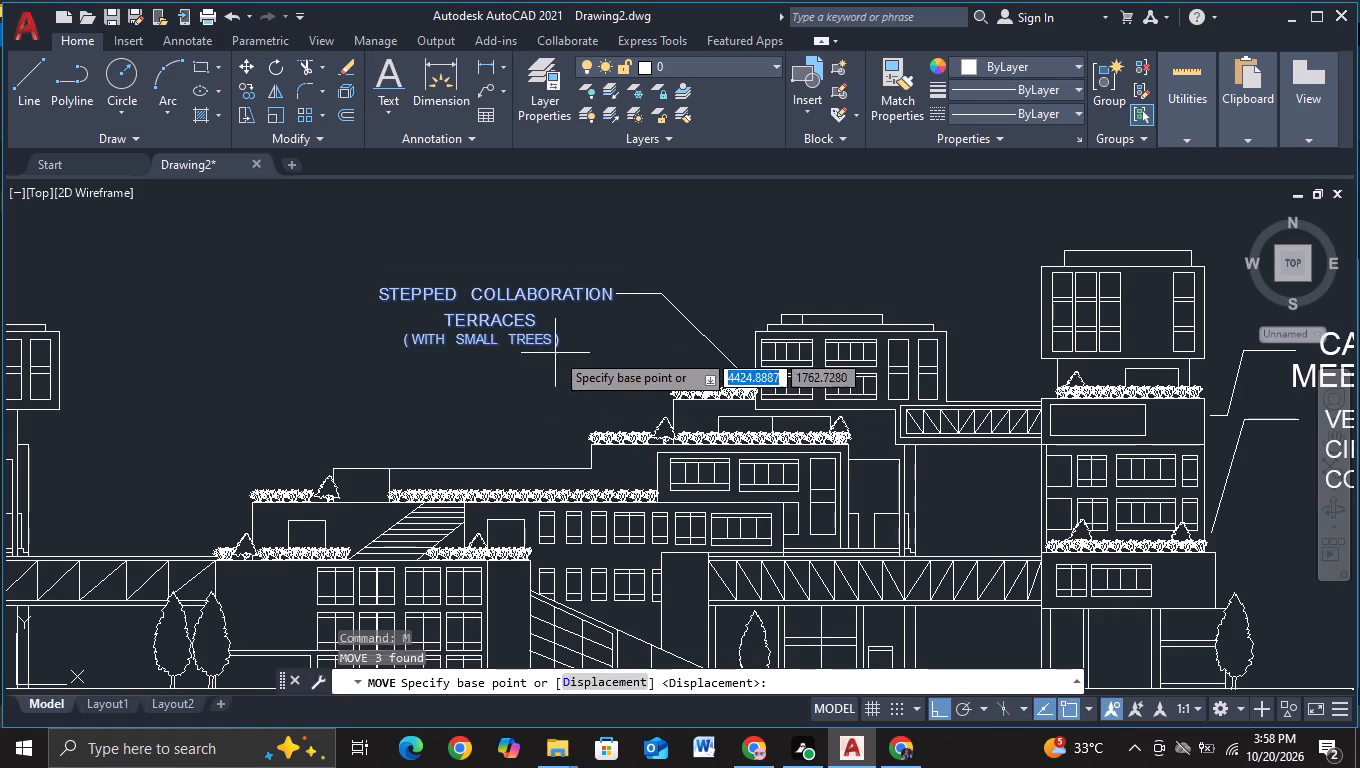
{"action": "left_click", "coordinate": [566, 326]}
{"action": "left_click", "coordinate": [566, 306]}
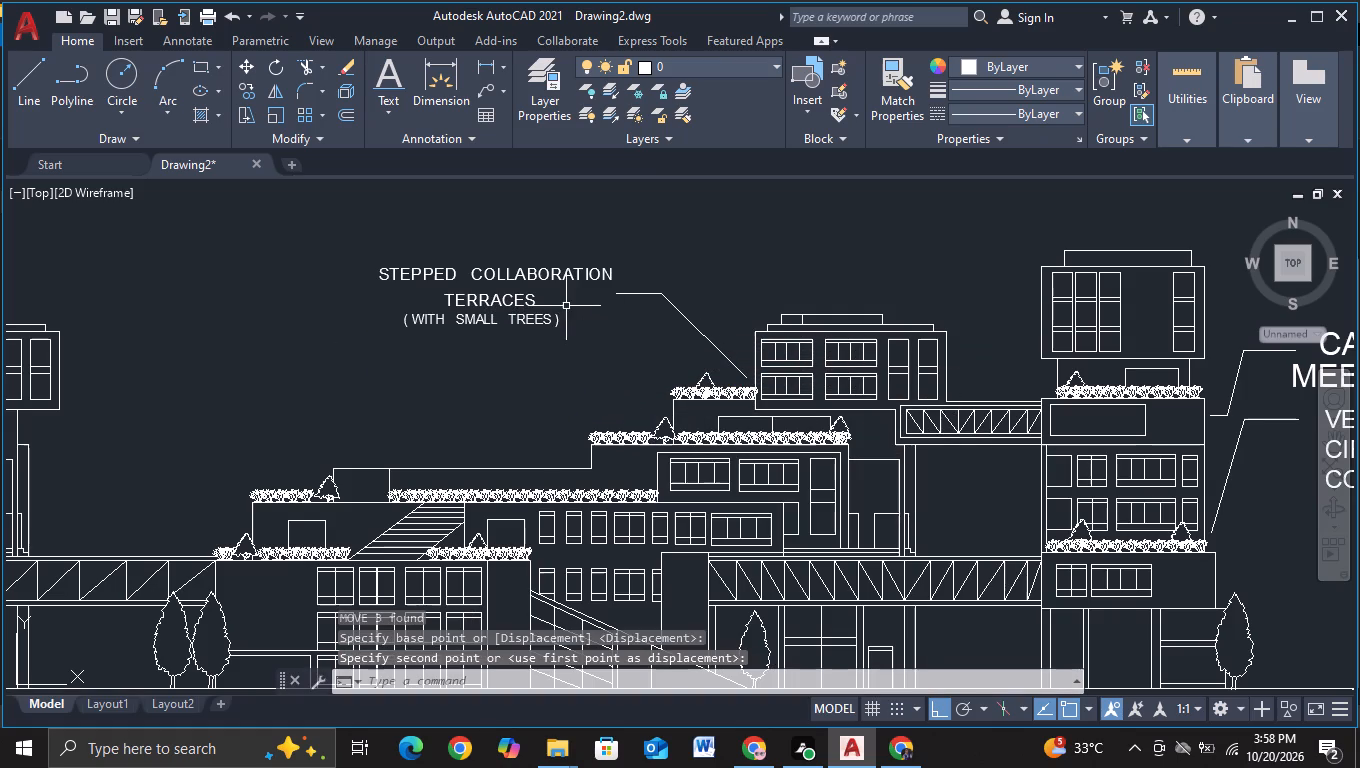
Enlarge the MODULAR RESEARCH LABS label above the leftmost elevation by eye to about 1.3 times its size.
{"action": "middle_click_drag", "start_coordinate": [516, 424], "coordinate": [656, 423]}
{"action": "middle_click_drag", "start_coordinate": [564, 416], "coordinate": [685, 424]}
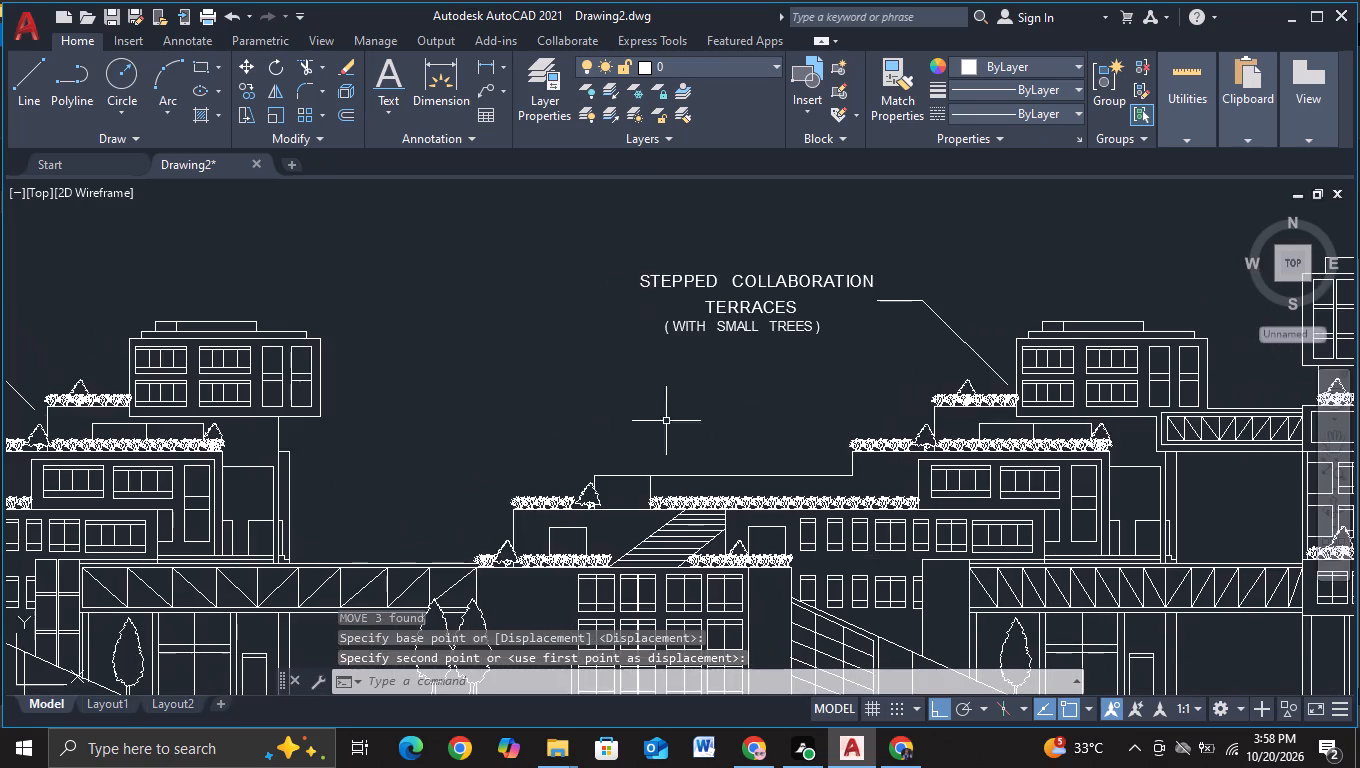
{"action": "middle_click_drag", "start_coordinate": [609, 421], "coordinate": [858, 371]}
{"action": "scroll", "coordinate": [824, 366], "scroll_direction": "down", "scroll_amount": 2}
{"action": "middle_click_drag", "start_coordinate": [788, 386], "coordinate": [912, 370]}
{"action": "scroll", "coordinate": [555, 343], "scroll_direction": "up", "scroll_amount": 2}
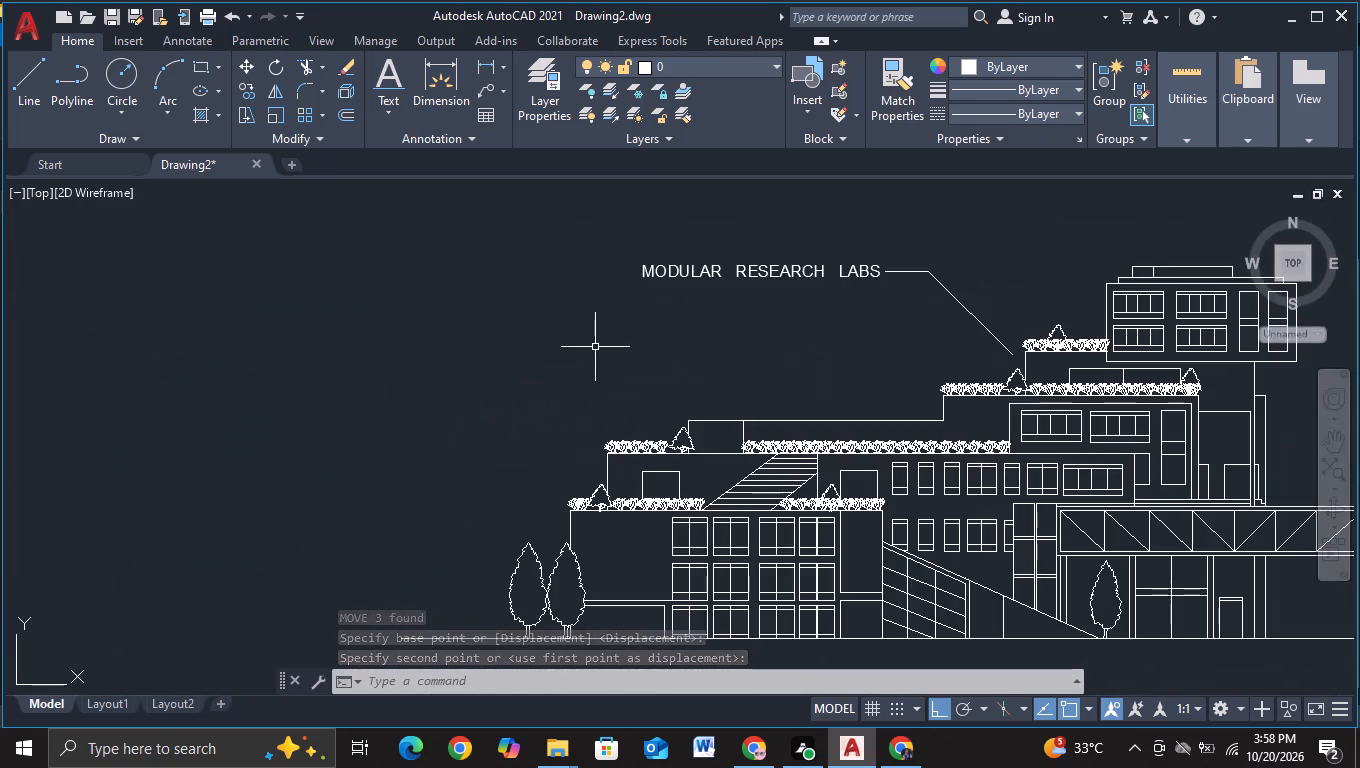
{"action": "middle_click_drag", "start_coordinate": [596, 346], "coordinate": [556, 422]}
{"action": "left_click_drag", "start_coordinate": [571, 298], "coordinate": [571, 310]}
{"action": "left_click", "coordinate": [847, 396]}
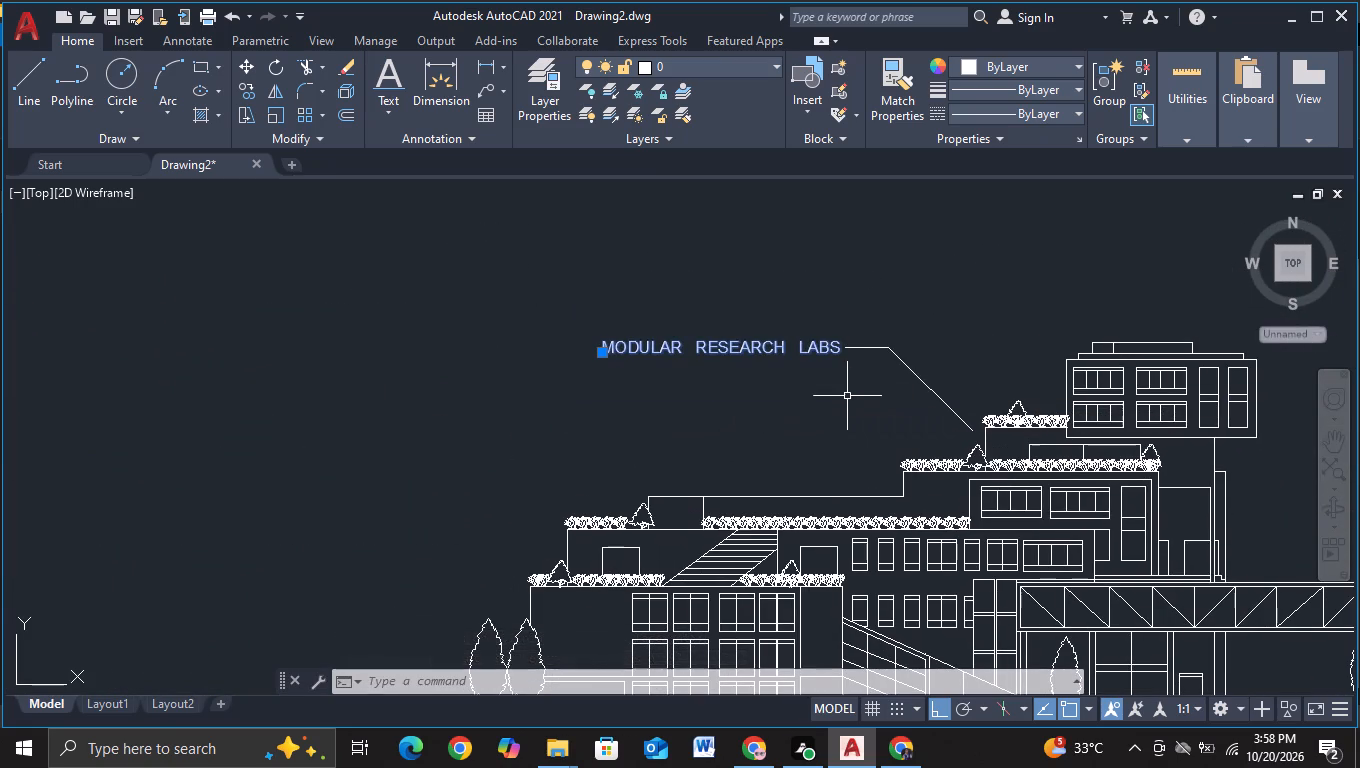
{"action": "key", "text": "s"}
{"action": "left_click", "coordinate": [888, 462]}
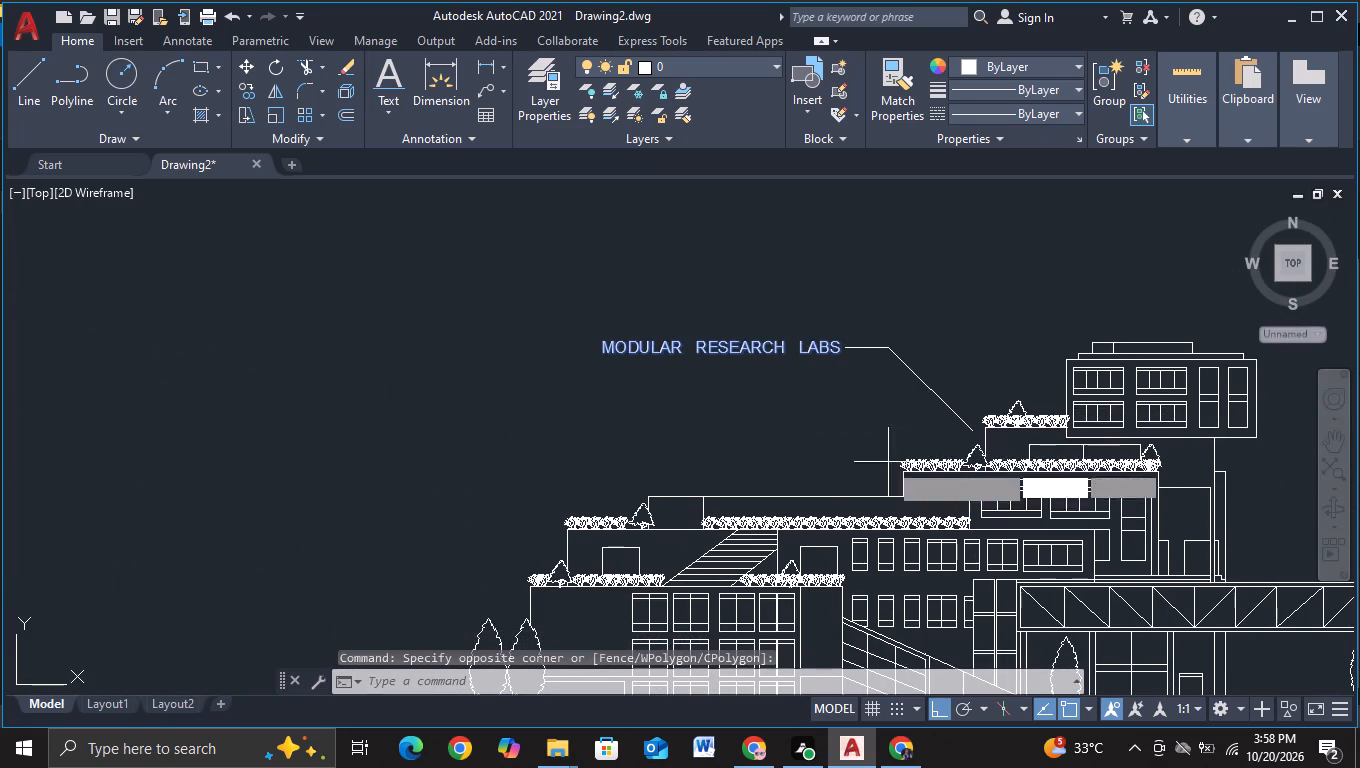
{"action": "left_click", "coordinate": [767, 392]}
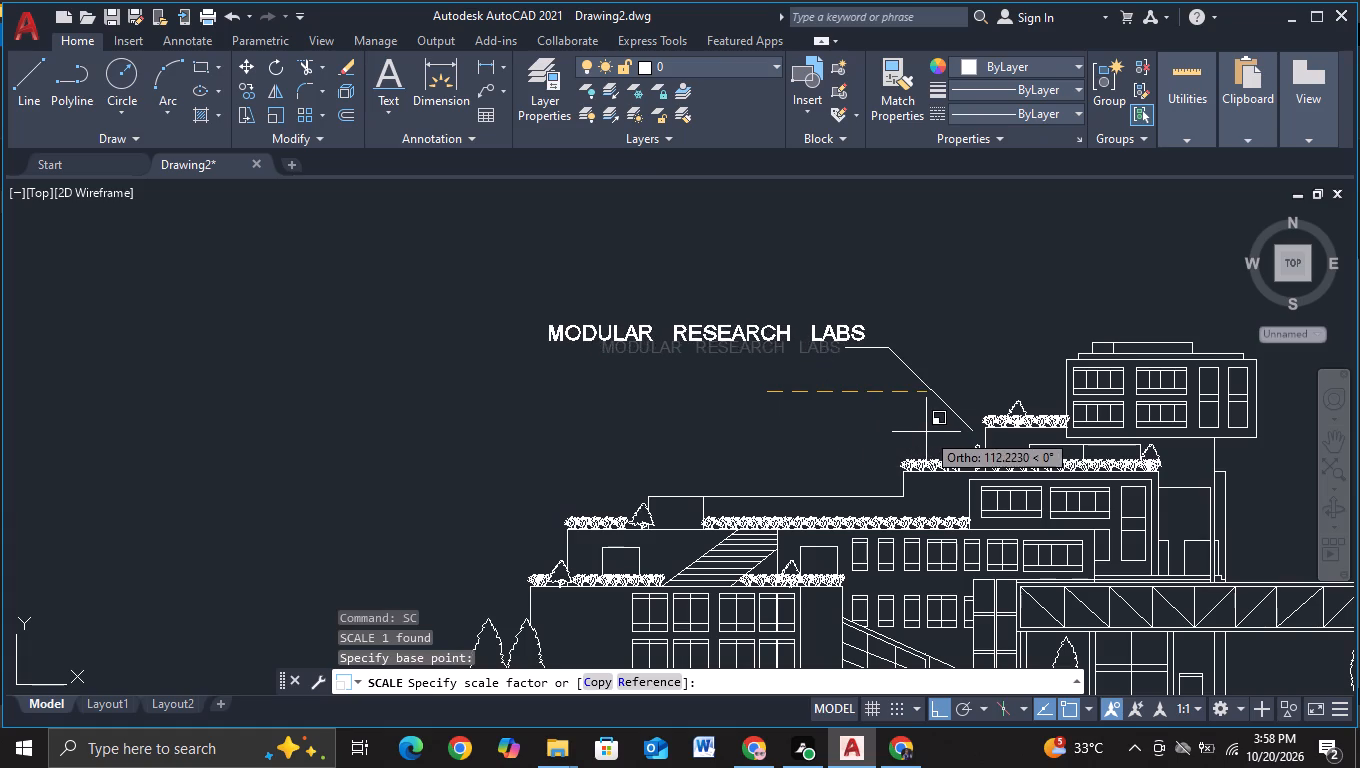
{"action": "left_click", "coordinate": [923, 427]}
Move the leftmost elevation's MODULAR RESEARCH LABS label about 19 units down-left with Ortho off, so it ends at its leader.
{"action": "left_click_drag", "start_coordinate": [511, 276], "coordinate": [510, 290]}
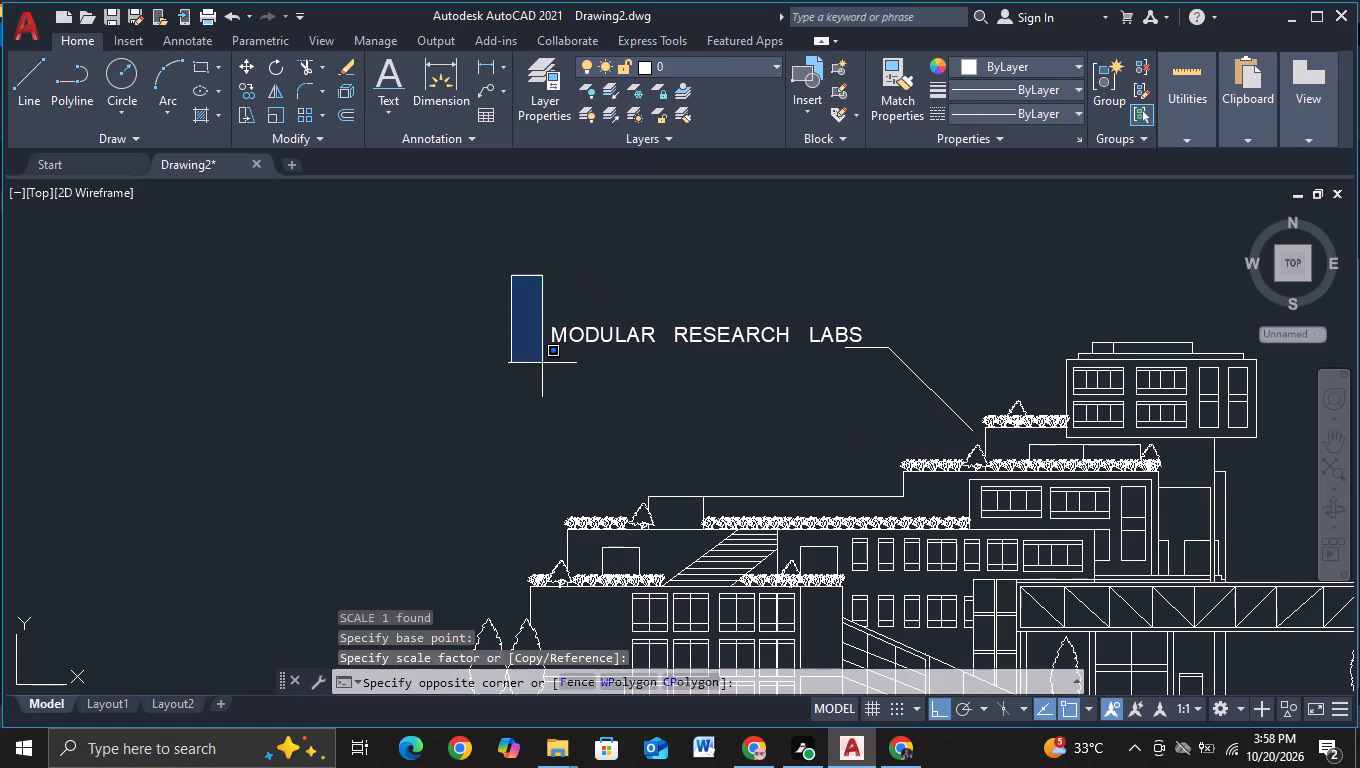
{"action": "left_click", "coordinate": [866, 386]}
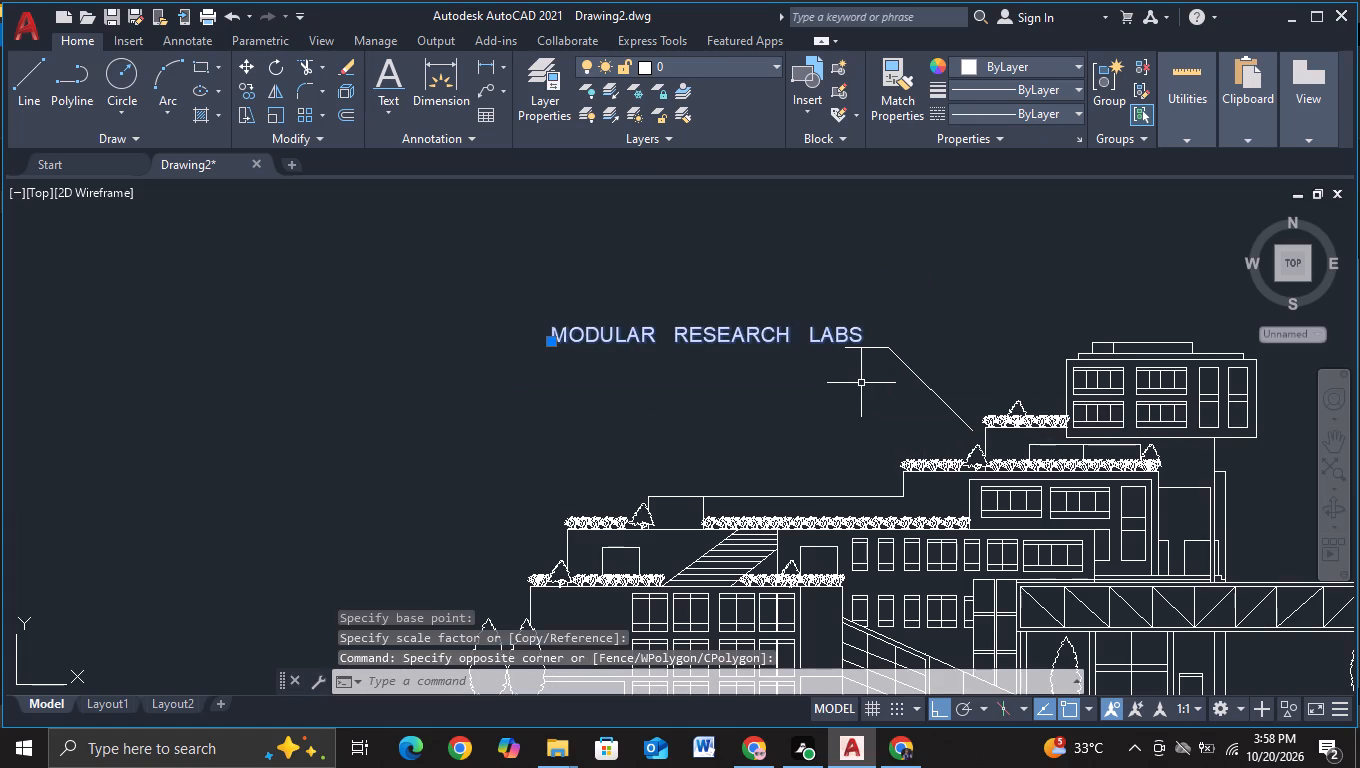
{"action": "key", "text": "m"}
{"action": "left_click", "coordinate": [923, 429]}
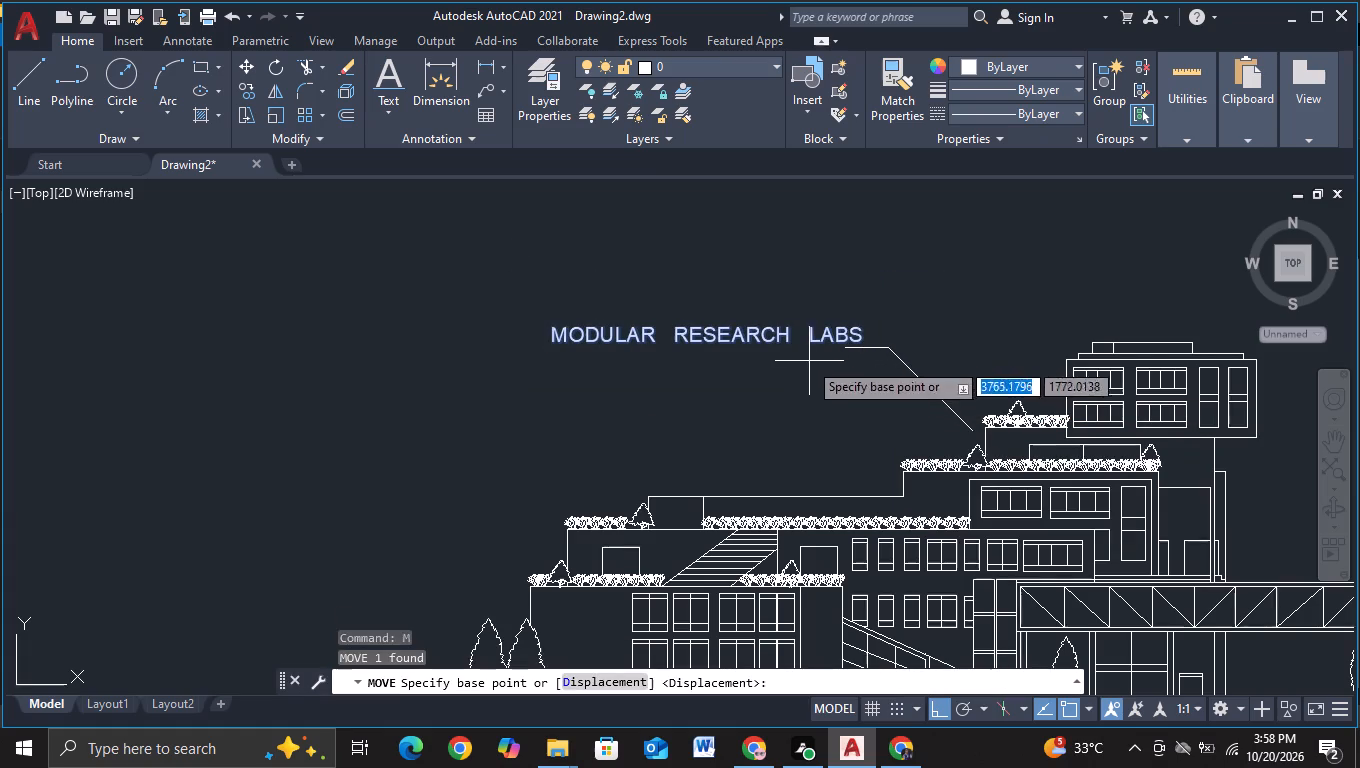
{"action": "left_click", "coordinate": [804, 355]}
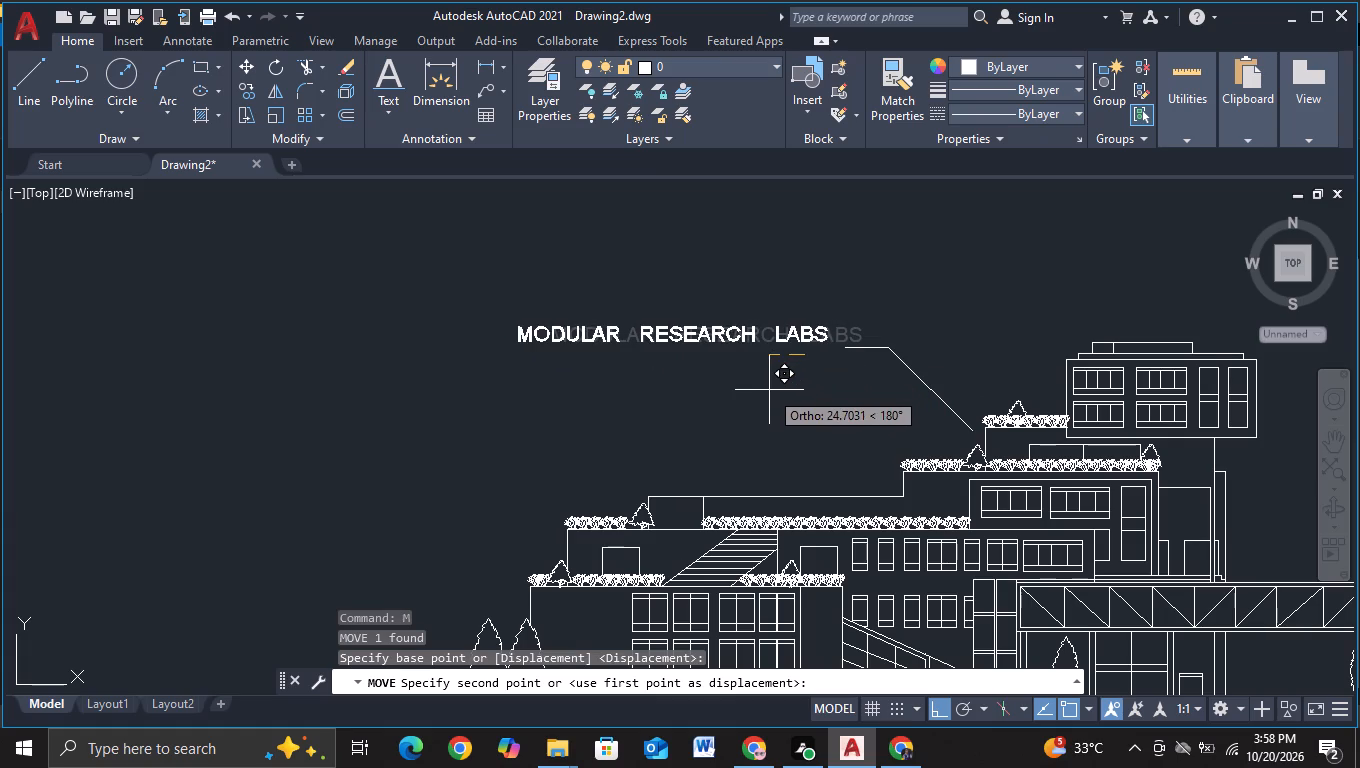
{"action": "key", "text": "F8"}
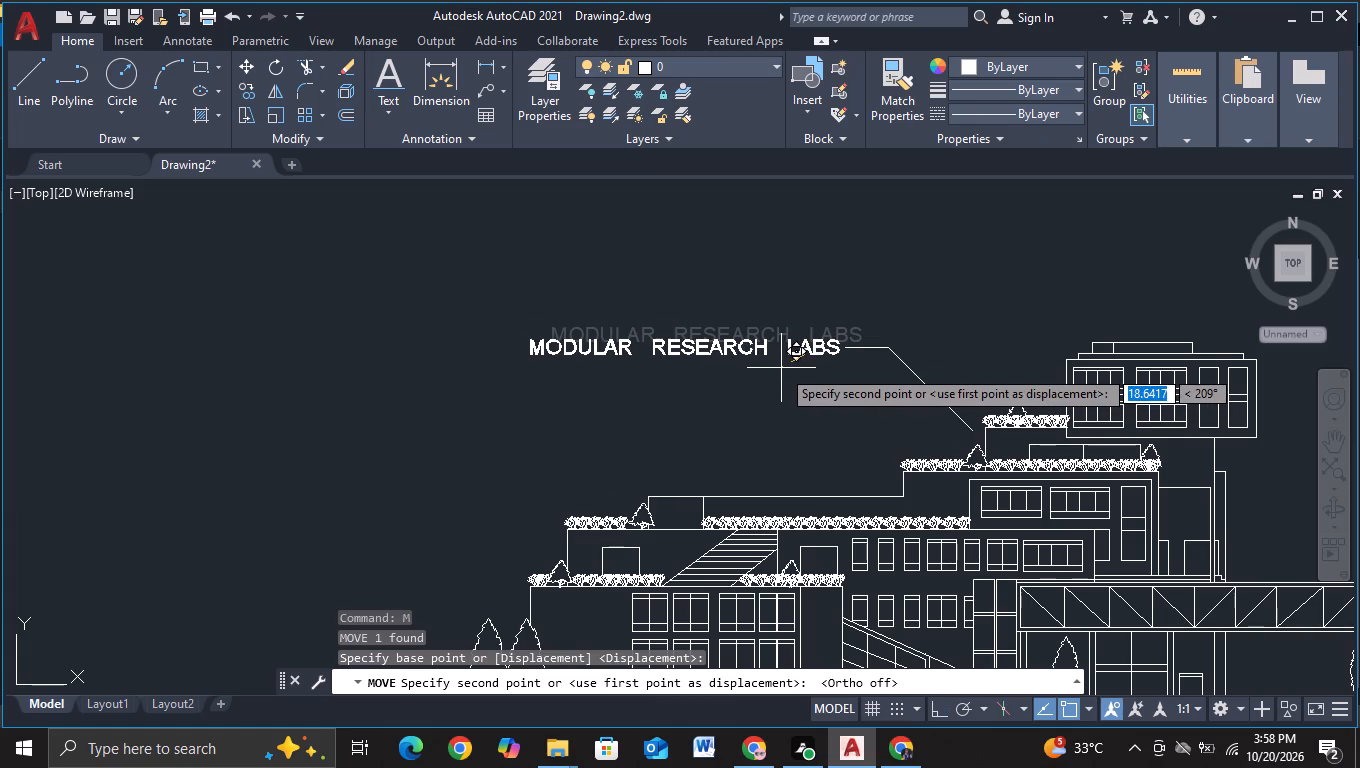
{"action": "left_click", "coordinate": [781, 368]}
Reword the topmost MODULAR RESEARCH LABS copy beside the rightmost elevation as SKYBRIDGE.
{"action": "scroll", "coordinate": [781, 368], "scroll_direction": "down", "scroll_amount": 2}
{"action": "middle_click_drag", "start_coordinate": [783, 390], "coordinate": [381, 374]}
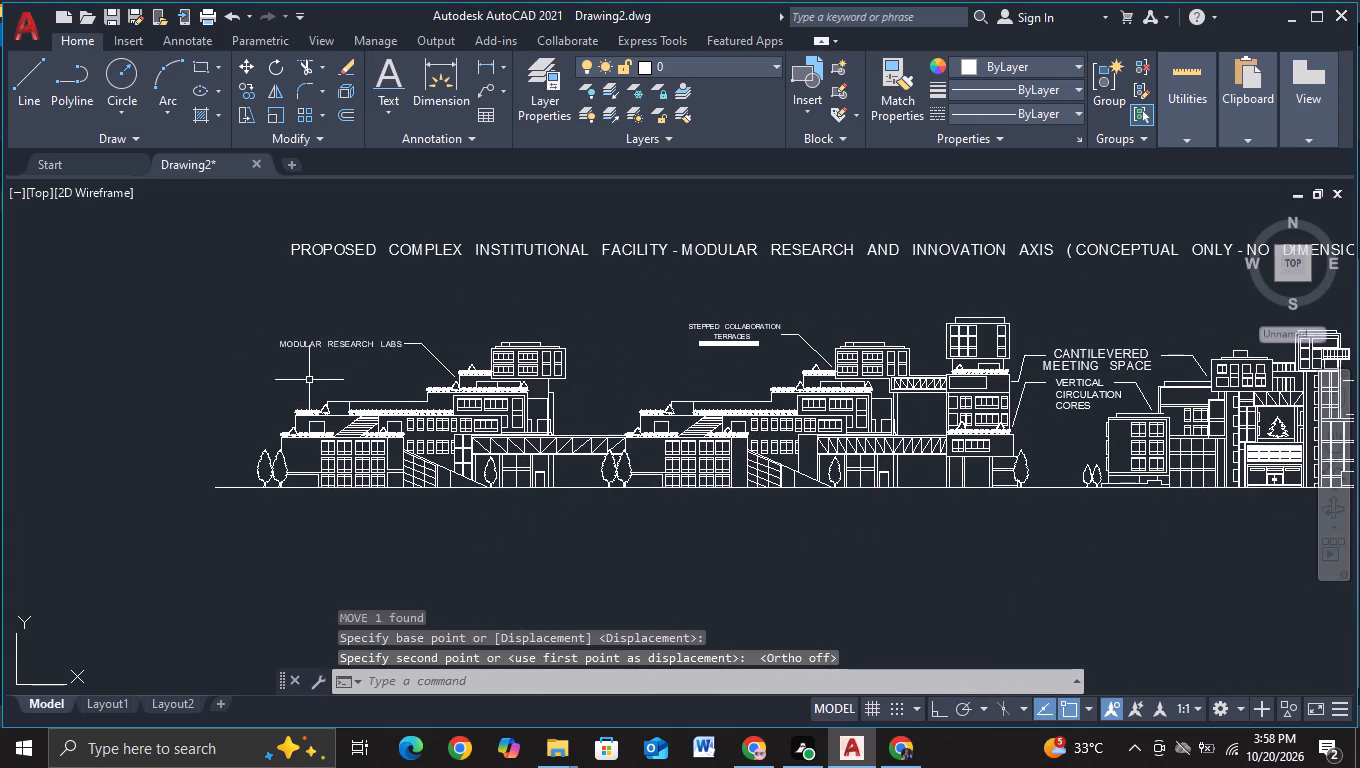
{"action": "middle_click_drag", "start_coordinate": [731, 533], "coordinate": [423, 485]}
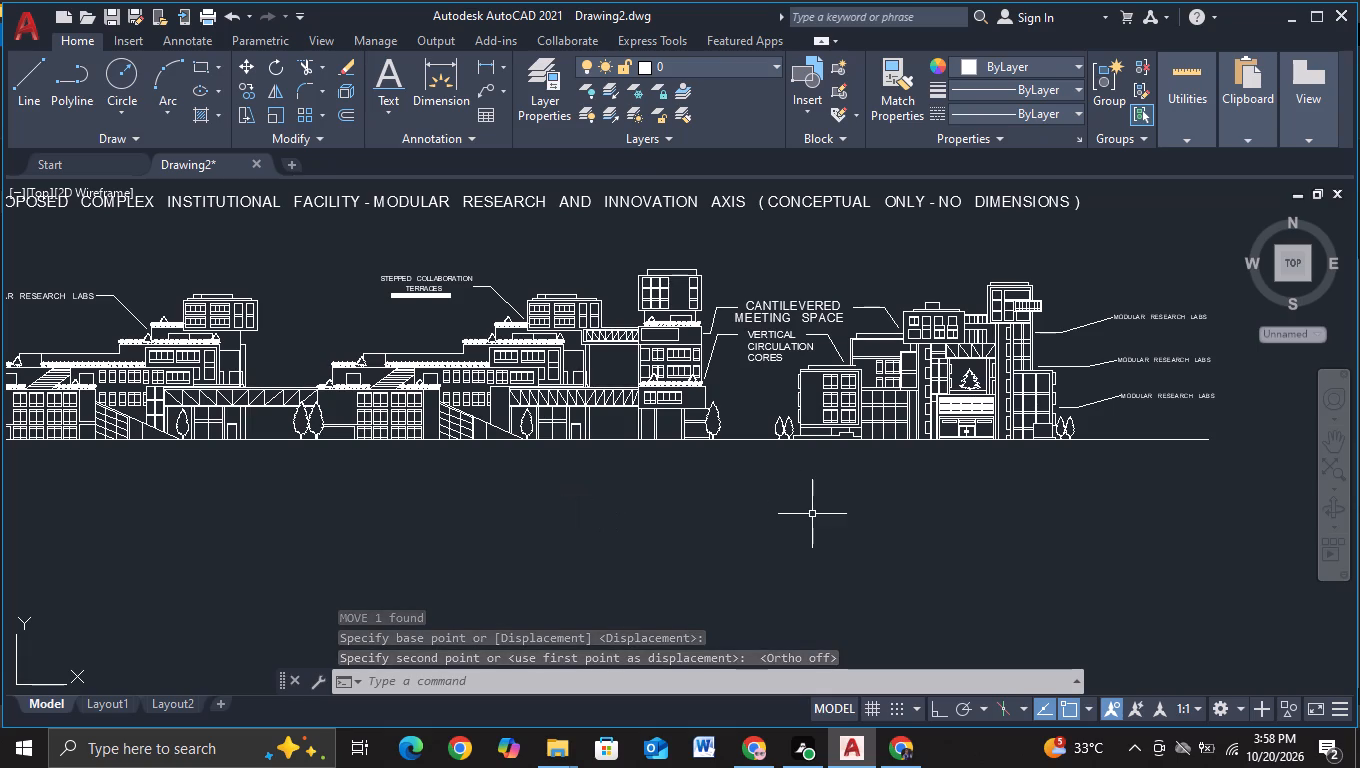
{"action": "middle_click_drag", "start_coordinate": [812, 514], "coordinate": [570, 502]}
{"action": "middle_click_drag", "start_coordinate": [927, 508], "coordinate": [748, 516]}
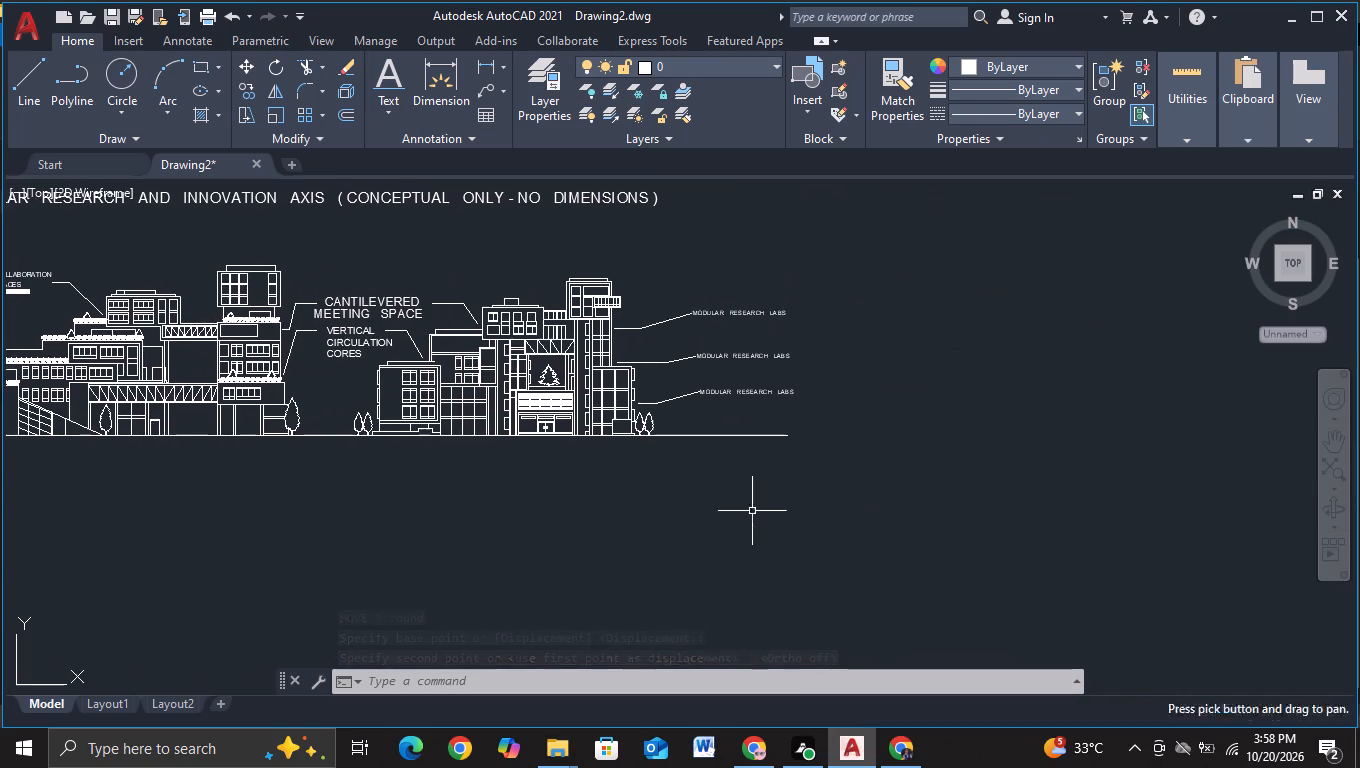
{"action": "scroll", "coordinate": [818, 464], "scroll_direction": "up", "scroll_amount": 1}
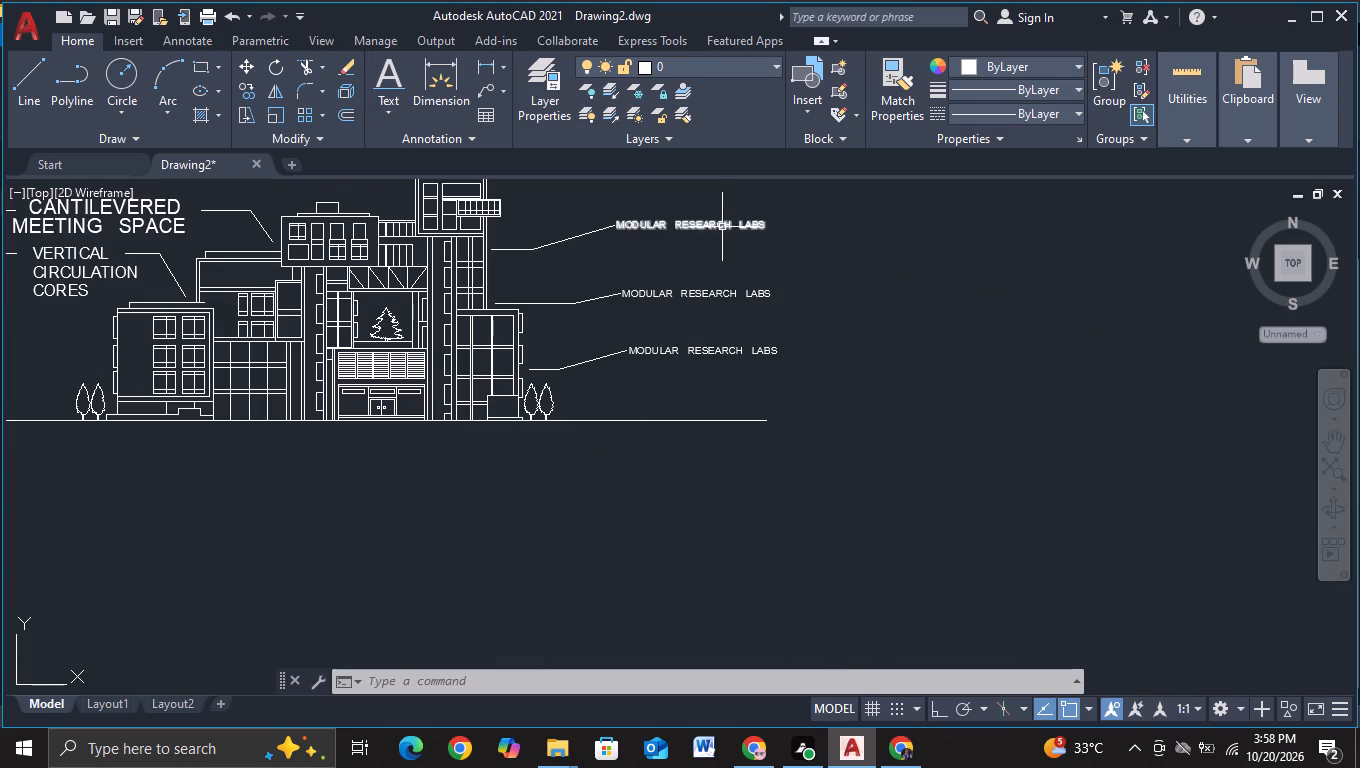
{"action": "left_click", "coordinate": [719, 226]}
{"action": "right_click", "coordinate": [719, 226]}
{"action": "left_click", "coordinate": [812, 257]}
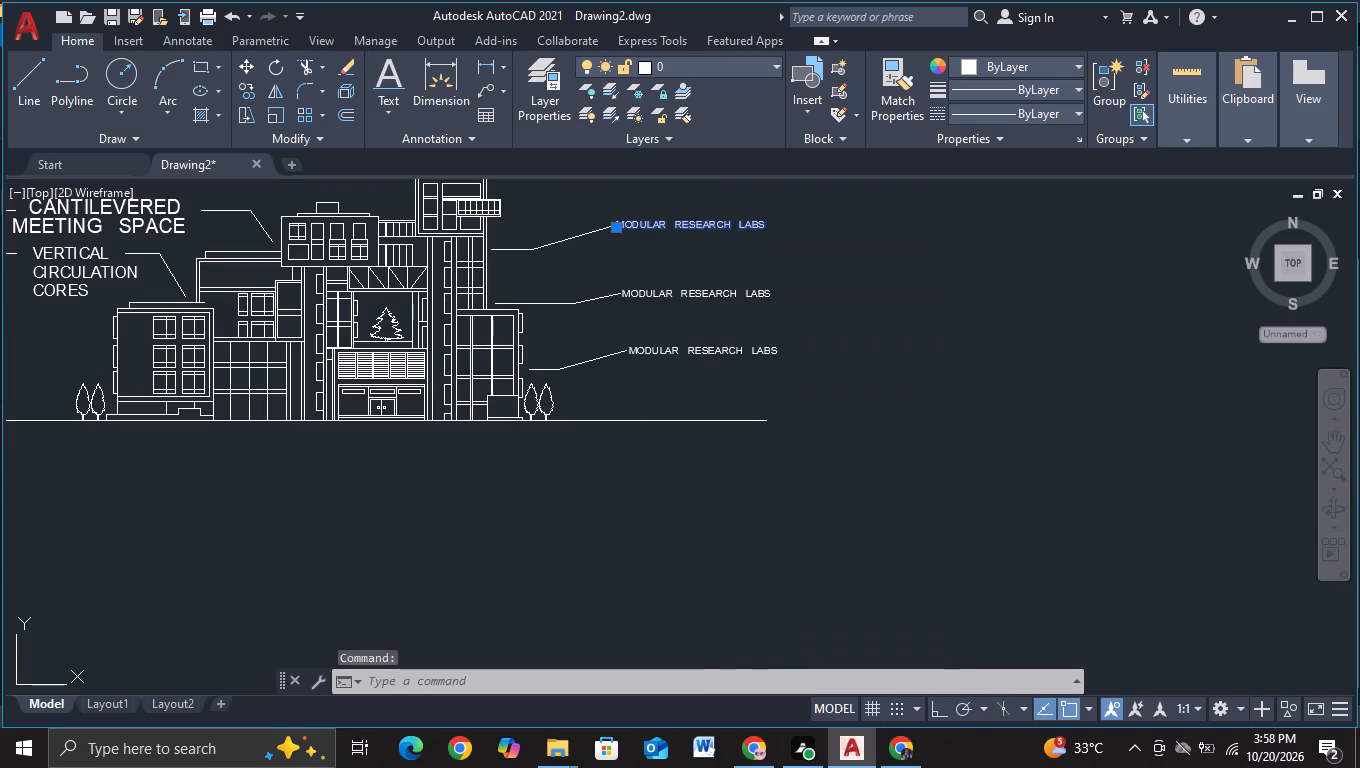
{"action": "key", "text": "BackSpace"}
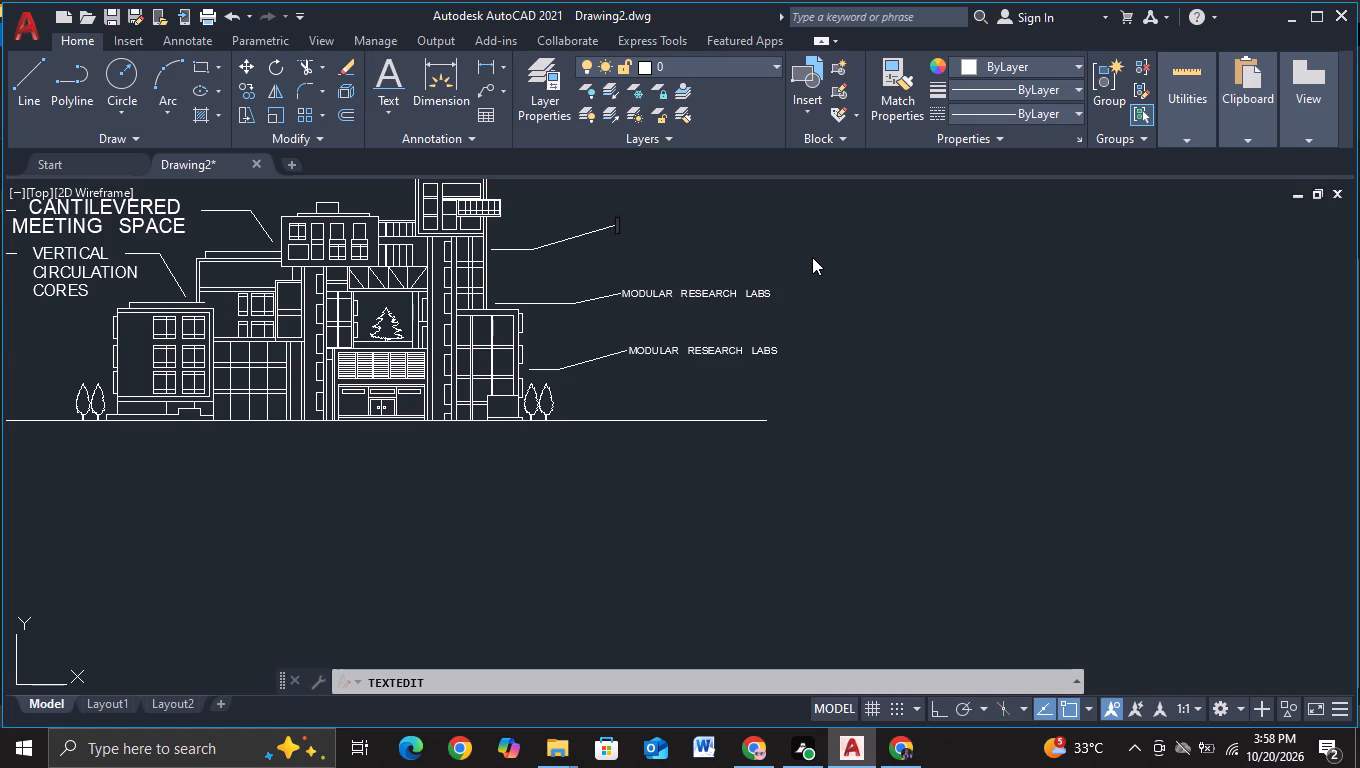
{"action": "key", "text": "s"}
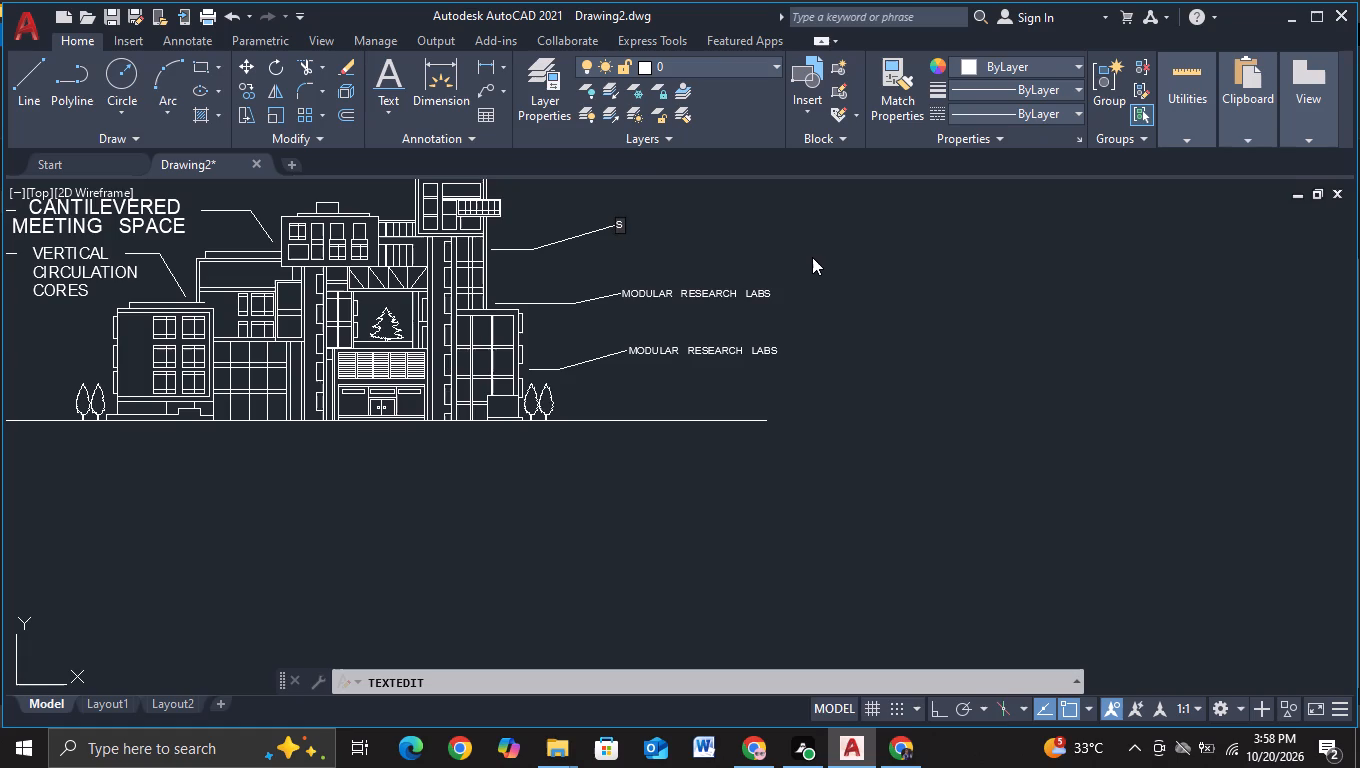
{"action": "type", "text": "KY"}
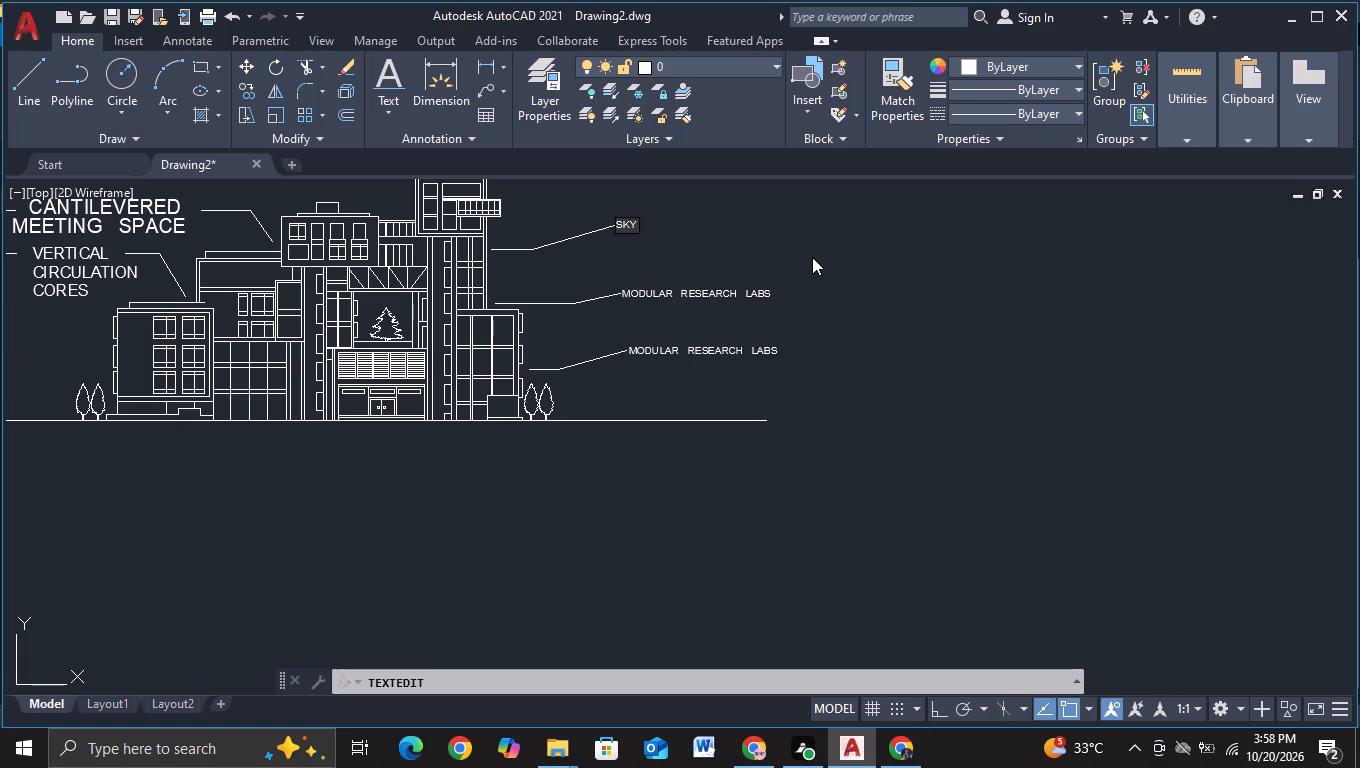
{"action": "key", "text": "b"}
{"action": "key", "text": "r"}
{"action": "key", "text": "i"}
{"action": "type", "text": "DGE"}
{"action": "key", "text": "Return"}
{"action": "key", "text": "Escape"}
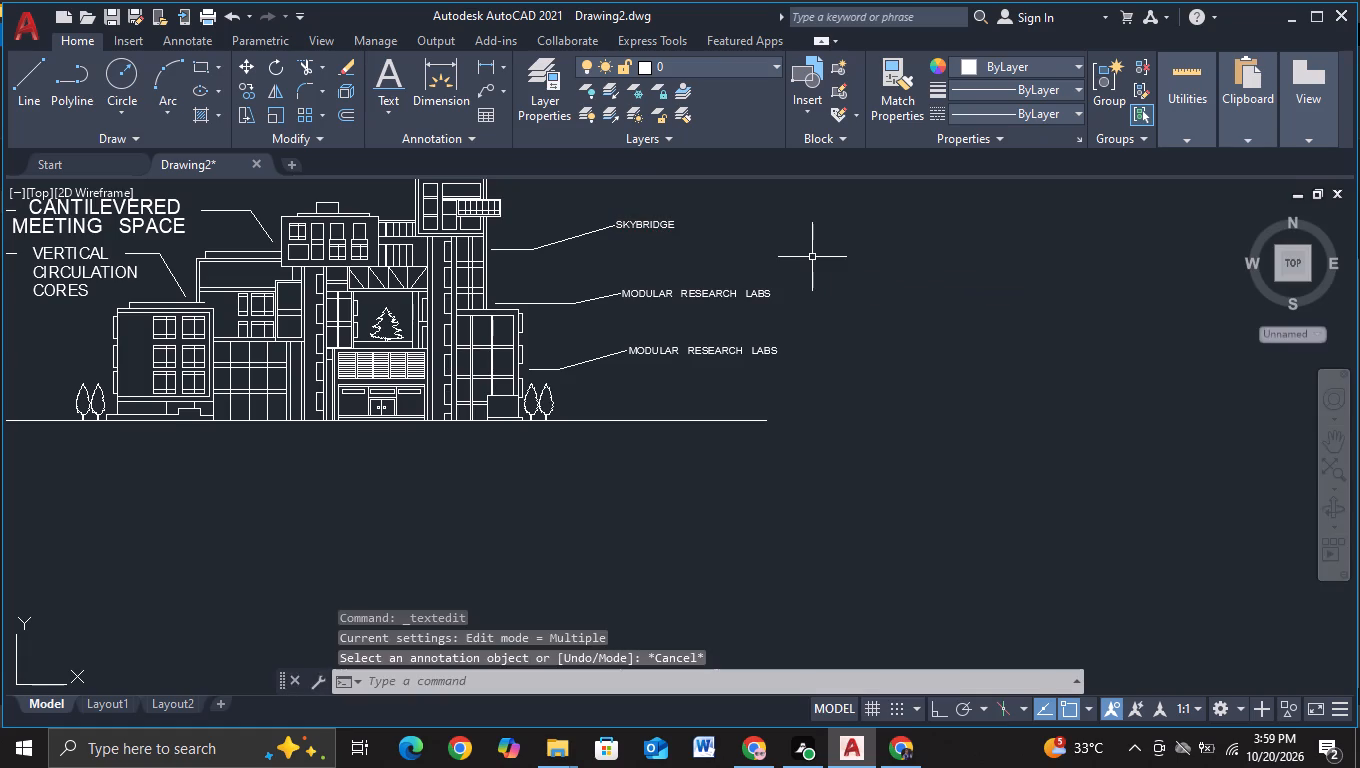
Move the SKYBRIDGE label horizontally about 55 units away from its leader with Ortho on.
{"action": "scroll", "coordinate": [702, 282], "scroll_direction": "up", "scroll_amount": 2}
{"action": "middle_click_drag", "start_coordinate": [619, 231], "coordinate": [673, 506]}
{"action": "left_click_drag", "start_coordinate": [508, 355], "coordinate": [507, 372]}
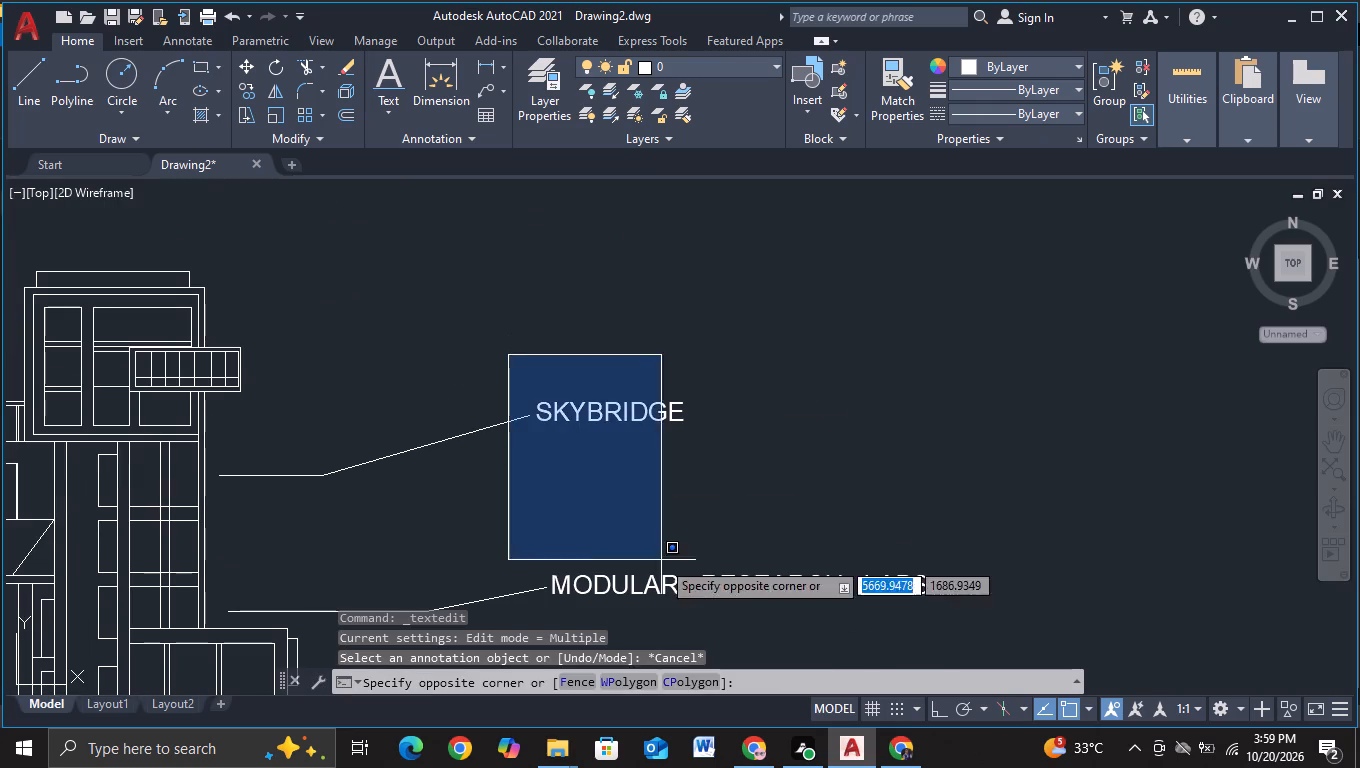
{"action": "left_click", "coordinate": [736, 493]}
{"action": "key", "text": "m"}
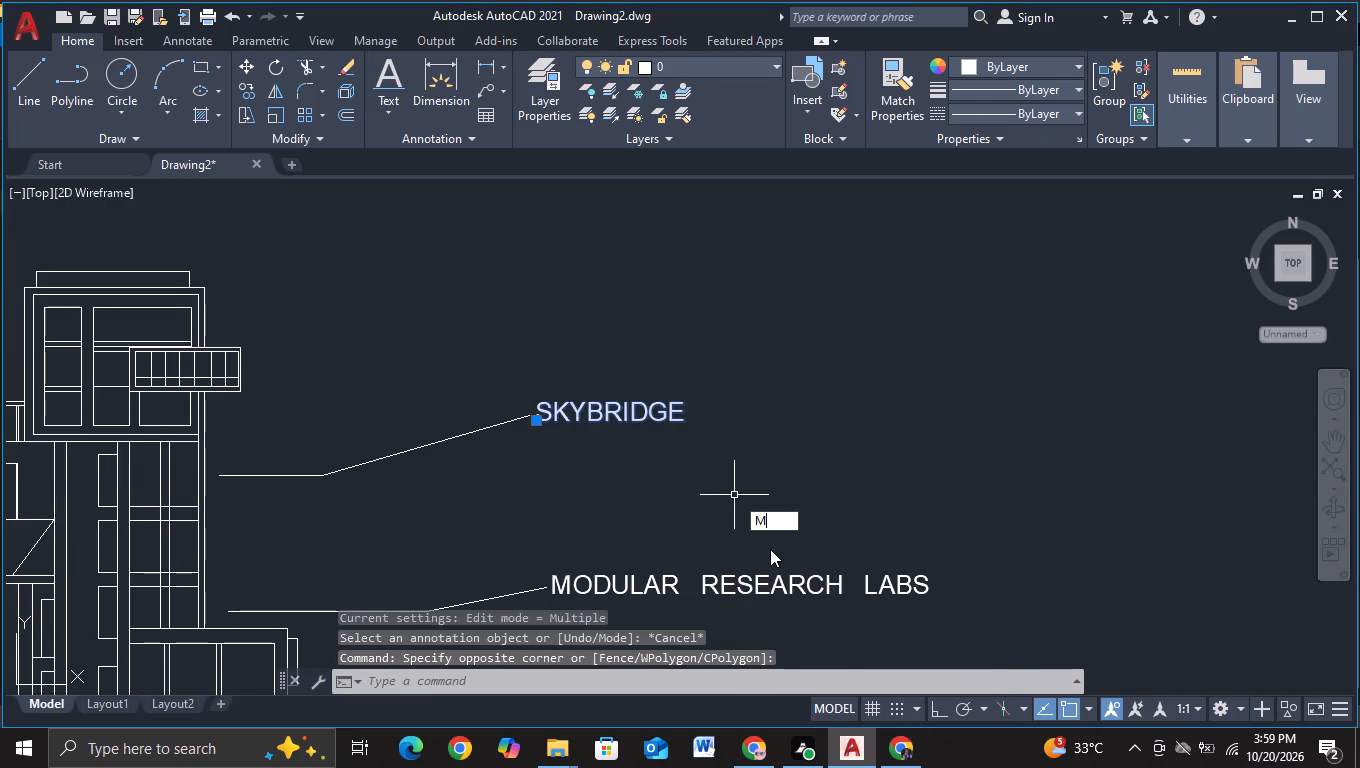
{"action": "left_click", "coordinate": [789, 540]}
{"action": "left_click", "coordinate": [621, 417]}
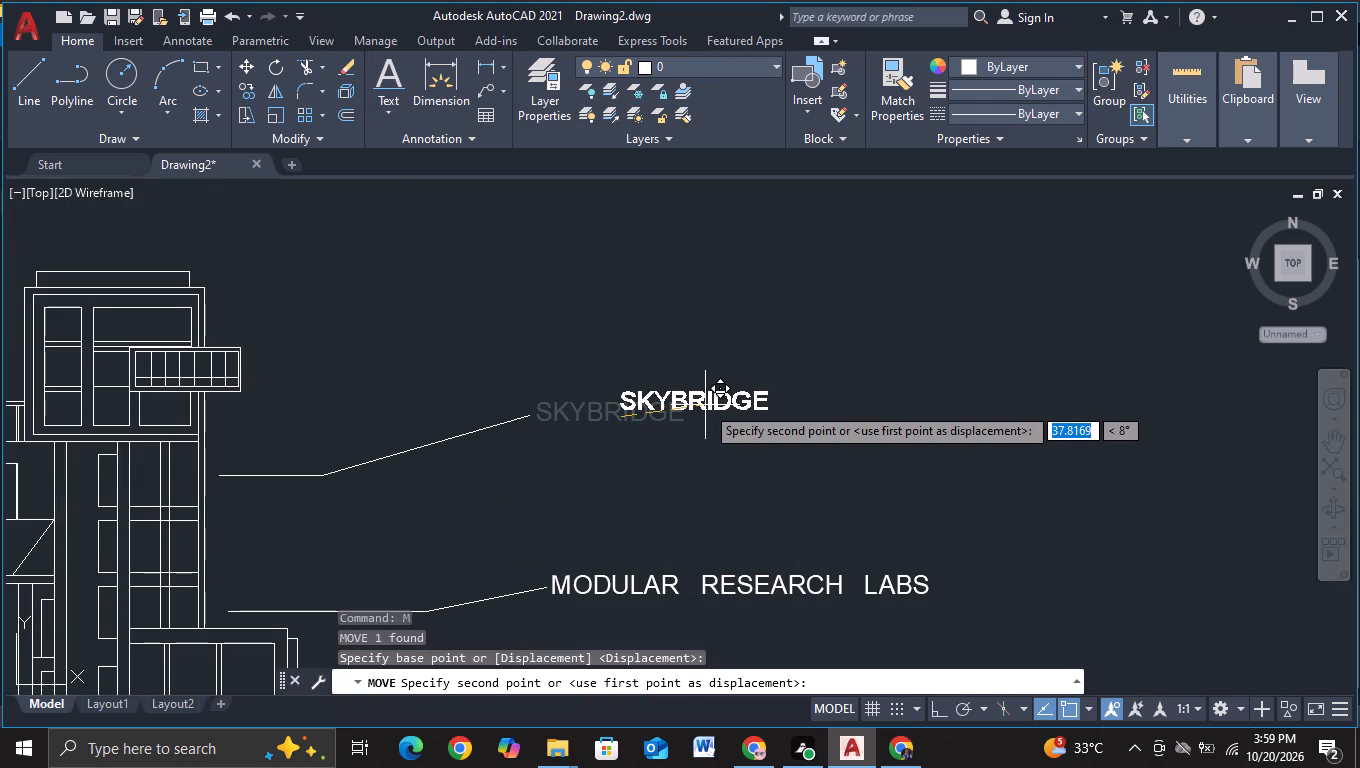
{"action": "key", "text": "F8"}
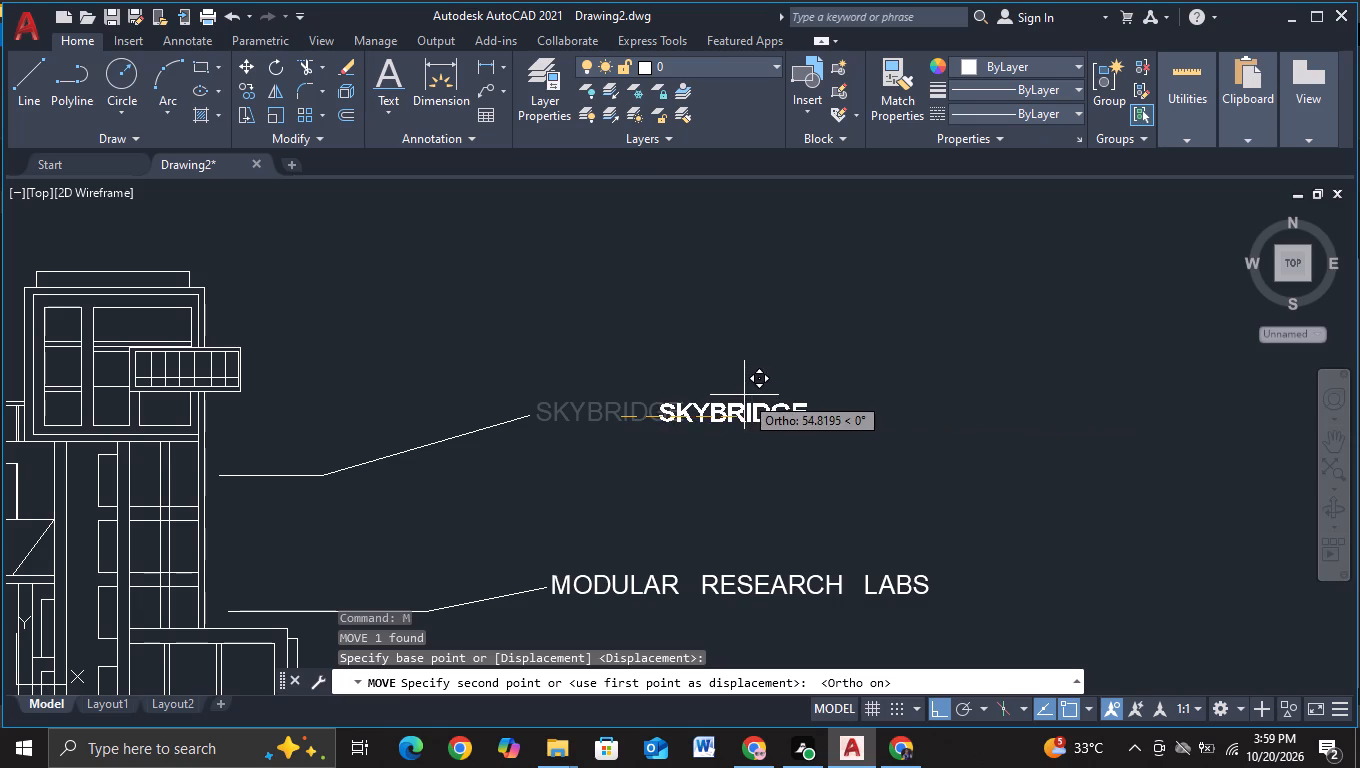
{"action": "left_click", "coordinate": [744, 395]}
Scale the SKYBRIDGE label up by eye to about twice its size, so it starts near its leader's end.
{"action": "left_click_drag", "start_coordinate": [626, 374], "coordinate": [663, 498]}
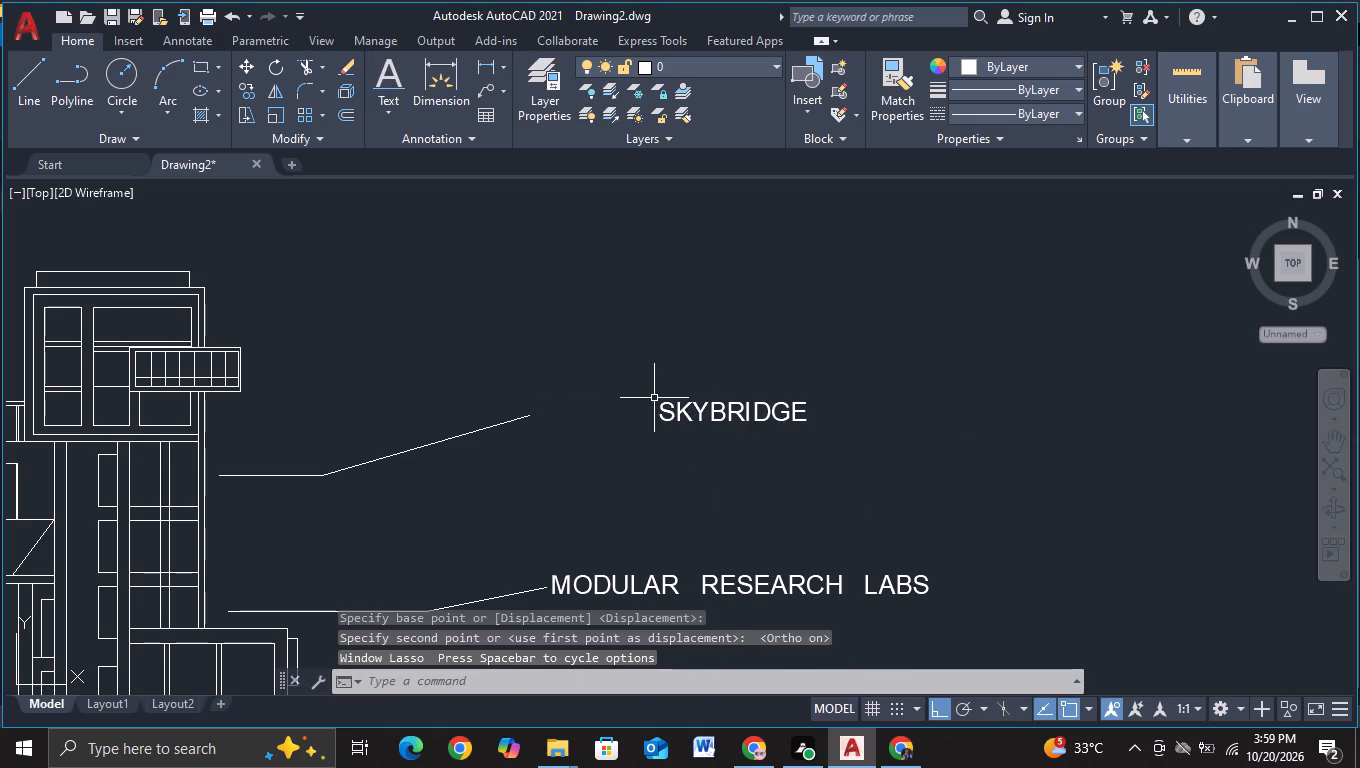
{"action": "left_click", "coordinate": [635, 379]}
{"action": "left_click", "coordinate": [862, 450]}
{"action": "key", "text": "s"}
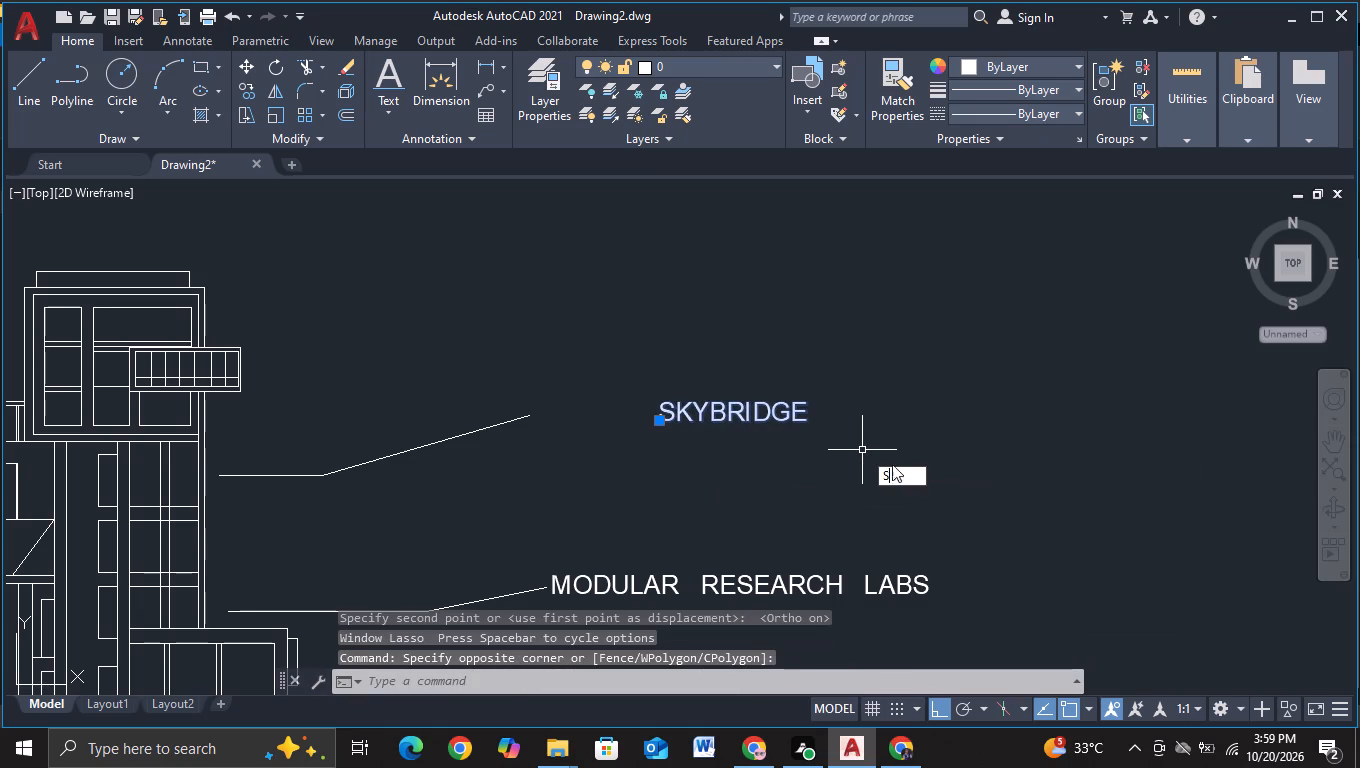
{"action": "left_click", "coordinate": [954, 512]}
{"action": "left_click", "coordinate": [773, 422]}
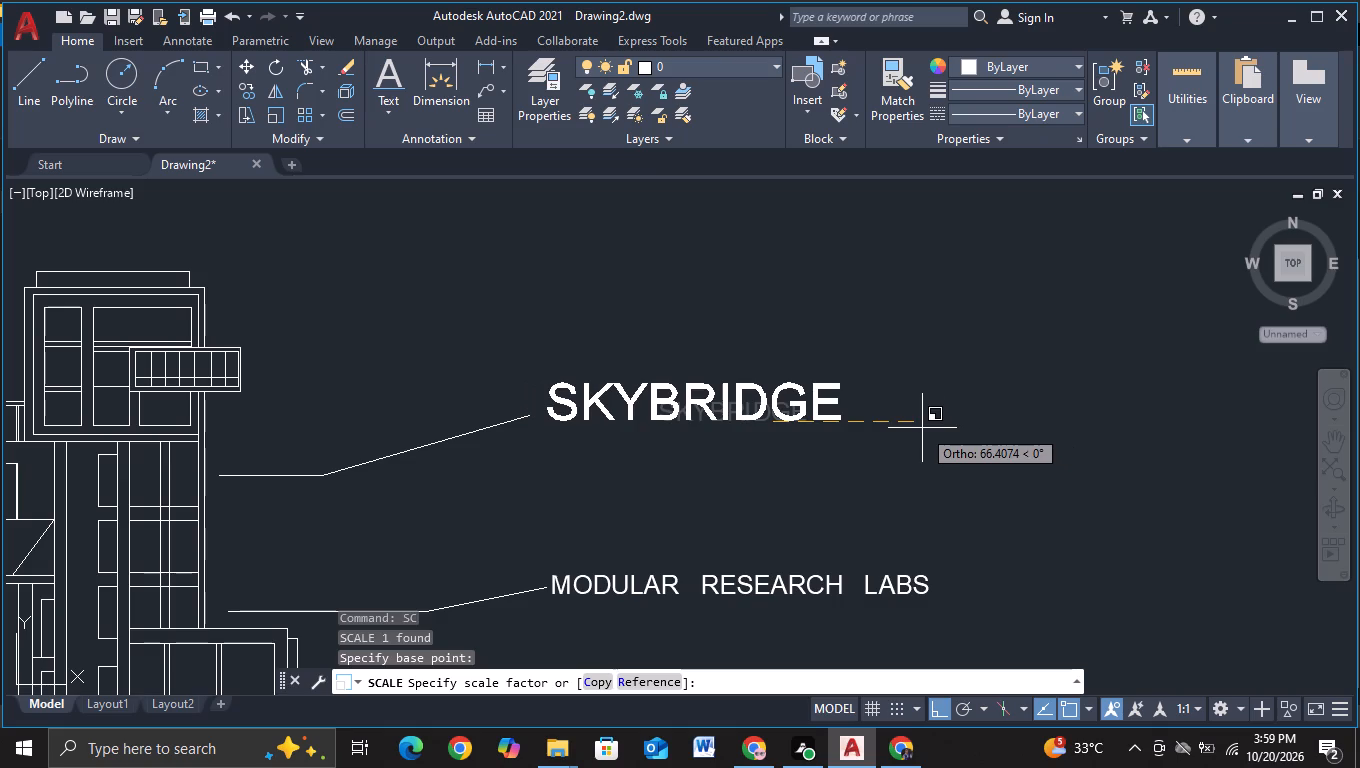
{"action": "left_click", "coordinate": [922, 428]}
Copy the SKYBRIDGE label straight down about 24 units with Ortho on, as a second line beneath it.
{"action": "left_click", "coordinate": [763, 395]}
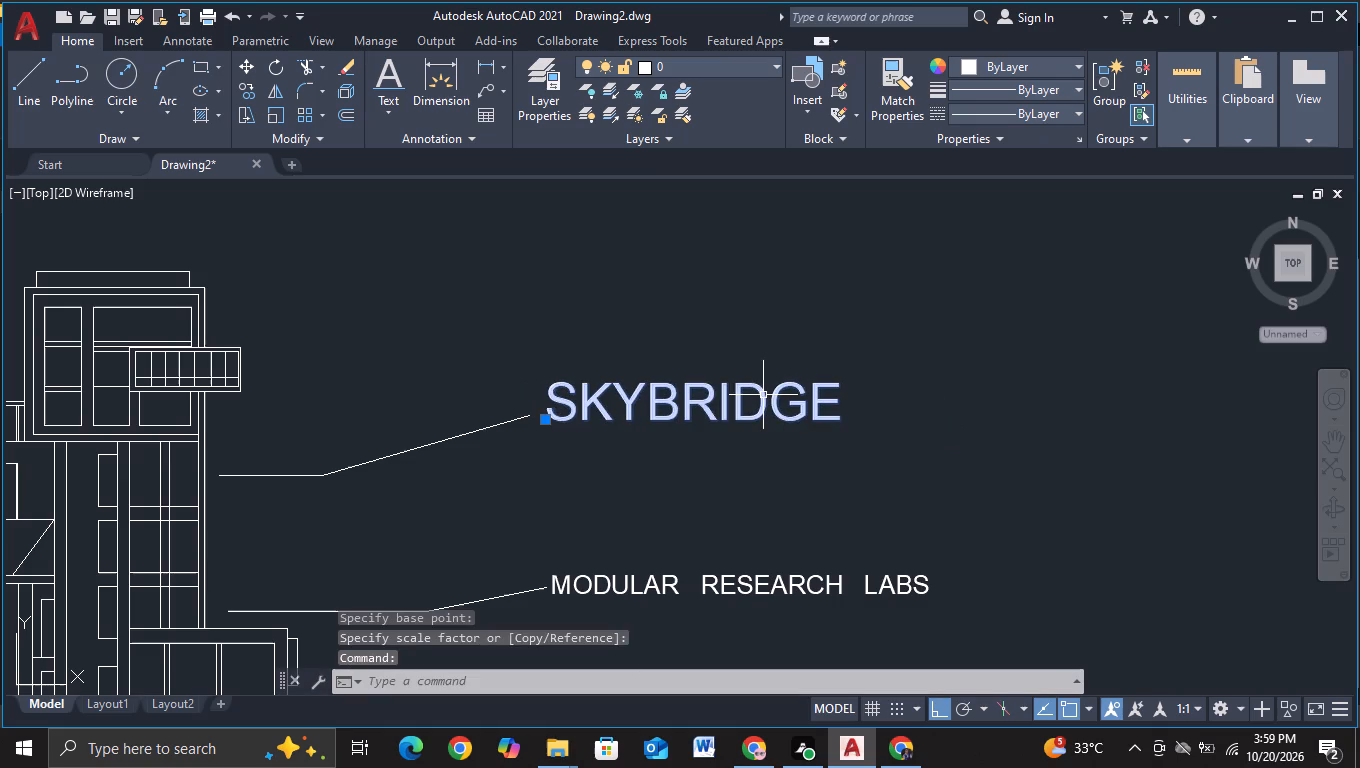
{"action": "key", "text": "c"}
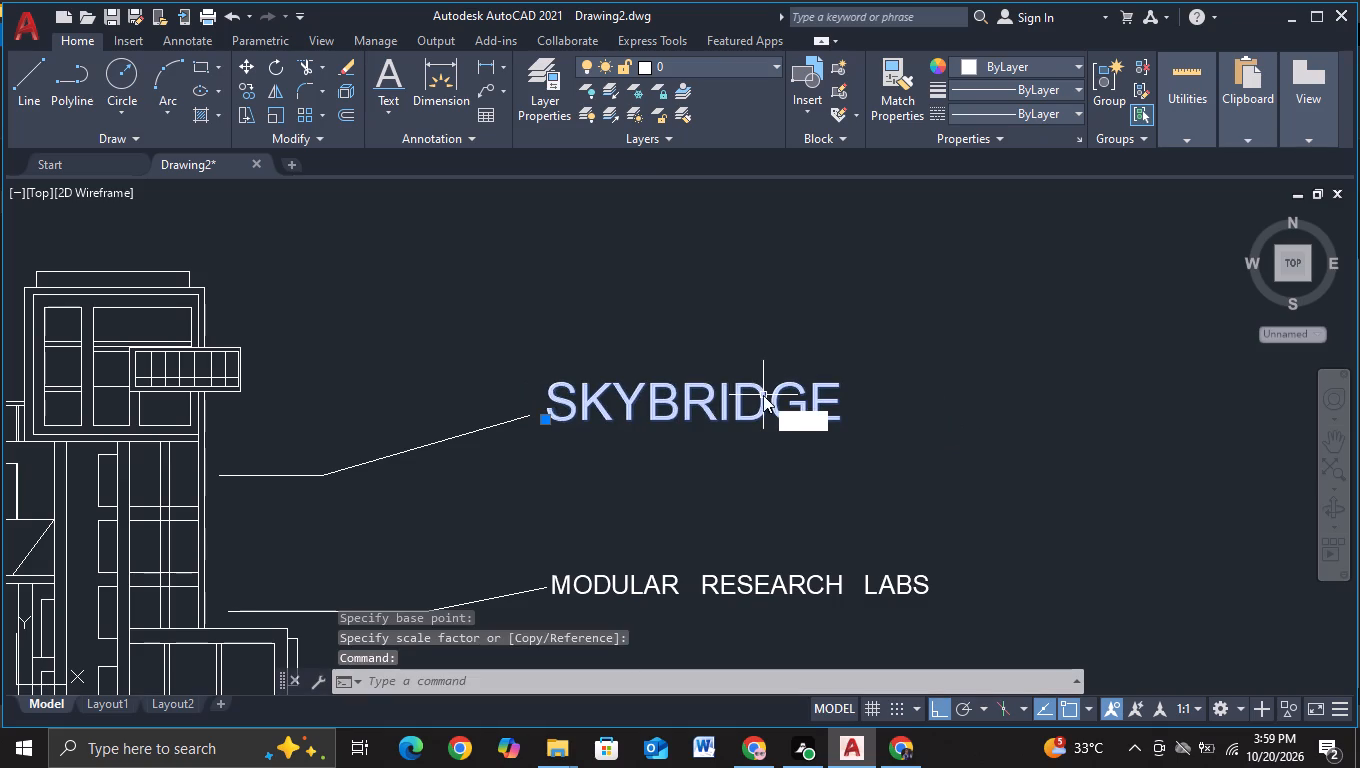
{"action": "left_click", "coordinate": [813, 453]}
{"action": "left_click", "coordinate": [786, 404]}
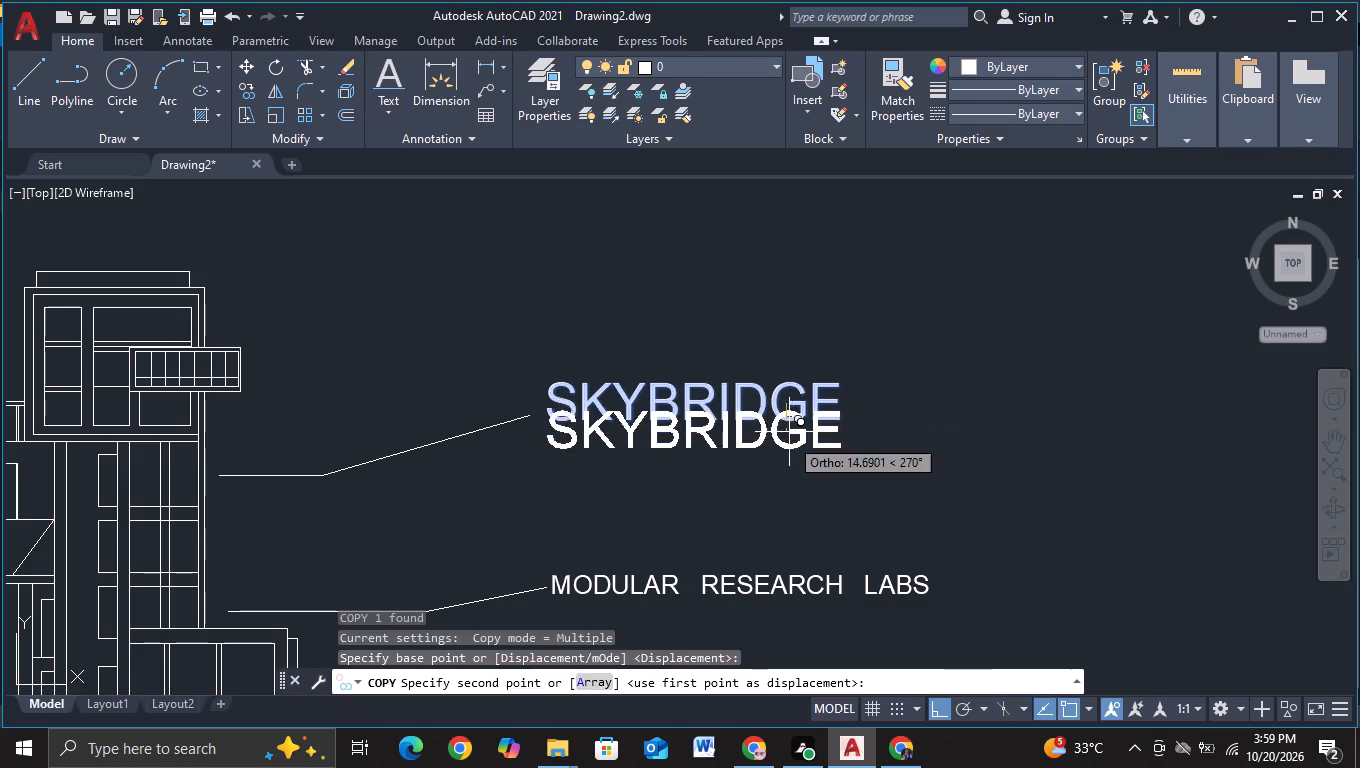
{"action": "left_click", "coordinate": [789, 458]}
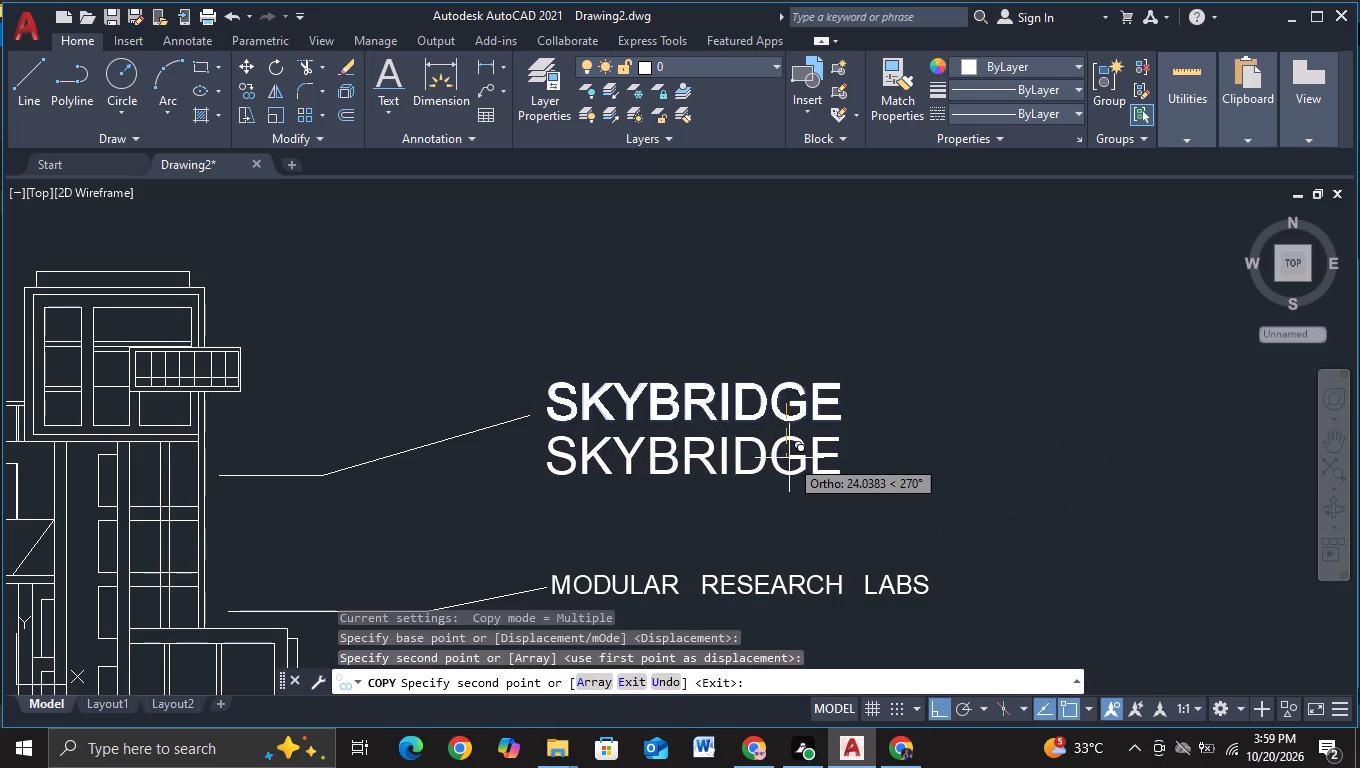
{"action": "key", "text": "Escape"}
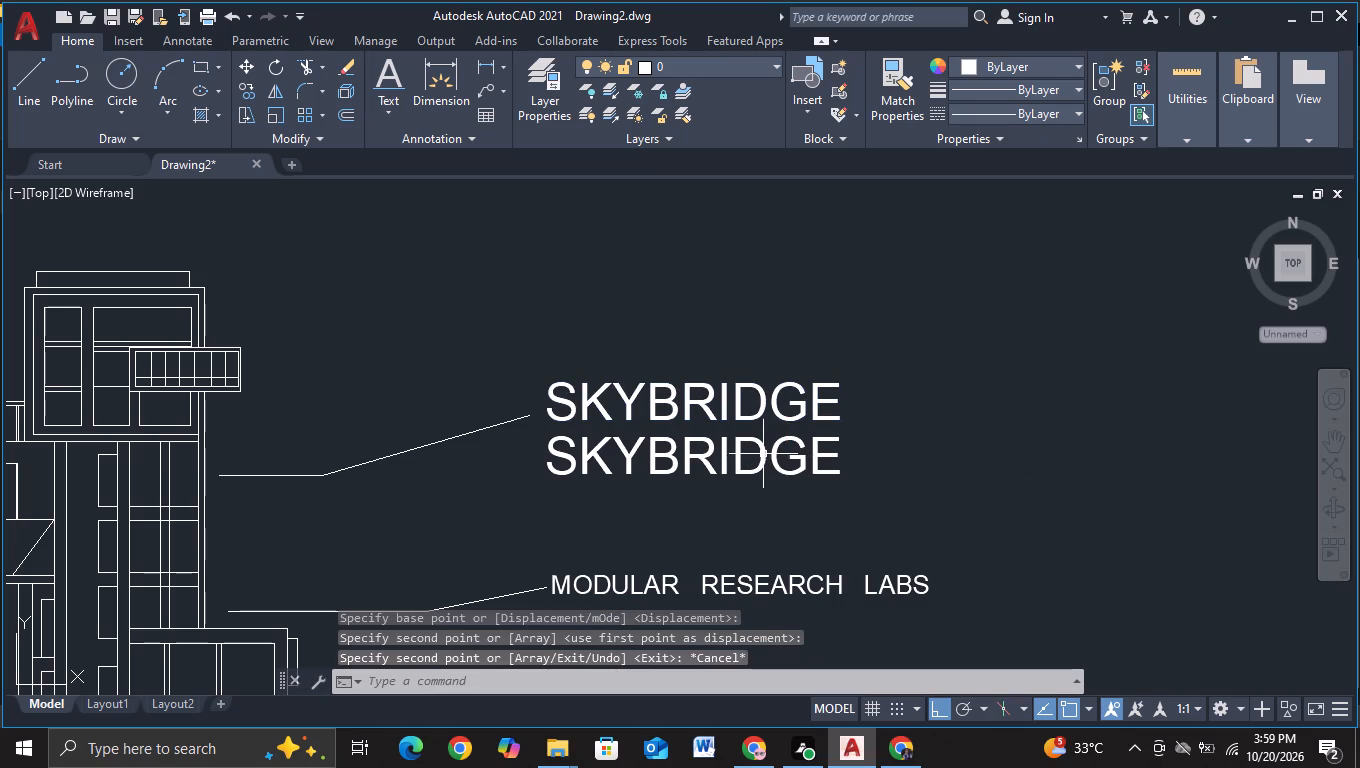
Reword the lower SKYBRIDGE copy as CONNECTIONS.
{"action": "left_click", "coordinate": [763, 454]}
{"action": "right_click", "coordinate": [763, 454]}
{"action": "left_click", "coordinate": [813, 254]}
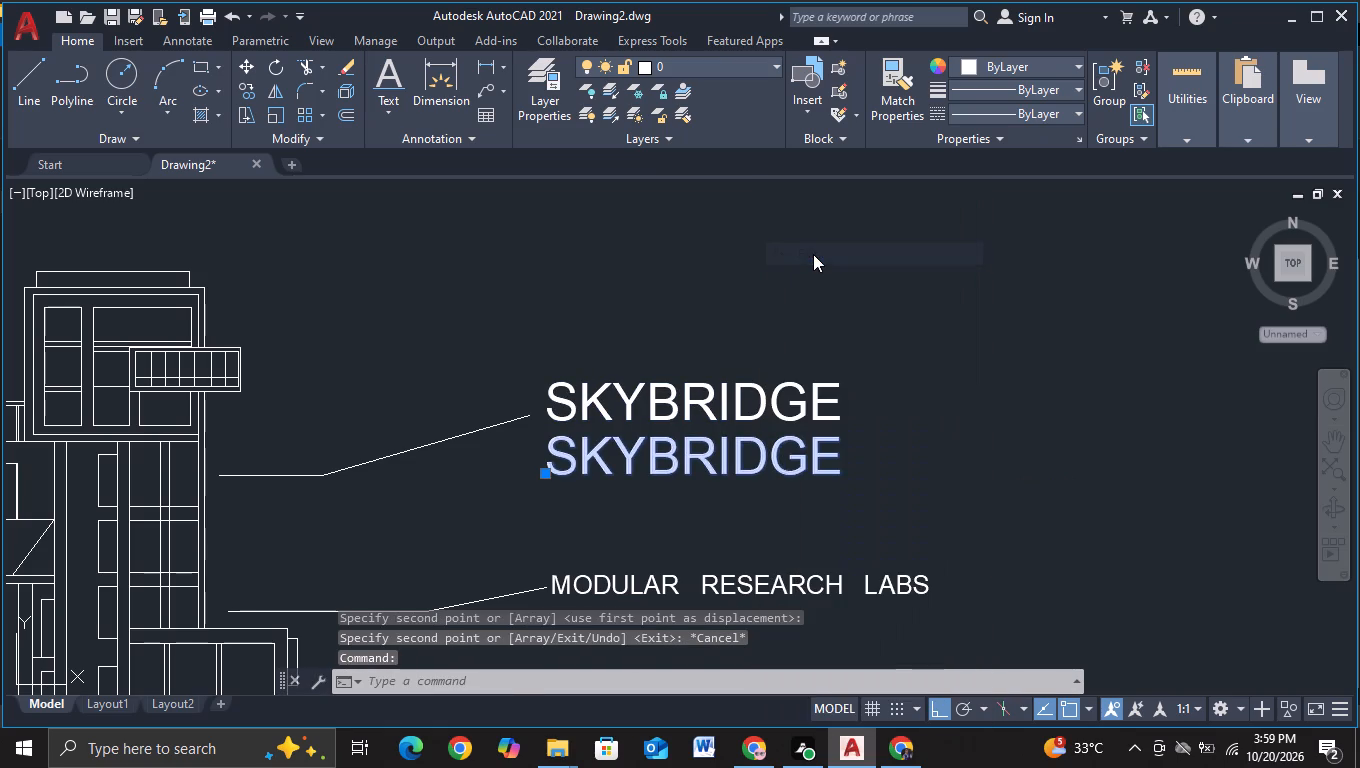
{"action": "key", "text": "BackSpace"}
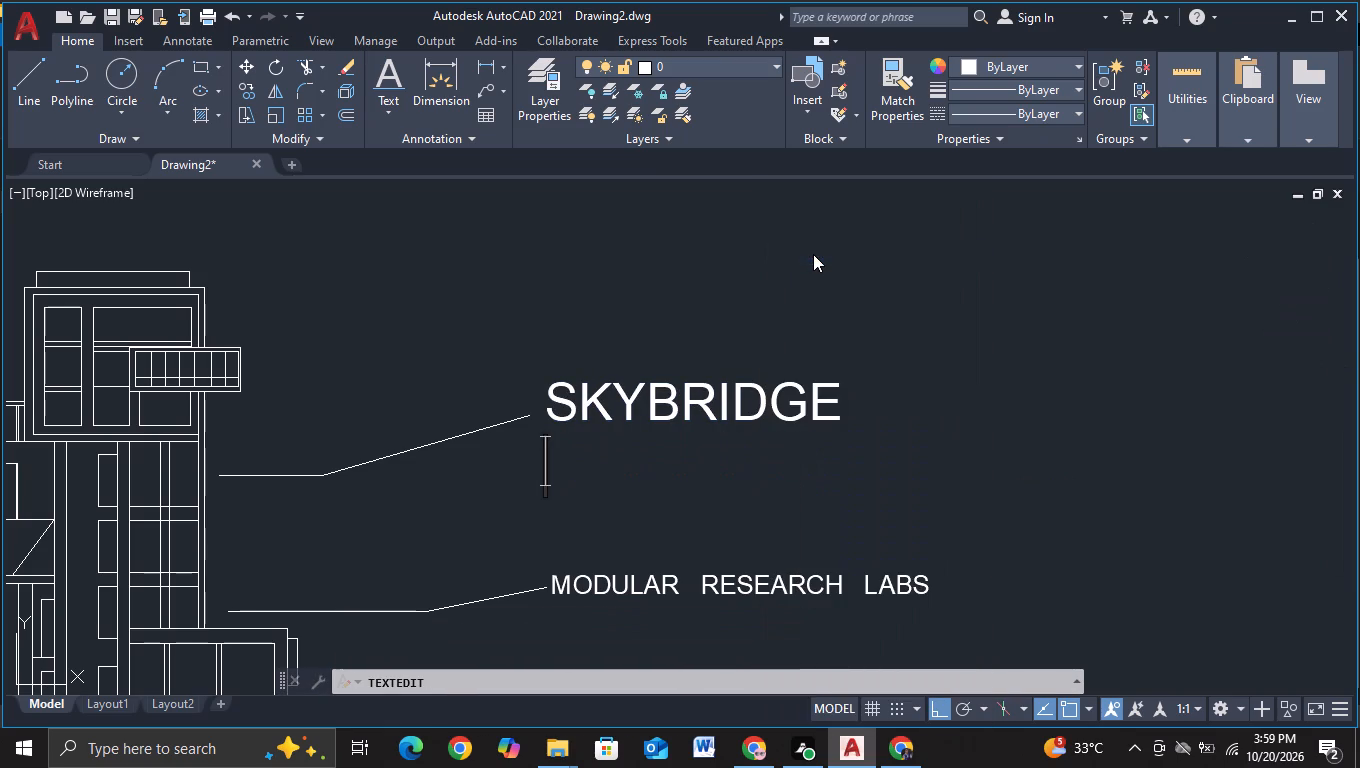
{"action": "type", "text": "CO"}
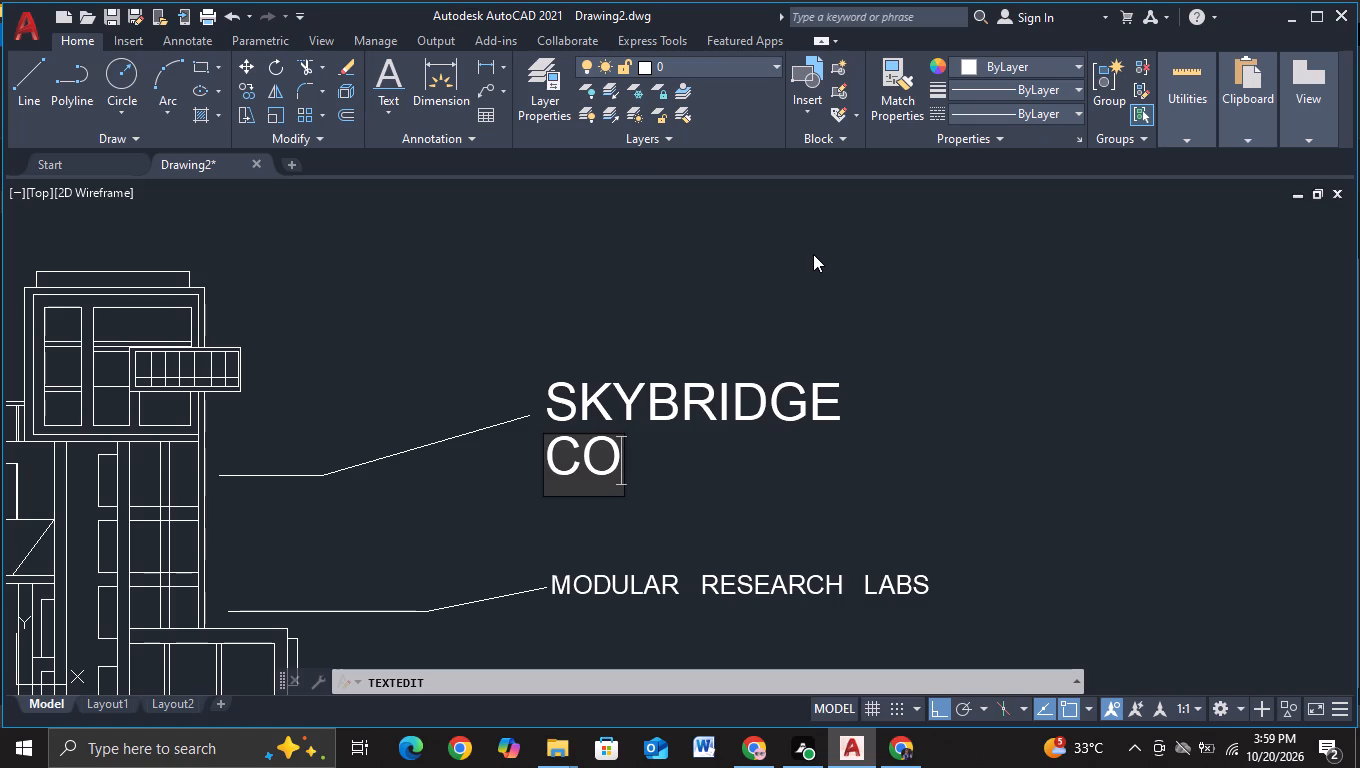
{"action": "type", "text": "NN"}
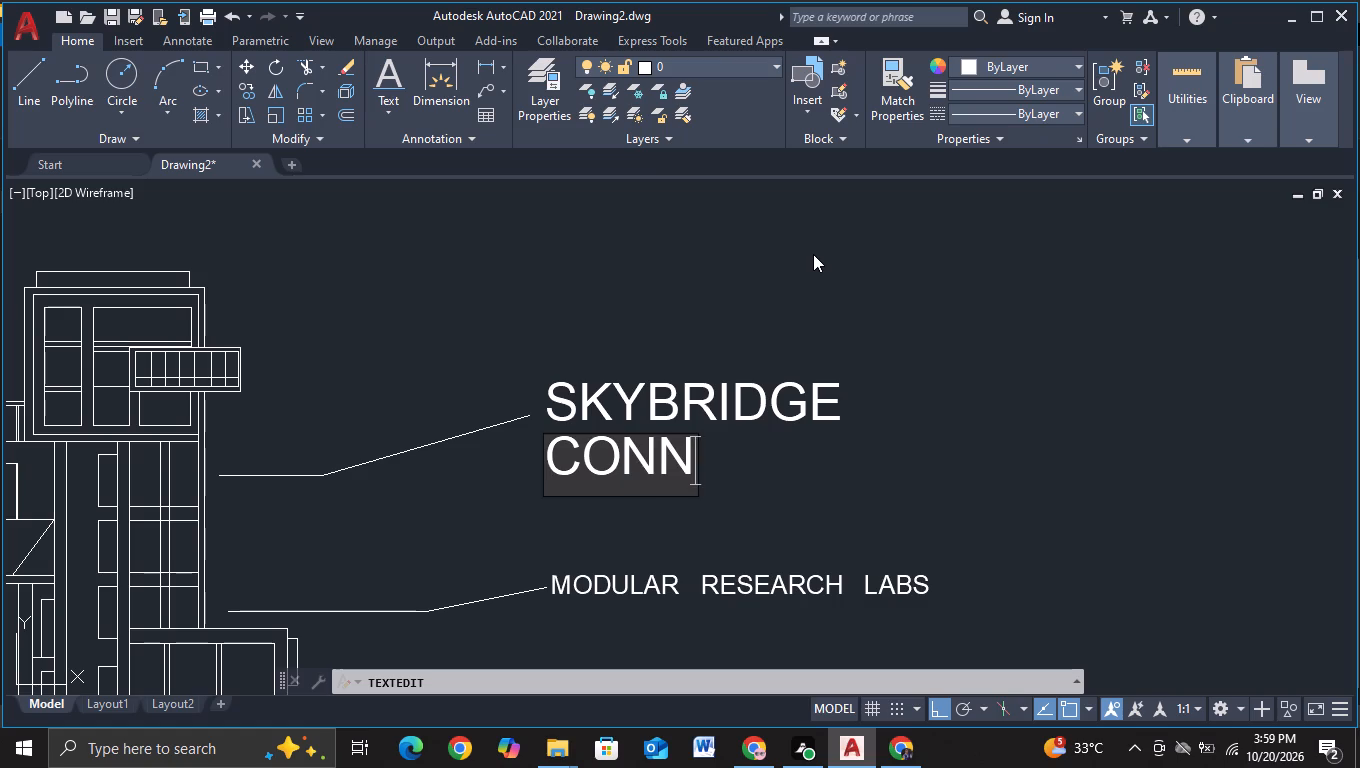
{"action": "type", "text": "EC"}
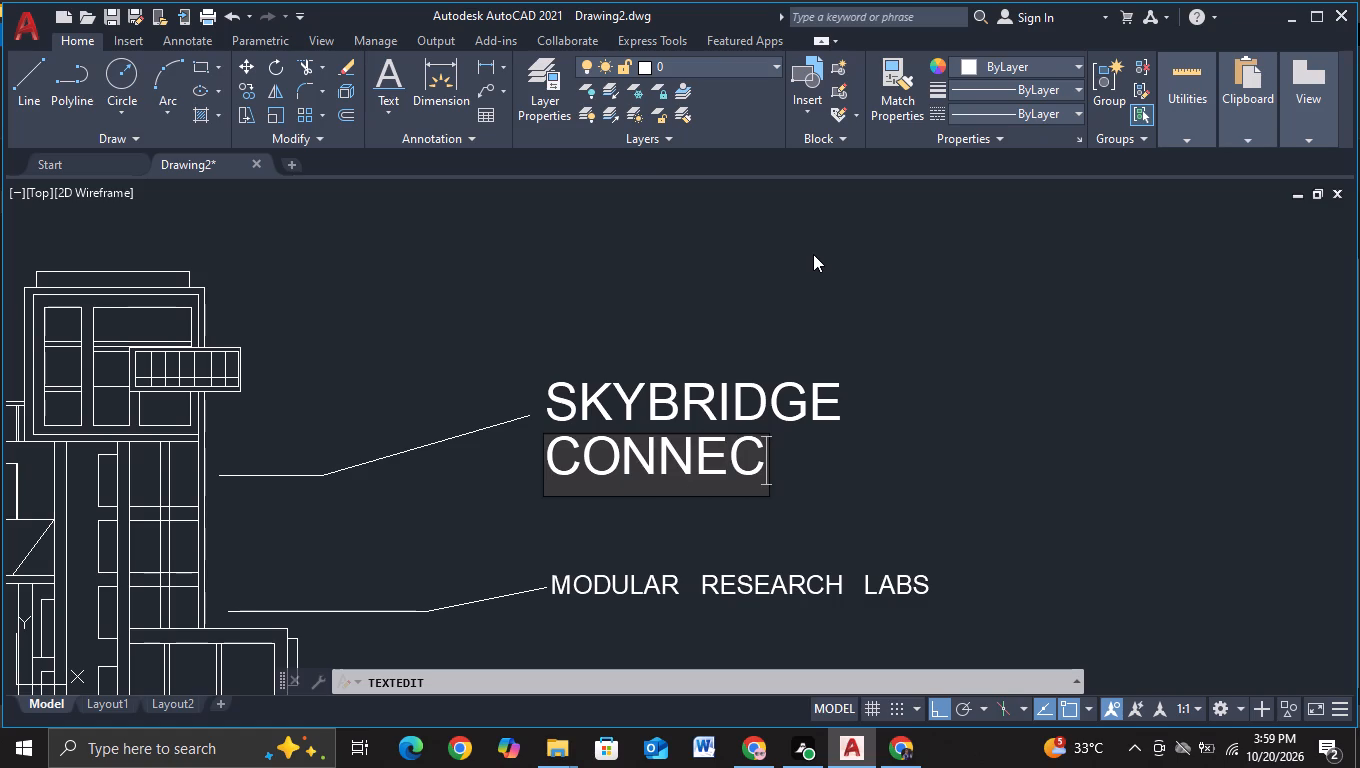
{"action": "type", "text": "TIONS"}
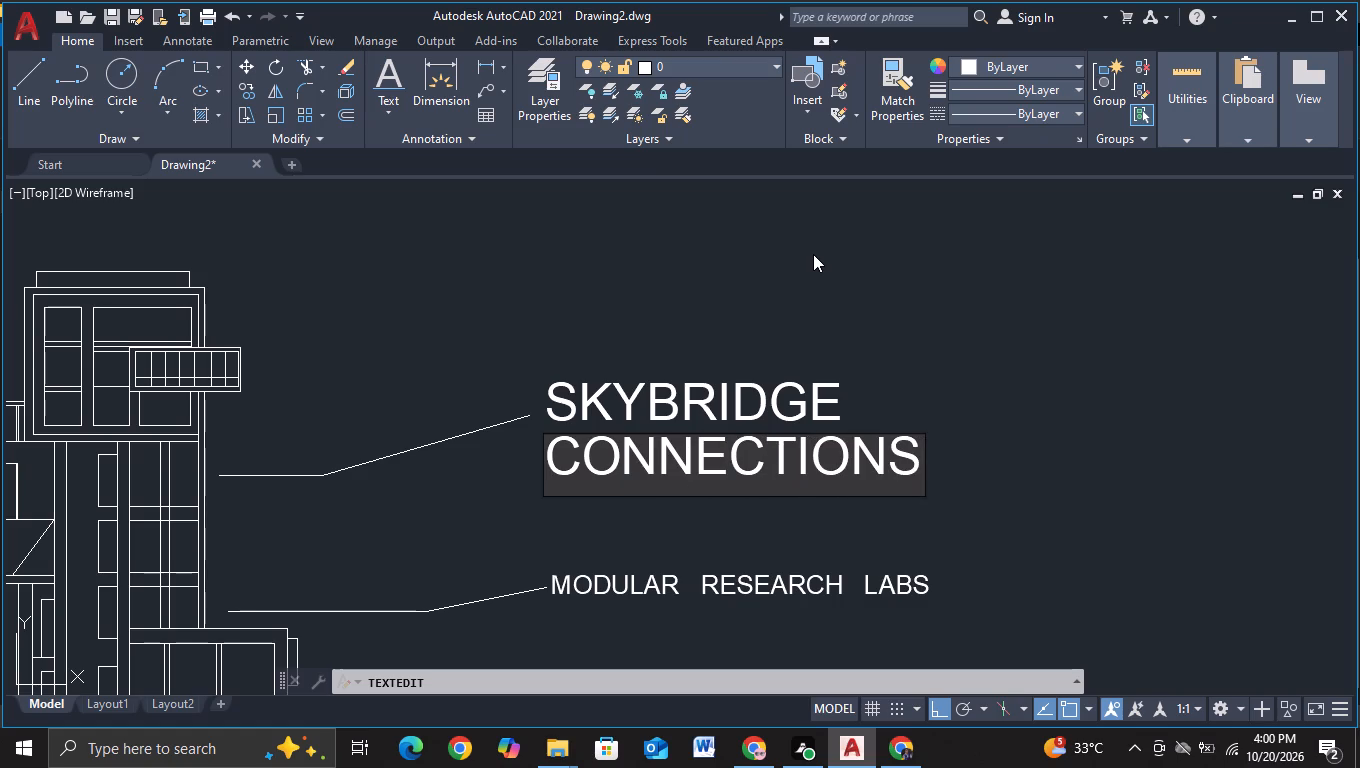
{"action": "key", "text": "Return"}
{"action": "key", "text": "Escape"}
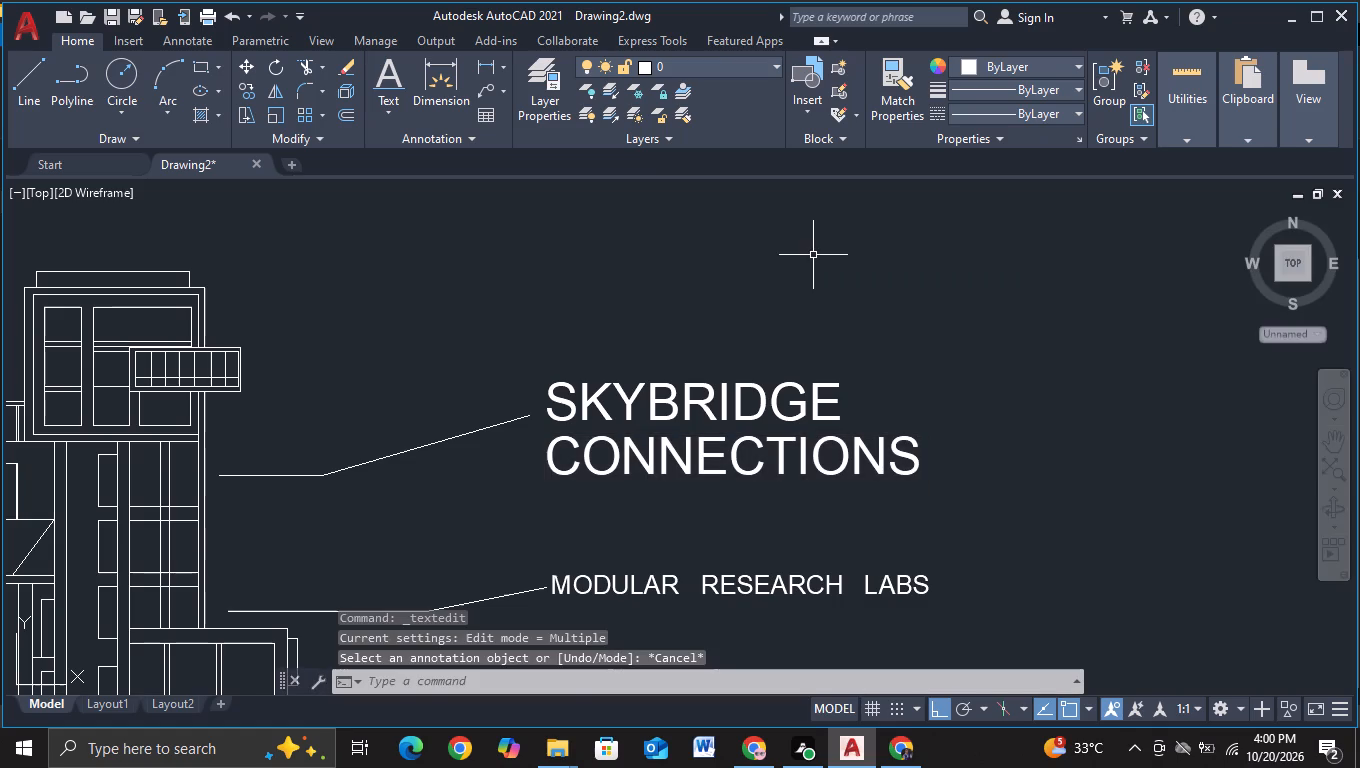
Reword the MODULAR RESEARCH LABS label directly below SKYBRIDGE CONNECTIONS as RECESSED.
{"action": "scroll", "coordinate": [916, 412], "scroll_direction": "down", "scroll_amount": 2}
{"action": "middle_click_drag", "start_coordinate": [944, 479], "coordinate": [955, 406]}
{"action": "scroll", "coordinate": [955, 406], "scroll_direction": "up", "scroll_amount": 2}
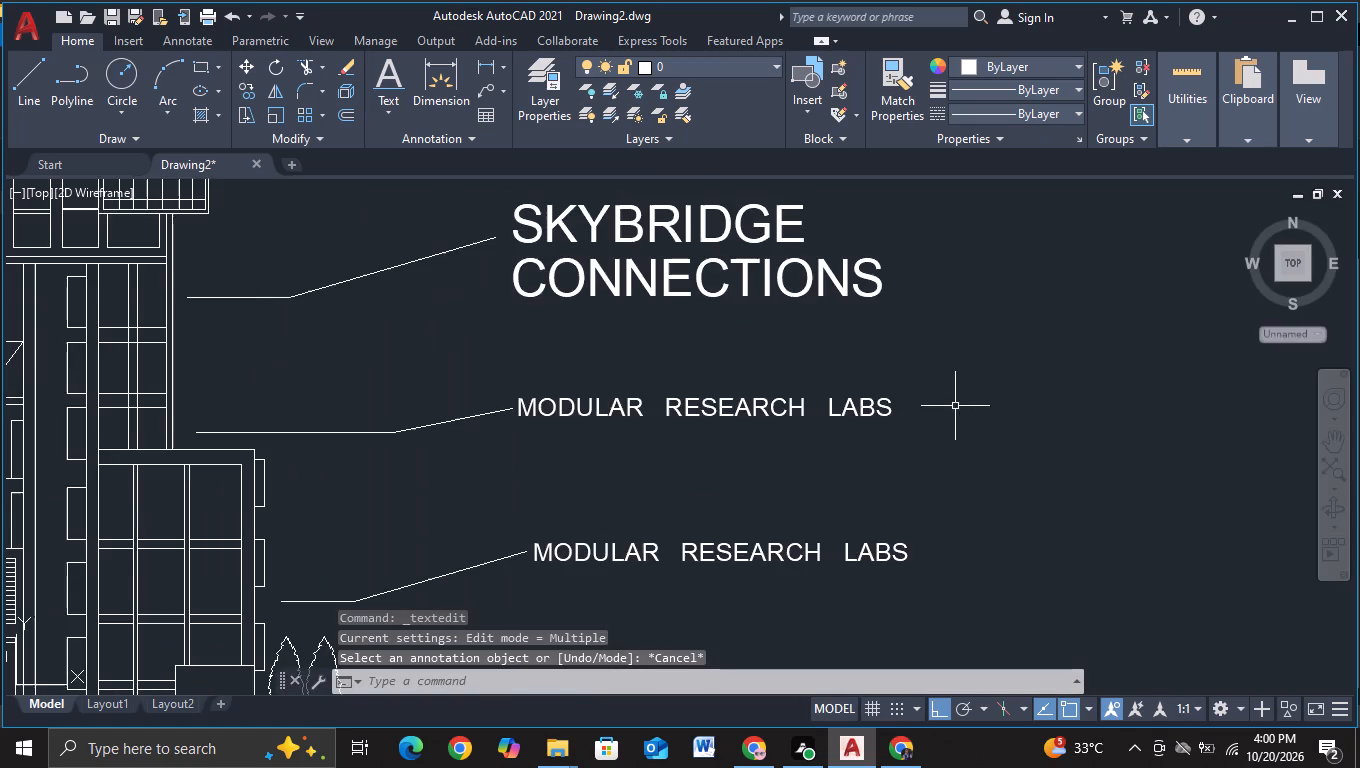
{"action": "middle_click_drag", "start_coordinate": [959, 421], "coordinate": [969, 472]}
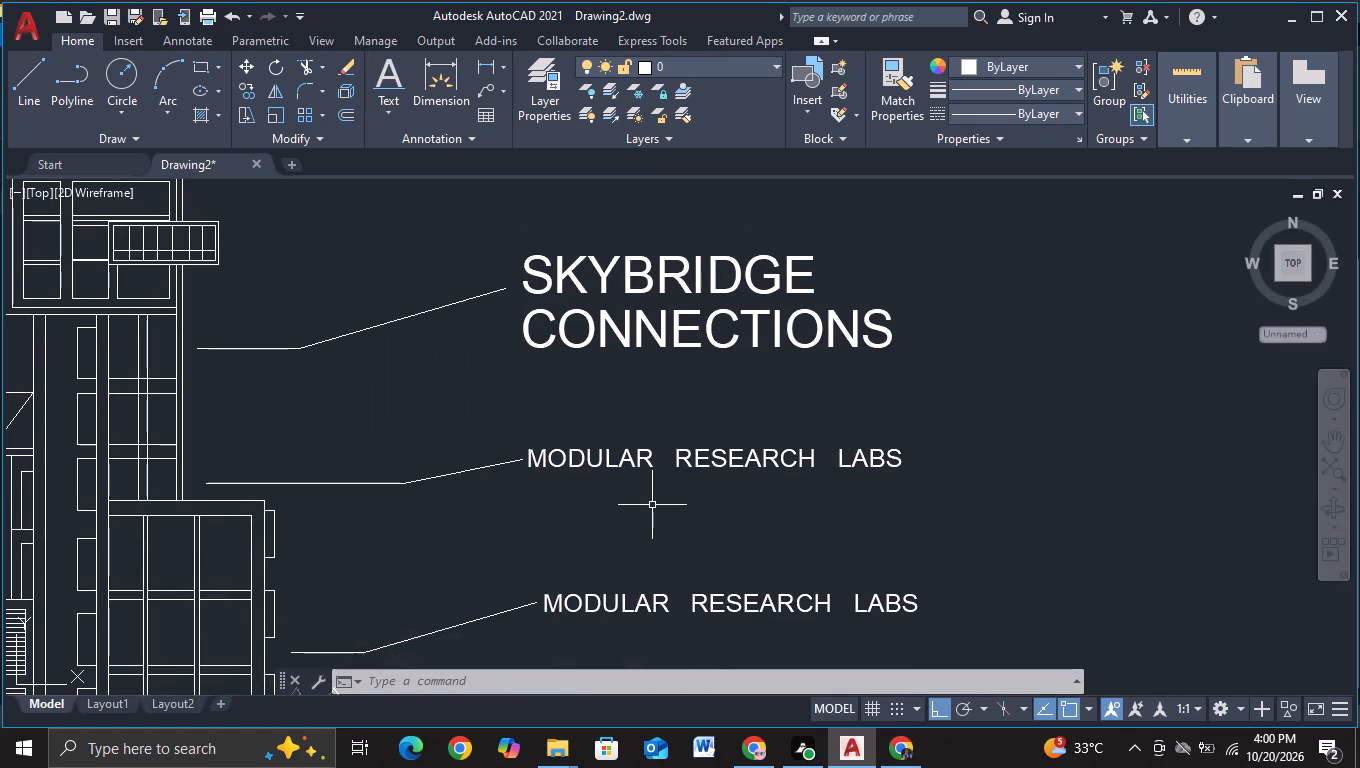
{"action": "left_click", "coordinate": [617, 464]}
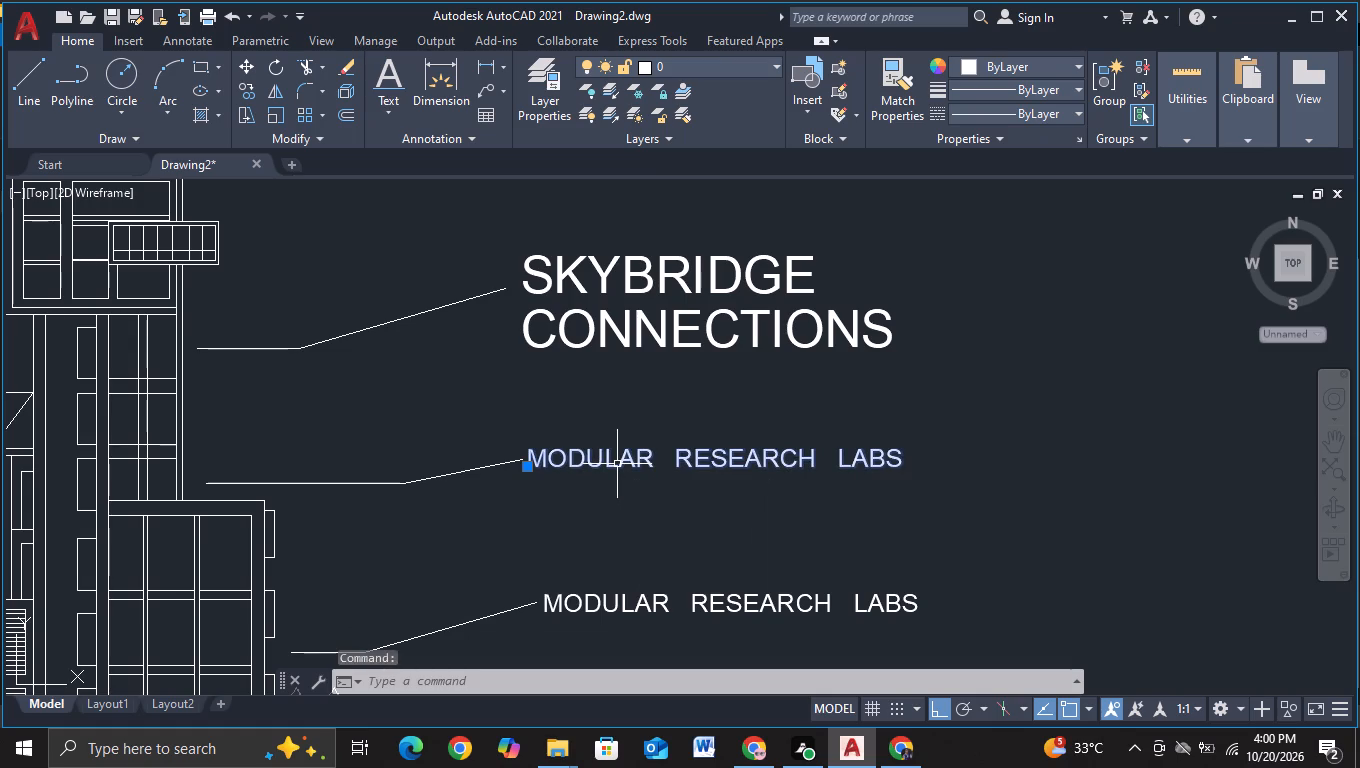
{"action": "right_click", "coordinate": [617, 464]}
{"action": "left_click", "coordinate": [673, 257]}
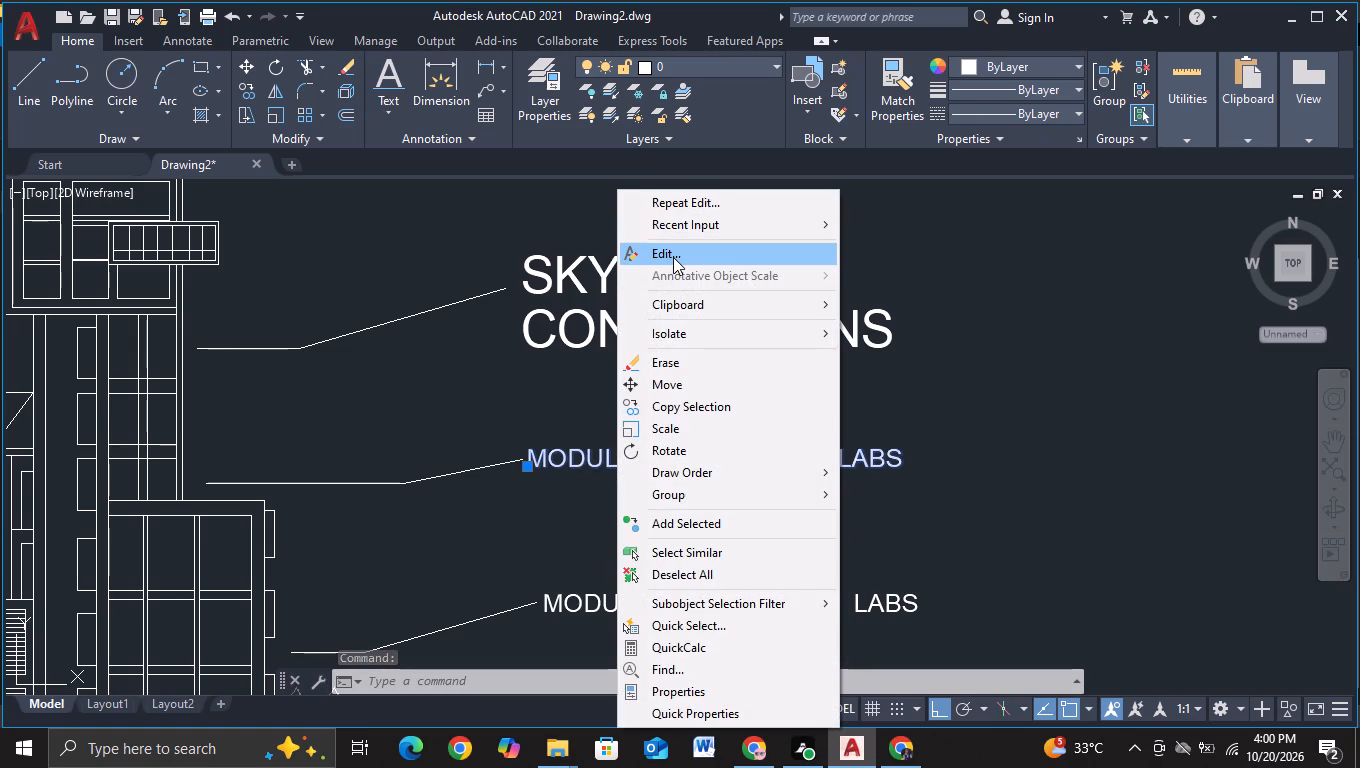
{"action": "key", "text": "BackSpace"}
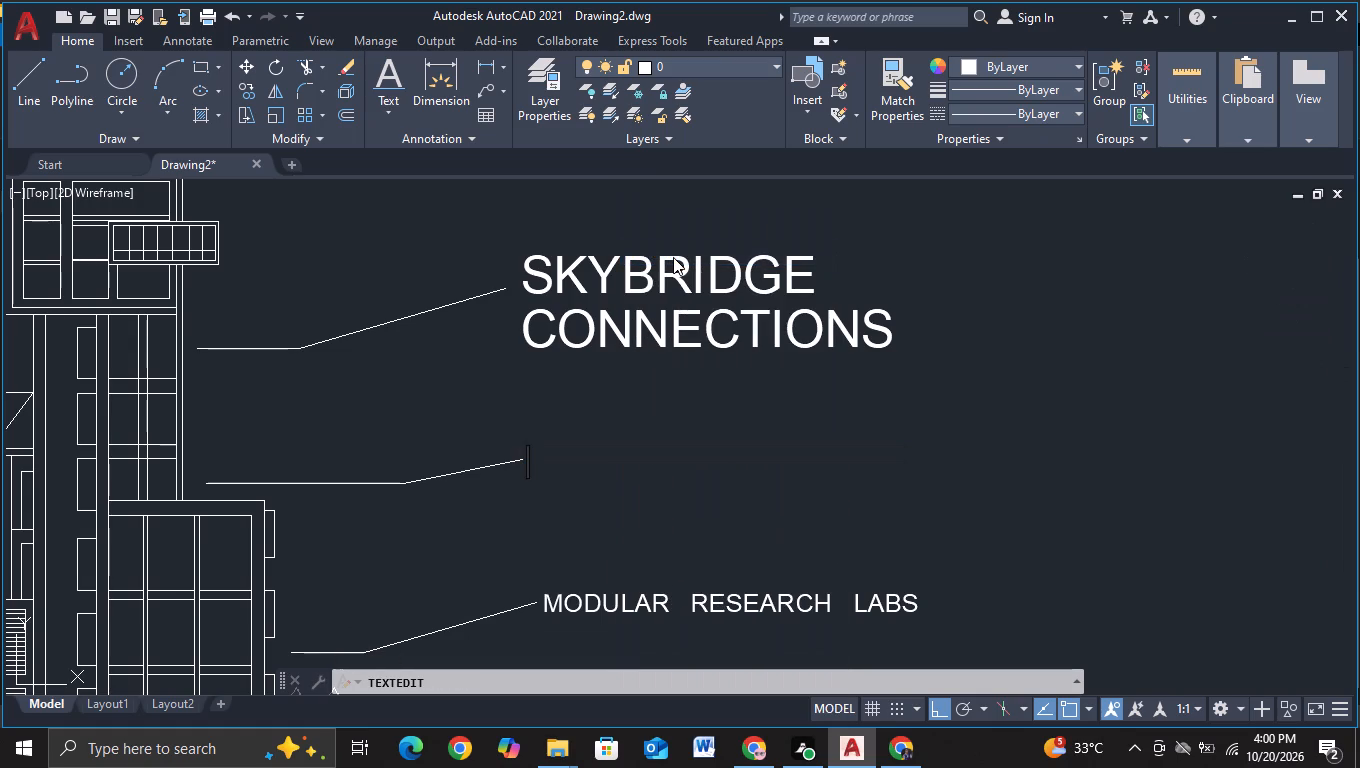
{"action": "type", "text": "RE"}
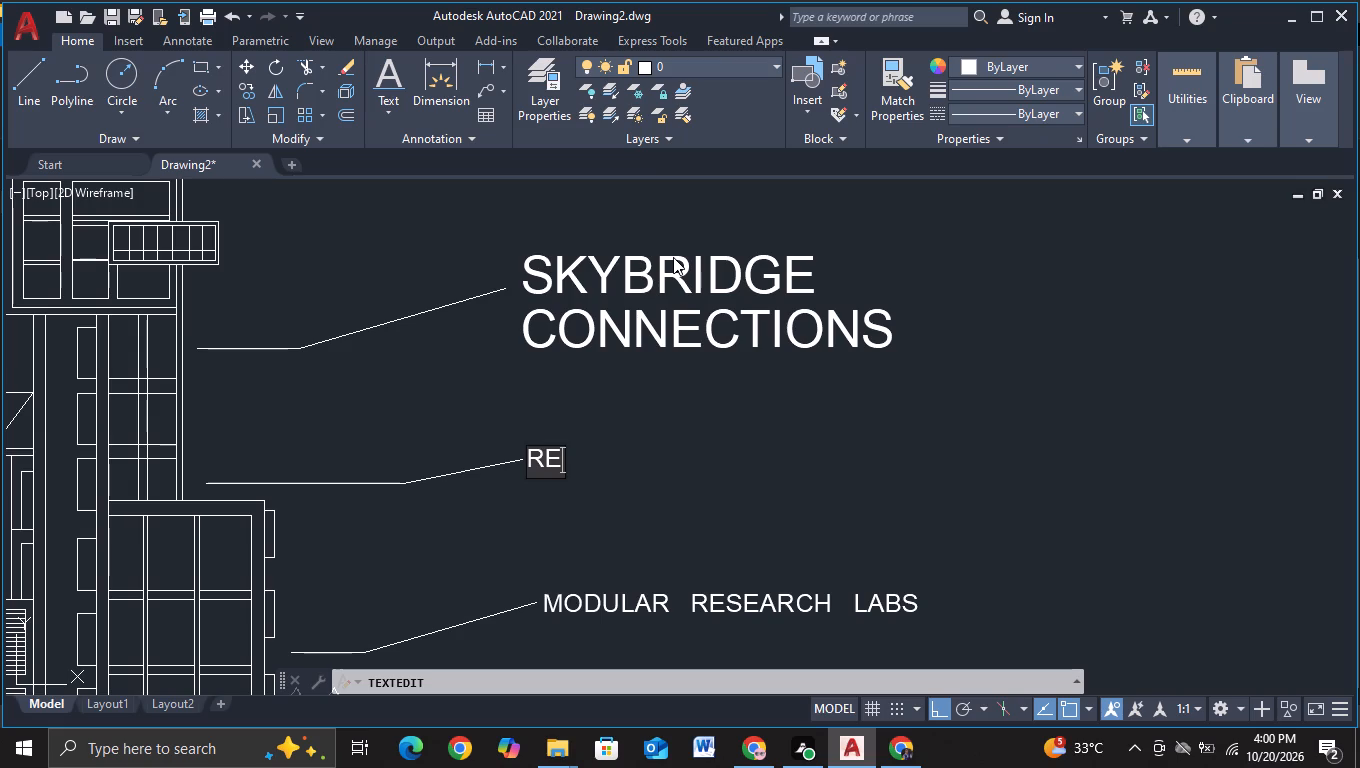
{"action": "type", "text": "CE"}
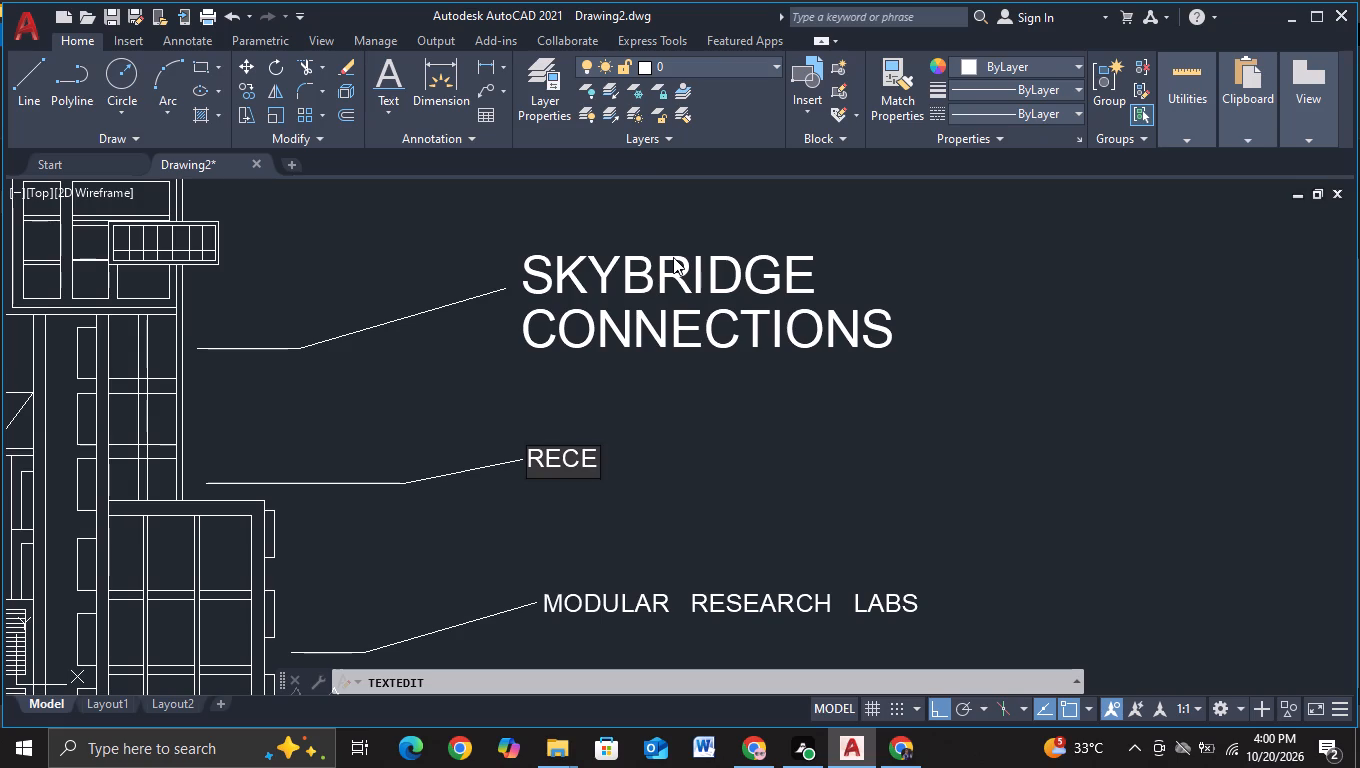
{"action": "type", "text": "SSE"}
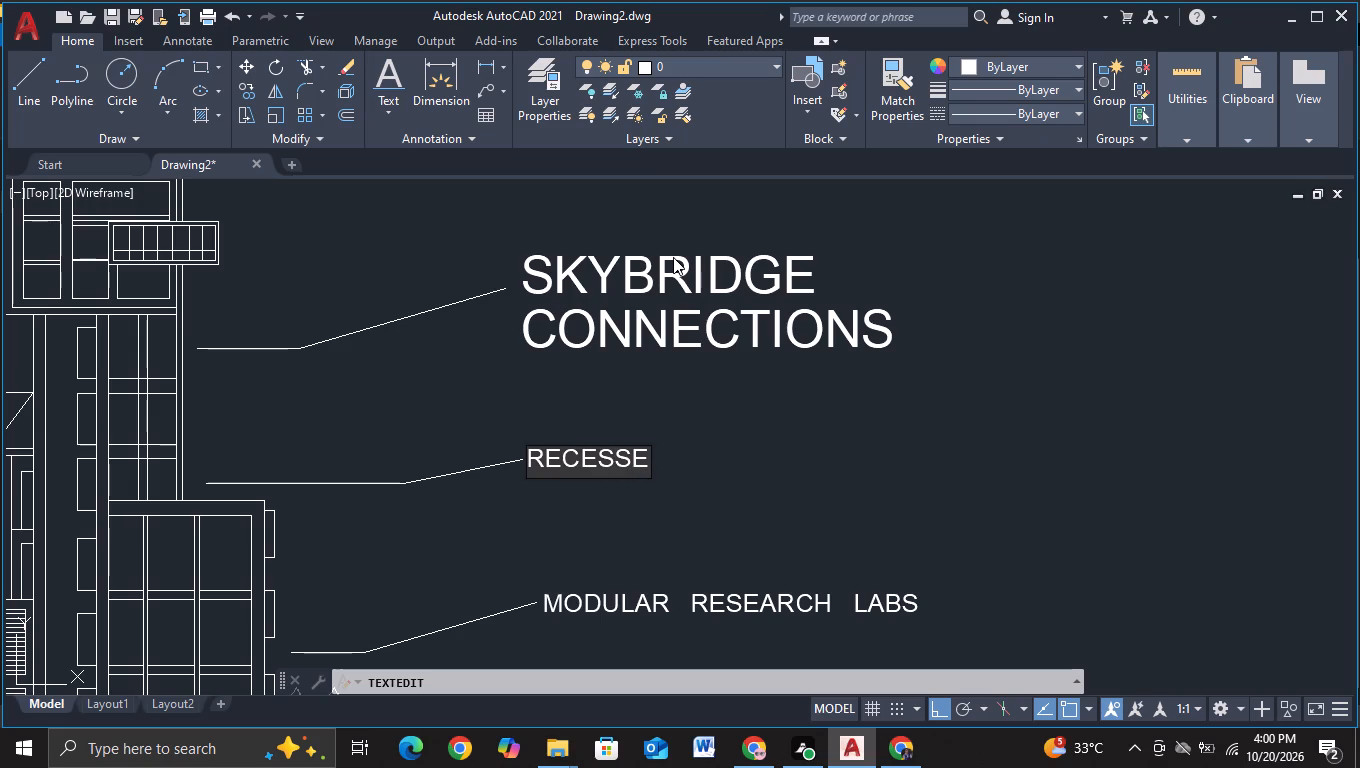
{"action": "key", "text": "d"}
{"action": "key", "text": "Return"}
{"action": "key", "text": "Escape"}
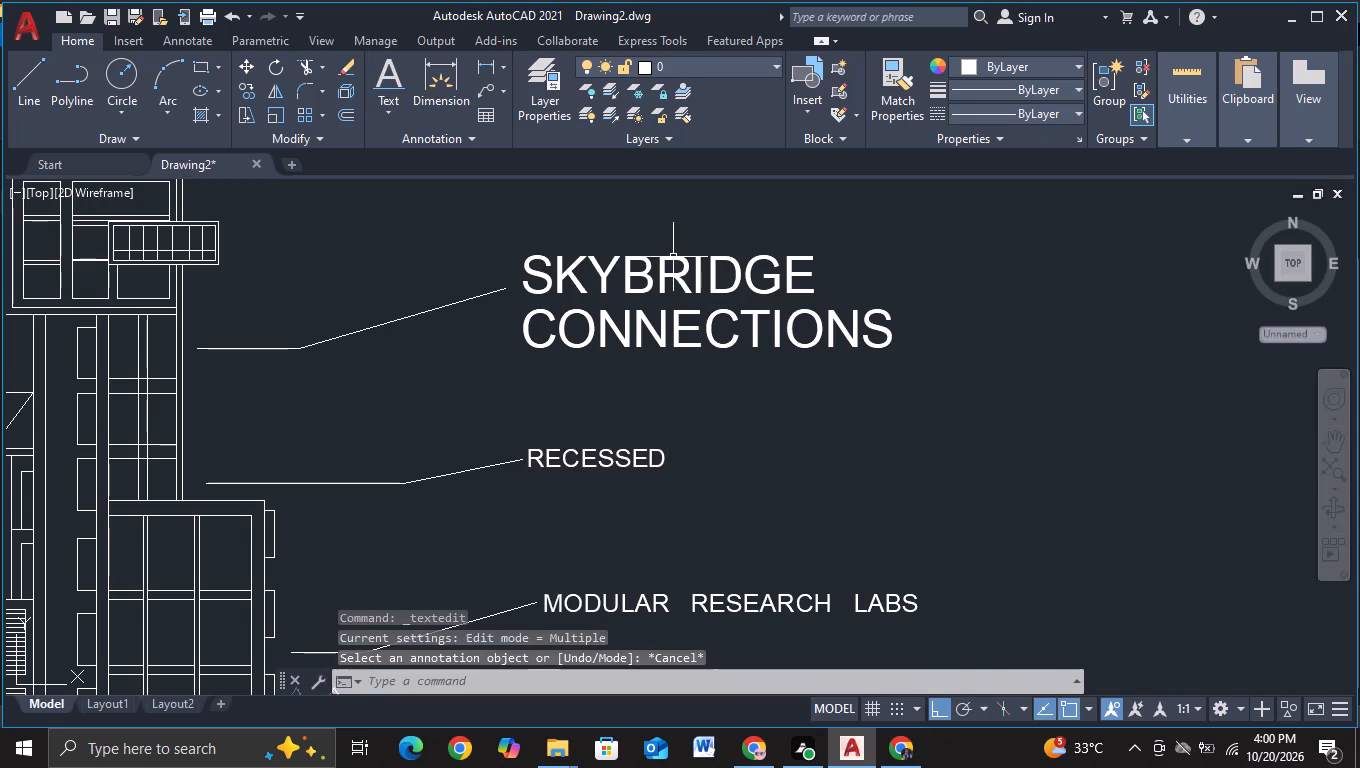
Move the RECESSED label horizontally about 49 units away from its leader with Ortho on.
{"action": "left_click", "coordinate": [510, 412]}
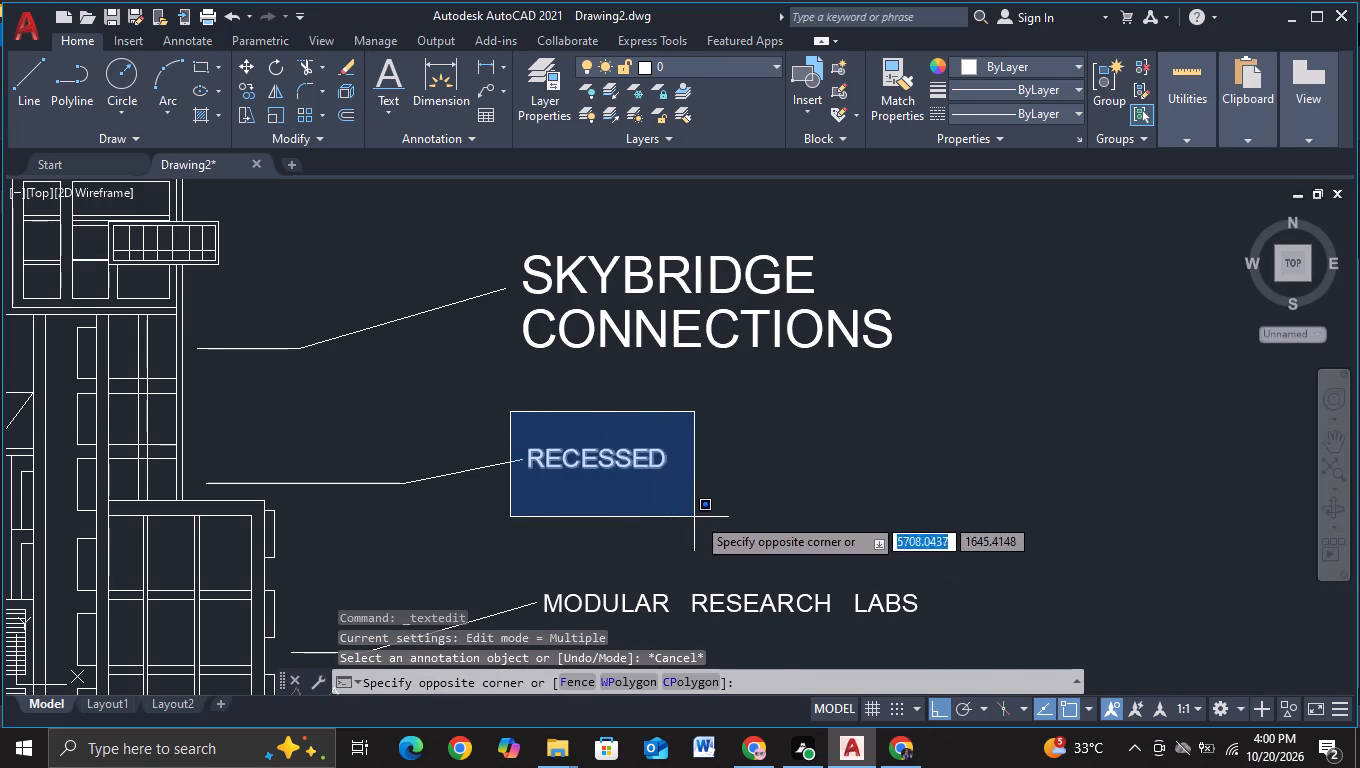
{"action": "left_click", "coordinate": [698, 516]}
{"action": "key", "text": "m"}
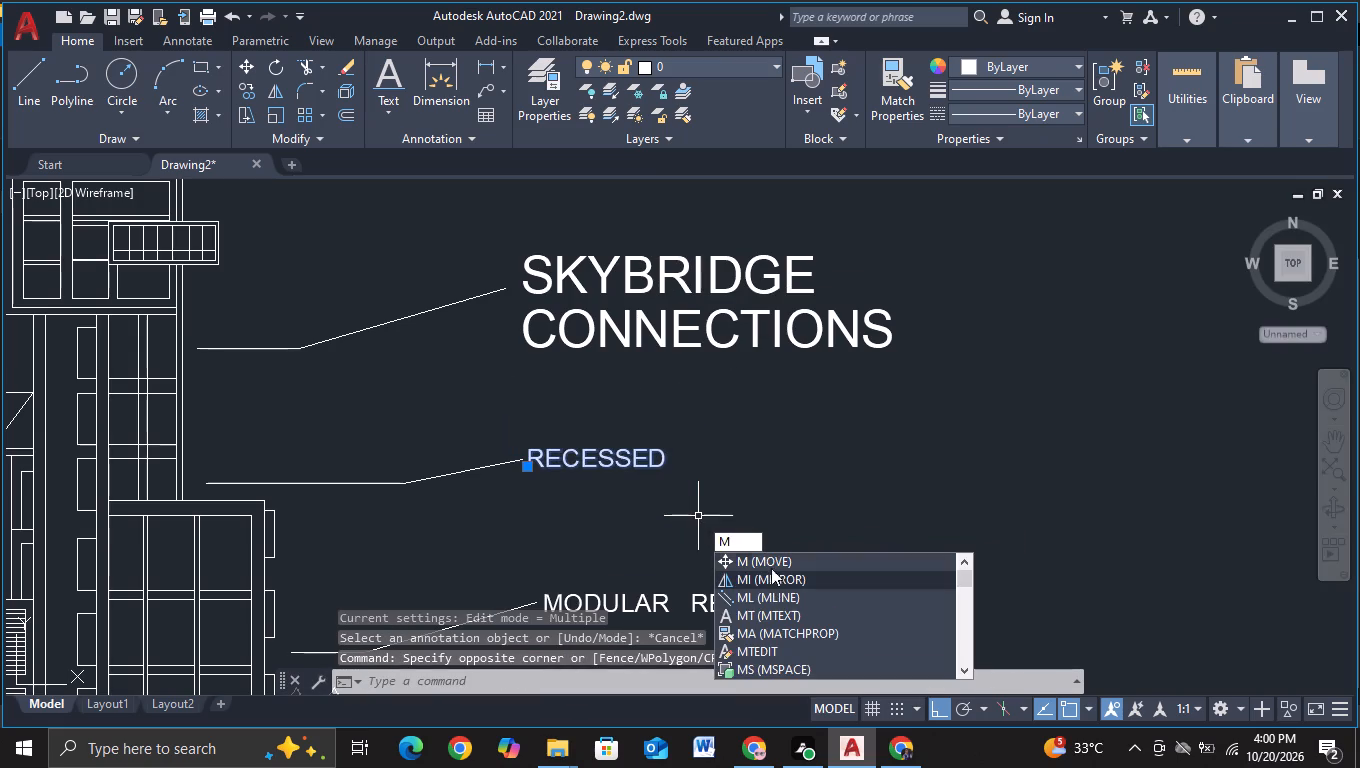
{"action": "left_click", "coordinate": [771, 563]}
{"action": "left_click_drag", "start_coordinate": [616, 443], "coordinate": [629, 447]}
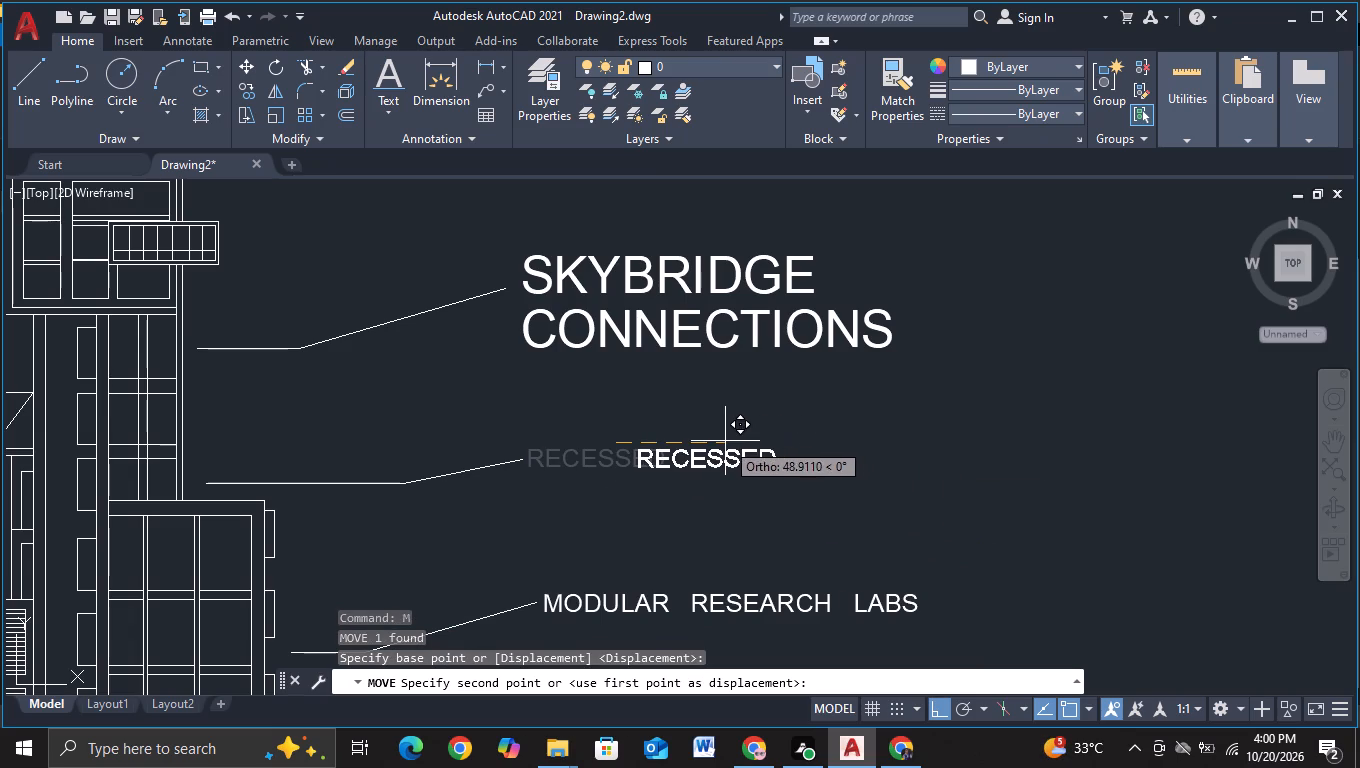
{"action": "left_click", "coordinate": [725, 441]}
Scale the RECESSED label up by eye to nearly twice its size, so it starts near its leader's end.
{"action": "left_click", "coordinate": [616, 412]}
{"action": "left_click", "coordinate": [856, 514]}
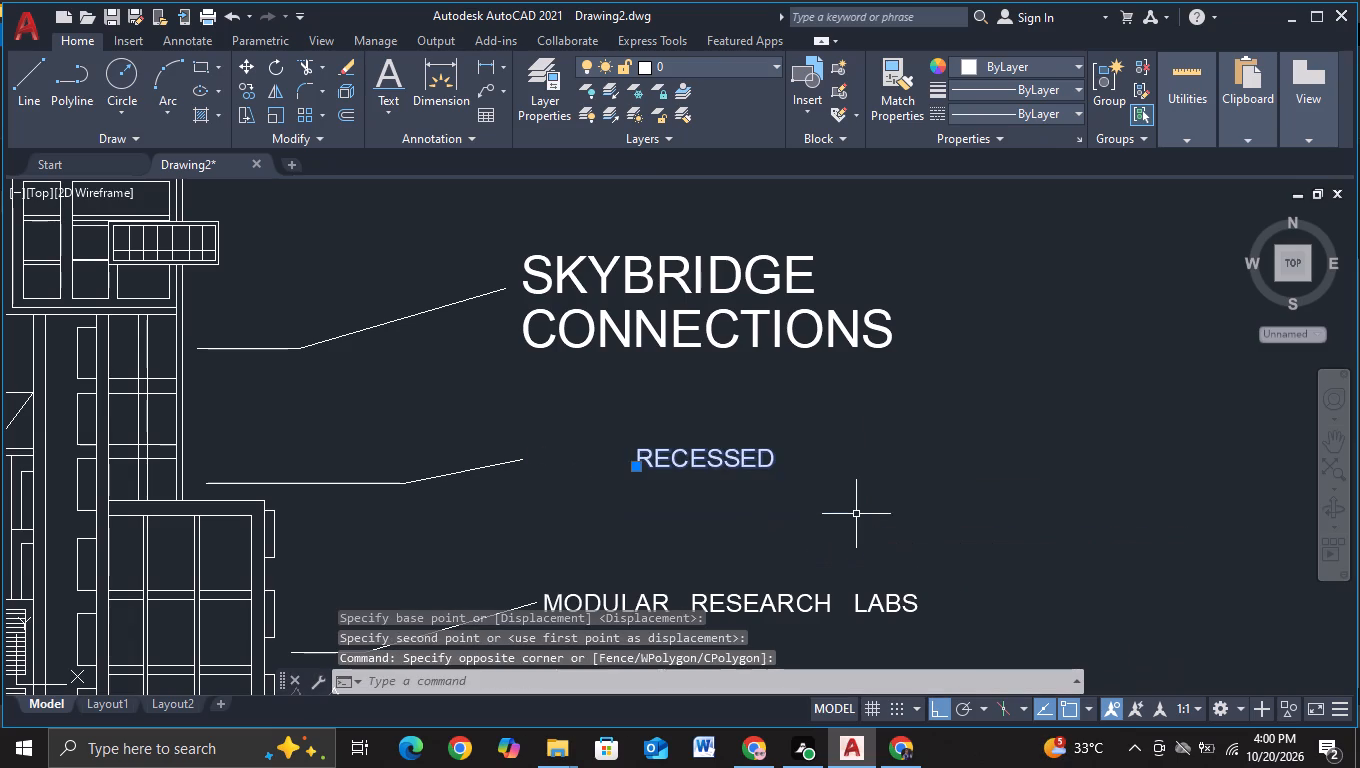
{"action": "key", "text": "s"}
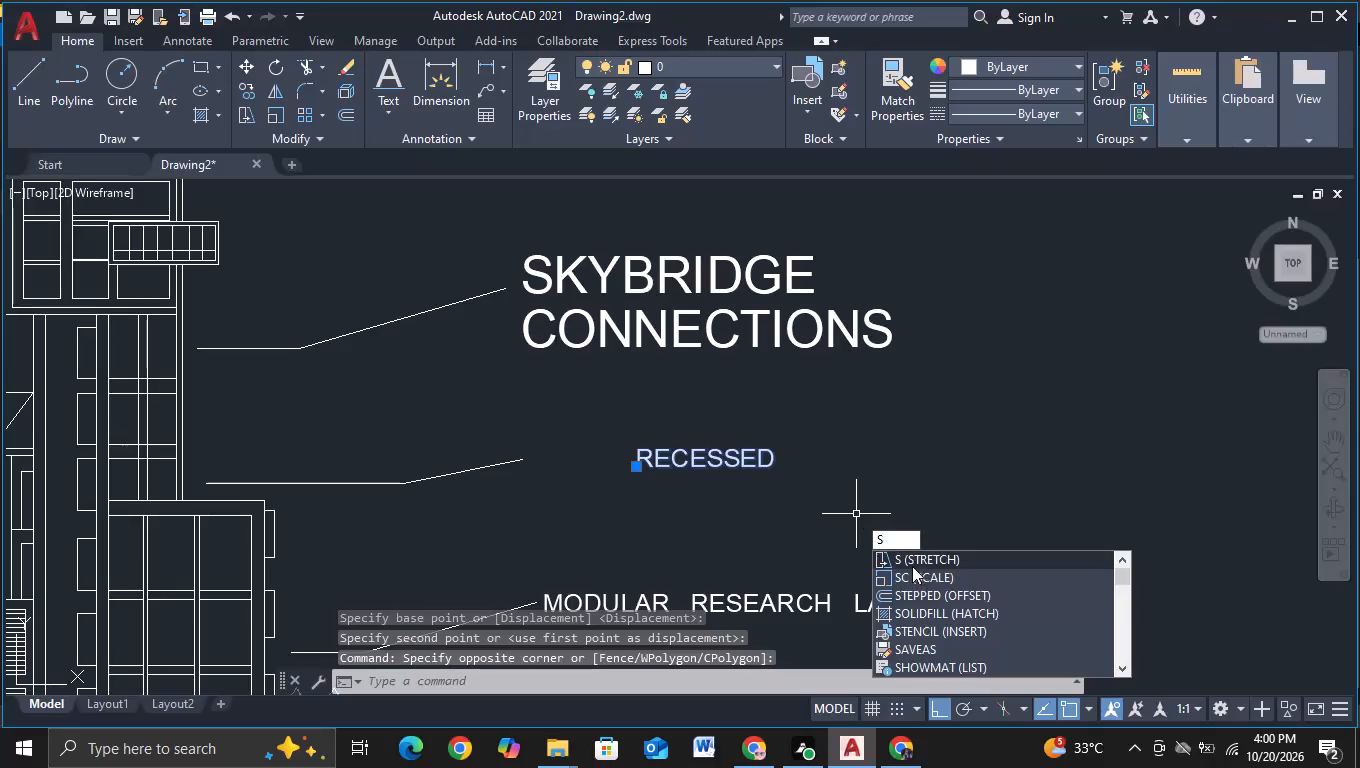
{"action": "left_click", "coordinate": [914, 574]}
{"action": "left_click", "coordinate": [739, 455]}
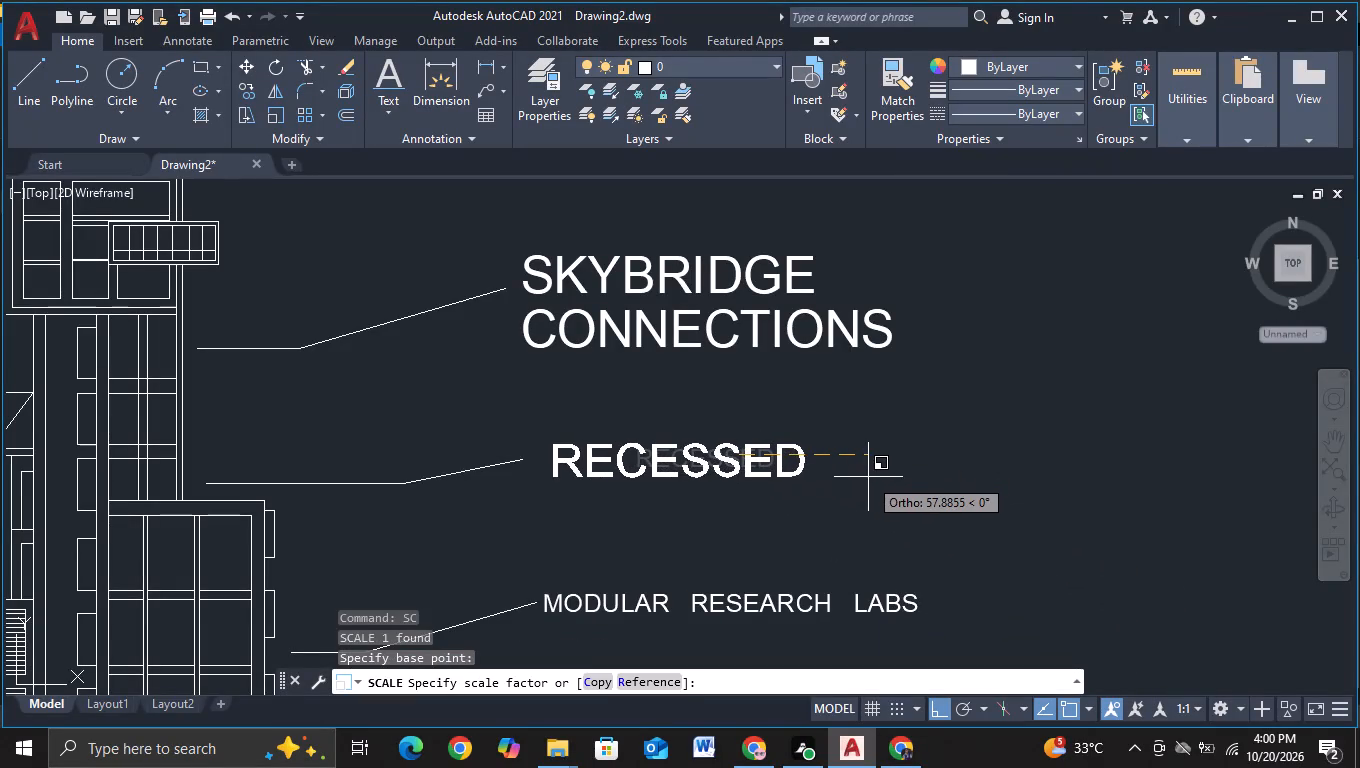
{"action": "left_click", "coordinate": [868, 477]}
{"action": "key", "text": "Escape"}
Copy the RECESSED label straight down with Ortho on, as a second line directly beneath it.
{"action": "middle_click_drag", "start_coordinate": [778, 537], "coordinate": [775, 460]}
{"action": "scroll", "coordinate": [778, 537], "scroll_direction": "up", "scroll_amount": 1}
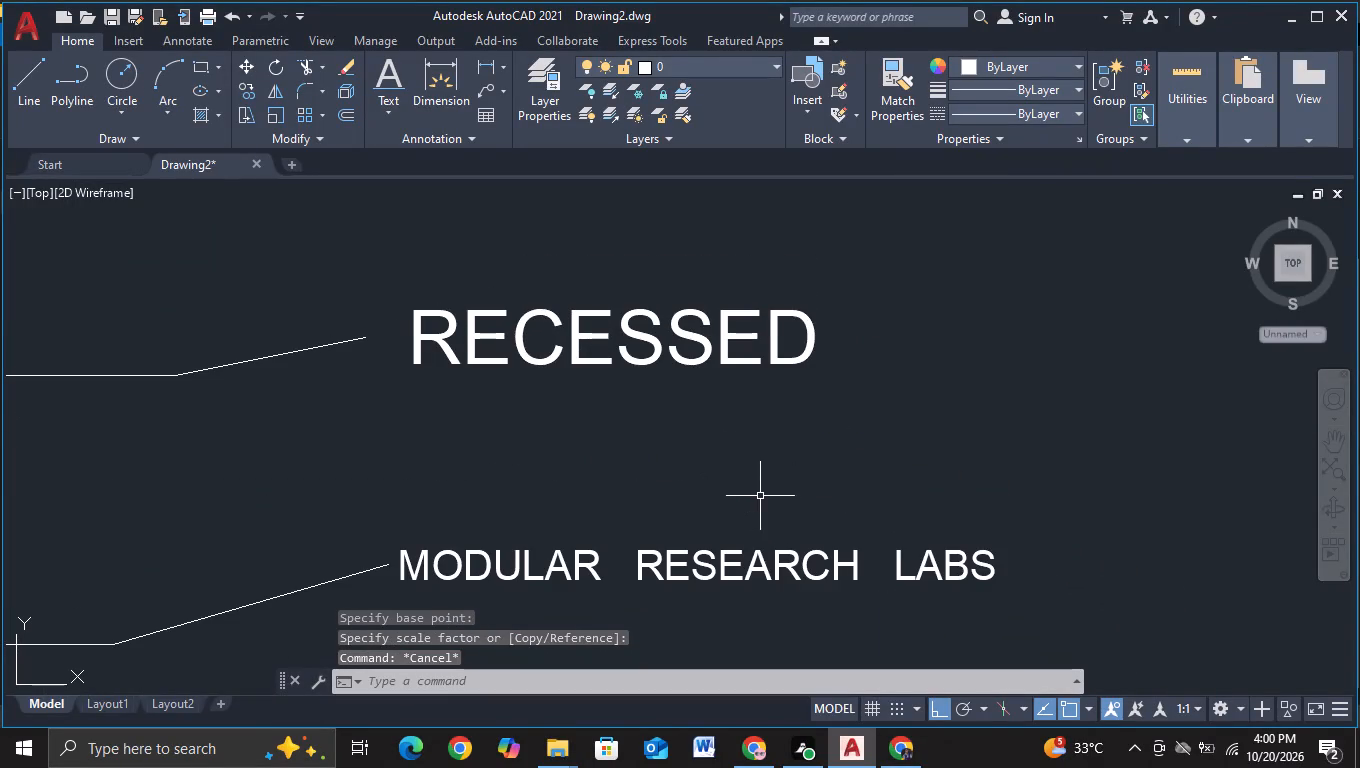
{"action": "middle_click_drag", "start_coordinate": [760, 496], "coordinate": [762, 463]}
{"action": "scroll", "coordinate": [720, 405], "scroll_direction": "down", "scroll_amount": 2}
{"action": "middle_click_drag", "start_coordinate": [720, 406], "coordinate": [718, 469]}
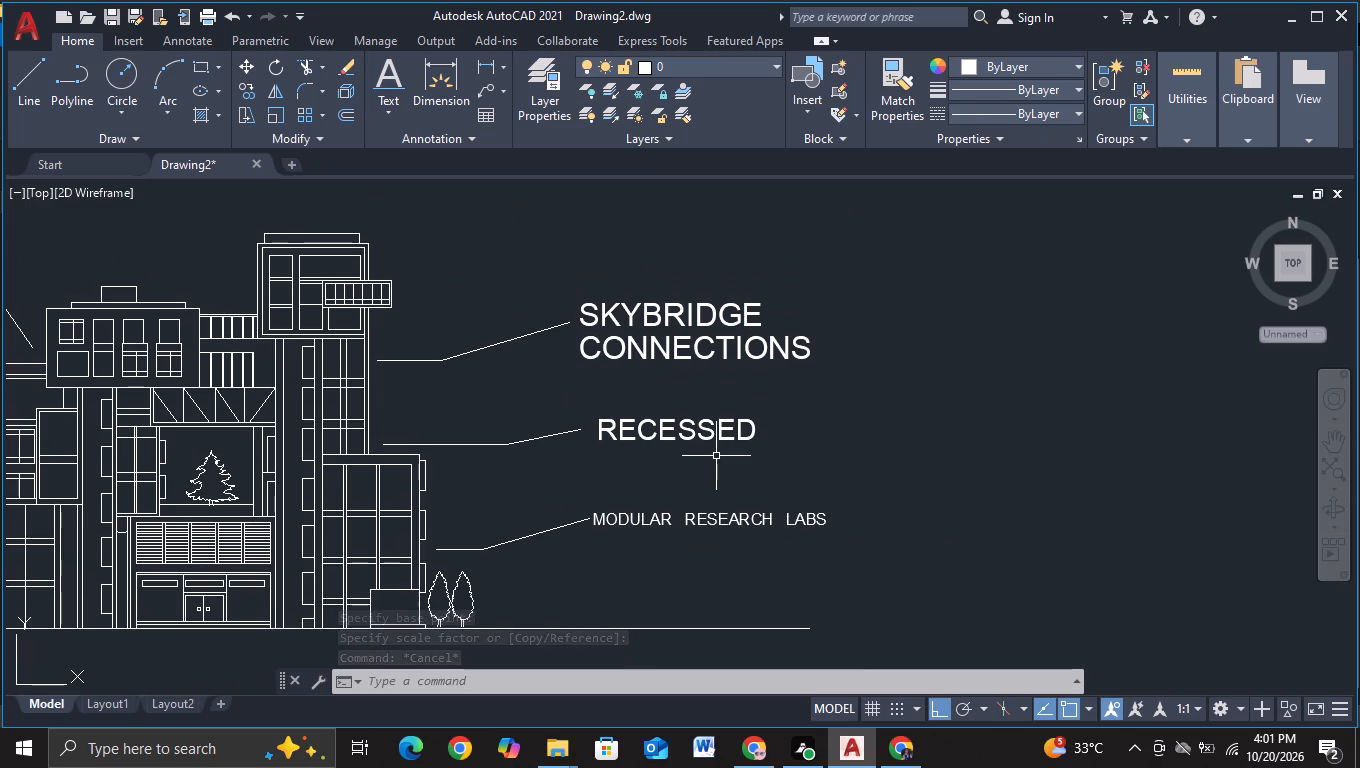
{"action": "left_click", "coordinate": [697, 420]}
{"action": "key", "text": "c"}
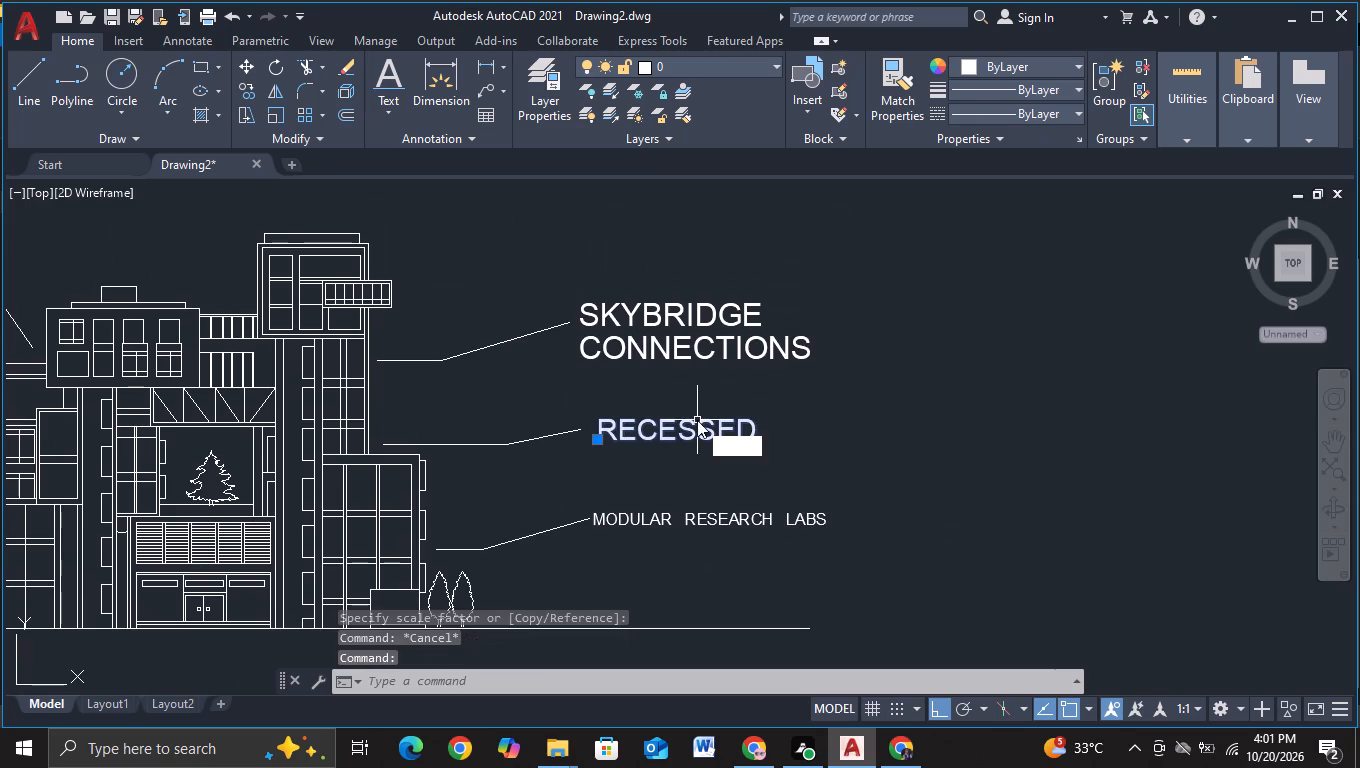
{"action": "left_click", "coordinate": [738, 476]}
{"action": "left_click", "coordinate": [680, 423]}
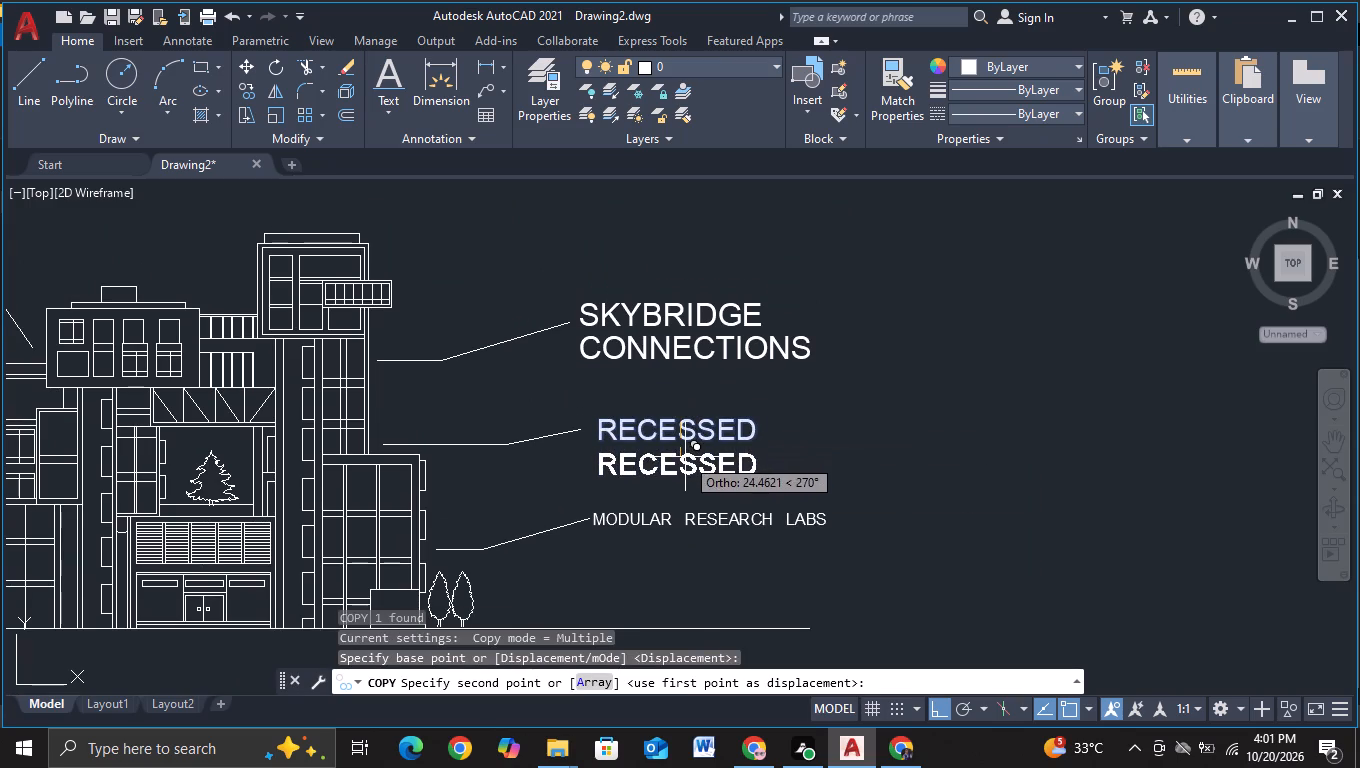
{"action": "left_click", "coordinate": [685, 452]}
{"action": "key", "text": "Escape"}
Reword the lower RECESSED line as PUBLIC VOIDS, forming the second line of the RECESSED label.
{"action": "left_click", "coordinate": [680, 468]}
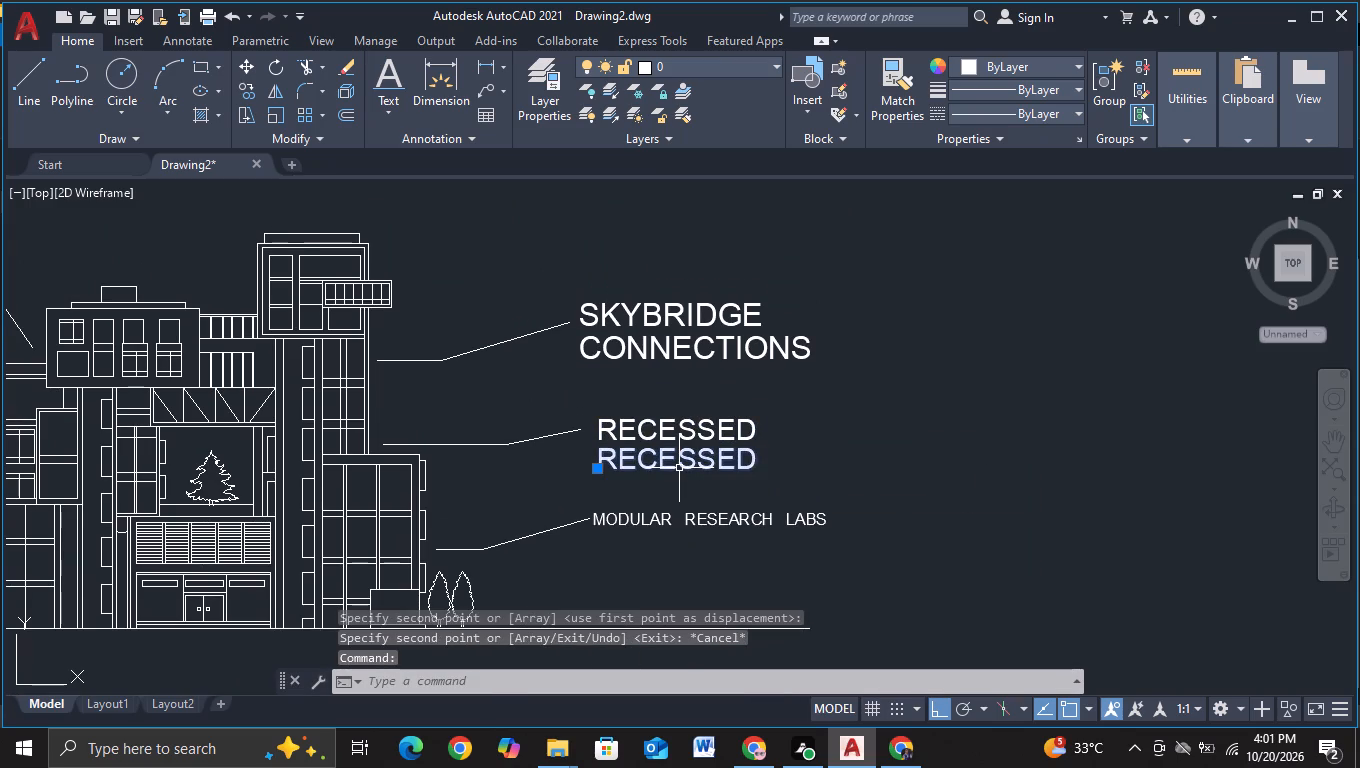
{"action": "key", "text": "BackSpace"}
{"action": "key", "text": "BackSpace"}
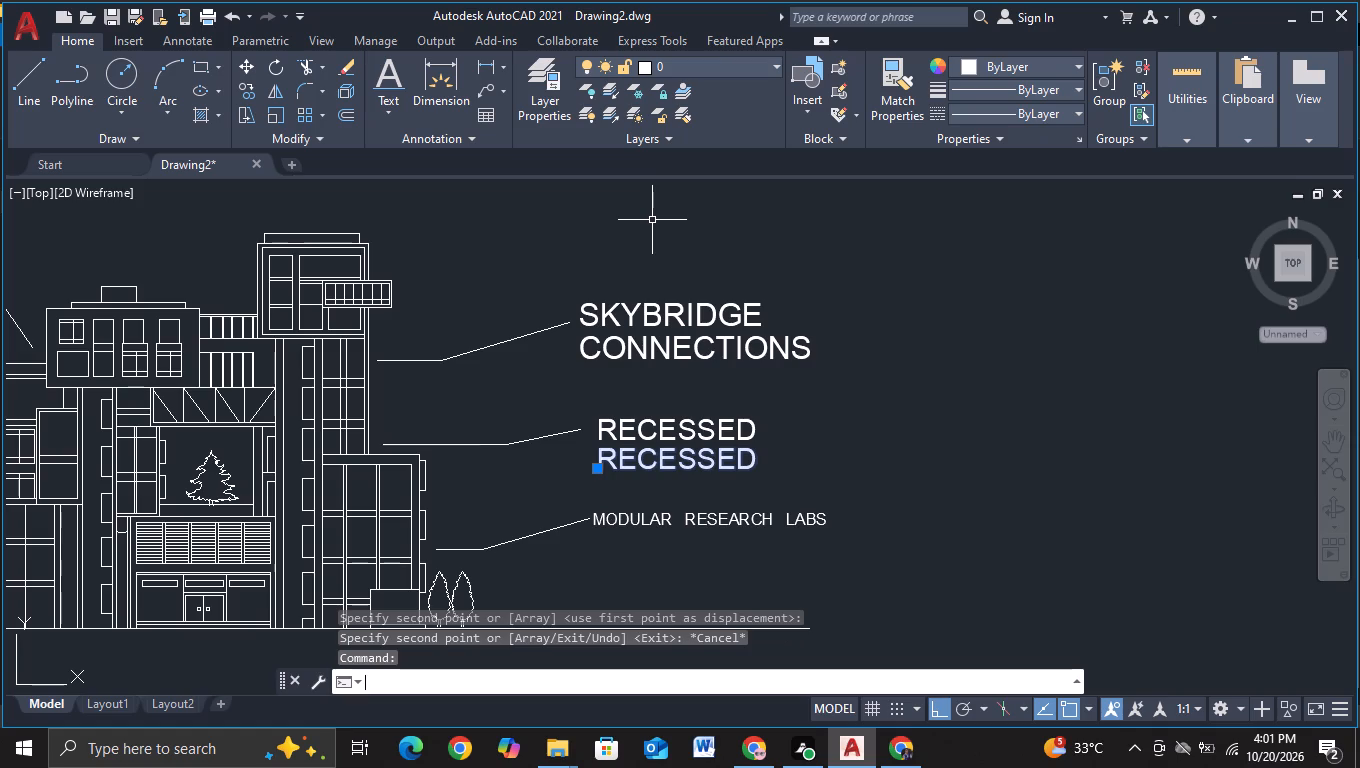
{"action": "right_click", "coordinate": [883, 403]}
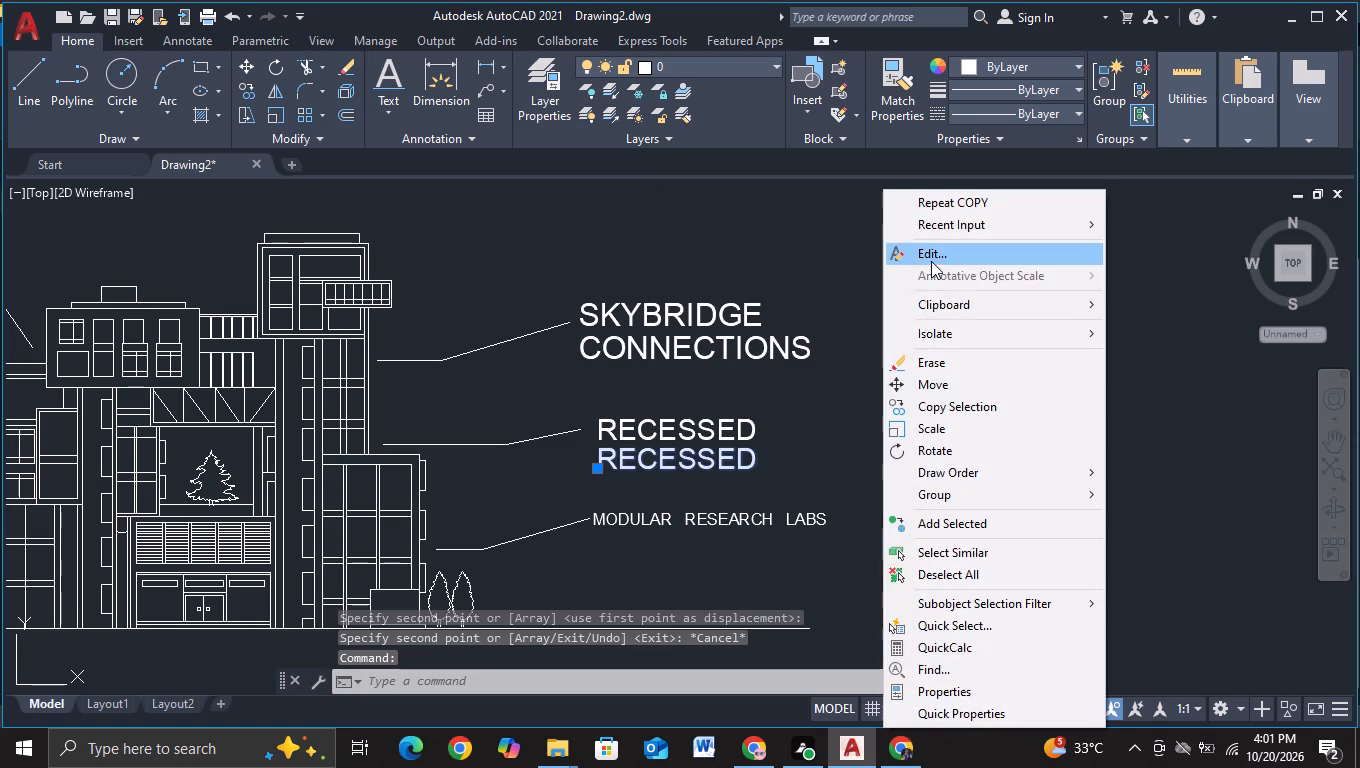
{"action": "left_click", "coordinate": [931, 260]}
{"action": "key", "text": "BackSpace"}
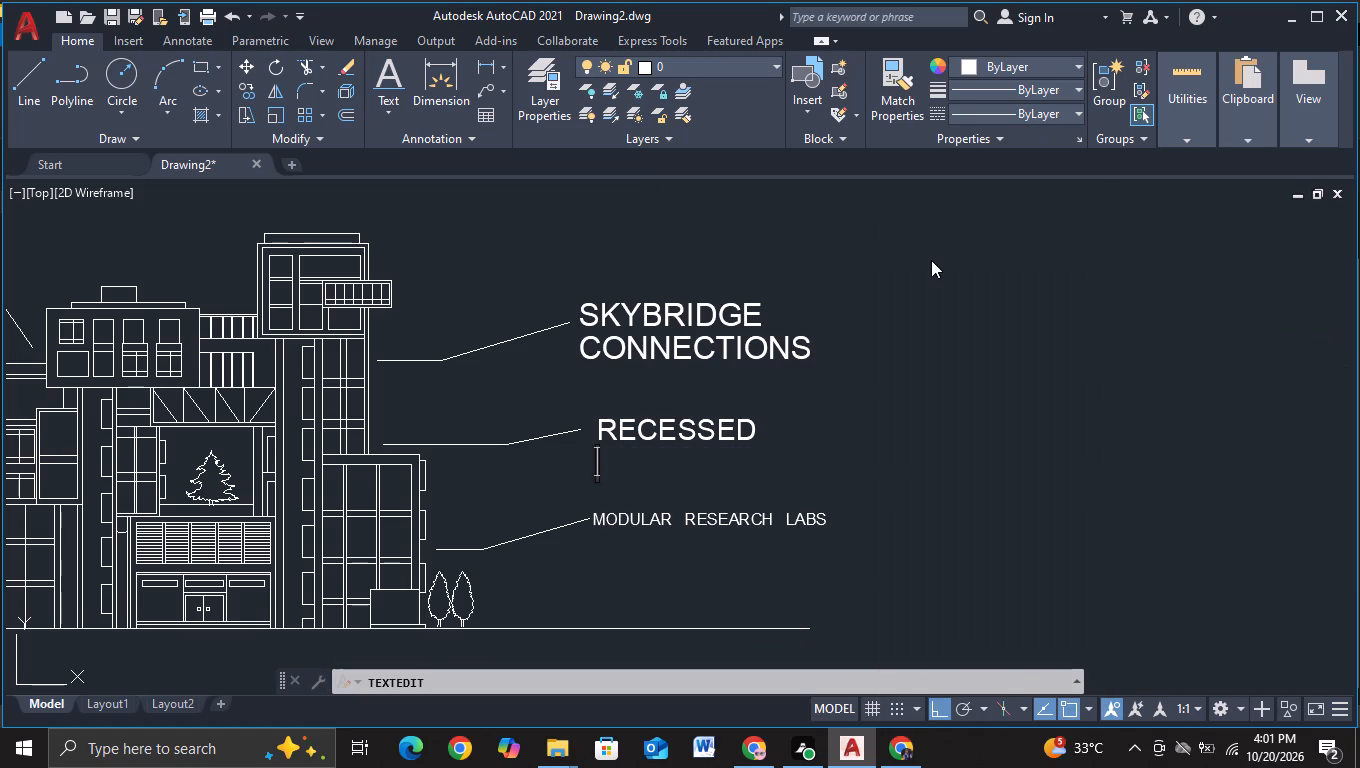
{"action": "type", "text": "PUBLIC"}
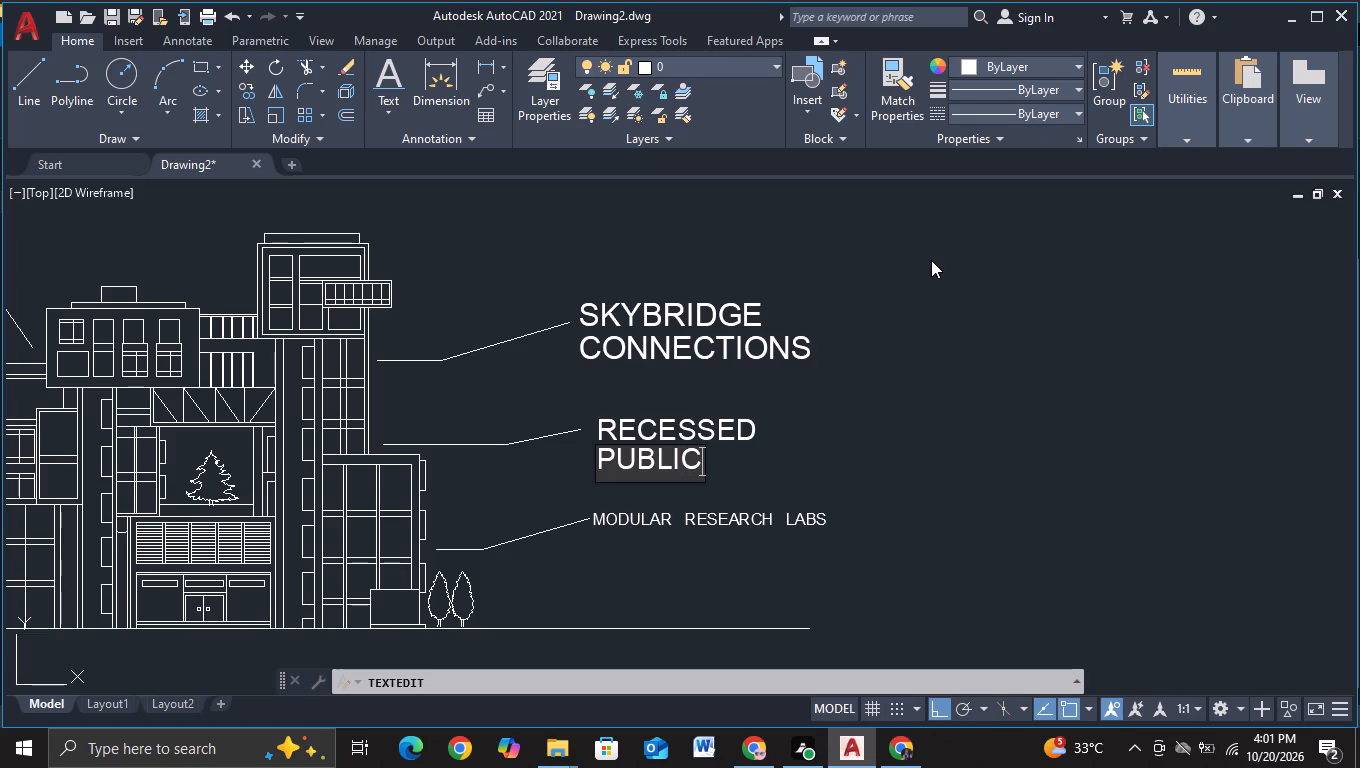
{"action": "key", "text": "space"}
{"action": "key", "text": "space"}
{"action": "key", "text": "space"}
{"action": "key", "text": "BackSpace"}
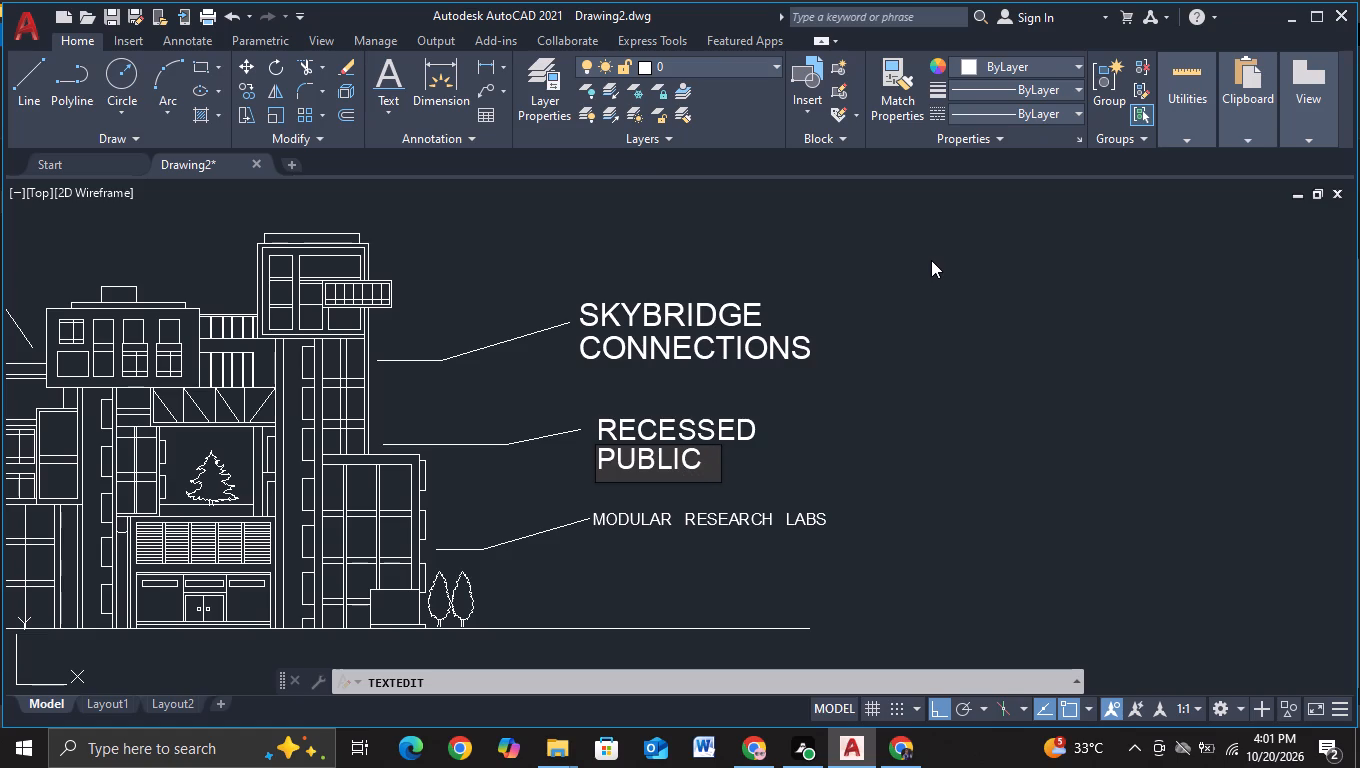
{"action": "type", "text": "VOIDS"}
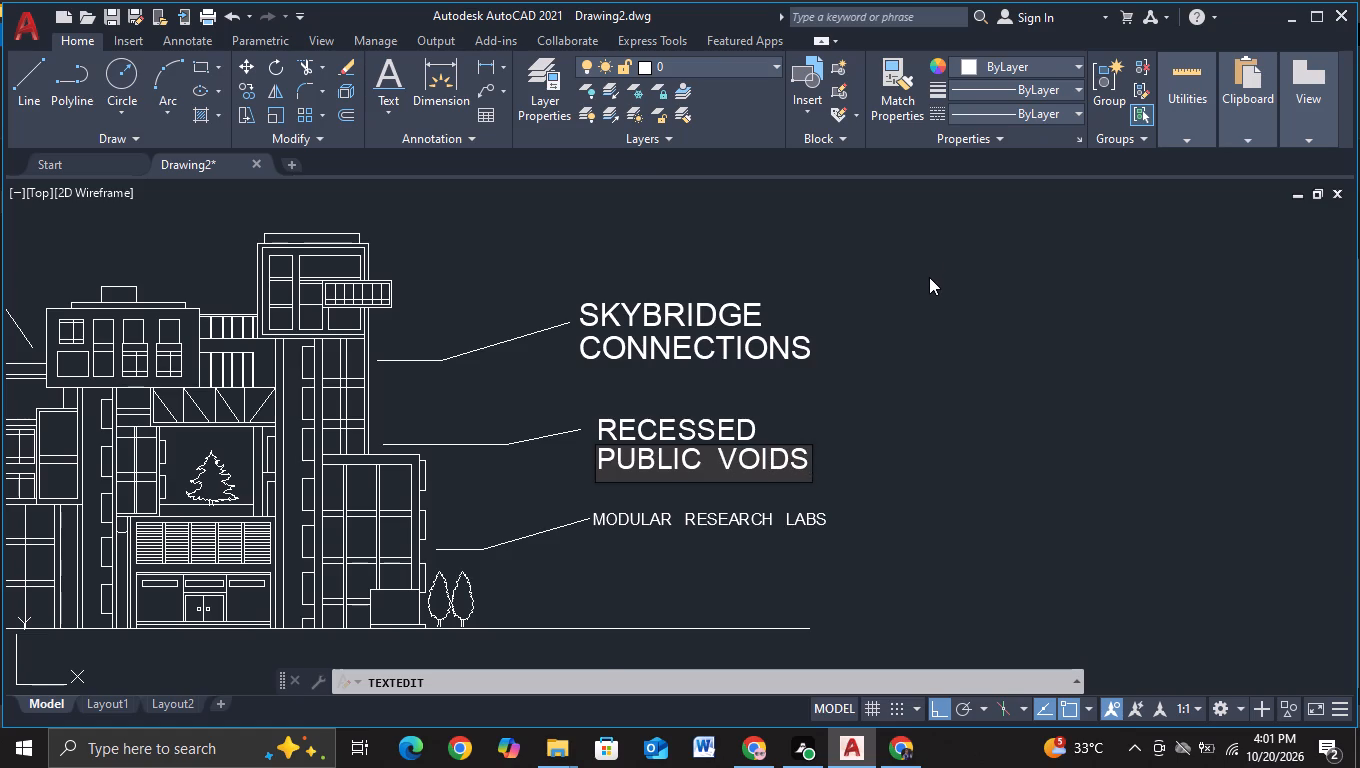
{"action": "key", "text": "Return"}
{"action": "key", "text": "Escape"}
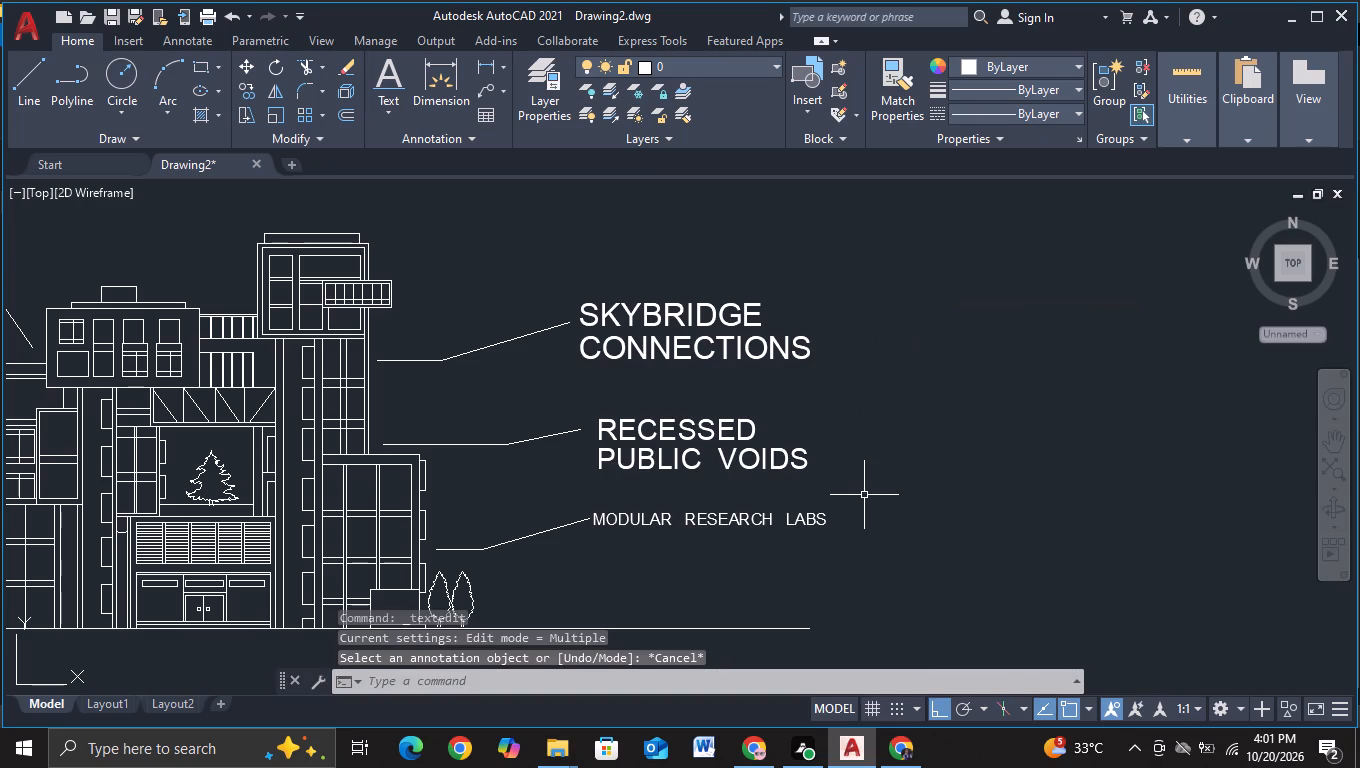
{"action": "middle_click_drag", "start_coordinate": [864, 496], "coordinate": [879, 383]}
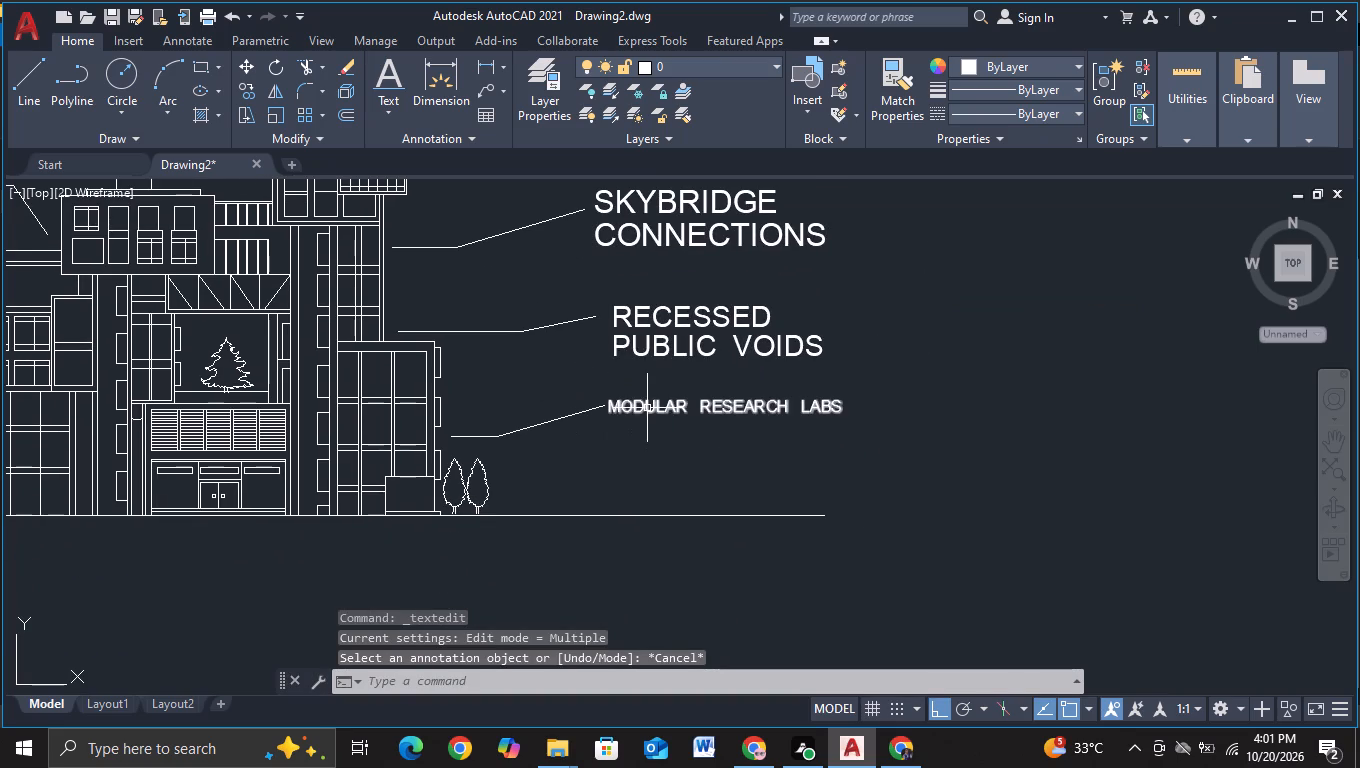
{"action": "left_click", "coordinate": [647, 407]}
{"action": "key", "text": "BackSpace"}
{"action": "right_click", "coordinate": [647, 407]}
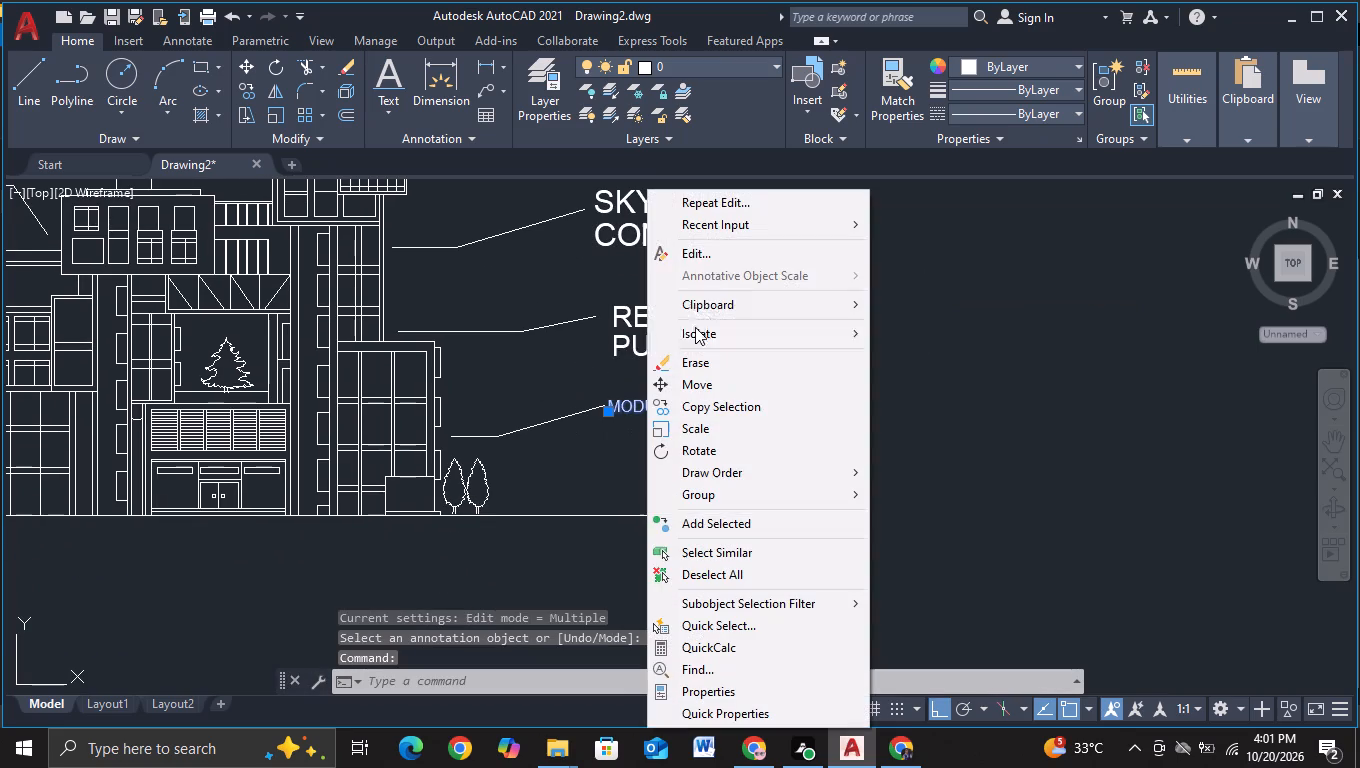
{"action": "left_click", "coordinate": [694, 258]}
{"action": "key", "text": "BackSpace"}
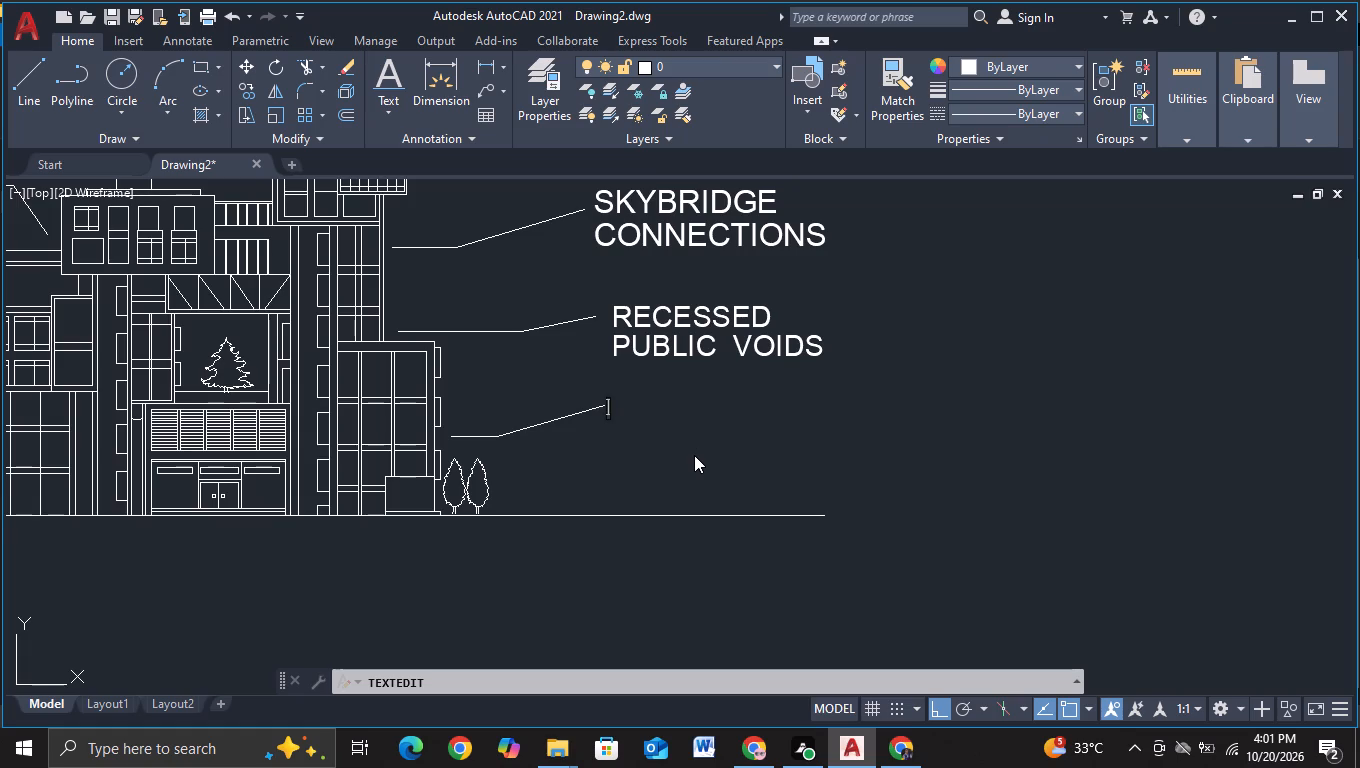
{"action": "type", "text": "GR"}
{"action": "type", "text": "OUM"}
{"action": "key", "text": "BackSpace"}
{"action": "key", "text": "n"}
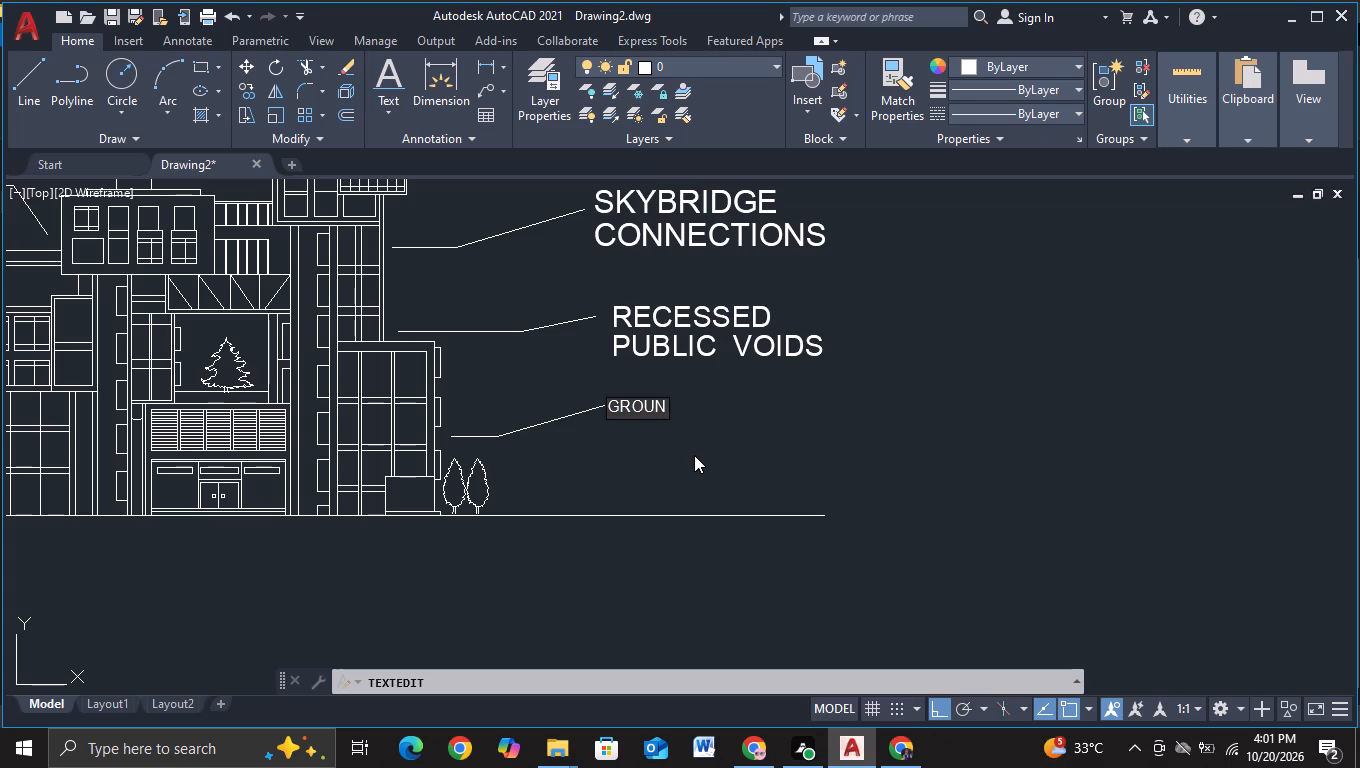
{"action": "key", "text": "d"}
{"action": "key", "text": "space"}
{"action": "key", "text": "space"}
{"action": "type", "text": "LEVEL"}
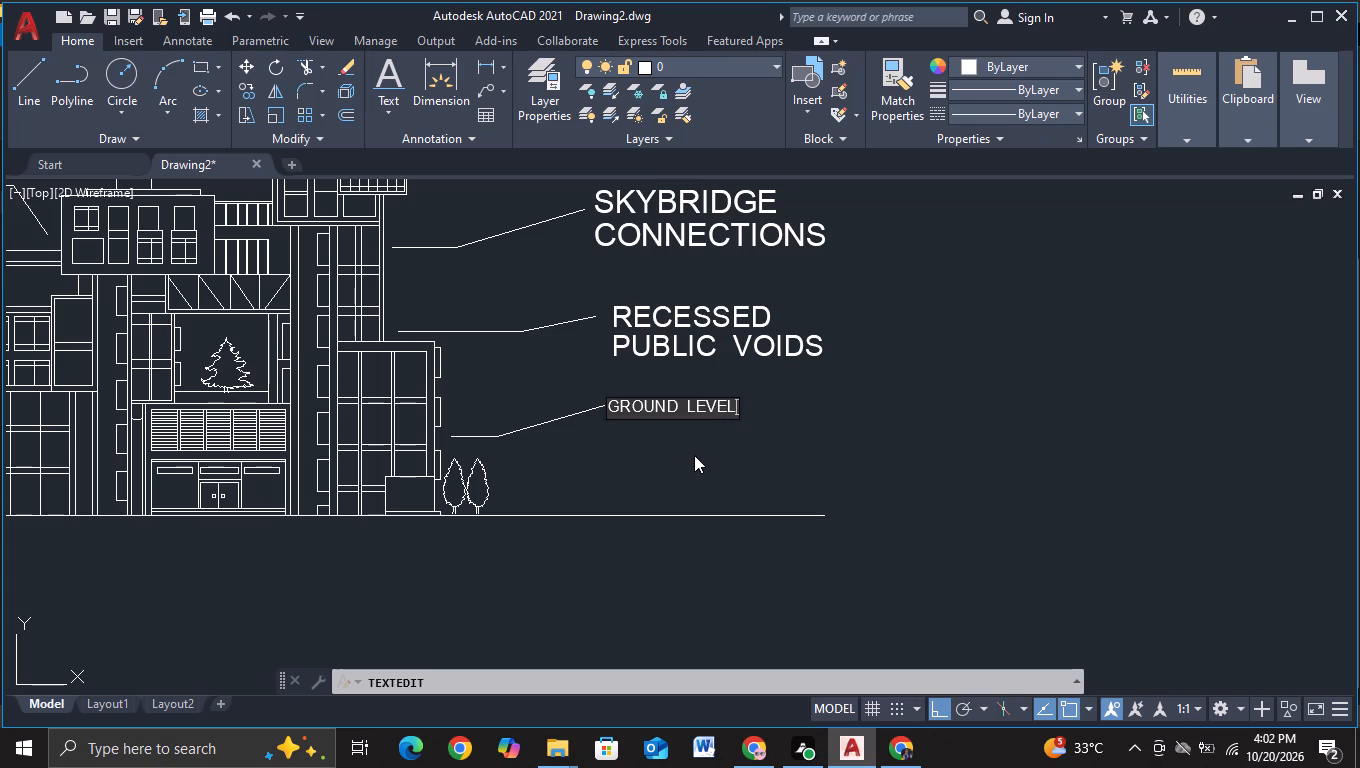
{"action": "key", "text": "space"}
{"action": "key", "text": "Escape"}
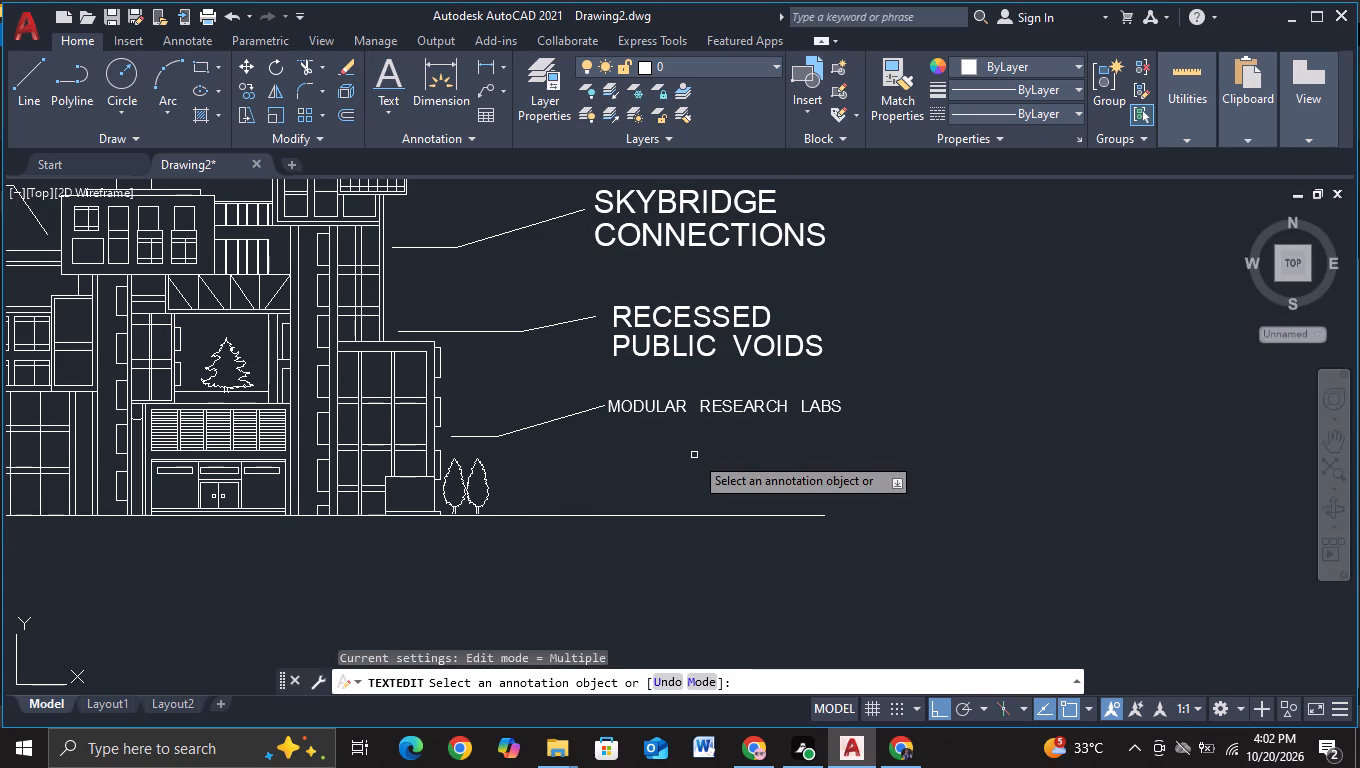
Reword the MODULAR RESEARCH LABS label below RECESSED PUBLIC VOIDS as GROUND LEVEL.
{"action": "left_click", "coordinate": [716, 409]}
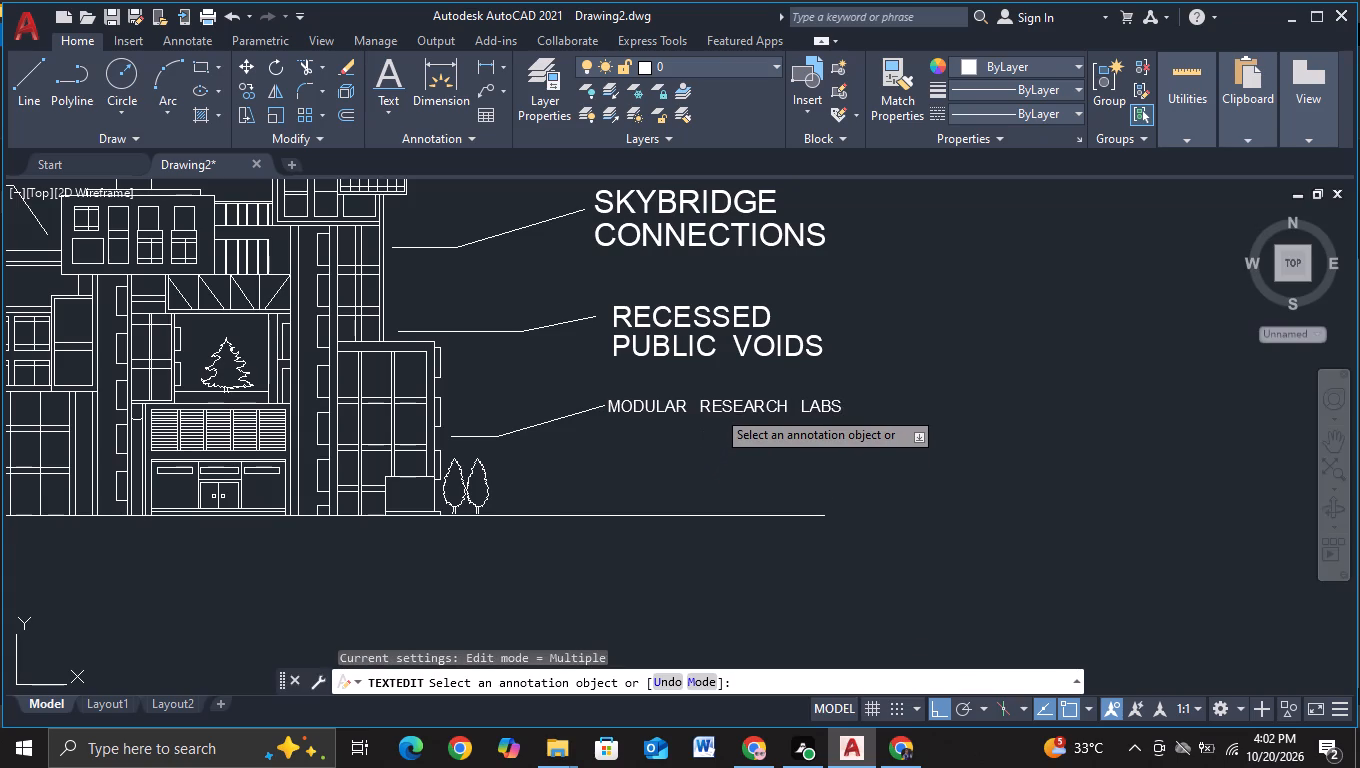
{"action": "right_click", "coordinate": [716, 409]}
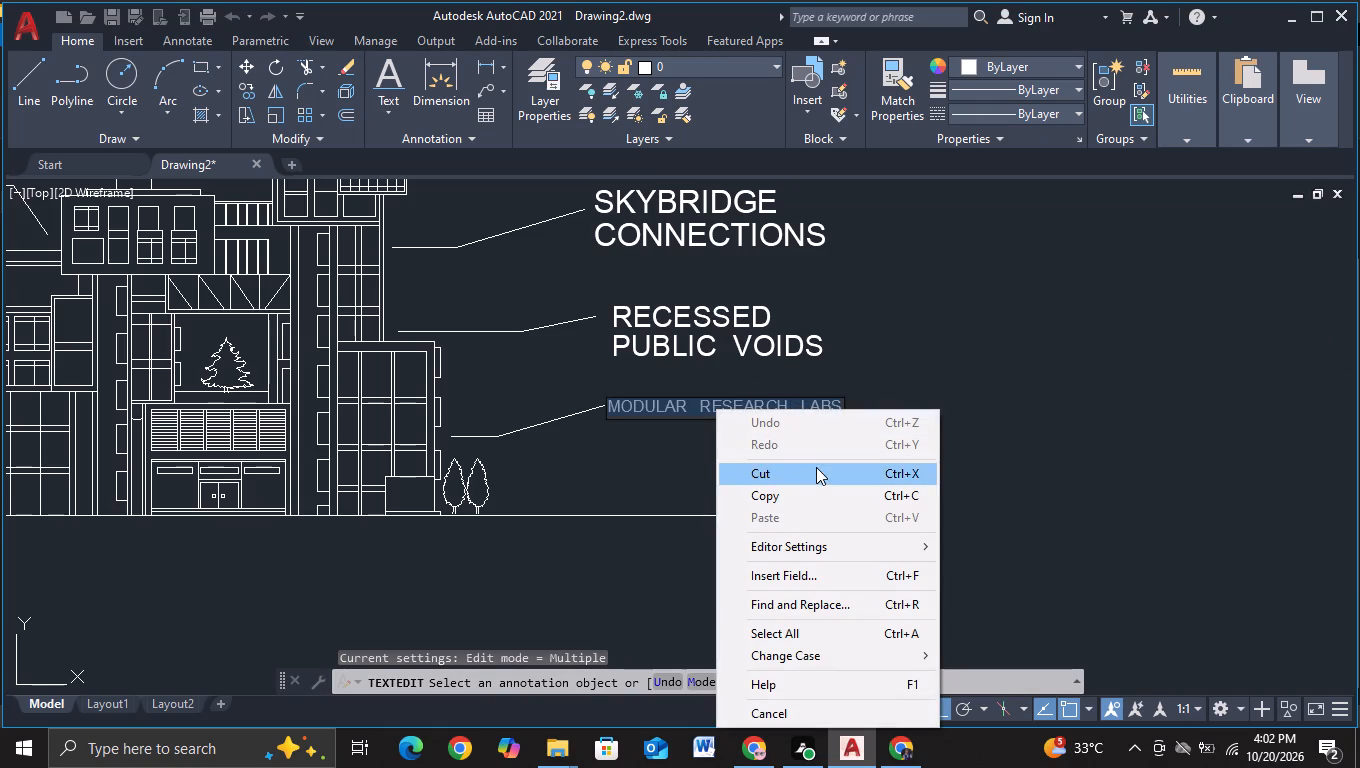
{"action": "key", "text": "Escape"}
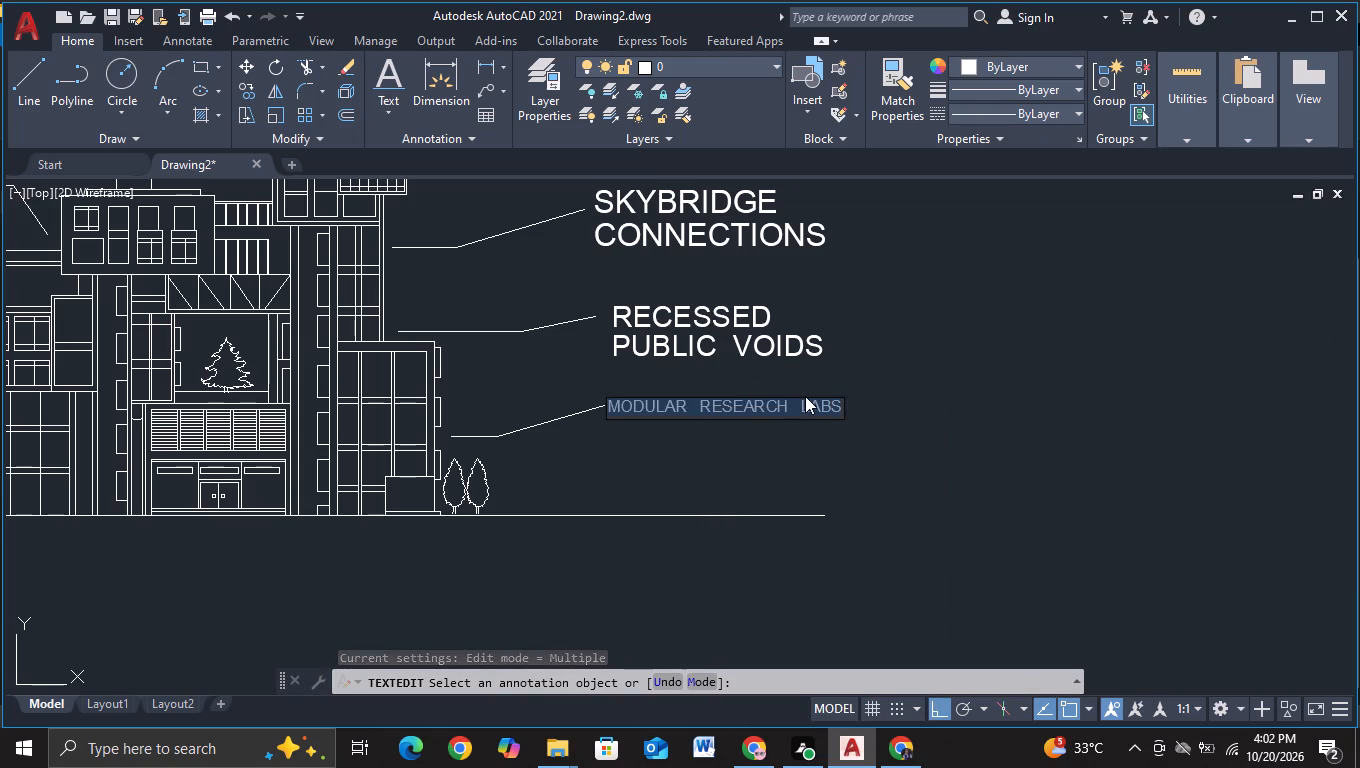
{"action": "key", "text": "BackSpace"}
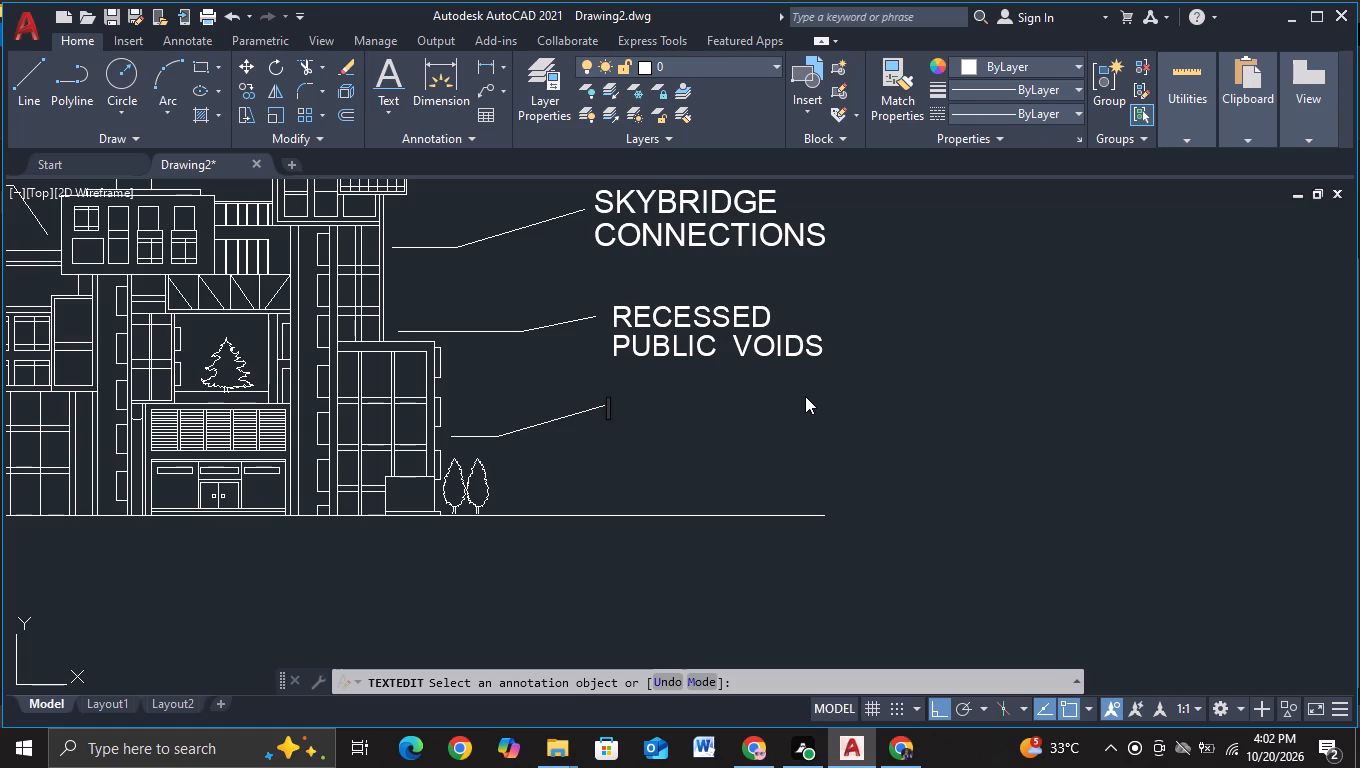
{"action": "type", "text": "GROUND"}
{"action": "key", "text": "space"}
{"action": "key", "text": "space"}
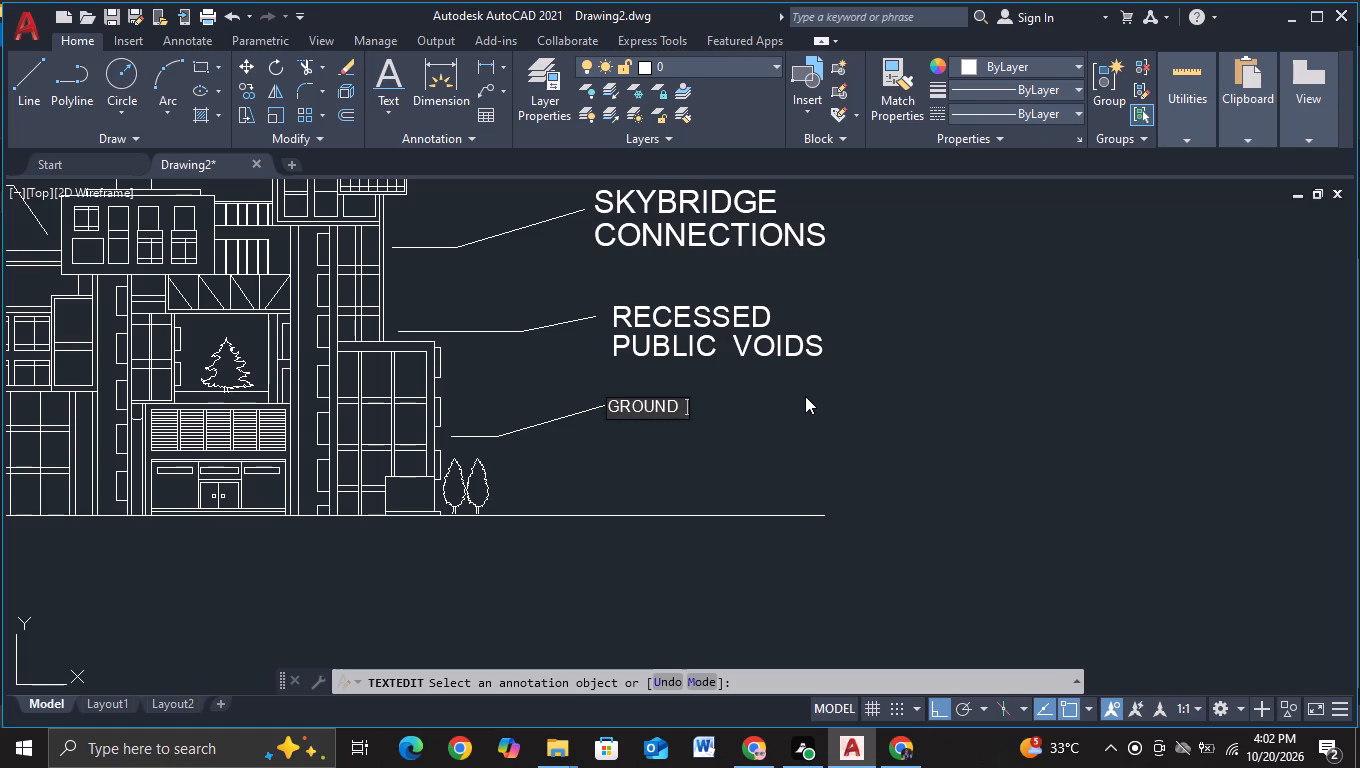
{"action": "key", "text": "space"}
{"action": "key", "text": "l"}
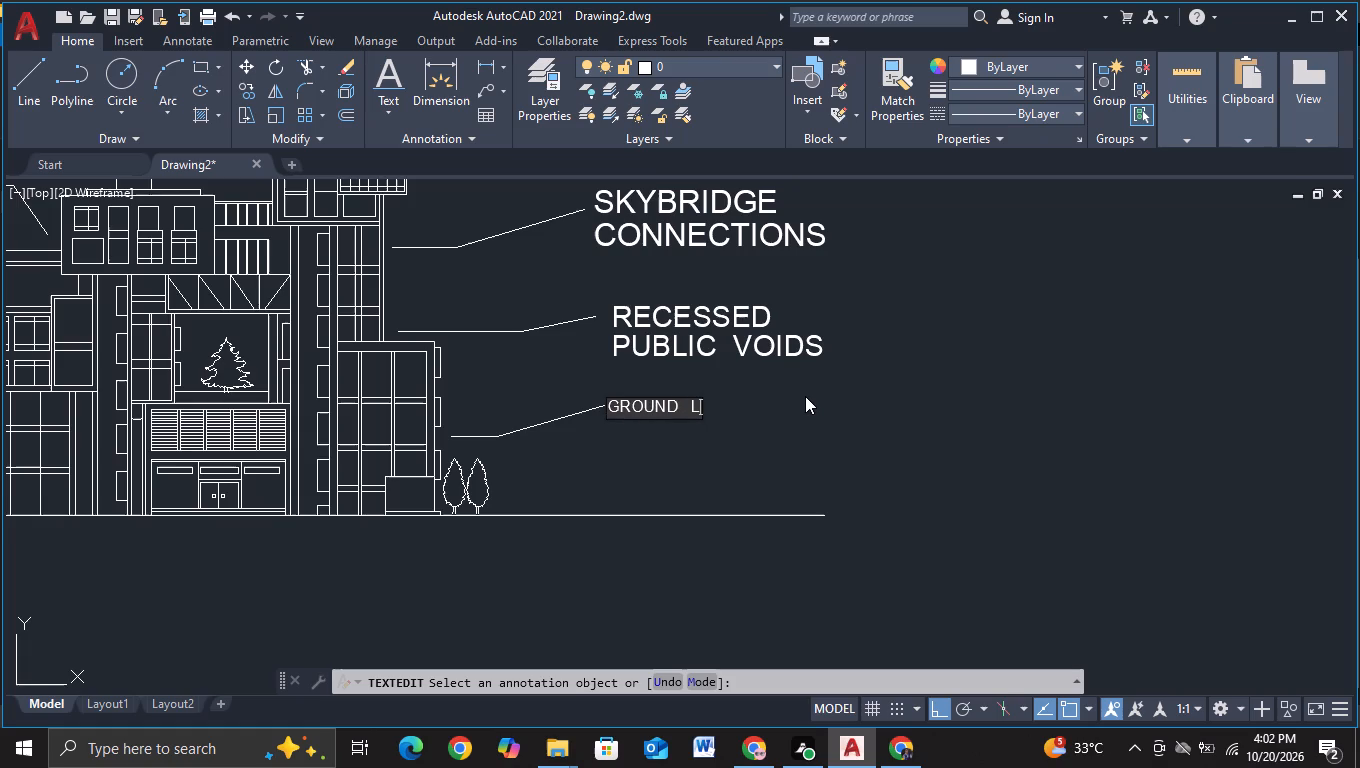
{"action": "type", "text": "EVEL"}
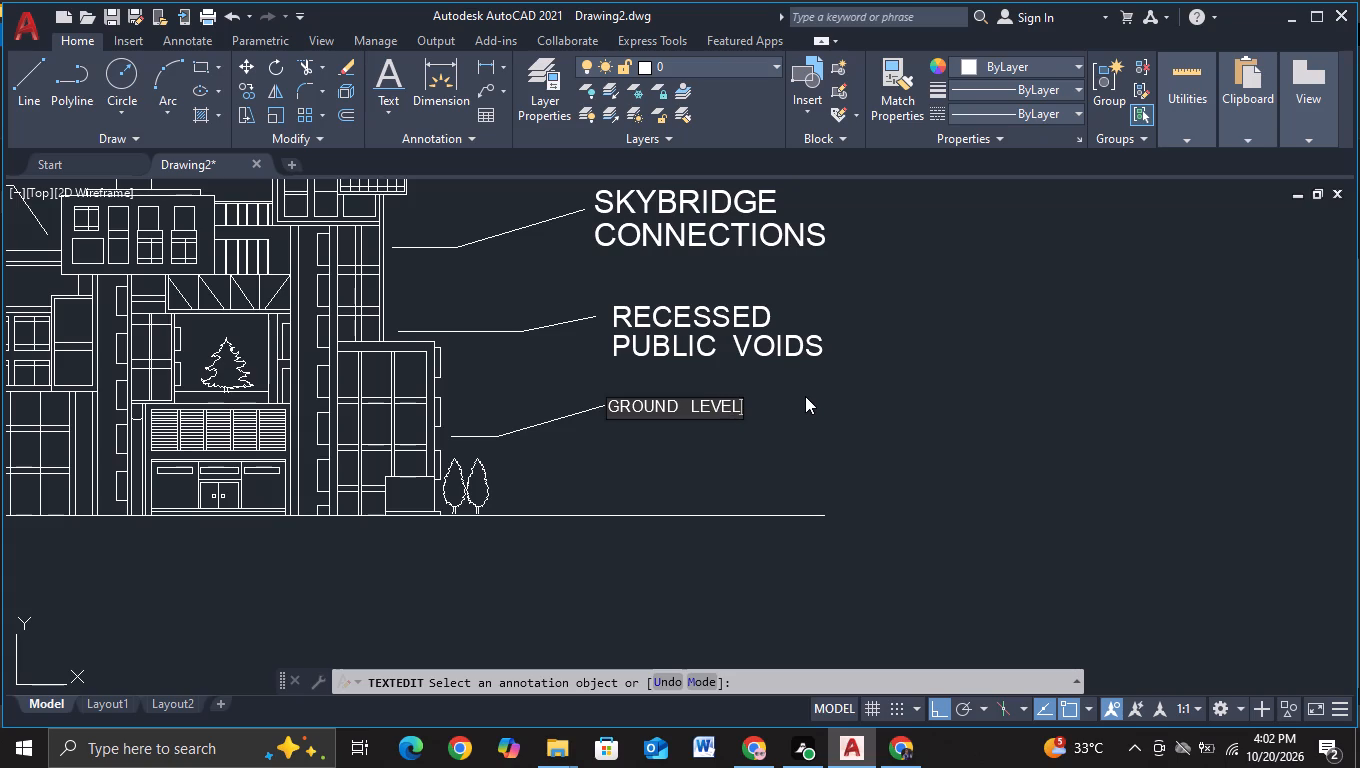
{"action": "key", "text": "space"}
{"action": "key", "text": "Return"}
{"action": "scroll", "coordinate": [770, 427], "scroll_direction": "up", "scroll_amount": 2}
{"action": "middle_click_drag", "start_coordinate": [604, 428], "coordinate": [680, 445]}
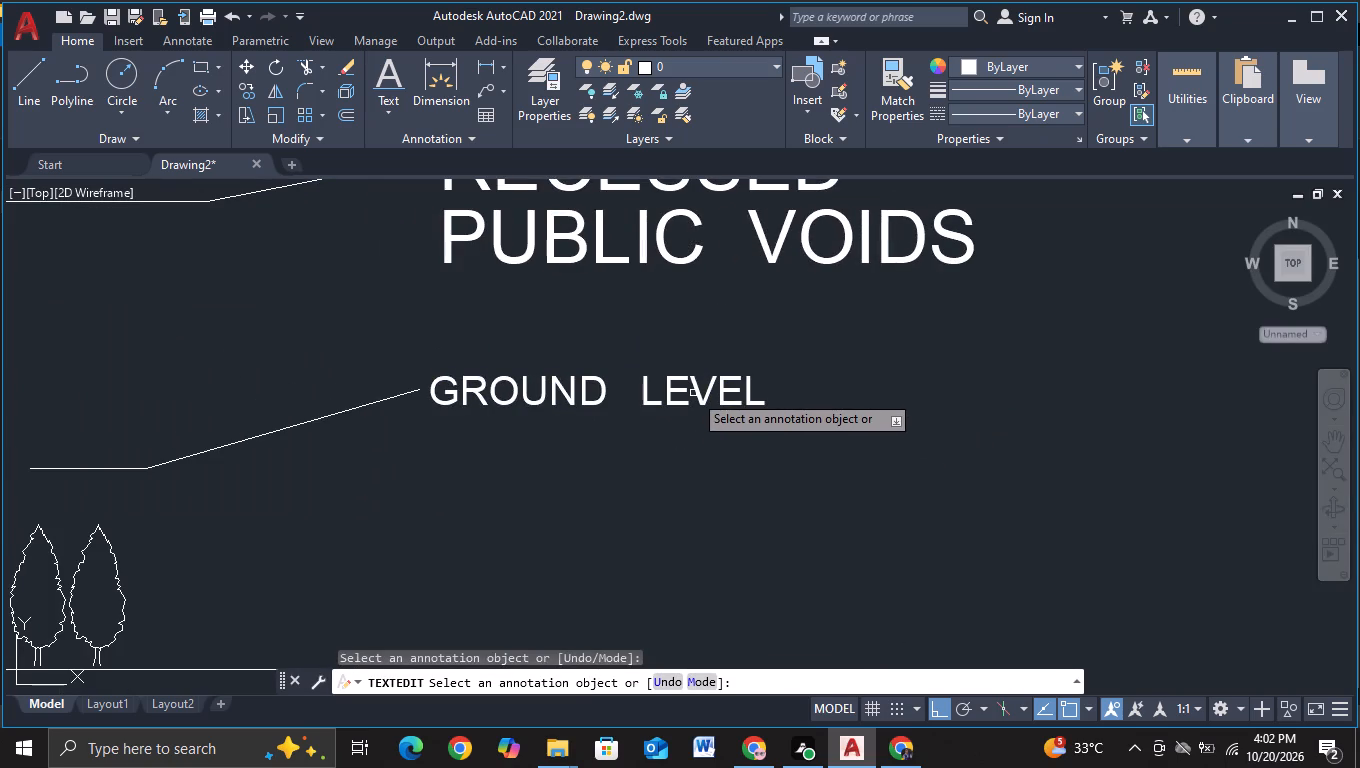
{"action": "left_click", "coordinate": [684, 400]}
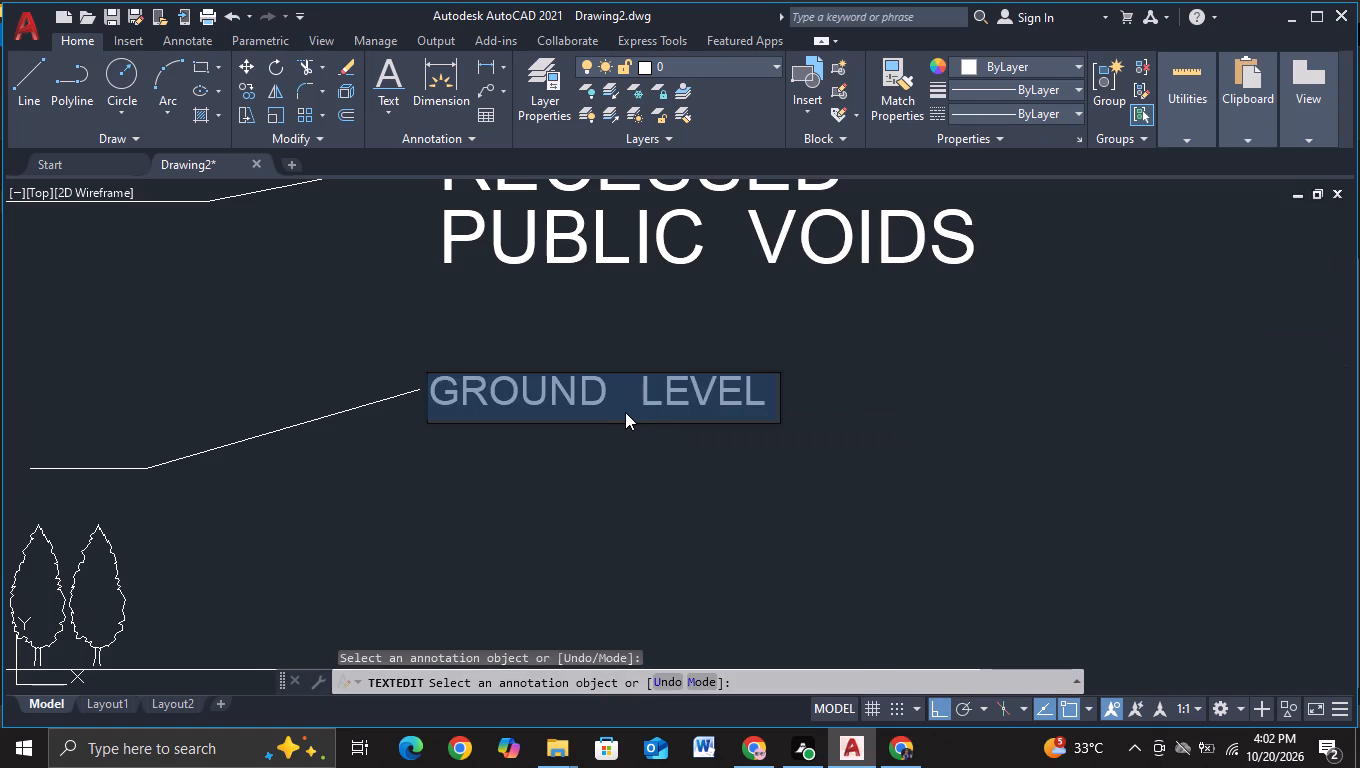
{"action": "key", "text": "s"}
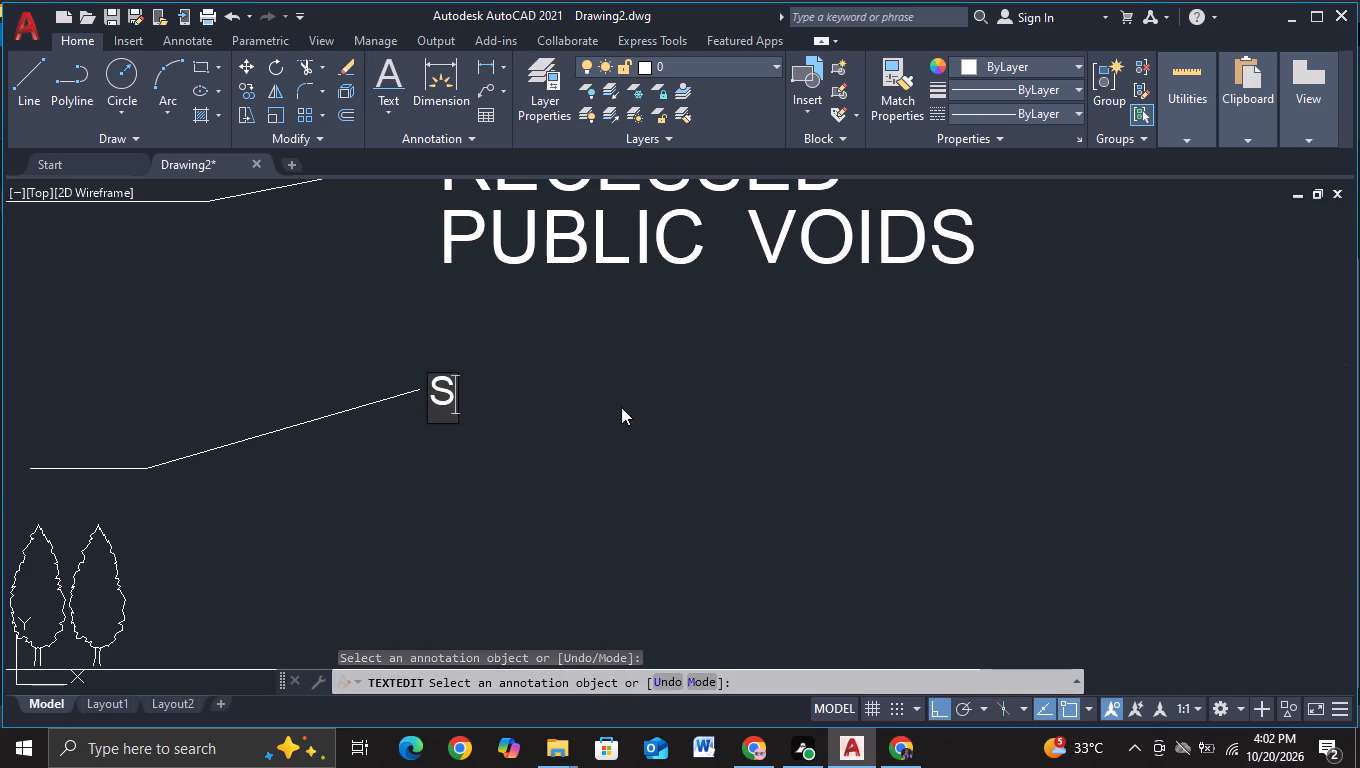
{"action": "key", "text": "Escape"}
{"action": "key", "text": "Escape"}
Scale the GROUND LEVEL label up by eye to about 1.7 times its size, from a base point near its last letters.
{"action": "left_click", "coordinate": [404, 337]}
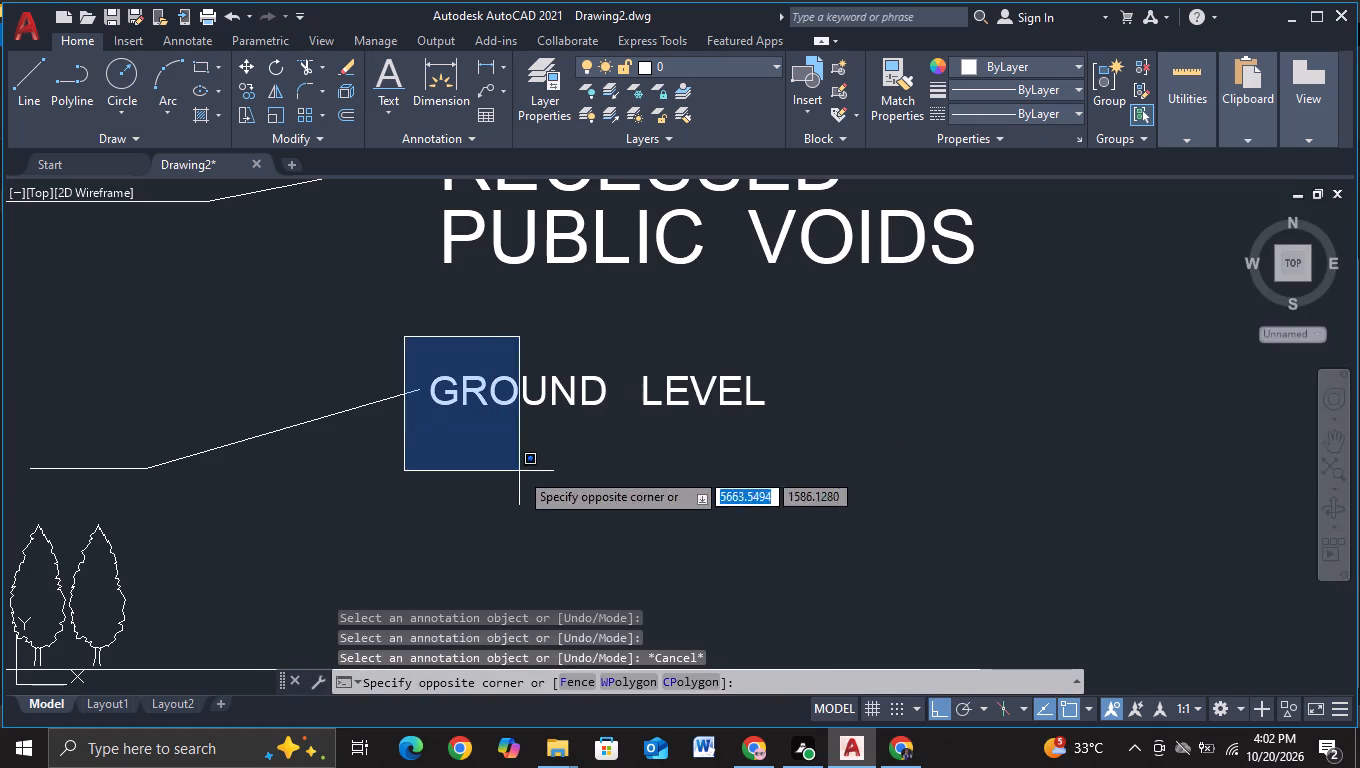
{"action": "left_click", "coordinate": [798, 476]}
{"action": "key", "text": "s"}
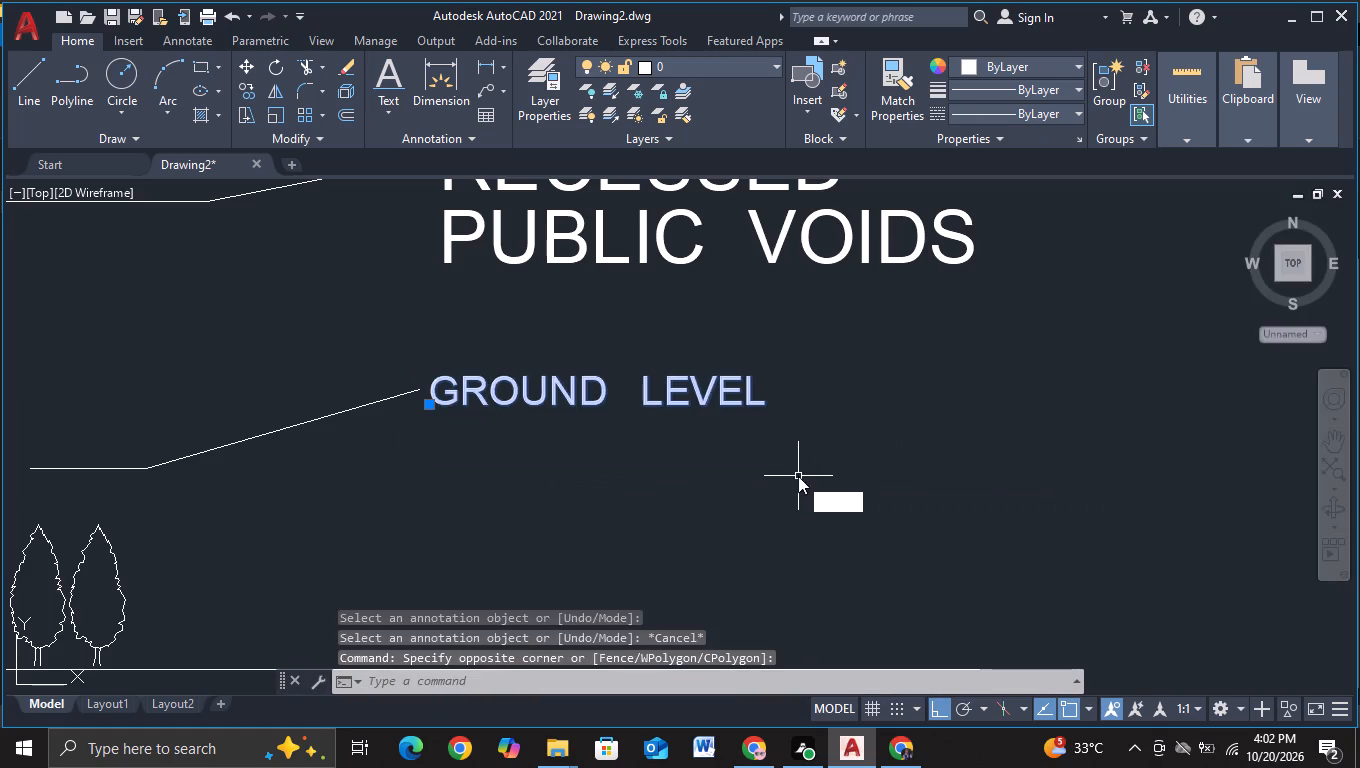
{"action": "left_click", "coordinate": [870, 534]}
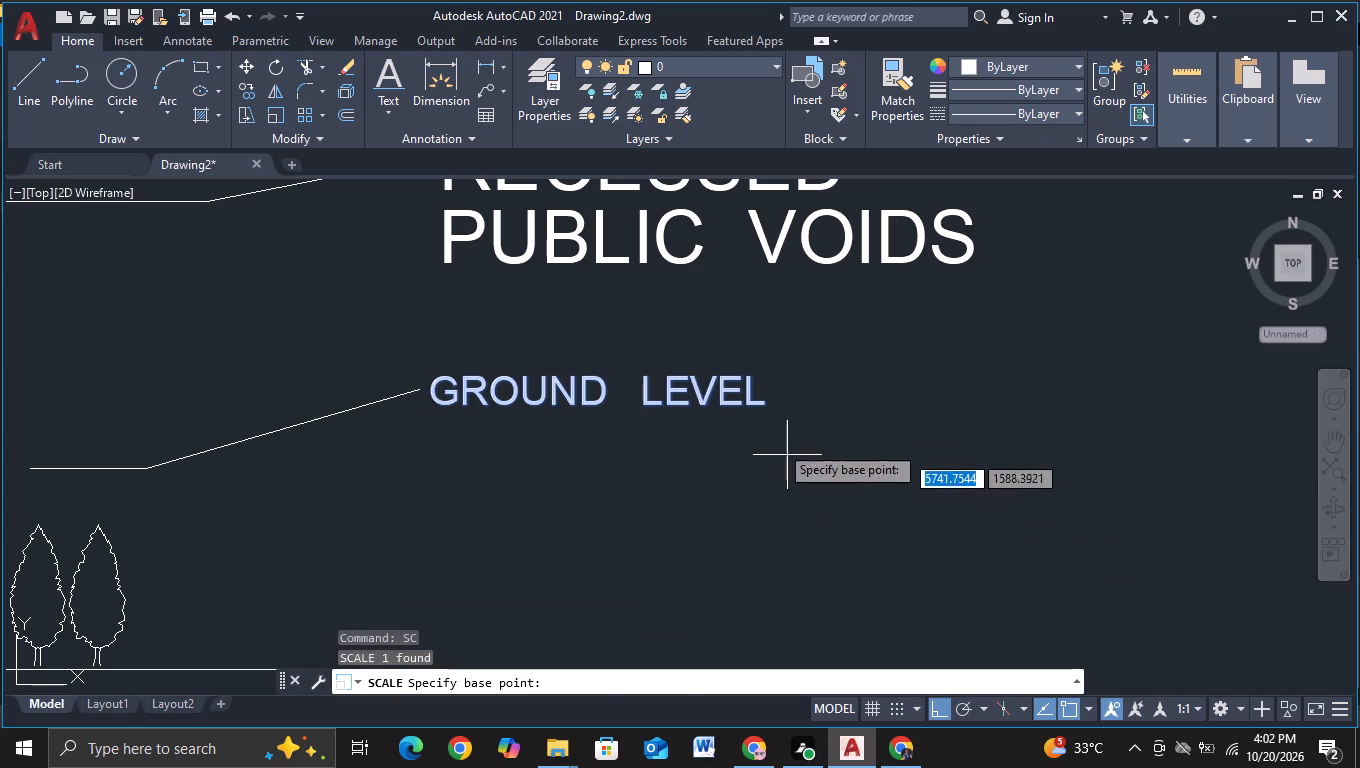
{"action": "left_click", "coordinate": [739, 399]}
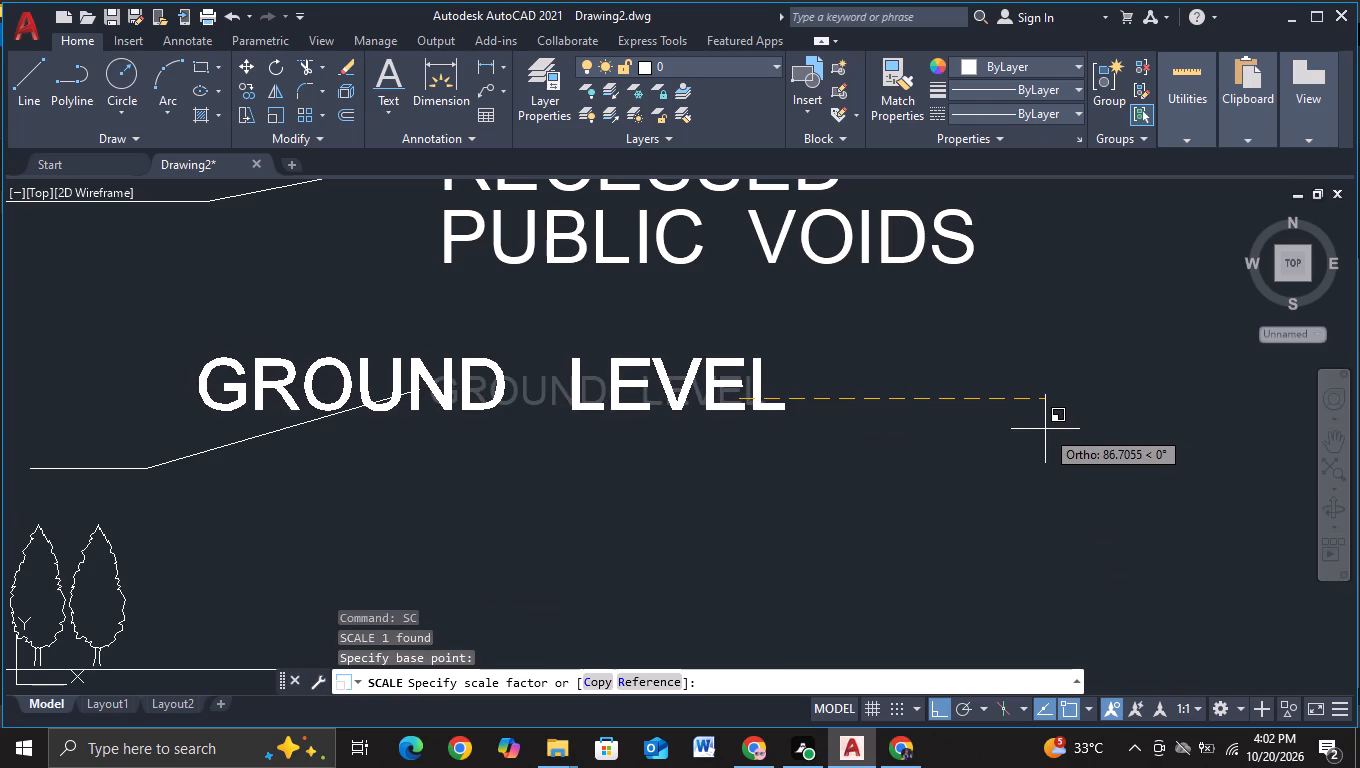
{"action": "left_click", "coordinate": [1035, 429]}
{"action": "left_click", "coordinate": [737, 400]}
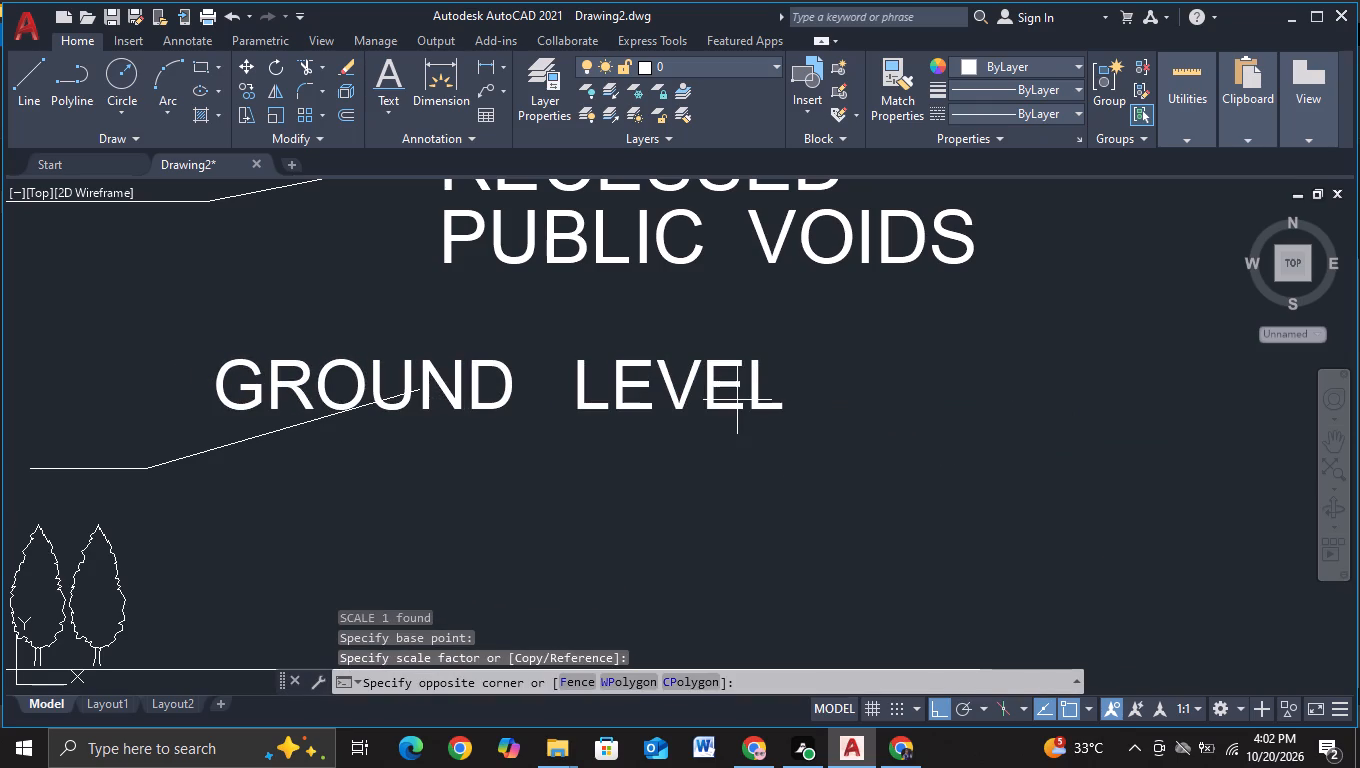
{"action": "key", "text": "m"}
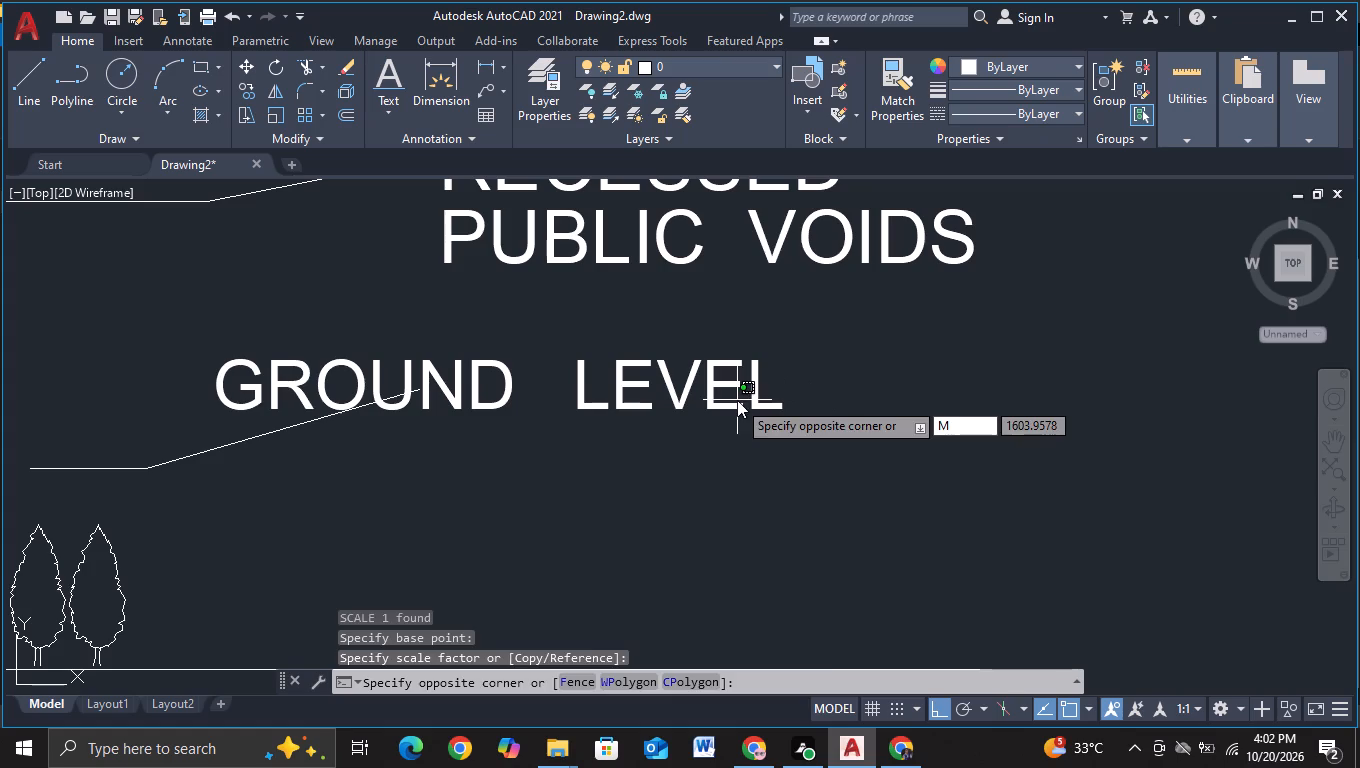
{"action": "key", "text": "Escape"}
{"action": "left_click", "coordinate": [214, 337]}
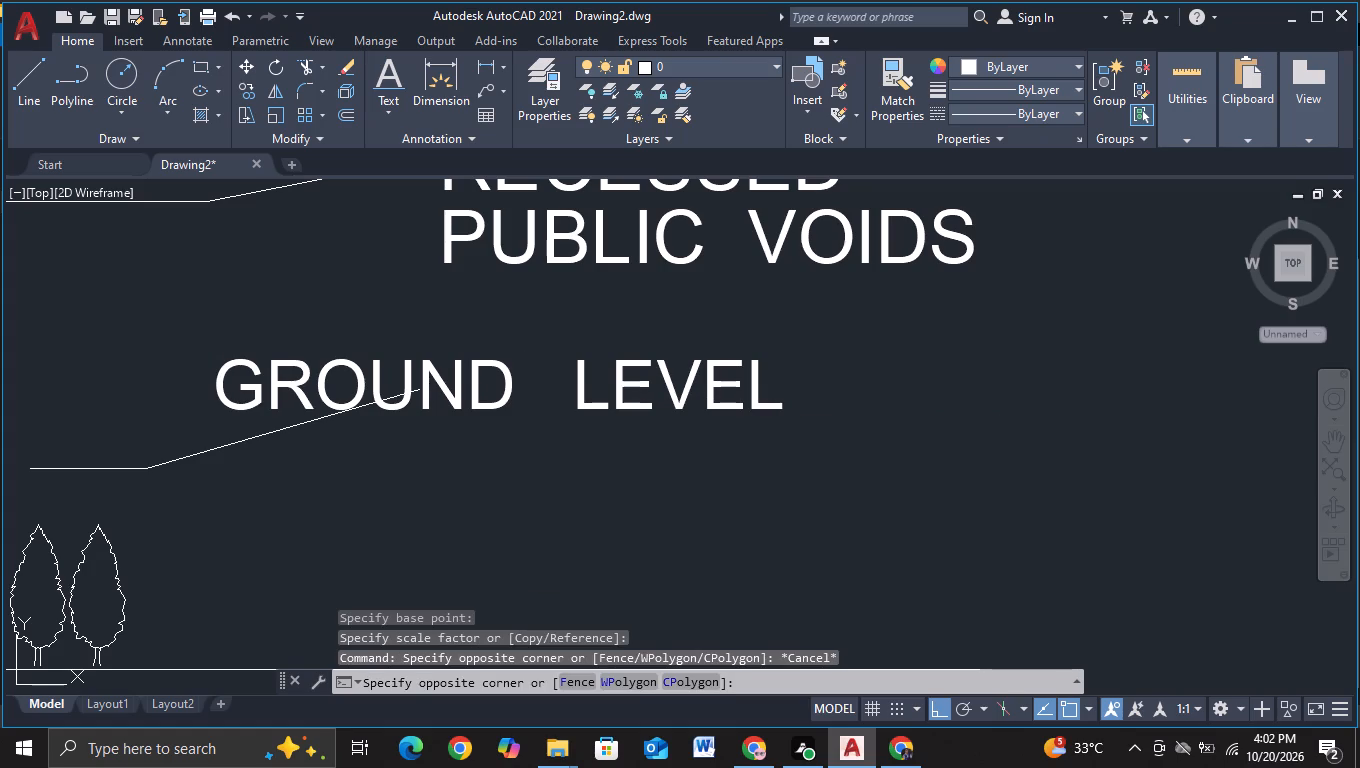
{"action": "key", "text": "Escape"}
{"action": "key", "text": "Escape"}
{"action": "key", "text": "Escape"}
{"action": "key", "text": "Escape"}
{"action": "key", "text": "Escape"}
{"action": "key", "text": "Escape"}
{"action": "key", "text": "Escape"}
Move the GROUND LEVEL label horizontally with Ortho on, so it starts just past the end of its leader line.
{"action": "left_click", "coordinate": [402, 399]}
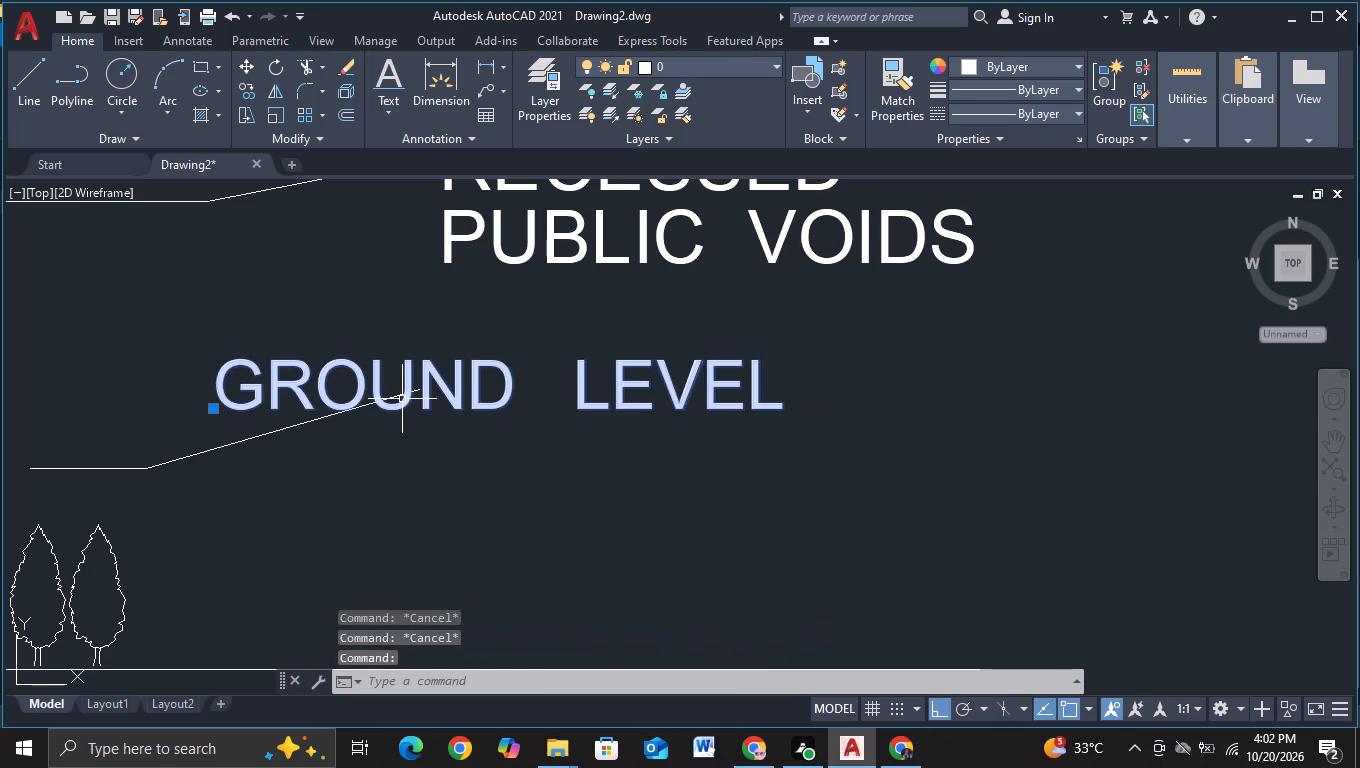
{"action": "key", "text": "m"}
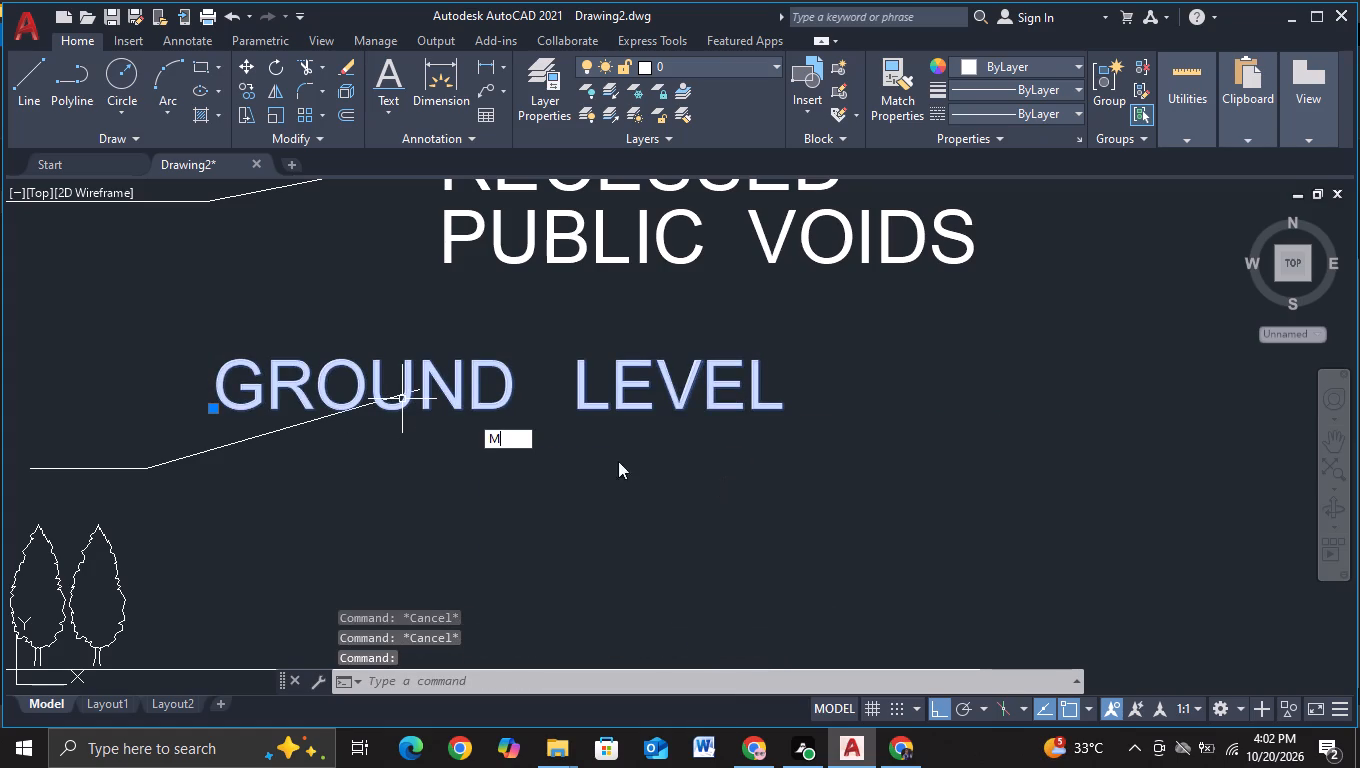
{"action": "left_click", "coordinate": [586, 458]}
{"action": "left_click", "coordinate": [596, 410]}
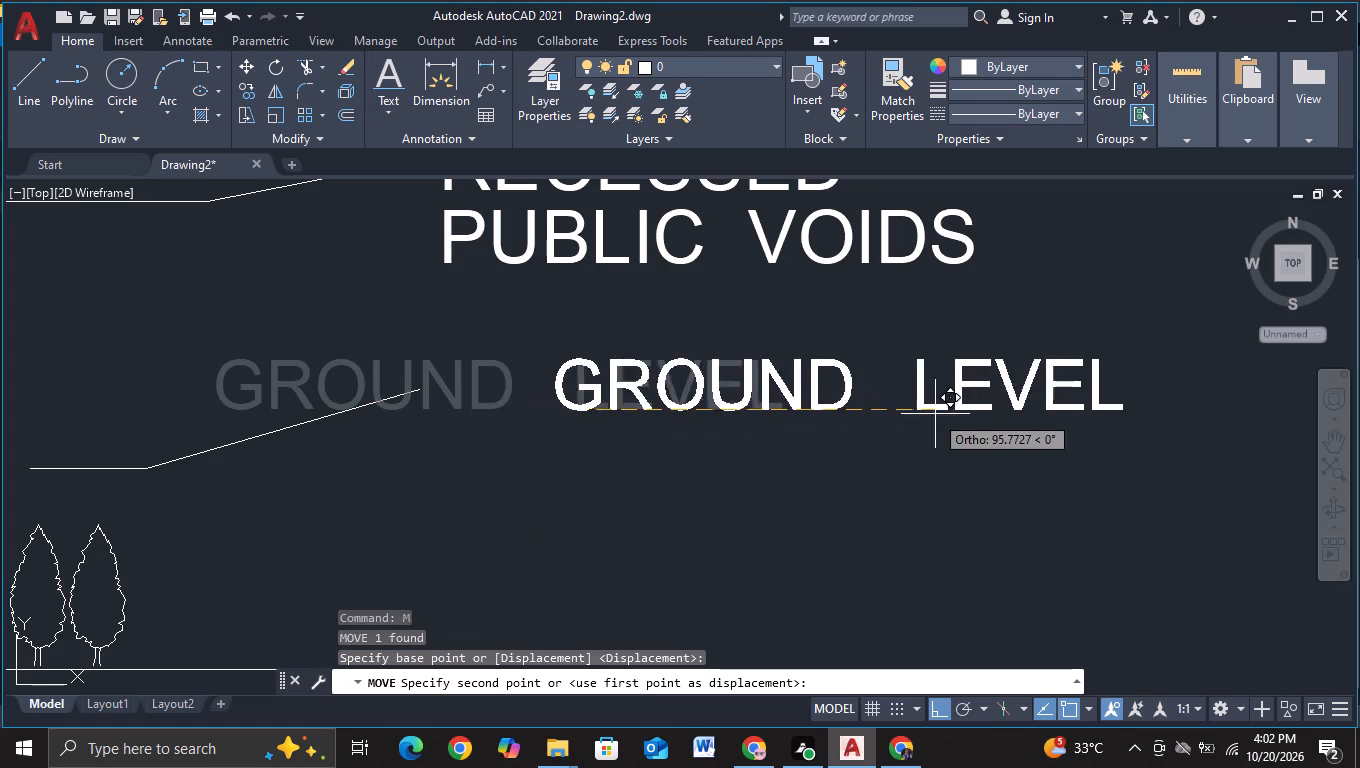
{"action": "left_click", "coordinate": [808, 431]}
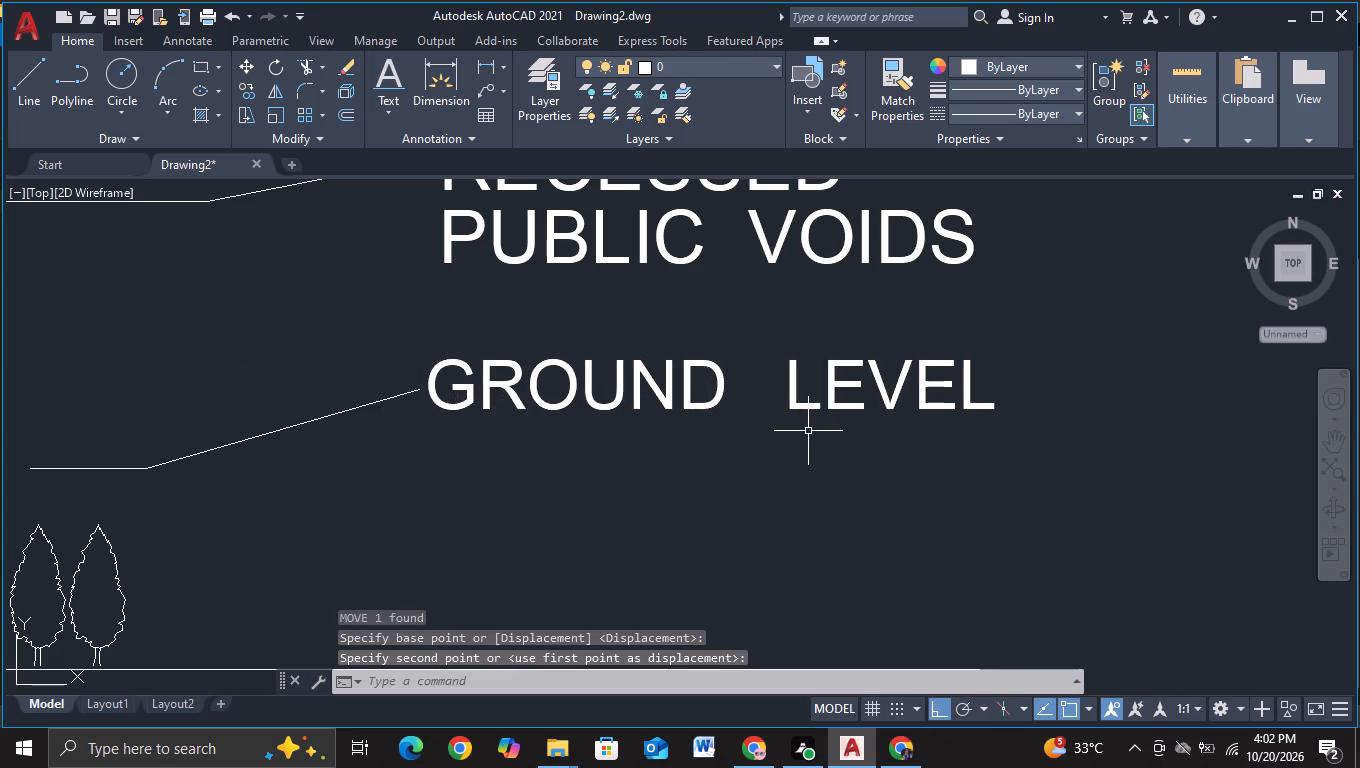
Copy the GROUND LEVEL label straight down about 20 units, as a second line directly beneath it.
{"action": "scroll", "coordinate": [808, 431], "scroll_direction": "down", "scroll_amount": 1}
{"action": "left_click", "coordinate": [742, 415]}
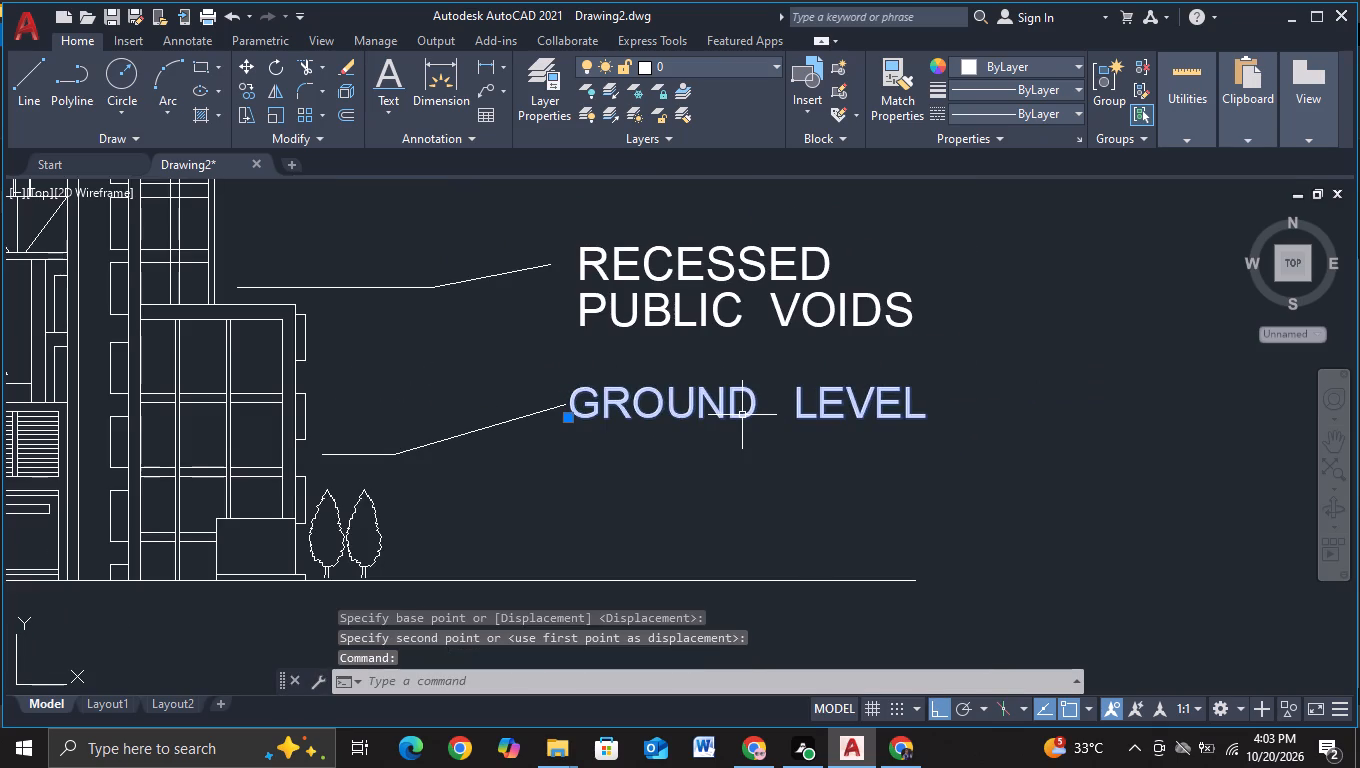
{"action": "key", "text": "c"}
{"action": "left_click", "coordinate": [770, 470]}
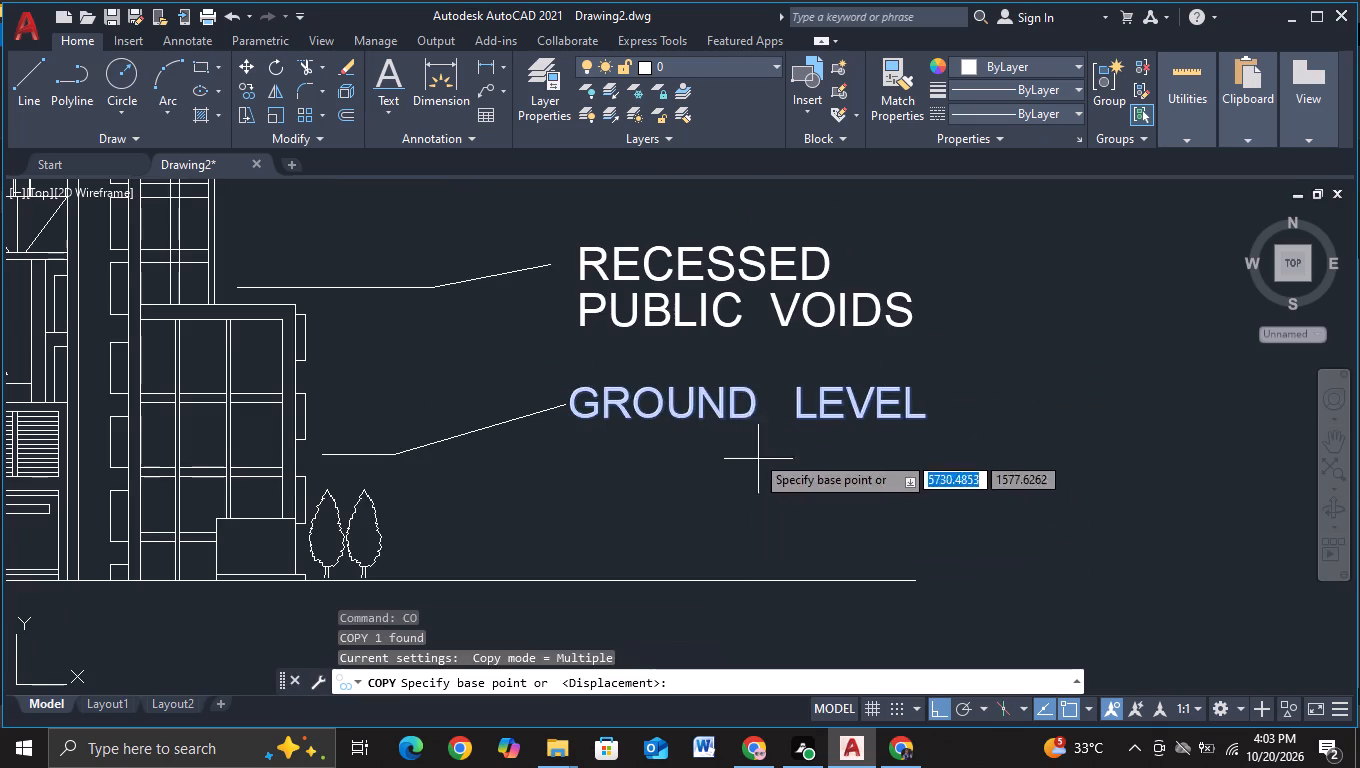
{"action": "left_click", "coordinate": [725, 418]}
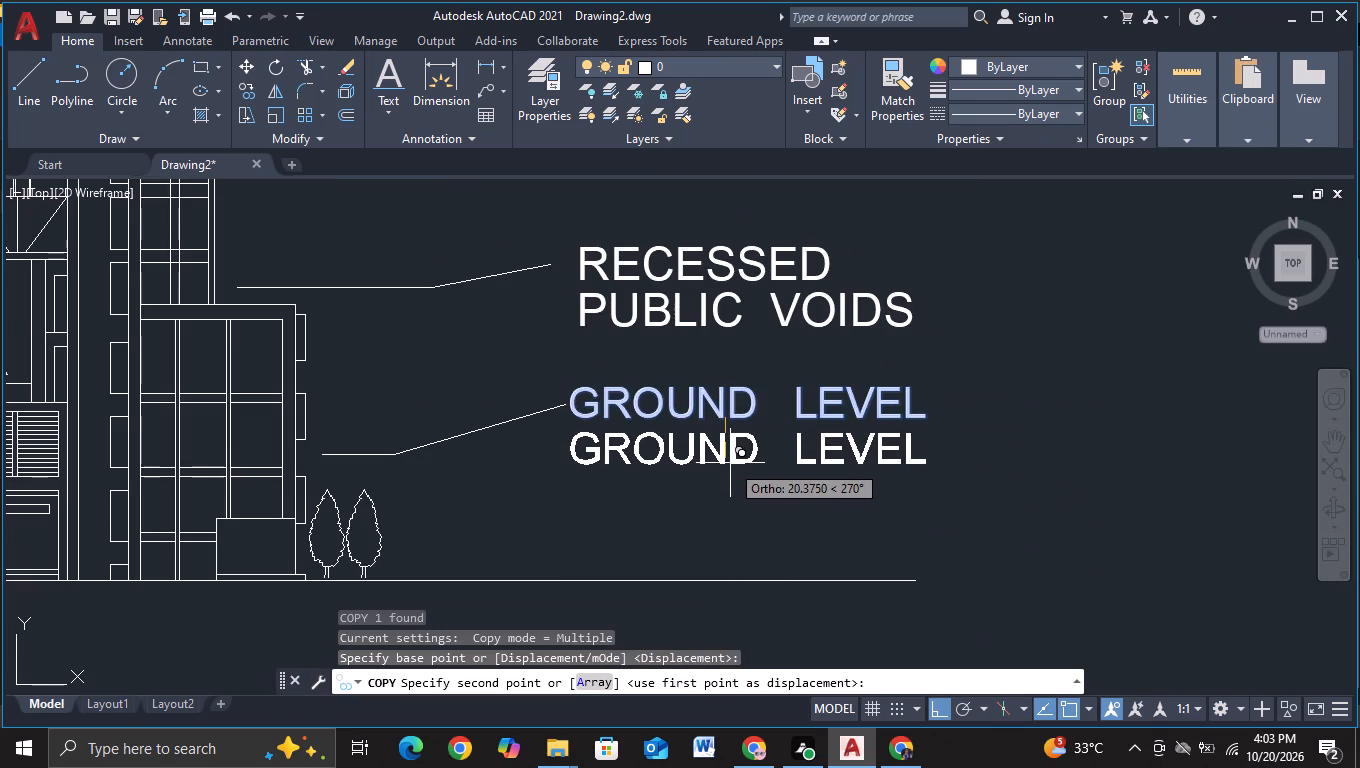
{"action": "left_click", "coordinate": [730, 463]}
{"action": "key", "text": "Escape"}
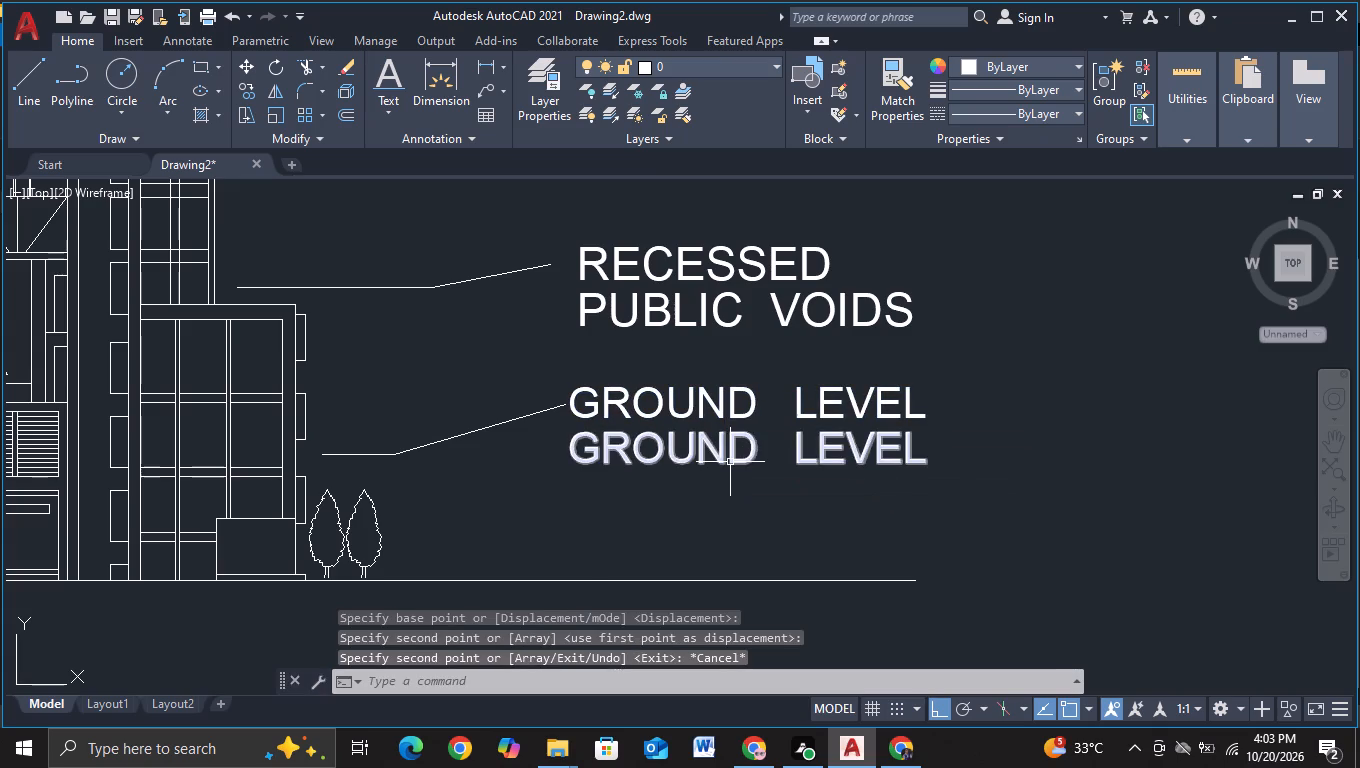
Reword the lower GROUND LEVEL line as PUBLIC ARCADE, with two spaces between the words.
{"action": "left_click", "coordinate": [730, 461]}
{"action": "right_click", "coordinate": [730, 461]}
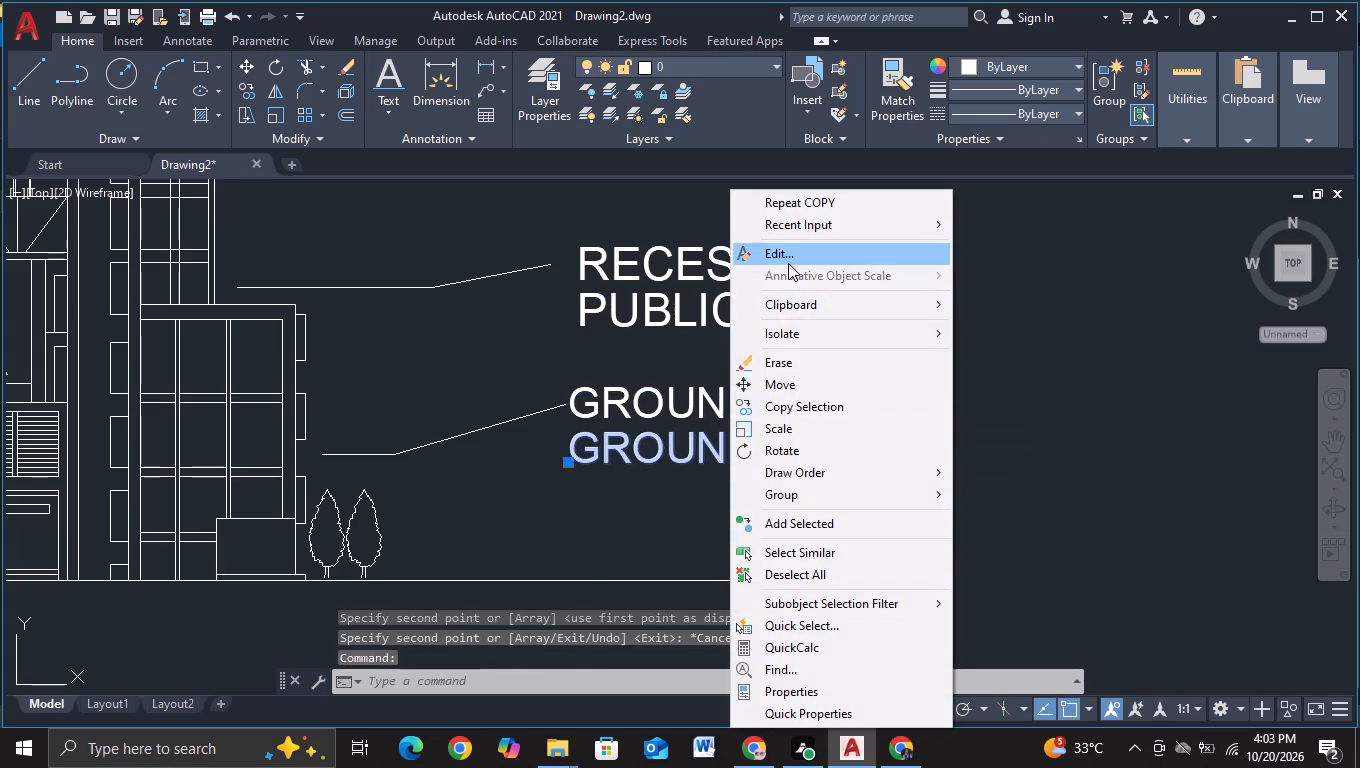
{"action": "left_click", "coordinate": [788, 263]}
{"action": "key", "text": "BackSpace"}
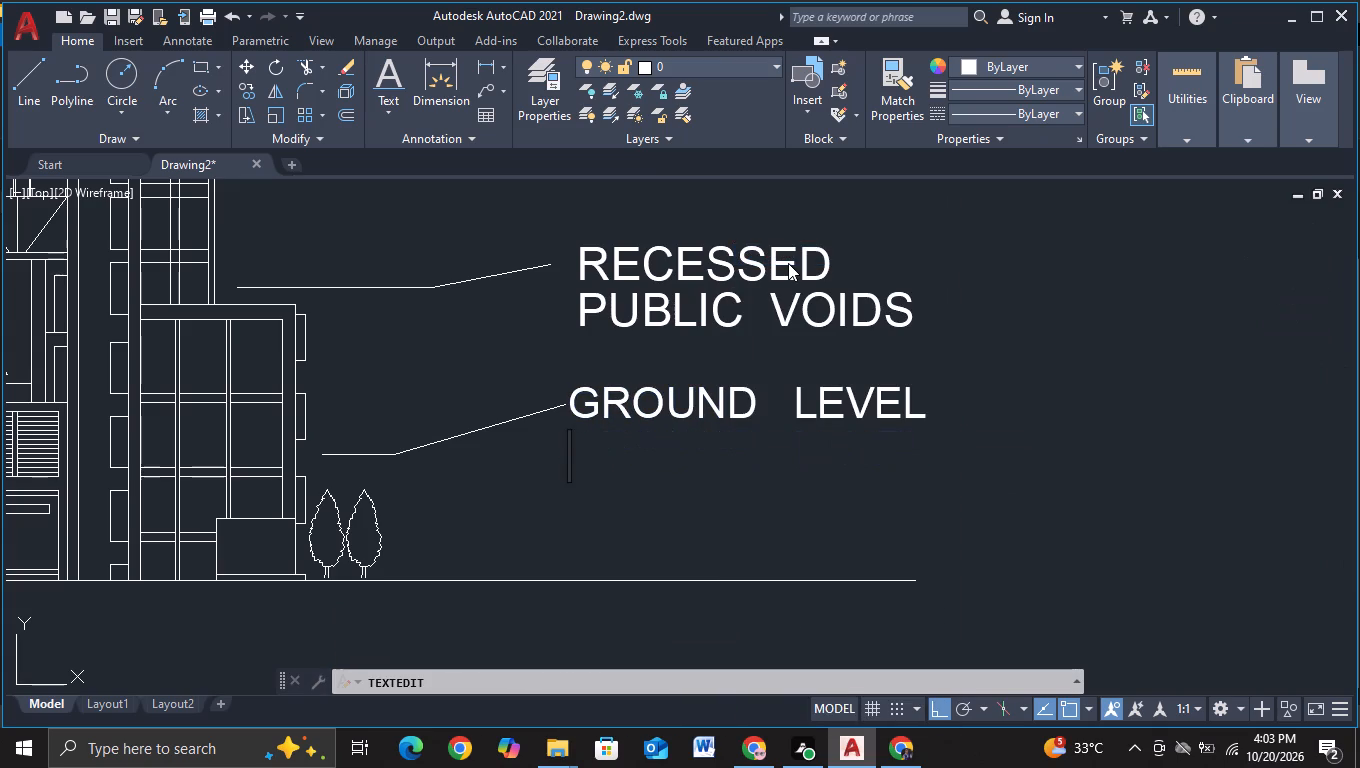
{"action": "type", "text": "PUBLIC"}
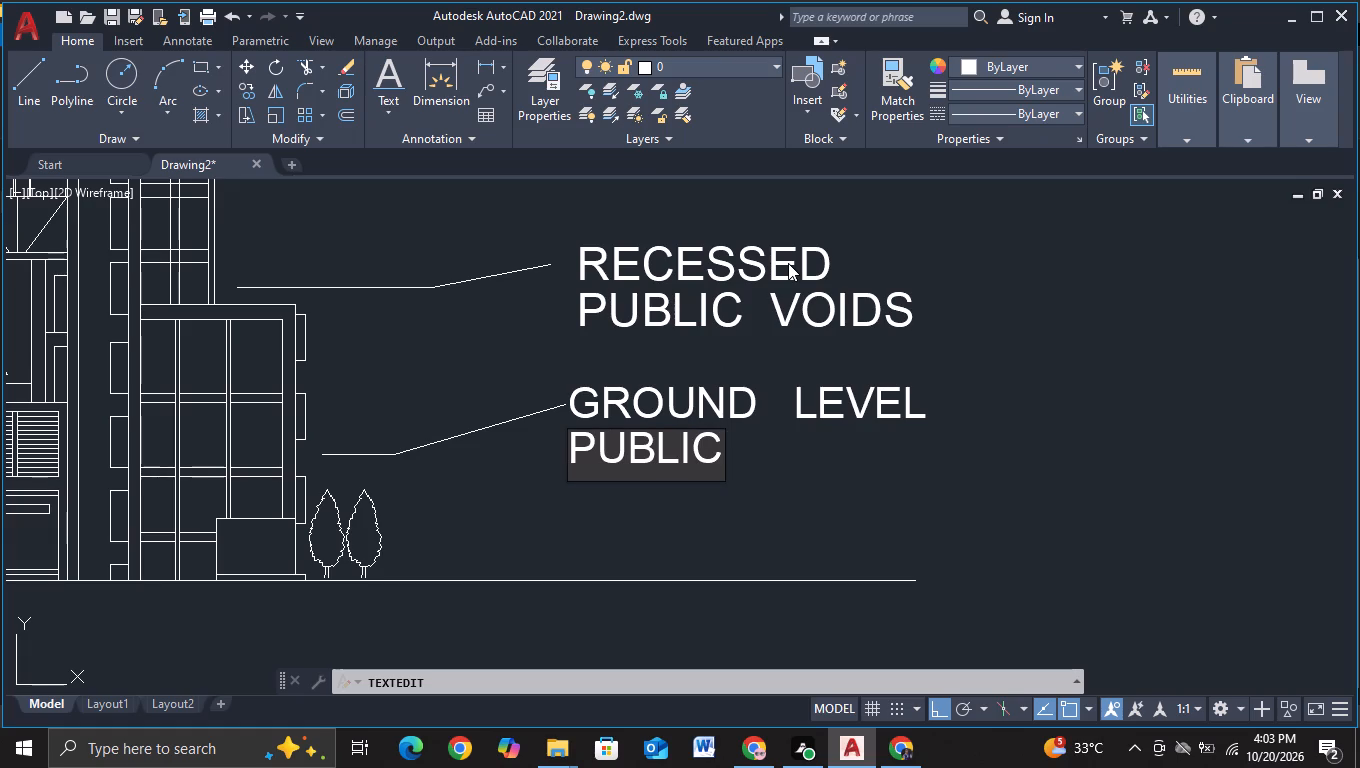
{"action": "key", "text": "space"}
{"action": "key", "text": "space"}
{"action": "key", "text": "space"}
{"action": "type", "text": "AR"}
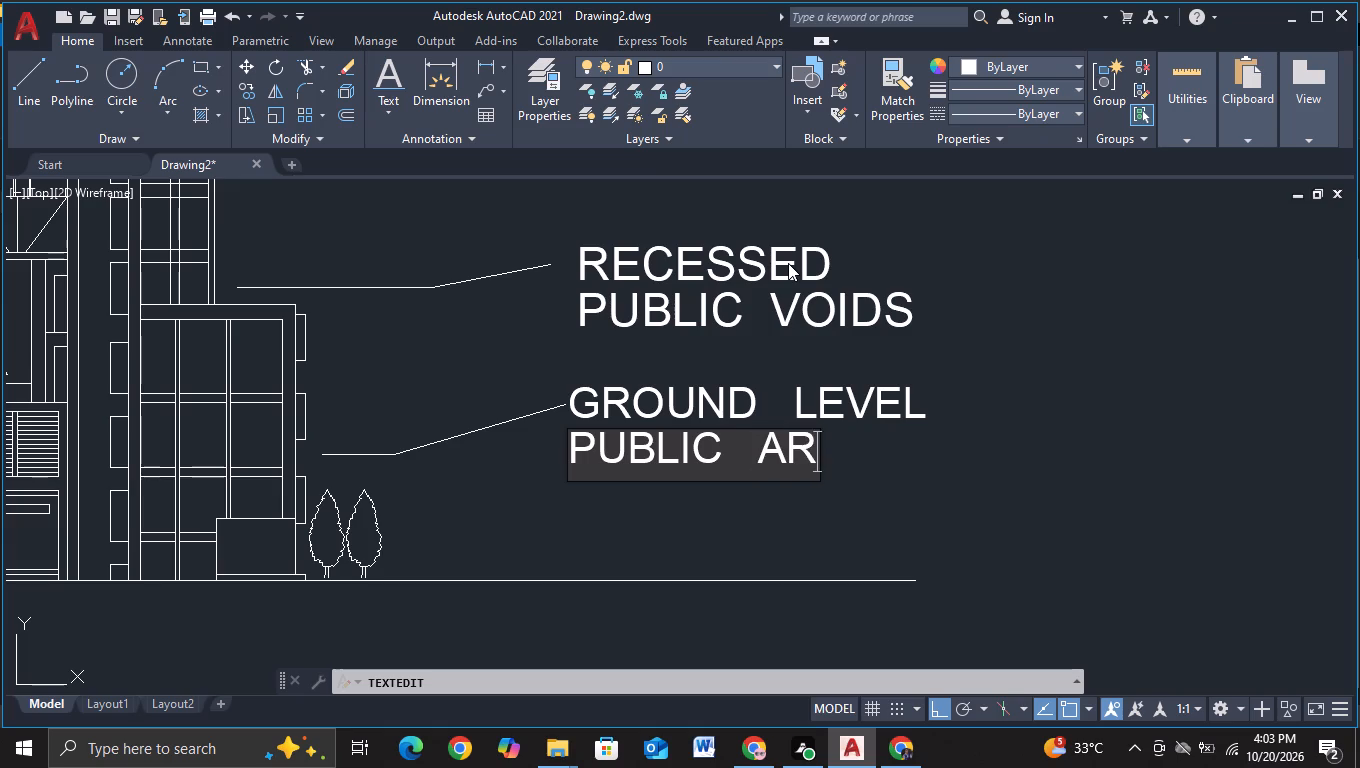
{"action": "type", "text": "CADE"}
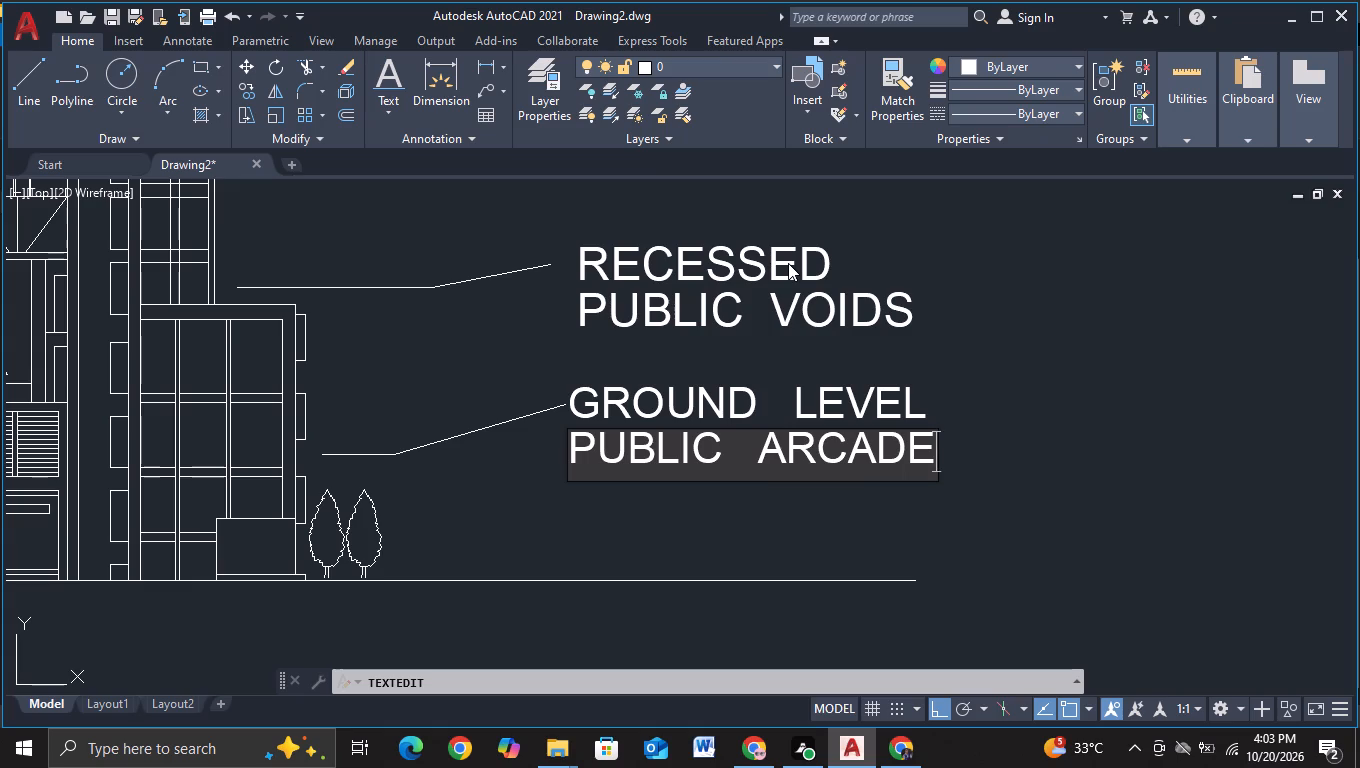
{"action": "left_click", "coordinate": [746, 457]}
{"action": "key", "text": "BackSpace"}
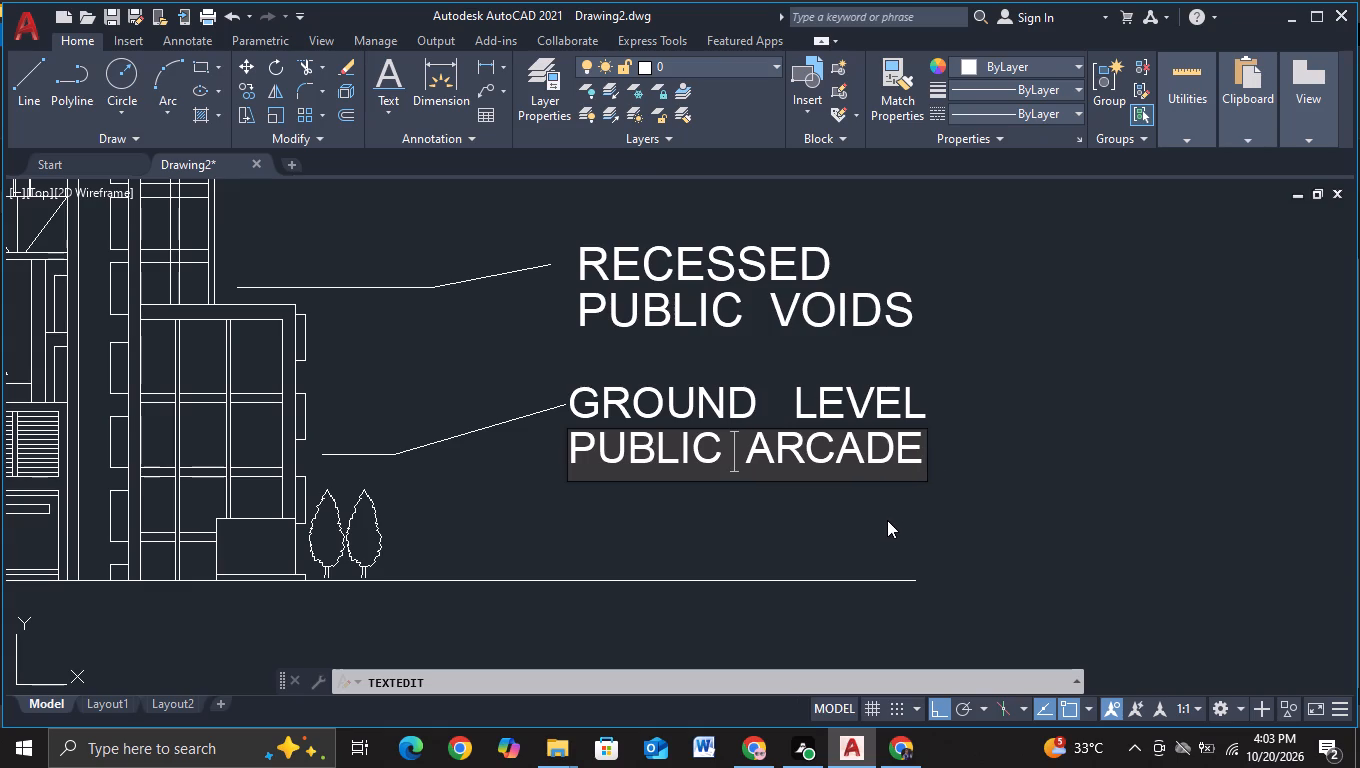
{"action": "key", "text": "Return"}
{"action": "key", "text": "Return"}
{"action": "key", "text": "Escape"}
{"action": "key", "text": "Escape"}
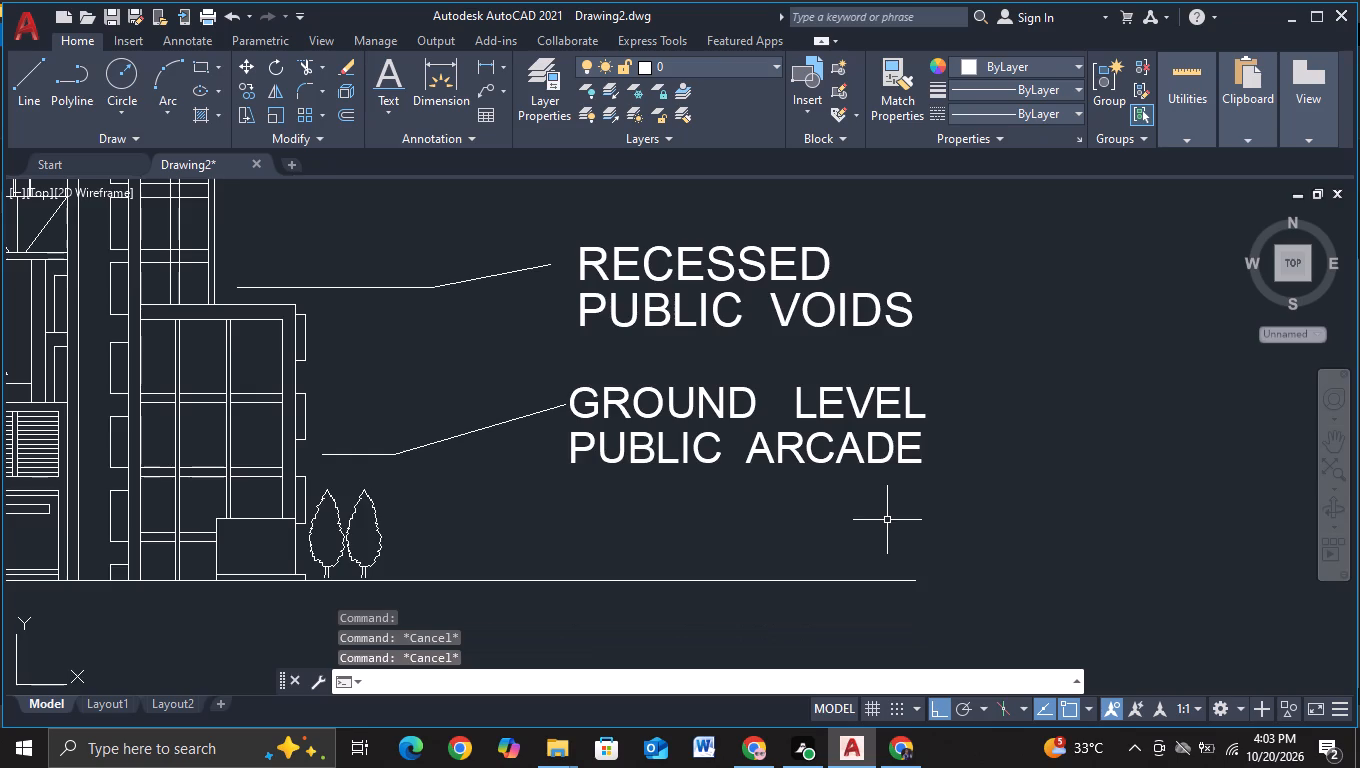
Copy the PUBLIC VOIDS line straight down about 16 units, as a third line of the RECESSED label.
{"action": "scroll", "coordinate": [887, 520], "scroll_direction": "down", "scroll_amount": 2}
{"action": "middle_click_drag", "start_coordinate": [870, 529], "coordinate": [835, 547]}
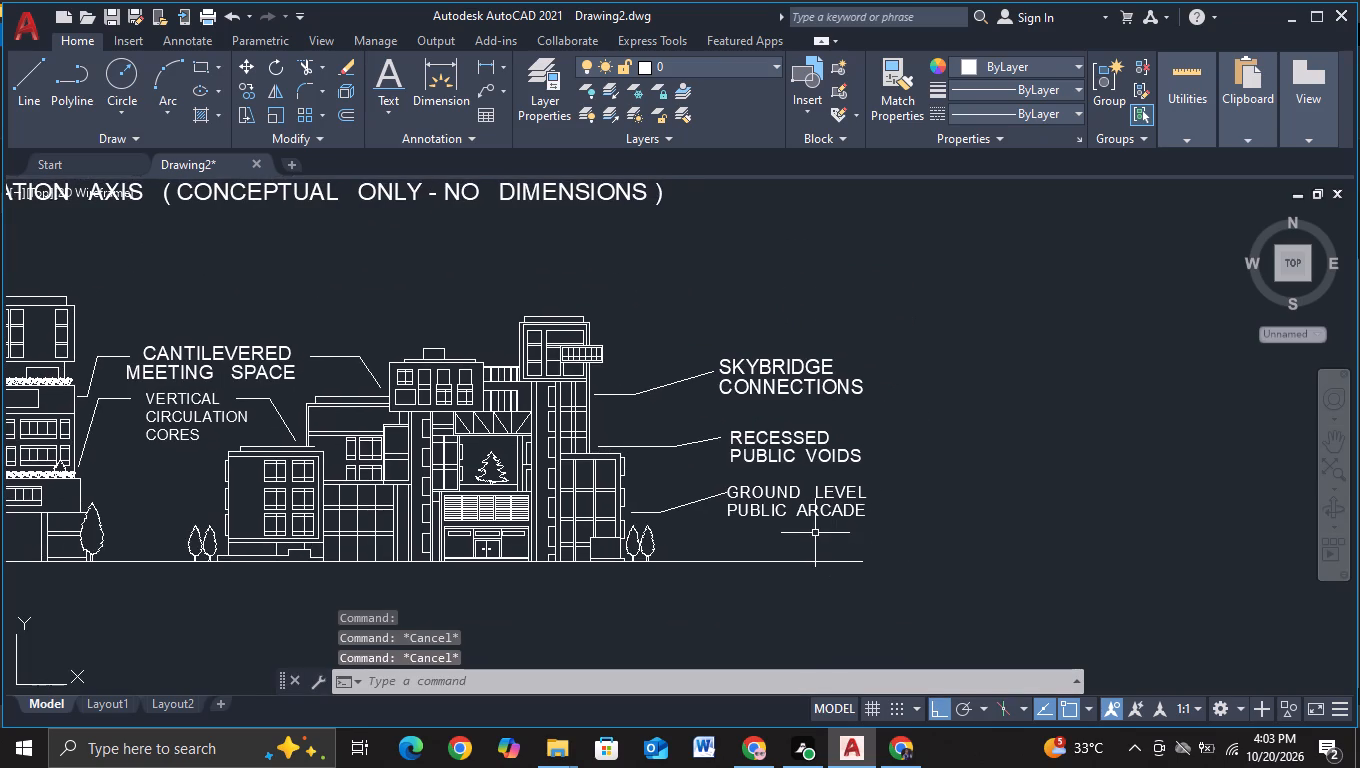
{"action": "scroll", "coordinate": [775, 515], "scroll_direction": "up", "scroll_amount": 1}
{"action": "left_click", "coordinate": [753, 432]}
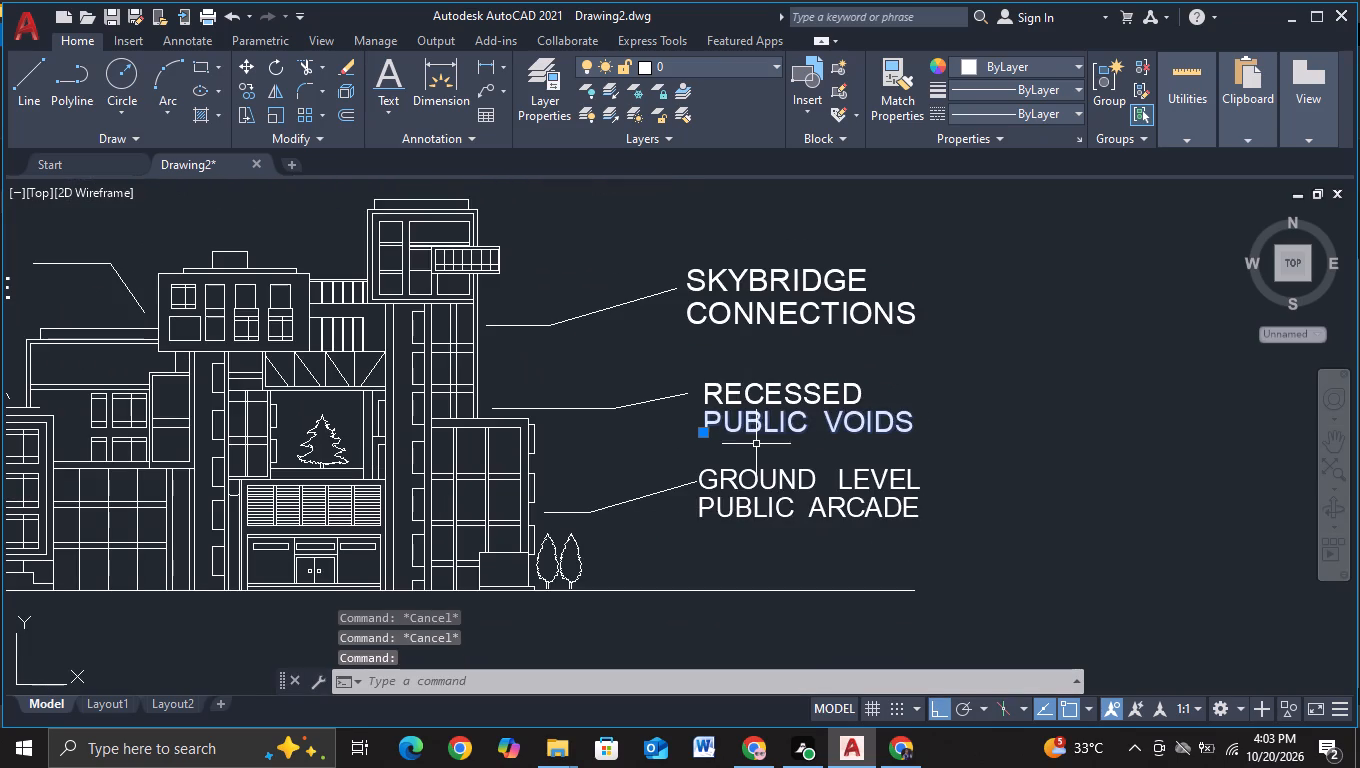
{"action": "key", "text": "c"}
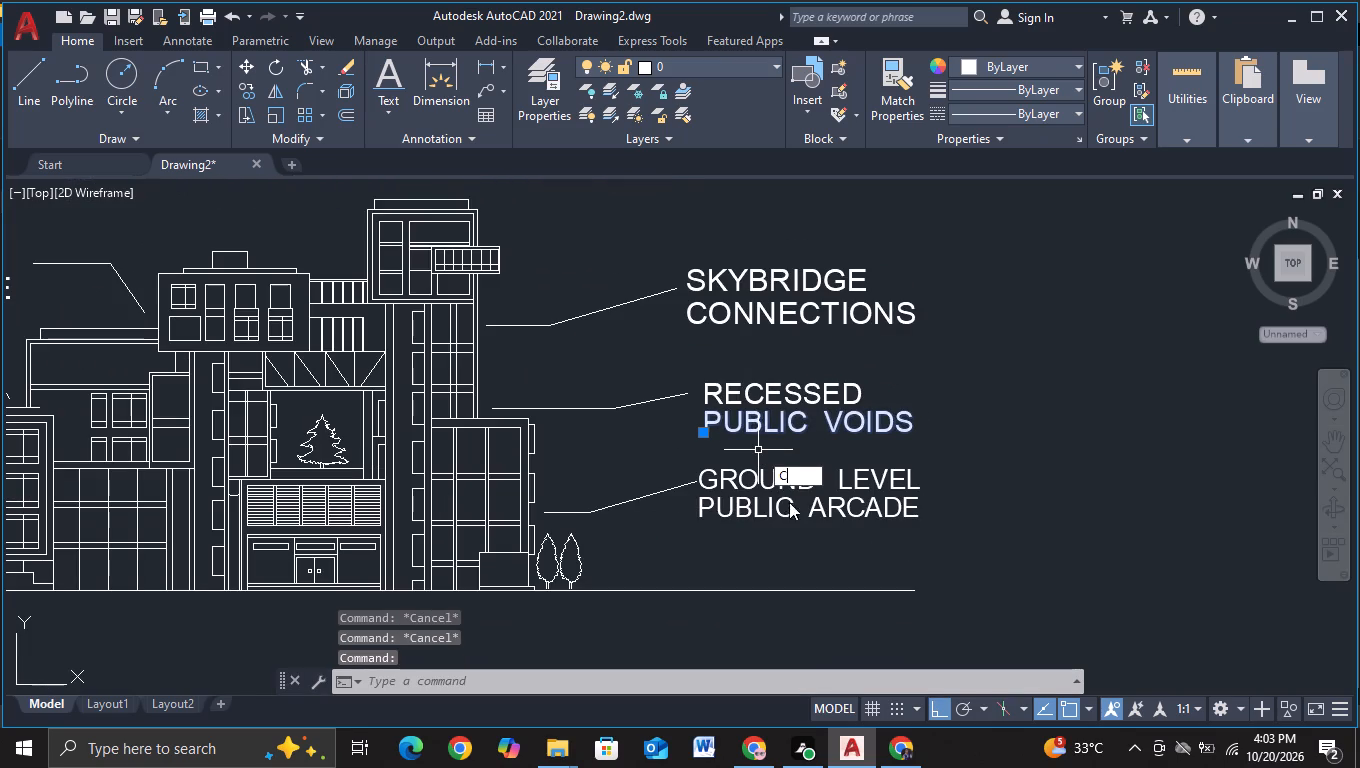
{"action": "left_click", "coordinate": [789, 511]}
{"action": "left_click", "coordinate": [734, 429]}
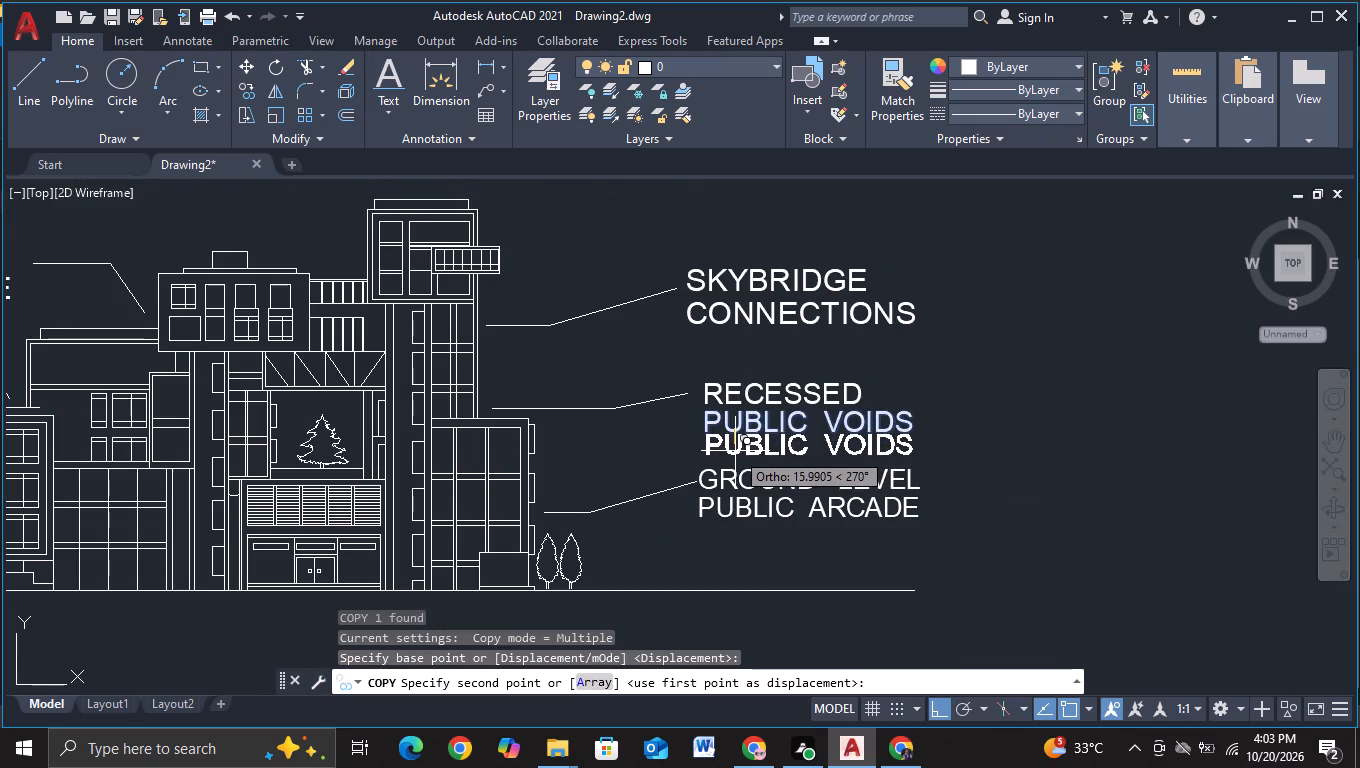
{"action": "left_click", "coordinate": [733, 452]}
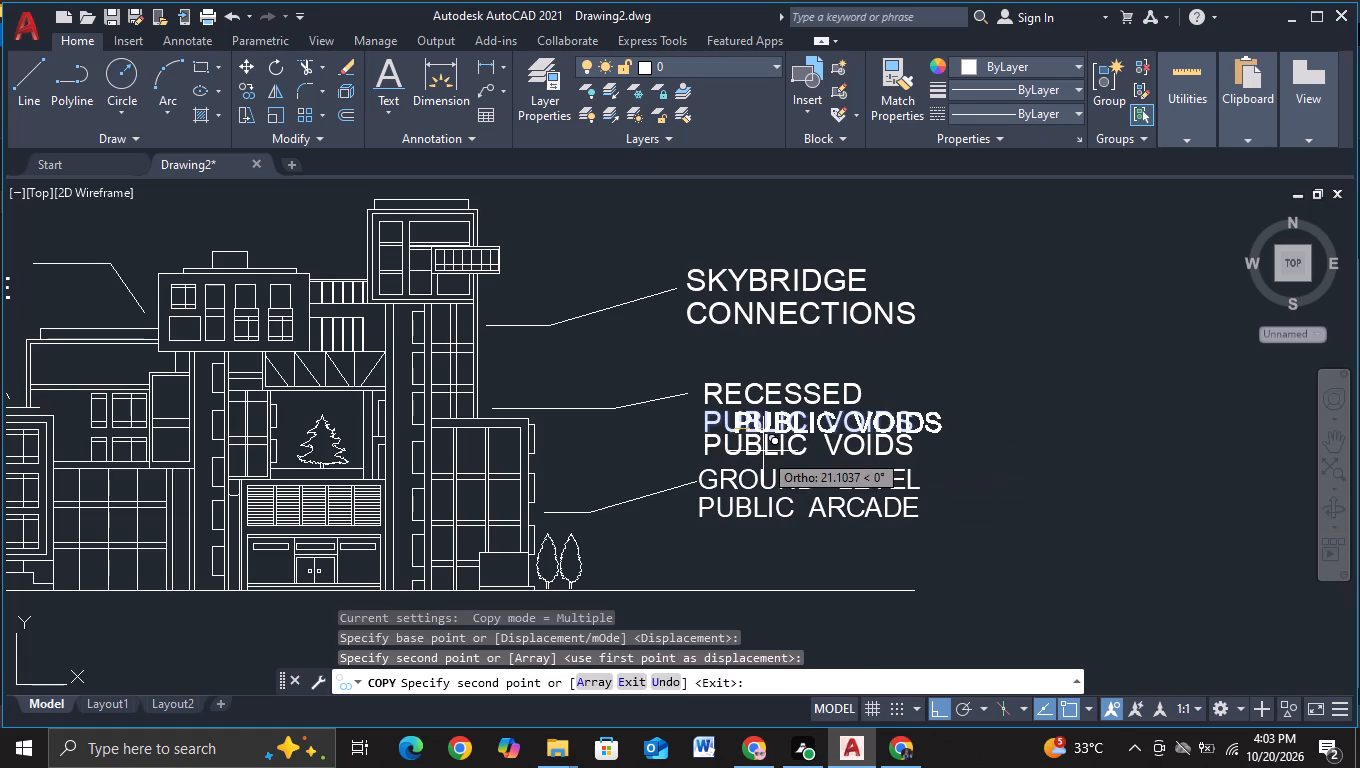
{"action": "key", "text": "Escape"}
Reword the third line of the RECESSED label as ( WITH HARDSCAPING ), with two spaces between the words.
{"action": "left_click", "coordinate": [748, 452]}
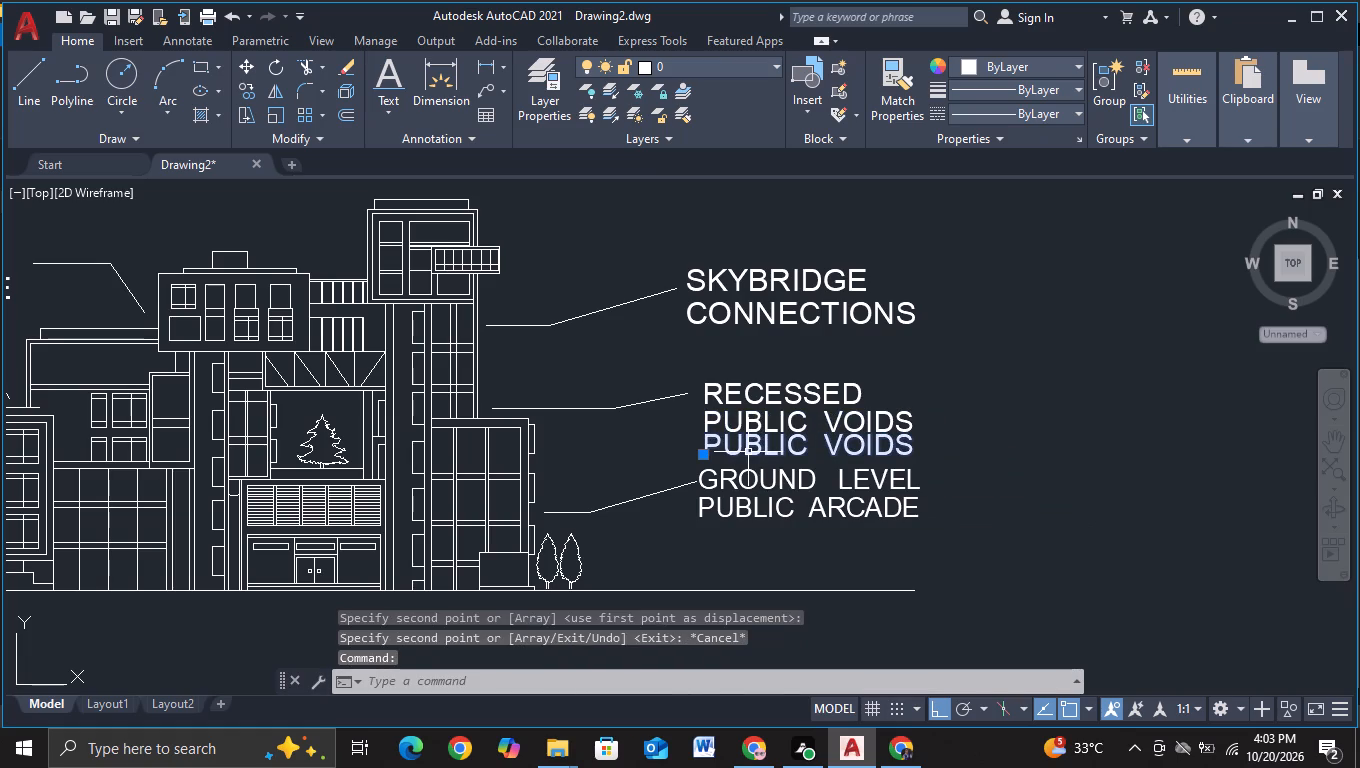
{"action": "right_click", "coordinate": [748, 452]}
{"action": "left_click", "coordinate": [768, 259]}
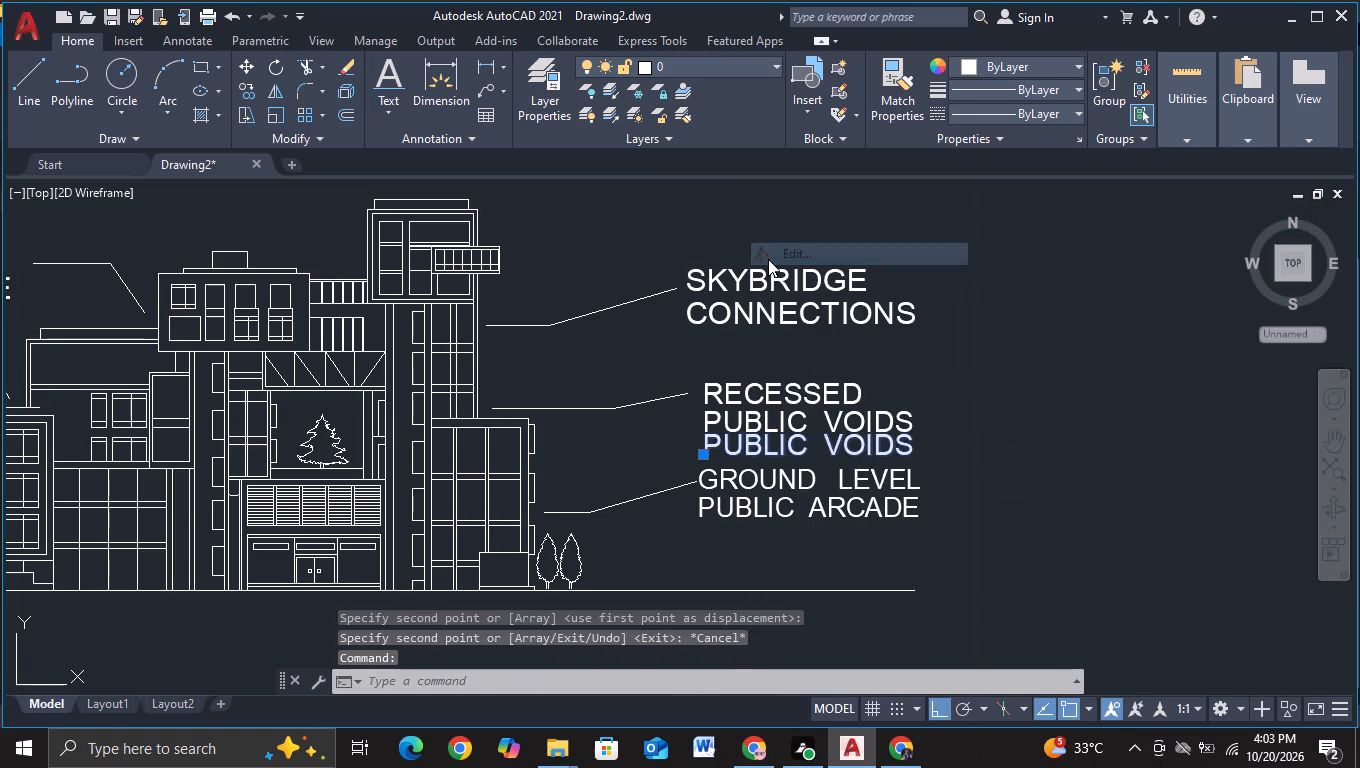
{"action": "key", "text": "BackSpace"}
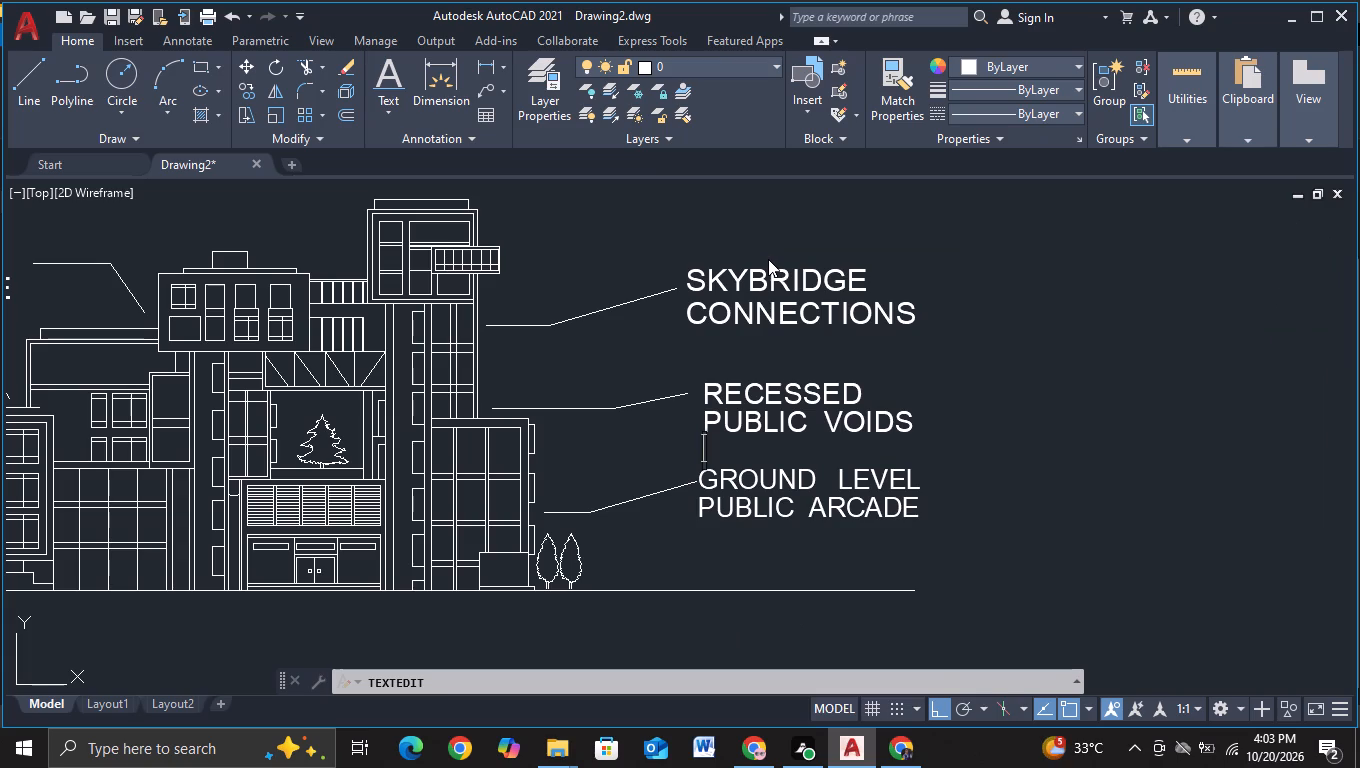
{"action": "key", "text": "shift+parenleft"}
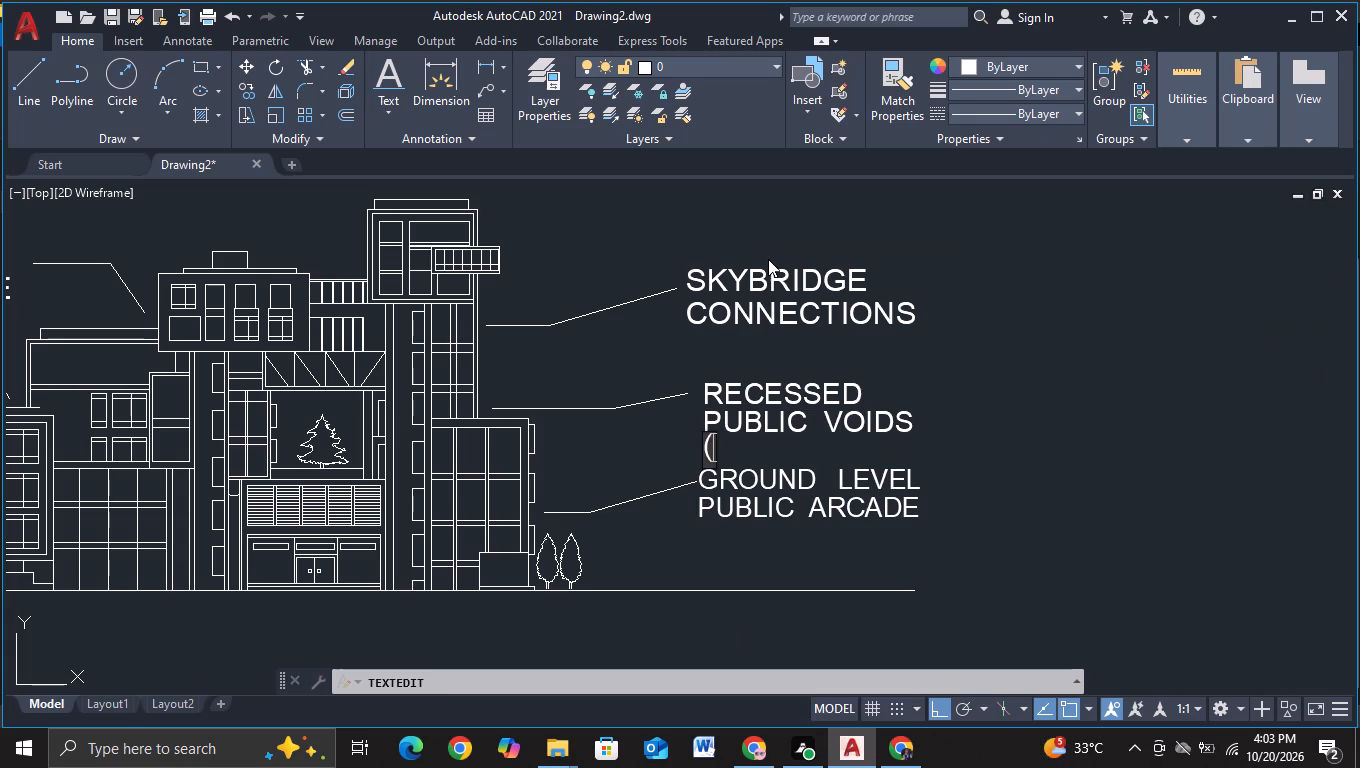
{"action": "key", "text": "space"}
{"action": "key", "text": "w"}
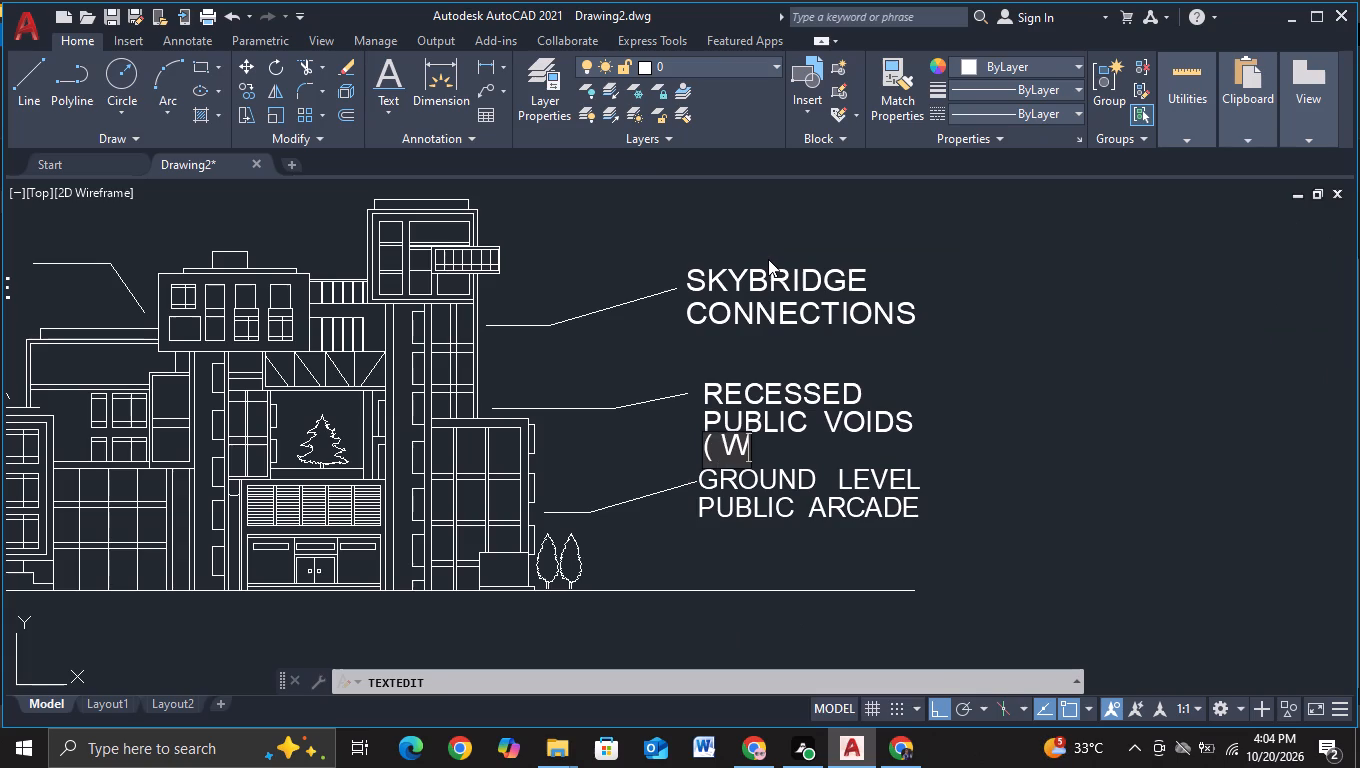
{"action": "type", "text": "ITH"}
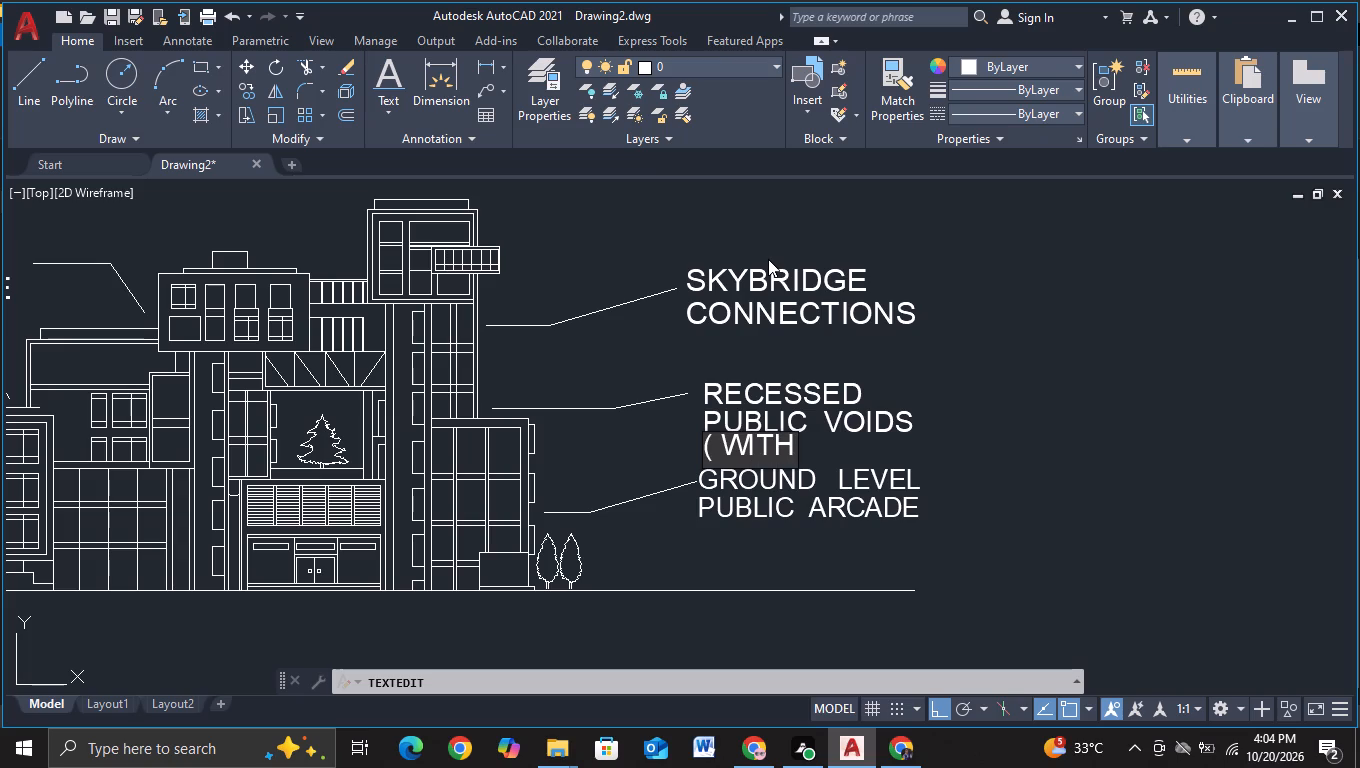
{"action": "key", "text": "BackSpace"}
{"action": "key", "text": "BackSpace"}
{"action": "key", "text": "BackSpace"}
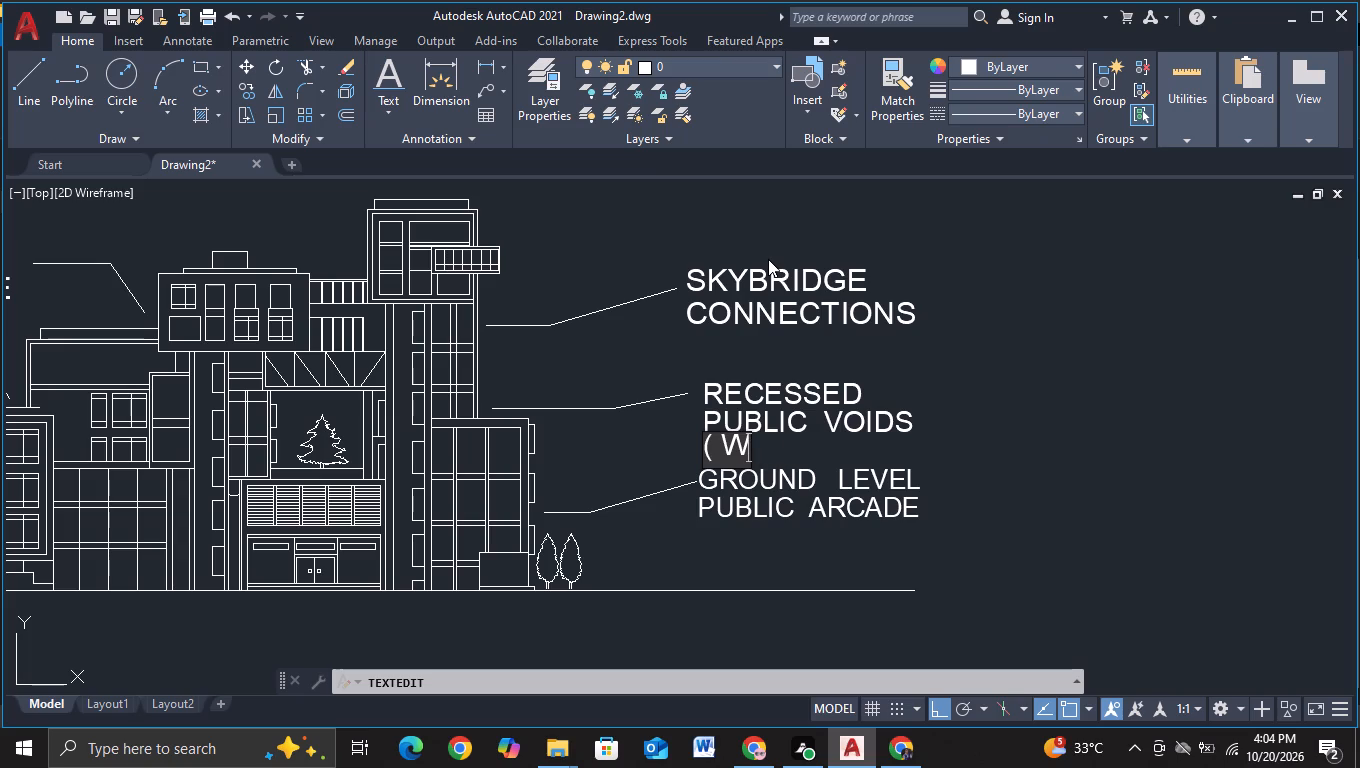
{"action": "type", "text": "ITH"}
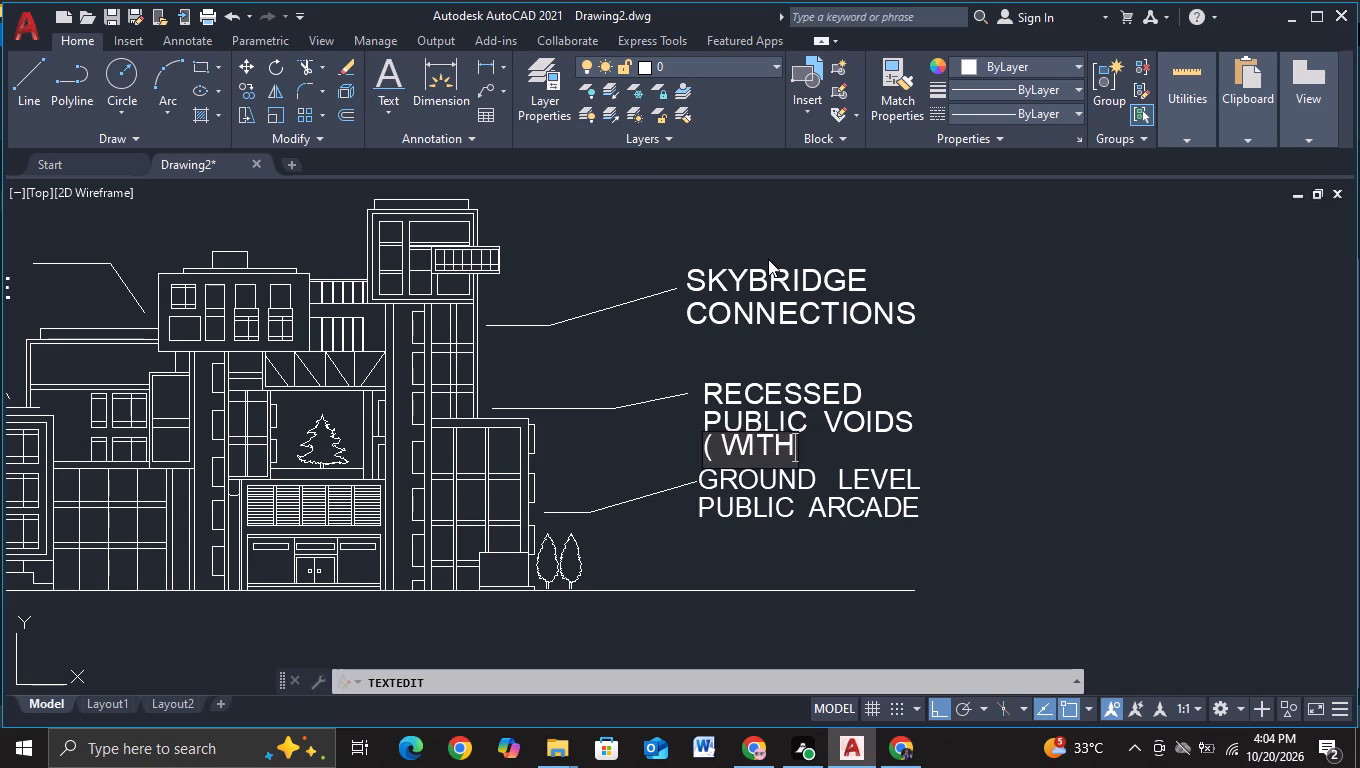
{"action": "key", "text": "space"}
{"action": "key", "text": "space"}
{"action": "type", "text": "HAR"}
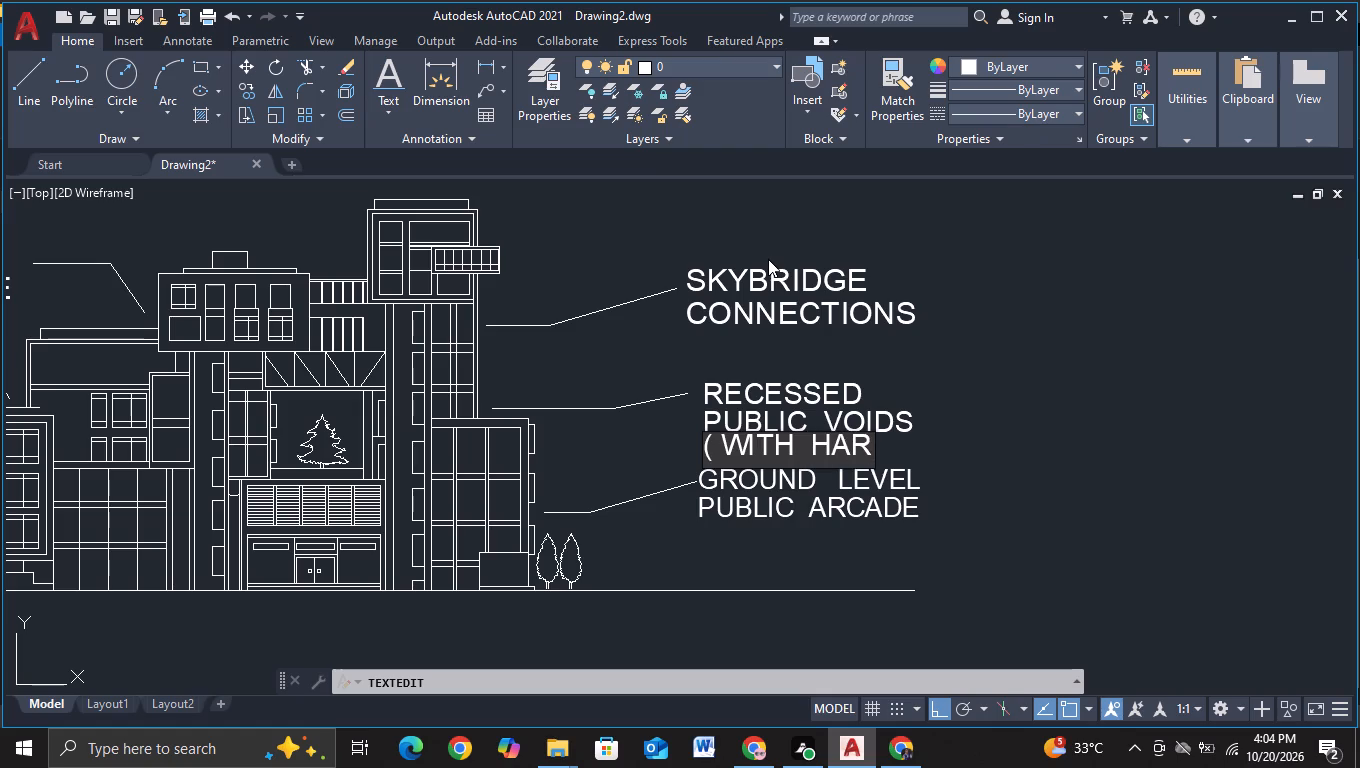
{"action": "key", "text": "d"}
{"action": "type", "text": "CA"}
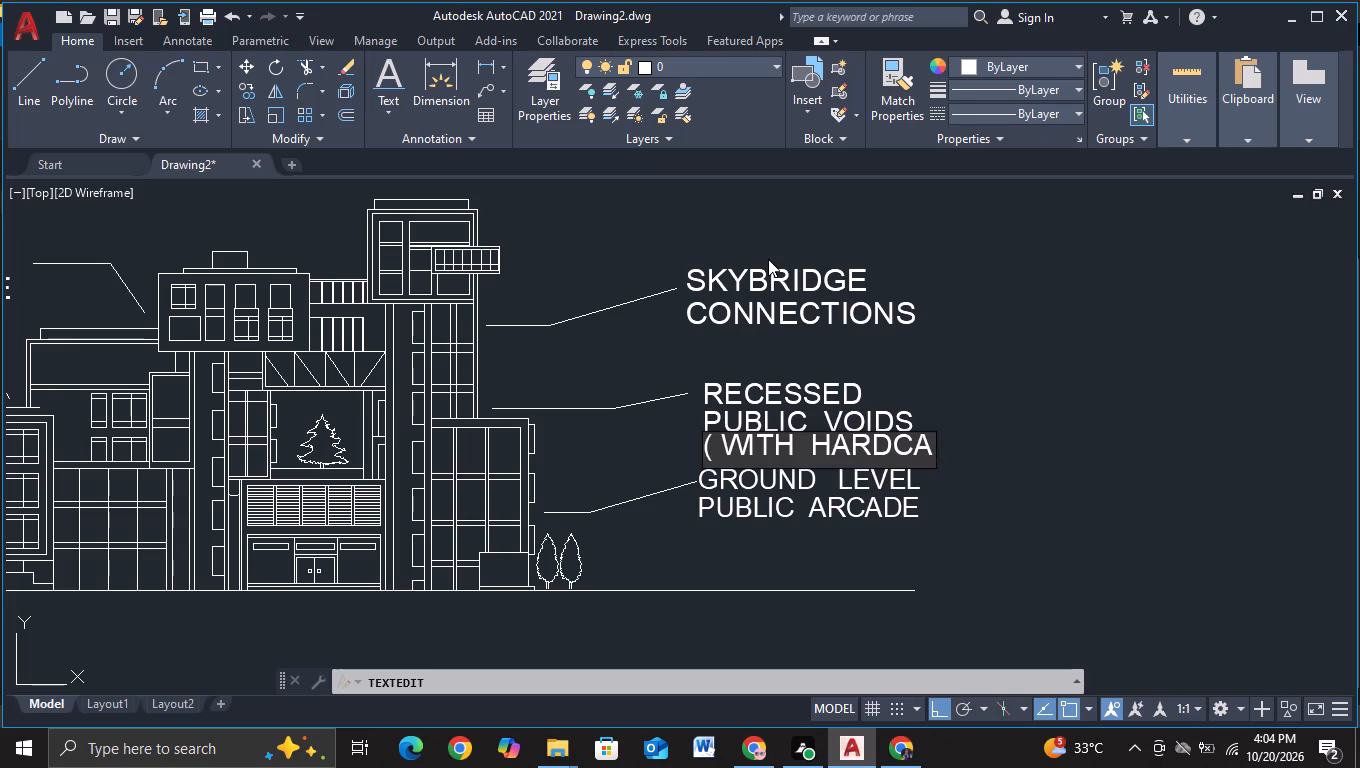
{"action": "key", "text": "BackSpace"}
{"action": "key", "text": "BackSpace"}
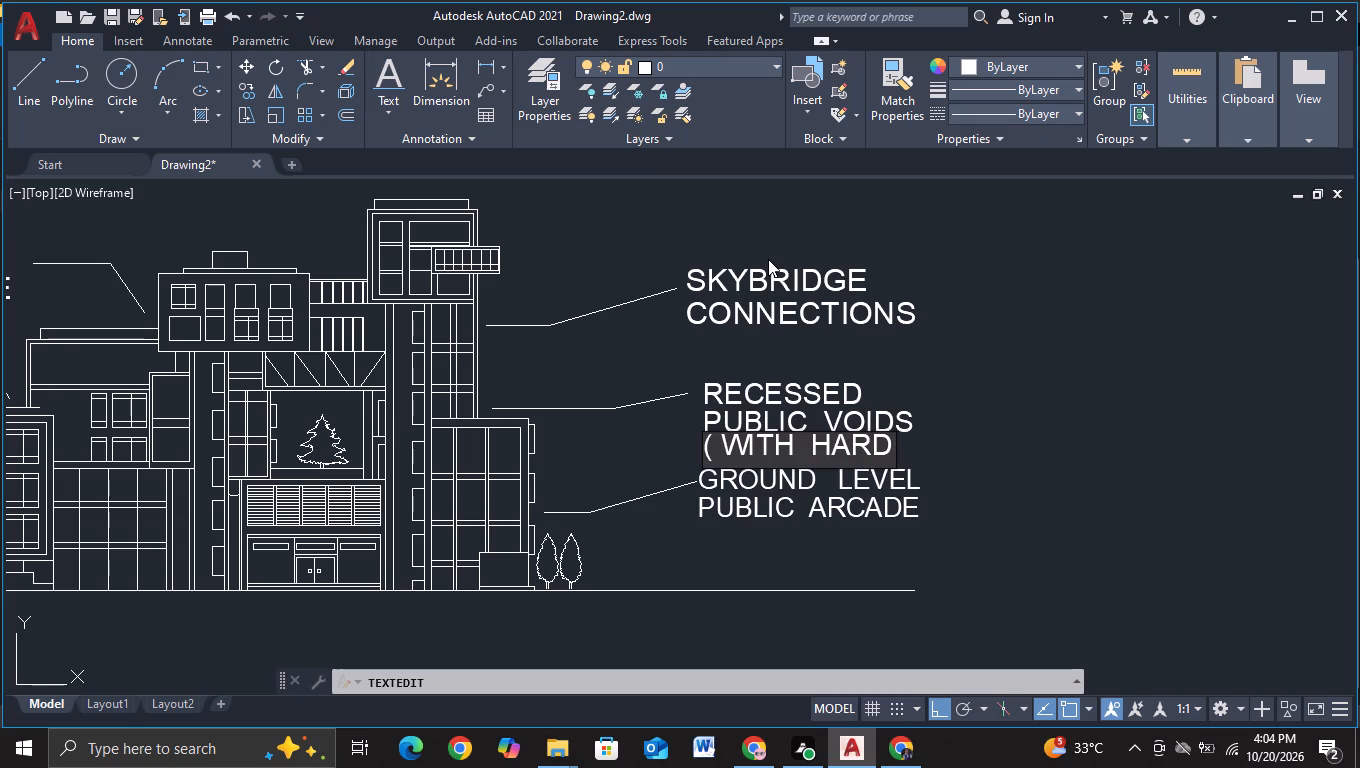
{"action": "type", "text": "SCA"}
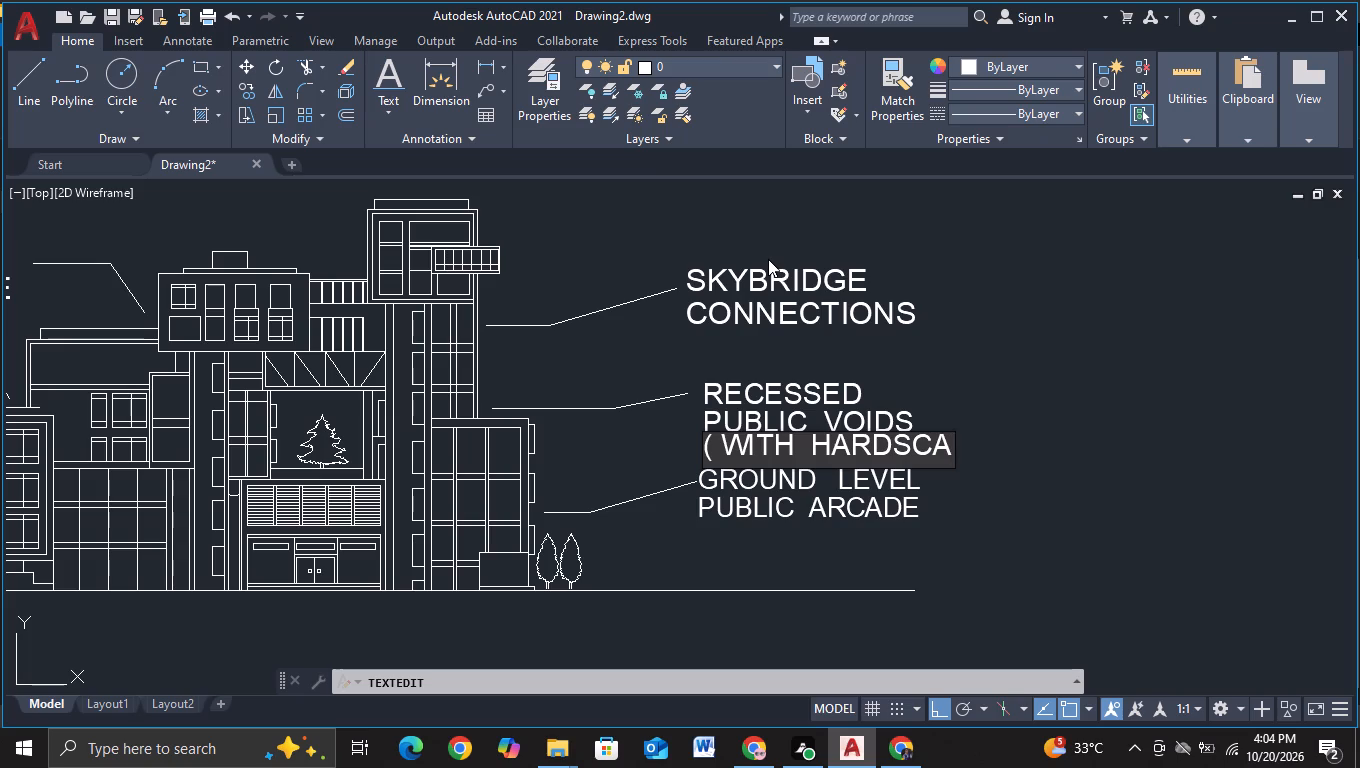
{"action": "type", "text": "PING"}
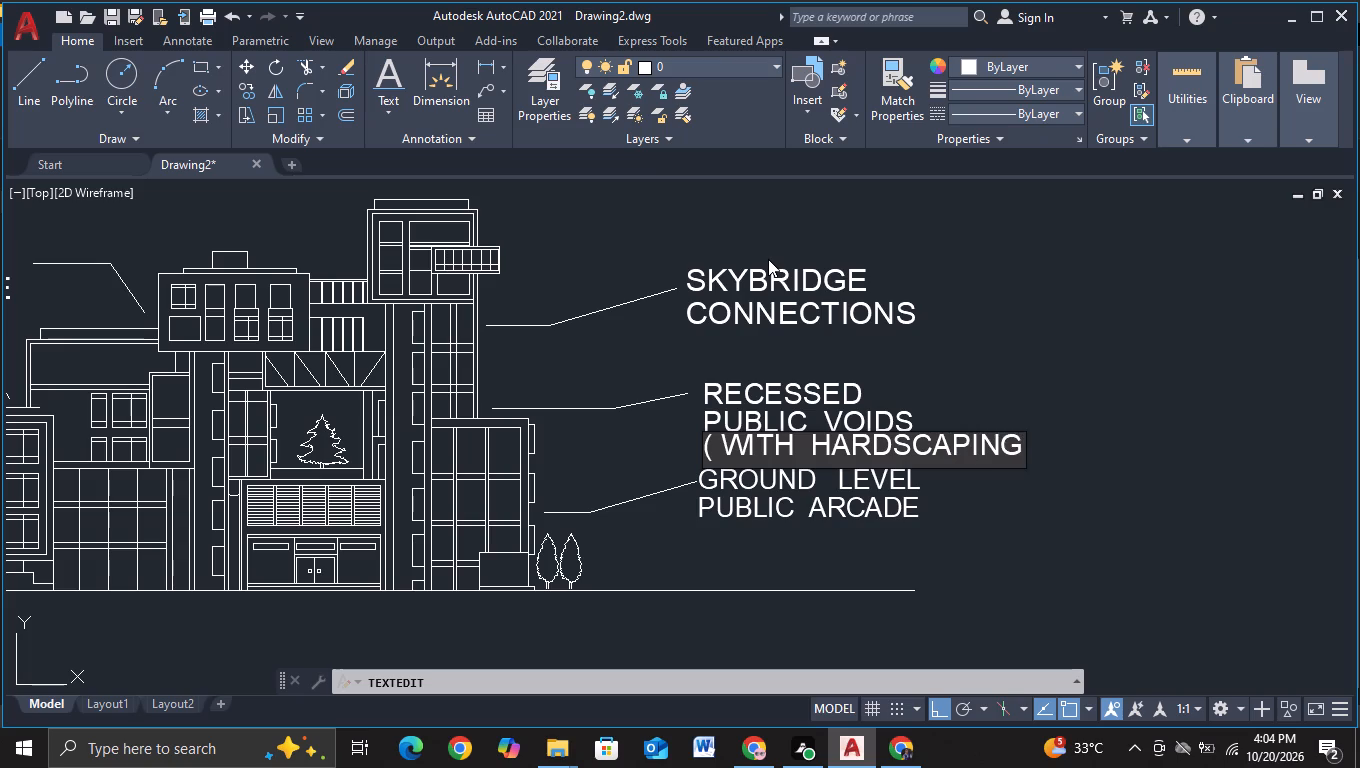
{"action": "key", "text": "space"}
{"action": "key", "text": "shift+parenright"}
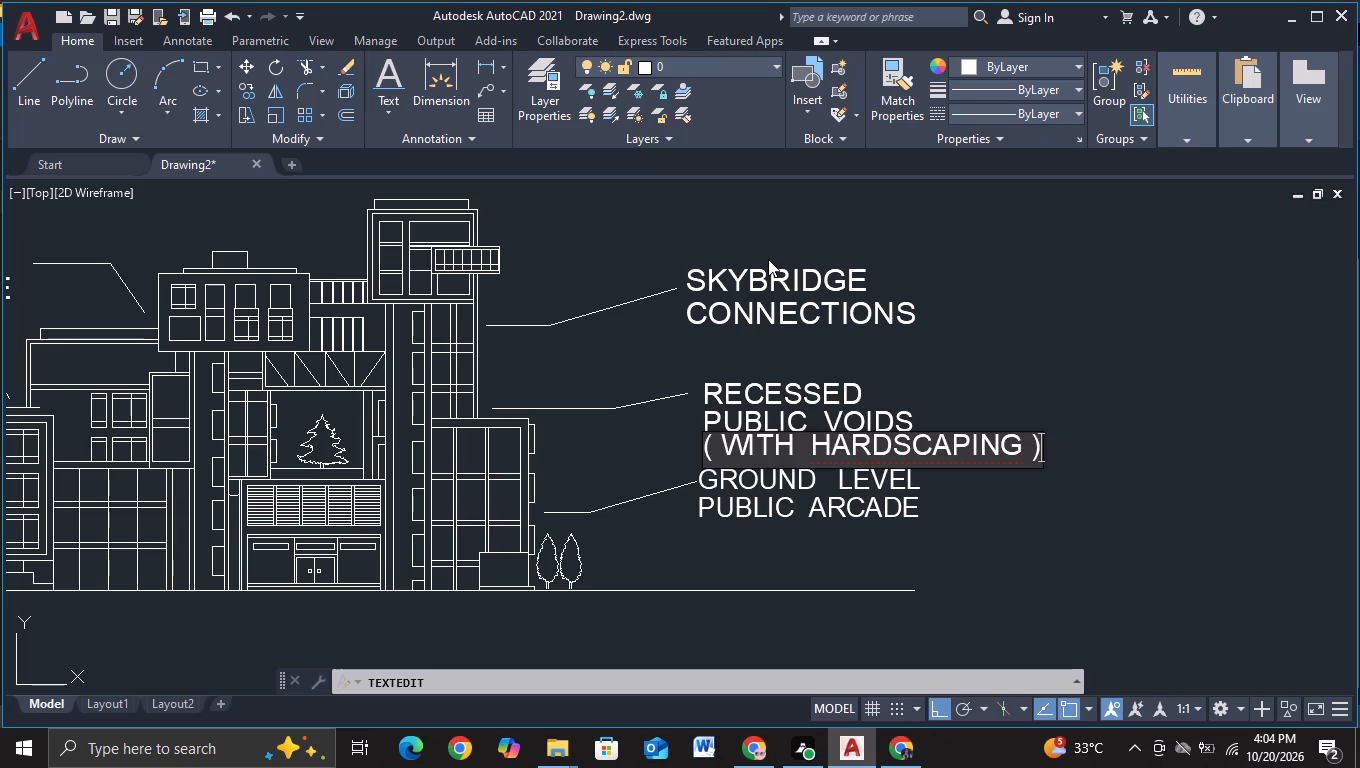
{"action": "key", "text": "Return"}
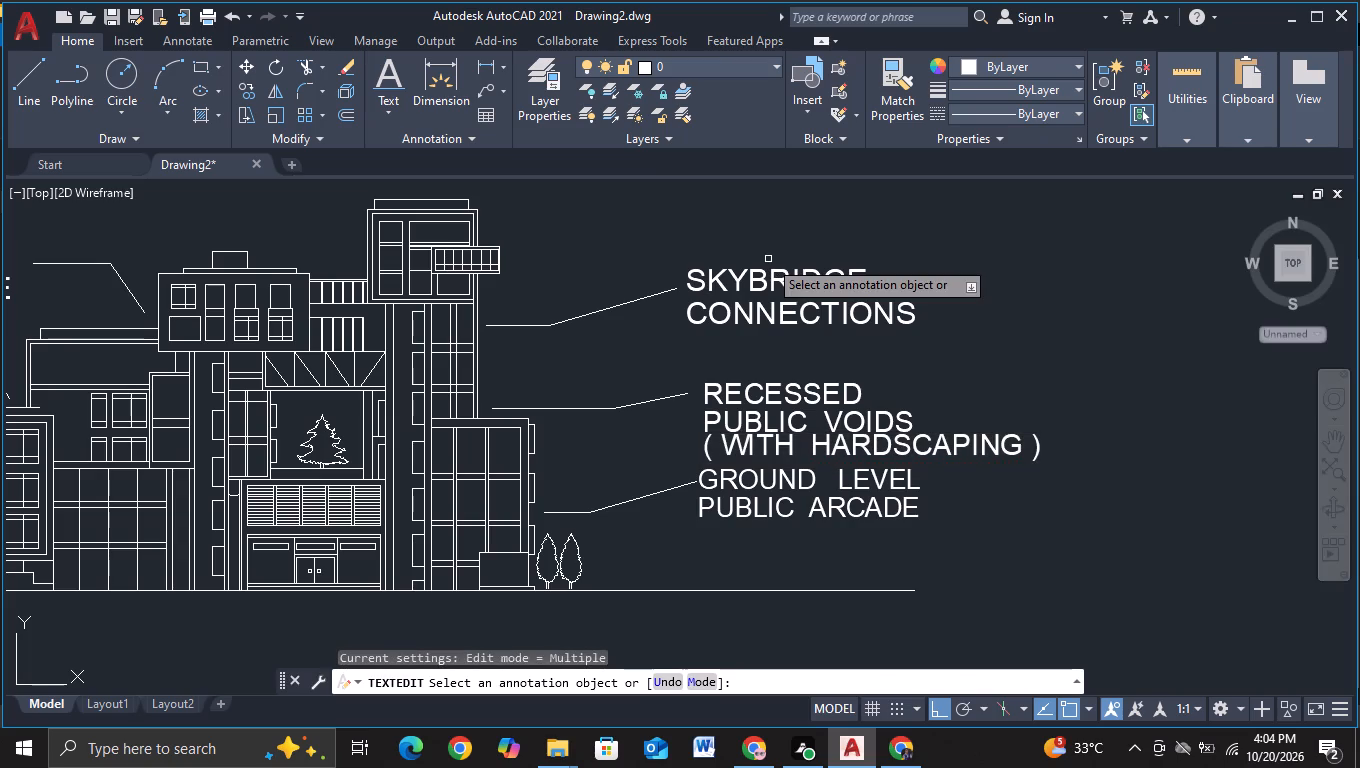
{"action": "left_click", "coordinate": [874, 445]}
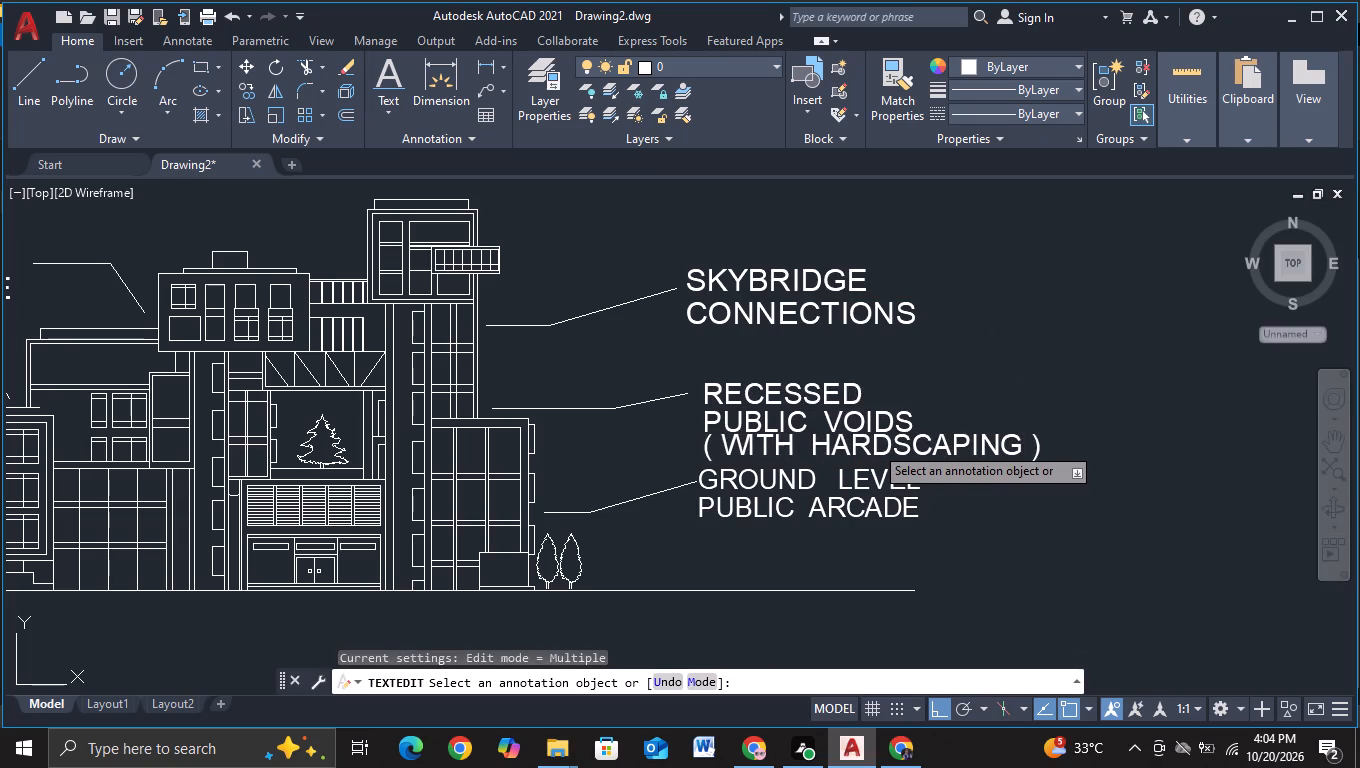
{"action": "key", "text": "Escape"}
{"action": "key", "text": "Escape"}
{"action": "key", "text": "Escape"}
Scale the ( WITH HARDSCAPING ) line down to about half its size with Ortho on.
{"action": "left_click", "coordinate": [874, 445]}
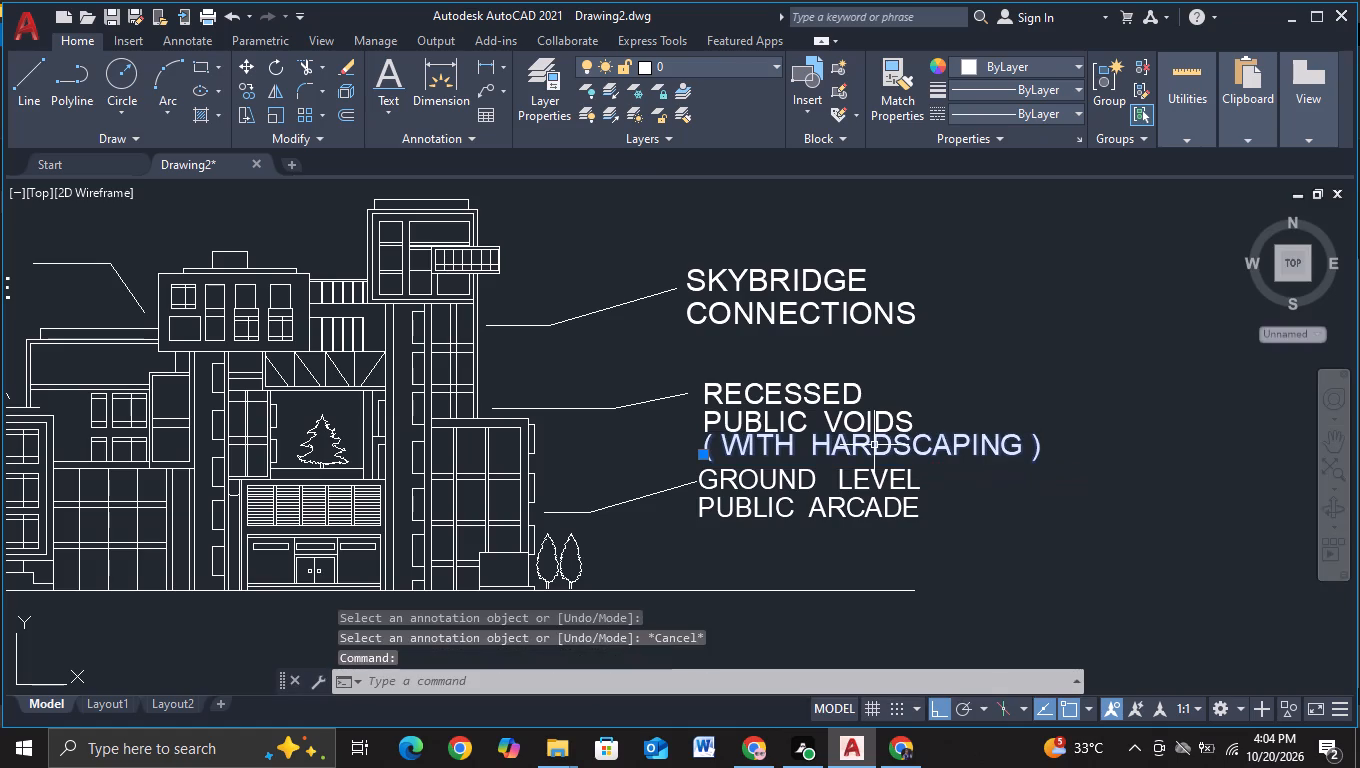
{"action": "key", "text": "s"}
{"action": "left_click", "coordinate": [911, 510]}
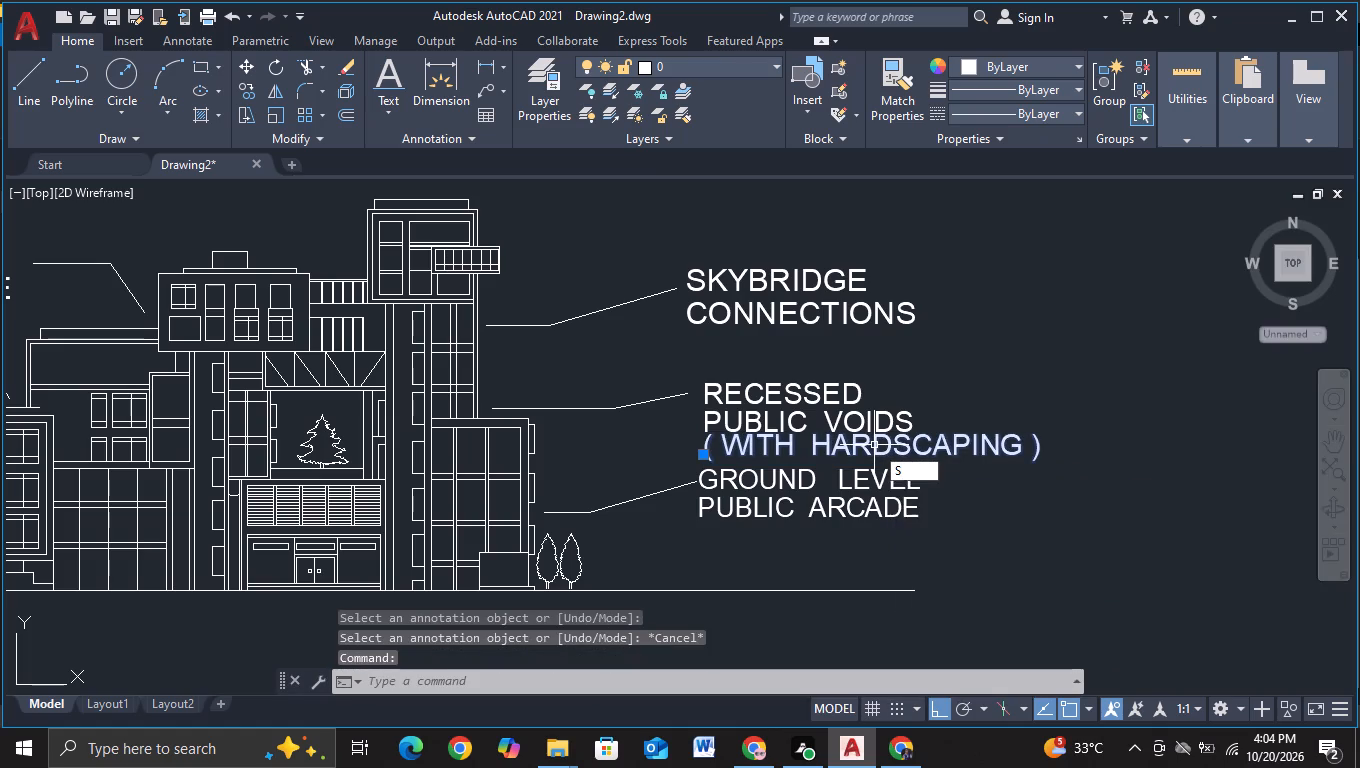
{"action": "left_click", "coordinate": [896, 455]}
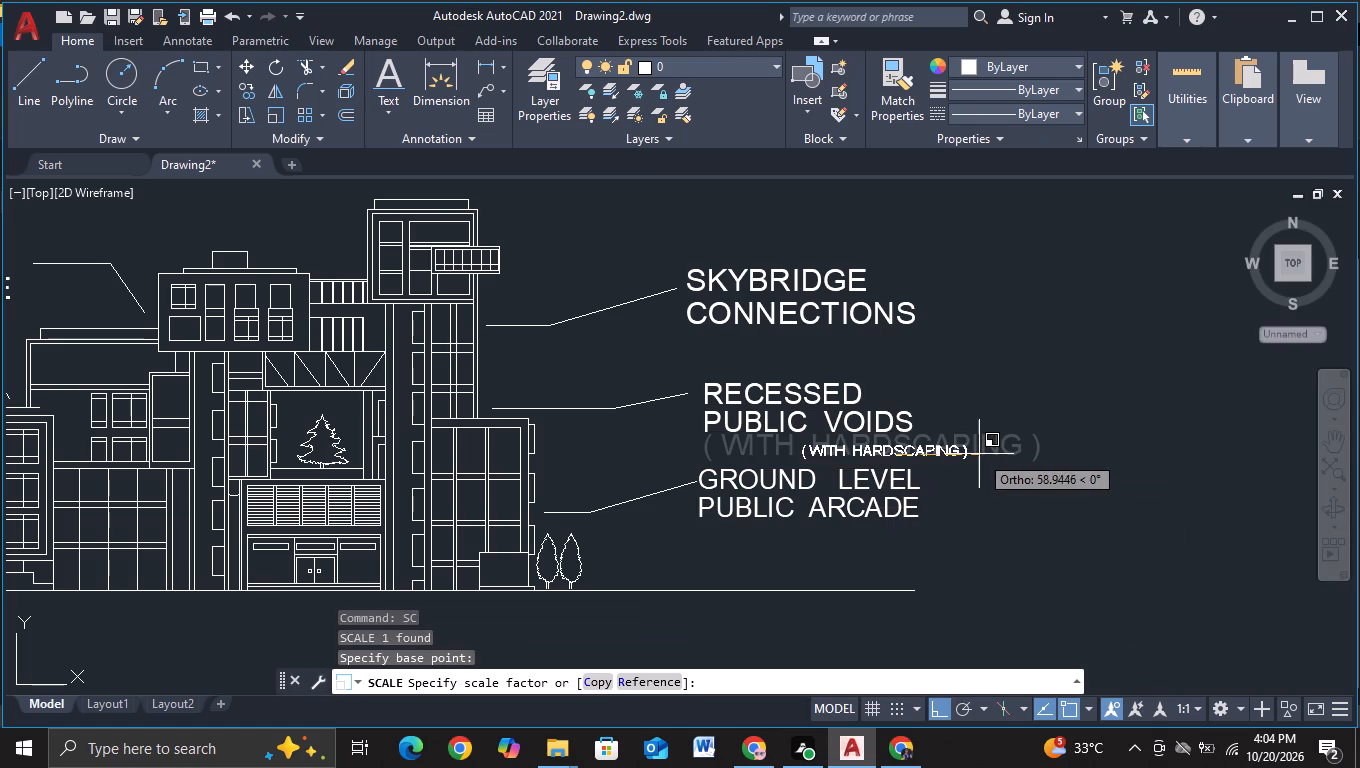
{"action": "left_click", "coordinate": [975, 454]}
Move the ( WITH HARDSCAPING ) line horizontally about 58 units, so it sits centred beneath PUBLIC VOIDS.
{"action": "left_click", "coordinate": [879, 452]}
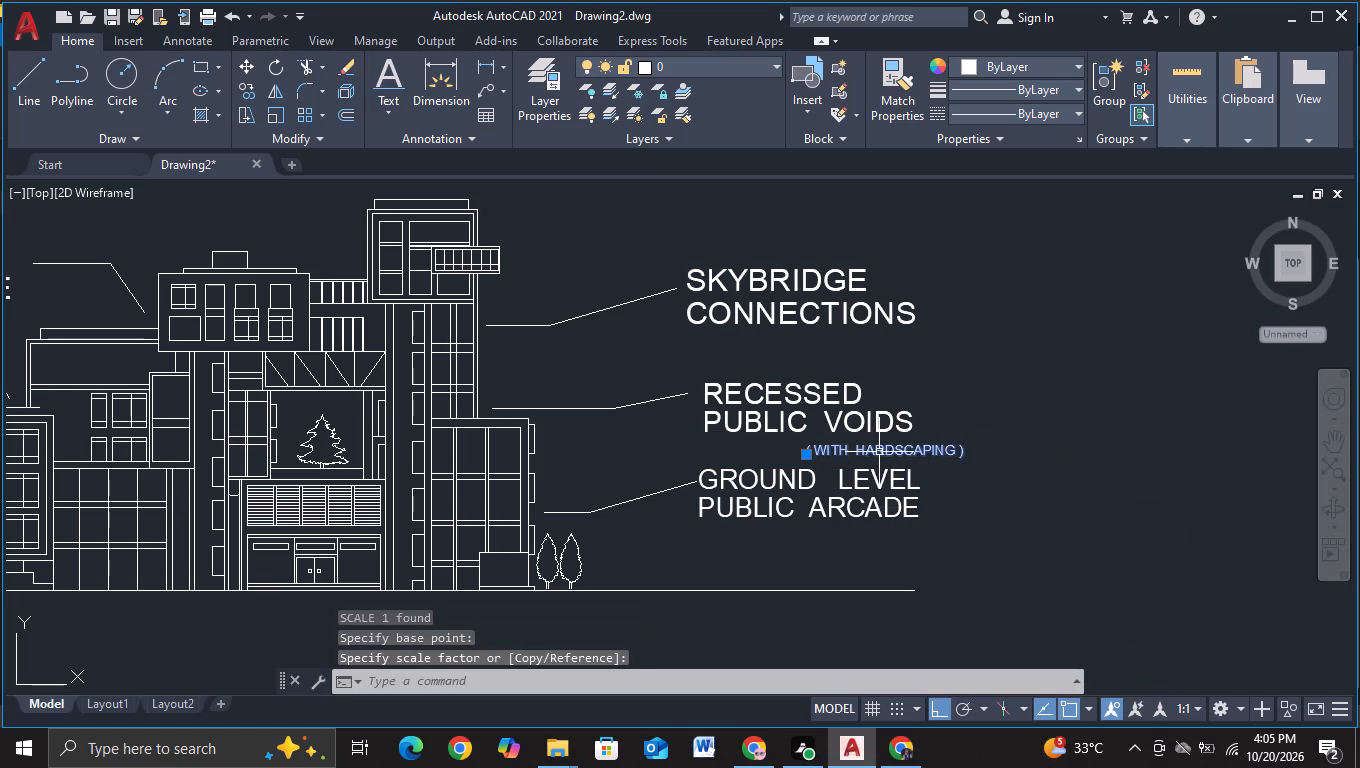
{"action": "key", "text": "m"}
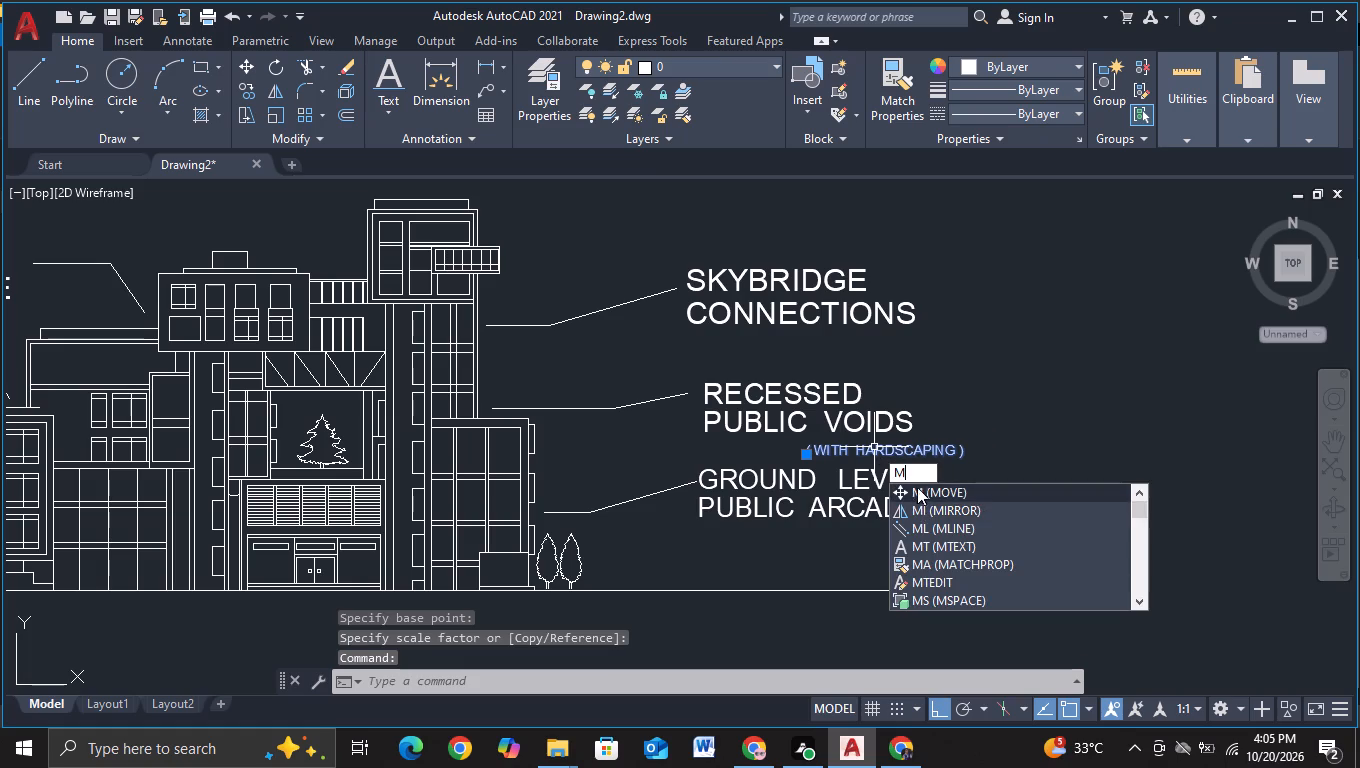
{"action": "left_click", "coordinate": [916, 485]}
{"action": "left_click", "coordinate": [906, 456]}
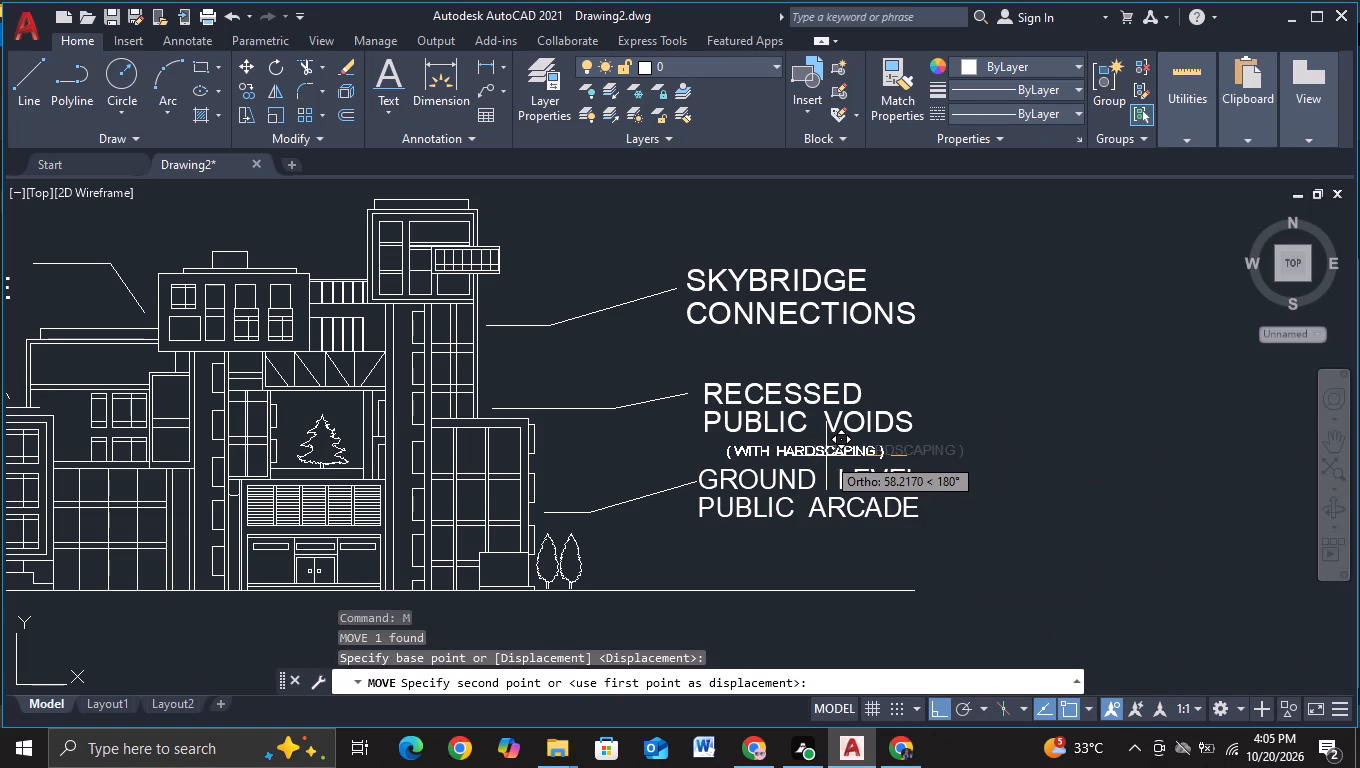
{"action": "left_click", "coordinate": [826, 456]}
Examine the rightmost elevation's labels and facade details, and the full row of elevations with its title.
{"action": "scroll", "coordinate": [946, 464], "scroll_direction": "down", "scroll_amount": 1}
{"action": "scroll", "coordinate": [989, 487], "scroll_direction": "up", "scroll_amount": 1}
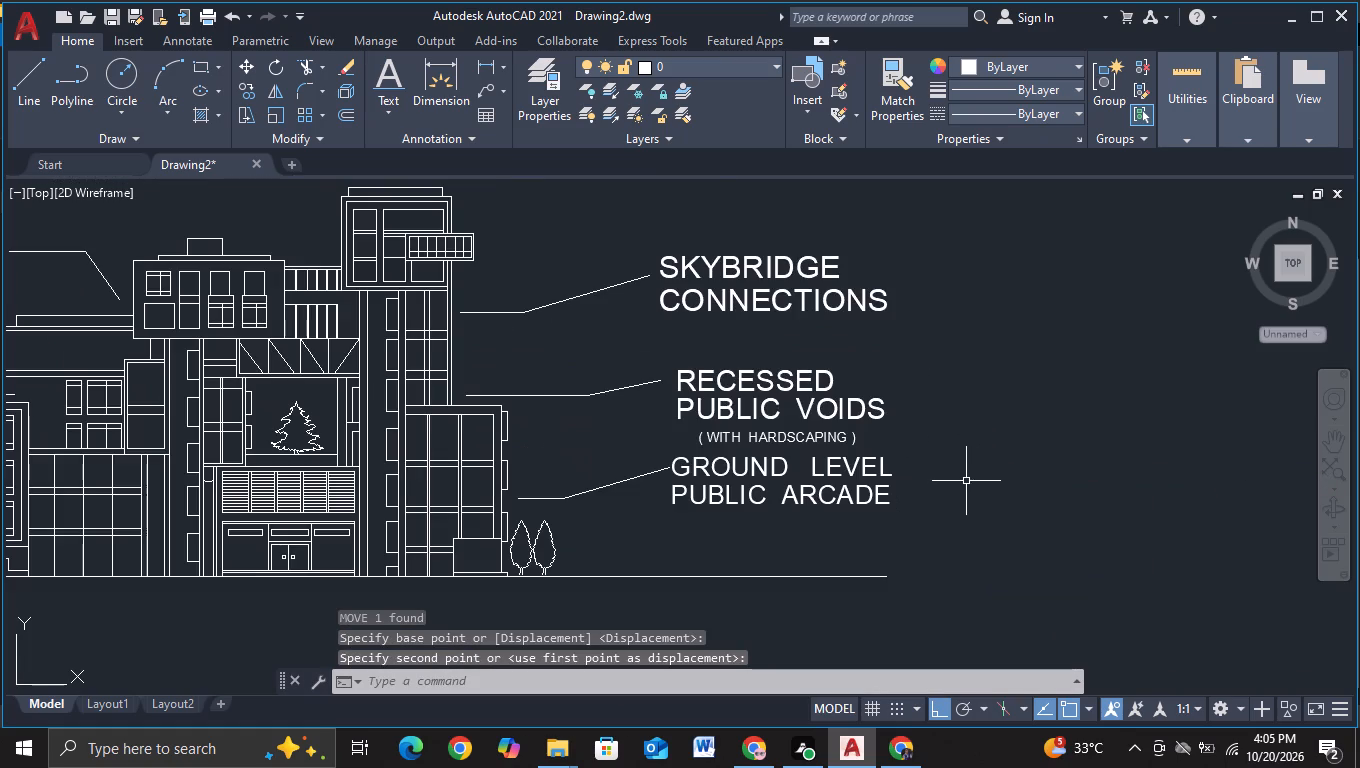
{"action": "scroll", "coordinate": [967, 481], "scroll_direction": "down", "scroll_amount": 2}
{"action": "middle_click_drag", "start_coordinate": [985, 484], "coordinate": [1018, 431]}
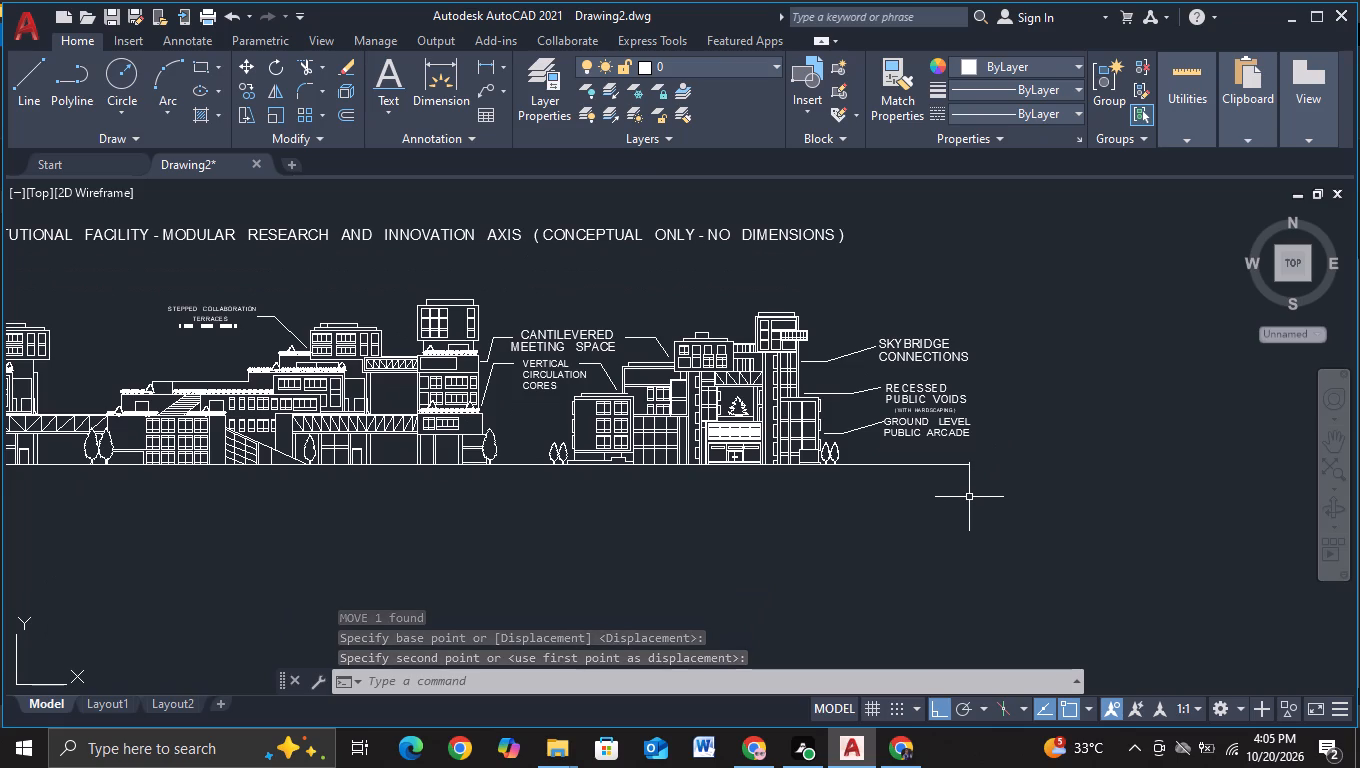
{"action": "scroll", "coordinate": [705, 455], "scroll_direction": "up", "scroll_amount": 2}
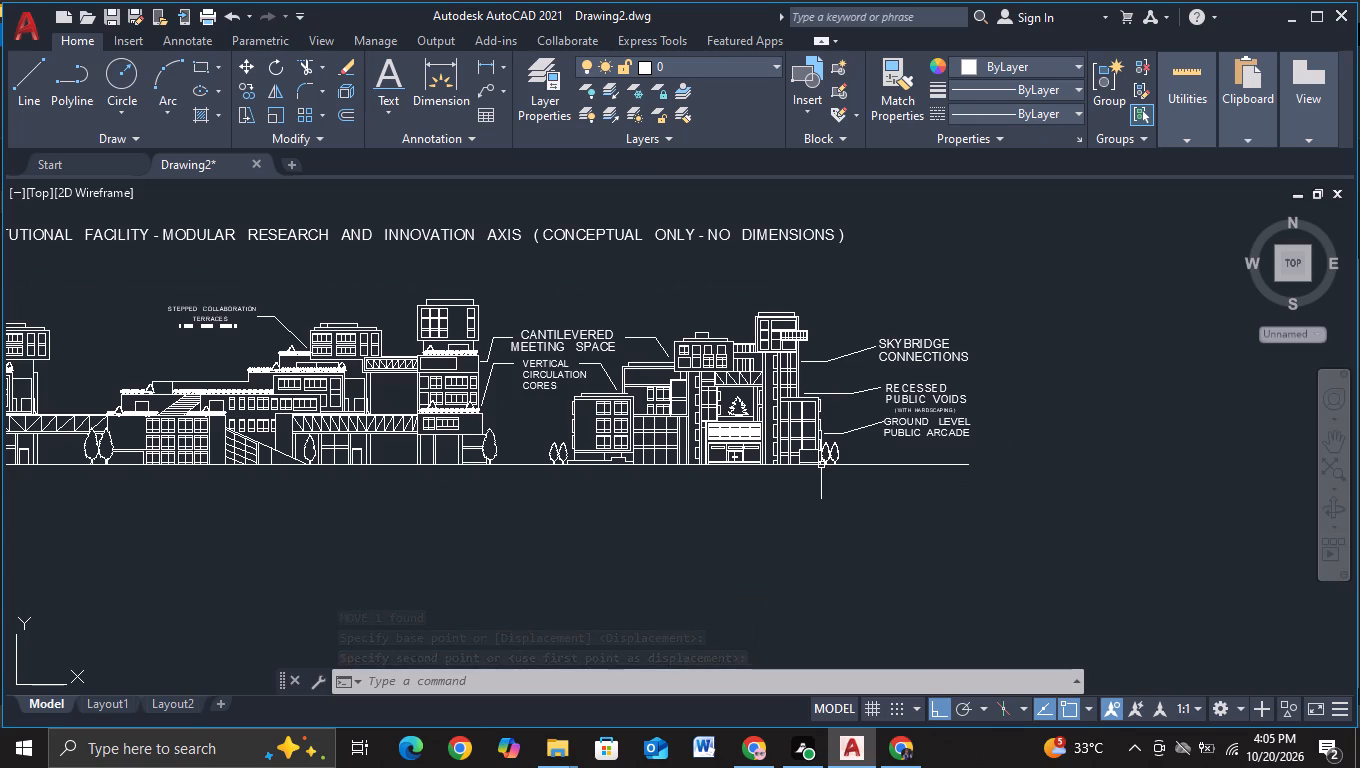
{"action": "scroll", "coordinate": [720, 446], "scroll_direction": "up", "scroll_amount": 2}
{"action": "scroll", "coordinate": [744, 330], "scroll_direction": "up", "scroll_amount": 2}
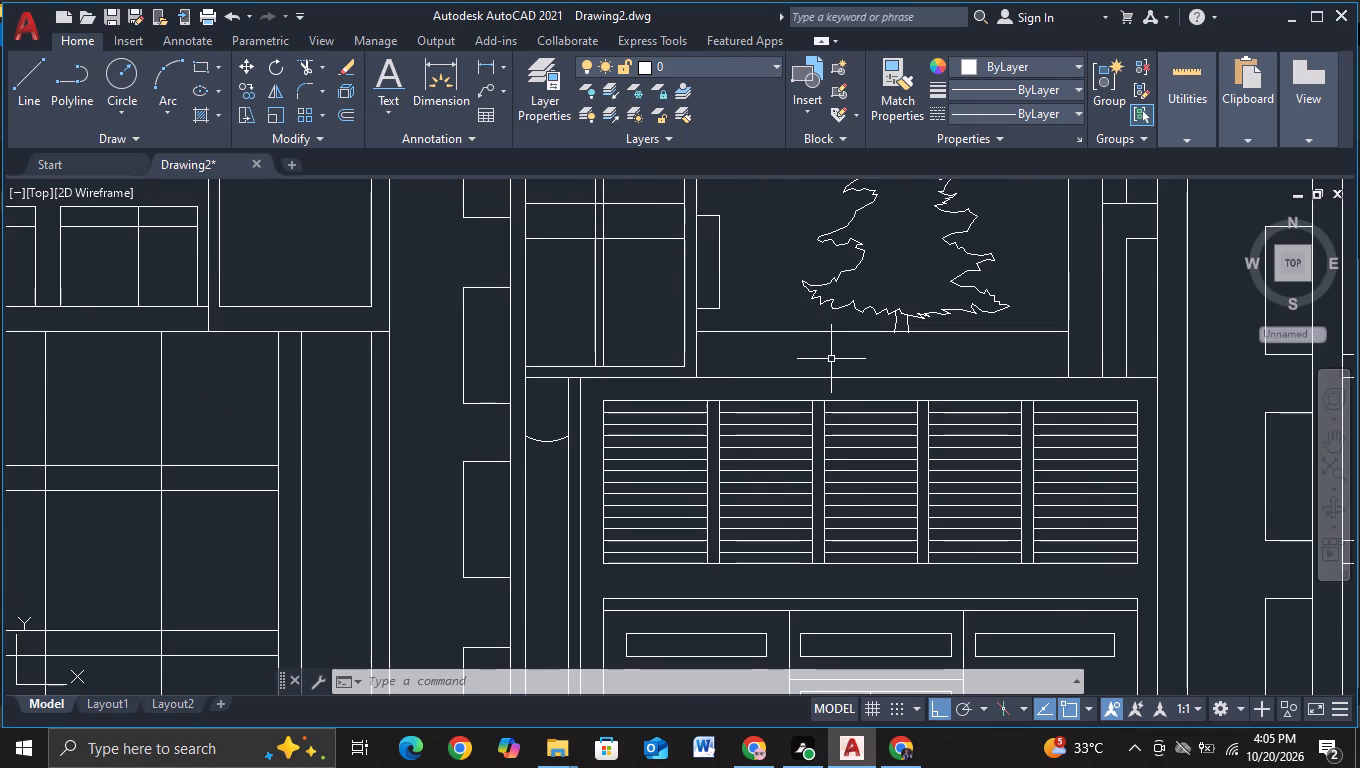
{"action": "scroll", "coordinate": [832, 357], "scroll_direction": "down", "scroll_amount": 2}
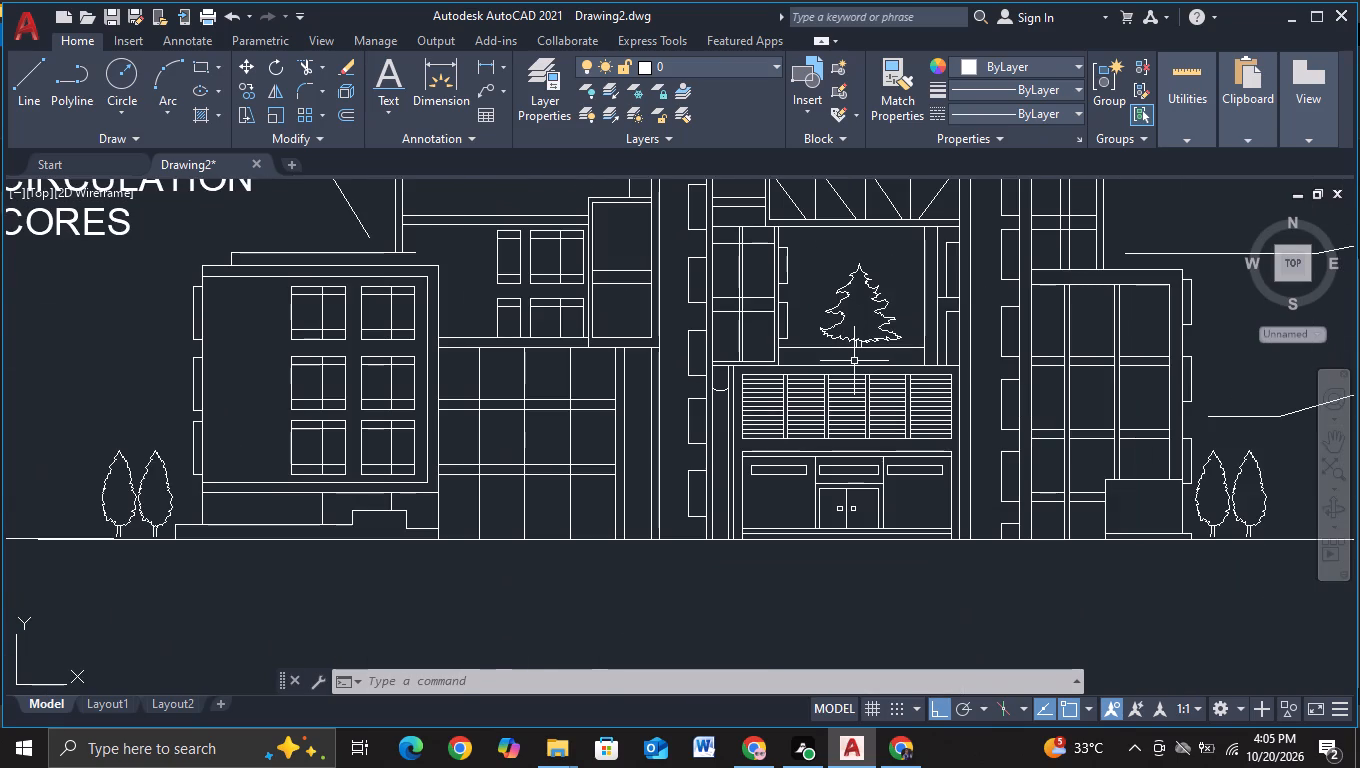
{"action": "scroll", "coordinate": [845, 368], "scroll_direction": "down", "scroll_amount": 1}
{"action": "scroll", "coordinate": [938, 506], "scroll_direction": "down", "scroll_amount": 1}
{"action": "middle_click_drag", "start_coordinate": [937, 519], "coordinate": [942, 476]}
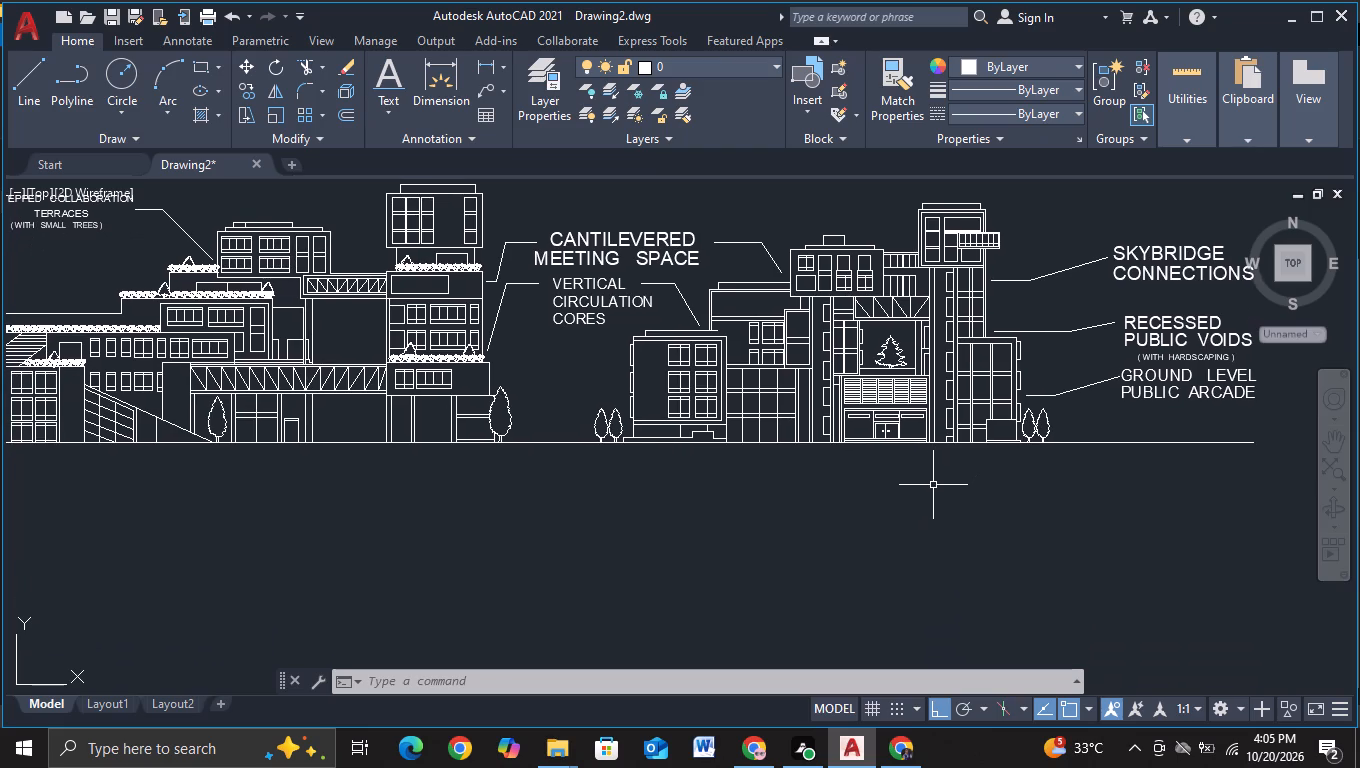
{"action": "scroll", "coordinate": [924, 504], "scroll_direction": "down", "scroll_amount": 1}
{"action": "middle_click_drag", "start_coordinate": [913, 514], "coordinate": [949, 498]}
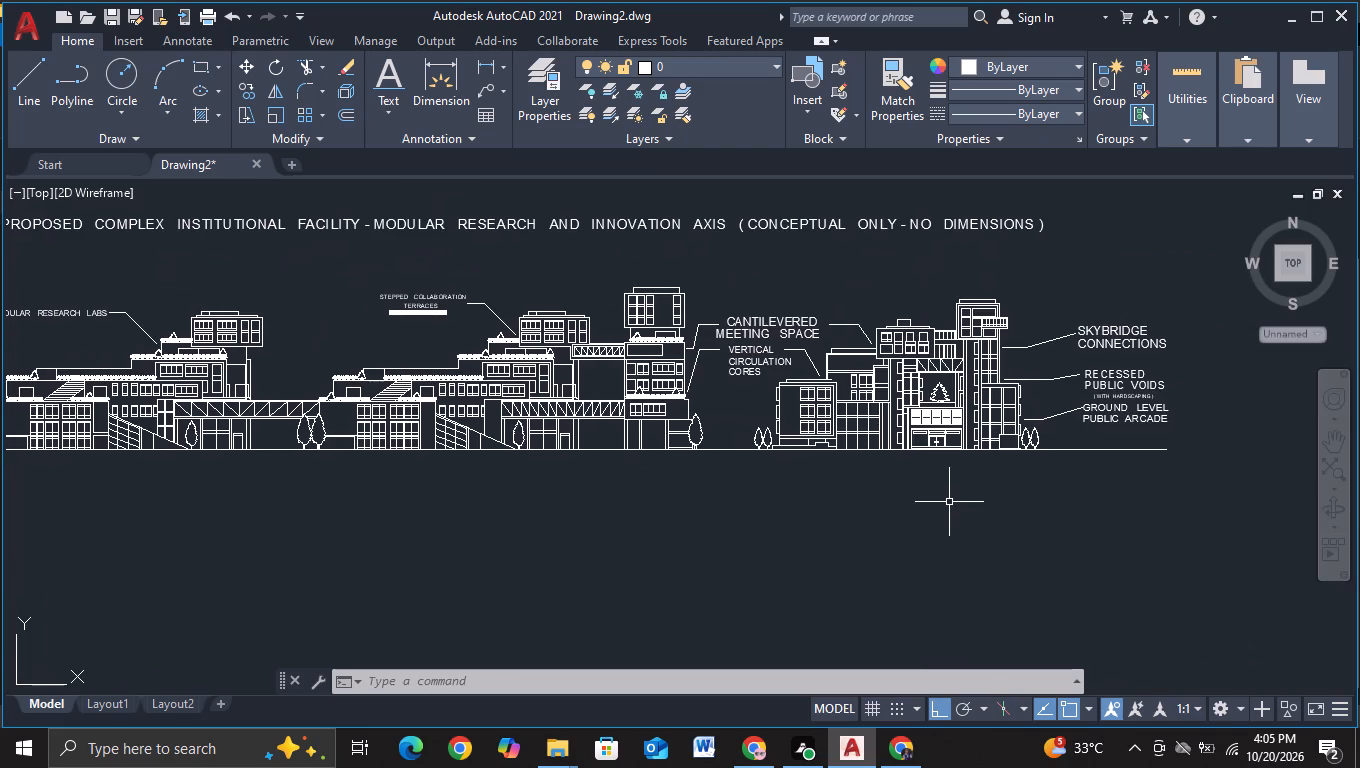
{"action": "middle_click_drag", "start_coordinate": [906, 521], "coordinate": [1053, 529]}
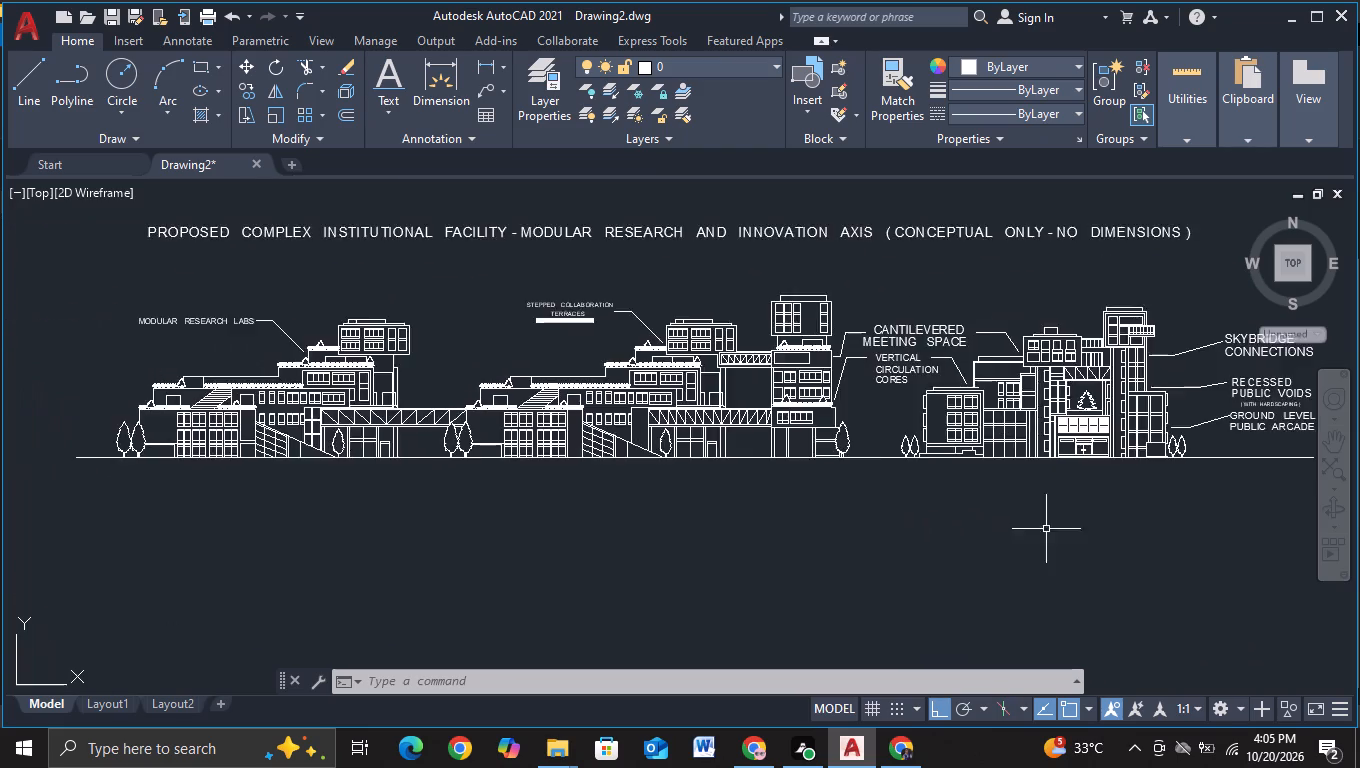
{"action": "scroll", "coordinate": [1011, 530], "scroll_direction": "down", "scroll_amount": 2}
{"action": "middle_click_drag", "start_coordinate": [984, 543], "coordinate": [967, 511]}
{"action": "scroll", "coordinate": [964, 507], "scroll_direction": "up", "scroll_amount": 1}
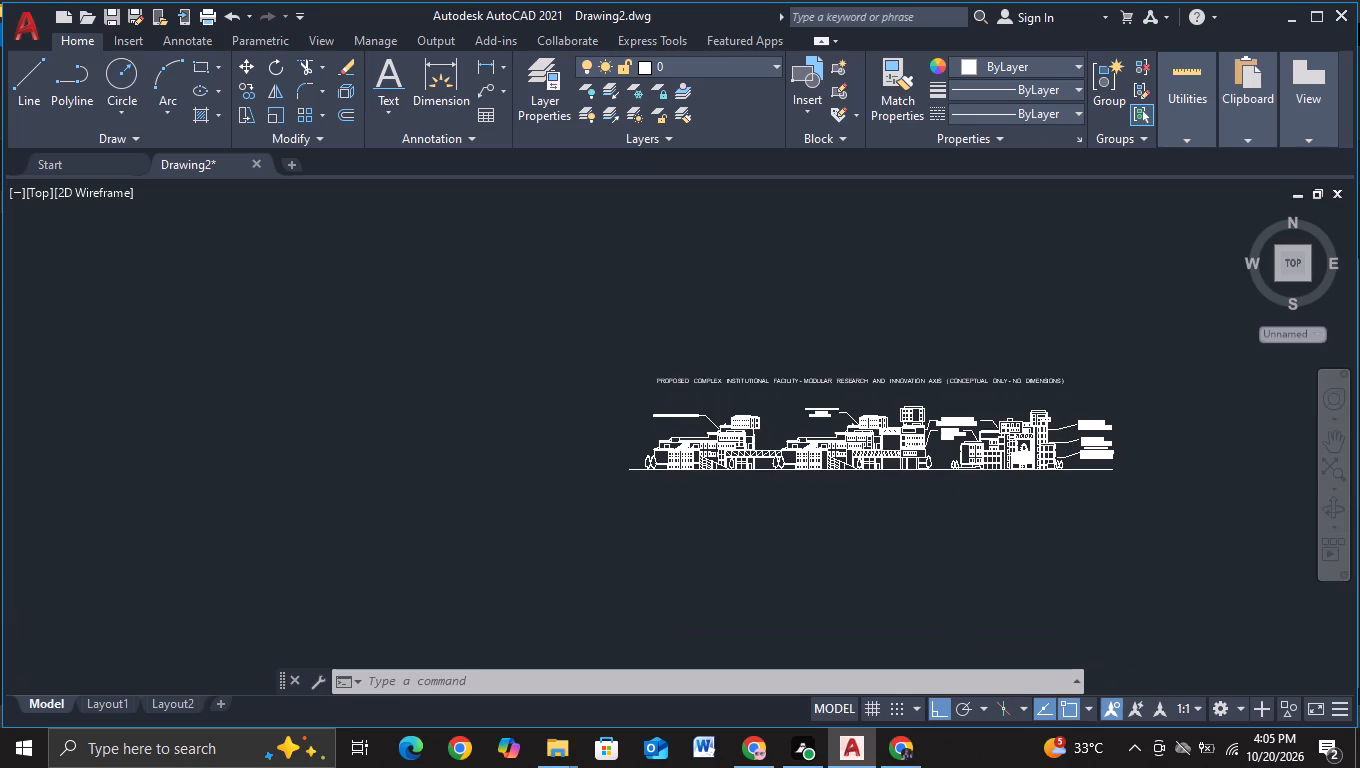
Scale the PROPOSED COMPLEX INSTITUTIONAL FACILITY title above the elevations up to about 1.3 times its size with Ortho on.
{"action": "middle_click_drag", "start_coordinate": [923, 507], "coordinate": [785, 480]}
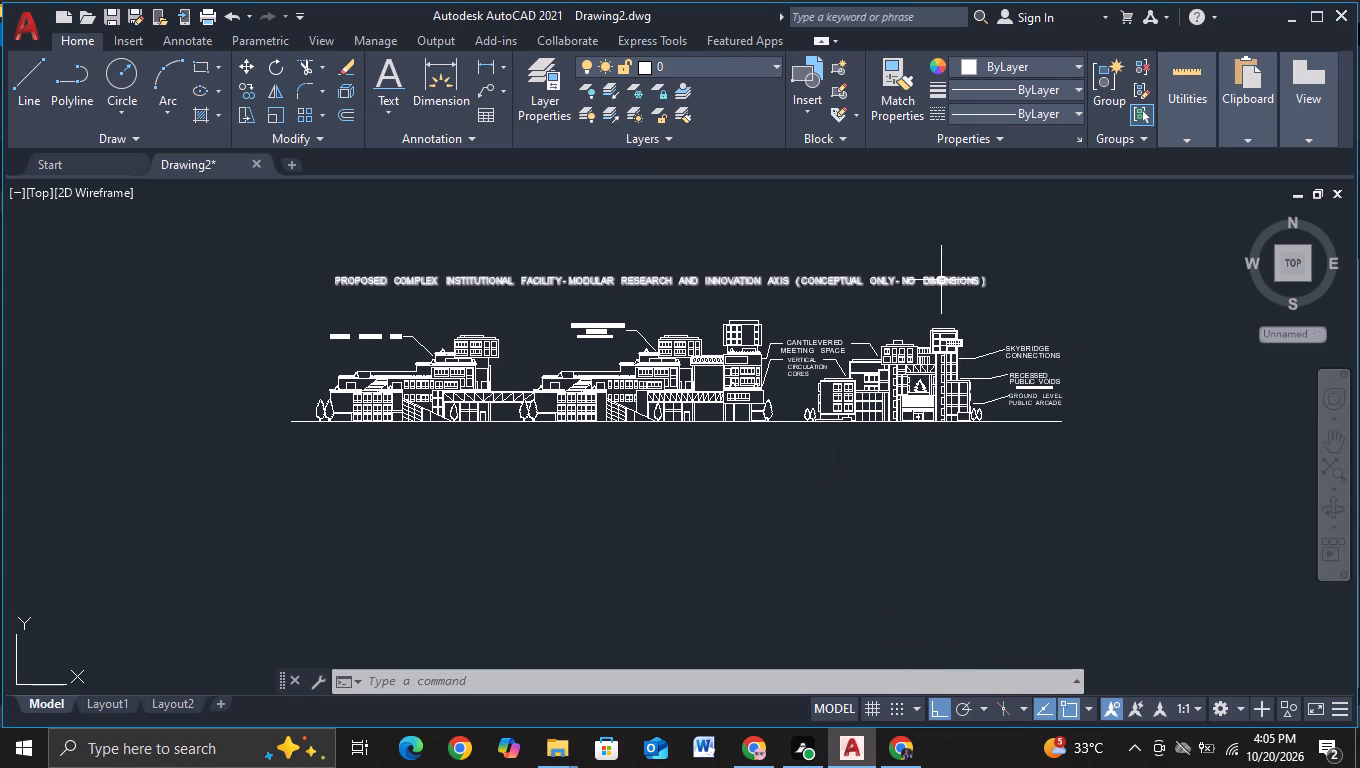
{"action": "left_click", "coordinate": [941, 280]}
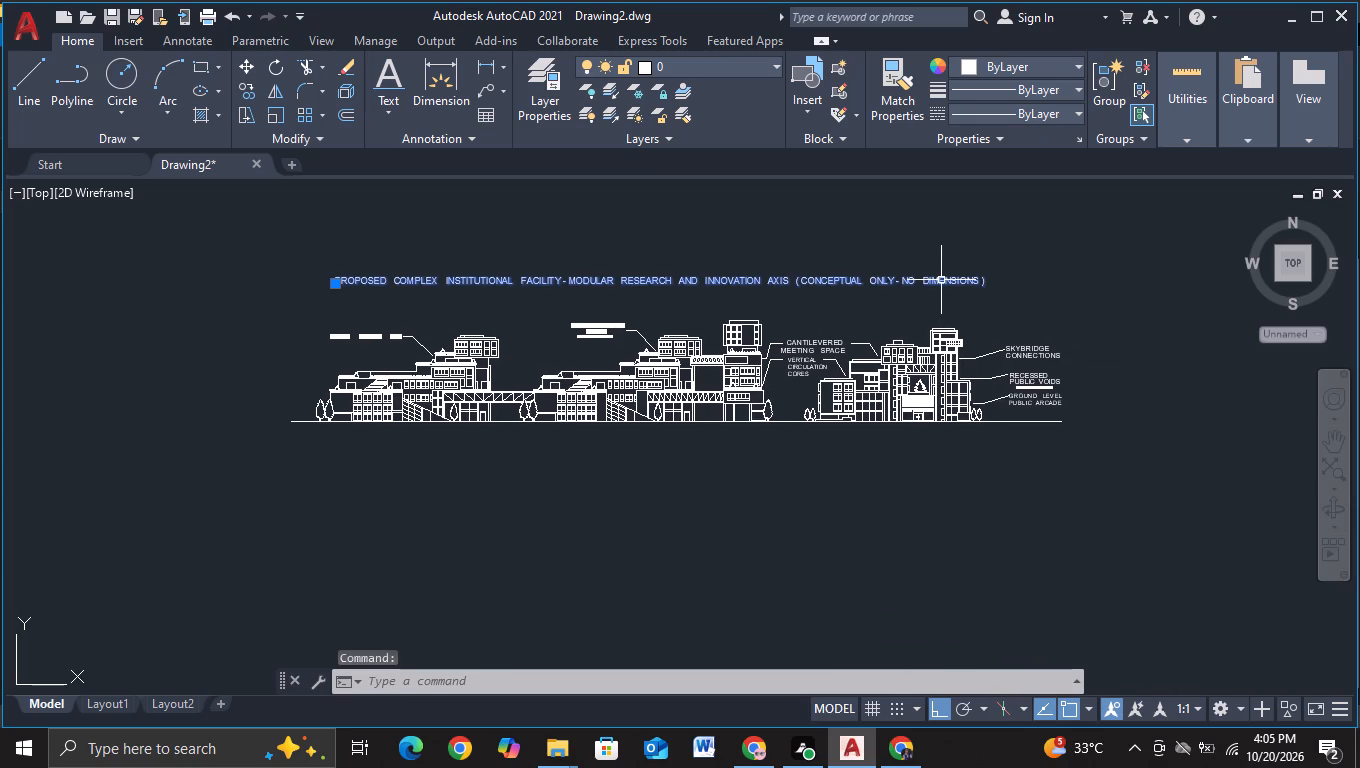
{"action": "key", "text": "s"}
{"action": "left_click", "coordinate": [1093, 345]}
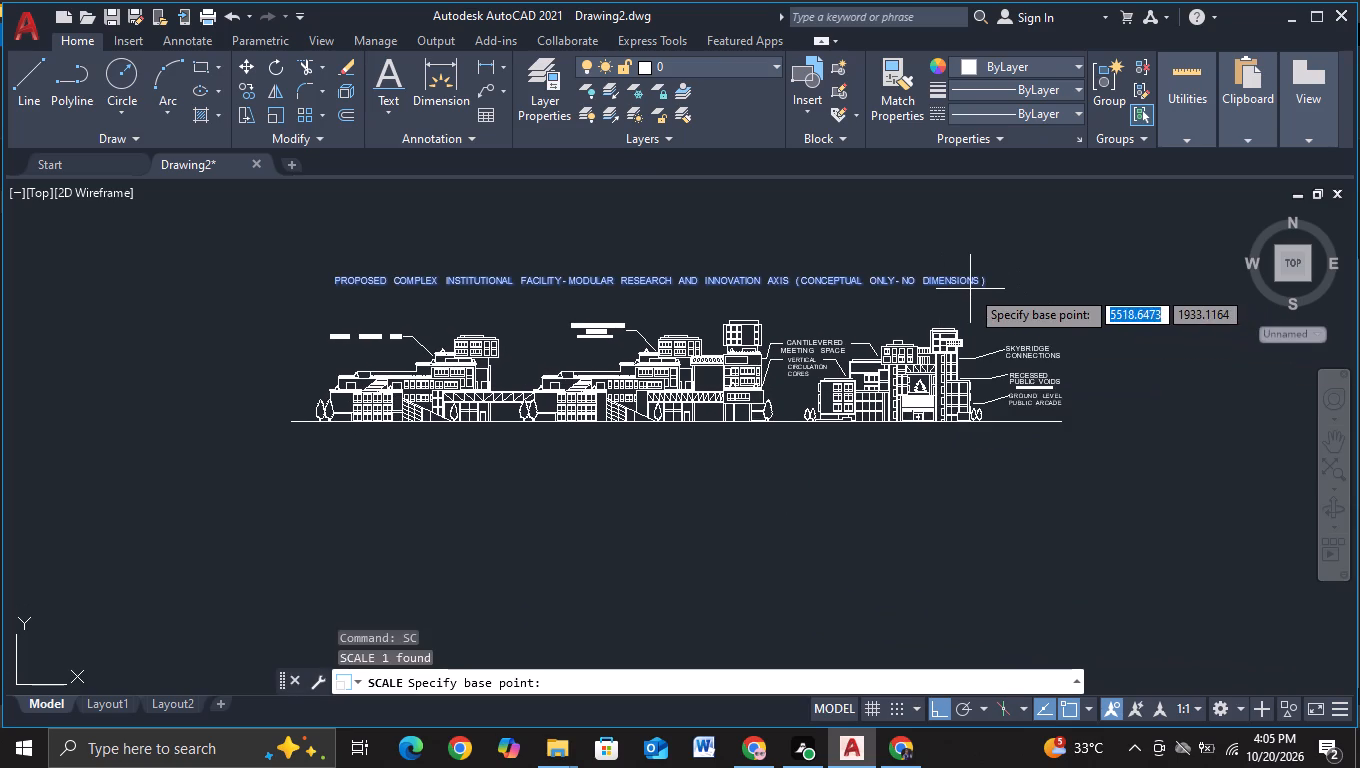
{"action": "left_click", "coordinate": [961, 283]}
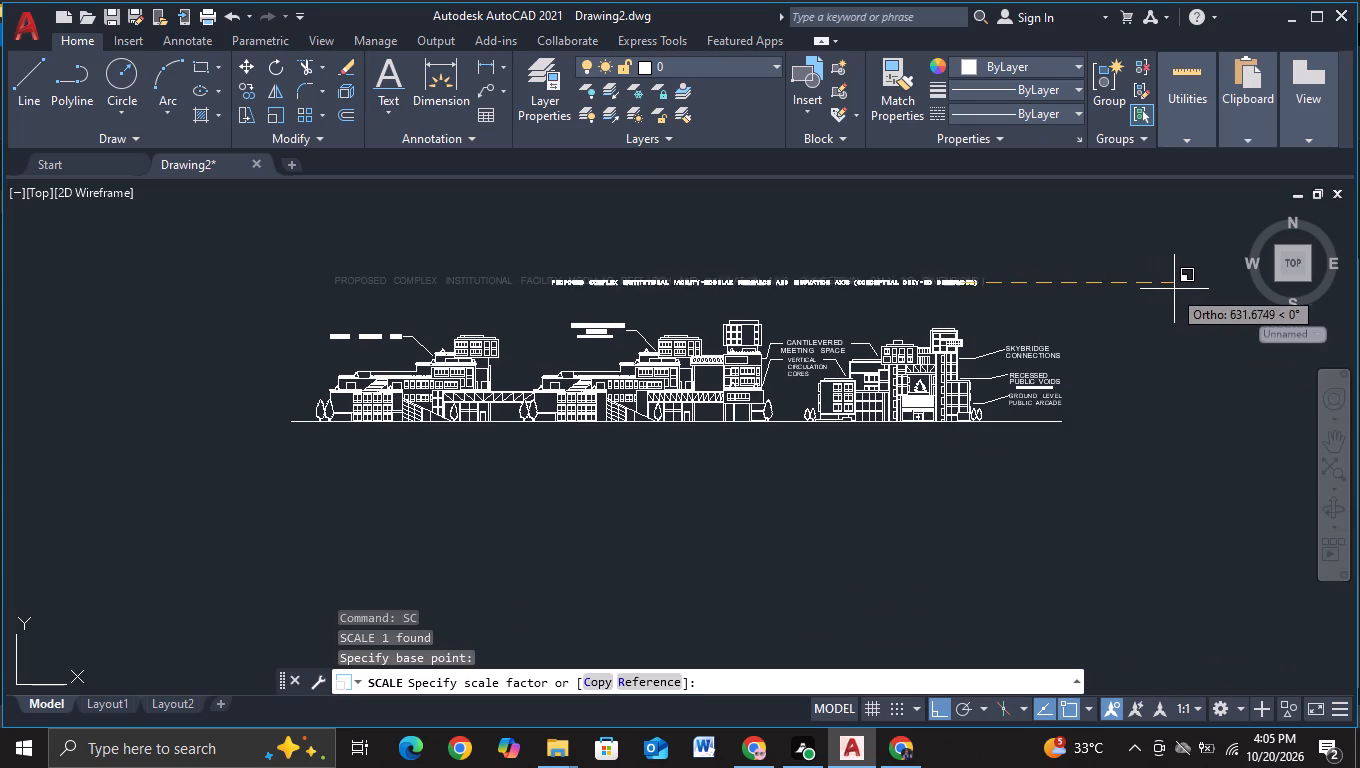
{"action": "scroll", "coordinate": [1205, 293], "scroll_direction": "down", "scroll_amount": 2}
{"action": "middle_click_drag", "start_coordinate": [1205, 293], "coordinate": [1103, 328]}
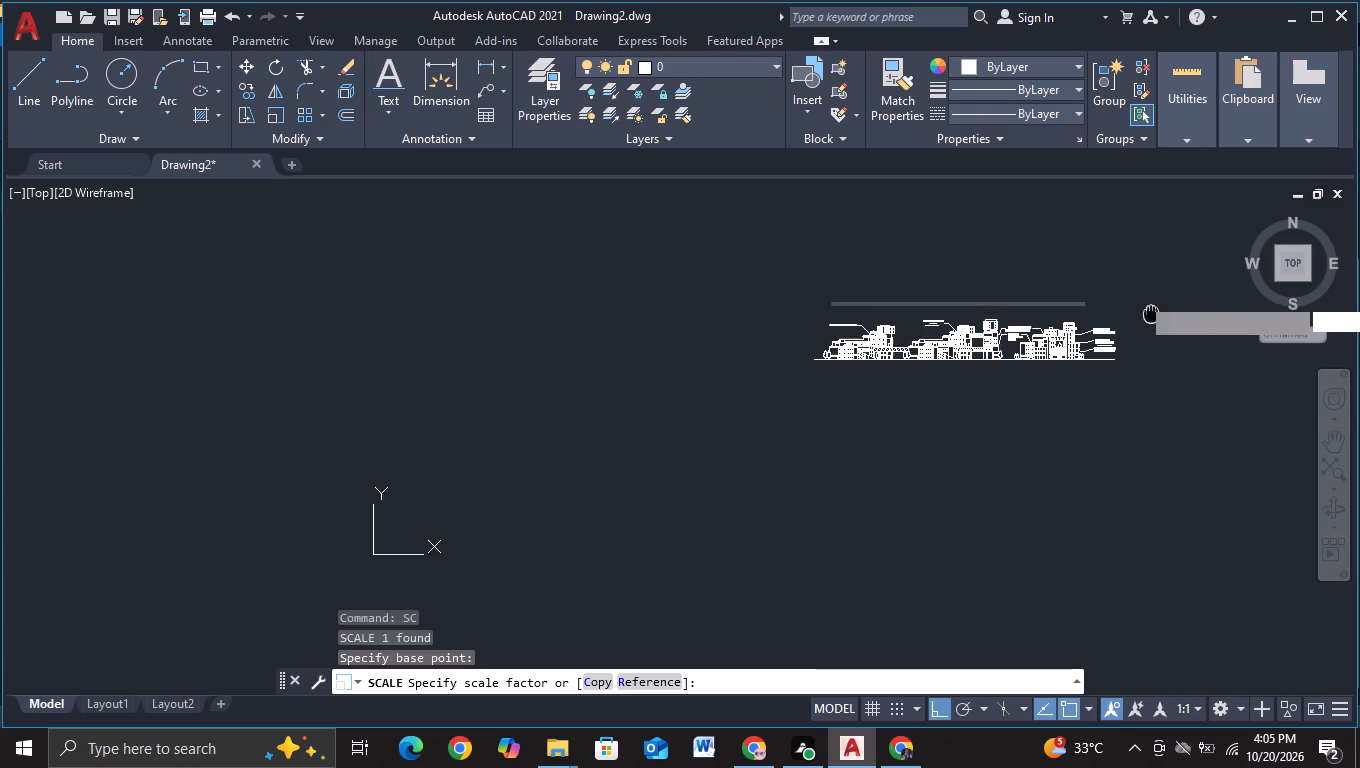
{"action": "middle_click_drag", "start_coordinate": [1103, 328], "coordinate": [957, 376]}
{"action": "left_click", "coordinate": [1025, 360]}
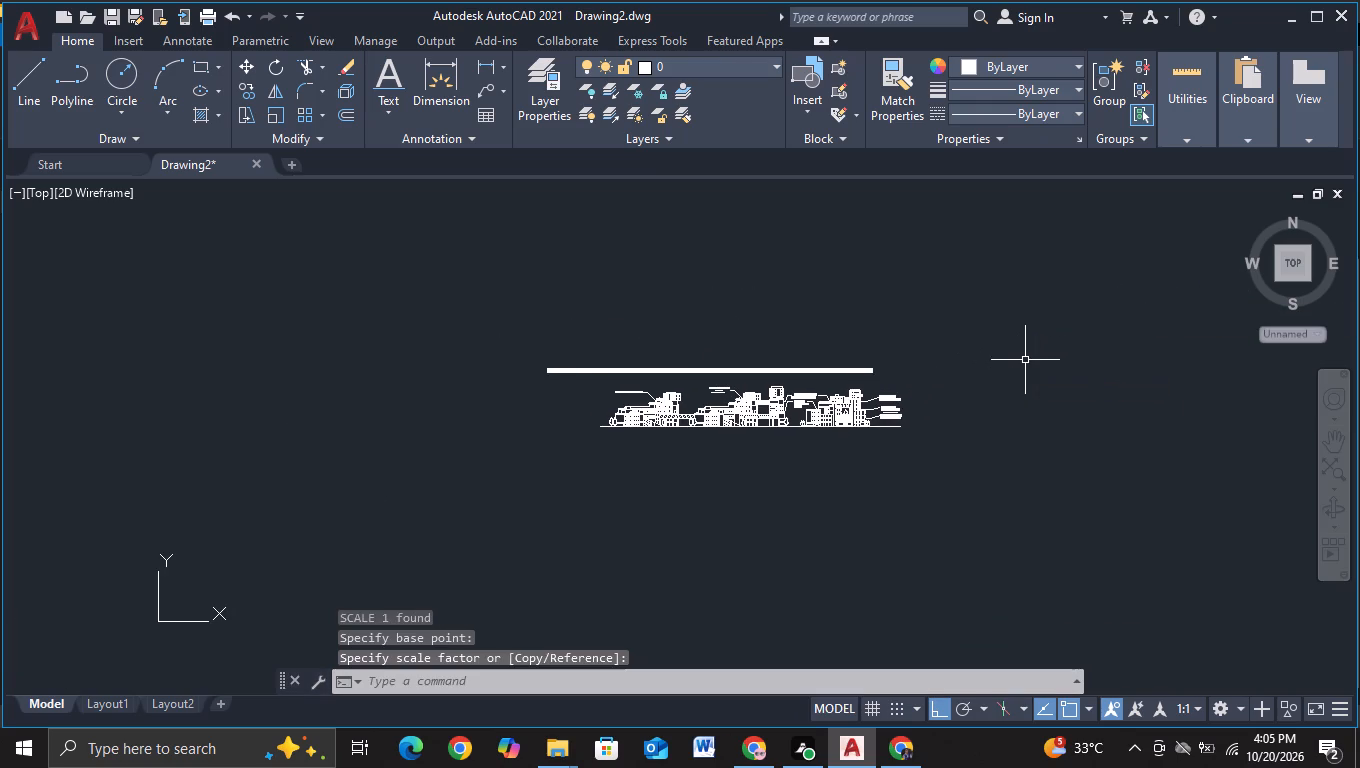
Move the enlarged title horizontally to the right about 344 units, so it sits centred above the row of elevations.
{"action": "left_click", "coordinate": [854, 371]}
{"action": "key", "text": "m"}
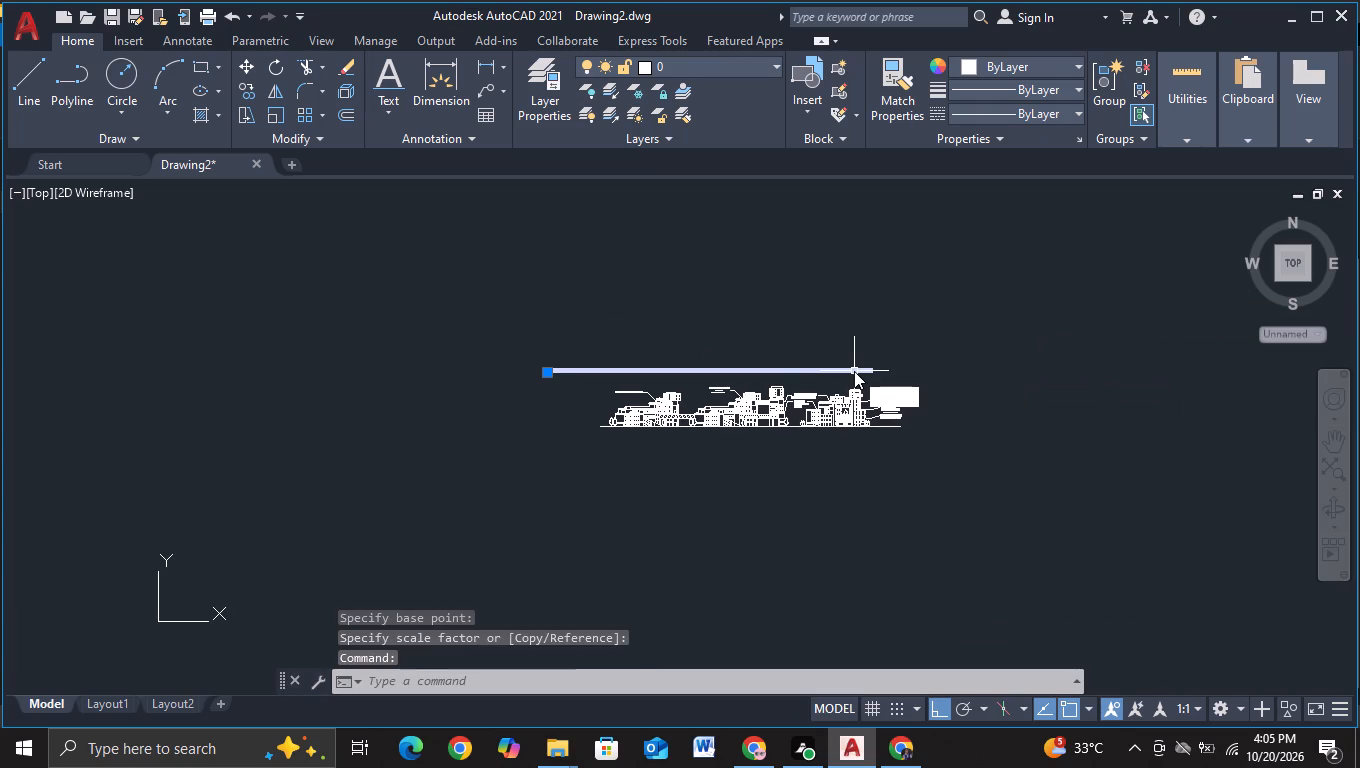
{"action": "left_click", "coordinate": [919, 418]}
{"action": "left_click", "coordinate": [827, 376]}
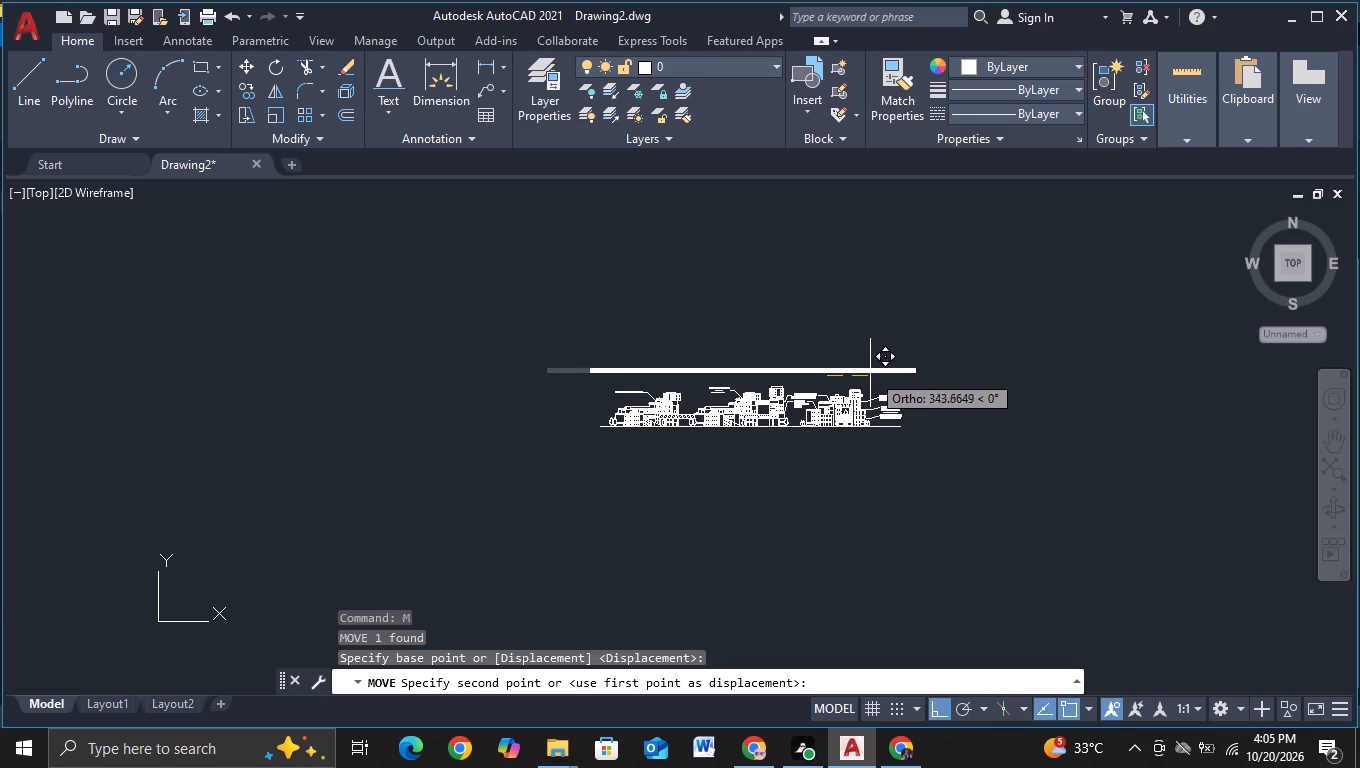
{"action": "left_click", "coordinate": [870, 373]}
Copy the PROPOSED COMPLEX INSTITUTIONAL FACILITY title straight down to below the row of elevations.
{"action": "scroll", "coordinate": [902, 389], "scroll_direction": "up", "scroll_amount": 2}
{"action": "middle_click_drag", "start_coordinate": [930, 412], "coordinate": [948, 369]}
{"action": "left_click", "coordinate": [832, 302]}
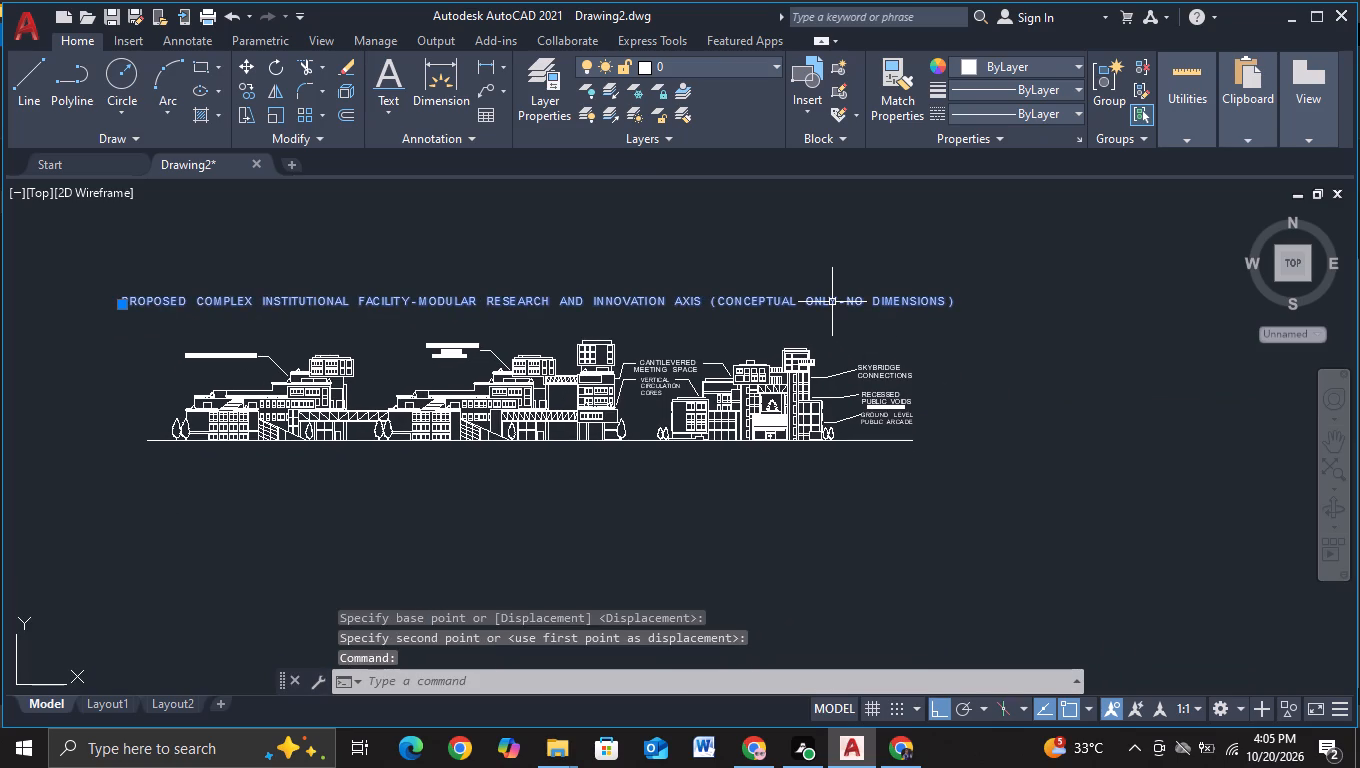
{"action": "key", "text": "c"}
{"action": "left_click", "coordinate": [898, 370]}
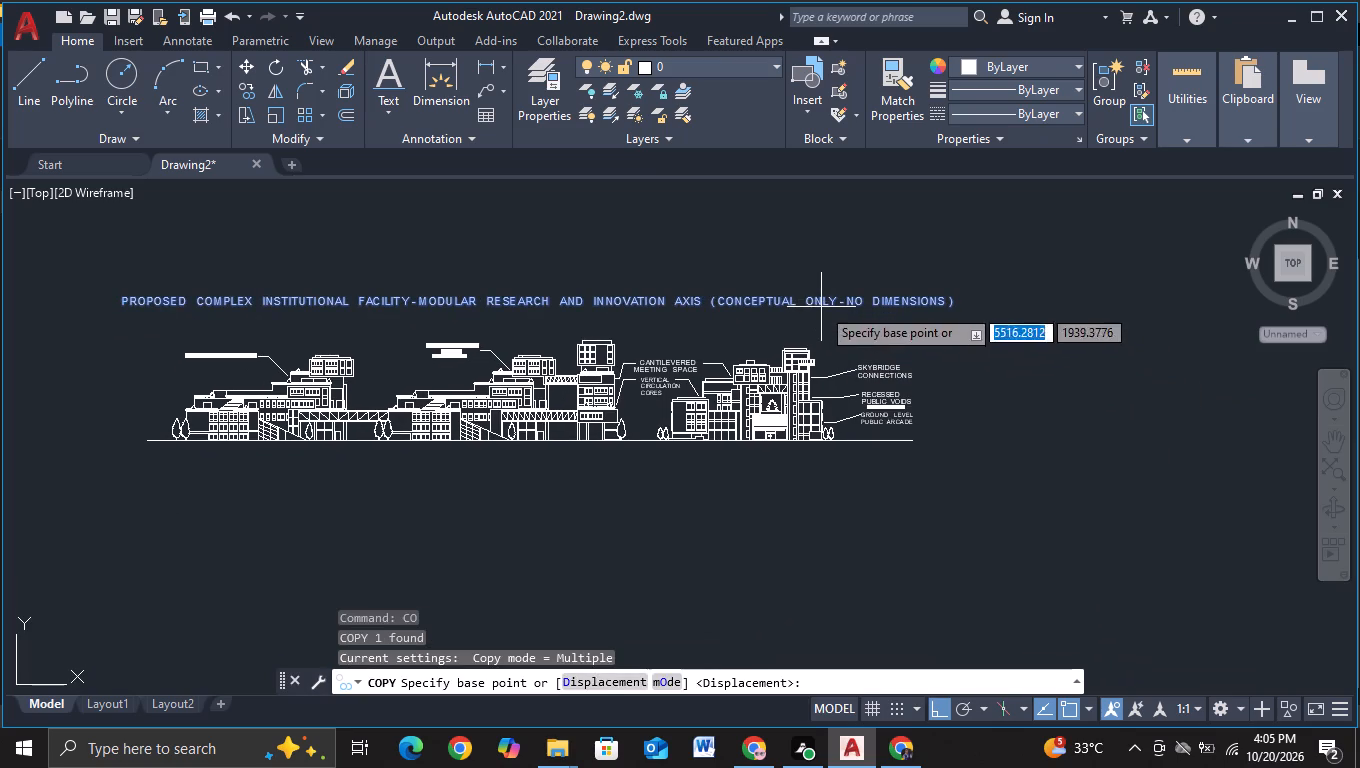
{"action": "left_click", "coordinate": [821, 307]}
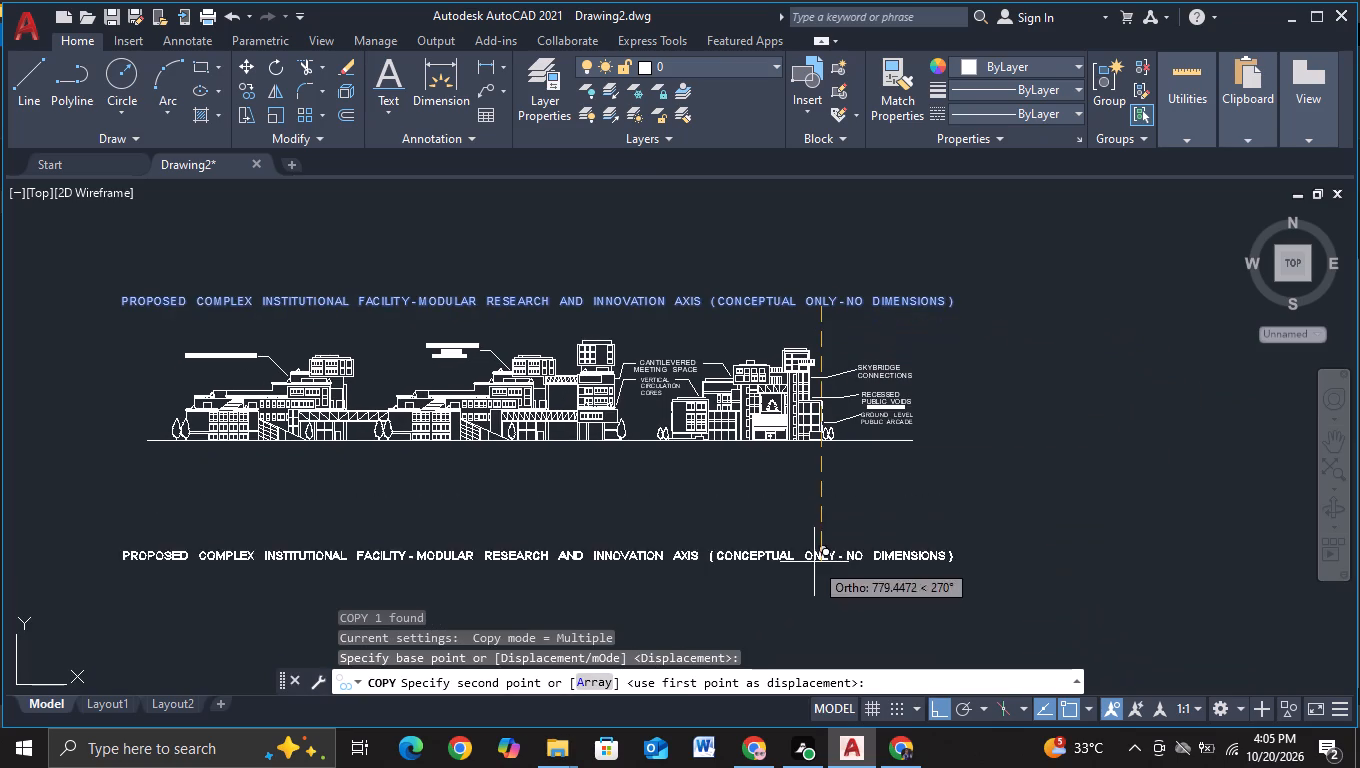
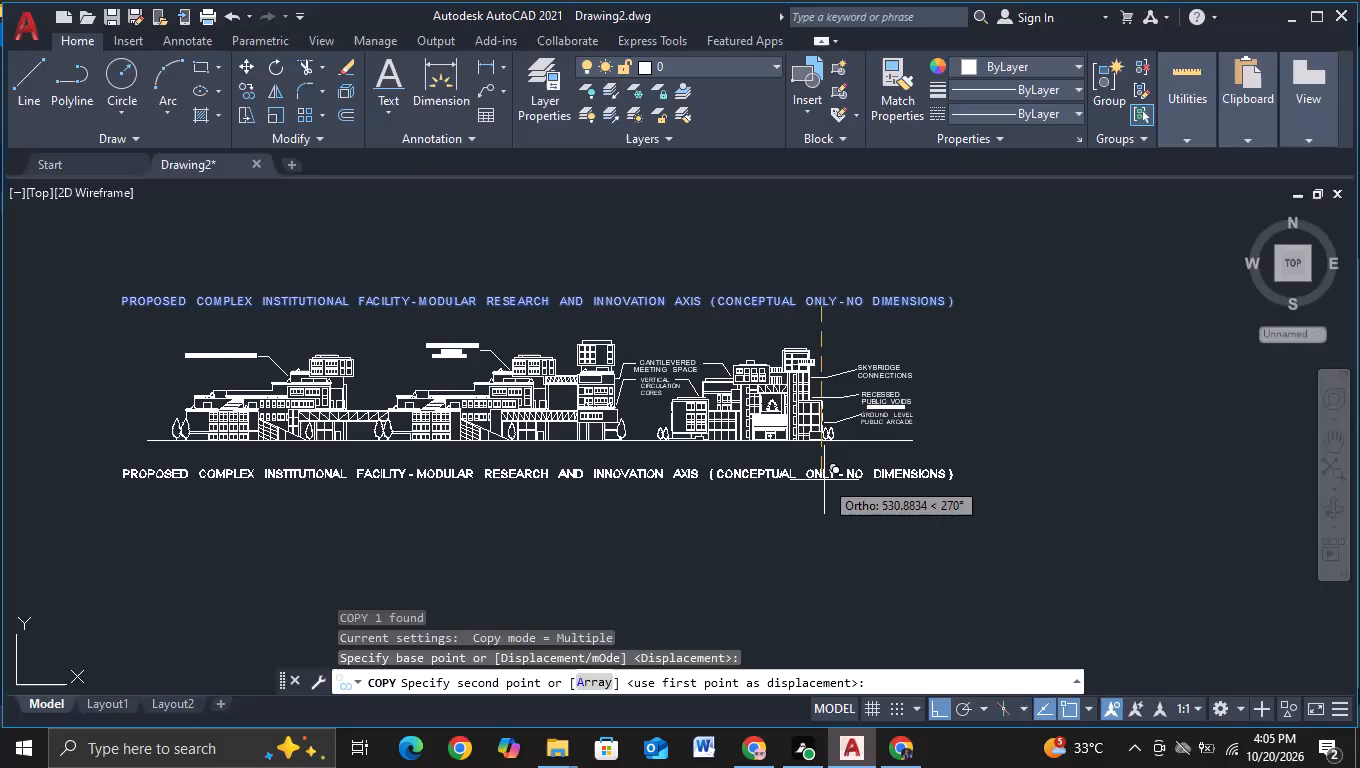
Place a copy of the drawing title straight below the original, just under the elevation's ground line.
{"action": "left_click", "coordinate": [824, 474]}
{"action": "key", "text": "Escape"}
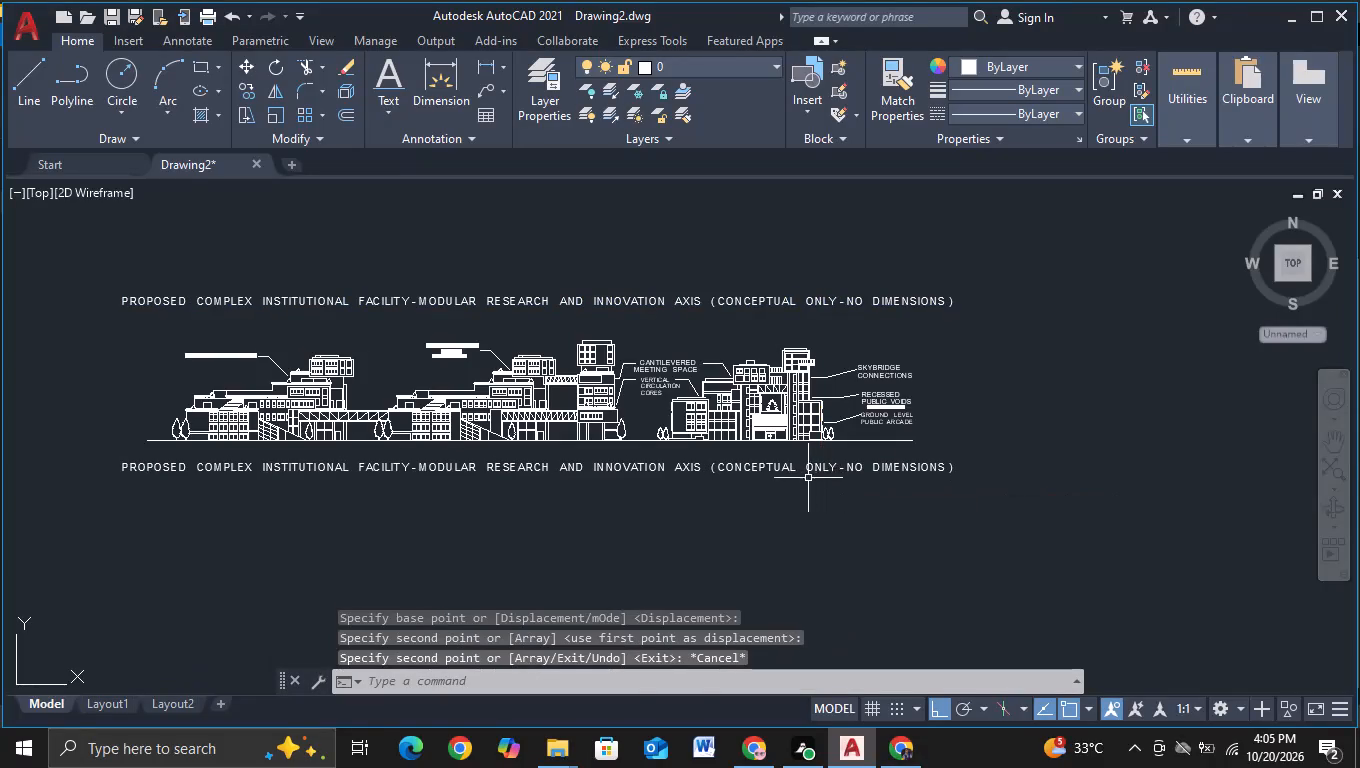
Replace the text of the copied title below the elevation with "FRONT ELEVATION - MAIN ACADEMIC AND INNOVATION COMPLEX".
{"action": "left_click", "coordinate": [800, 467]}
{"action": "key", "text": "Escape"}
{"action": "left_click", "coordinate": [781, 472]}
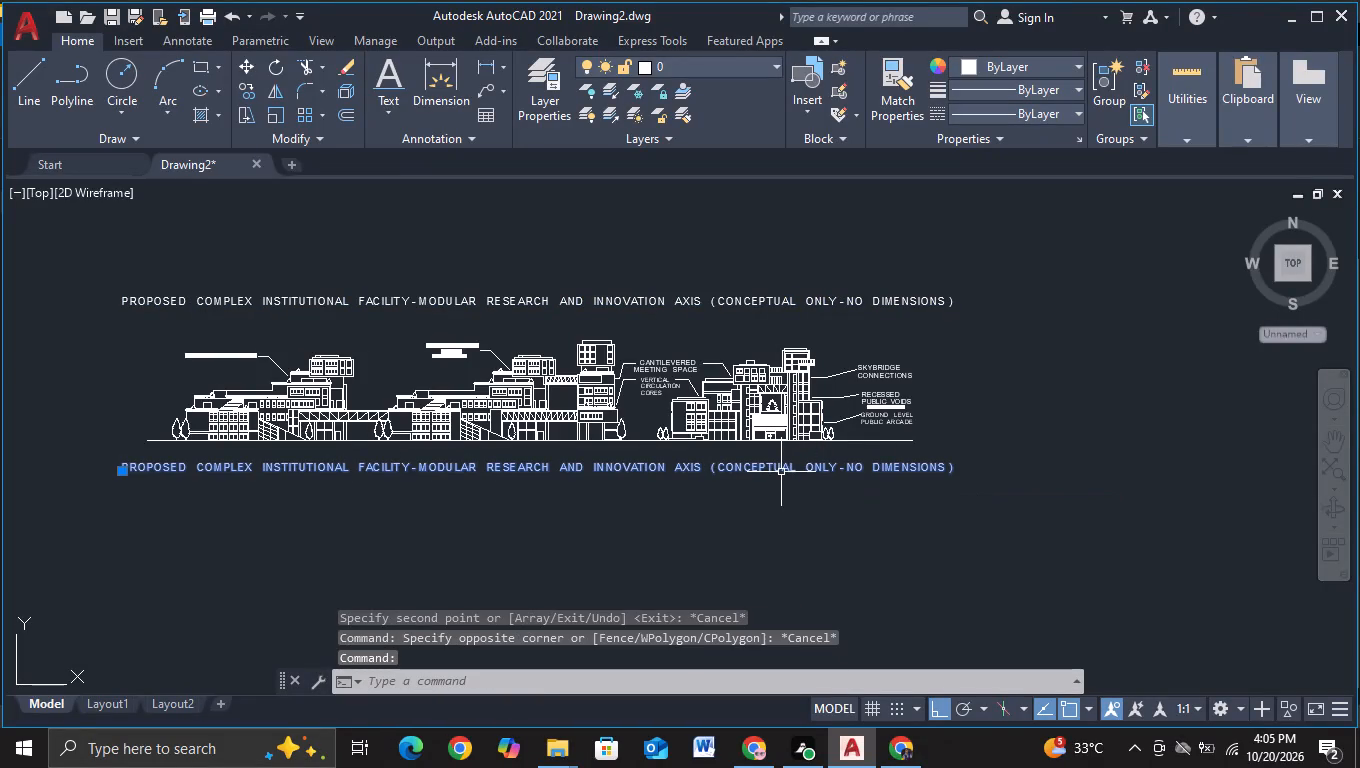
{"action": "right_click", "coordinate": [781, 472]}
{"action": "left_click", "coordinate": [828, 248]}
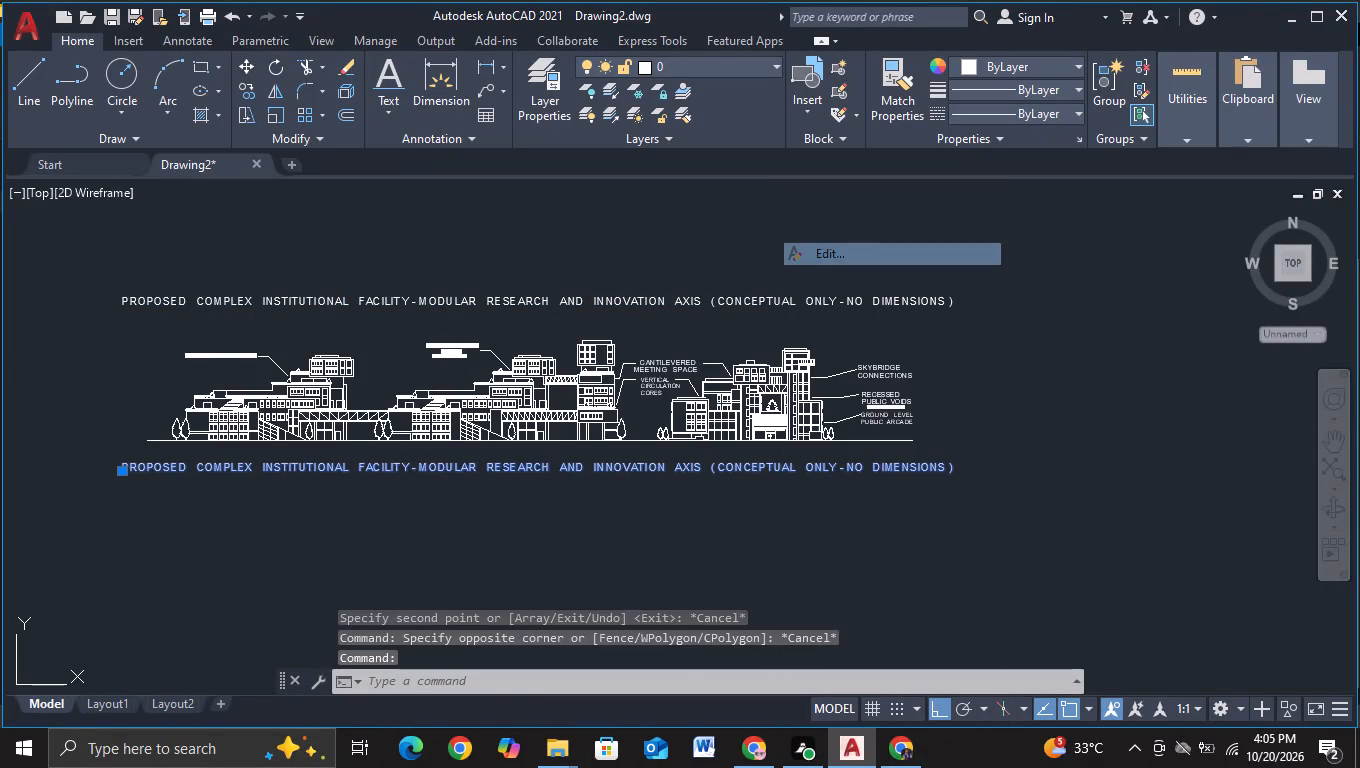
{"action": "key", "text": "BackSpace"}
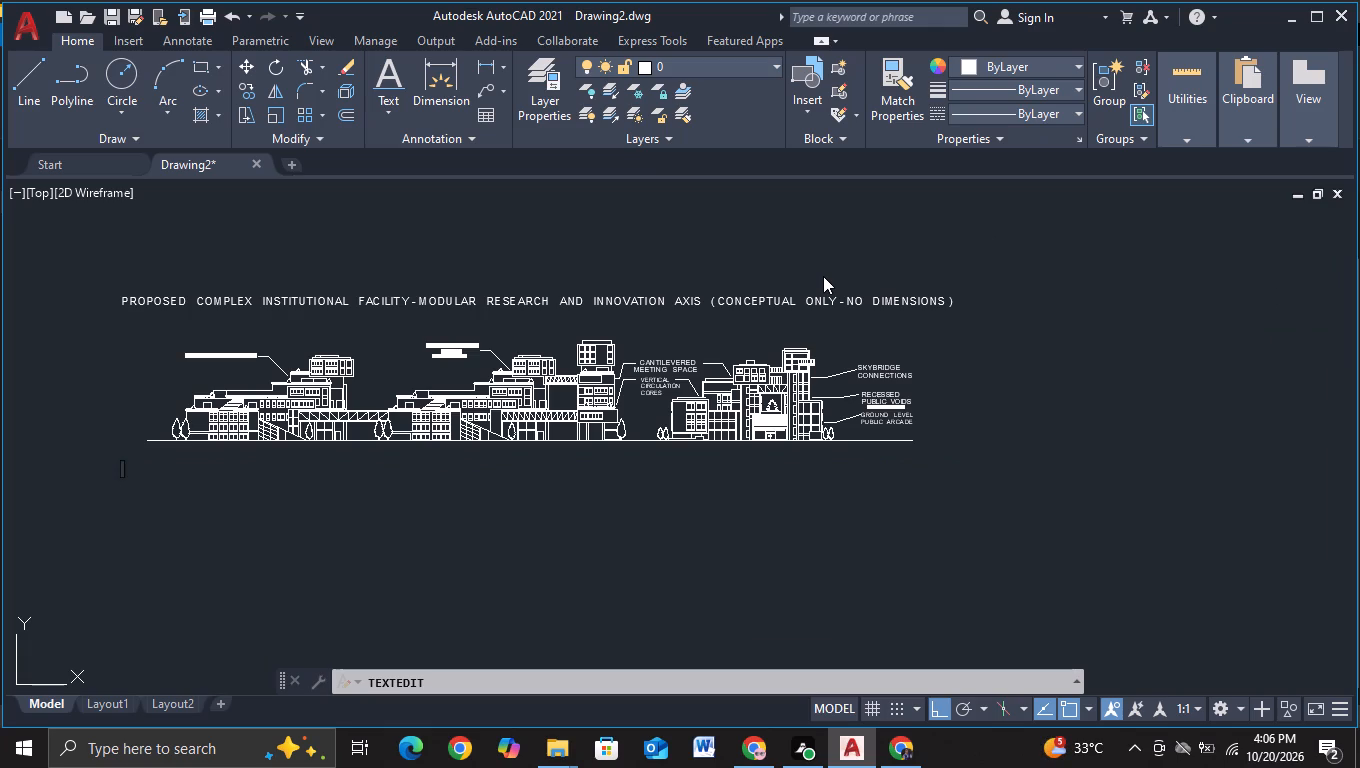
{"action": "type", "text": "FRONT"}
{"action": "key", "text": "space"}
{"action": "key", "text": "space"}
{"action": "key", "text": "space"}
{"action": "key", "text": "e"}
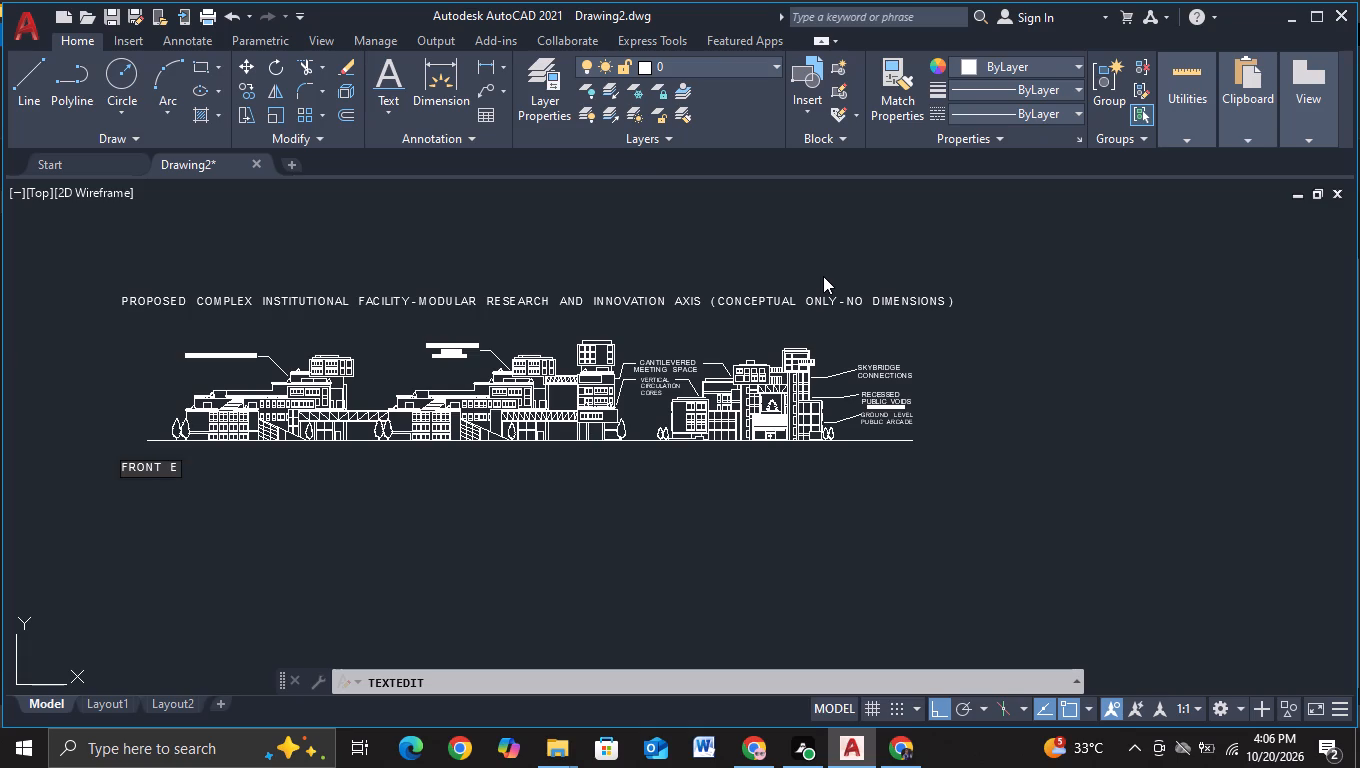
{"action": "type", "text": "LEVATION"}
{"action": "key", "text": "space"}
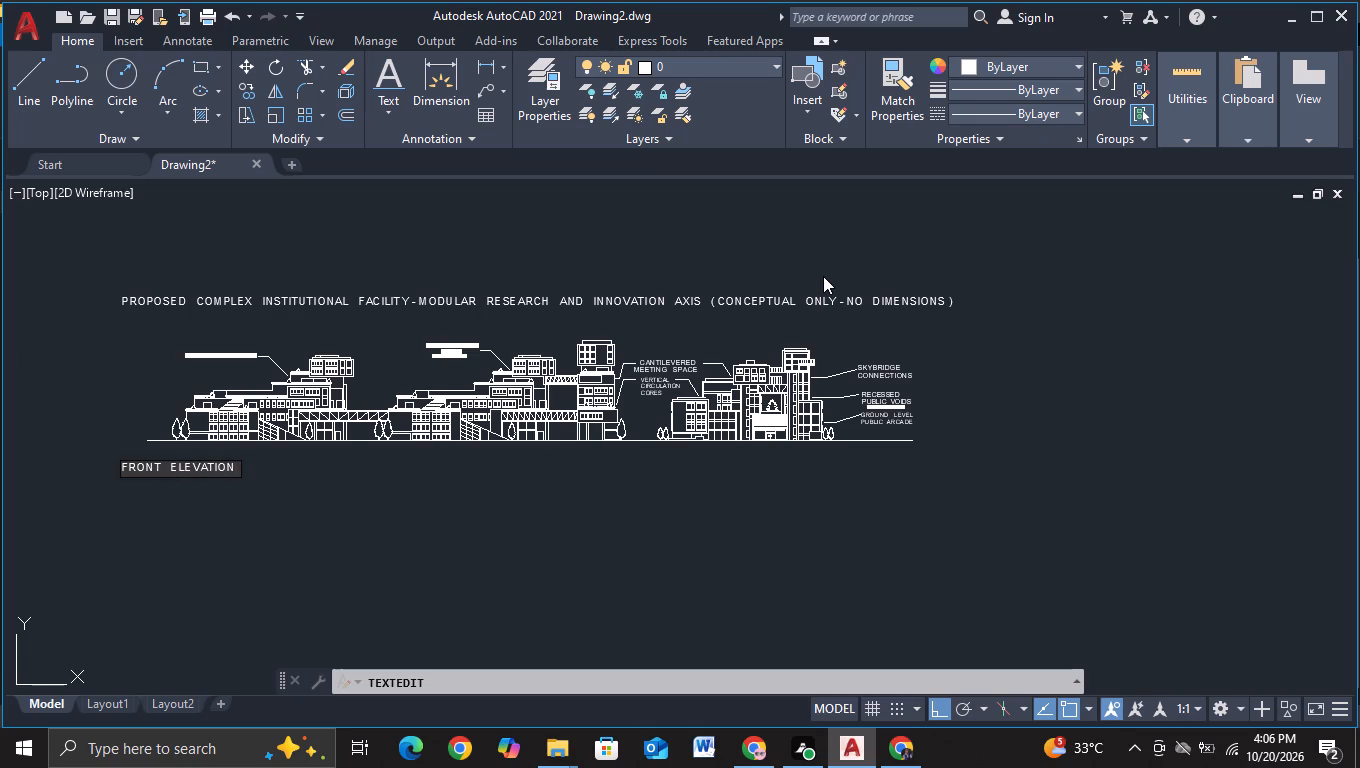
{"action": "key", "text": "space"}
{"action": "key", "text": "space"}
{"action": "key", "text": "BackSpace"}
{"action": "key", "text": "BackSpace"}
{"action": "key", "text": "BackSpace"}
{"action": "key", "text": "space"}
{"action": "key", "text": "minus"}
{"action": "key", "text": "space"}
{"action": "type", "text": "MAIN"}
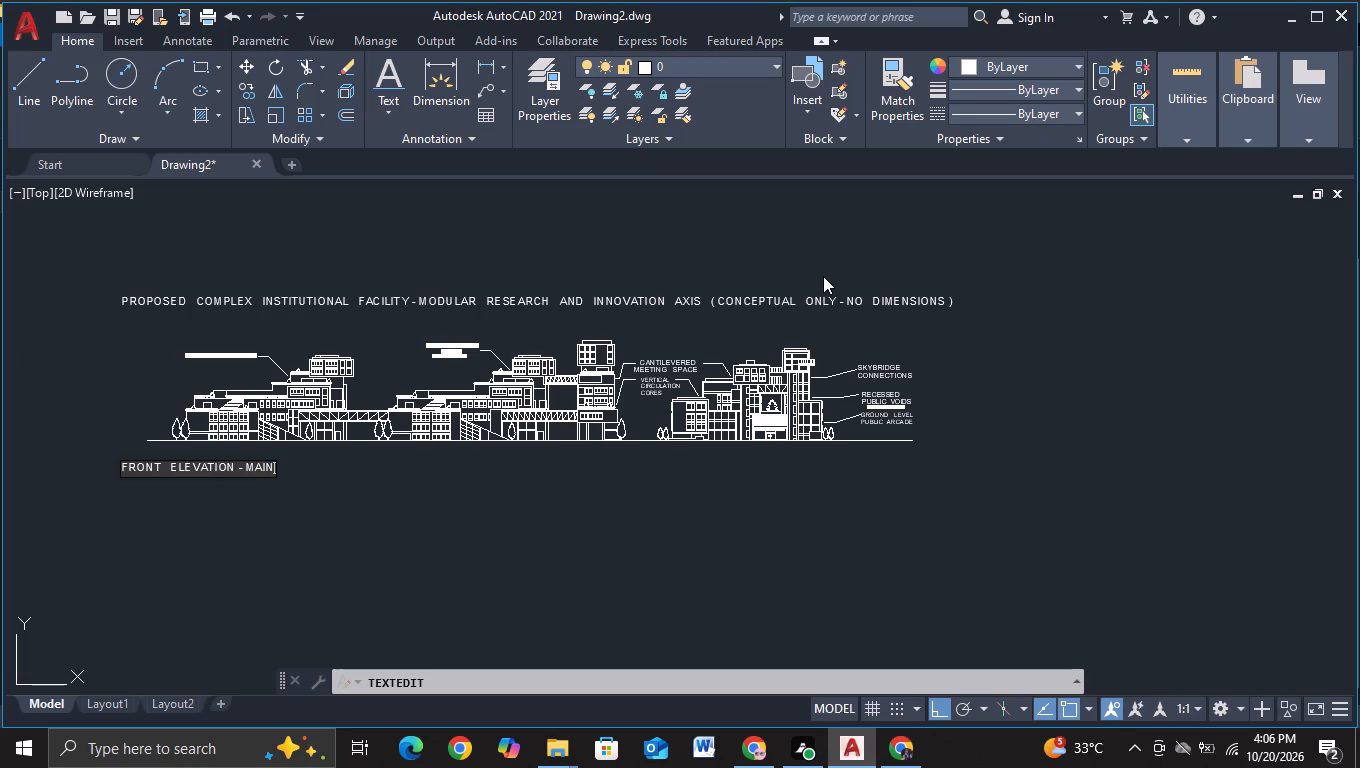
{"action": "key", "text": "space"}
{"action": "key", "text": "space"}
{"action": "key", "text": "space"}
{"action": "type", "text": "ACA"}
{"action": "type", "text": "DE"}
{"action": "type", "text": "MIC"}
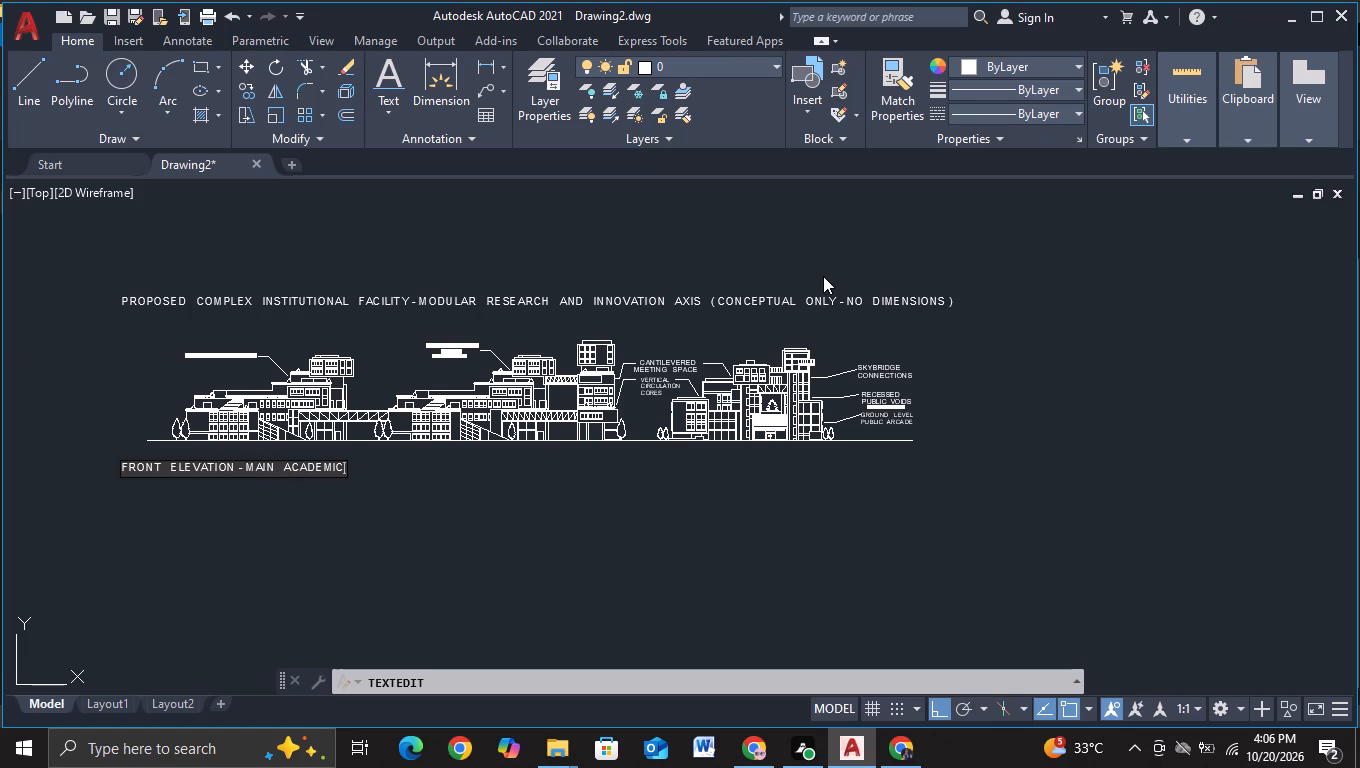
{"action": "key", "text": "space"}
{"action": "key", "text": "space"}
{"action": "key", "text": "space"}
{"action": "type", "text": "AND"}
{"action": "key", "text": "space"}
{"action": "key", "text": "space"}
{"action": "key", "text": "space"}
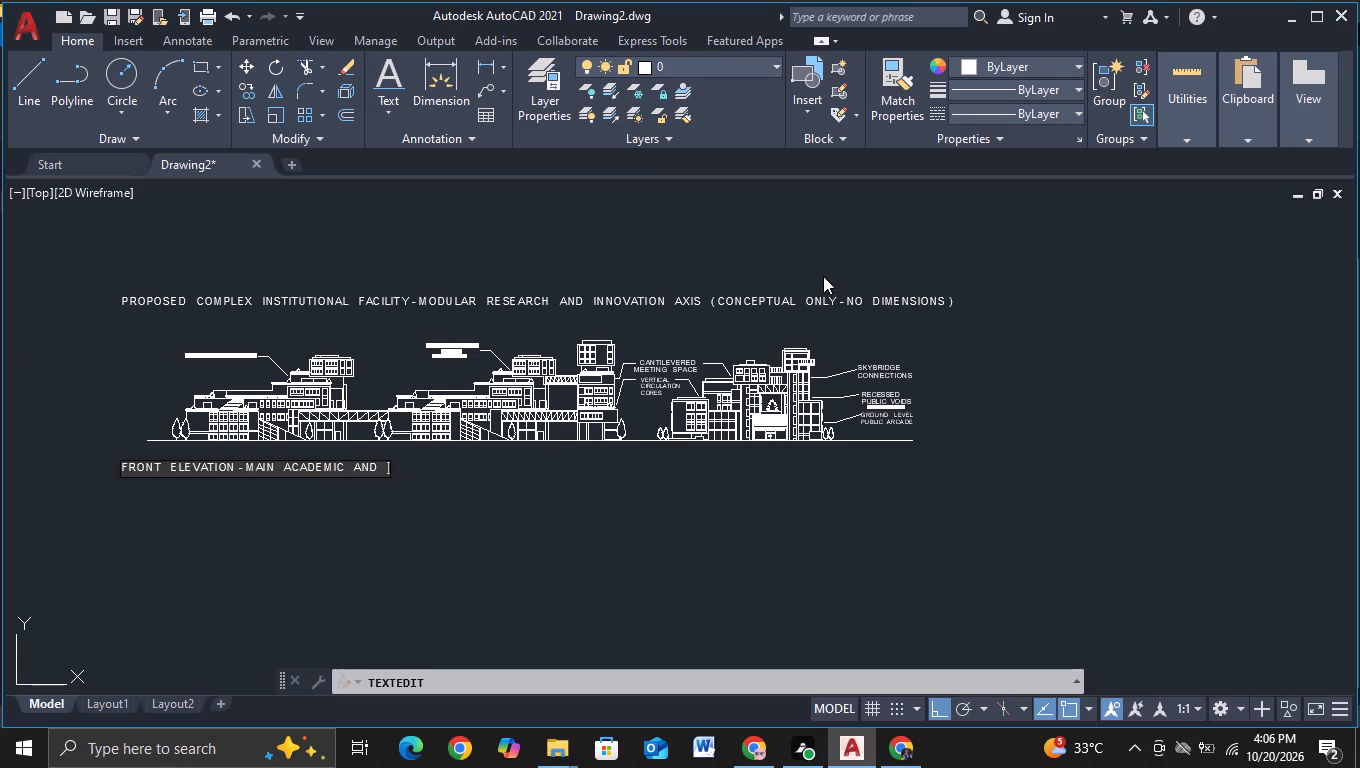
{"action": "type", "text": "IN"}
{"action": "type", "text": "NOVATION"}
{"action": "key", "text": "space"}
{"action": "key", "text": "space"}
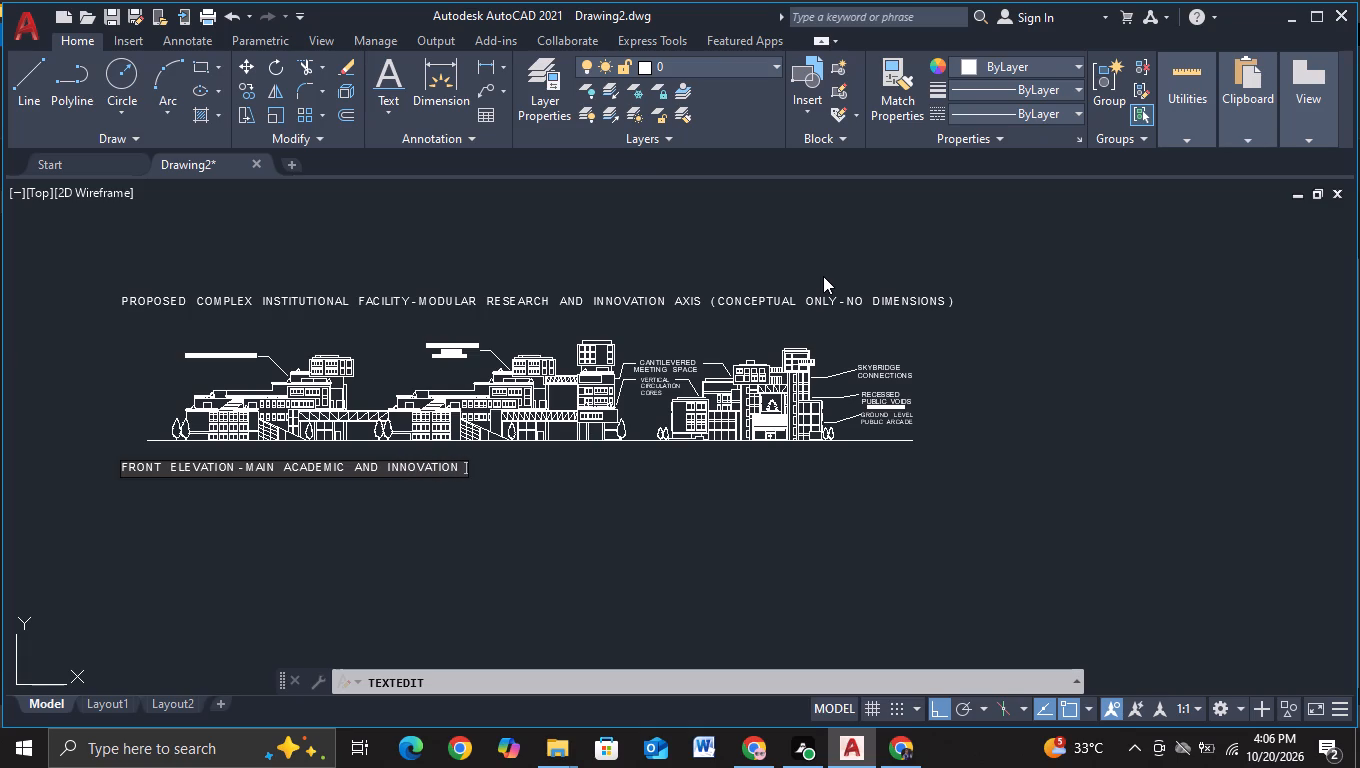
{"action": "key", "text": "space"}
{"action": "type", "text": "COMPLEX"}
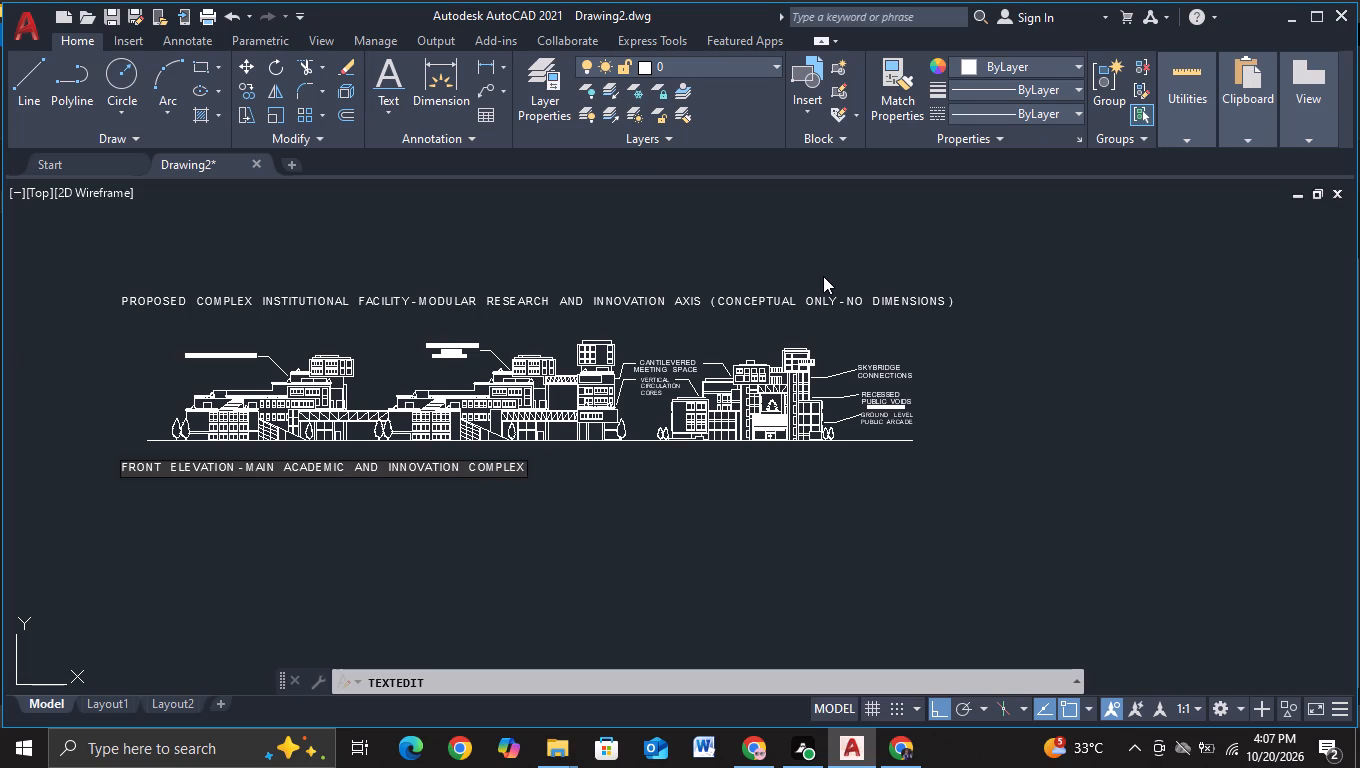
{"action": "key", "text": "Return"}
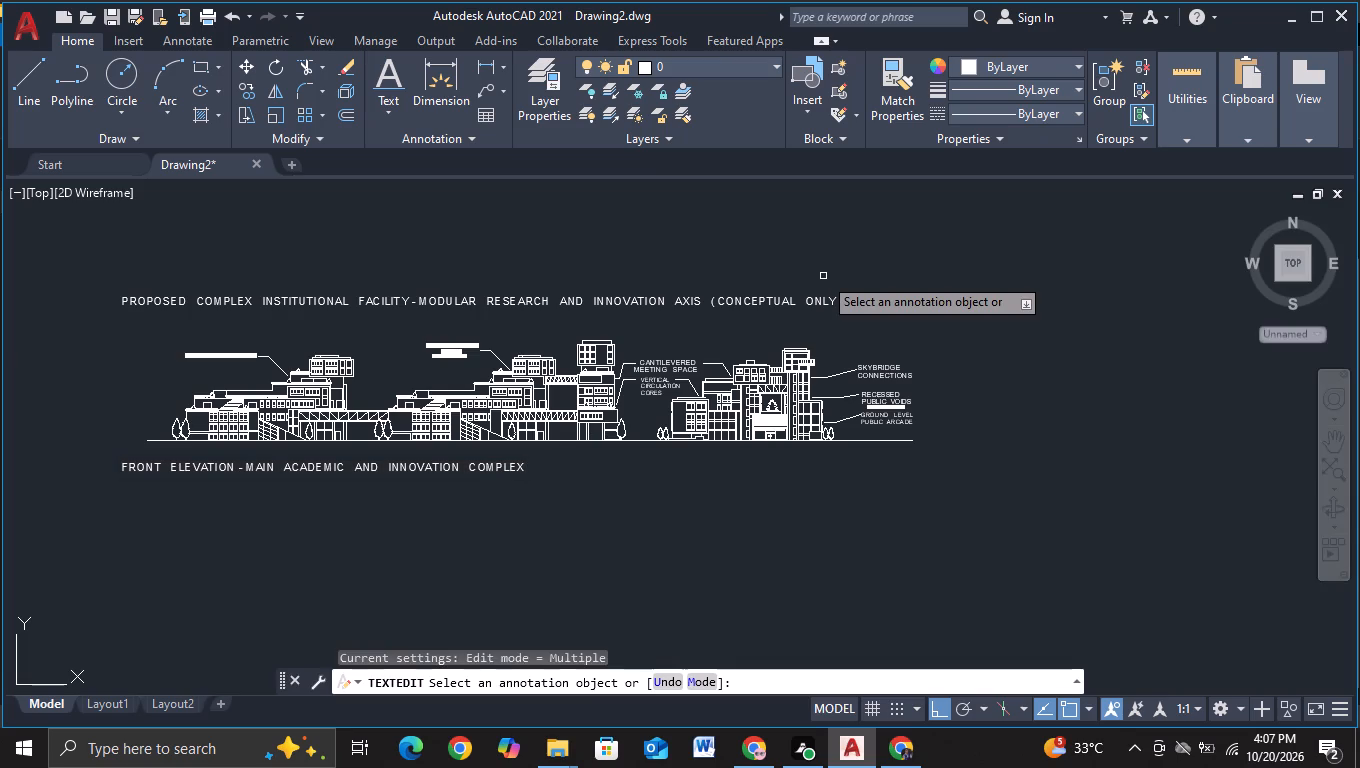
{"action": "key", "text": "Escape"}
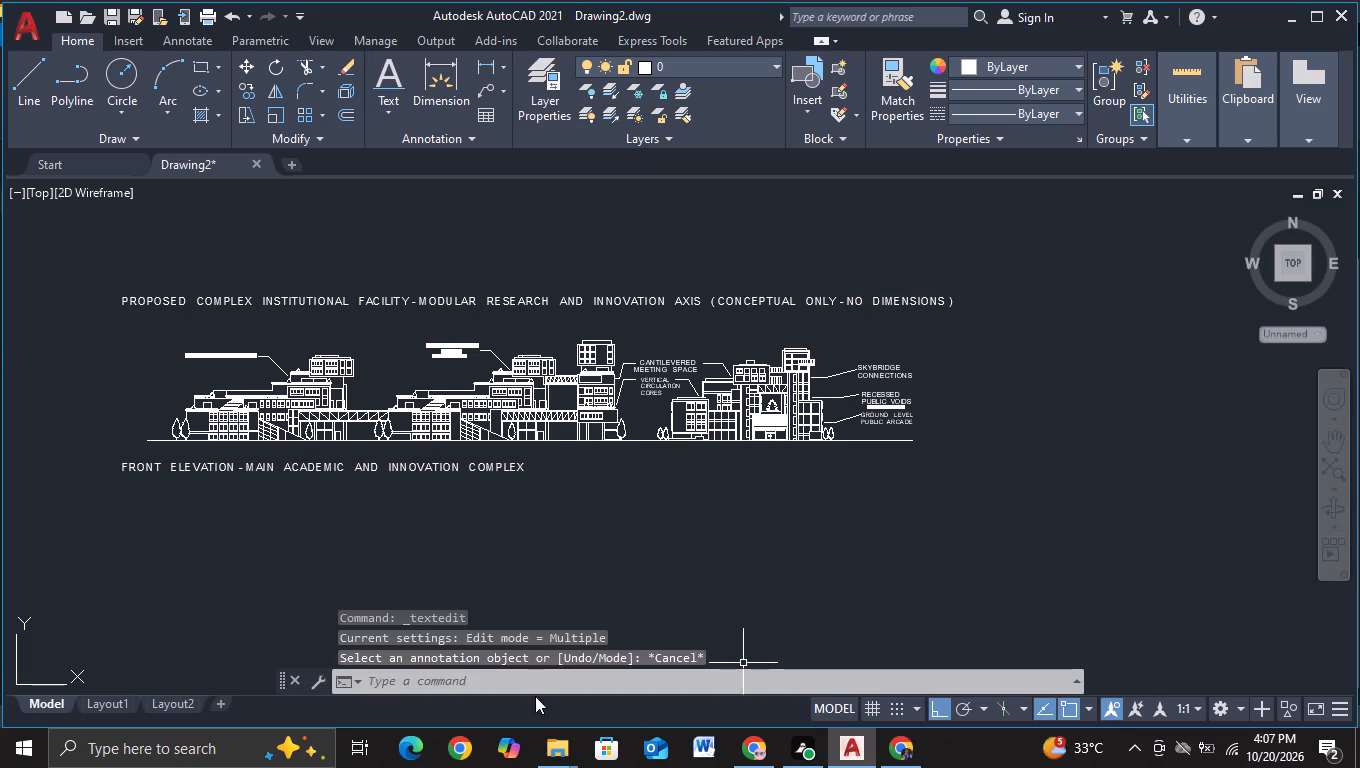
Move the front elevation caption about 154 units at roughly 9°, with Ortho off, to sit closer under the ground line.
{"action": "middle_click_drag", "start_coordinate": [533, 694], "coordinate": [654, 666]}
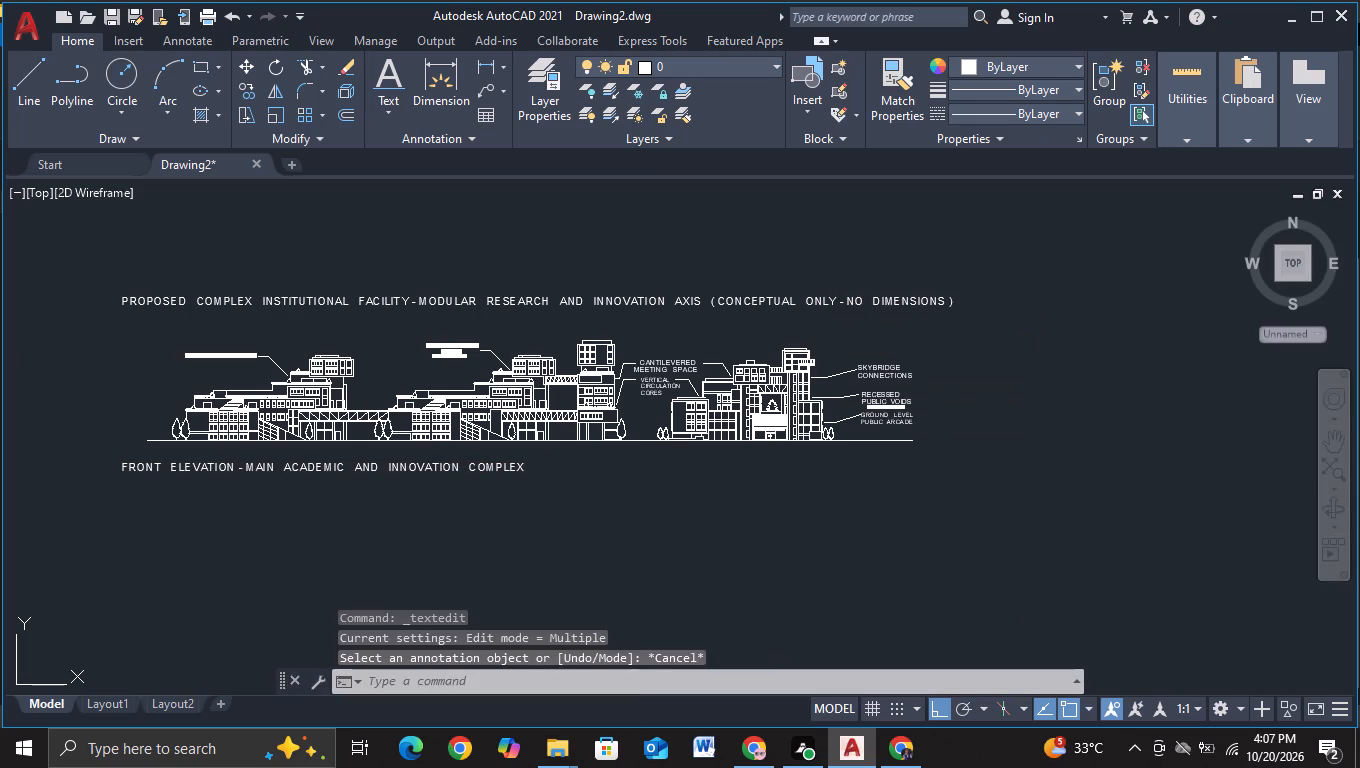
{"action": "key", "text": "Escape"}
{"action": "middle_click_drag", "start_coordinate": [506, 557], "coordinate": [772, 522]}
{"action": "scroll", "coordinate": [595, 478], "scroll_direction": "up", "scroll_amount": 1}
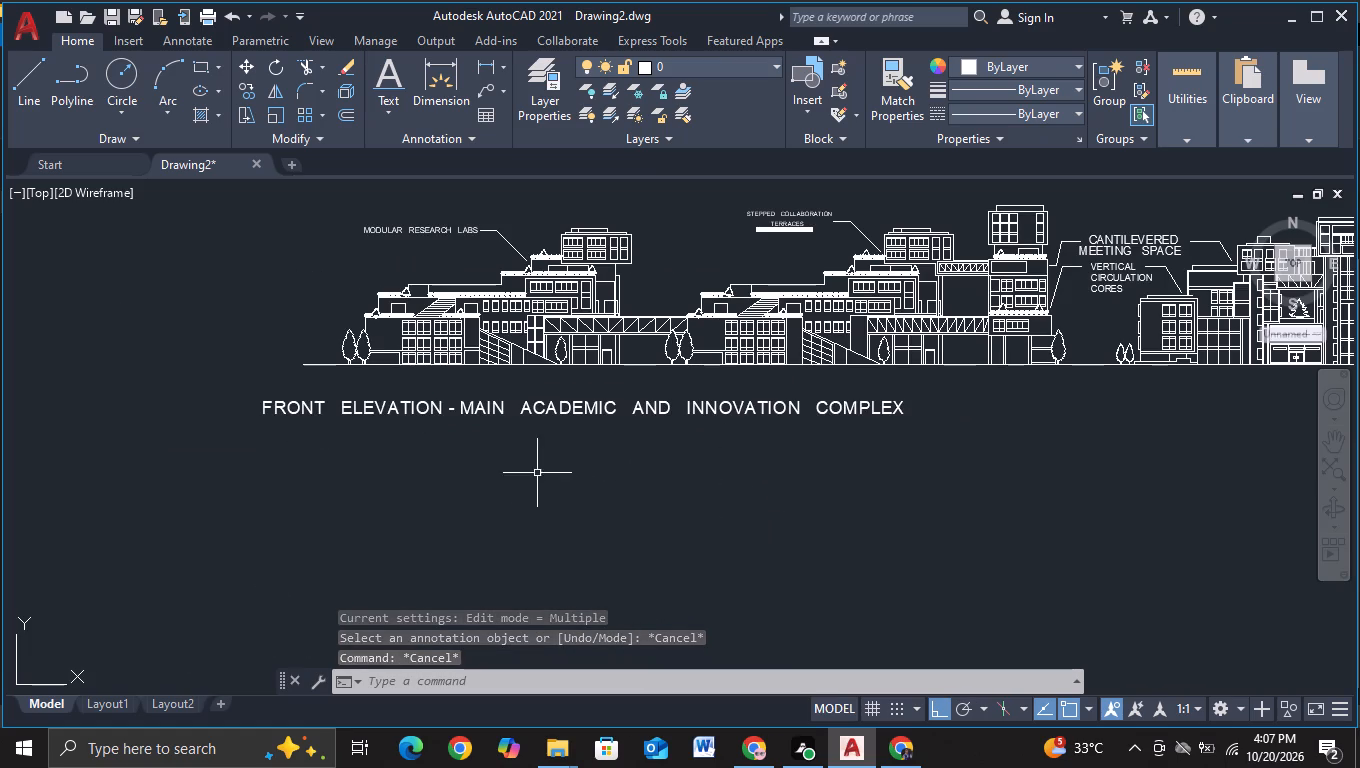
{"action": "left_click", "coordinate": [560, 414]}
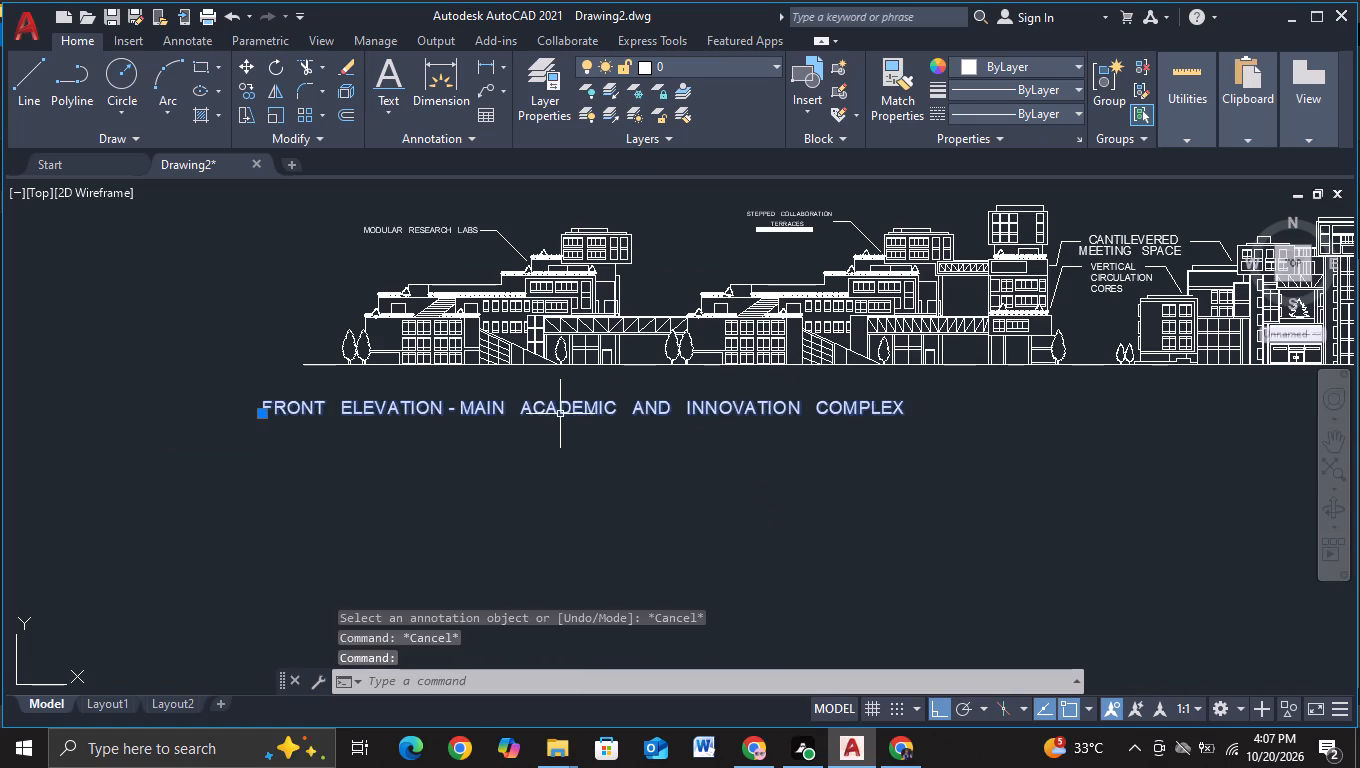
{"action": "key", "text": "m"}
{"action": "left_click", "coordinate": [652, 463]}
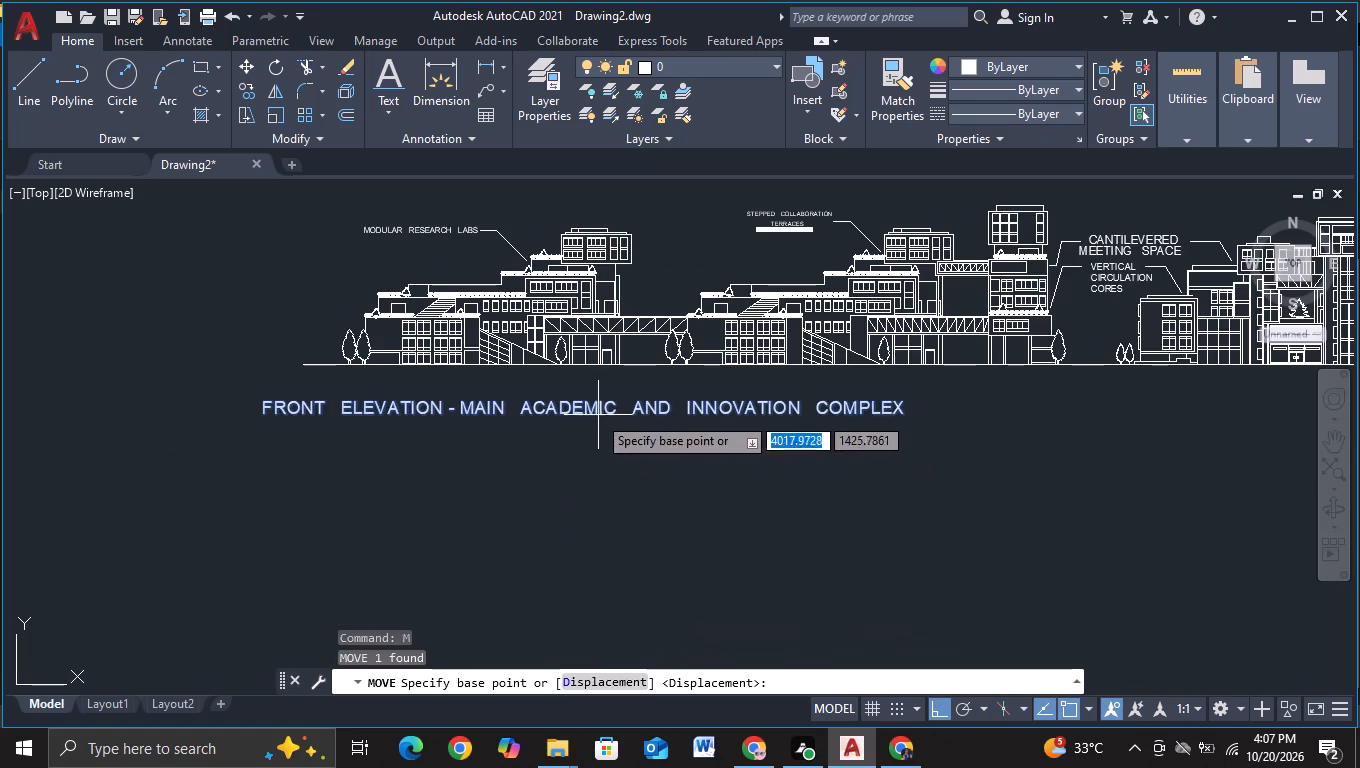
{"action": "left_click", "coordinate": [595, 412]}
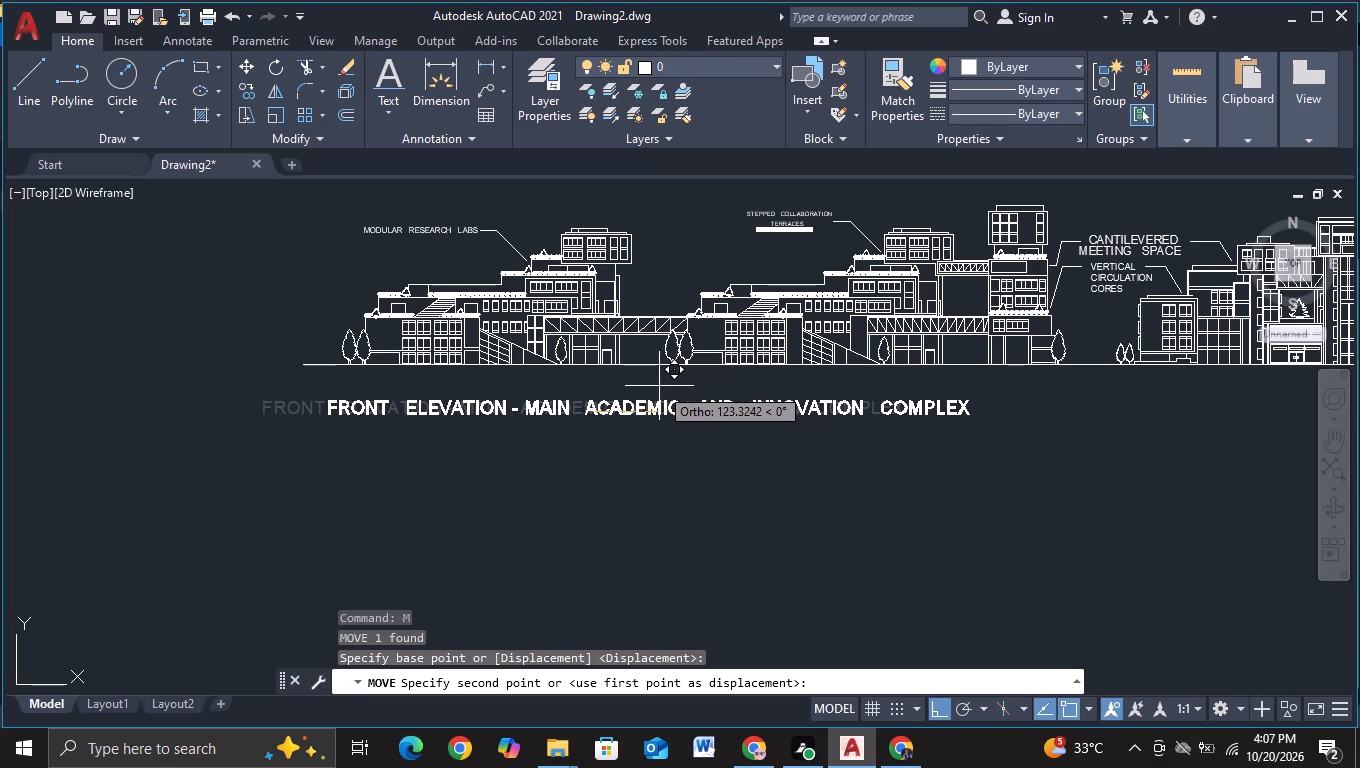
{"action": "key", "text": "F8"}
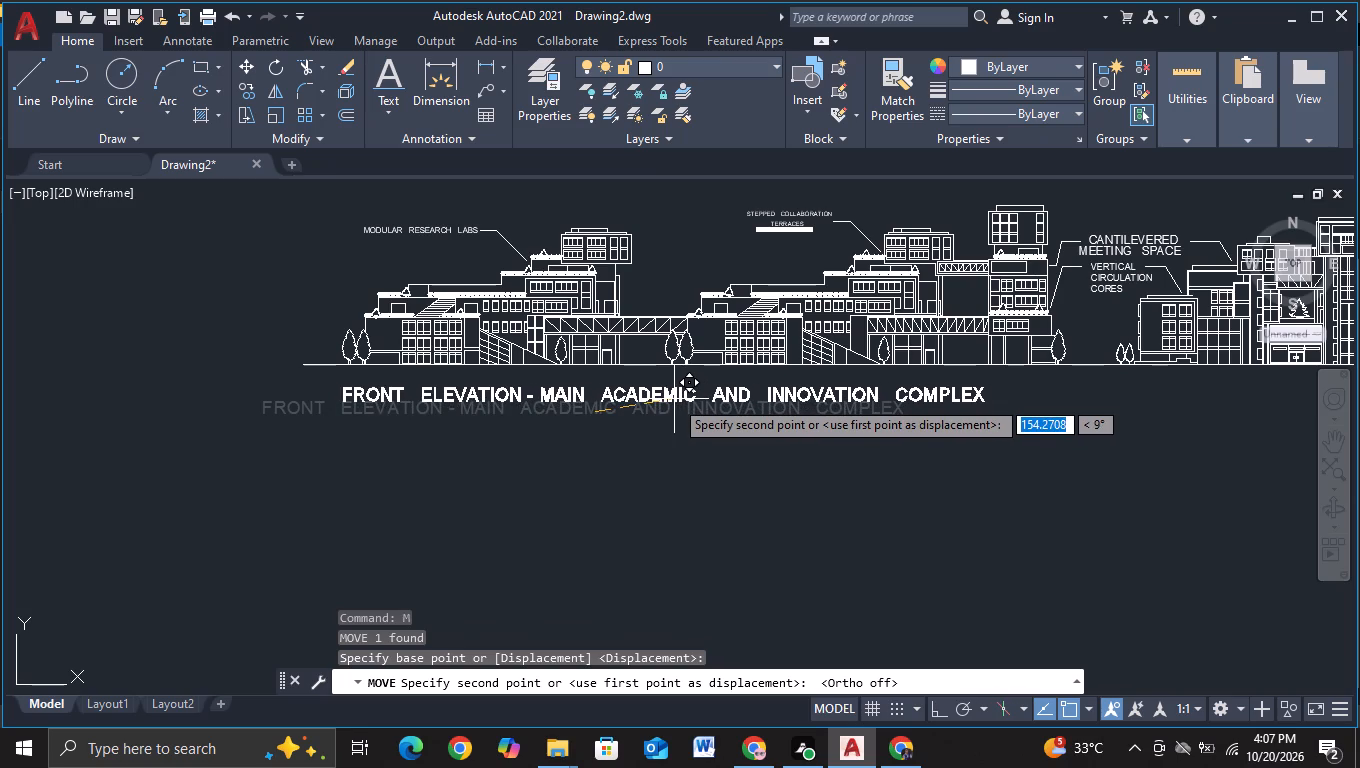
{"action": "left_click", "coordinate": [674, 400]}
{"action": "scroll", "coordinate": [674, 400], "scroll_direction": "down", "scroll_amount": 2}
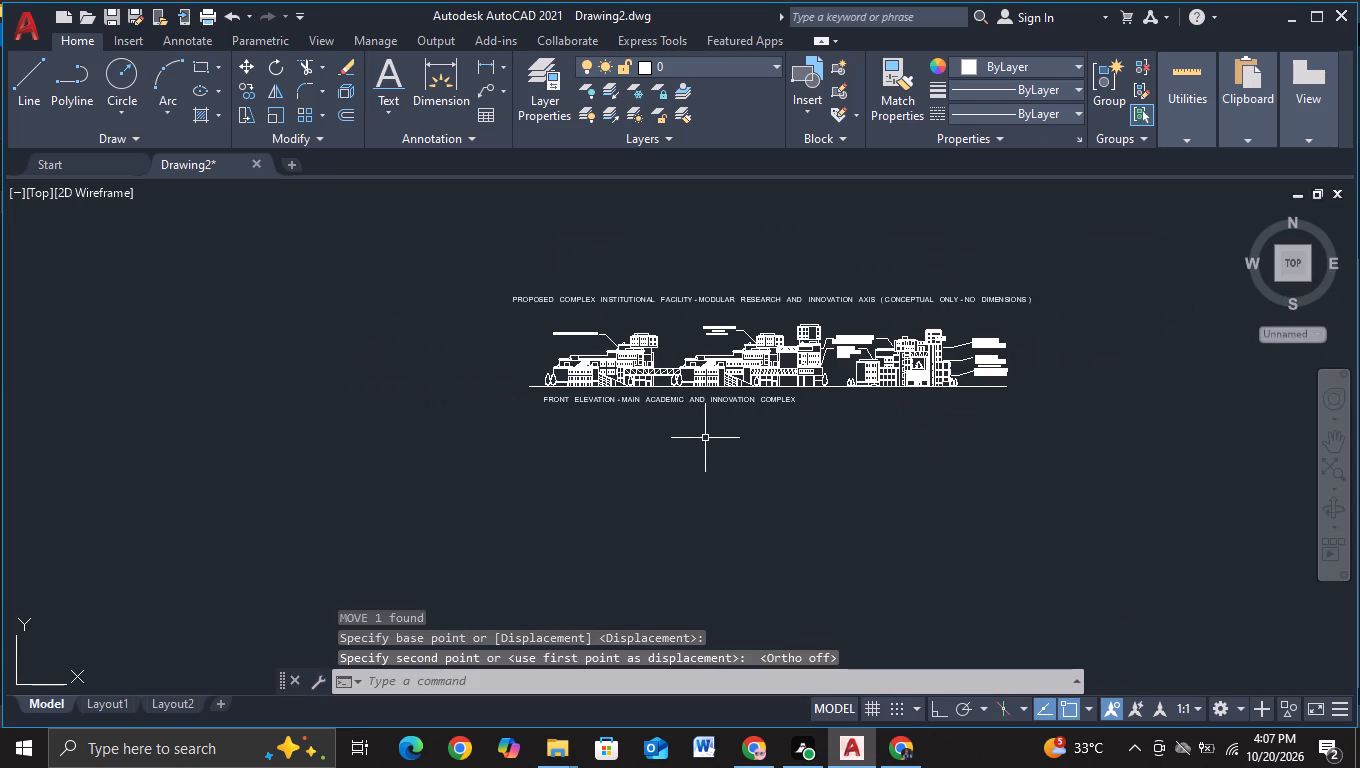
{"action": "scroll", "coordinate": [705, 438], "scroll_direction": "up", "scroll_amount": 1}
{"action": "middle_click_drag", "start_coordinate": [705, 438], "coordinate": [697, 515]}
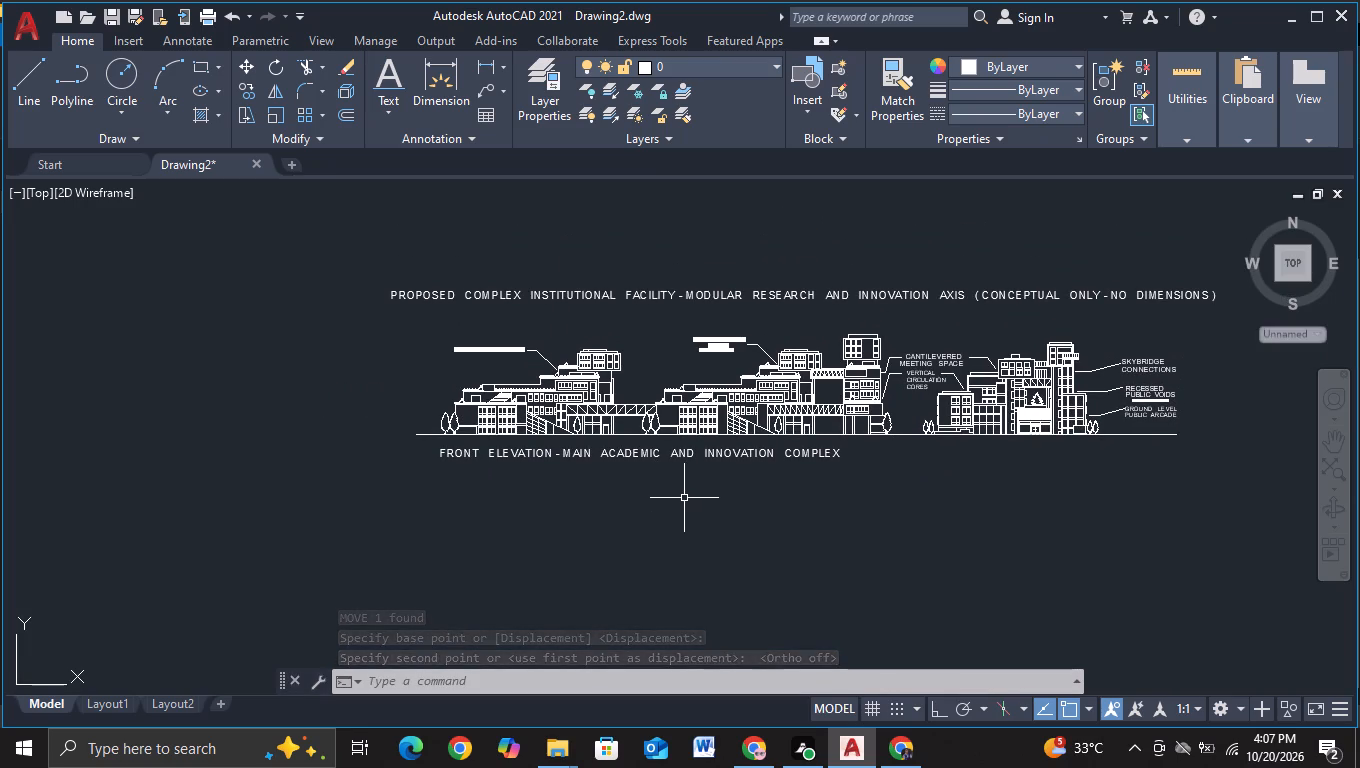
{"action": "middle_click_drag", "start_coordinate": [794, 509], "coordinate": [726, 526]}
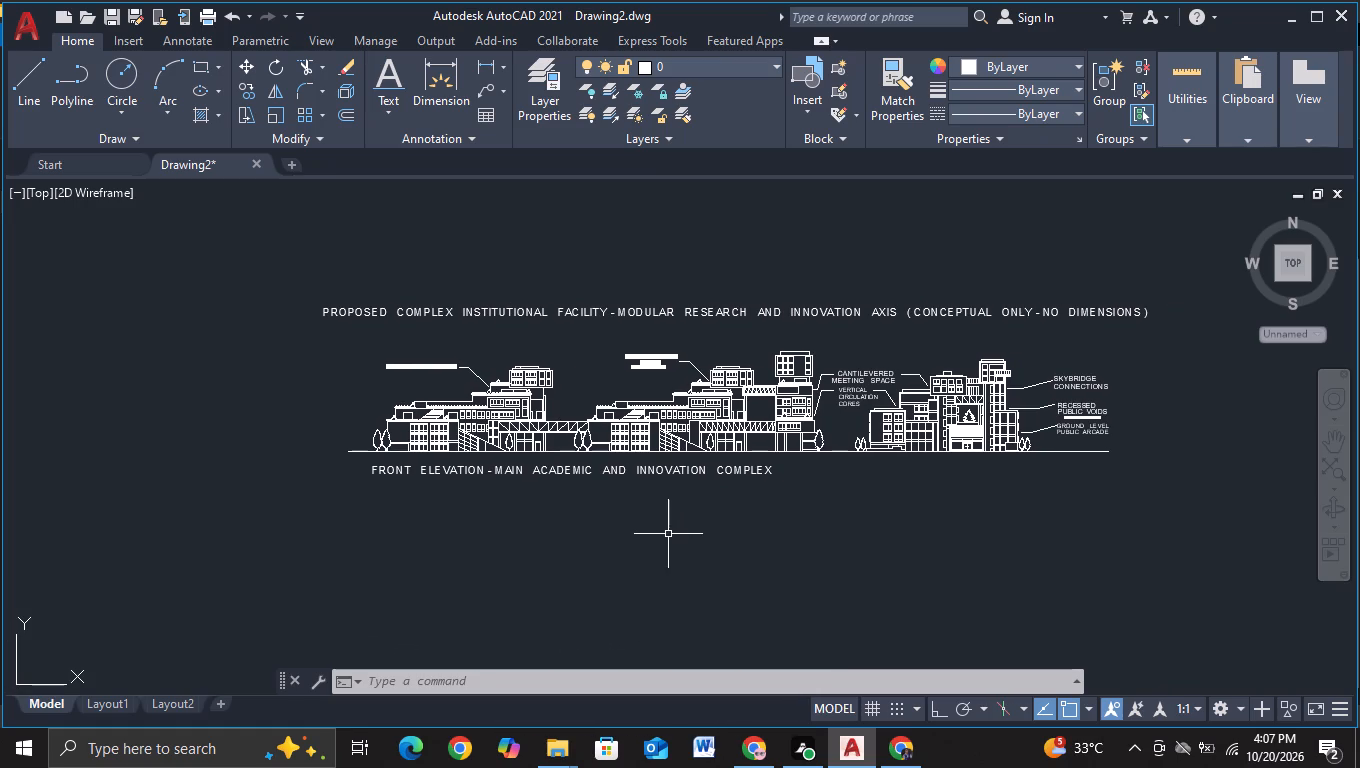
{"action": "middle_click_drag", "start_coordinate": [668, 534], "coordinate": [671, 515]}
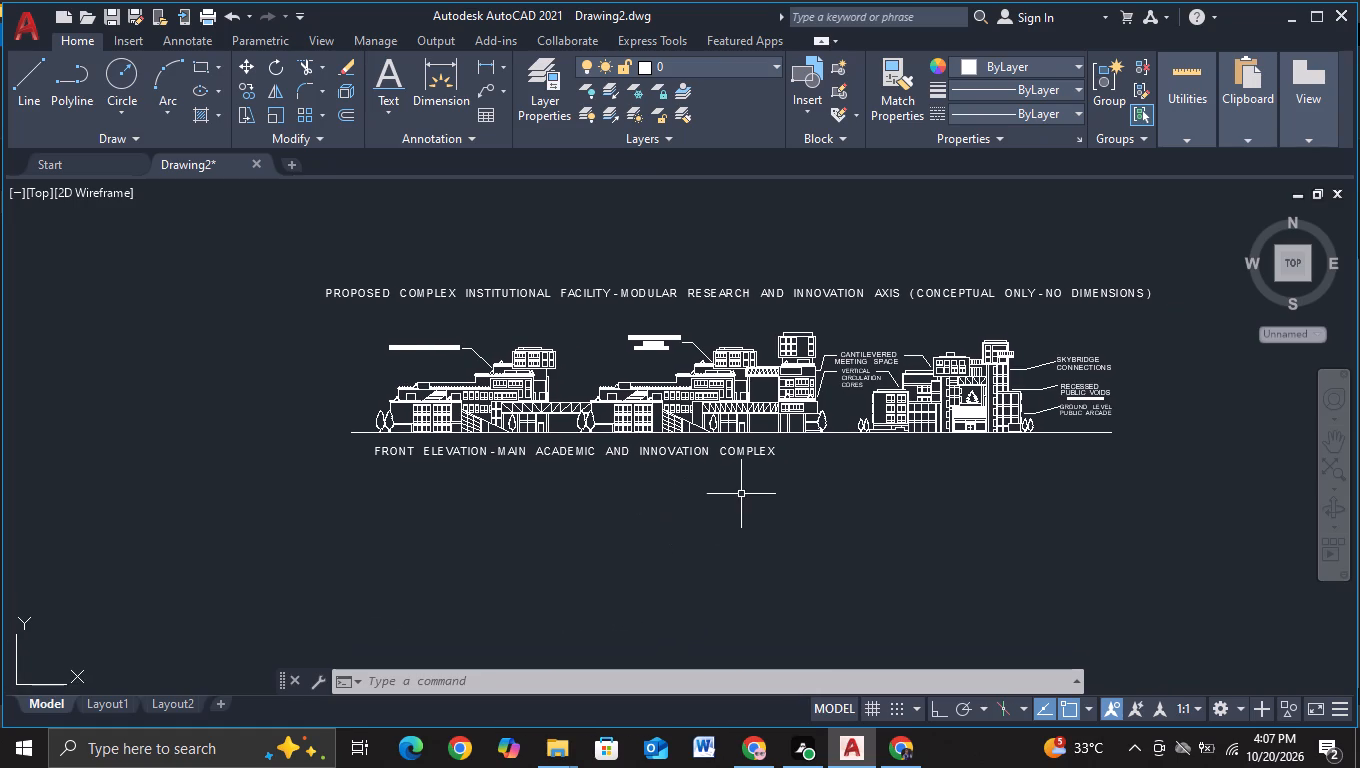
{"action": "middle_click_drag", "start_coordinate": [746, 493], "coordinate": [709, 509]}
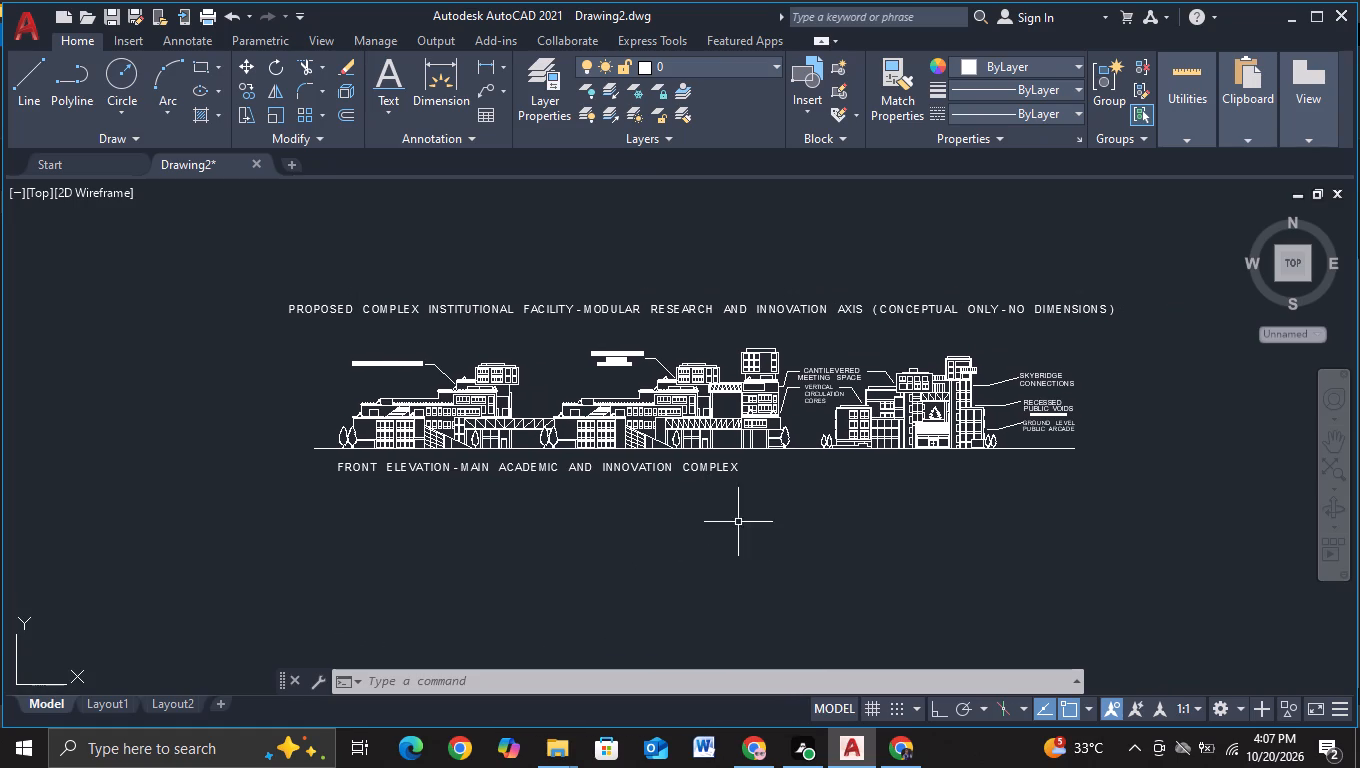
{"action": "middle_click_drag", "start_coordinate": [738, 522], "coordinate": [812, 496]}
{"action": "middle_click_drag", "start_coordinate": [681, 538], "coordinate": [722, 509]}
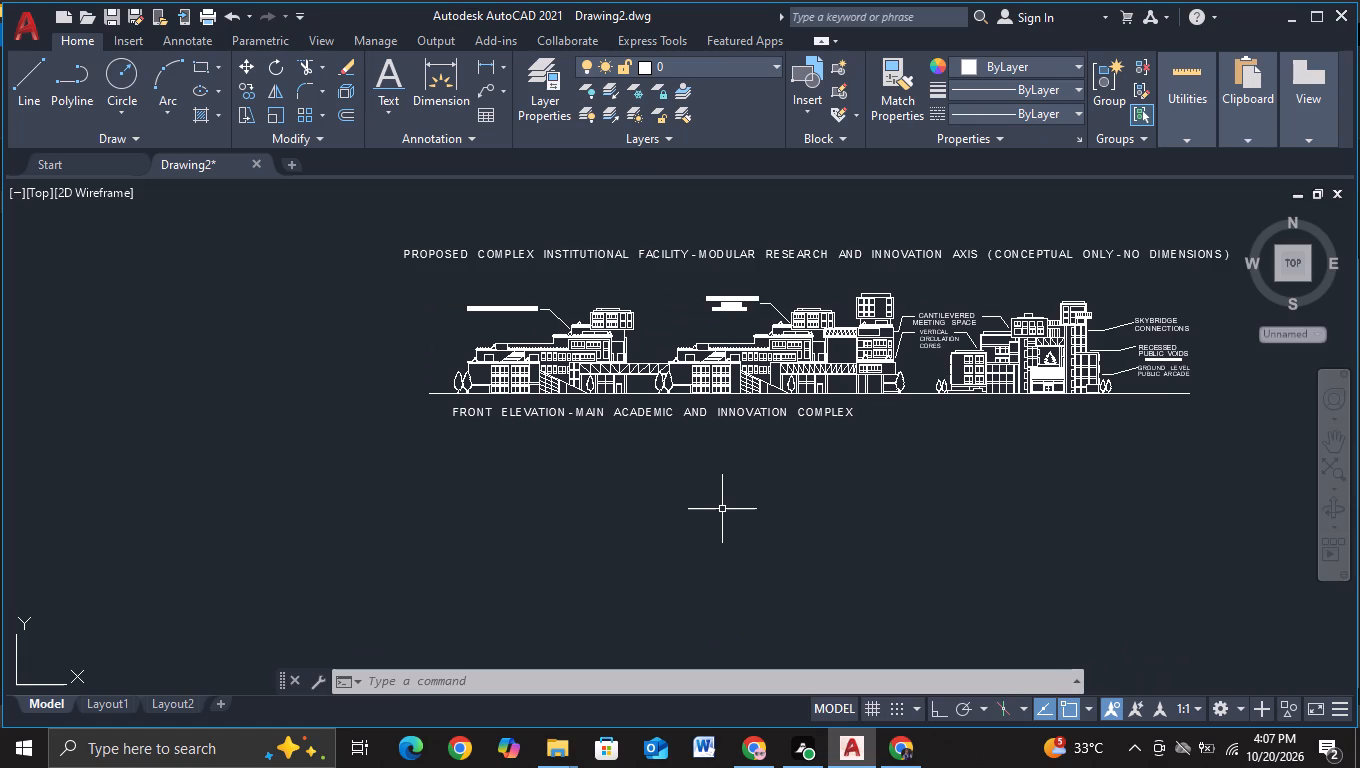
Check the front elevation caption's placement beneath the ground line, up close and against the whole elevation.
{"action": "middle_click_drag", "start_coordinate": [722, 509], "coordinate": [668, 542]}
{"action": "middle_click_drag", "start_coordinate": [686, 533], "coordinate": [650, 530]}
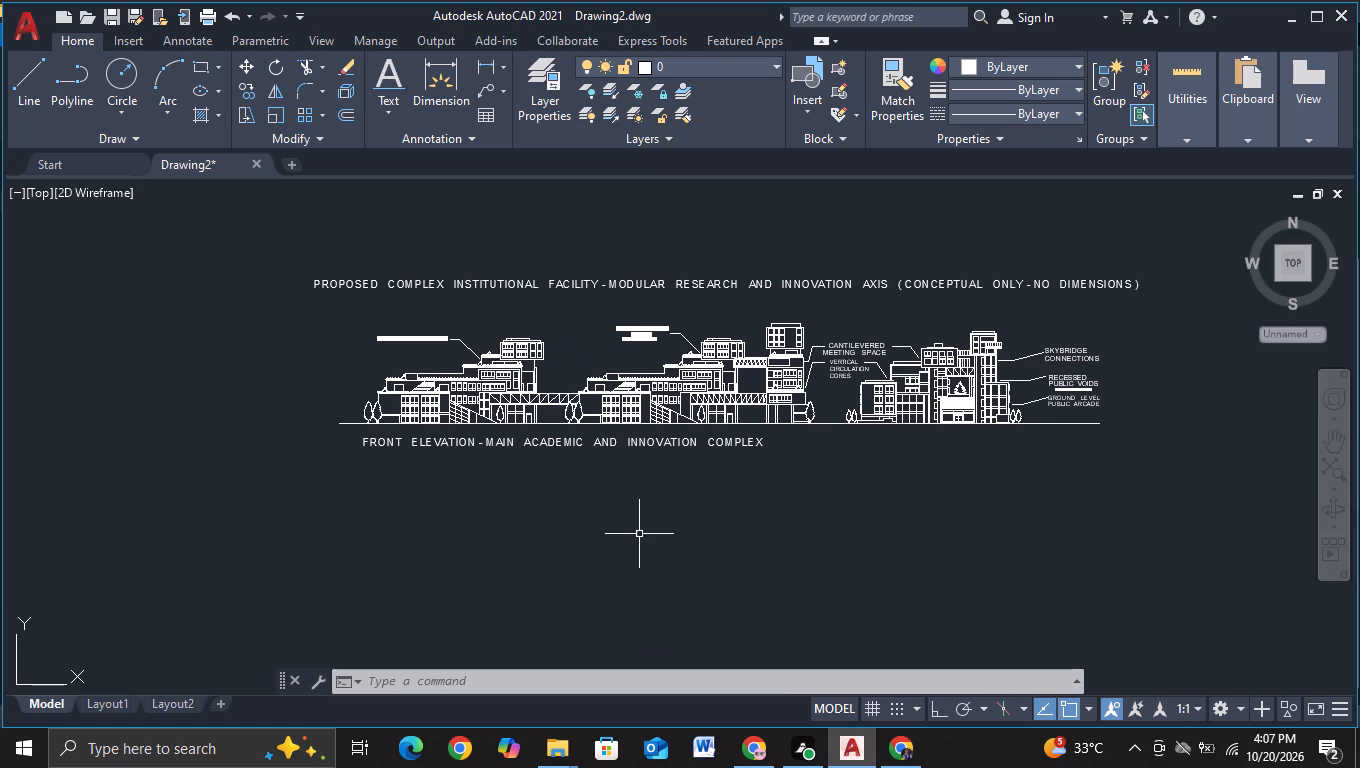
{"action": "scroll", "coordinate": [566, 501], "scroll_direction": "up", "scroll_amount": 1}
{"action": "scroll", "coordinate": [481, 505], "scroll_direction": "up", "scroll_amount": 1}
{"action": "middle_click_drag", "start_coordinate": [481, 505], "coordinate": [446, 622]}
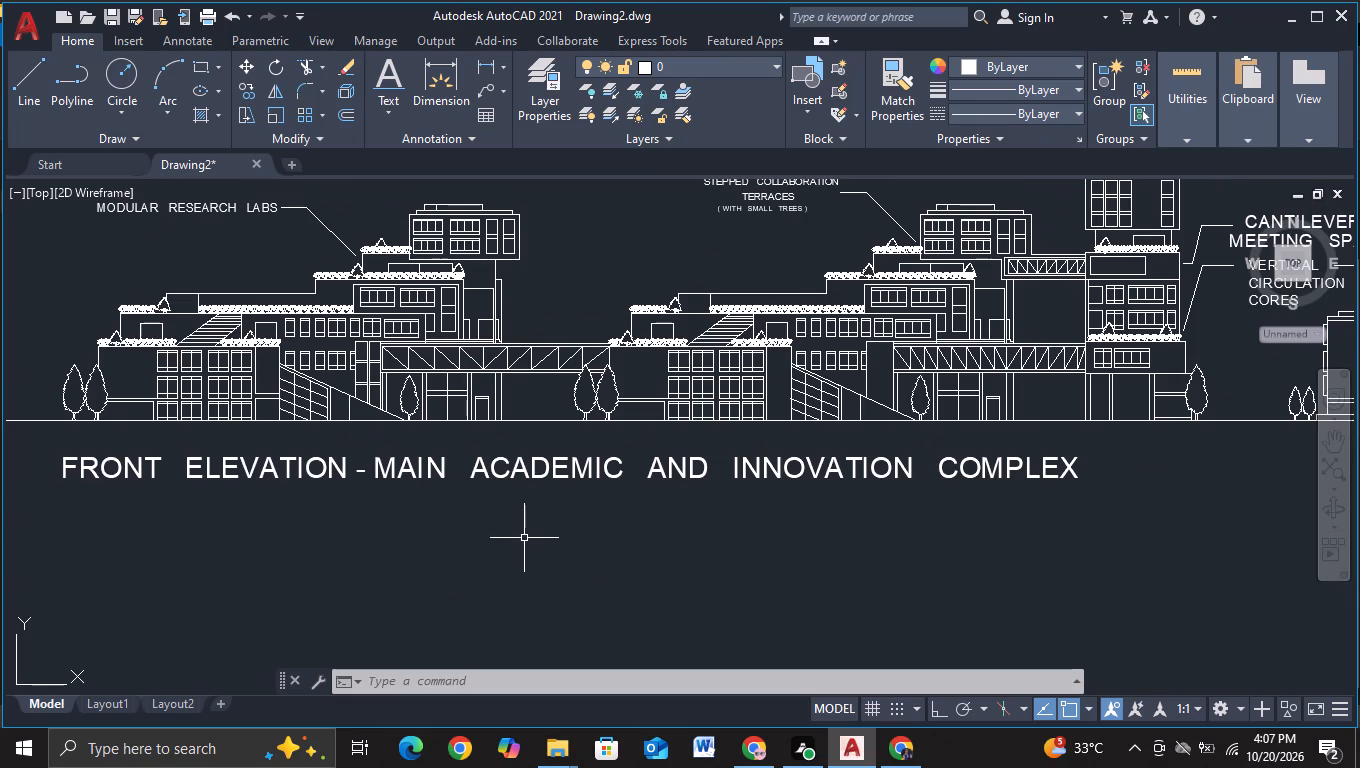
{"action": "middle_click_drag", "start_coordinate": [524, 541], "coordinate": [523, 520]}
{"action": "middle_click_drag", "start_coordinate": [516, 549], "coordinate": [510, 534]}
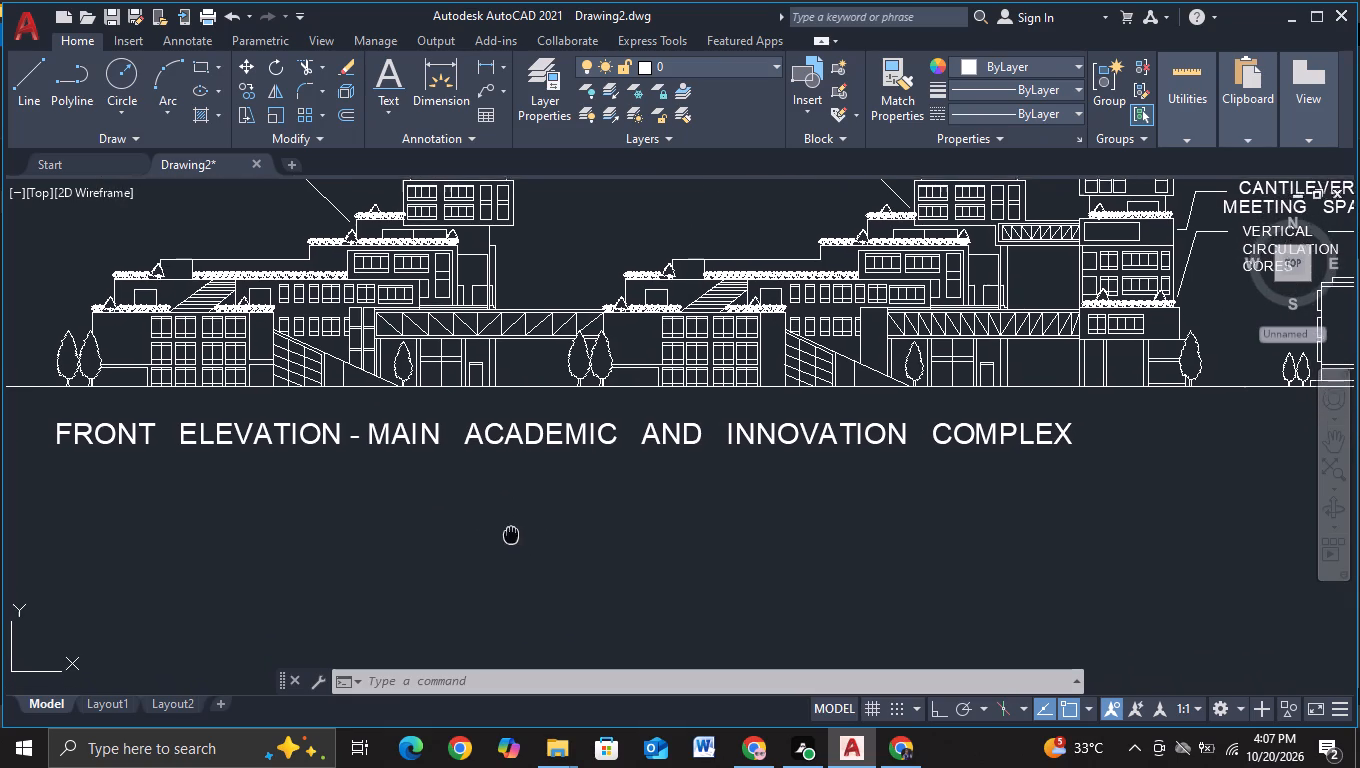
{"action": "middle_click_drag", "start_coordinate": [510, 534], "coordinate": [510, 533]}
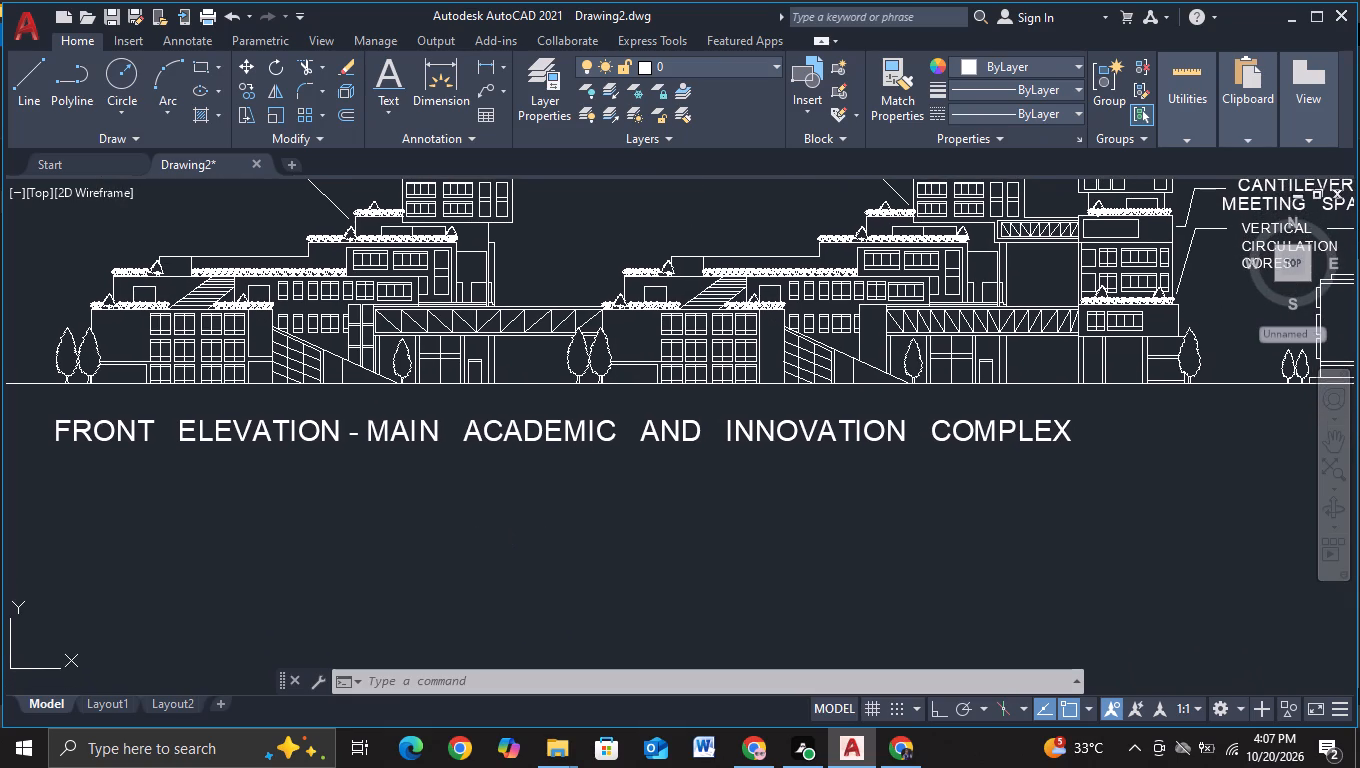
{"action": "middle_click_drag", "start_coordinate": [510, 533], "coordinate": [325, 546]}
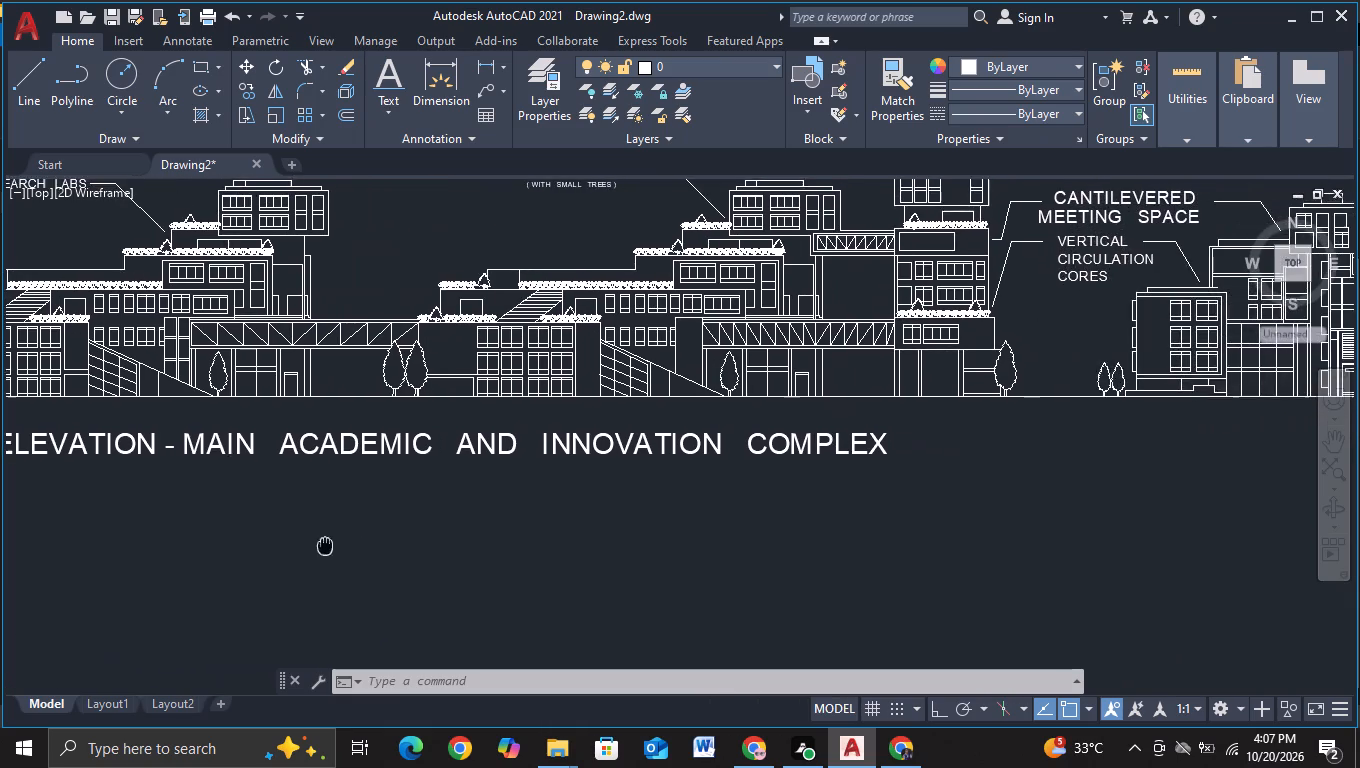
{"action": "middle_click_drag", "start_coordinate": [912, 535], "coordinate": [447, 554]}
{"action": "scroll", "coordinate": [610, 537], "scroll_direction": "down", "scroll_amount": 2}
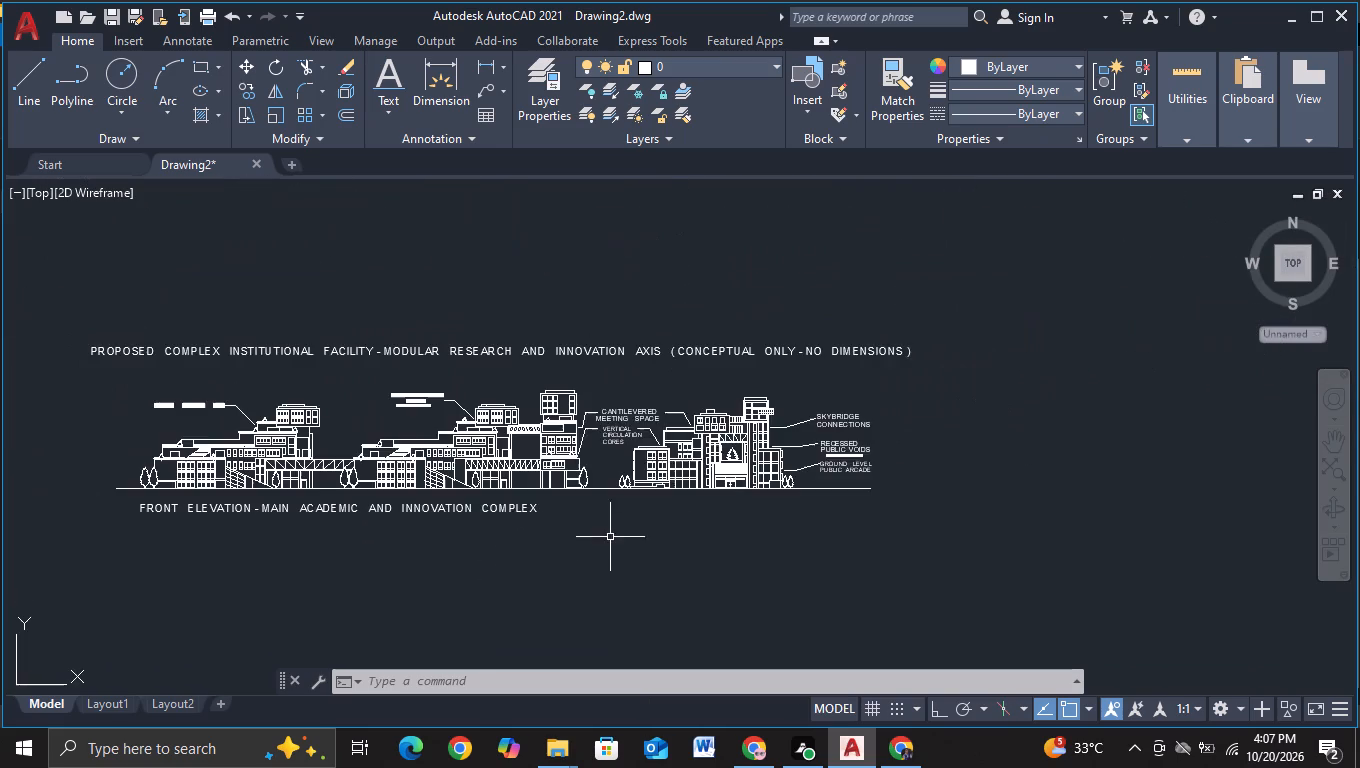
{"action": "middle_click_drag", "start_coordinate": [604, 543], "coordinate": [664, 505]}
{"action": "left_click", "coordinate": [7, 106]}
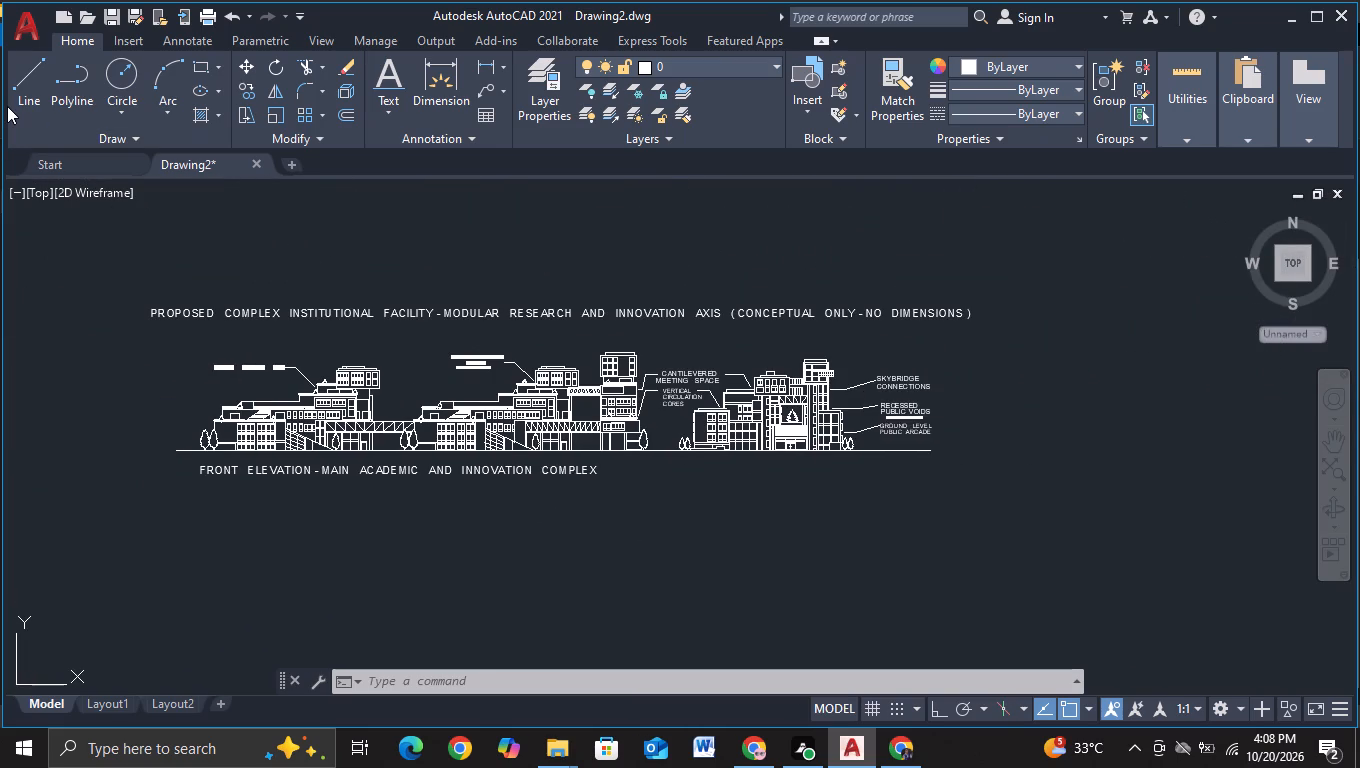
Examine the elevation from the stepped collaboration terraces to the skybridge building, including its callouts and the empty area below the ground line.
{"action": "middle_click_drag", "start_coordinate": [730, 548], "coordinate": [647, 544]}
{"action": "scroll", "coordinate": [647, 544], "scroll_direction": "up", "scroll_amount": 2}
{"action": "middle_click_drag", "start_coordinate": [529, 528], "coordinate": [1007, 590]}
{"action": "middle_click_drag", "start_coordinate": [890, 506], "coordinate": [889, 511]}
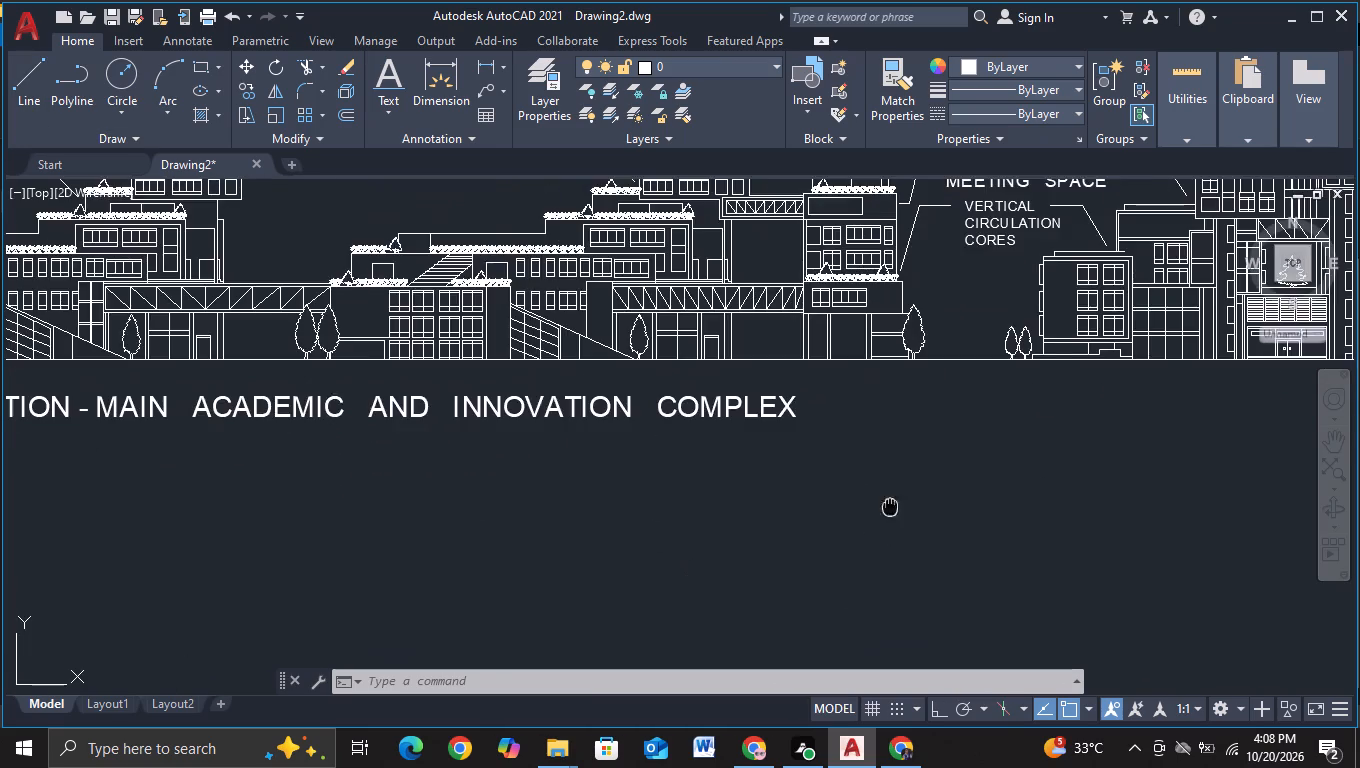
{"action": "middle_click_drag", "start_coordinate": [889, 511], "coordinate": [835, 627]}
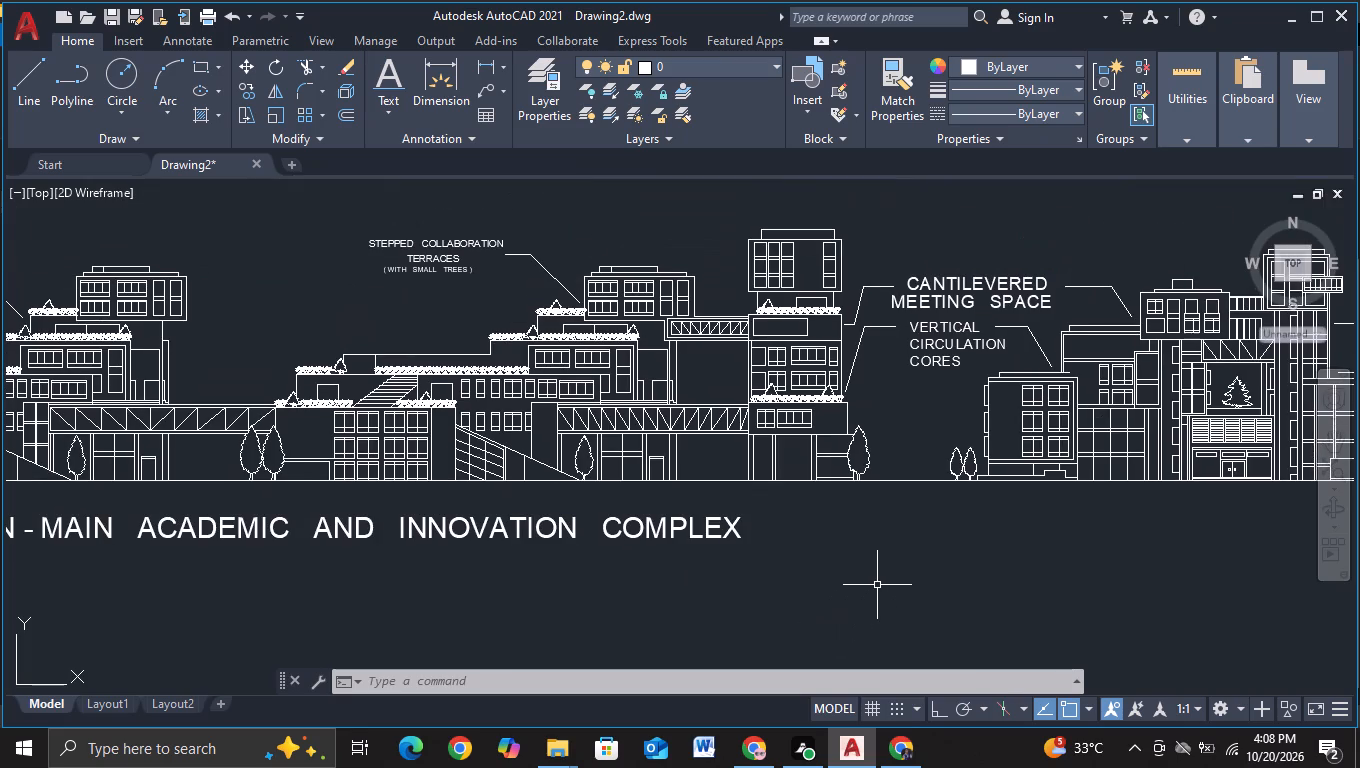
{"action": "middle_click_drag", "start_coordinate": [877, 585], "coordinate": [659, 587]}
{"action": "middle_click_drag", "start_coordinate": [796, 607], "coordinate": [645, 599]}
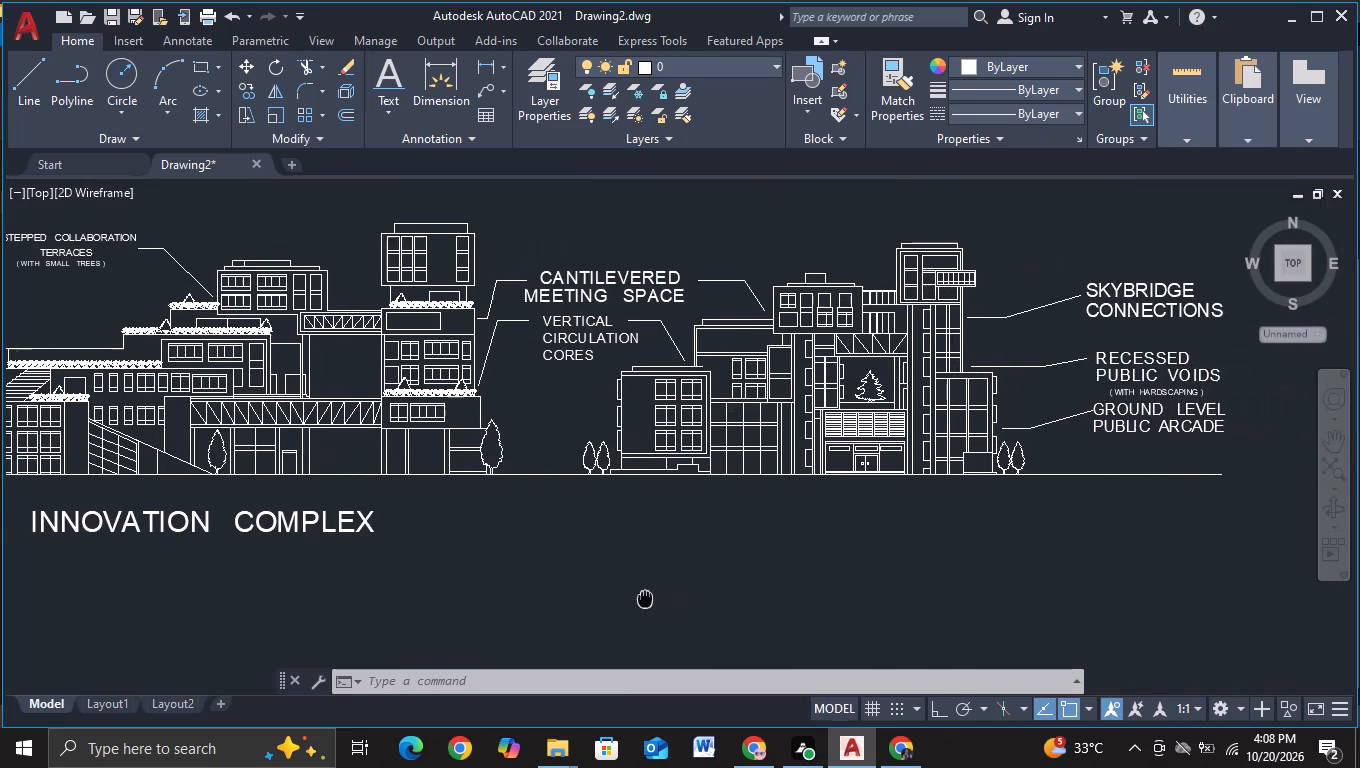
{"action": "middle_click_drag", "start_coordinate": [852, 576], "coordinate": [793, 580]}
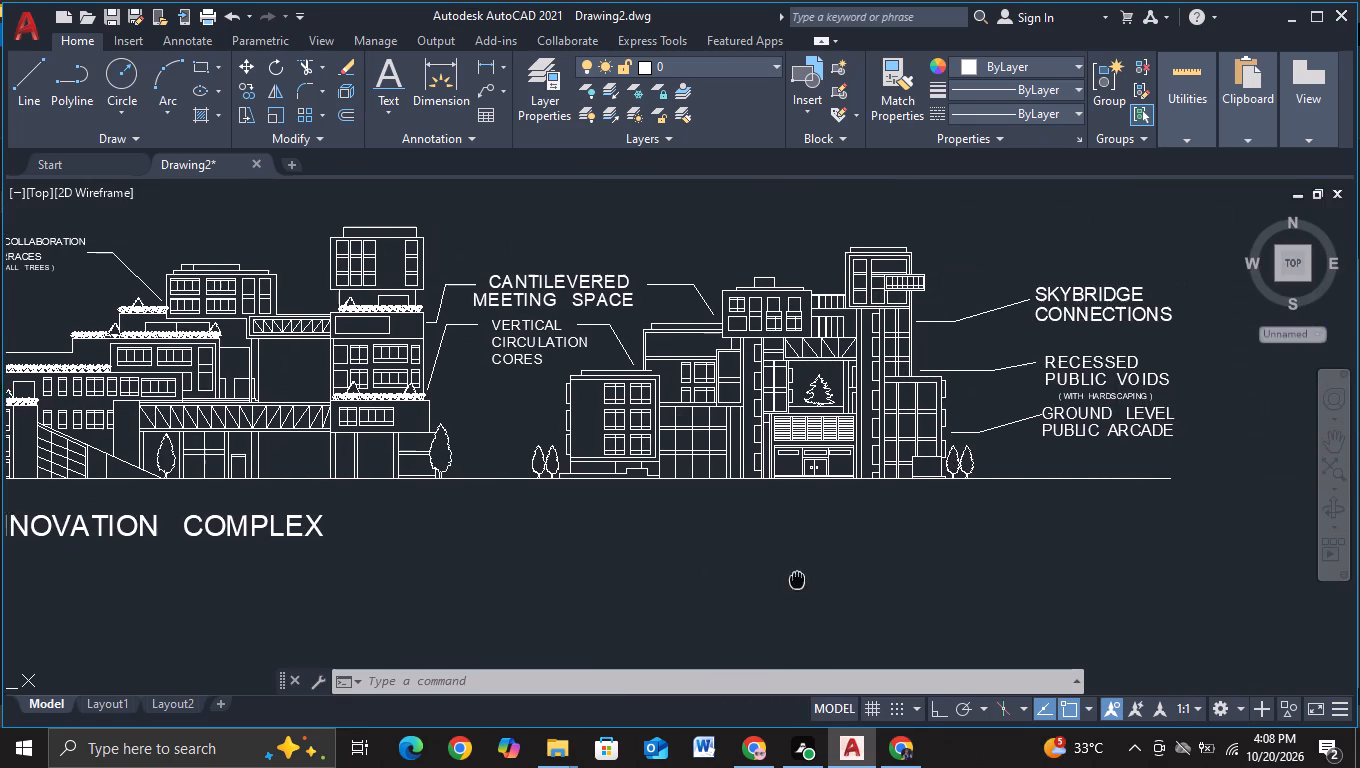
{"action": "middle_click_drag", "start_coordinate": [793, 580], "coordinate": [755, 580]}
{"action": "middle_click_drag", "start_coordinate": [818, 588], "coordinate": [799, 588]}
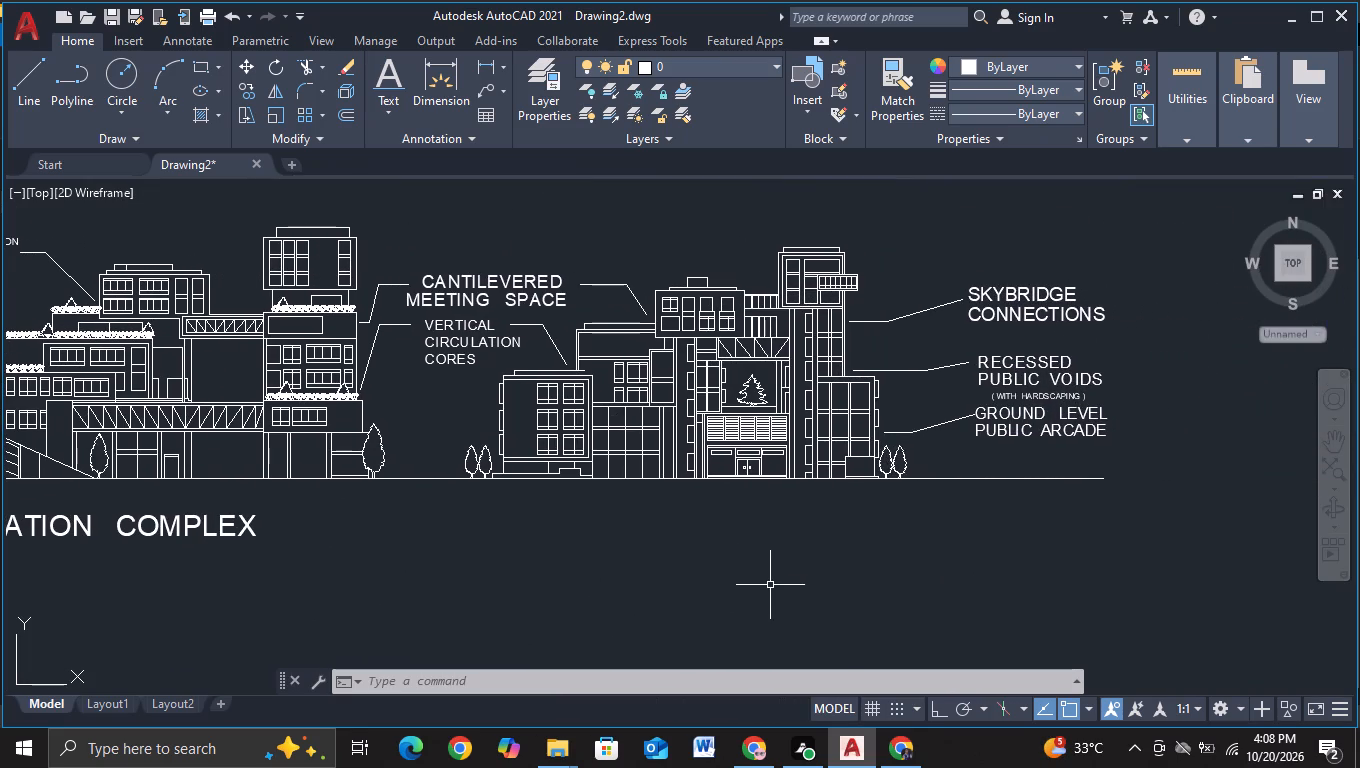
{"action": "key", "text": "Escape"}
{"action": "key", "text": "Escape"}
{"action": "scroll", "coordinate": [782, 575], "scroll_direction": "down", "scroll_amount": 1}
{"action": "middle_click_drag", "start_coordinate": [793, 570], "coordinate": [842, 485]}
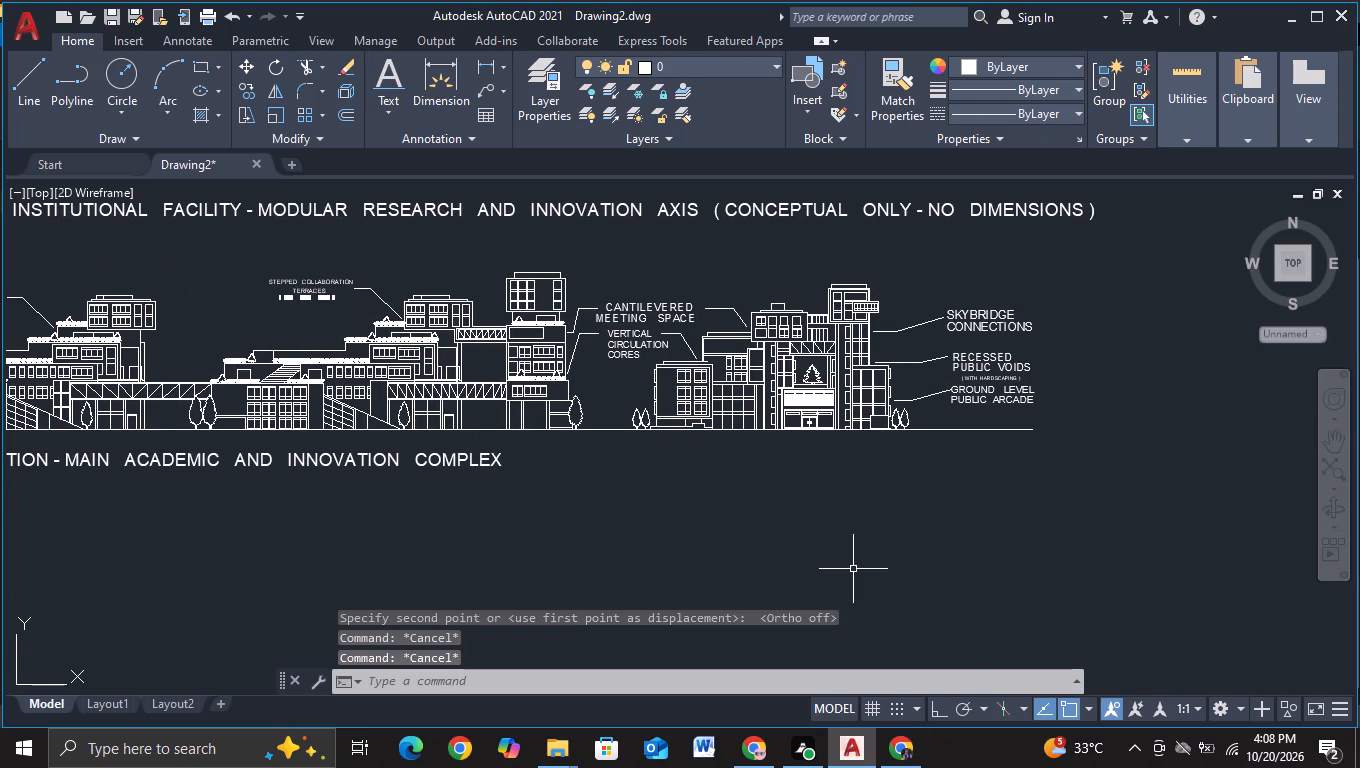
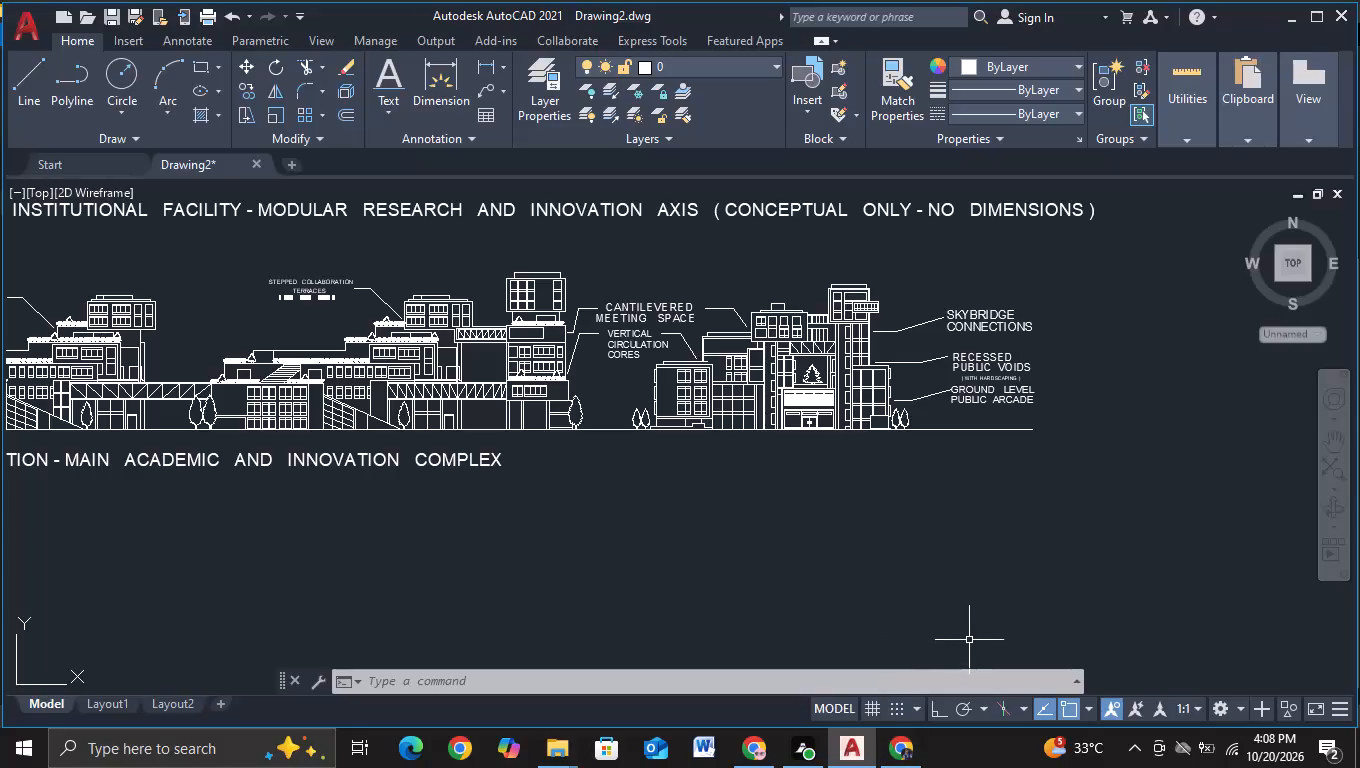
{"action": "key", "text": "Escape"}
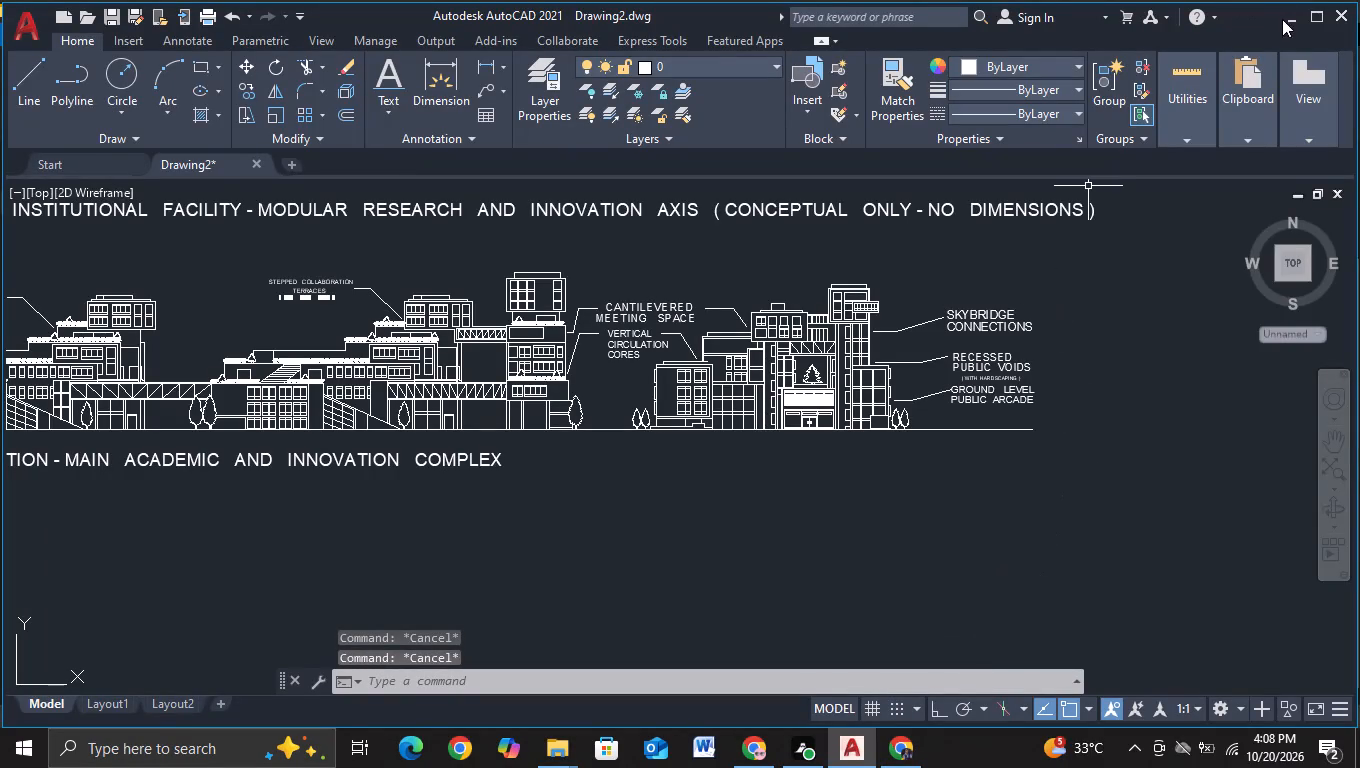
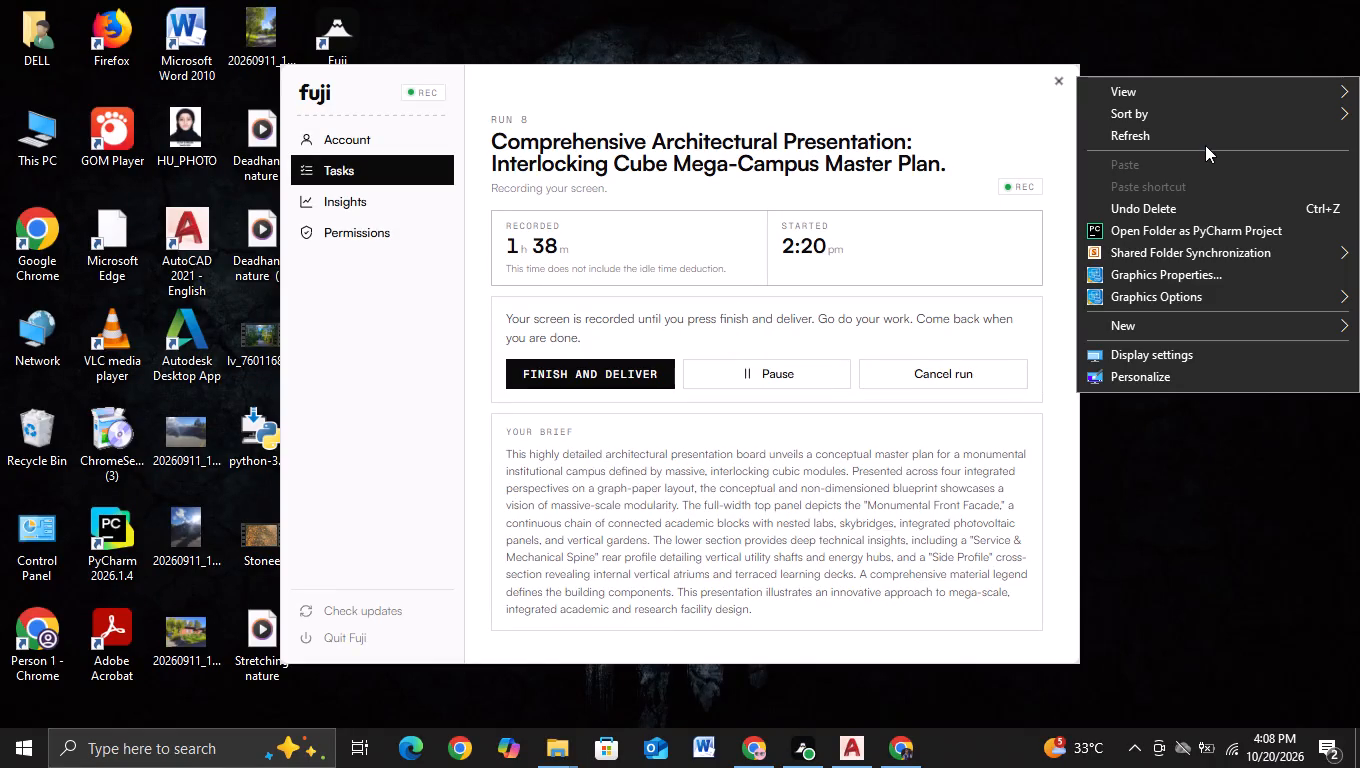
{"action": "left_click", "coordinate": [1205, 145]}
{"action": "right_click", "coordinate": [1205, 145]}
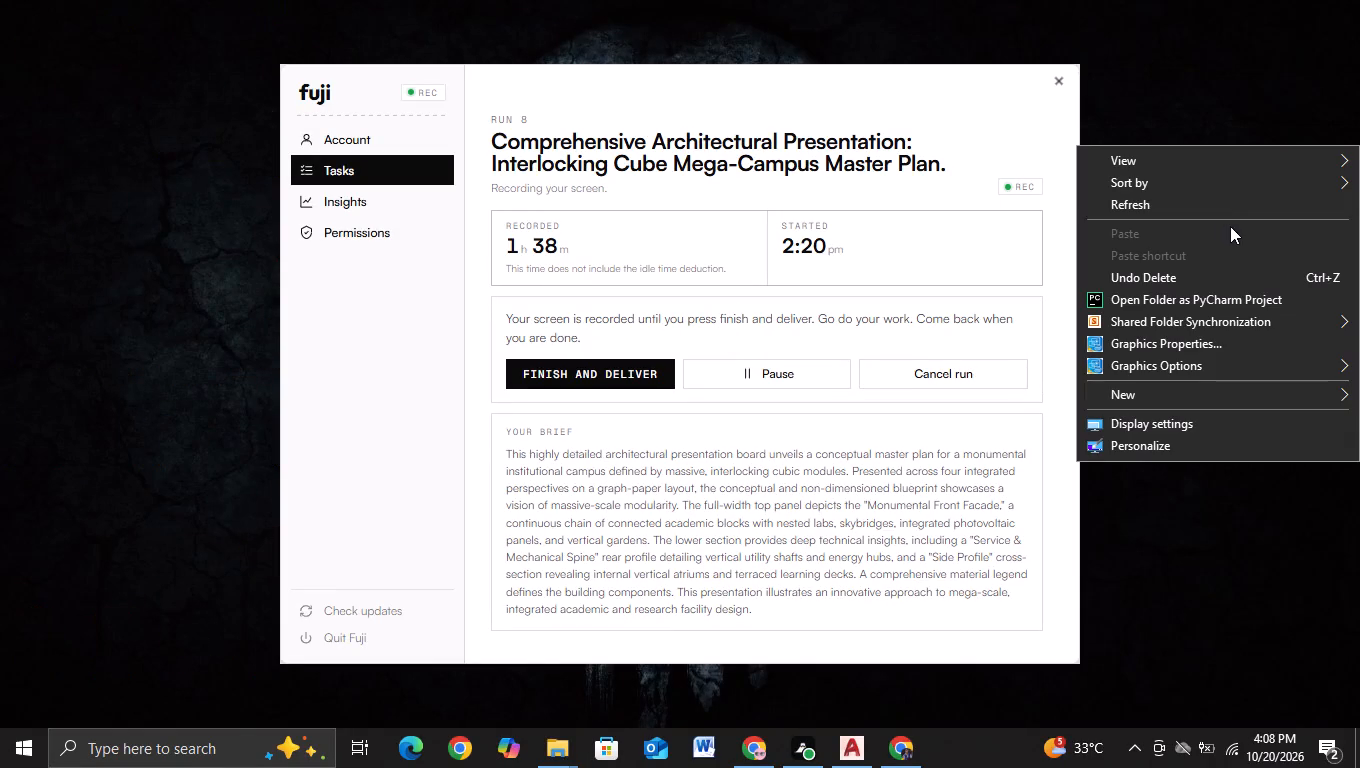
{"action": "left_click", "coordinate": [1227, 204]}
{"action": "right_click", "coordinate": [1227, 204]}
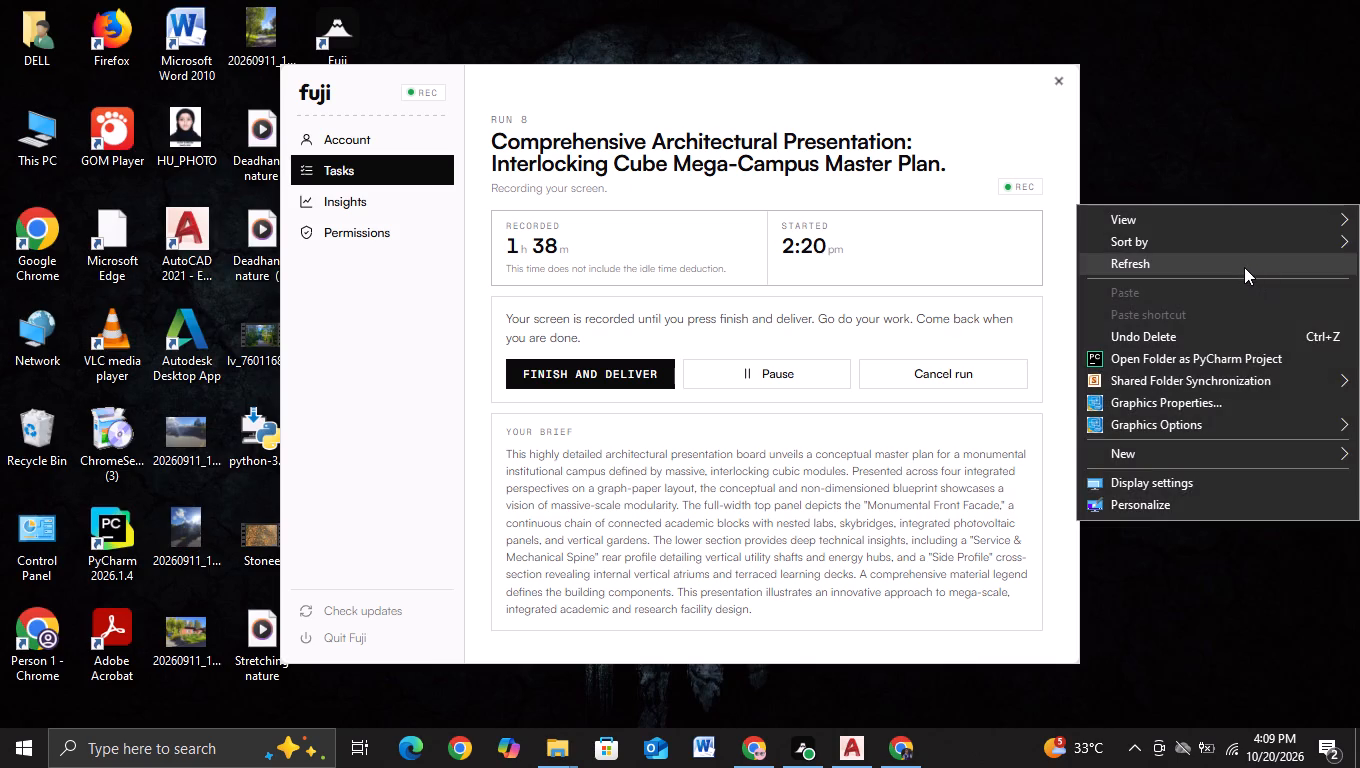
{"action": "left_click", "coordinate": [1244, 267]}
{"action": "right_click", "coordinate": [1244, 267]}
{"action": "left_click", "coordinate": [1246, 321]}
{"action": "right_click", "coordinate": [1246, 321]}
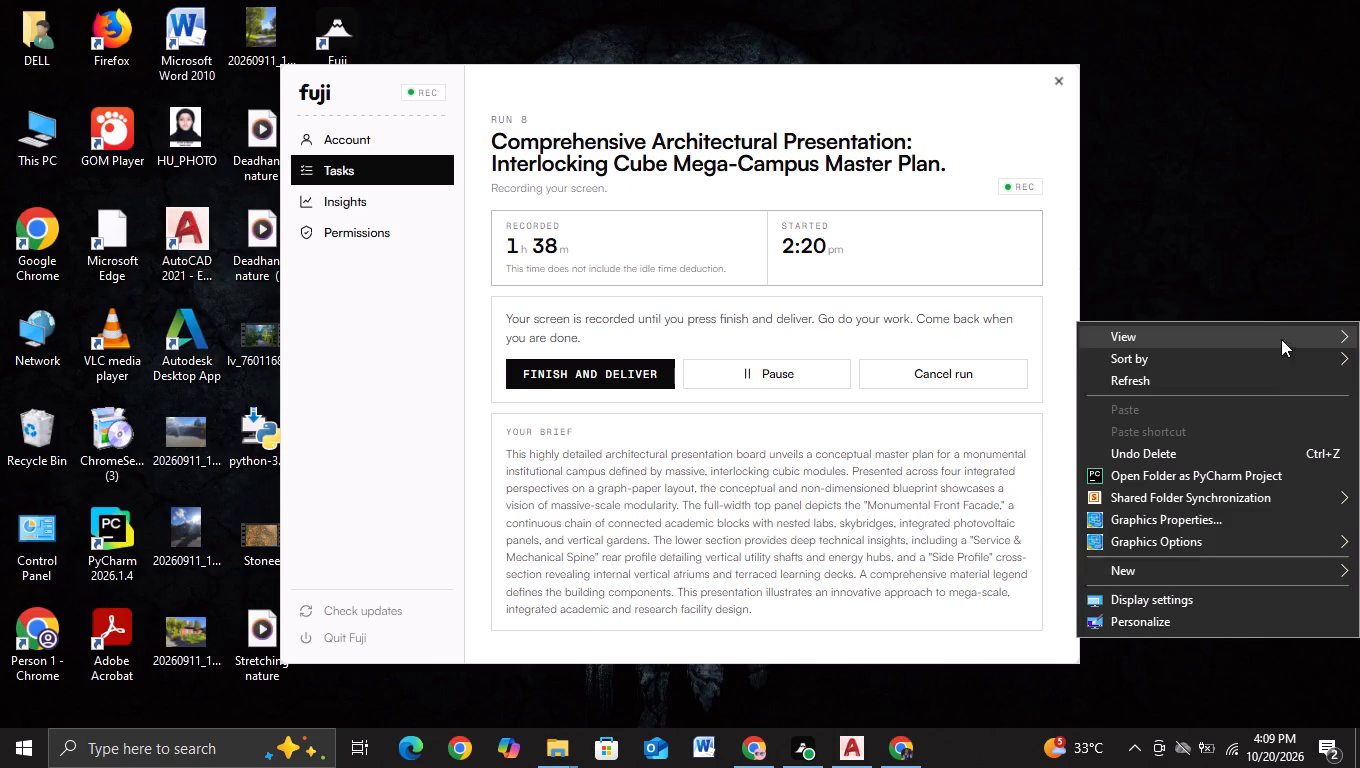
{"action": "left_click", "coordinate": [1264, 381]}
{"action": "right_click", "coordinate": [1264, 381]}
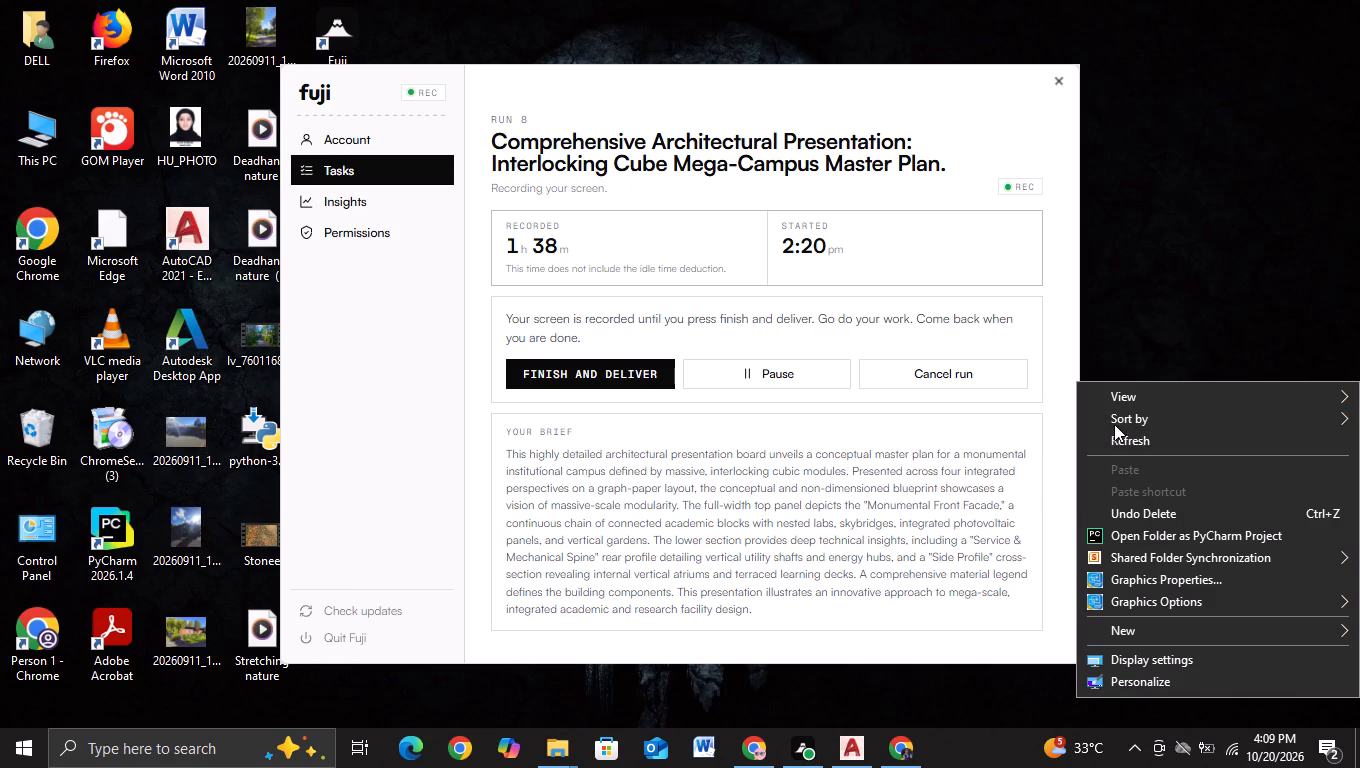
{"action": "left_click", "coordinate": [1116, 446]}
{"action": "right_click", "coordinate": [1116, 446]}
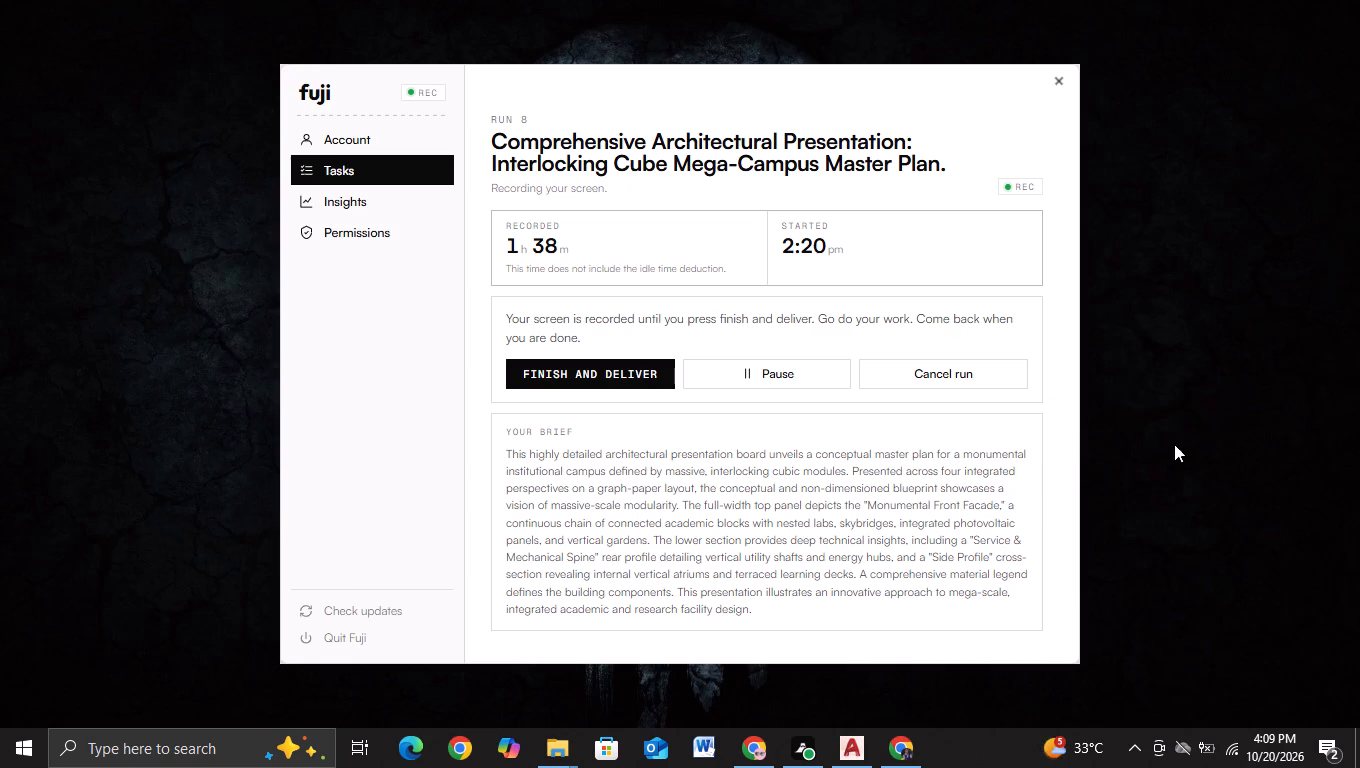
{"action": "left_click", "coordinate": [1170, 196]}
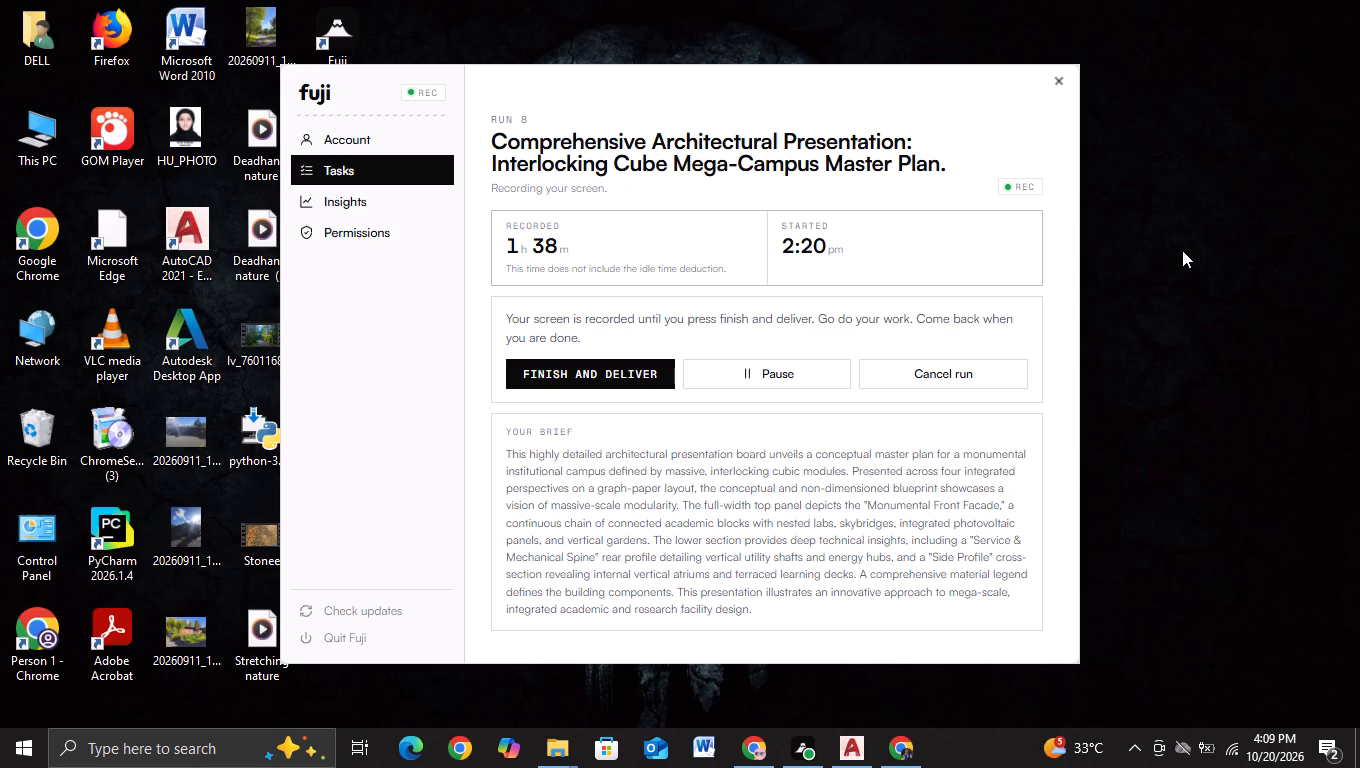
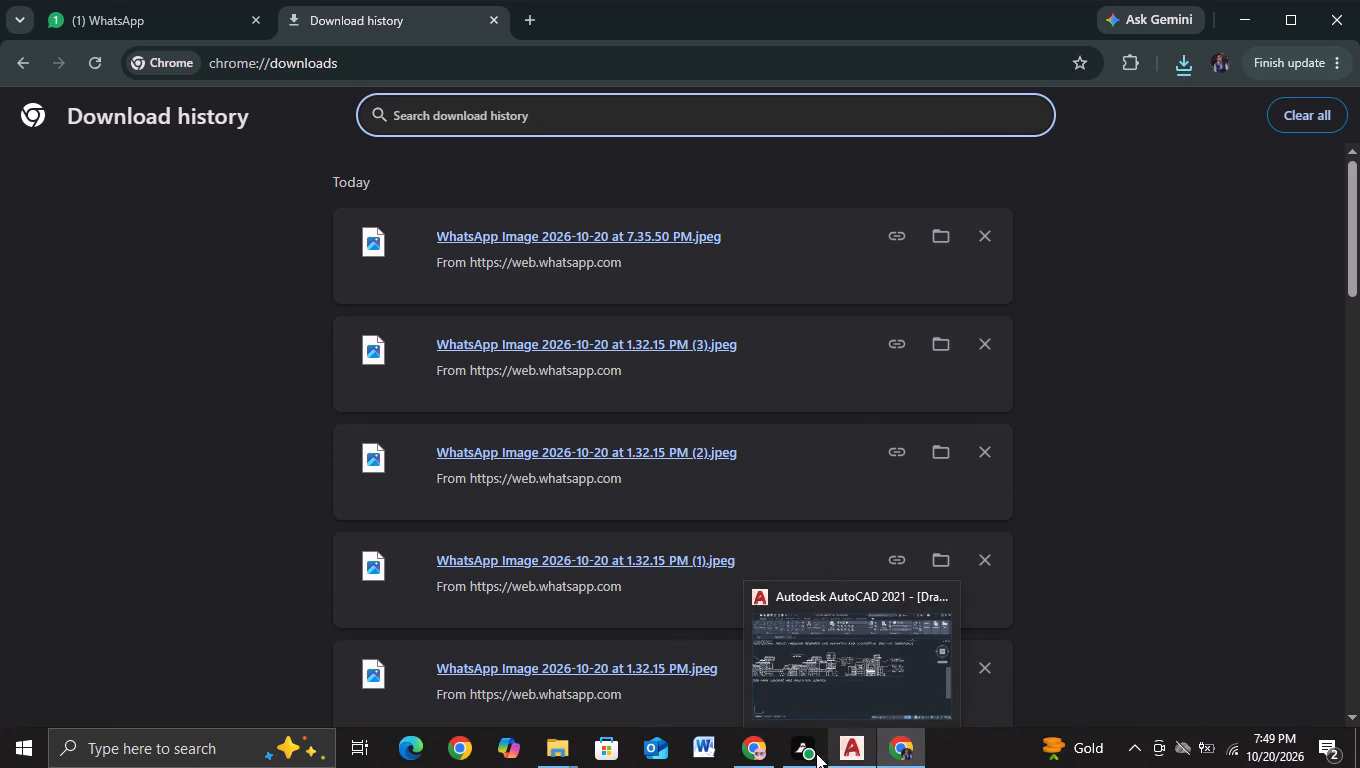
Switch from the browser's download history back to the elevation drawing in AutoCAD.
{"action": "left_click", "coordinate": [852, 753]}
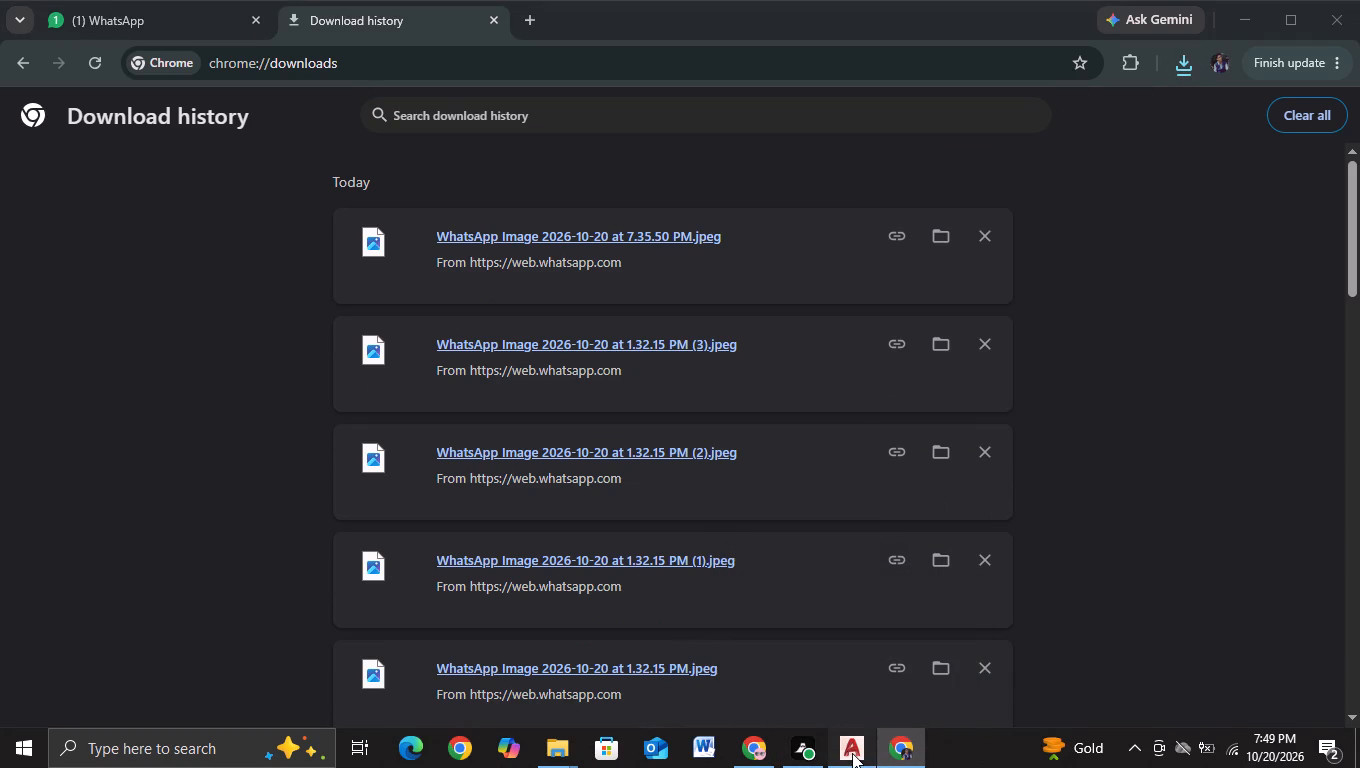
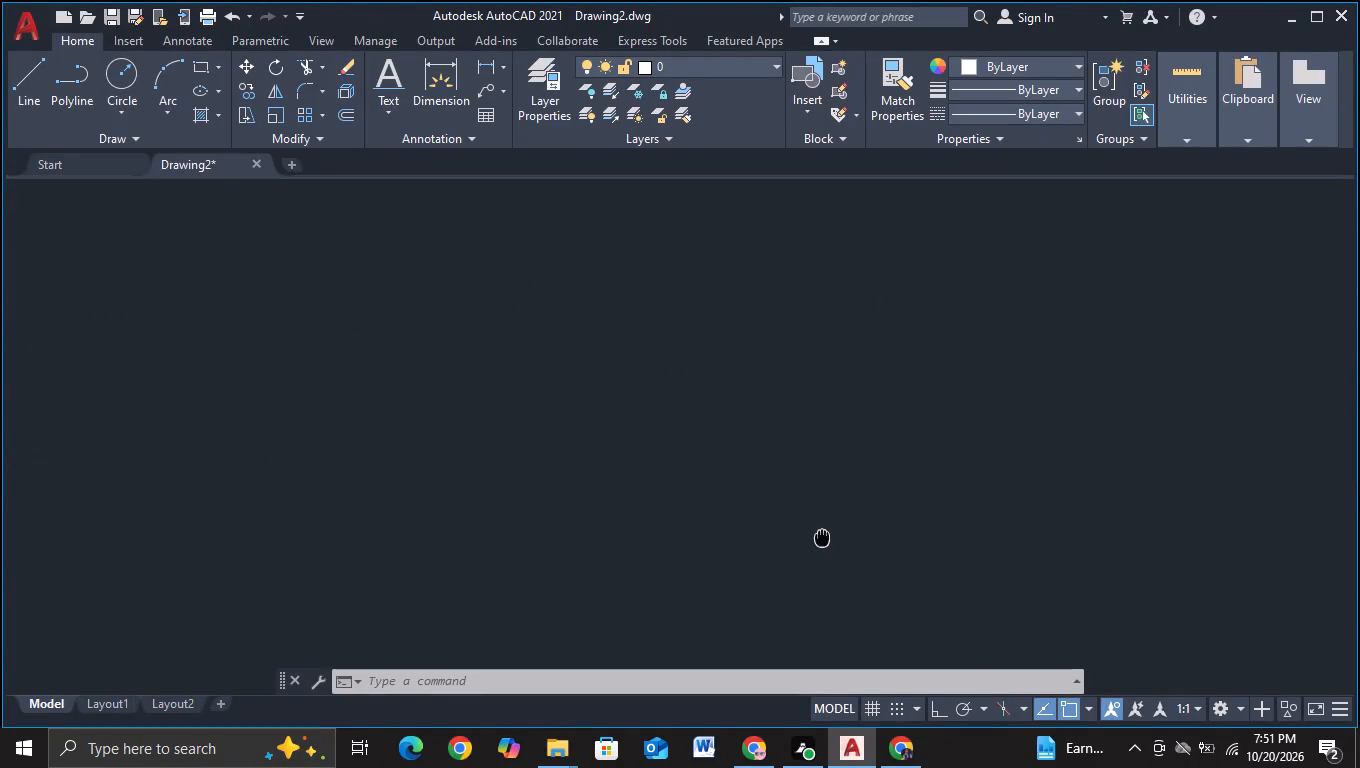
With ortho on, draw a narrow open-bottomed vertical strip, about 27 wide and 153 tall, in empty space below the elevation.
{"action": "scroll", "coordinate": [602, 572], "scroll_direction": "down", "scroll_amount": 2}
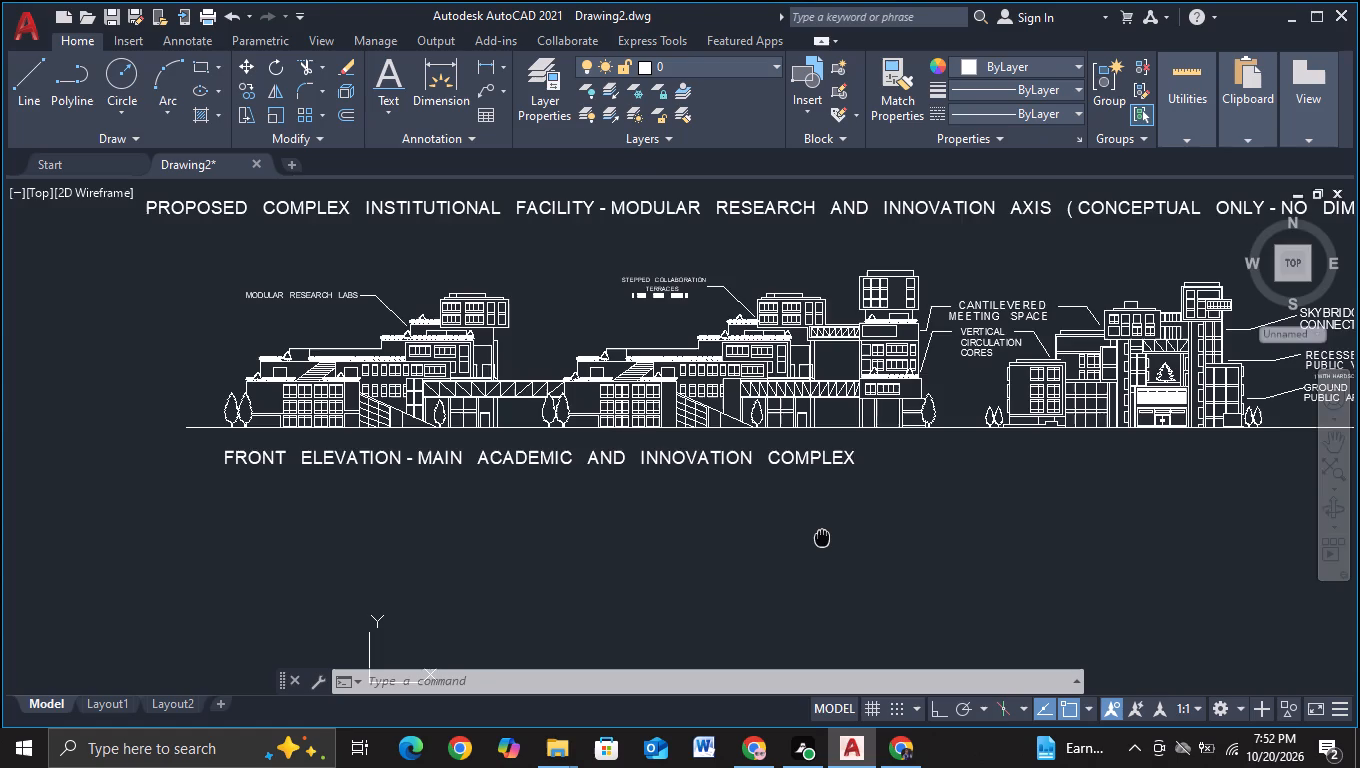
{"action": "scroll", "coordinate": [682, 581], "scroll_direction": "down", "scroll_amount": 1}
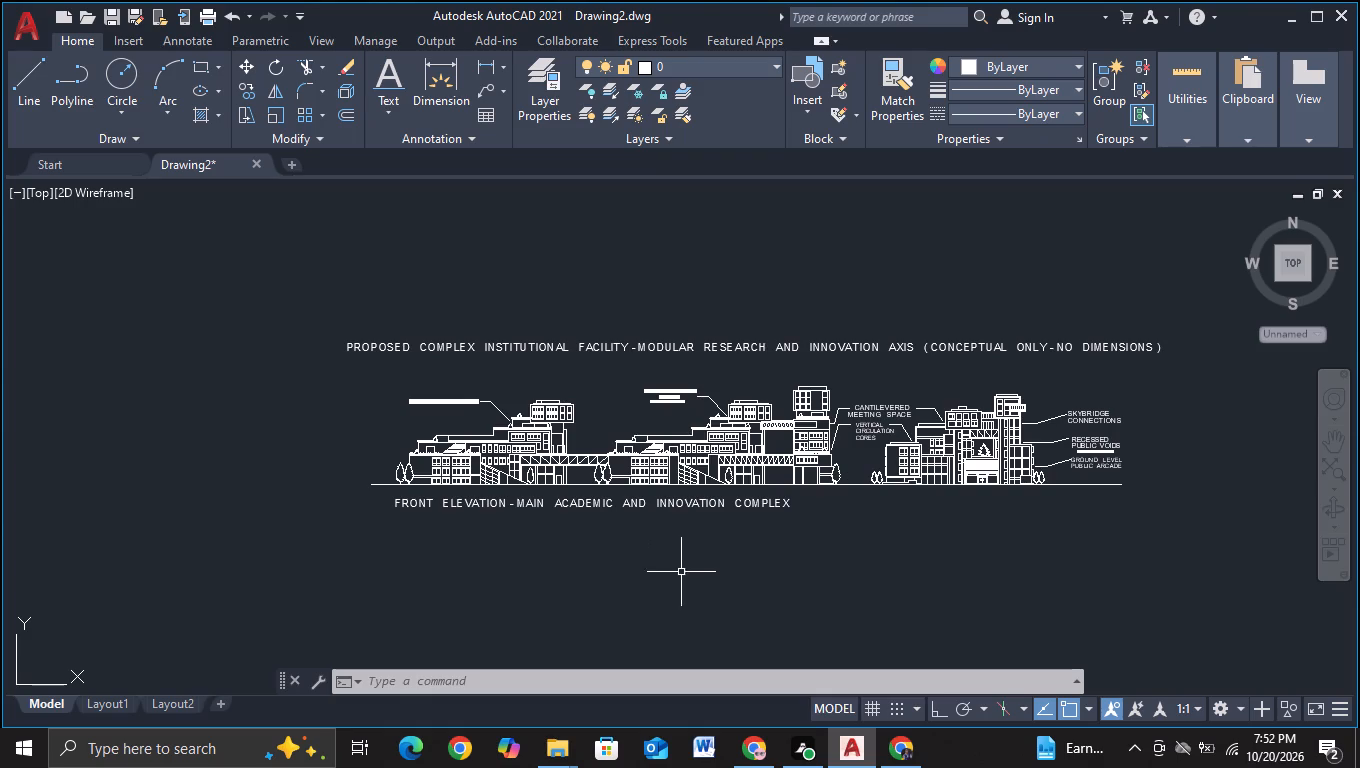
{"action": "middle_click_drag", "start_coordinate": [686, 577], "coordinate": [612, 512]}
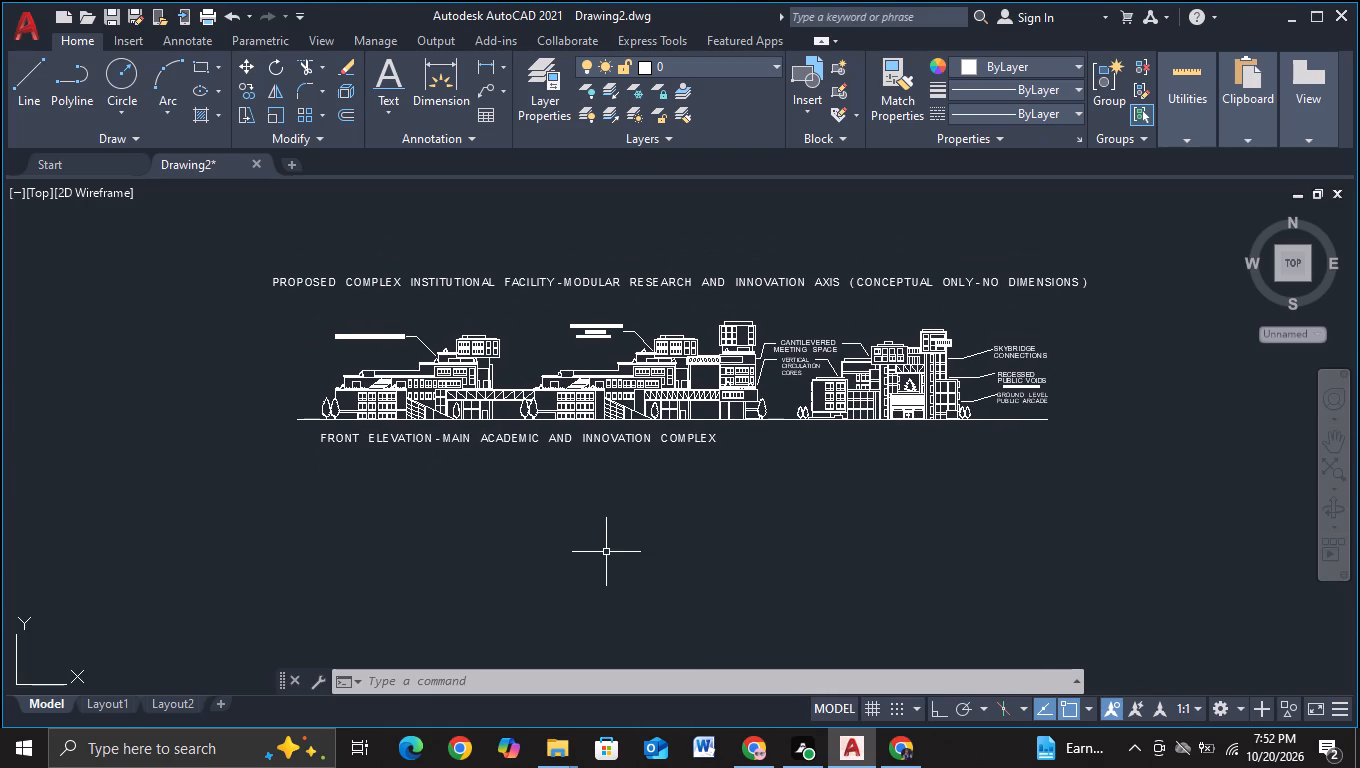
{"action": "middle_click_drag", "start_coordinate": [606, 552], "coordinate": [634, 504]}
{"action": "scroll", "coordinate": [622, 520], "scroll_direction": "down", "scroll_amount": 1}
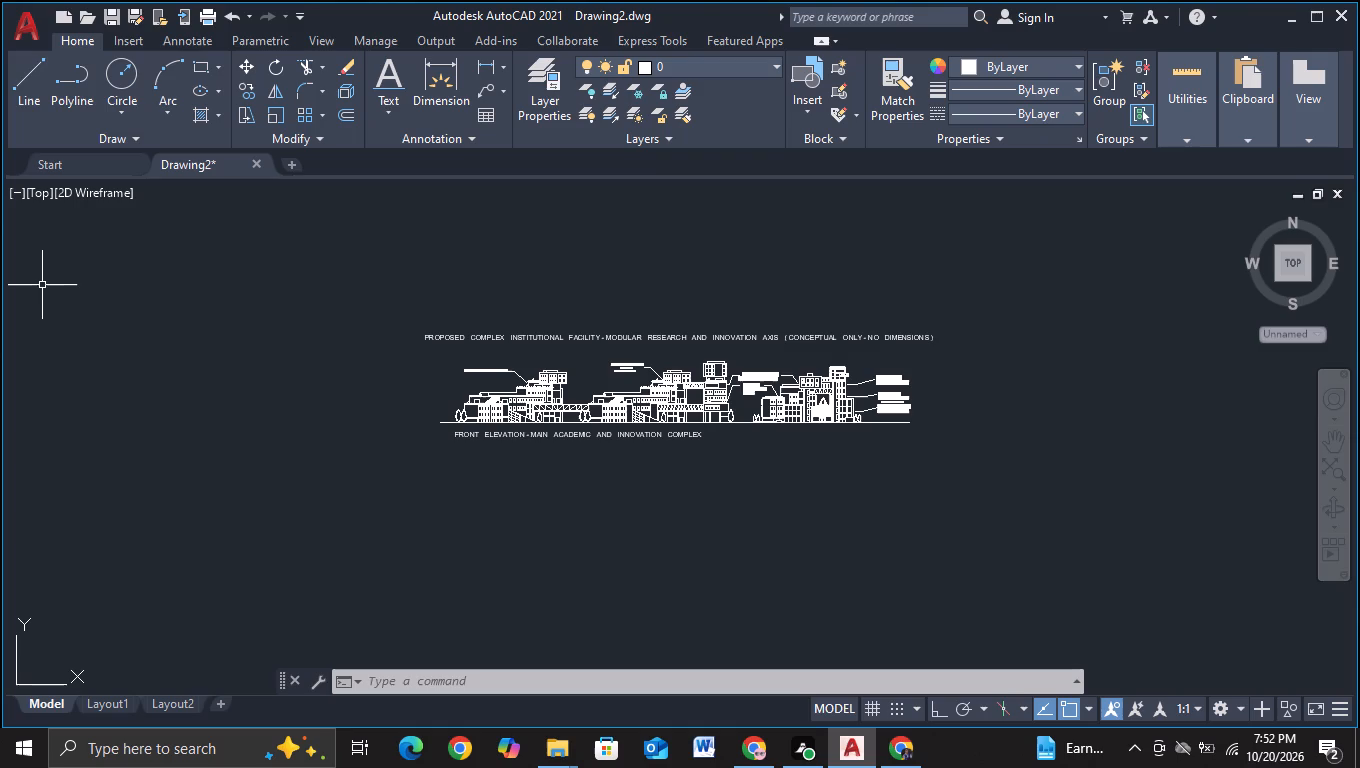
{"action": "left_click", "coordinate": [21, 92]}
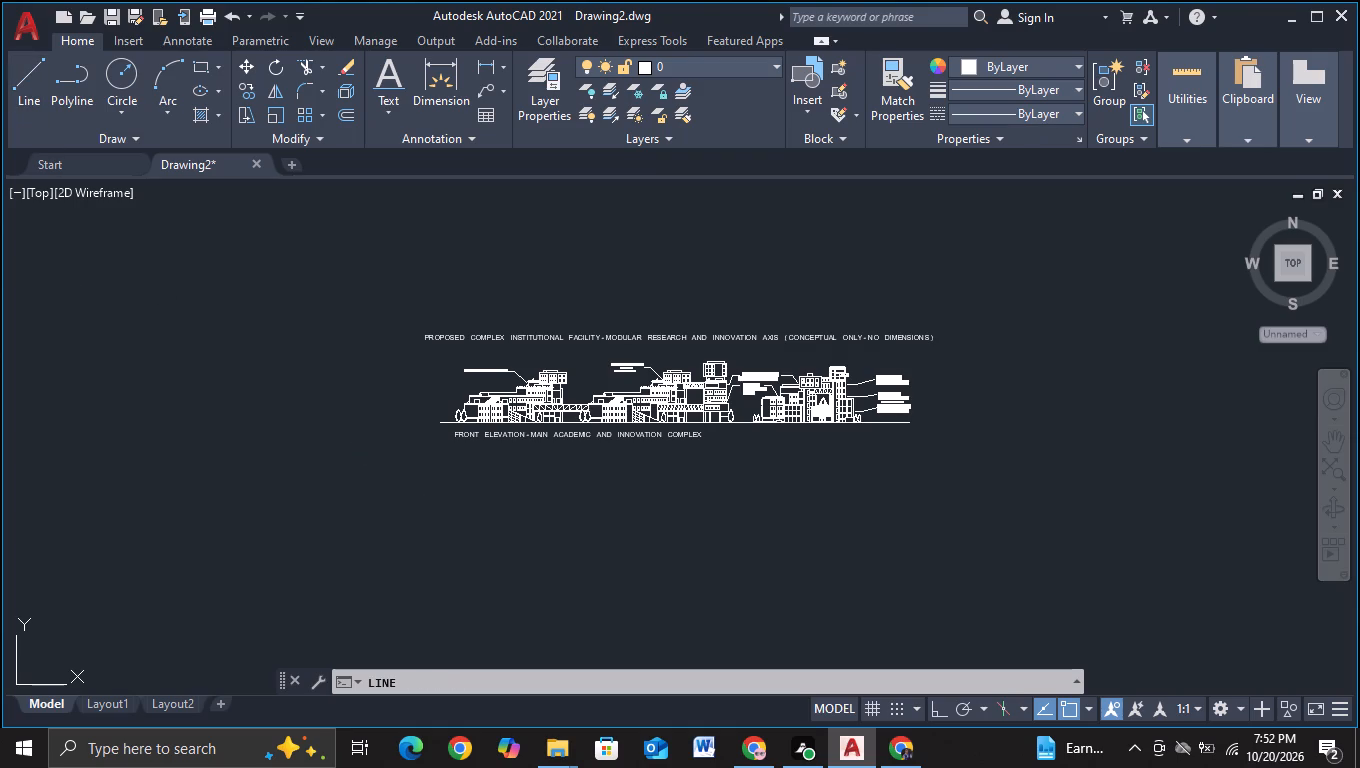
{"action": "middle_click_drag", "start_coordinate": [501, 546], "coordinate": [482, 520]}
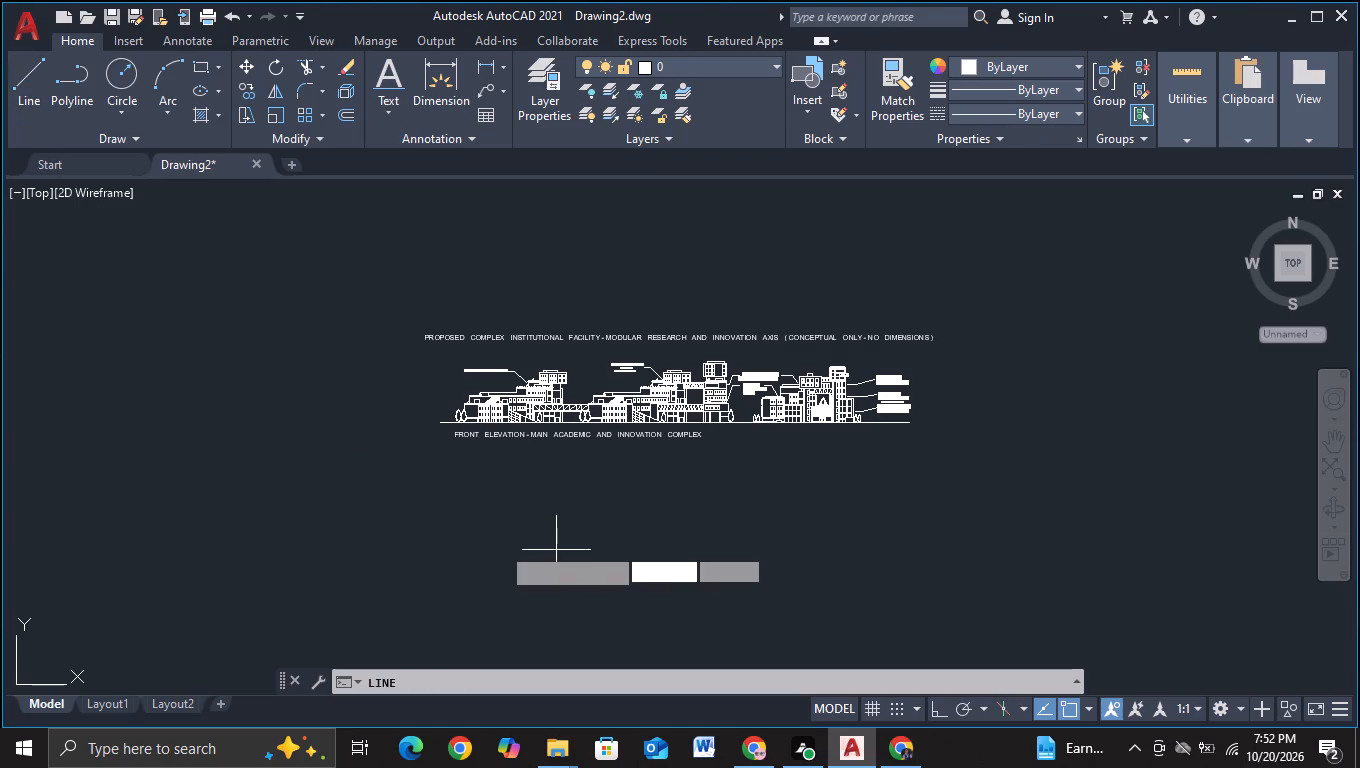
{"action": "middle_click_drag", "start_coordinate": [482, 520], "coordinate": [471, 485]}
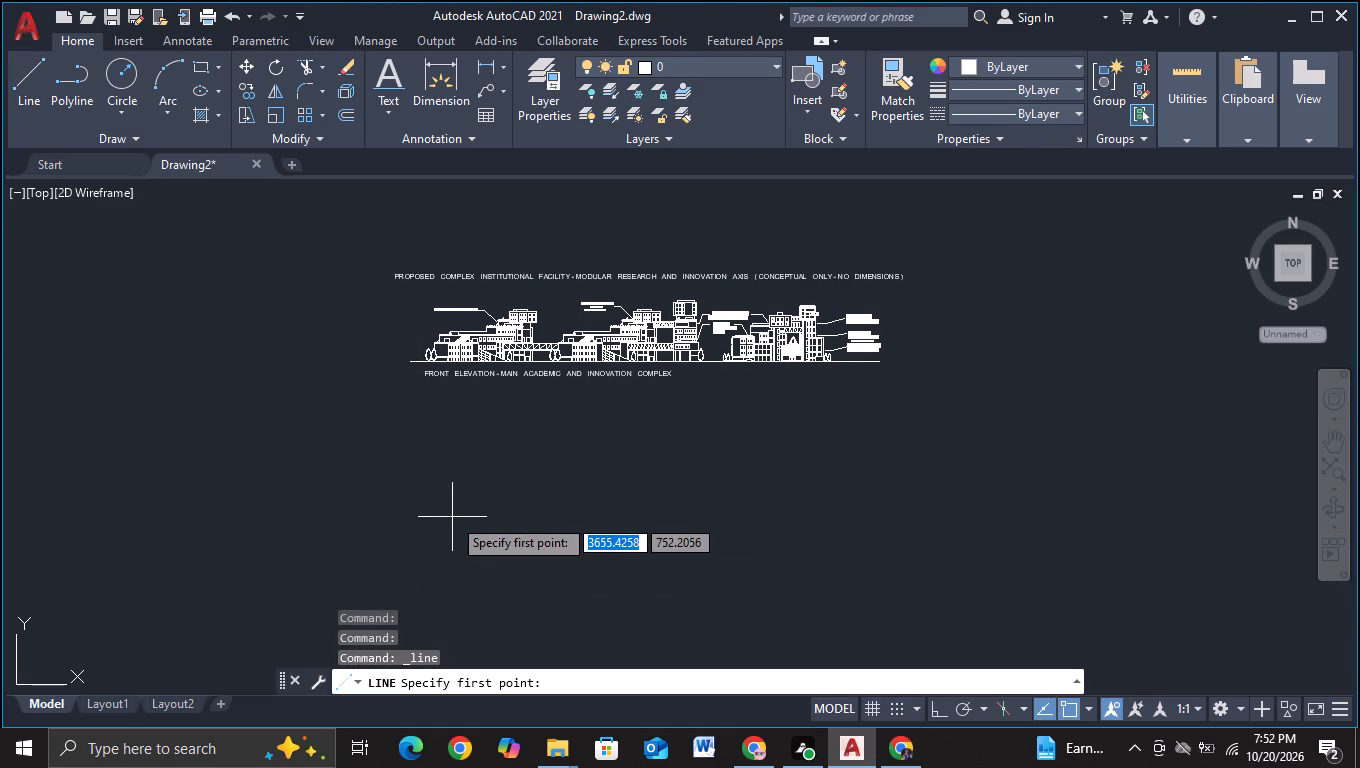
{"action": "middle_click_drag", "start_coordinate": [452, 517], "coordinate": [491, 472]}
{"action": "middle_click_drag", "start_coordinate": [482, 545], "coordinate": [478, 487]}
{"action": "middle_click_drag", "start_coordinate": [464, 523], "coordinate": [465, 498]}
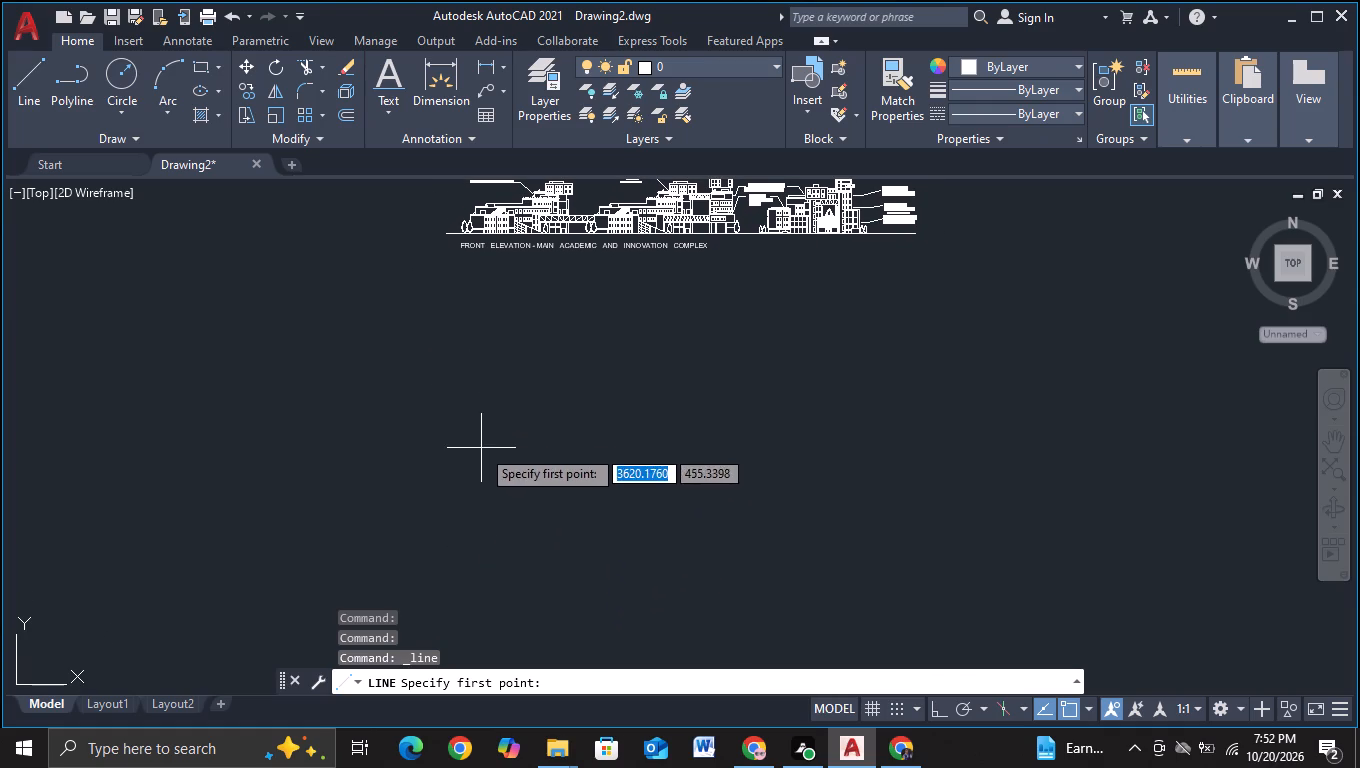
{"action": "middle_click_drag", "start_coordinate": [483, 341], "coordinate": [482, 330]}
{"action": "middle_click_drag", "start_coordinate": [492, 487], "coordinate": [472, 382]}
{"action": "scroll", "coordinate": [476, 447], "scroll_direction": "up", "scroll_amount": 1}
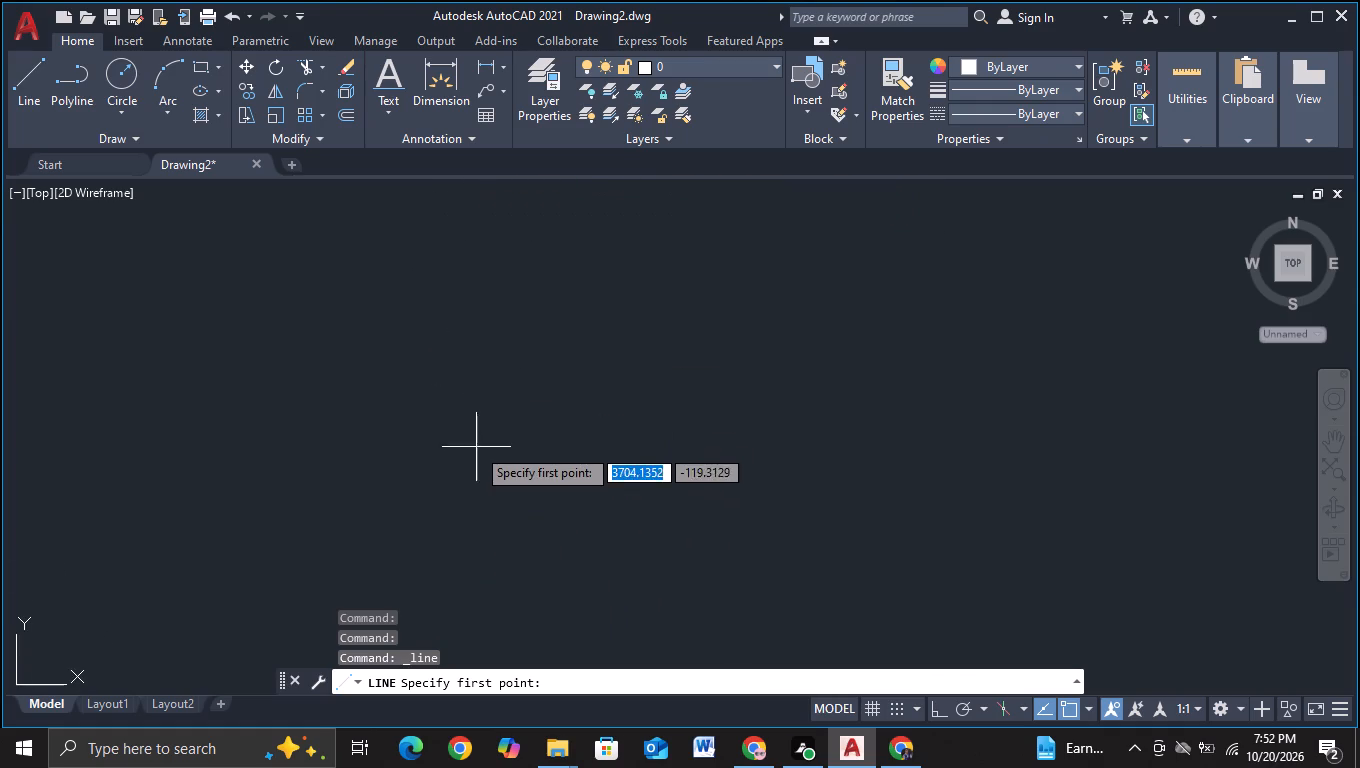
{"action": "scroll", "coordinate": [461, 461], "scroll_direction": "up", "scroll_amount": 2}
{"action": "middle_click_drag", "start_coordinate": [458, 393], "coordinate": [447, 458]}
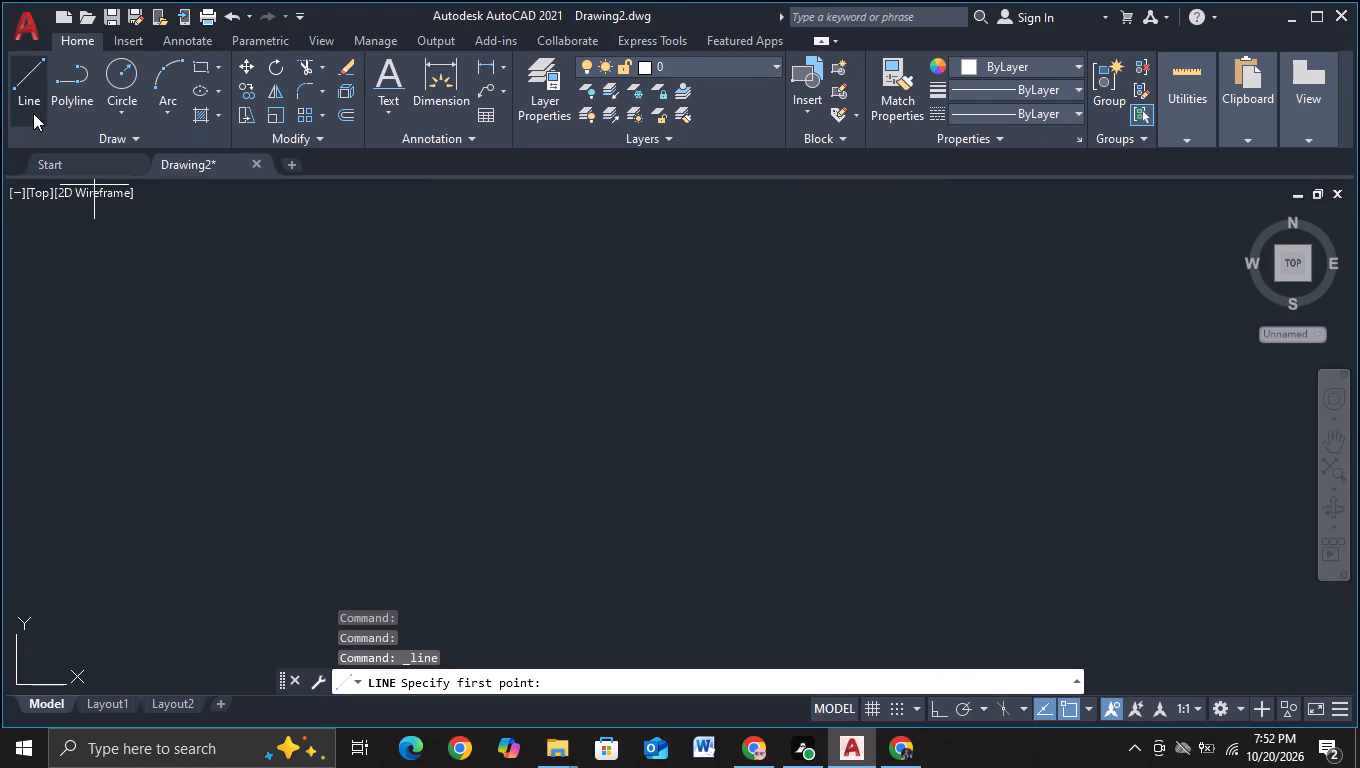
{"action": "left_click", "coordinate": [33, 113]}
{"action": "middle_click_drag", "start_coordinate": [327, 438], "coordinate": [353, 446]}
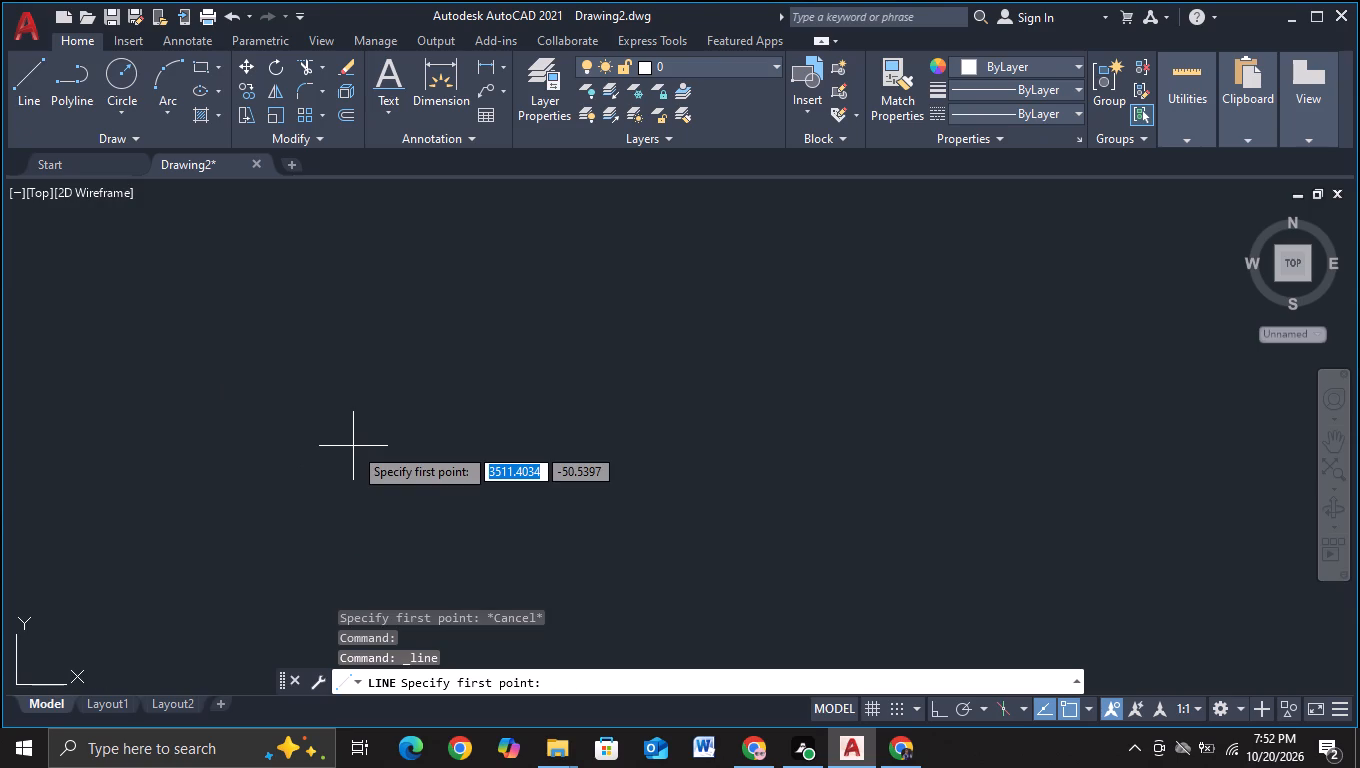
{"action": "key", "text": "F8"}
{"action": "left_click", "coordinate": [353, 446]}
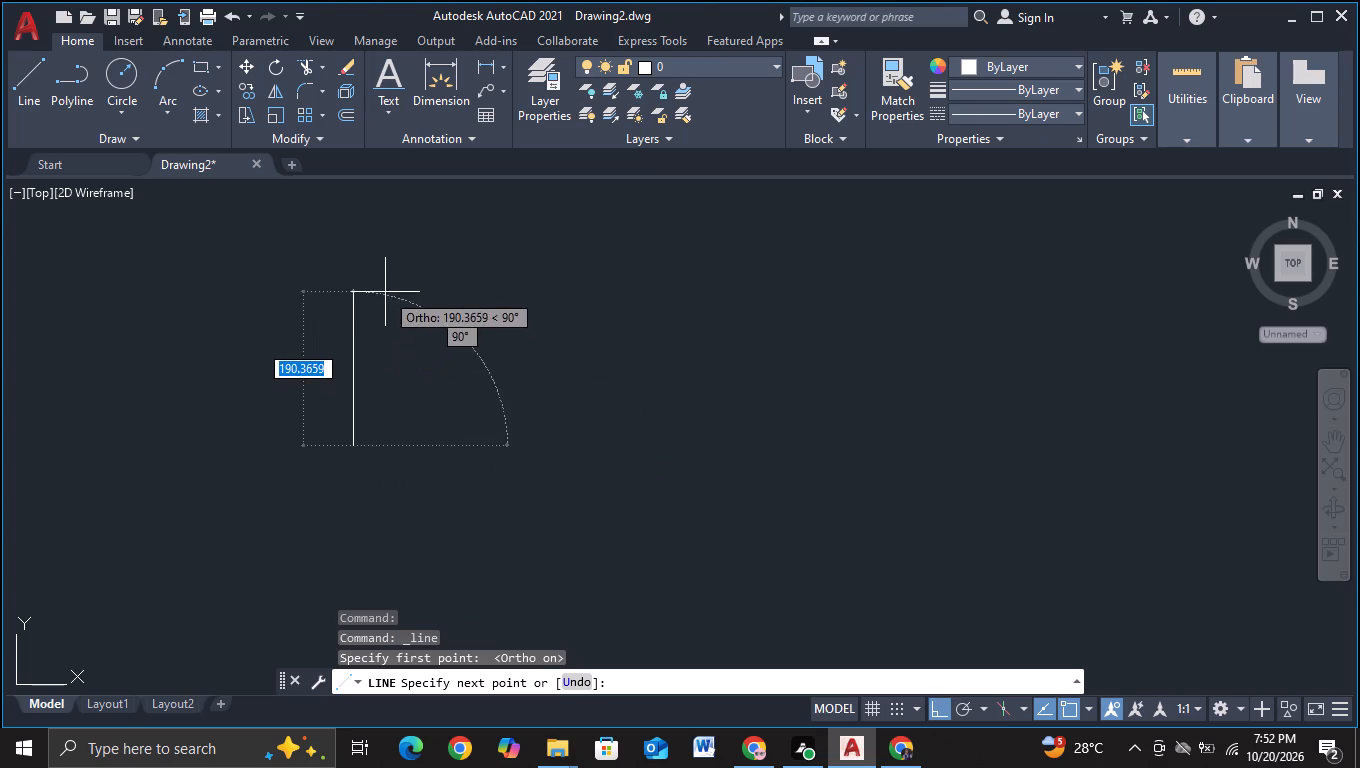
{"action": "left_click", "coordinate": [362, 322]}
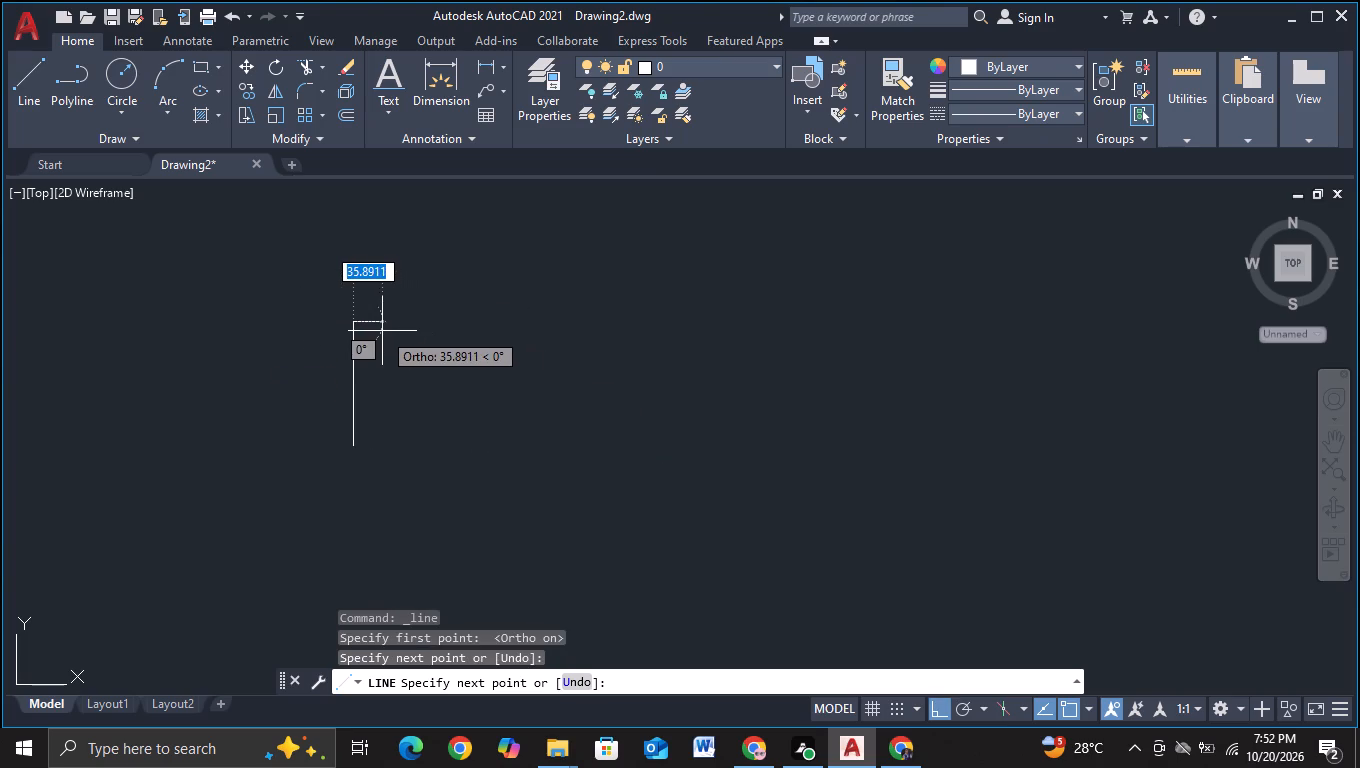
{"action": "scroll", "coordinate": [376, 329], "scroll_direction": "up", "scroll_amount": 2}
{"action": "left_click", "coordinate": [368, 329]}
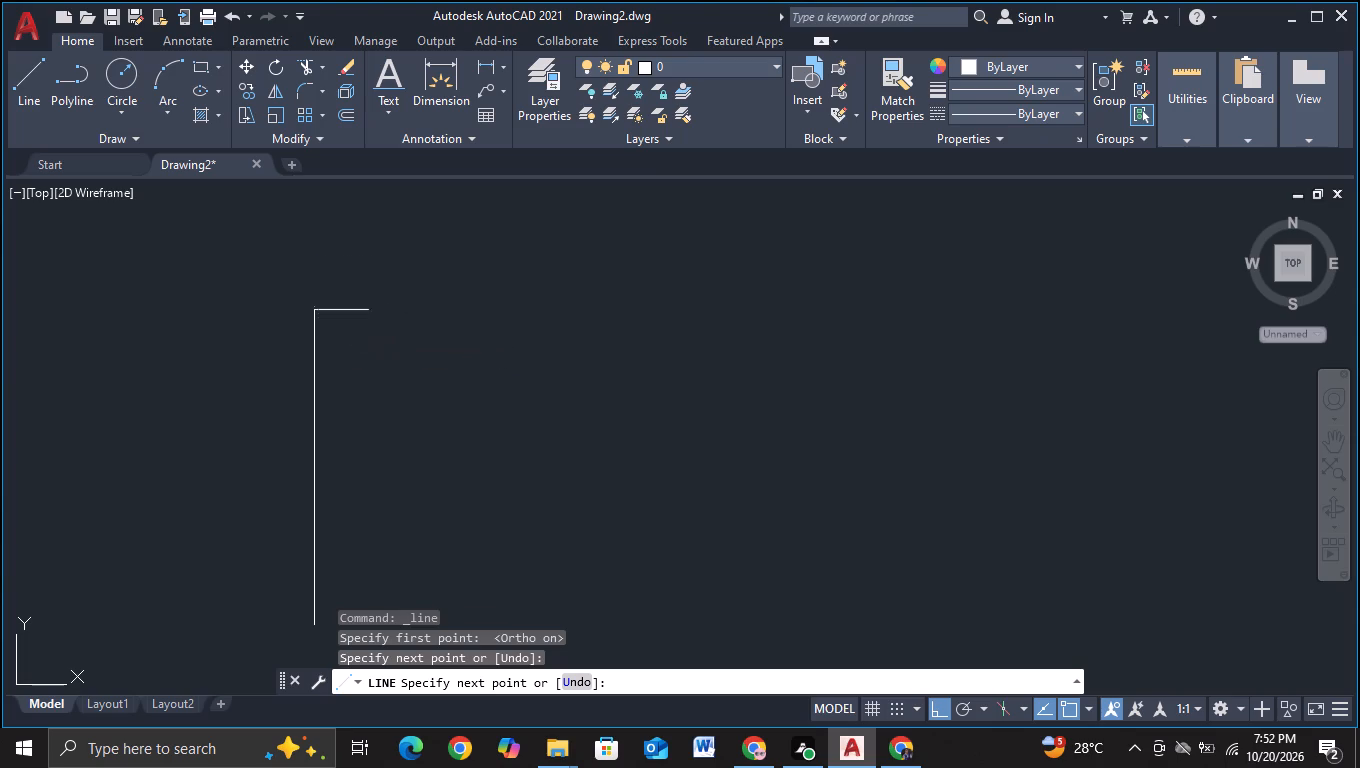
{"action": "scroll", "coordinate": [369, 467], "scroll_direction": "down", "scroll_amount": 4}
{"action": "scroll", "coordinate": [370, 477], "scroll_direction": "up", "scroll_amount": 3}
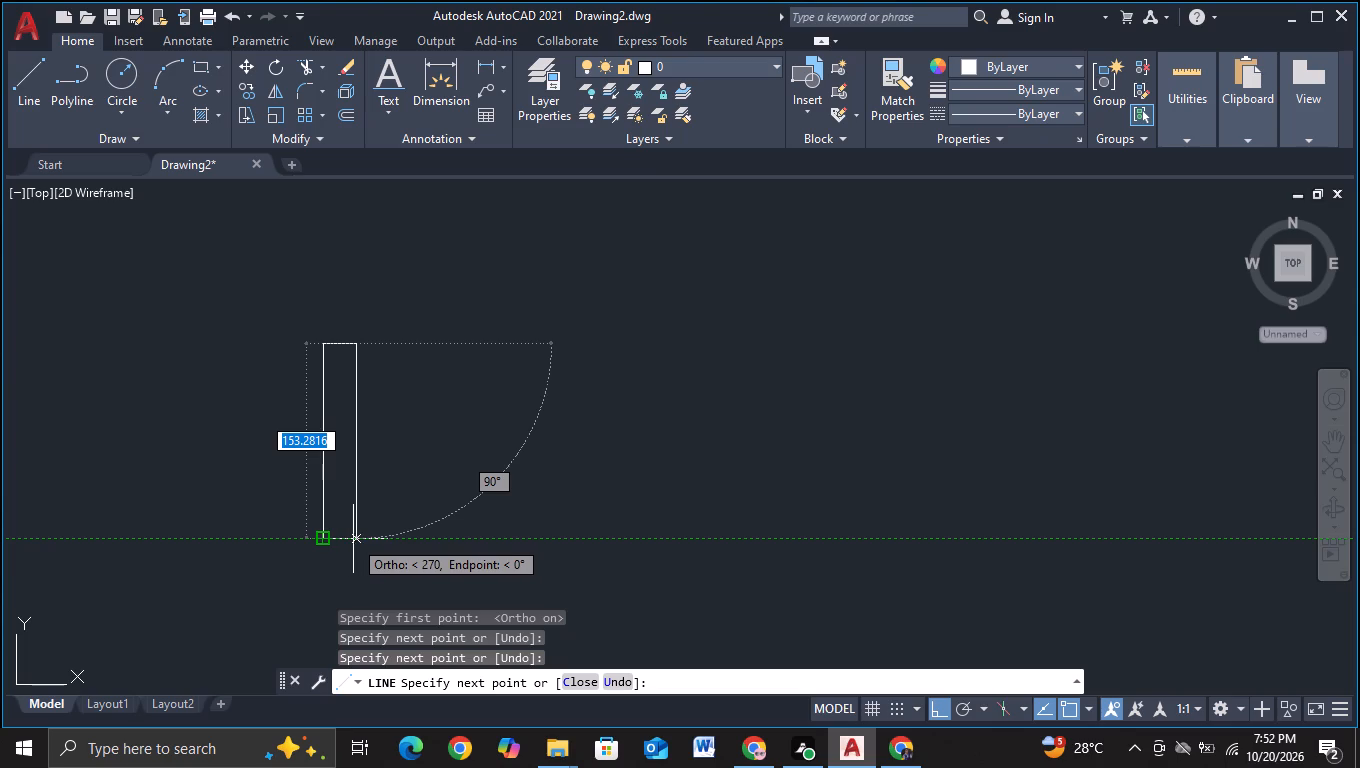
{"action": "left_click", "coordinate": [356, 539]}
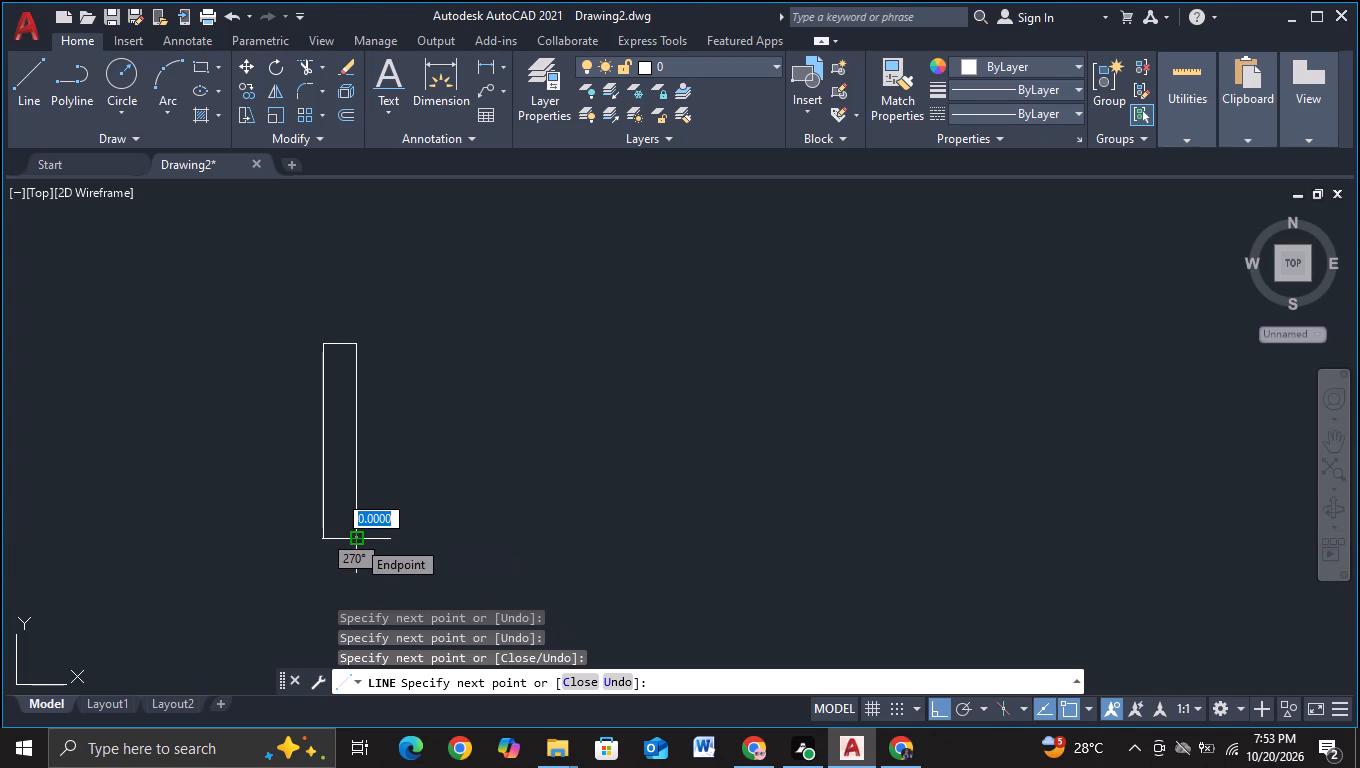
{"action": "key", "text": "Escape"}
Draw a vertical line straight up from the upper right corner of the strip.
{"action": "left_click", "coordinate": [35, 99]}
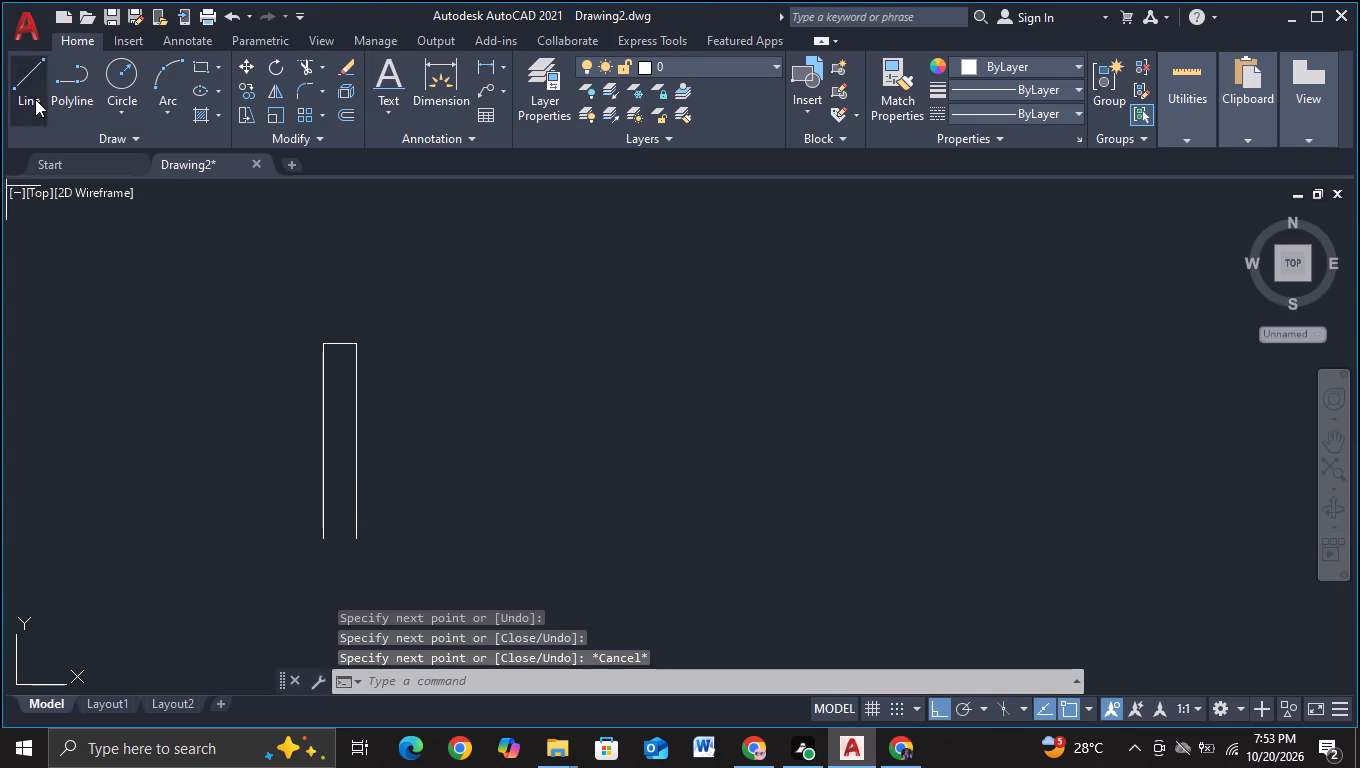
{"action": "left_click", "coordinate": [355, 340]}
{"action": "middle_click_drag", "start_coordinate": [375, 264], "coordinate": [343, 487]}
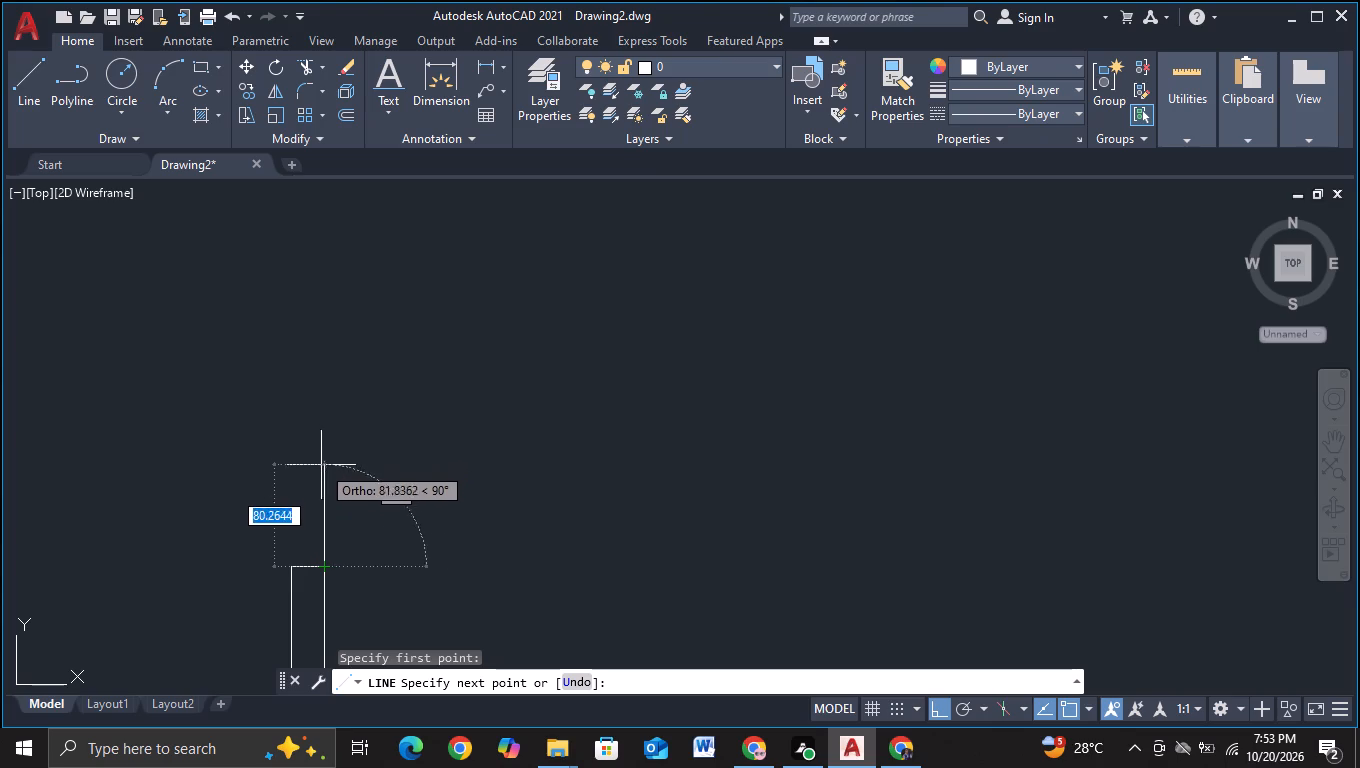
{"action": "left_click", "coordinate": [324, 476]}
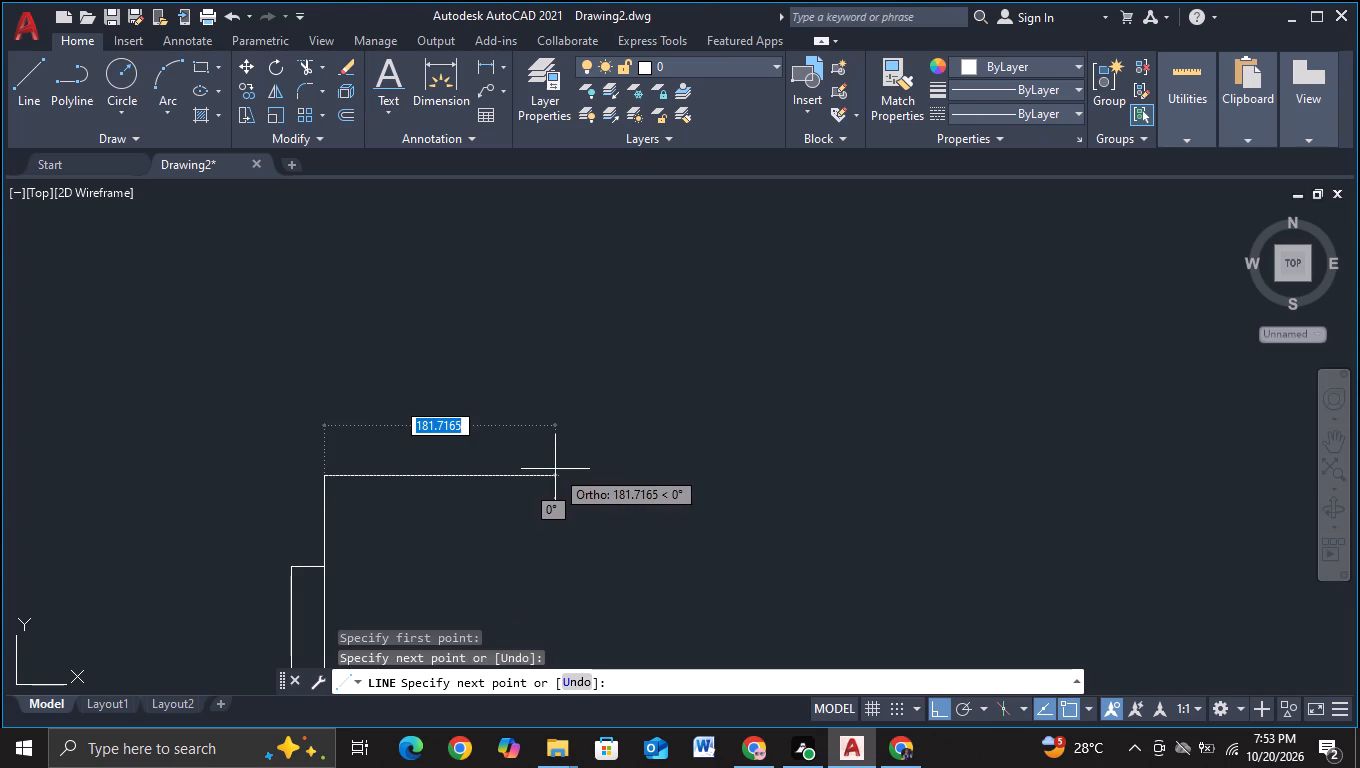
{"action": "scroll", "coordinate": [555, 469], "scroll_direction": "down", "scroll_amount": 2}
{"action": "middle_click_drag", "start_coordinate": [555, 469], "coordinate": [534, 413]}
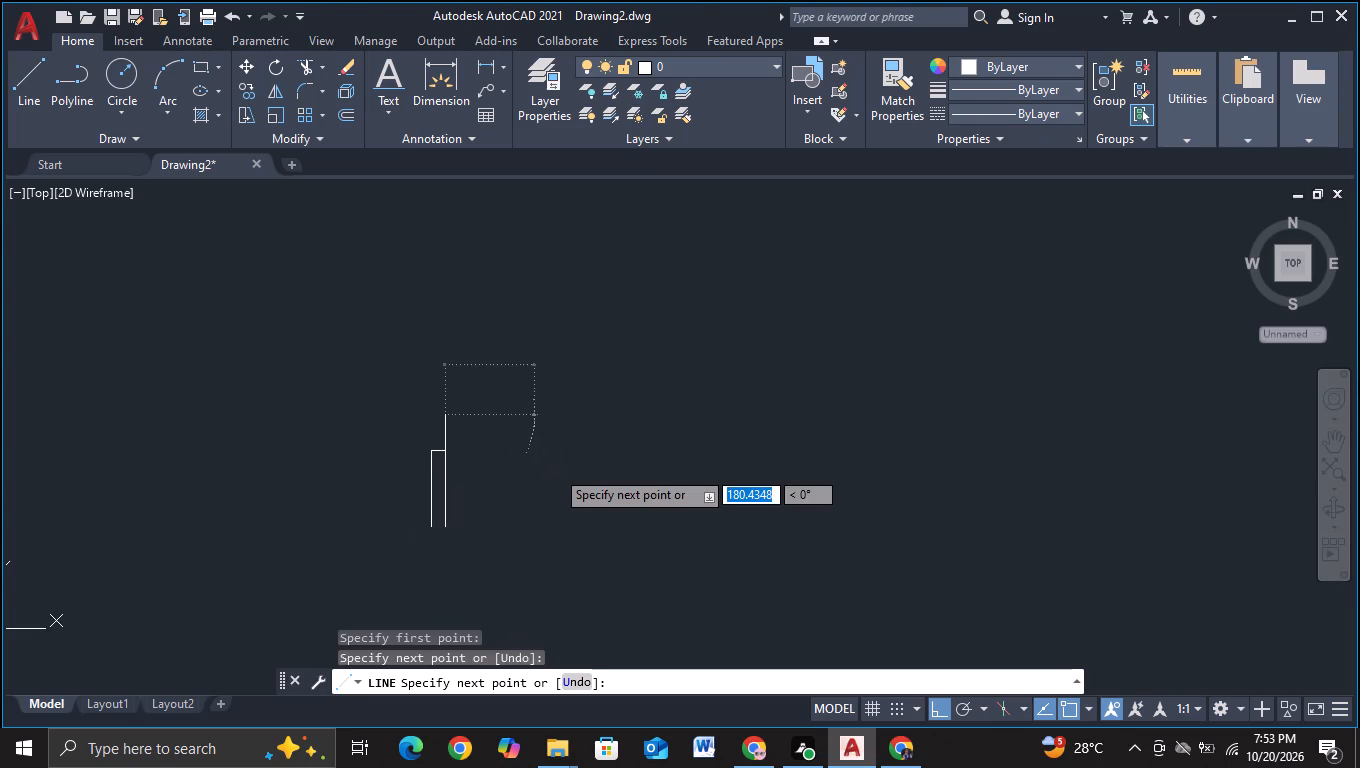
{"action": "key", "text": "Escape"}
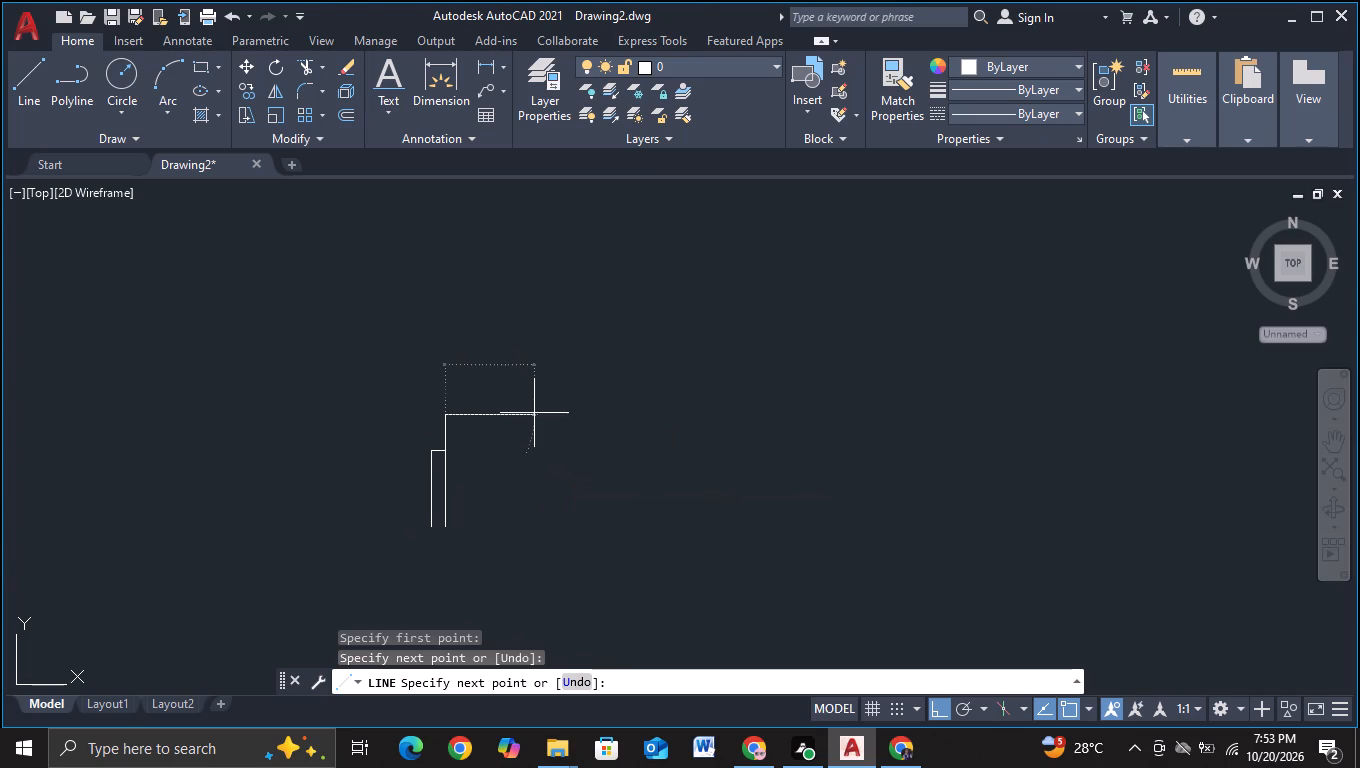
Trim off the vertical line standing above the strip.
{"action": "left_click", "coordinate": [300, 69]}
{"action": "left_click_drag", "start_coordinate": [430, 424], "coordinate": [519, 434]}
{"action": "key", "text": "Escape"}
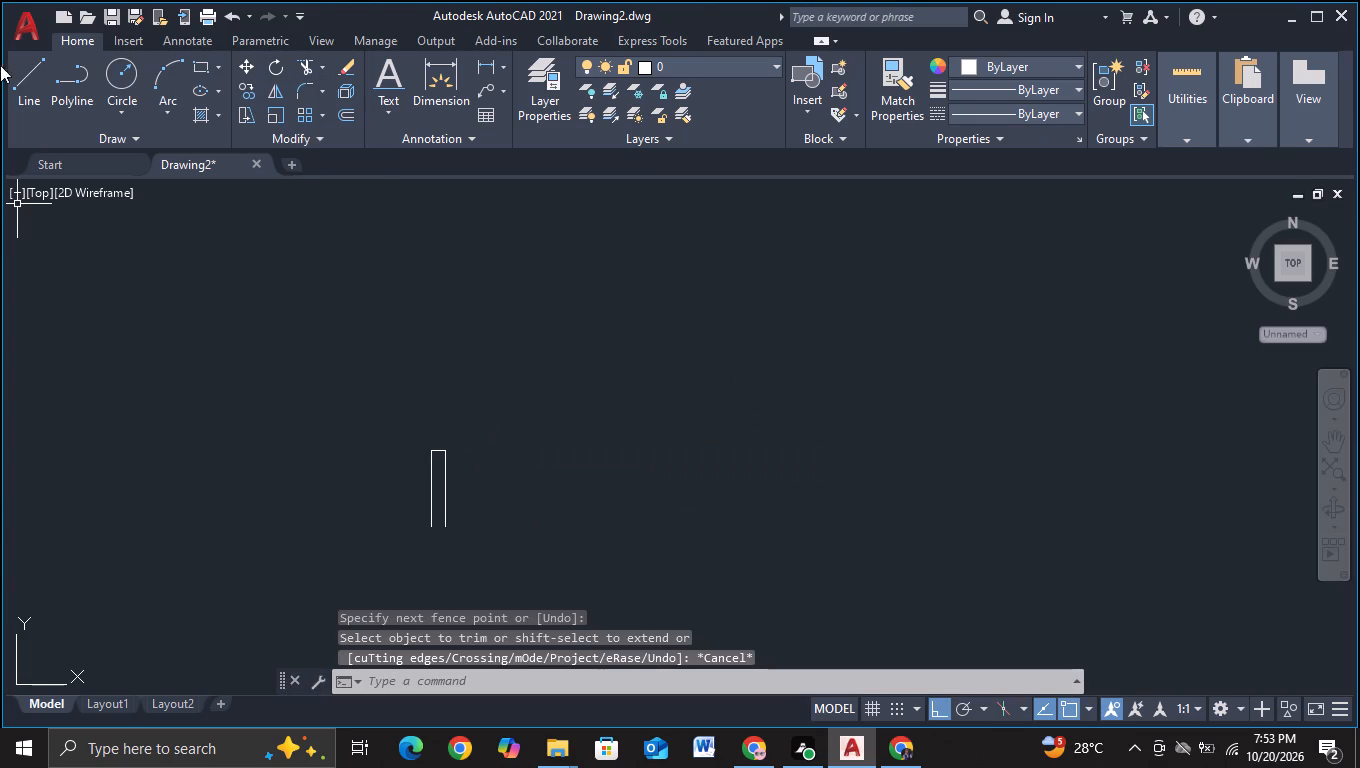
Draw a horizontal line about 200 long rightward from the strip's upper left corner.
{"action": "left_click", "coordinate": [14, 86]}
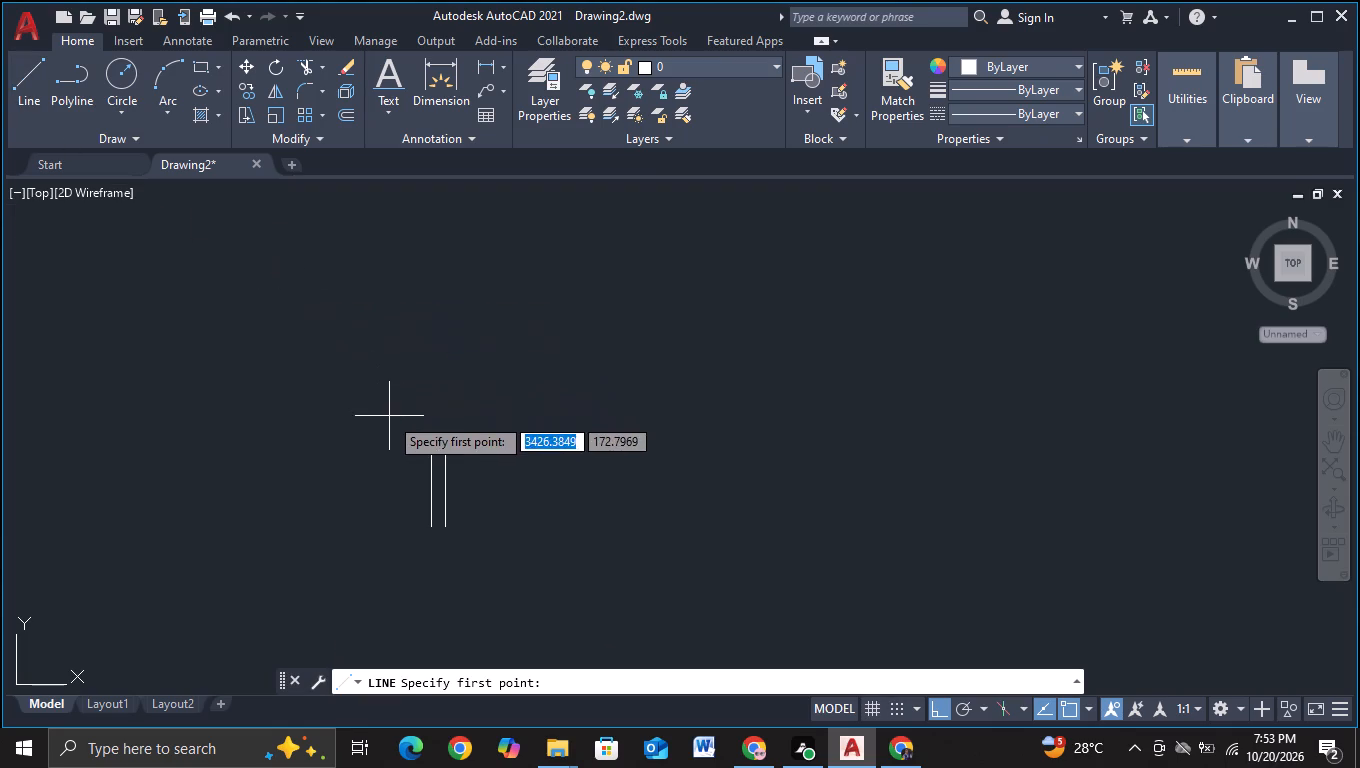
{"action": "scroll", "coordinate": [389, 416], "scroll_direction": "up", "scroll_amount": 2}
{"action": "middle_click_drag", "start_coordinate": [460, 510], "coordinate": [313, 419]}
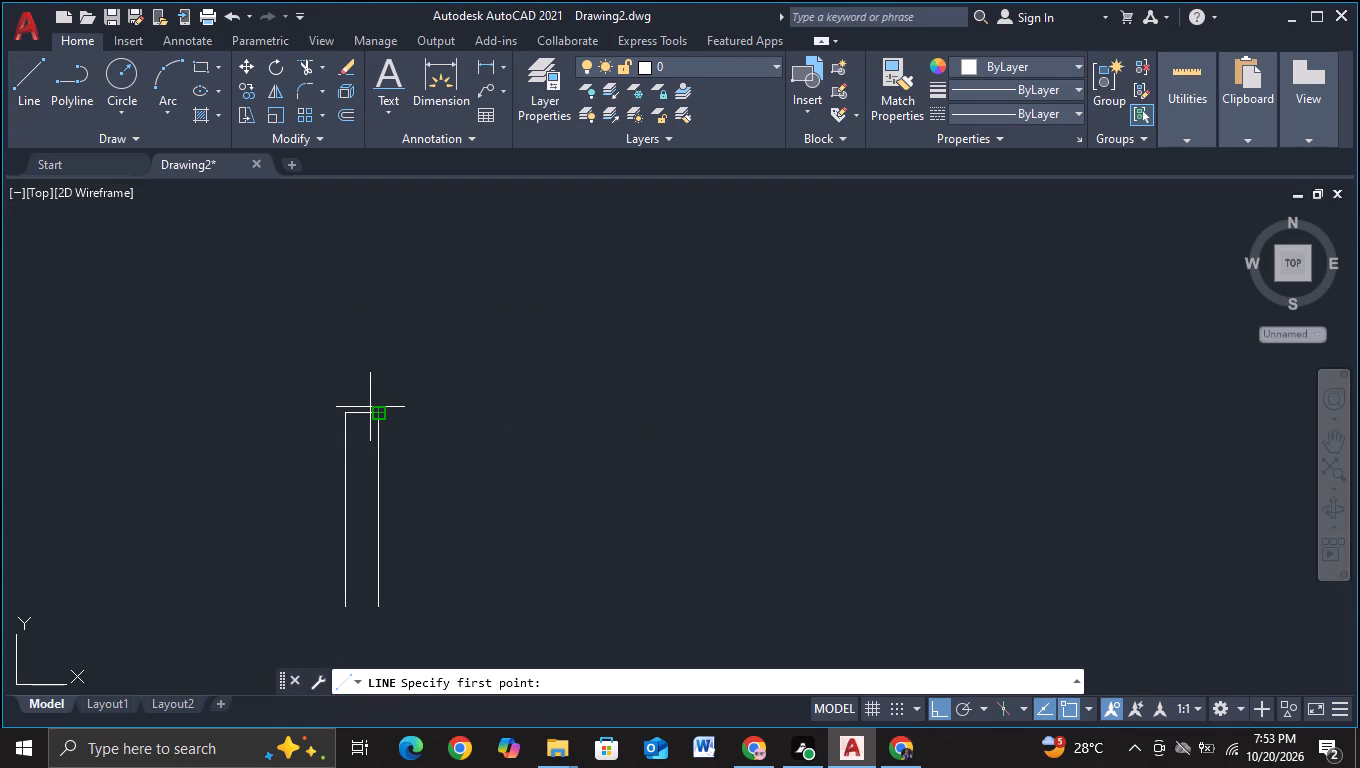
{"action": "left_click", "coordinate": [349, 407]}
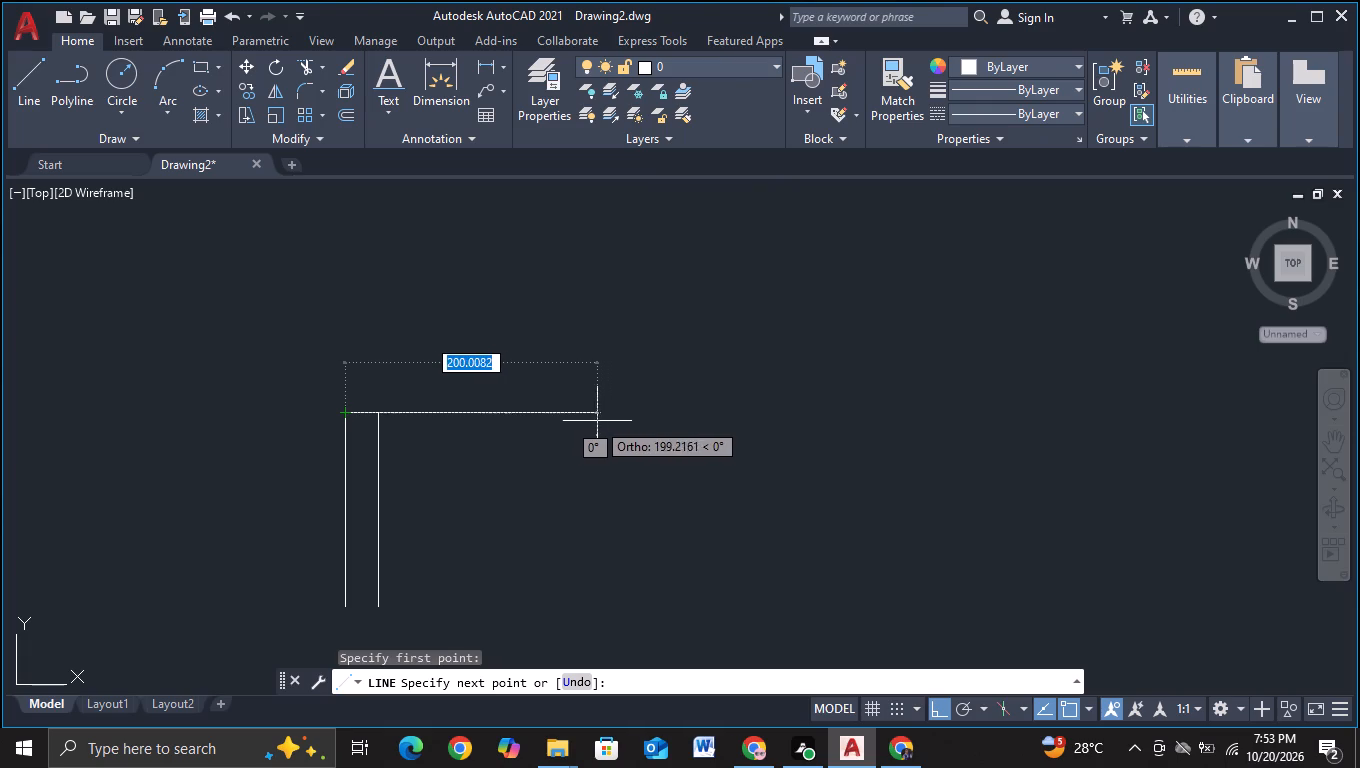
{"action": "left_click", "coordinate": [597, 421]}
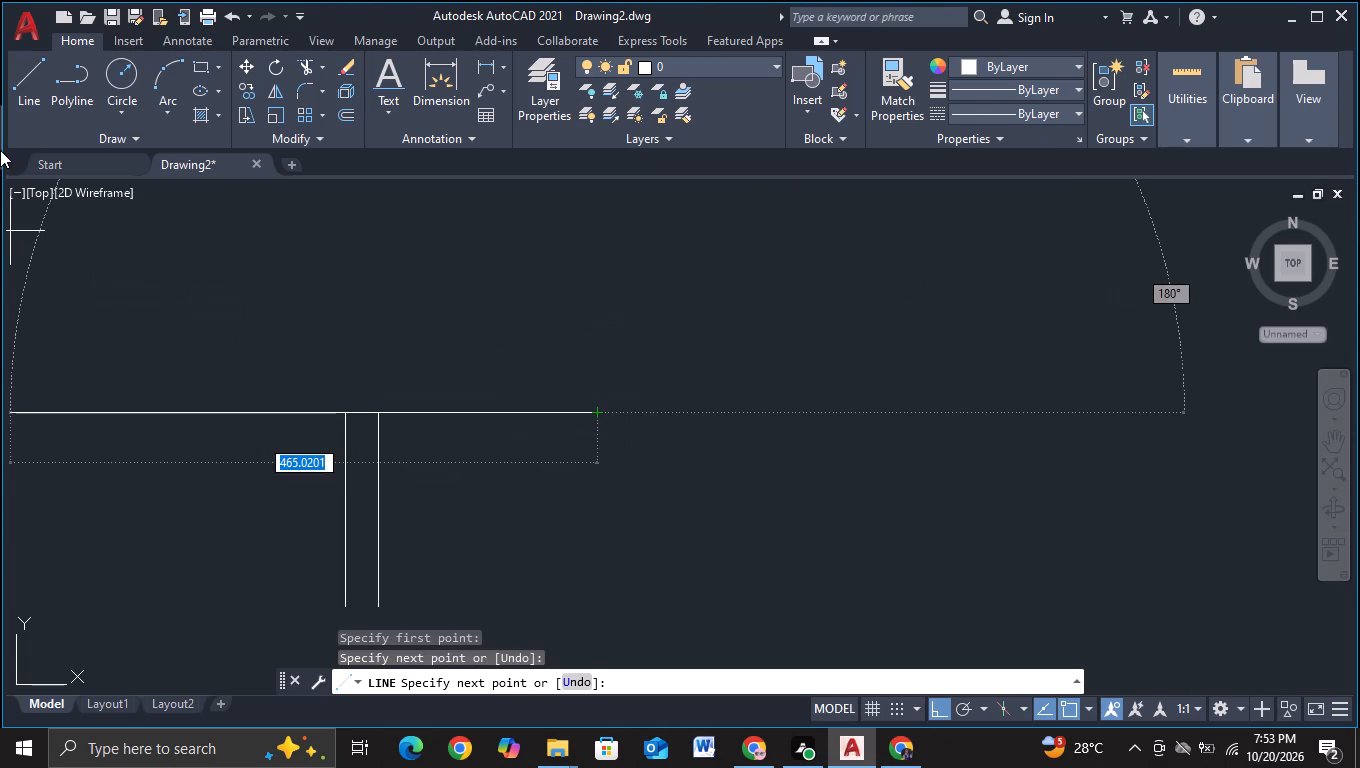
{"action": "key", "text": "Escape"}
Draw a closed vertical strip at the horizontal line's right end, about 22 wide and 275 tall, level with the first strip's base.
{"action": "left_click", "coordinate": [32, 111]}
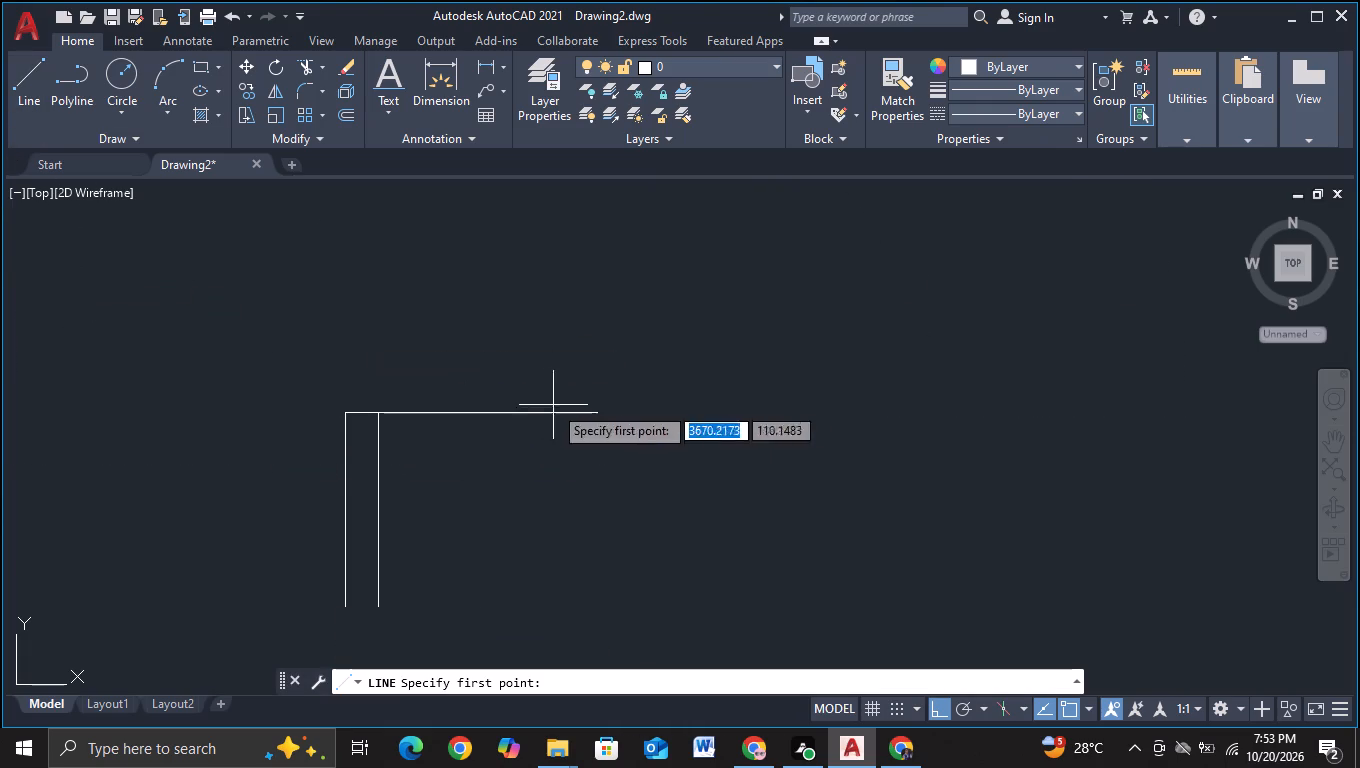
{"action": "middle_click_drag", "start_coordinate": [661, 407], "coordinate": [554, 429]}
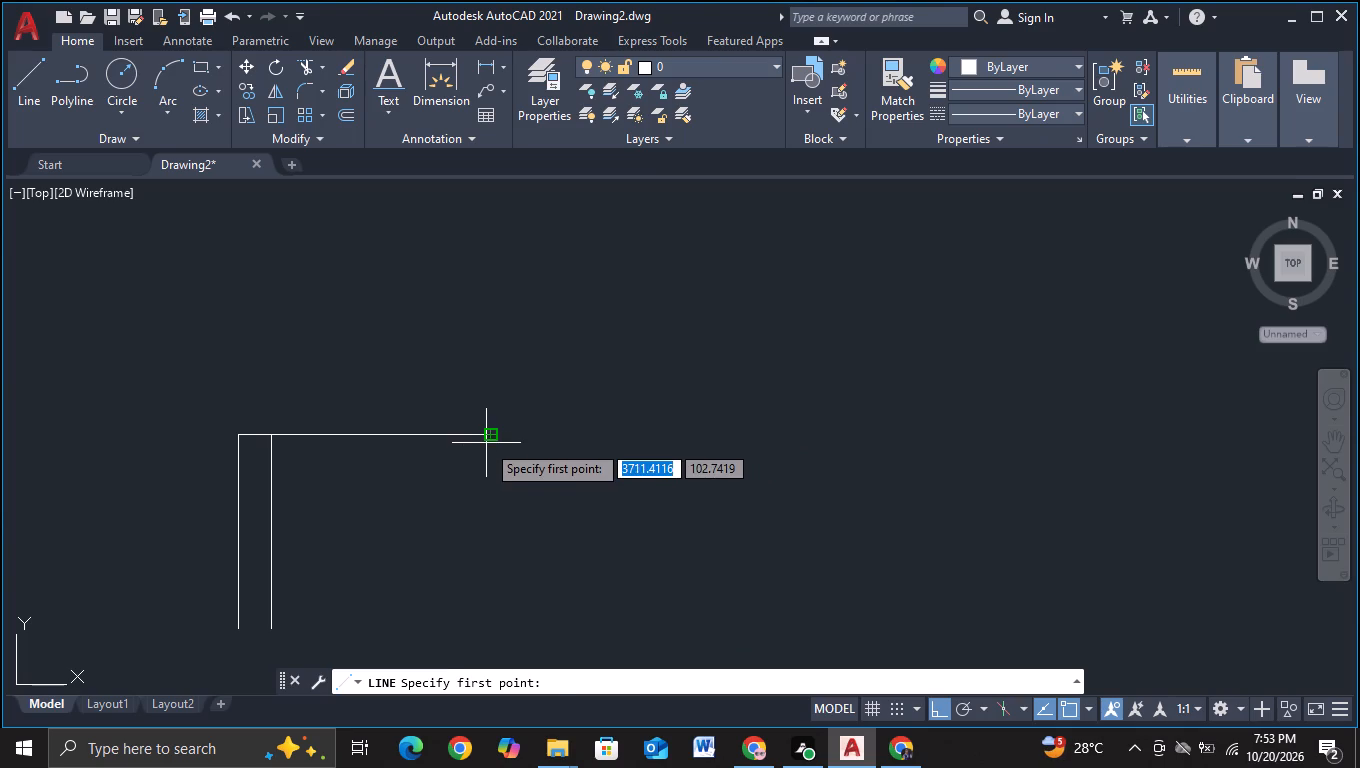
{"action": "left_click", "coordinate": [486, 443]}
{"action": "middle_click_drag", "start_coordinate": [433, 649], "coordinate": [452, 552]}
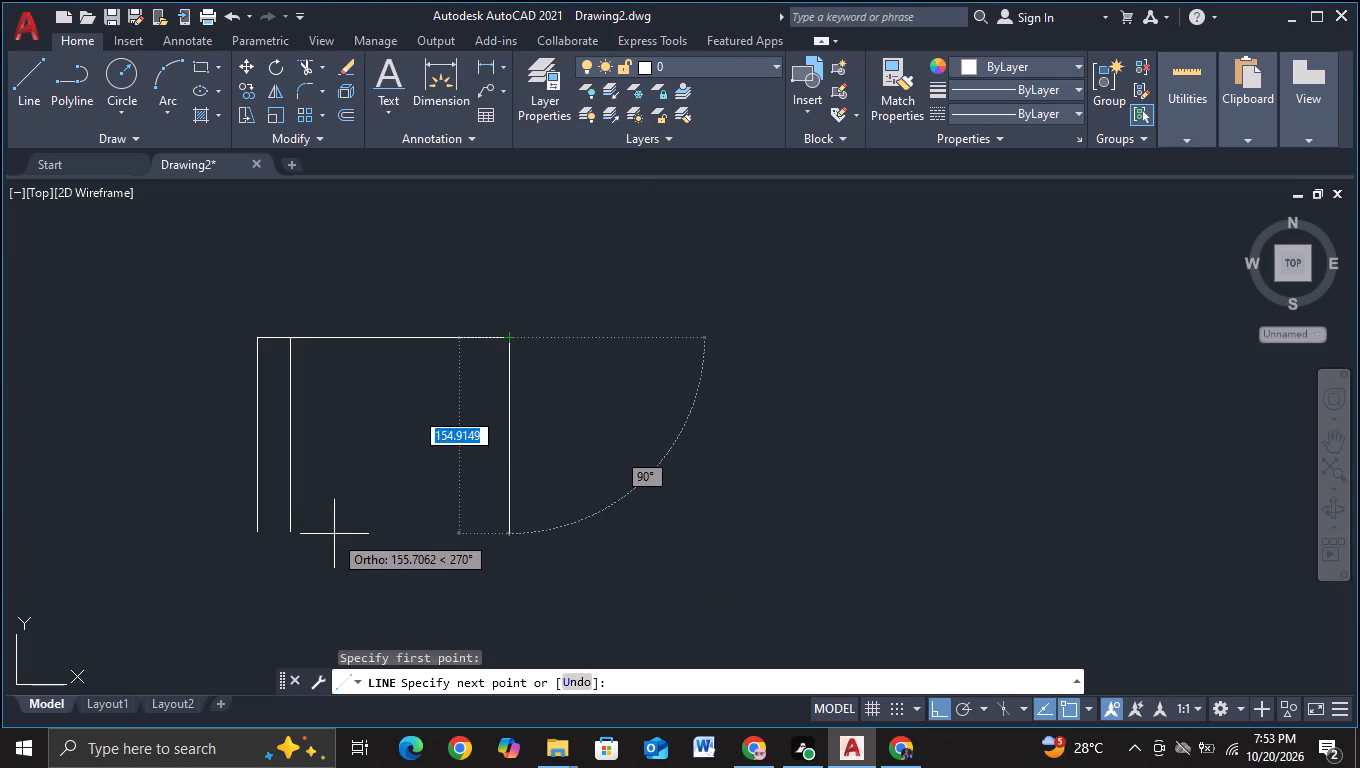
{"action": "left_click", "coordinate": [508, 535]}
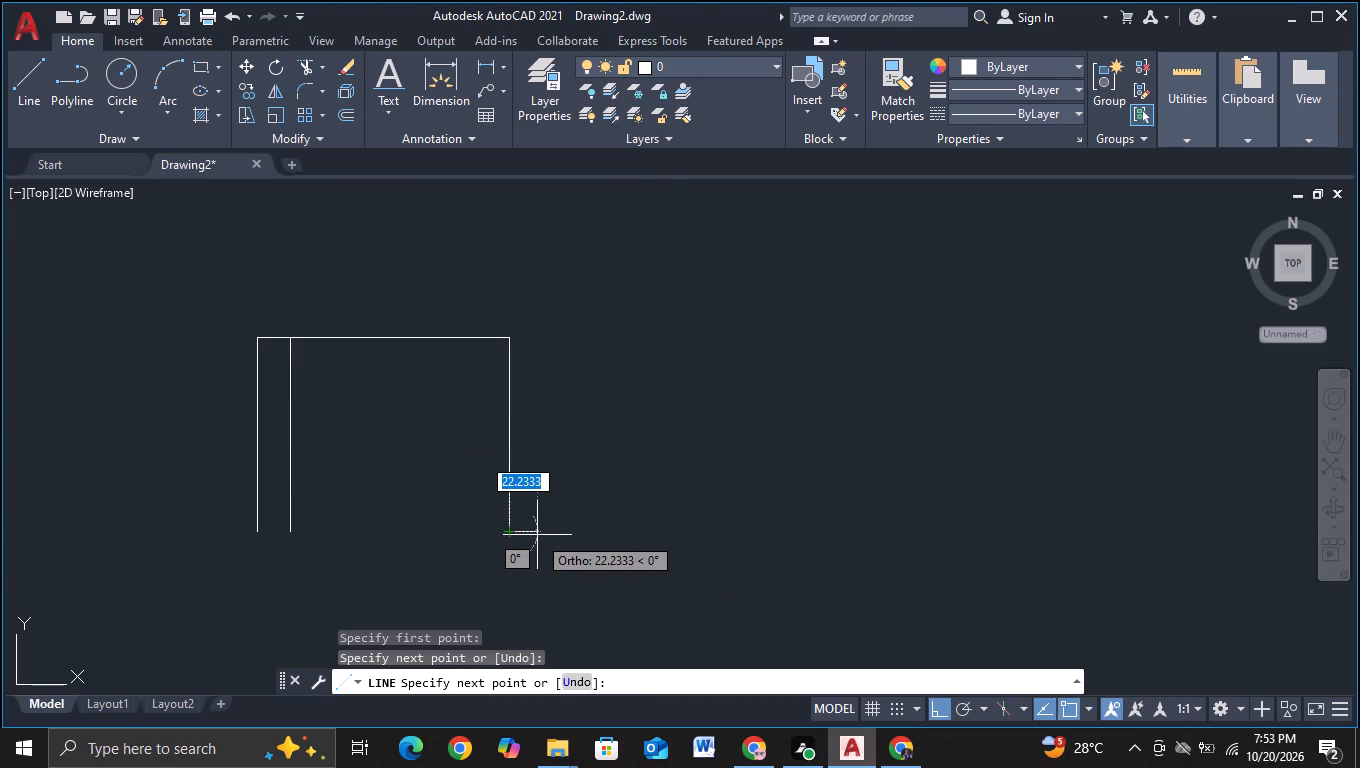
{"action": "left_click", "coordinate": [537, 535]}
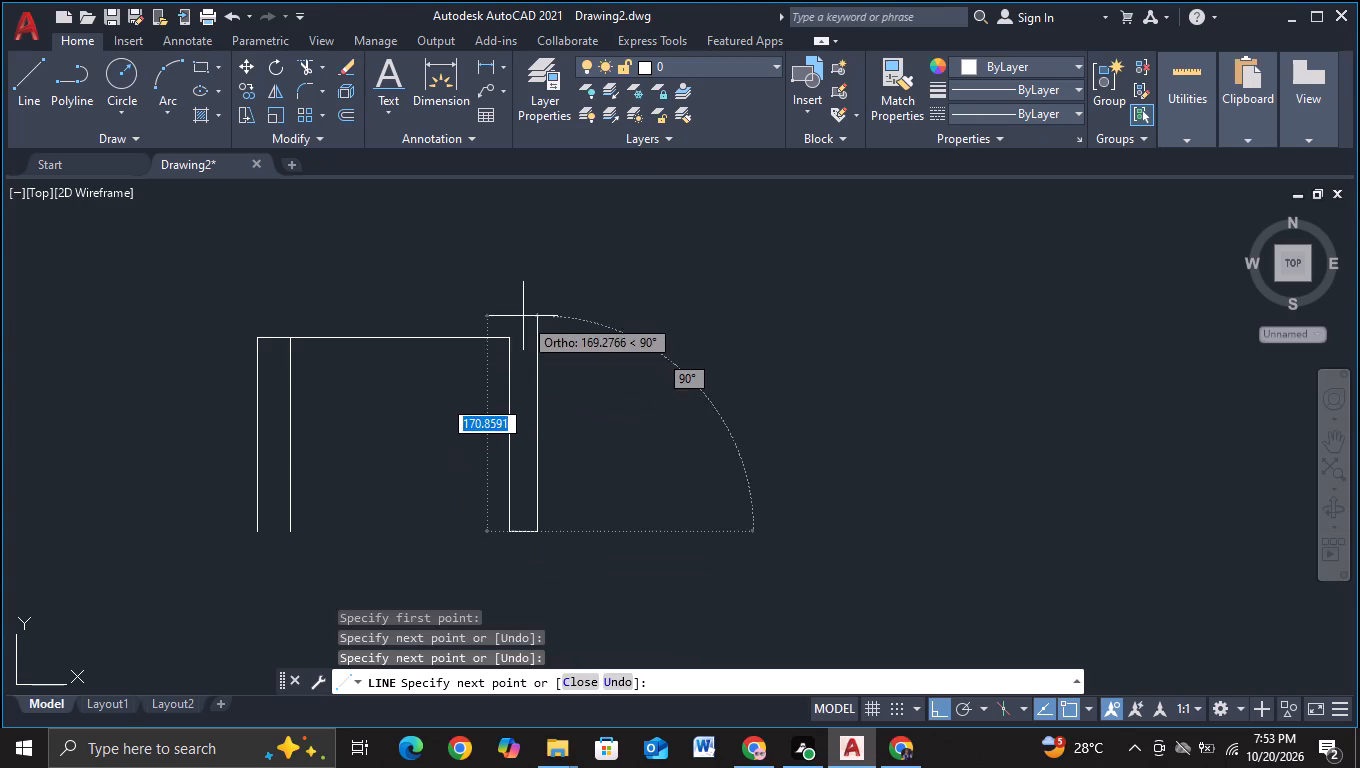
{"action": "middle_click_drag", "start_coordinate": [522, 309], "coordinate": [489, 462]}
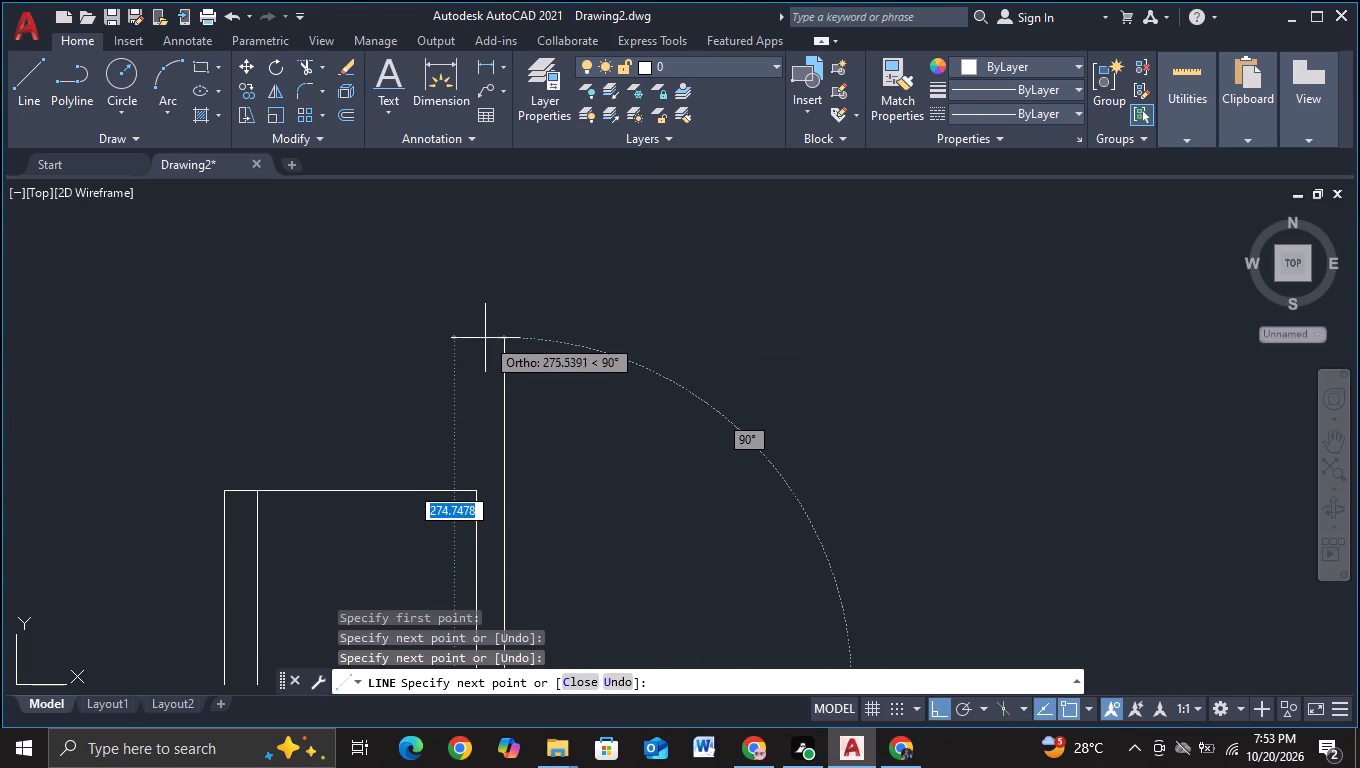
{"action": "left_click", "coordinate": [485, 338]}
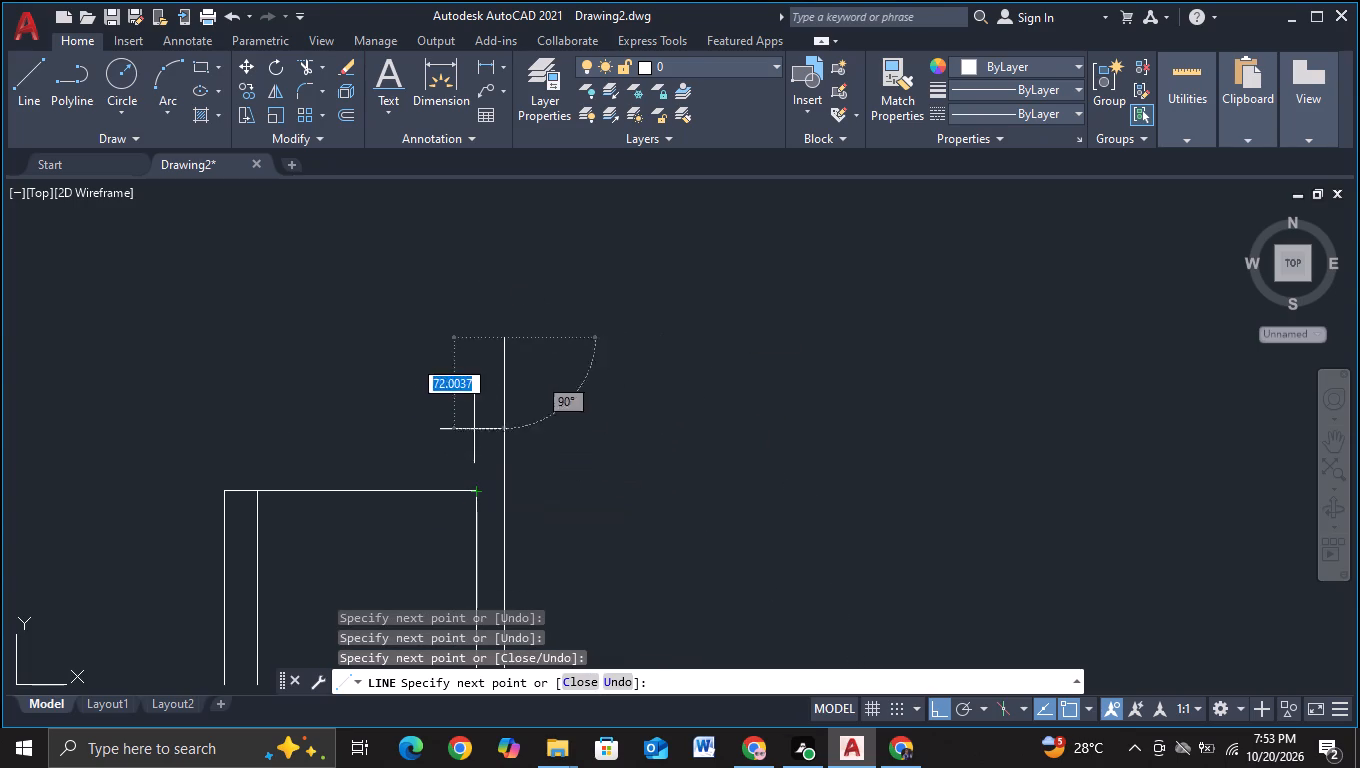
{"action": "left_click", "coordinate": [474, 339]}
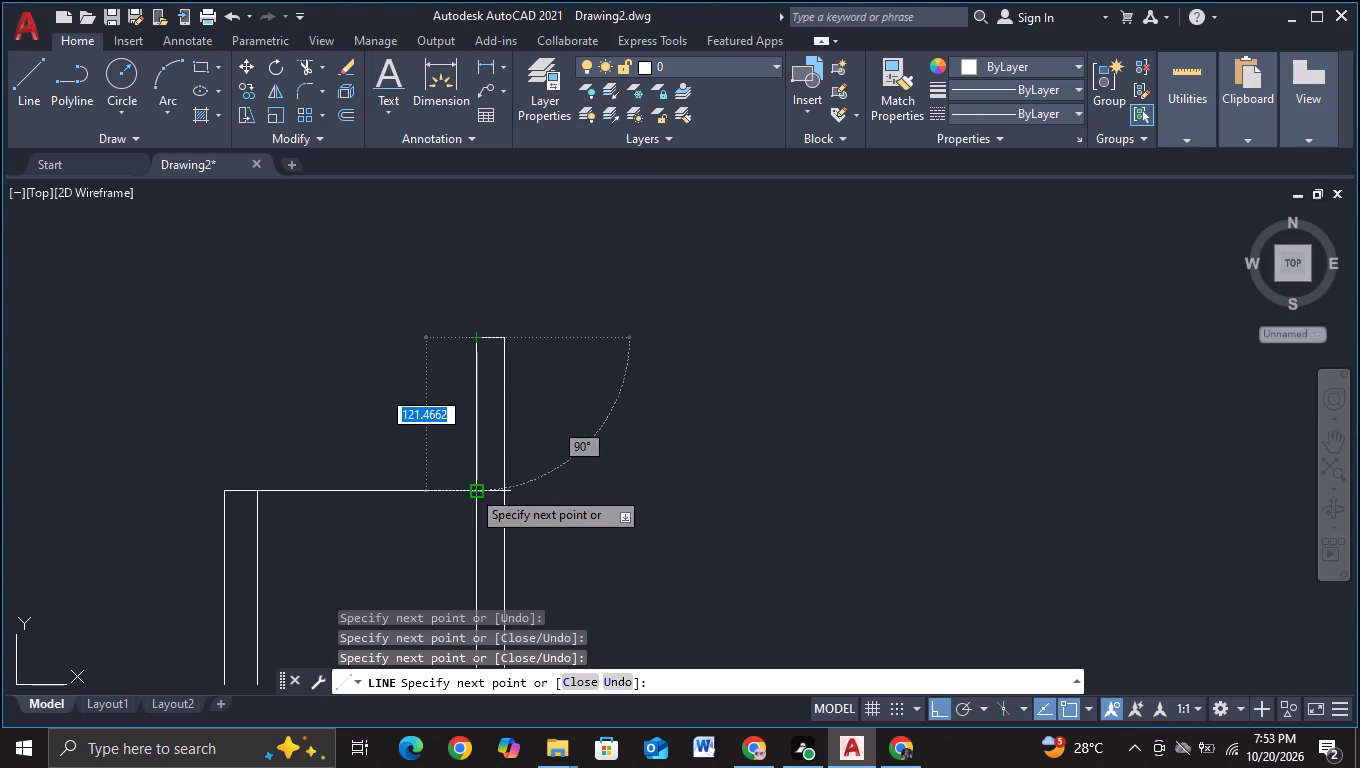
{"action": "left_click", "coordinate": [471, 489]}
{"action": "key", "text": "Escape"}
{"action": "middle_click_drag", "start_coordinate": [624, 440], "coordinate": [463, 341]}
{"action": "scroll", "coordinate": [467, 338], "scroll_direction": "down", "scroll_amount": 1}
{"action": "middle_click_drag", "start_coordinate": [504, 400], "coordinate": [641, 489]}
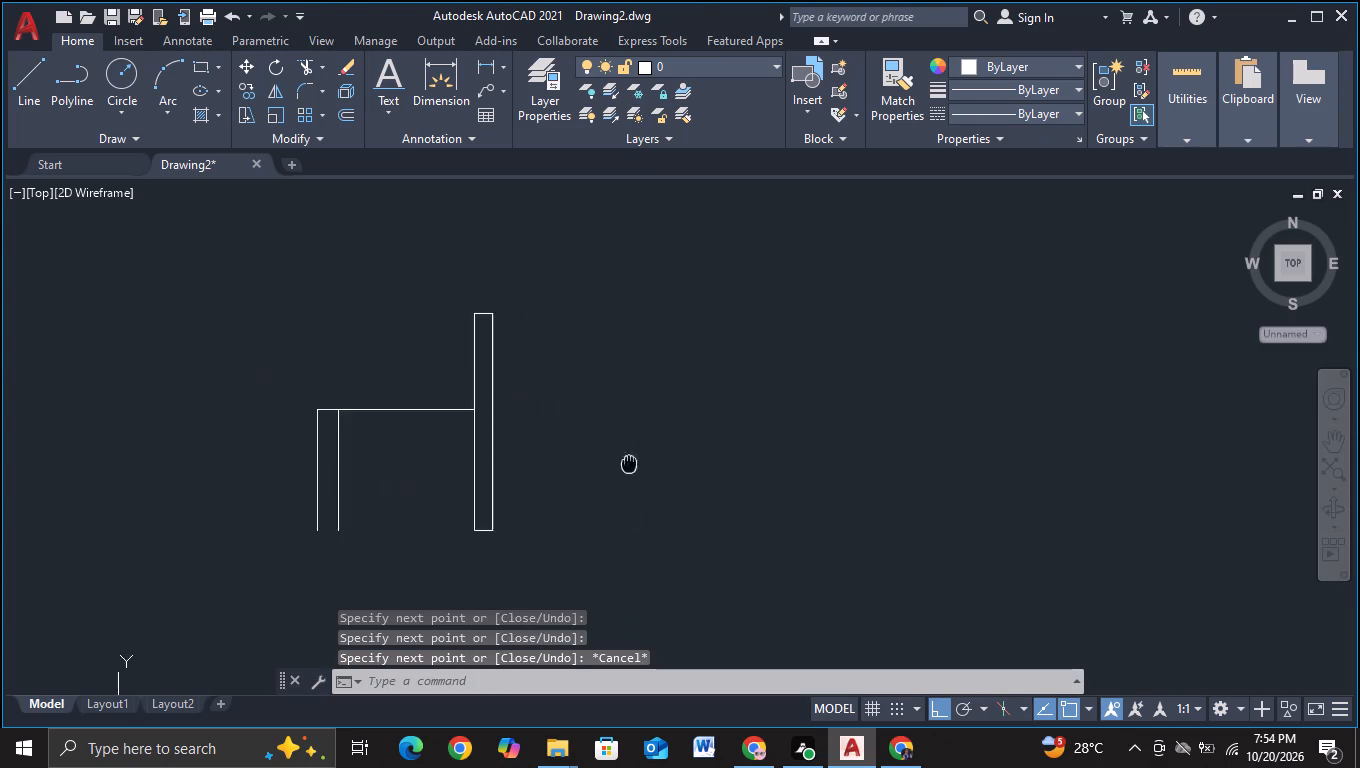
Draw a closed horizontal band about 310 wide and 55 tall resting on the tall strip, starting from its upper left corner.
{"action": "middle_click_drag", "start_coordinate": [641, 489], "coordinate": [651, 531]}
{"action": "left_click", "coordinate": [38, 100]}
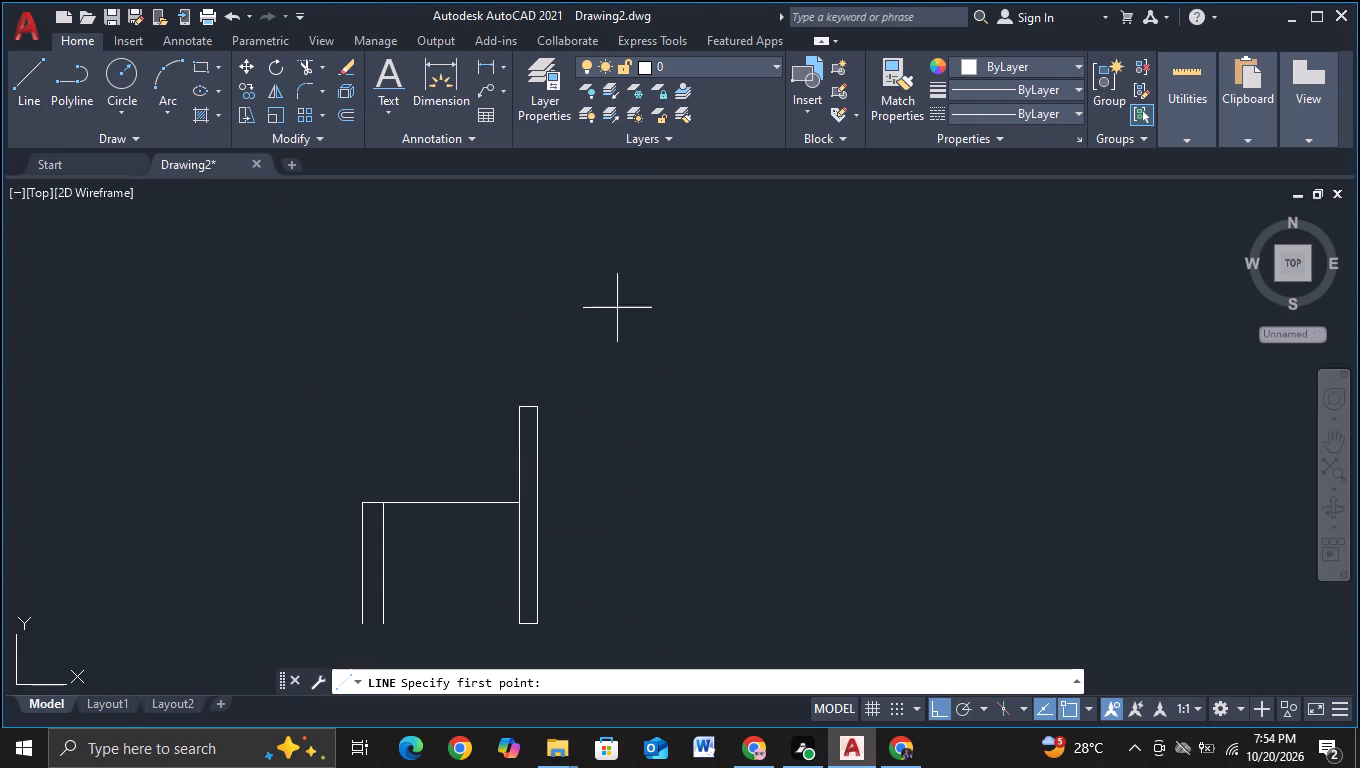
{"action": "middle_click_drag", "start_coordinate": [725, 346], "coordinate": [610, 322]}
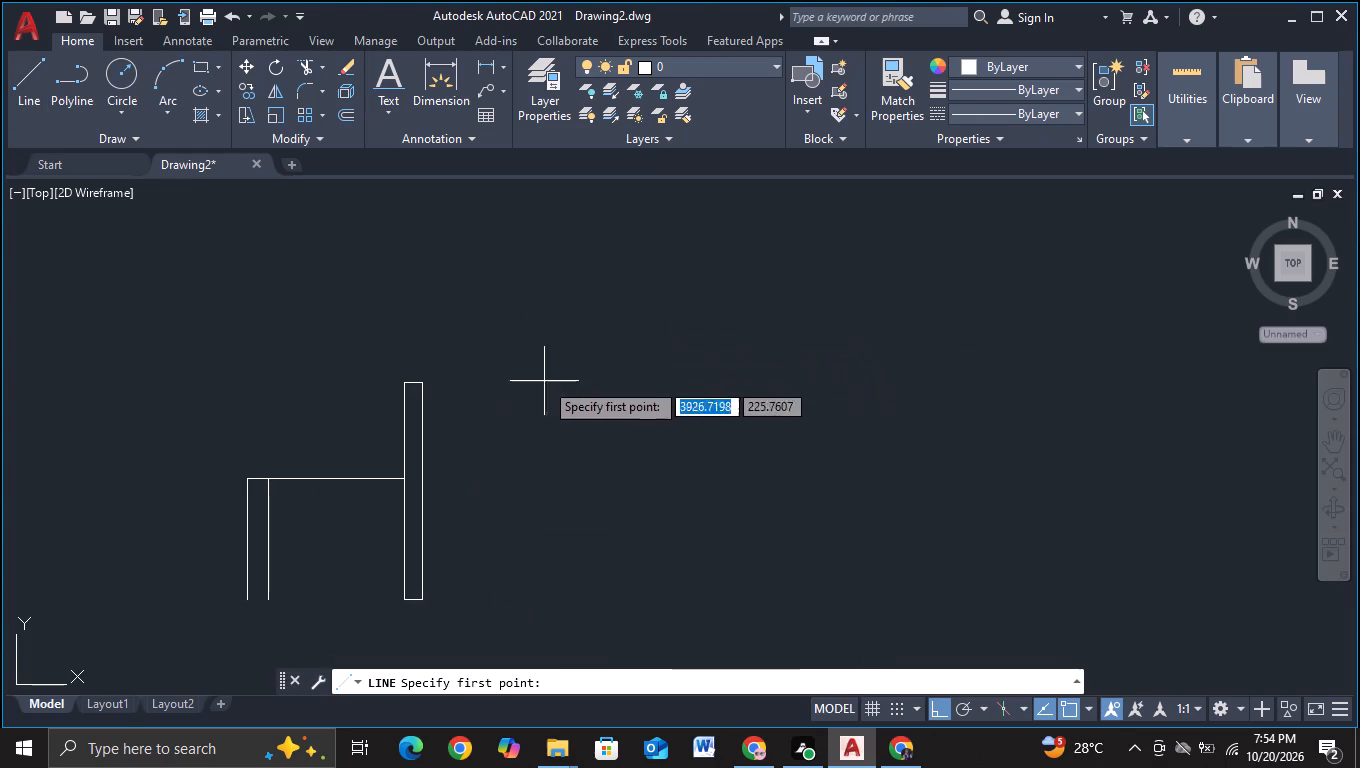
{"action": "left_click", "coordinate": [406, 379]}
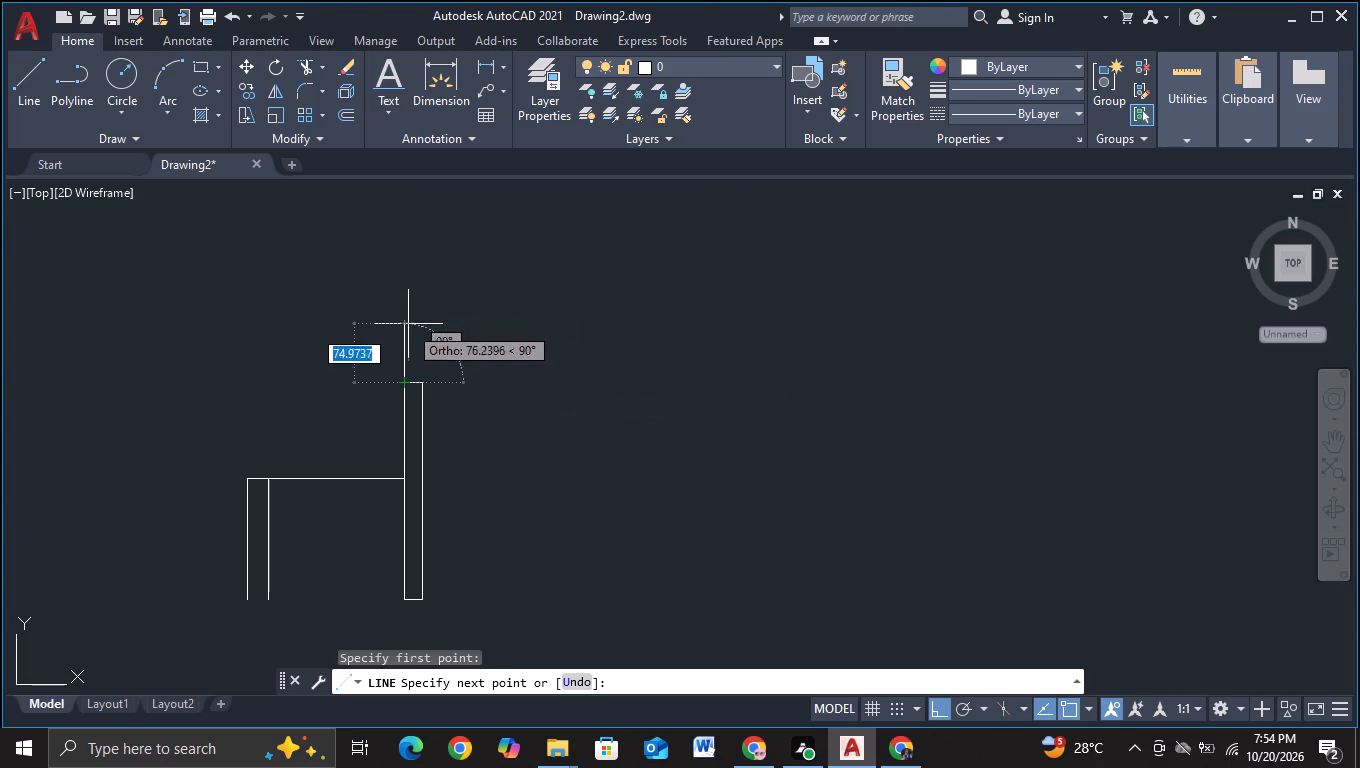
{"action": "left_click", "coordinate": [410, 340]}
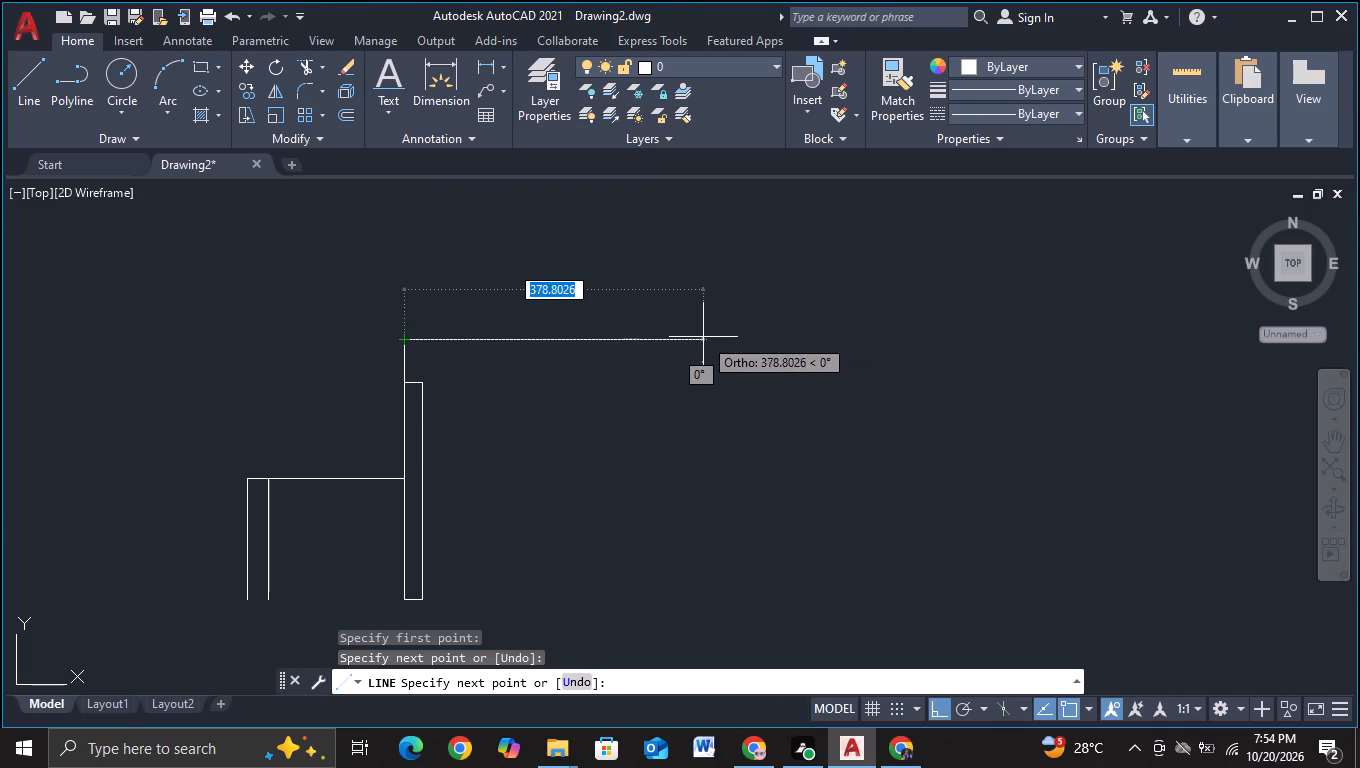
{"action": "left_click", "coordinate": [649, 333]}
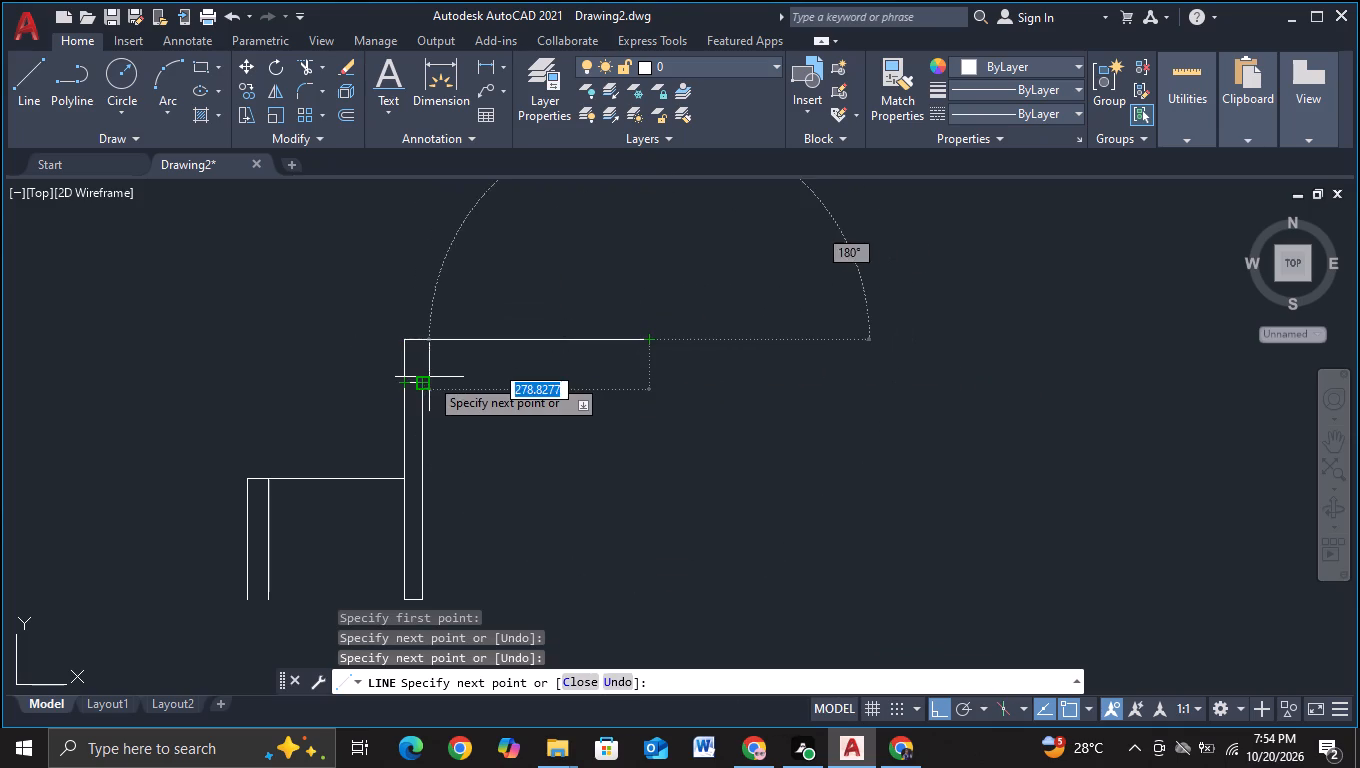
{"action": "left_click", "coordinate": [648, 382]}
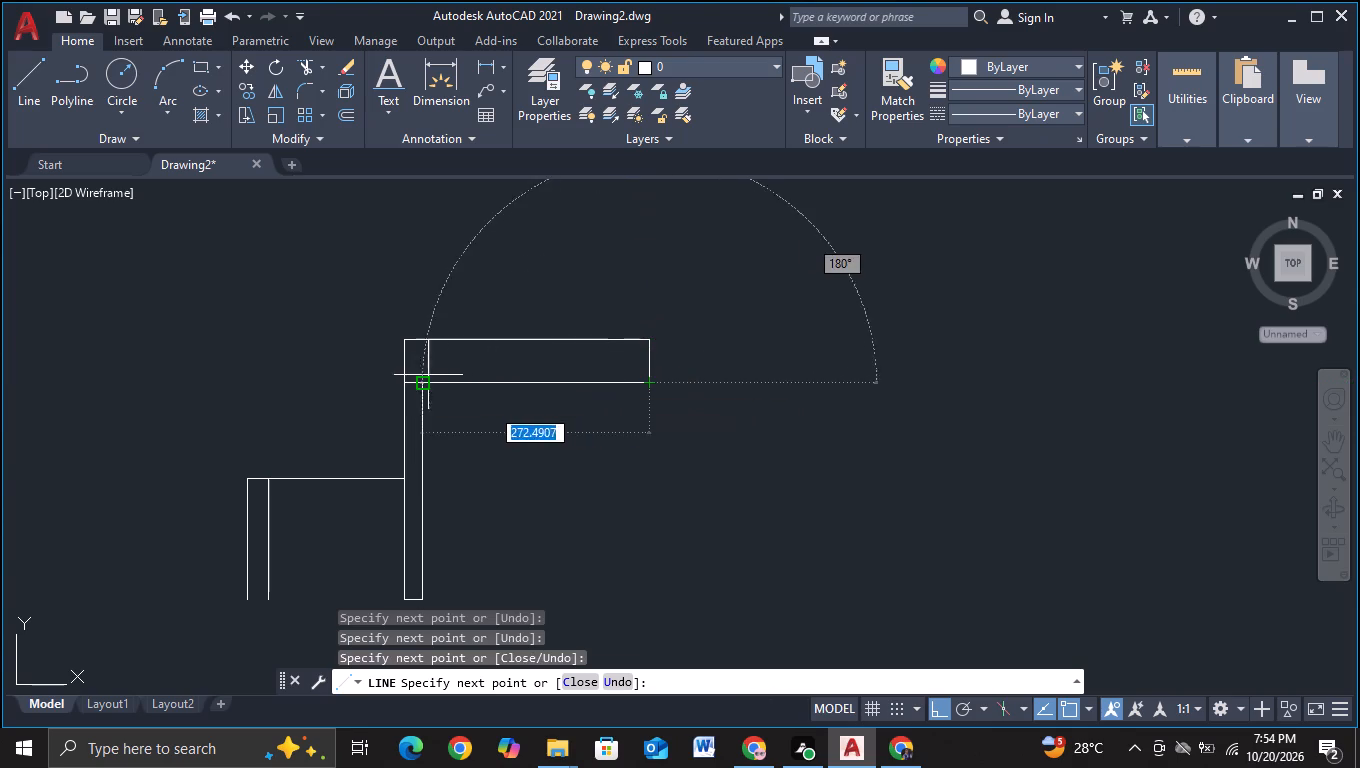
{"action": "left_click", "coordinate": [416, 374]}
{"action": "key", "text": "Escape"}
Draw a leg outline from the band's lower right corner: about 275 down, 37 across and 357 up.
{"action": "scroll", "coordinate": [630, 395], "scroll_direction": "down", "scroll_amount": 1}
{"action": "middle_click_drag", "start_coordinate": [625, 437], "coordinate": [521, 413]}
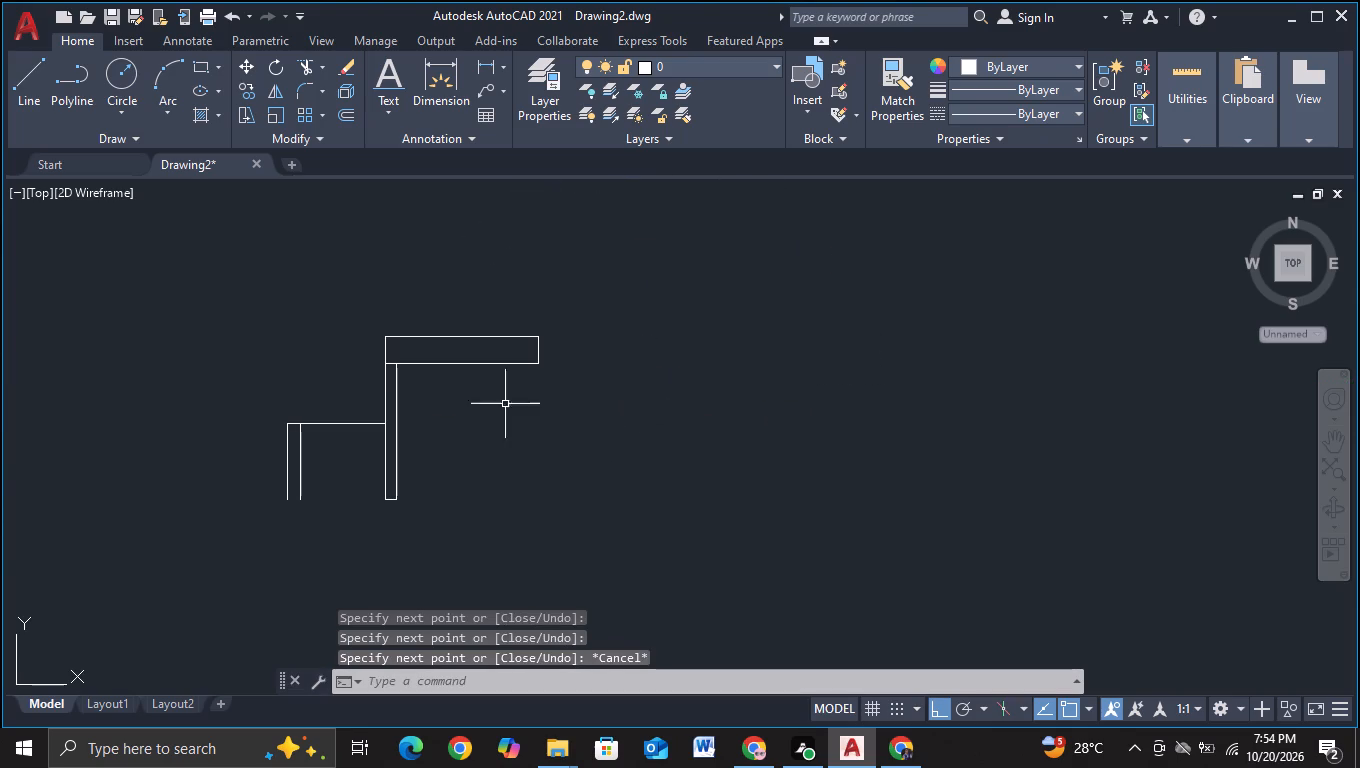
{"action": "left_click", "coordinate": [25, 100]}
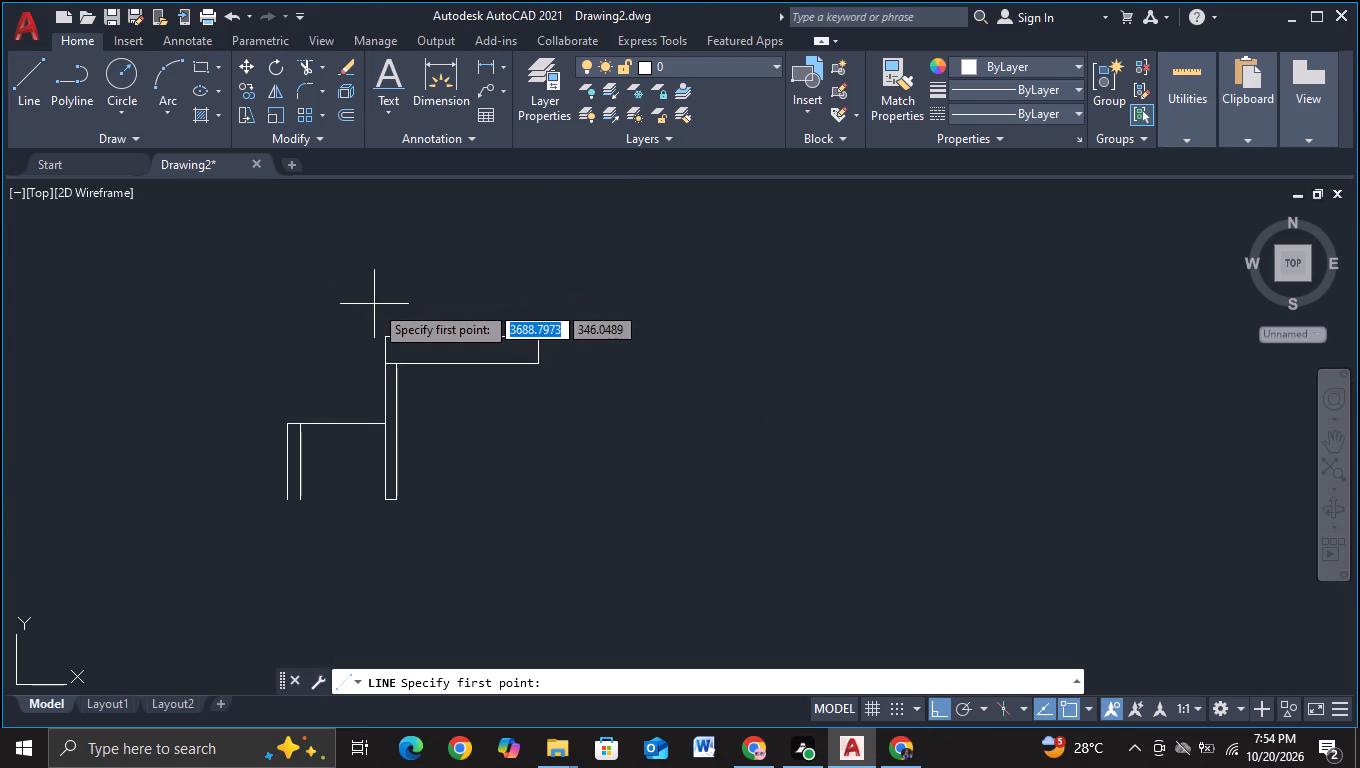
{"action": "scroll", "coordinate": [400, 305], "scroll_direction": "up", "scroll_amount": 1}
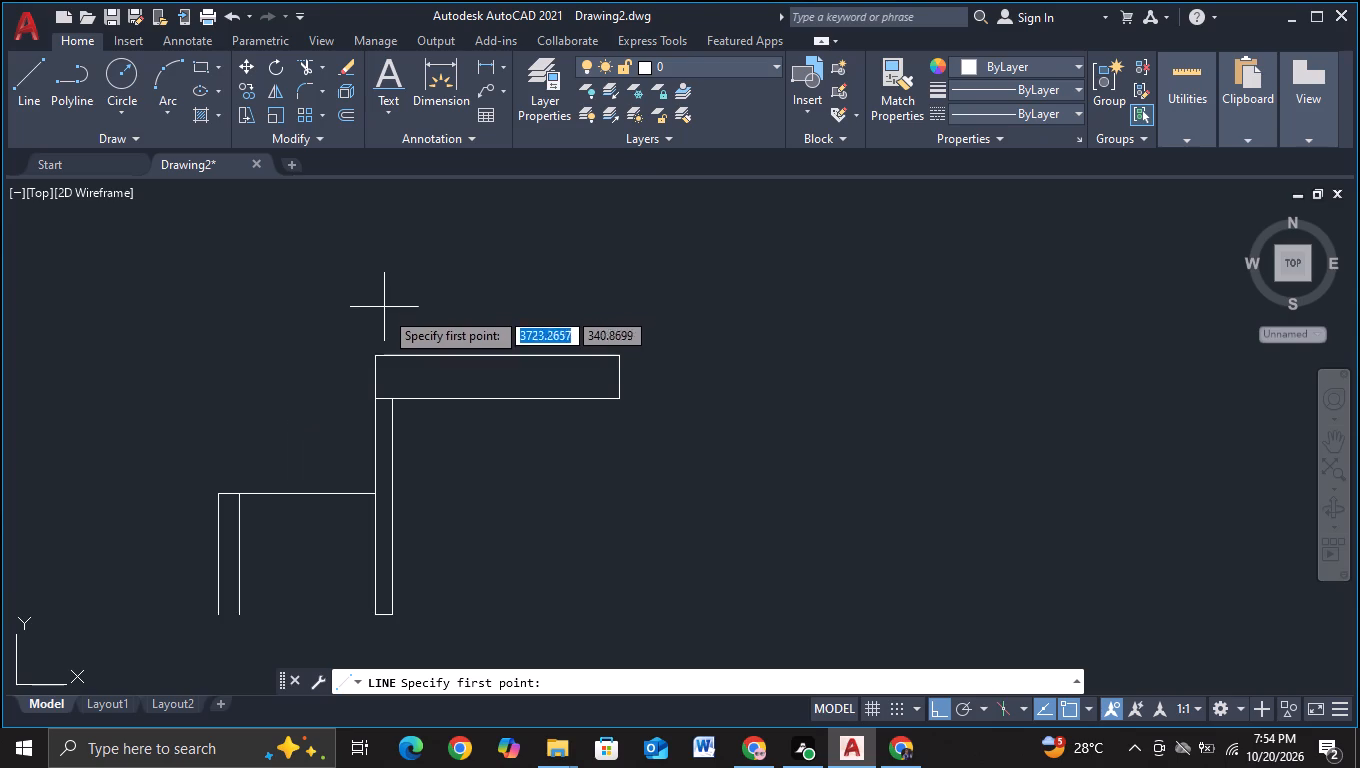
{"action": "middle_click_drag", "start_coordinate": [567, 303], "coordinate": [343, 267]}
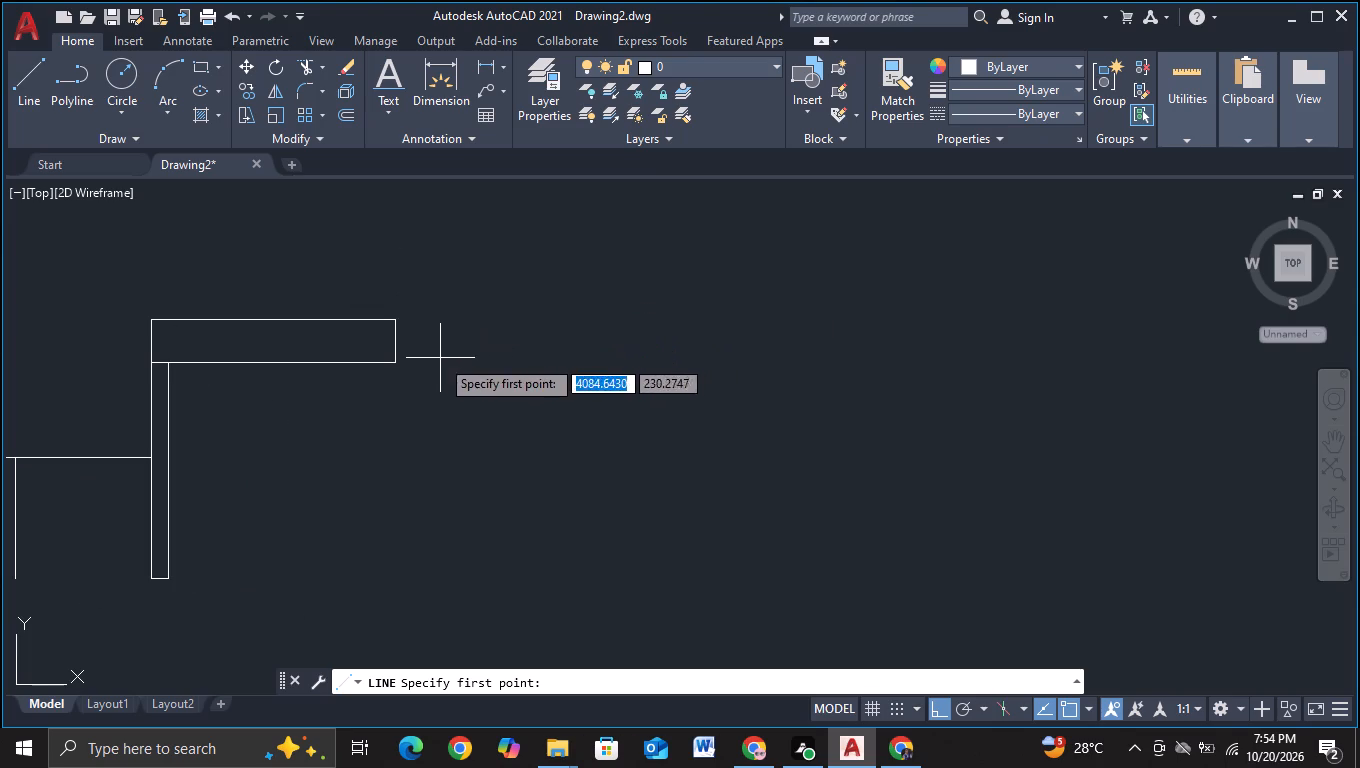
{"action": "left_click", "coordinate": [392, 372]}
{"action": "middle_click_drag", "start_coordinate": [328, 589], "coordinate": [369, 488]}
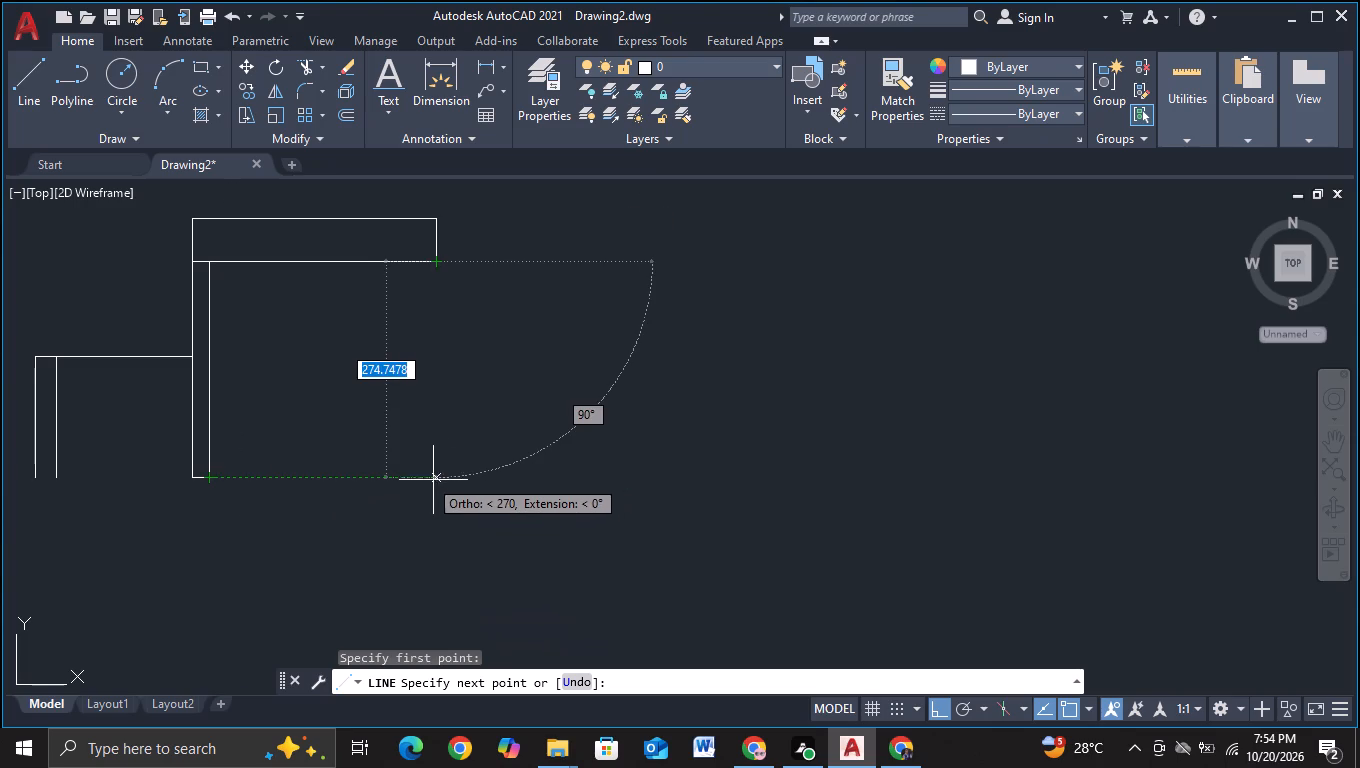
{"action": "left_click", "coordinate": [436, 479]}
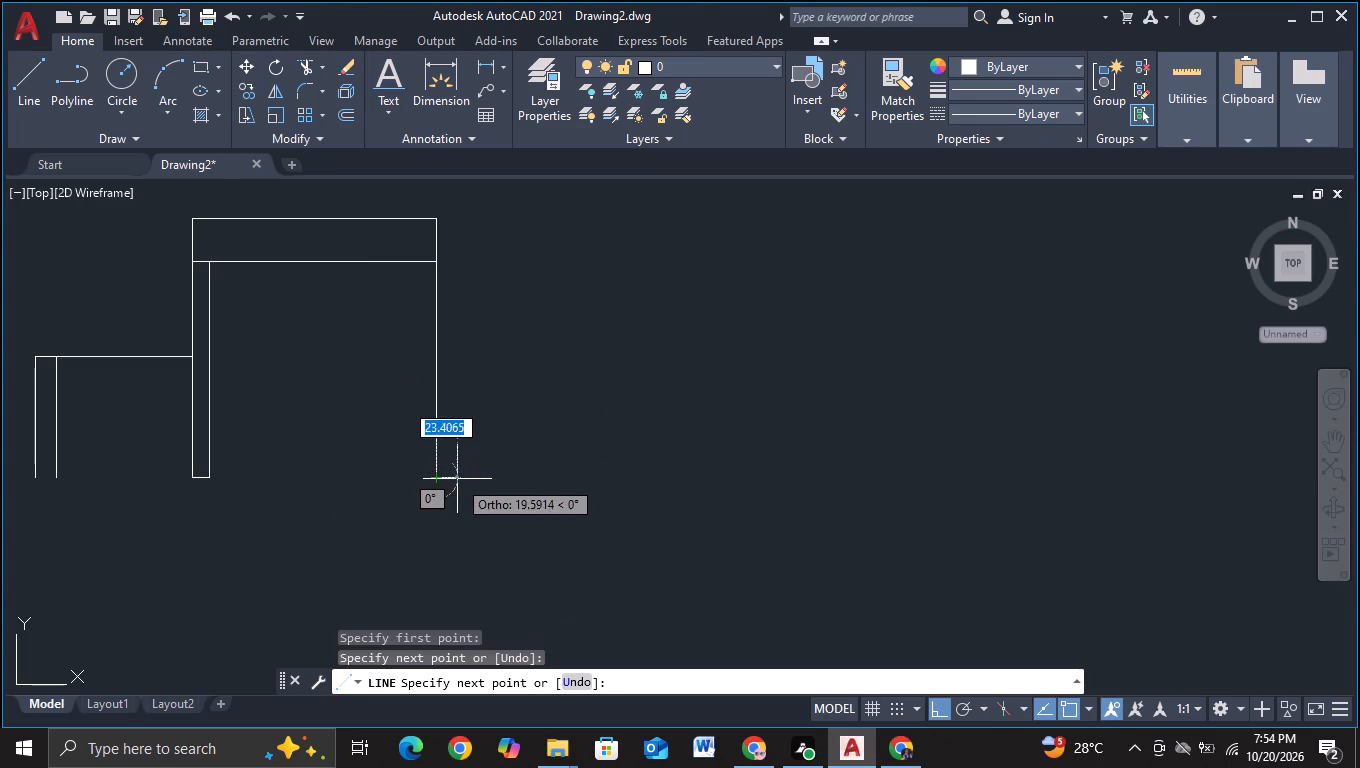
{"action": "left_click", "coordinate": [465, 477]}
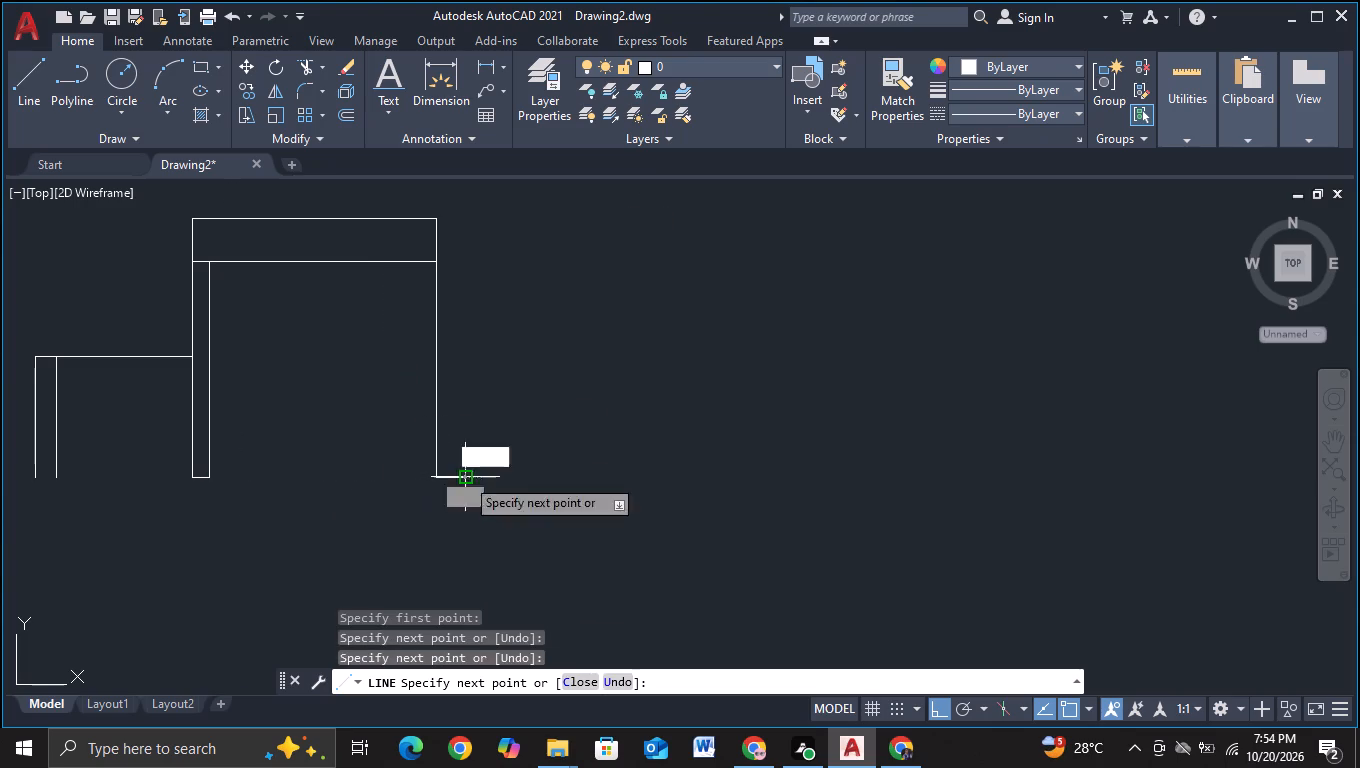
{"action": "middle_click_drag", "start_coordinate": [493, 303], "coordinate": [460, 438]}
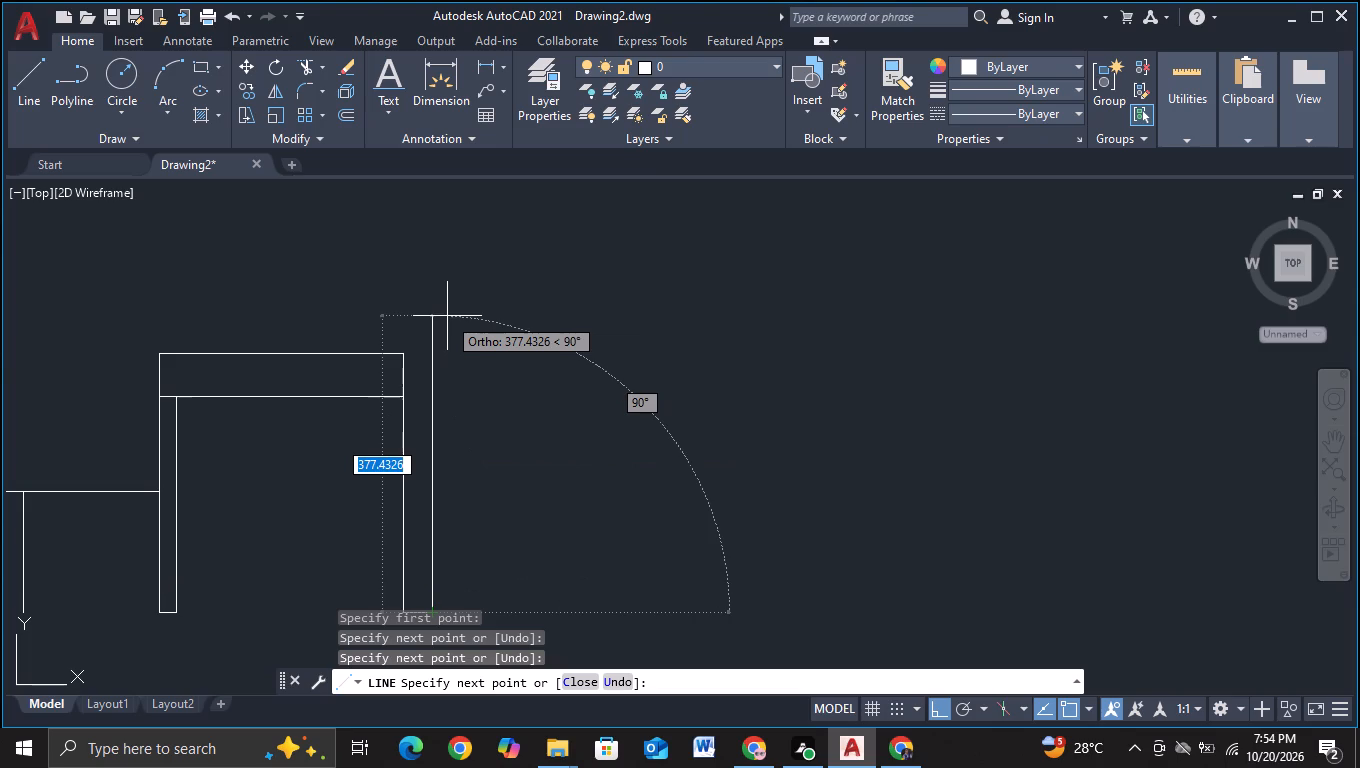
{"action": "left_click", "coordinate": [448, 332]}
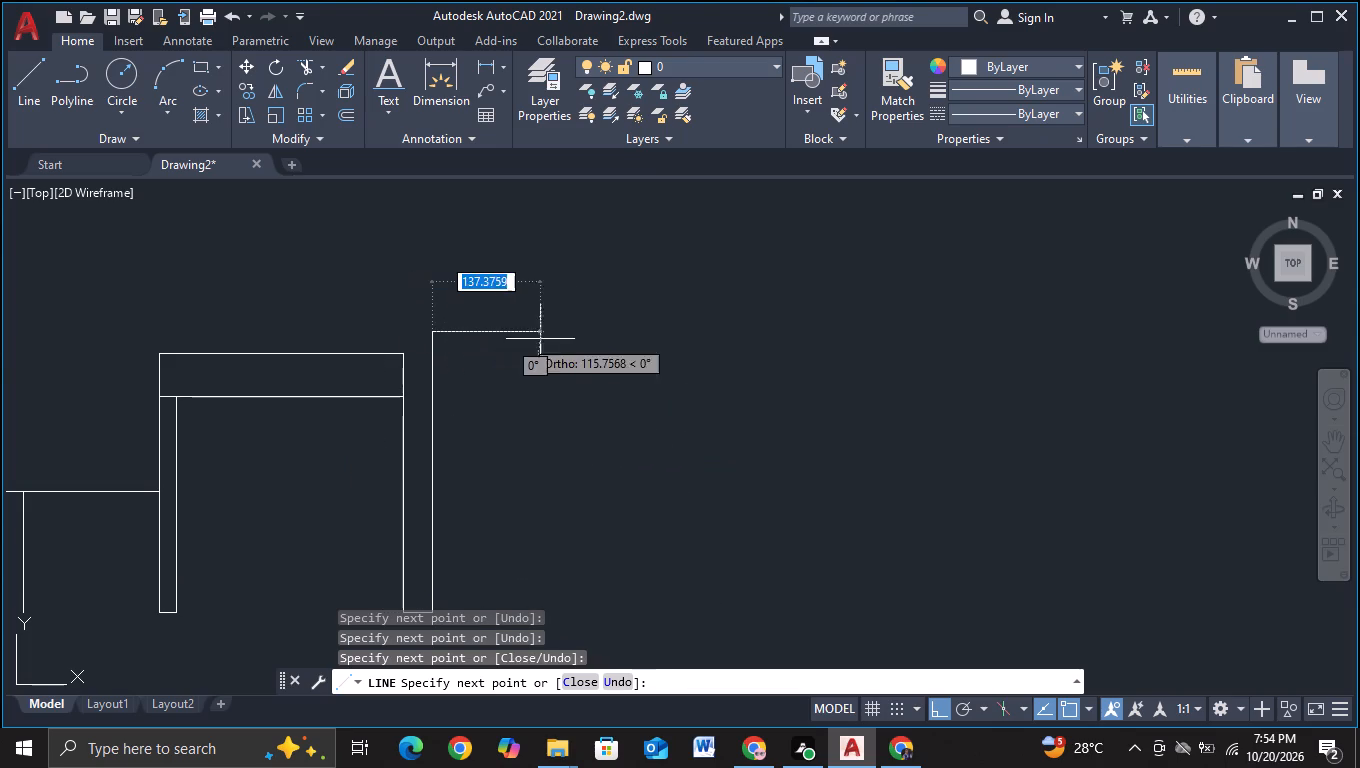
Continue with a horizontal line about 325 long rightward from the new leg's top.
{"action": "middle_click_drag", "start_coordinate": [583, 341], "coordinate": [457, 329]}
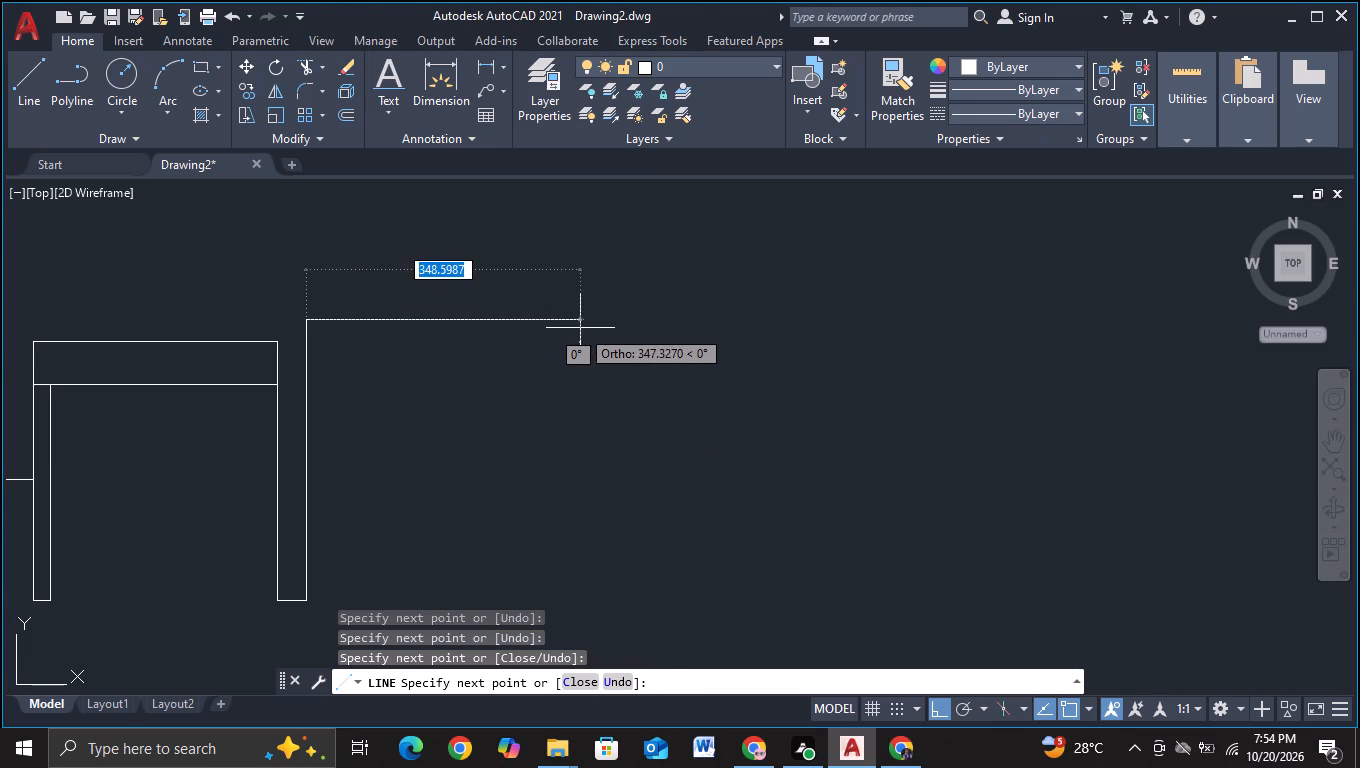
{"action": "left_click", "coordinate": [562, 328]}
{"action": "key", "text": "Escape"}
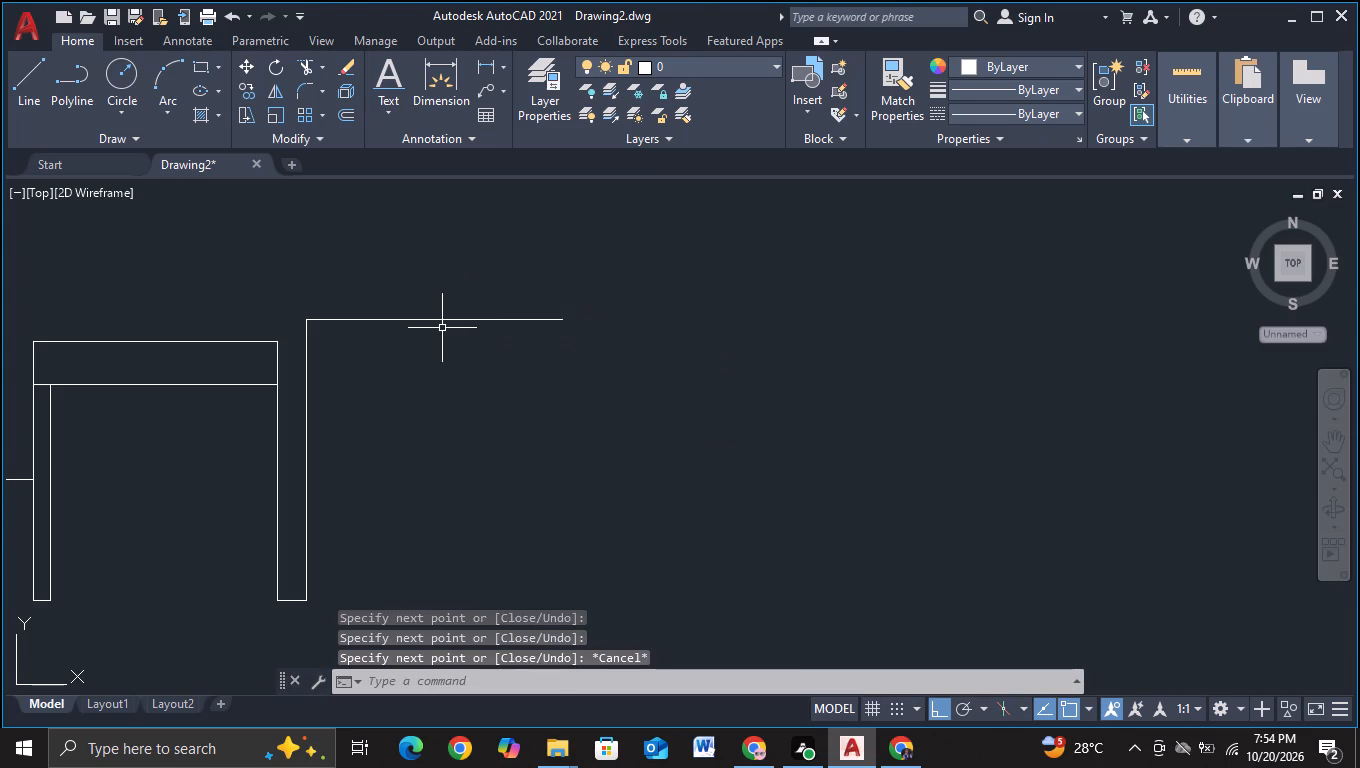
Close the leg's top with lines about 27 up from the band's upper right corner and 37 across to the leg's other side.
{"action": "scroll", "coordinate": [433, 328], "scroll_direction": "down", "scroll_amount": 2}
{"action": "middle_click_drag", "start_coordinate": [445, 373], "coordinate": [582, 389]}
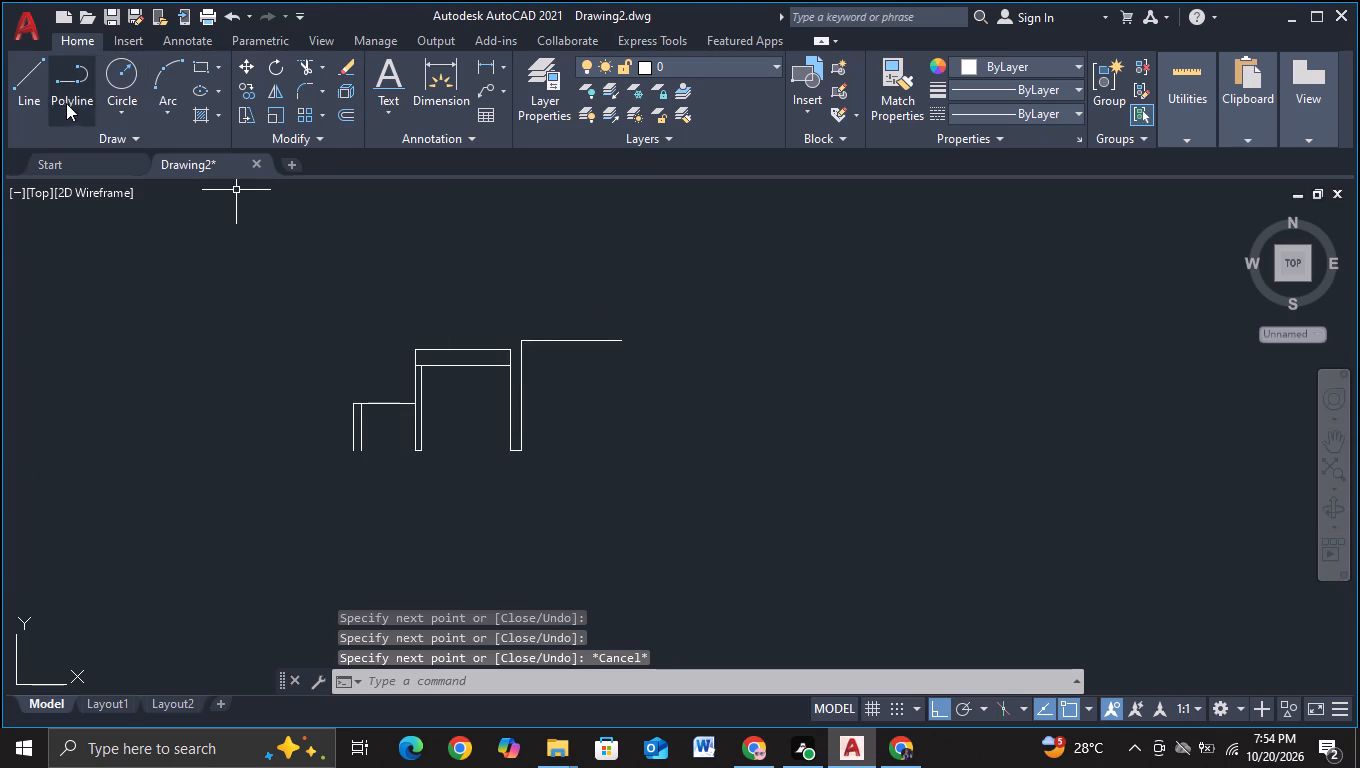
{"action": "left_click", "coordinate": [12, 78]}
{"action": "scroll", "coordinate": [406, 235], "scroll_direction": "up", "scroll_amount": 1}
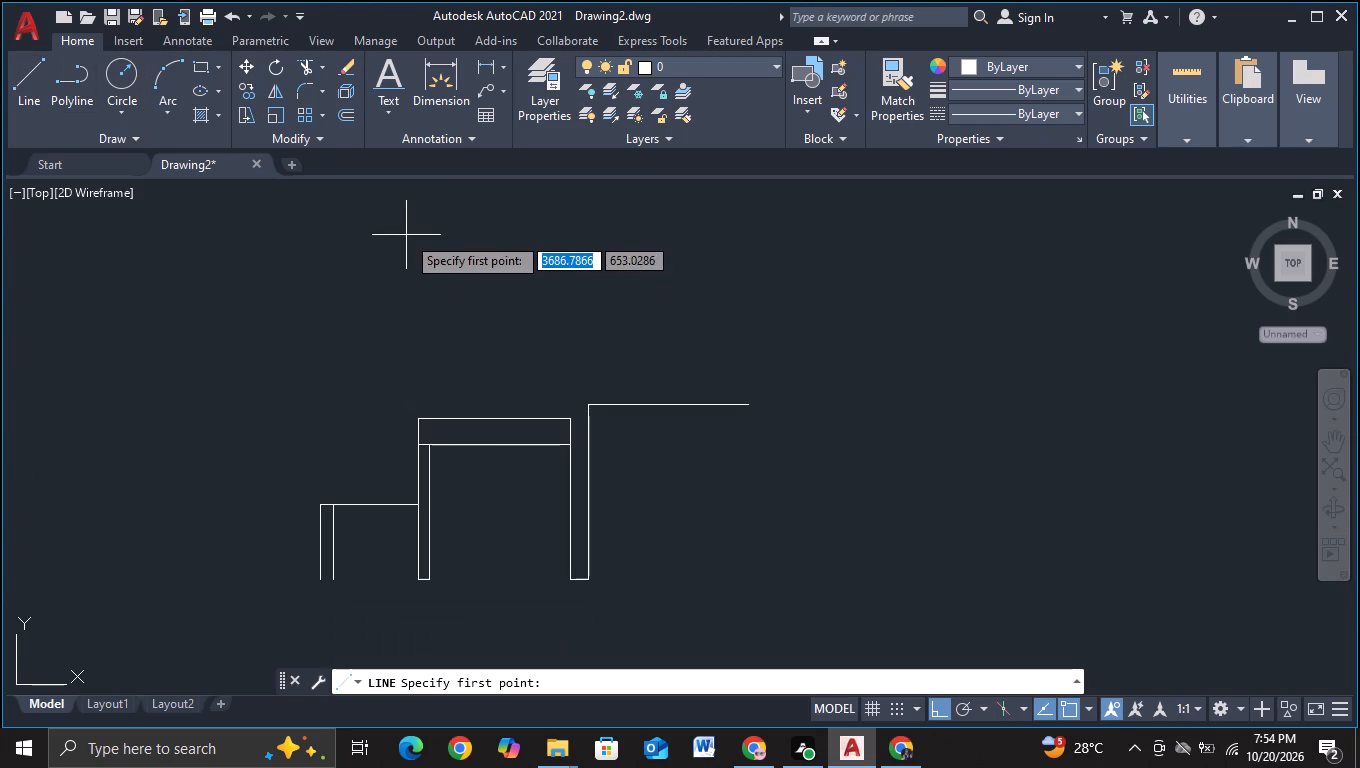
{"action": "scroll", "coordinate": [433, 297], "scroll_direction": "up", "scroll_amount": 1}
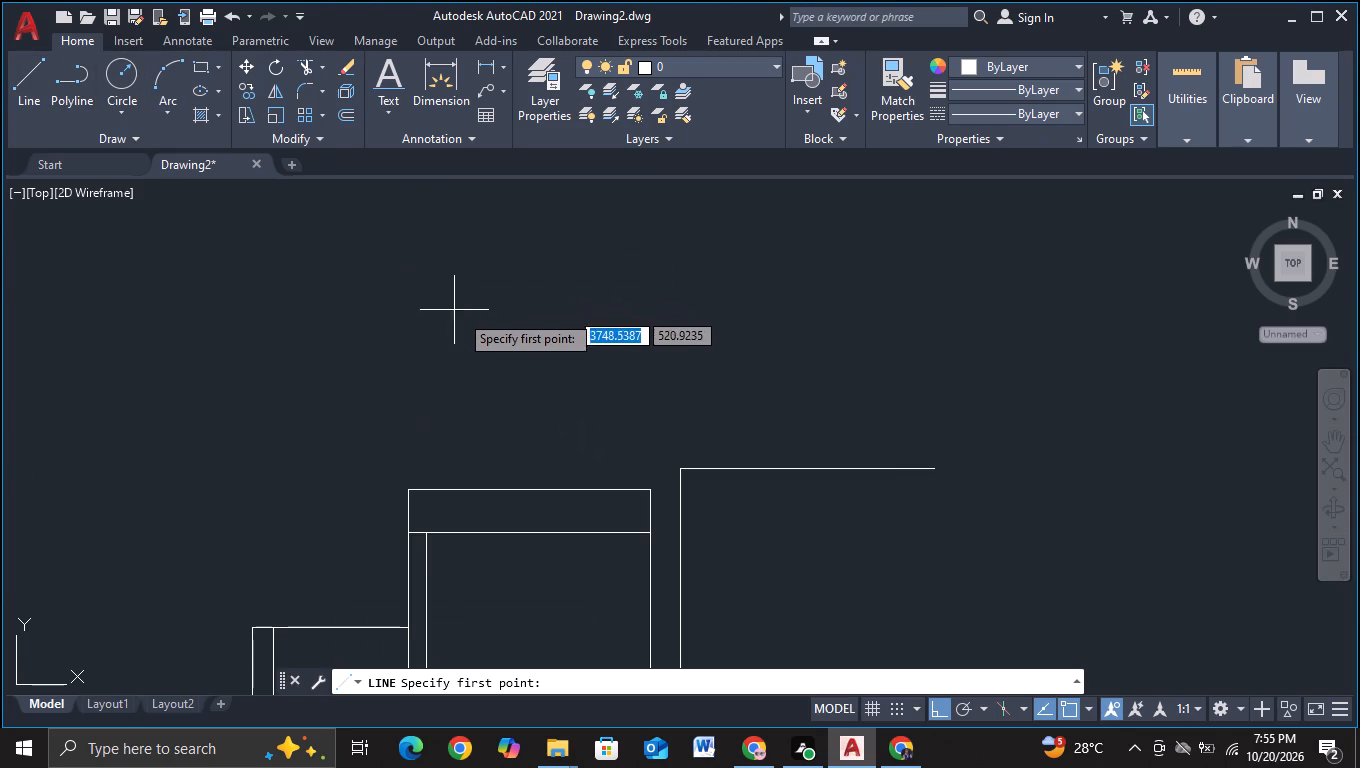
{"action": "middle_click_drag", "start_coordinate": [457, 317], "coordinate": [352, 296]}
{"action": "left_click", "coordinate": [549, 468]}
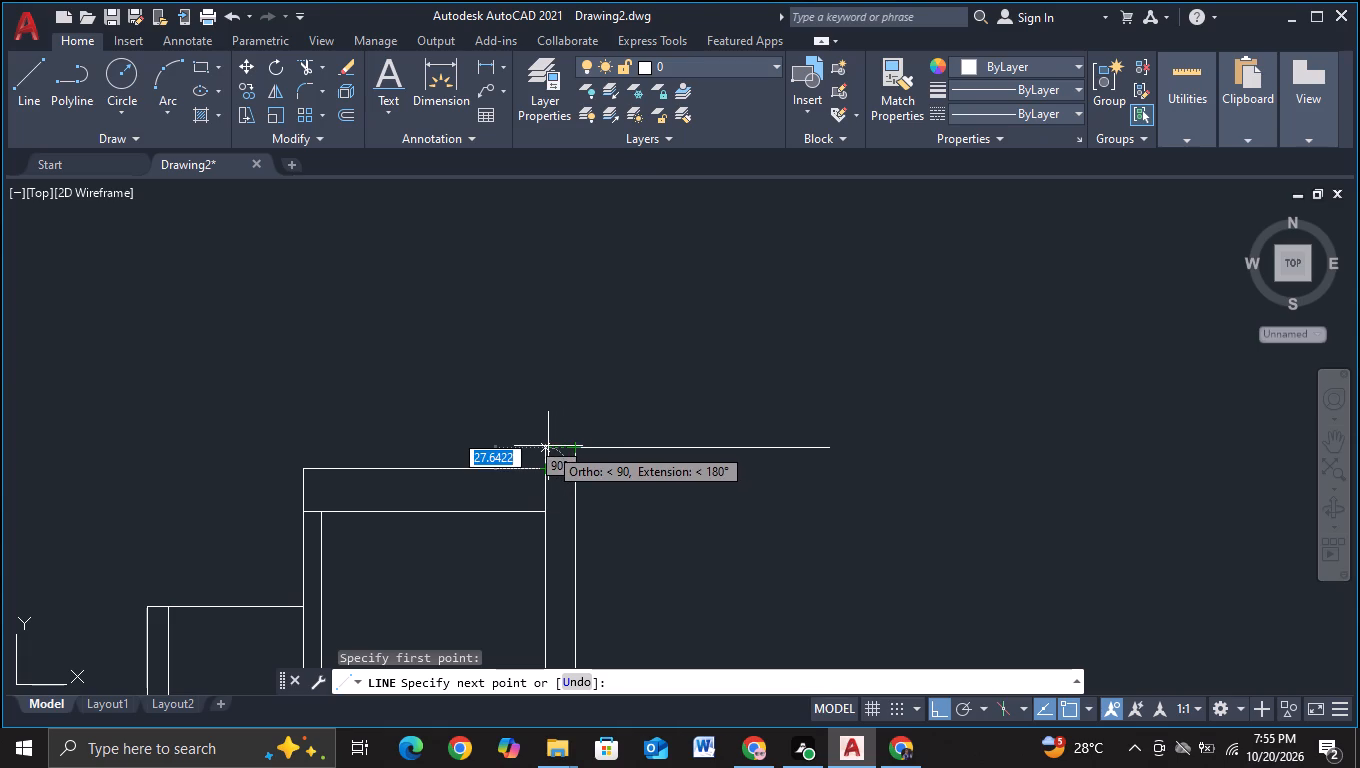
{"action": "left_click", "coordinate": [546, 448]}
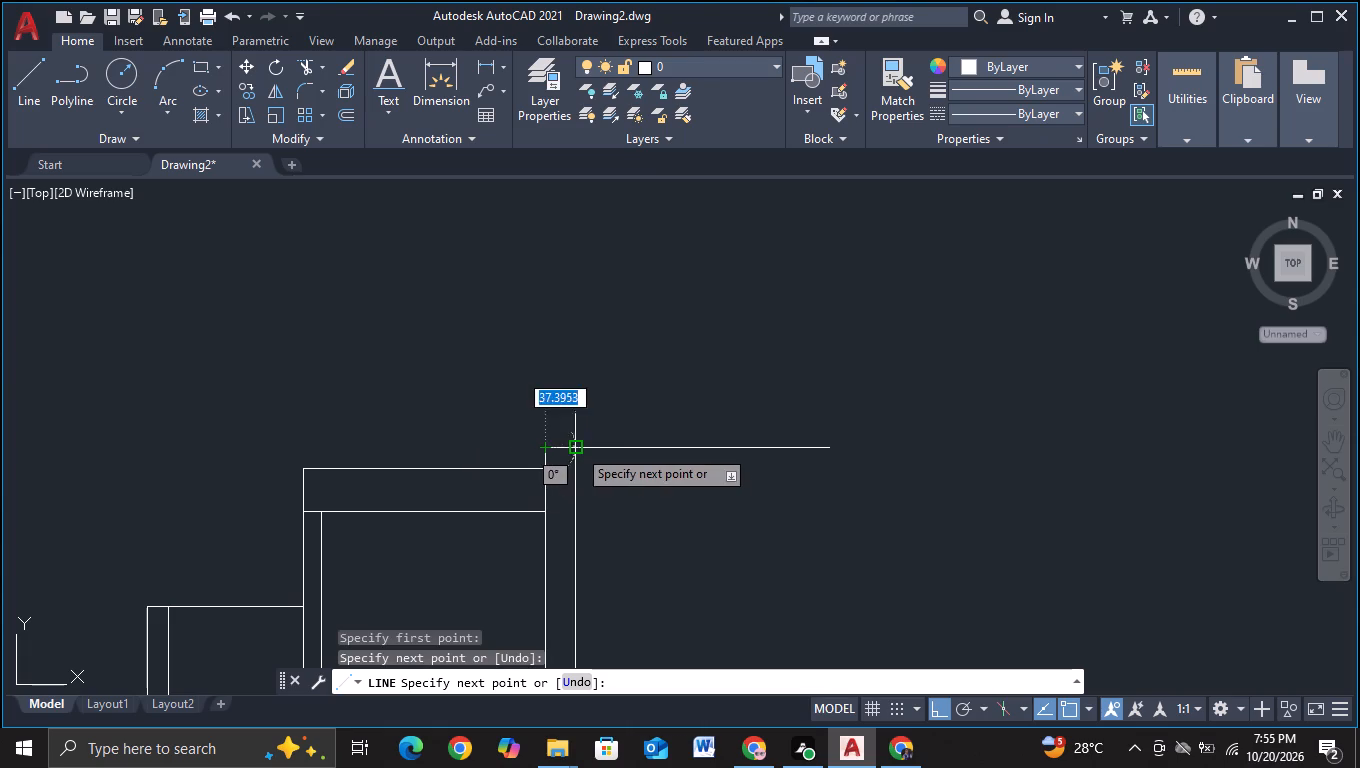
{"action": "left_click", "coordinate": [577, 448]}
{"action": "key", "text": "Escape"}
Trim away the short horizontal segment between the band and the narrow strip beneath its left end.
{"action": "scroll", "coordinate": [694, 543], "scroll_direction": "down", "scroll_amount": 1}
{"action": "middle_click_drag", "start_coordinate": [694, 543], "coordinate": [656, 333]}
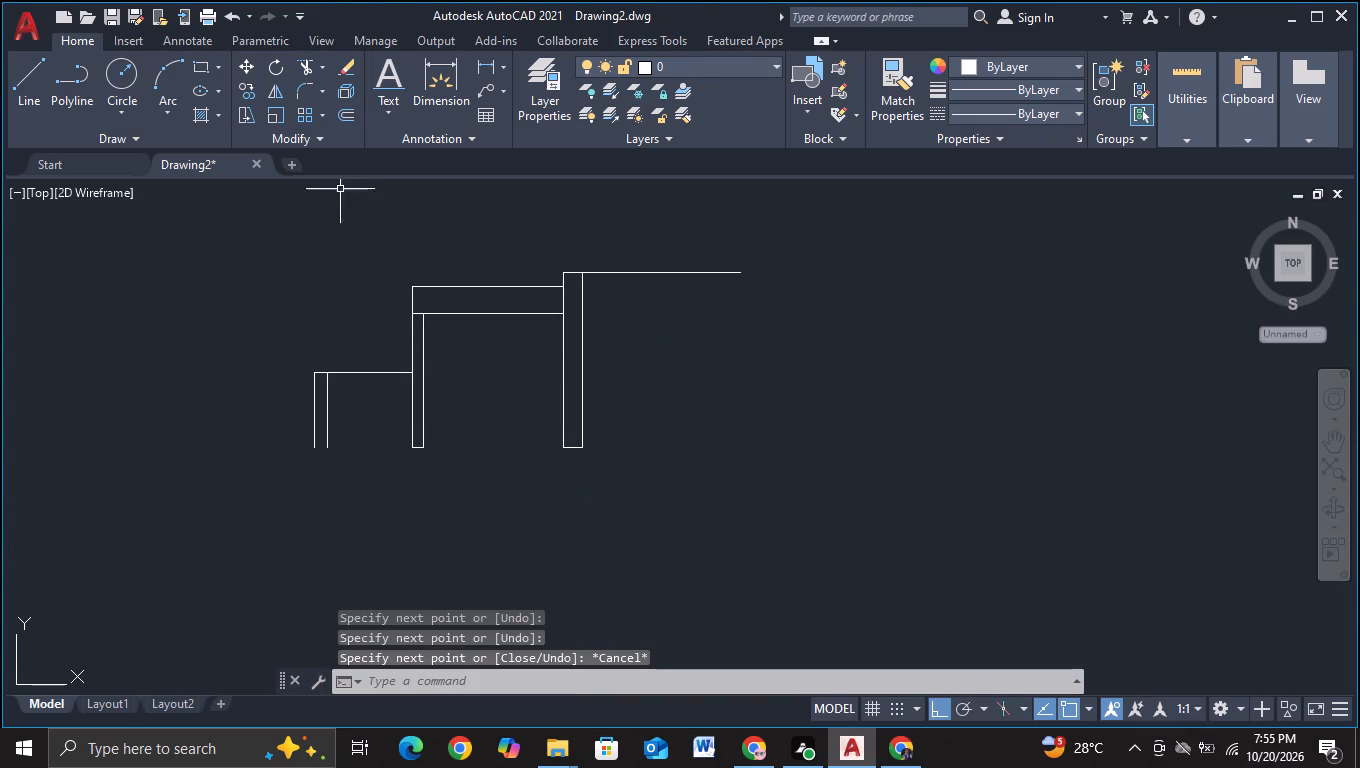
{"action": "left_click", "coordinate": [300, 67]}
{"action": "scroll", "coordinate": [400, 321], "scroll_direction": "up", "scroll_amount": 1}
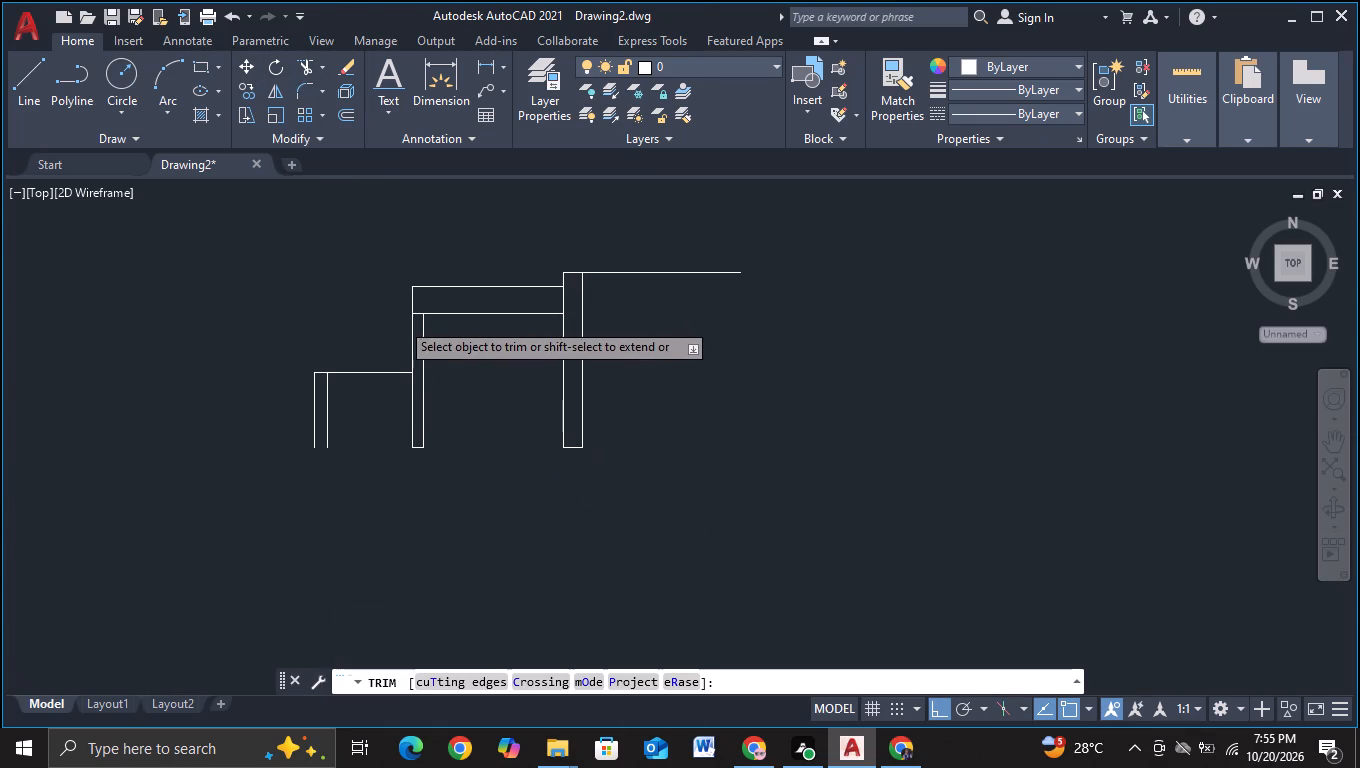
{"action": "scroll", "coordinate": [402, 321], "scroll_direction": "up", "scroll_amount": 1}
{"action": "left_click", "coordinate": [436, 297]}
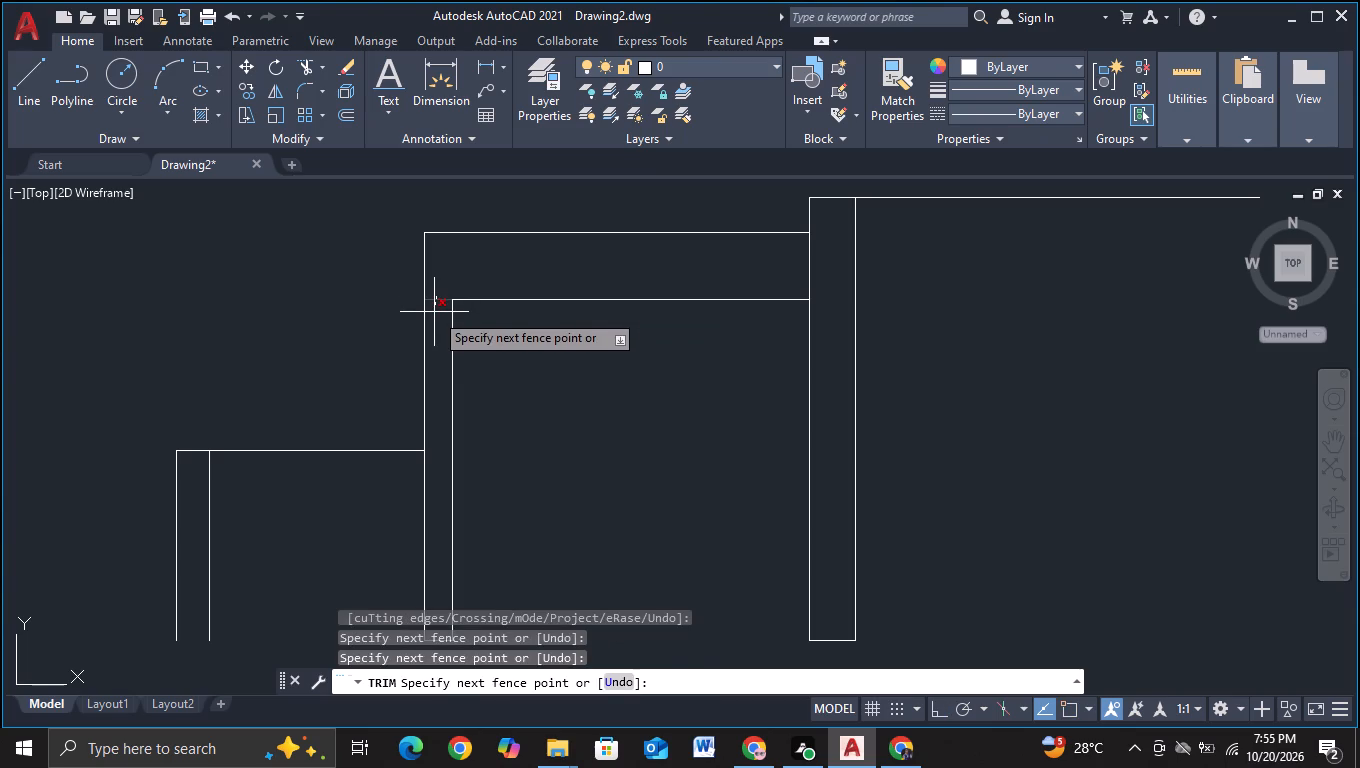
{"action": "left_click", "coordinate": [434, 312]}
{"action": "key", "text": "Escape"}
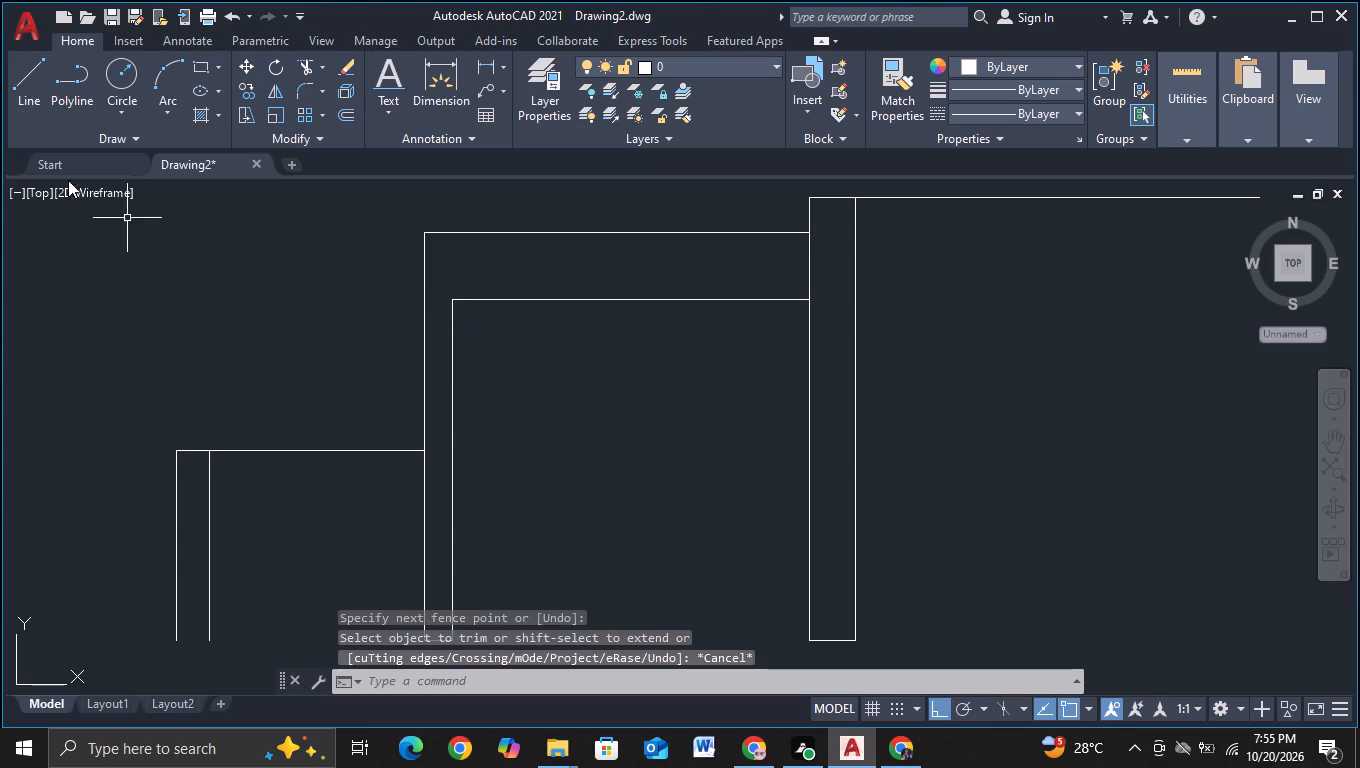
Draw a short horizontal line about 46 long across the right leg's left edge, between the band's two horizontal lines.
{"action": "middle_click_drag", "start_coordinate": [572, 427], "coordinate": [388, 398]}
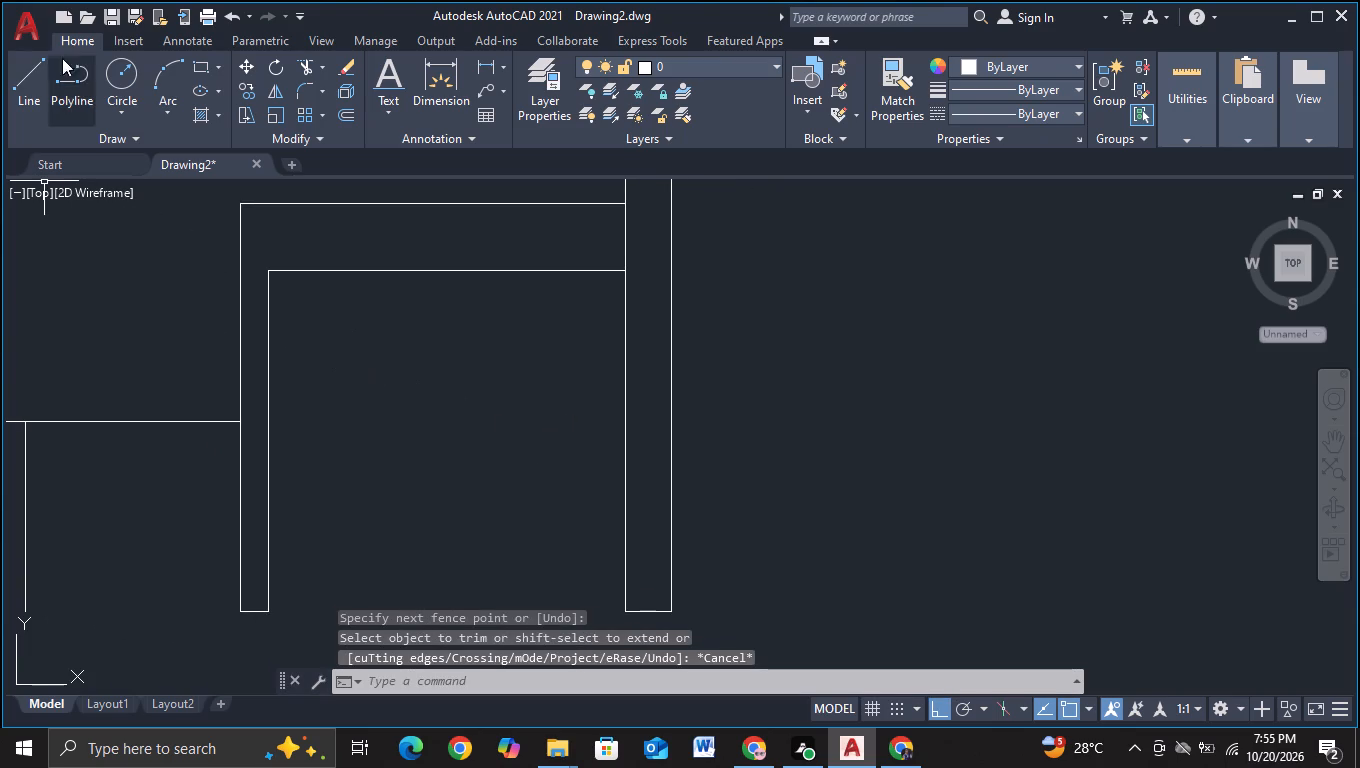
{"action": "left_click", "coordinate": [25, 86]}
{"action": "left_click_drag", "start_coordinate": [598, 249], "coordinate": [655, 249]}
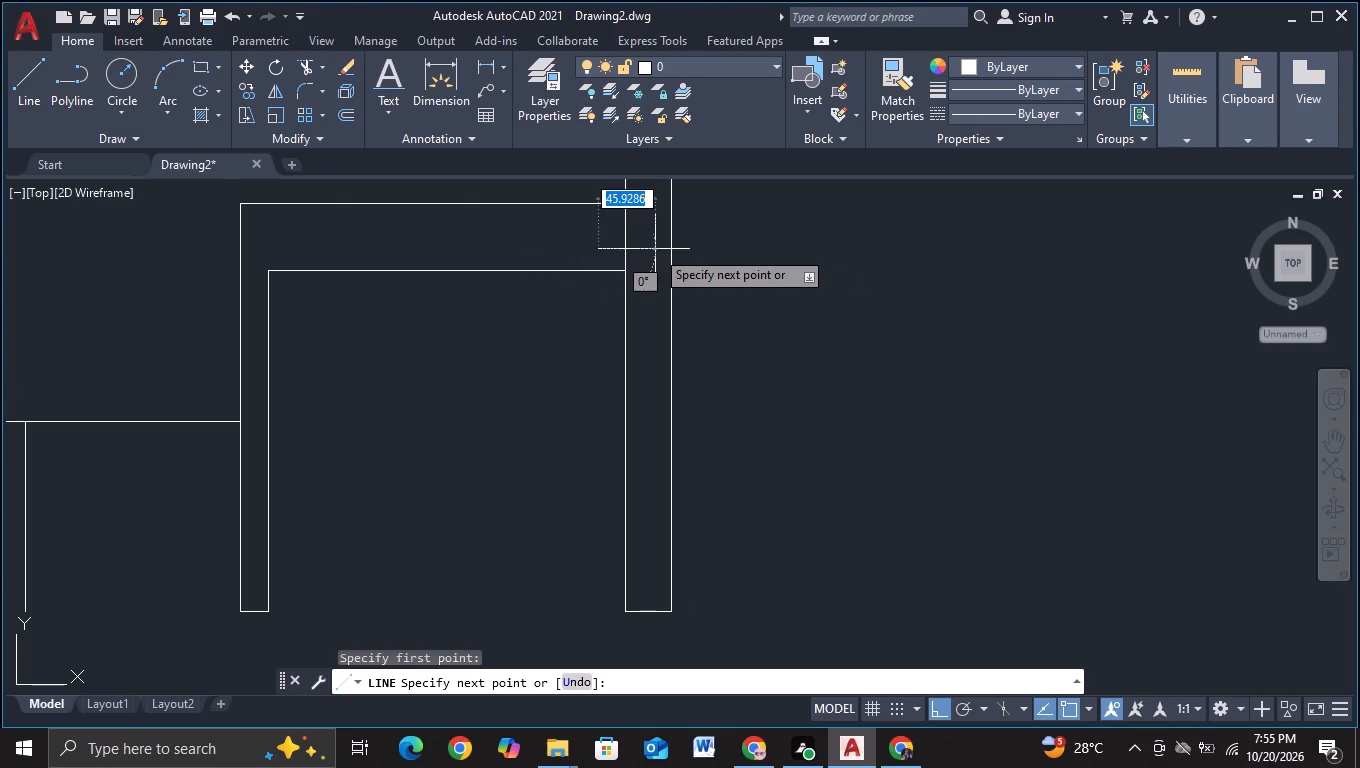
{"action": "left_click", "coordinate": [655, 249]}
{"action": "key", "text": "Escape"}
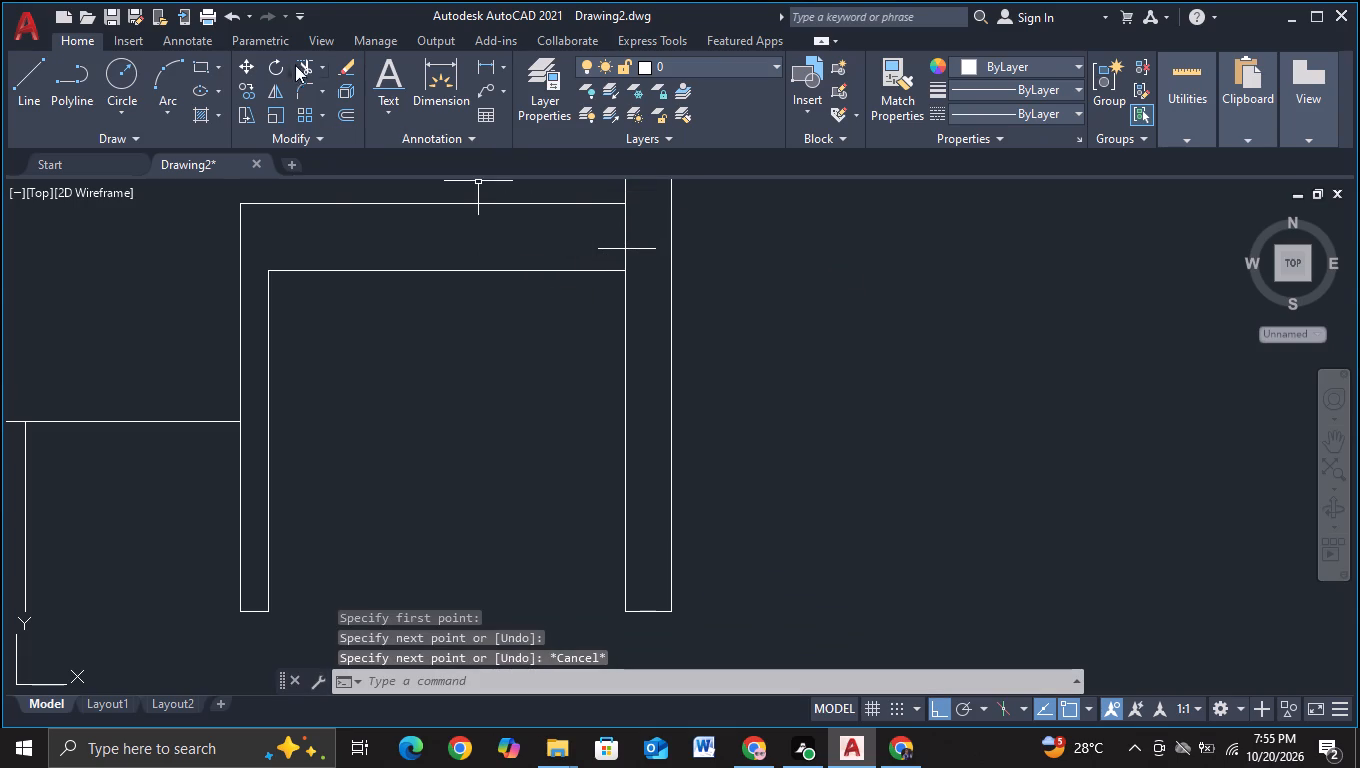
Trim off the short crossing line and the right leg's left edge segment between the band's upper and lower lines.
{"action": "left_click", "coordinate": [302, 65]}
{"action": "left_click_drag", "start_coordinate": [611, 244], "coordinate": [612, 266]}
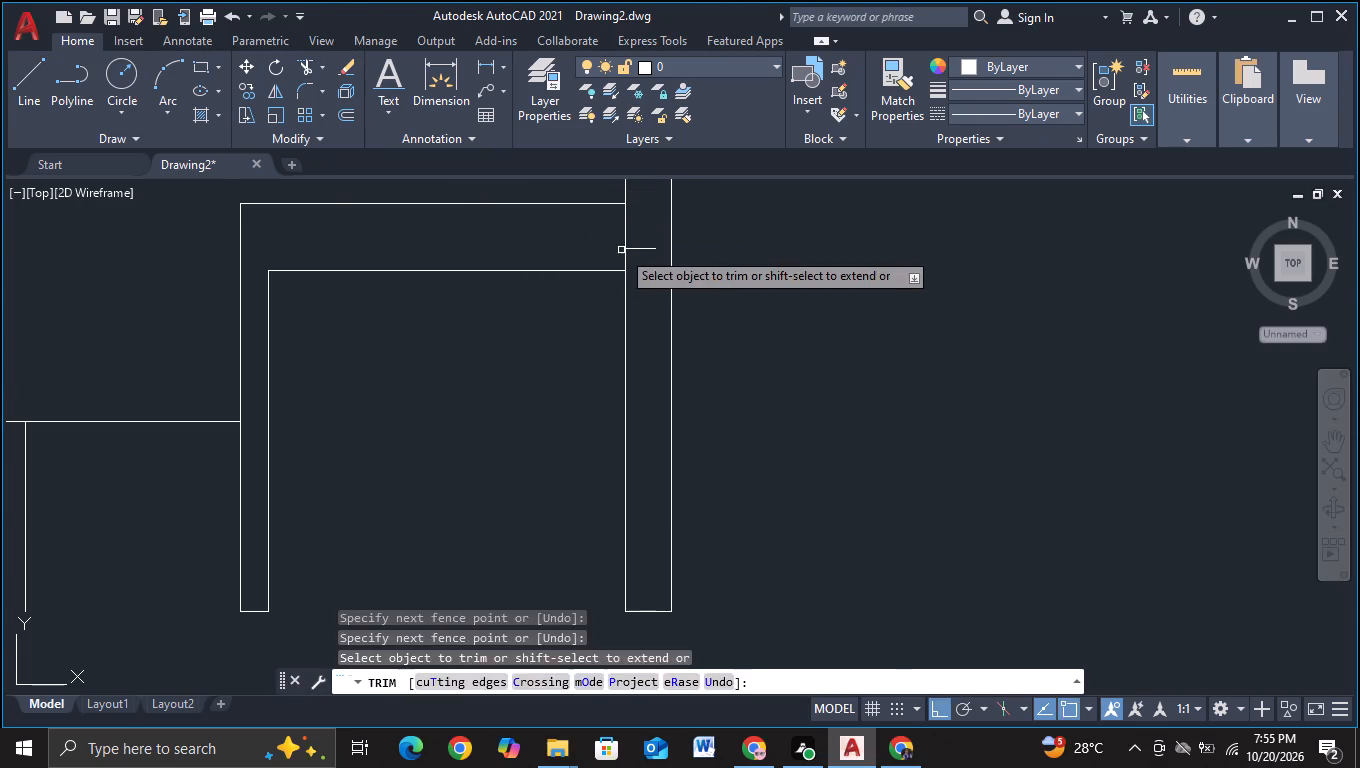
{"action": "left_click_drag", "start_coordinate": [621, 250], "coordinate": [653, 250]}
{"action": "left_click_drag", "start_coordinate": [641, 240], "coordinate": [641, 267]}
{"action": "left_click_drag", "start_coordinate": [640, 224], "coordinate": [603, 223]}
{"action": "scroll", "coordinate": [616, 230], "scroll_direction": "down", "scroll_amount": 1}
{"action": "middle_click_drag", "start_coordinate": [790, 280], "coordinate": [643, 364]}
{"action": "key", "text": "Escape"}
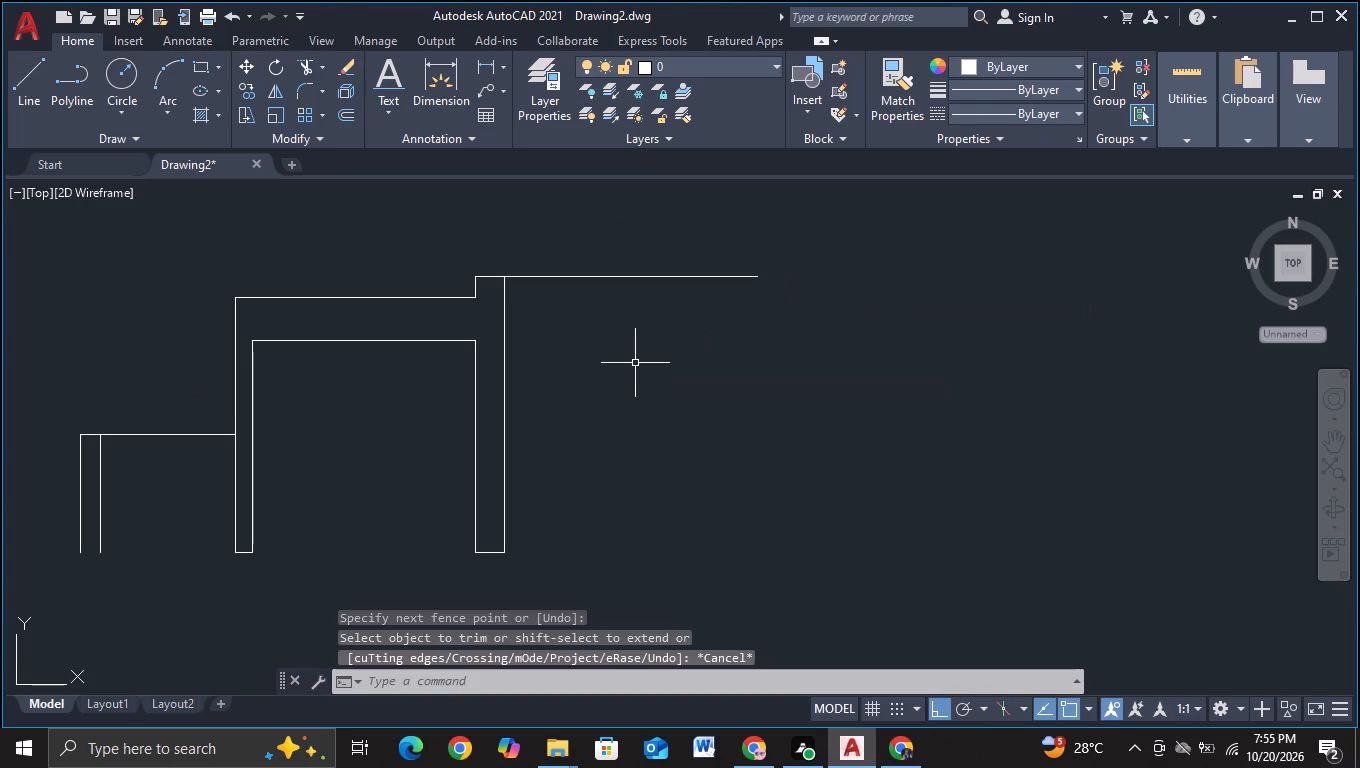
Draw a leg from the top line's free end: about 357 down, 28 across toward the figure, and 494 back up past the top line.
{"action": "left_click", "coordinate": [31, 93]}
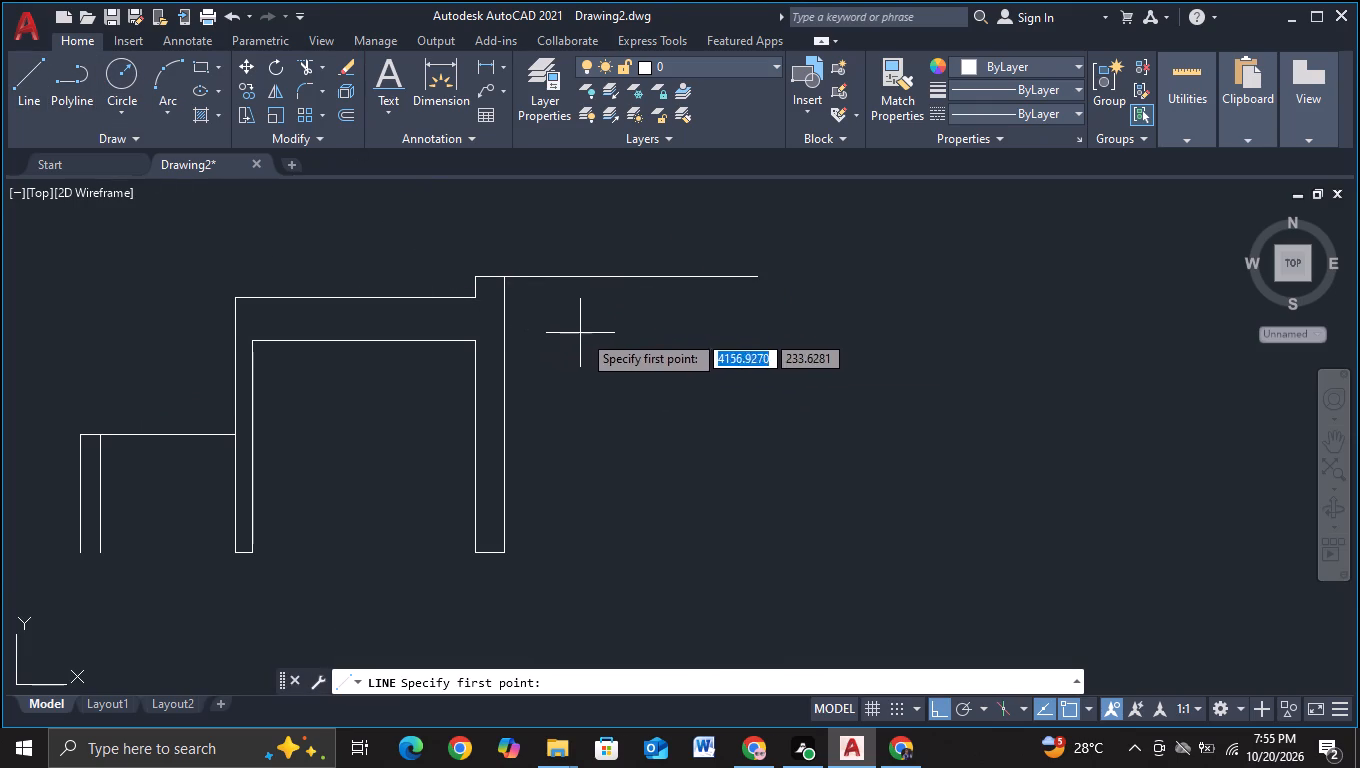
{"action": "left_click", "coordinate": [762, 278]}
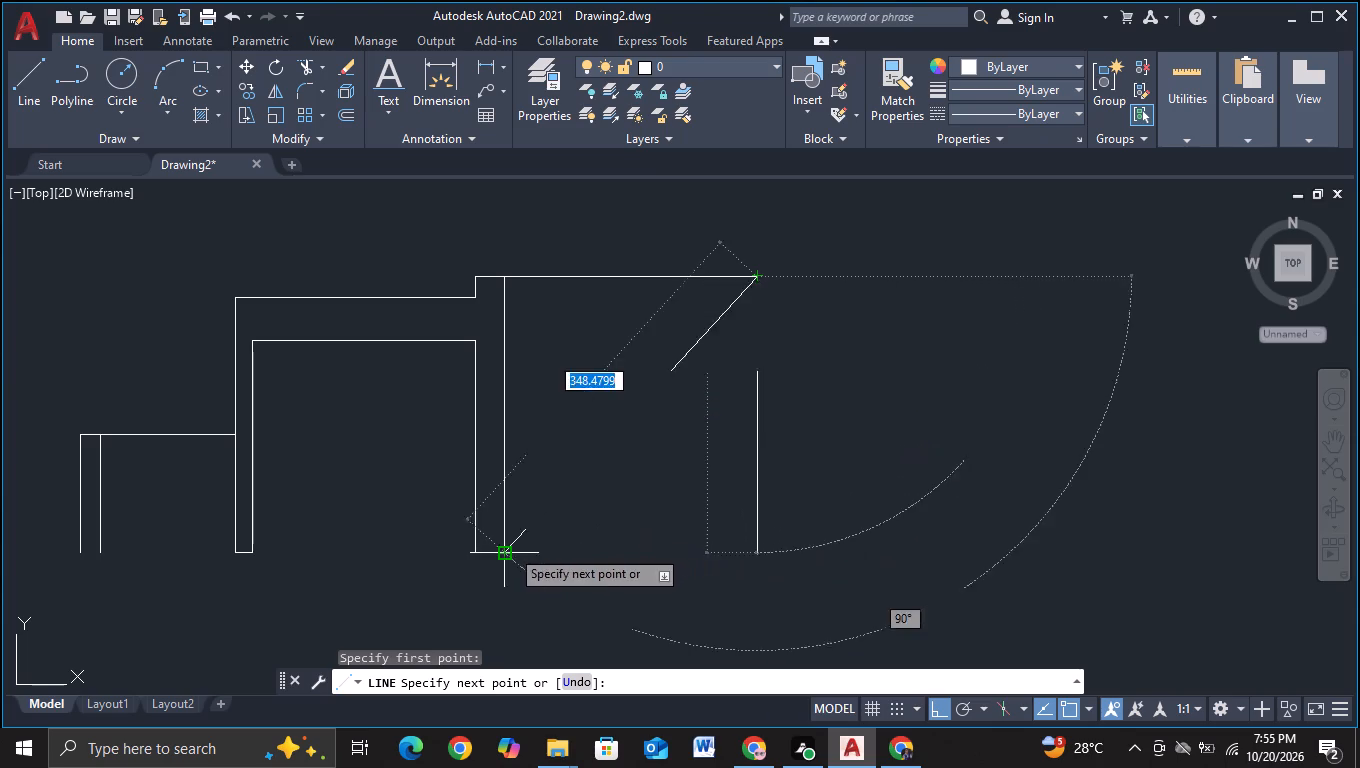
{"action": "left_click", "coordinate": [757, 554]}
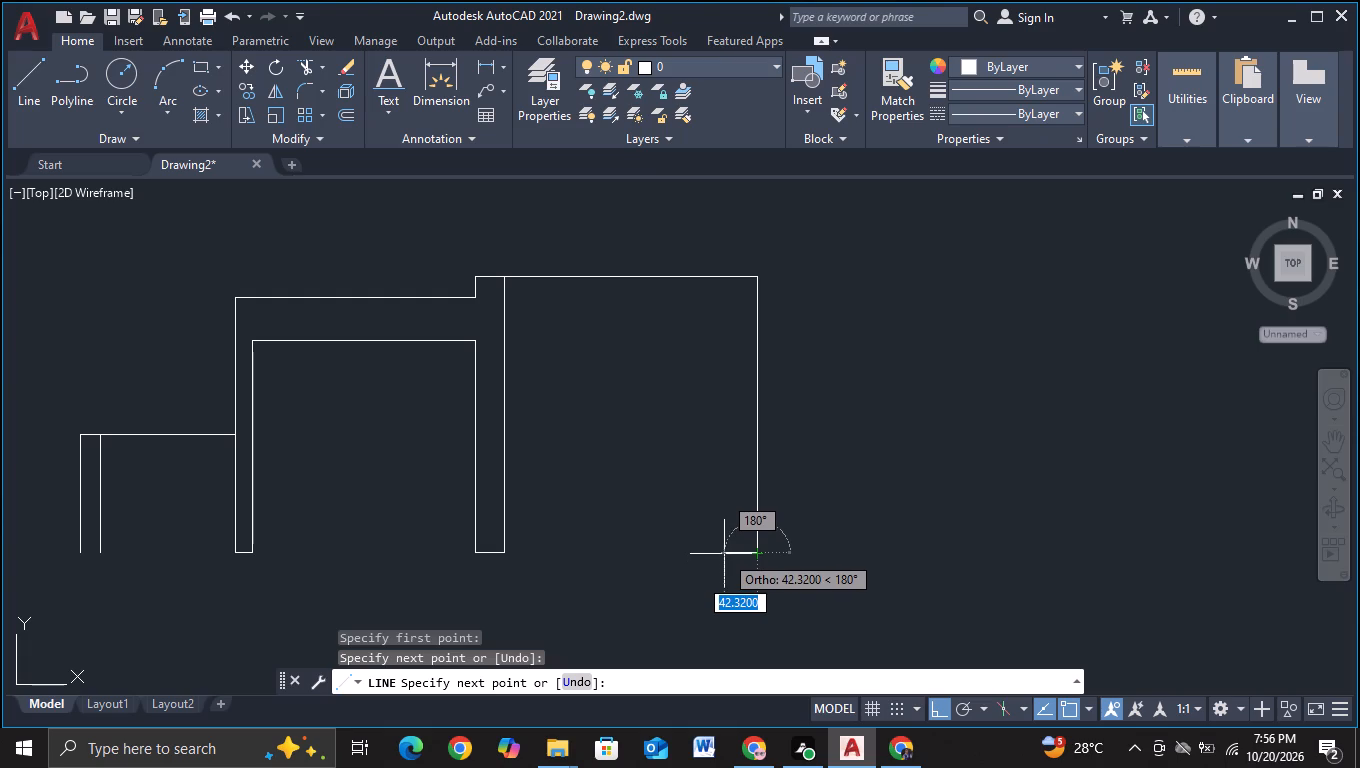
{"action": "scroll", "coordinate": [724, 553], "scroll_direction": "up", "scroll_amount": 1}
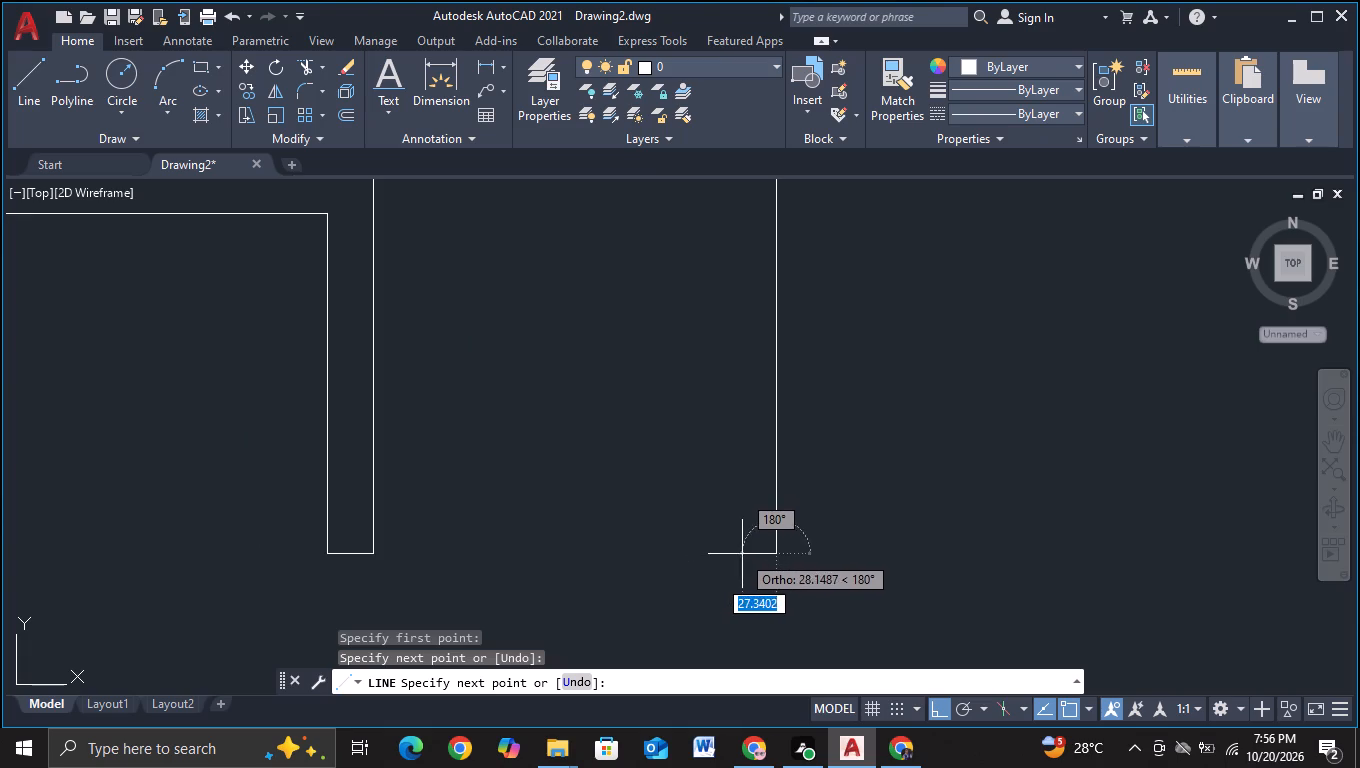
{"action": "left_click", "coordinate": [742, 554]}
{"action": "middle_click_drag", "start_coordinate": [734, 451], "coordinate": [695, 666]}
{"action": "middle_click_drag", "start_coordinate": [680, 424], "coordinate": [663, 340]}
{"action": "scroll", "coordinate": [662, 338], "scroll_direction": "down", "scroll_amount": 2}
{"action": "middle_click_drag", "start_coordinate": [662, 338], "coordinate": [655, 478]}
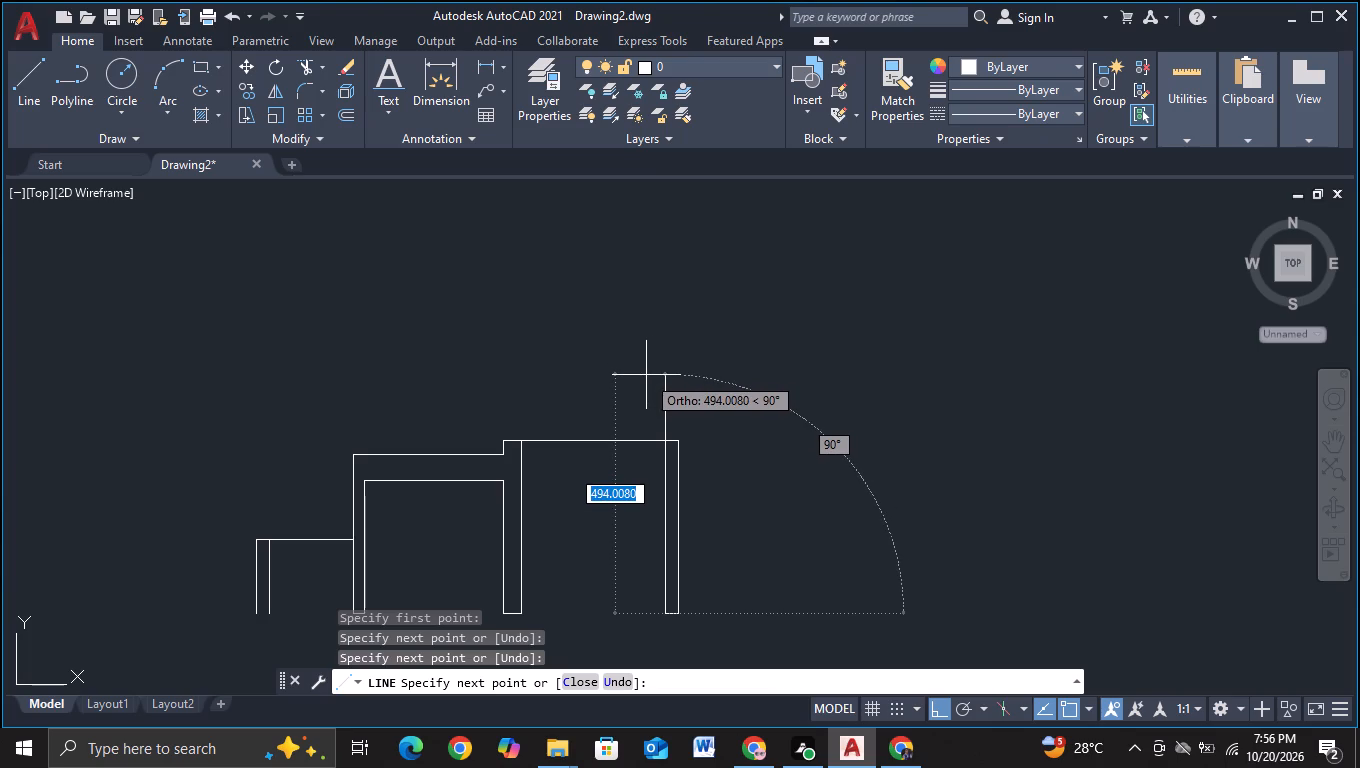
{"action": "left_click", "coordinate": [646, 375]}
{"action": "key", "text": "Escape"}
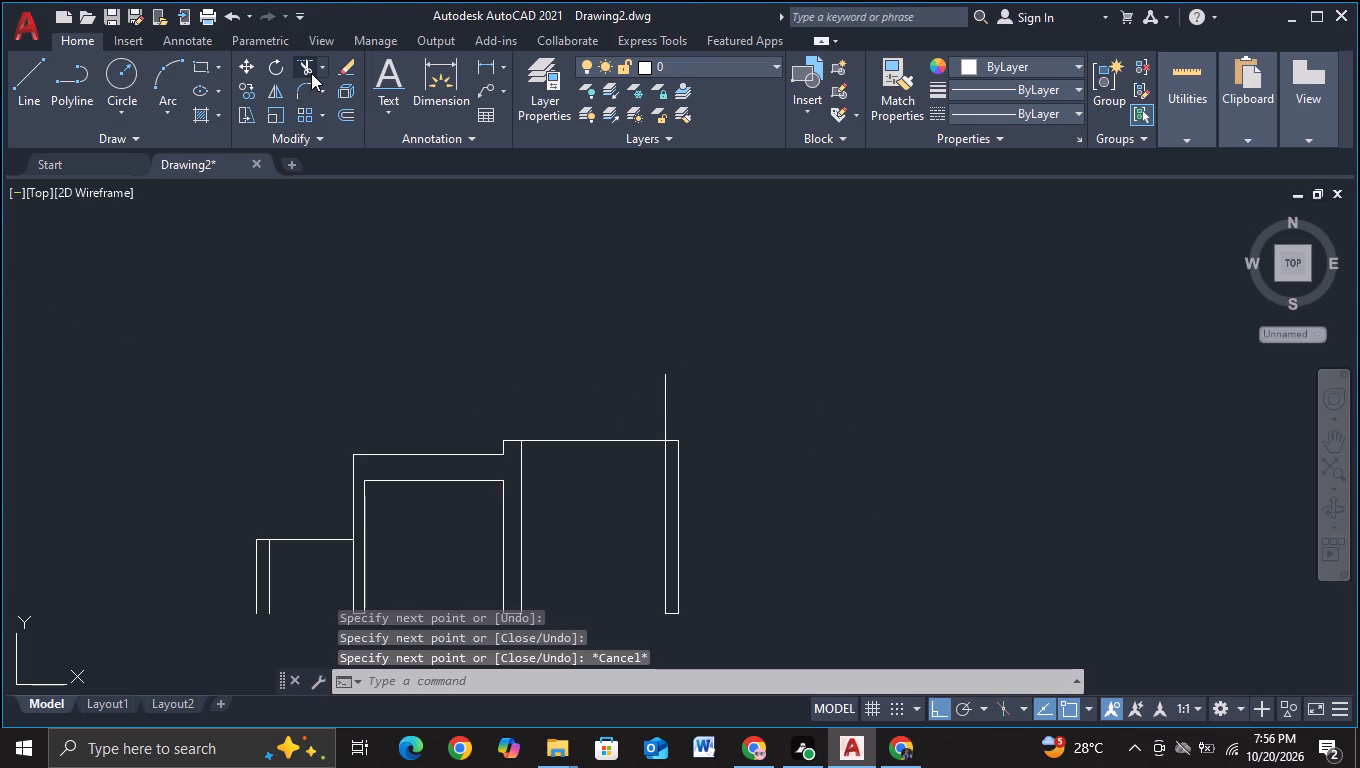
Trim off the part of the new leg's inner side that projects above the top line.
{"action": "left_click", "coordinate": [311, 73]}
{"action": "left_click_drag", "start_coordinate": [634, 418], "coordinate": [743, 422]}
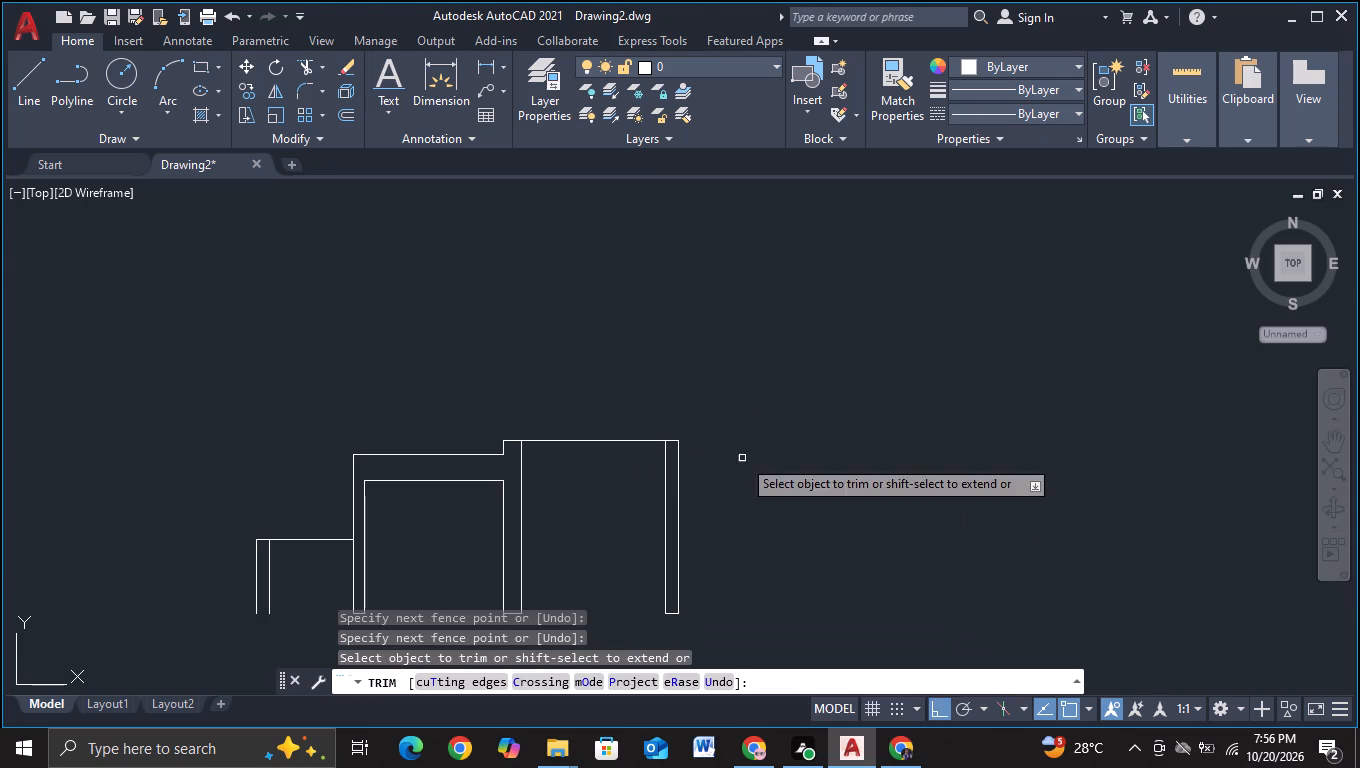
{"action": "middle_click_drag", "start_coordinate": [826, 579], "coordinate": [817, 526]}
{"action": "key", "text": "Escape"}
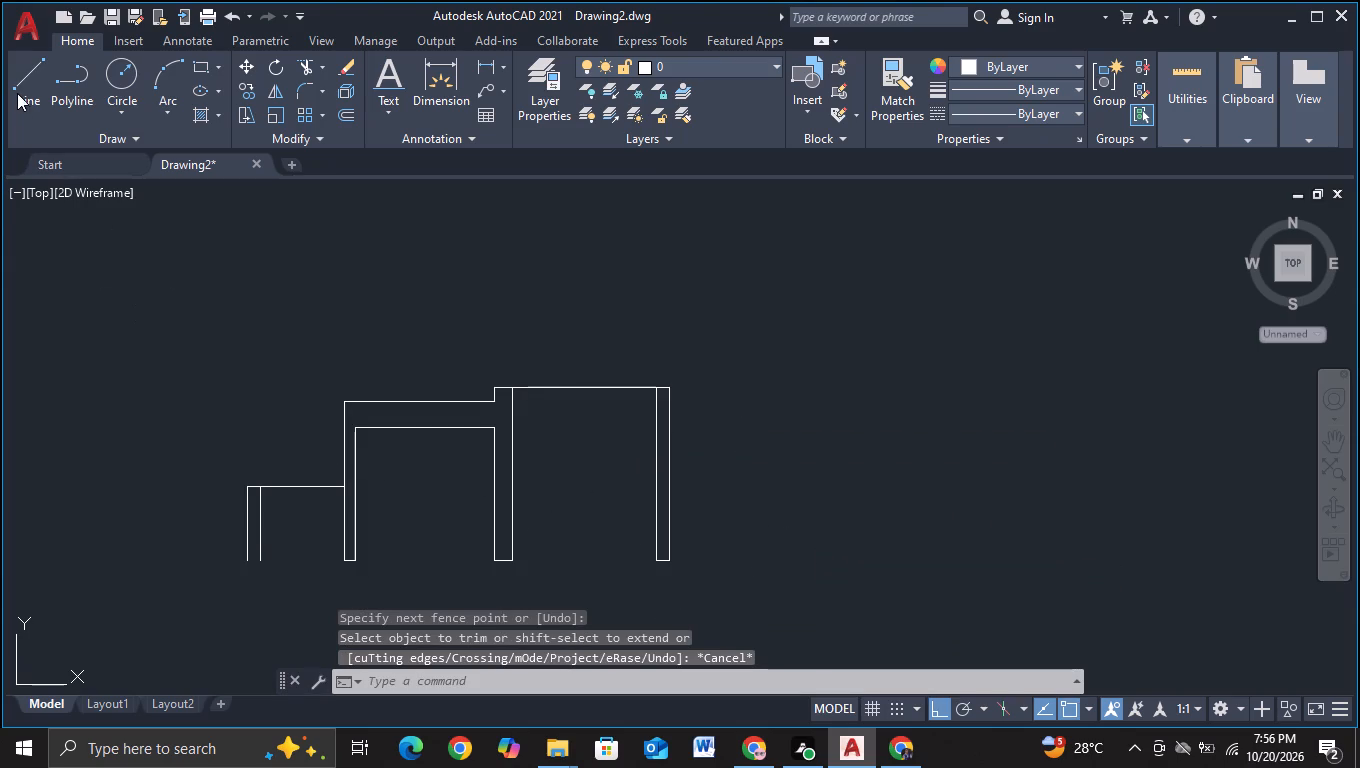
Draw a raised narrow band about 332 long with lines up from the new leg's inner top corner, across, and back down to the leg.
{"action": "left_click", "coordinate": [18, 91]}
{"action": "middle_click_drag", "start_coordinate": [875, 530], "coordinate": [796, 484]}
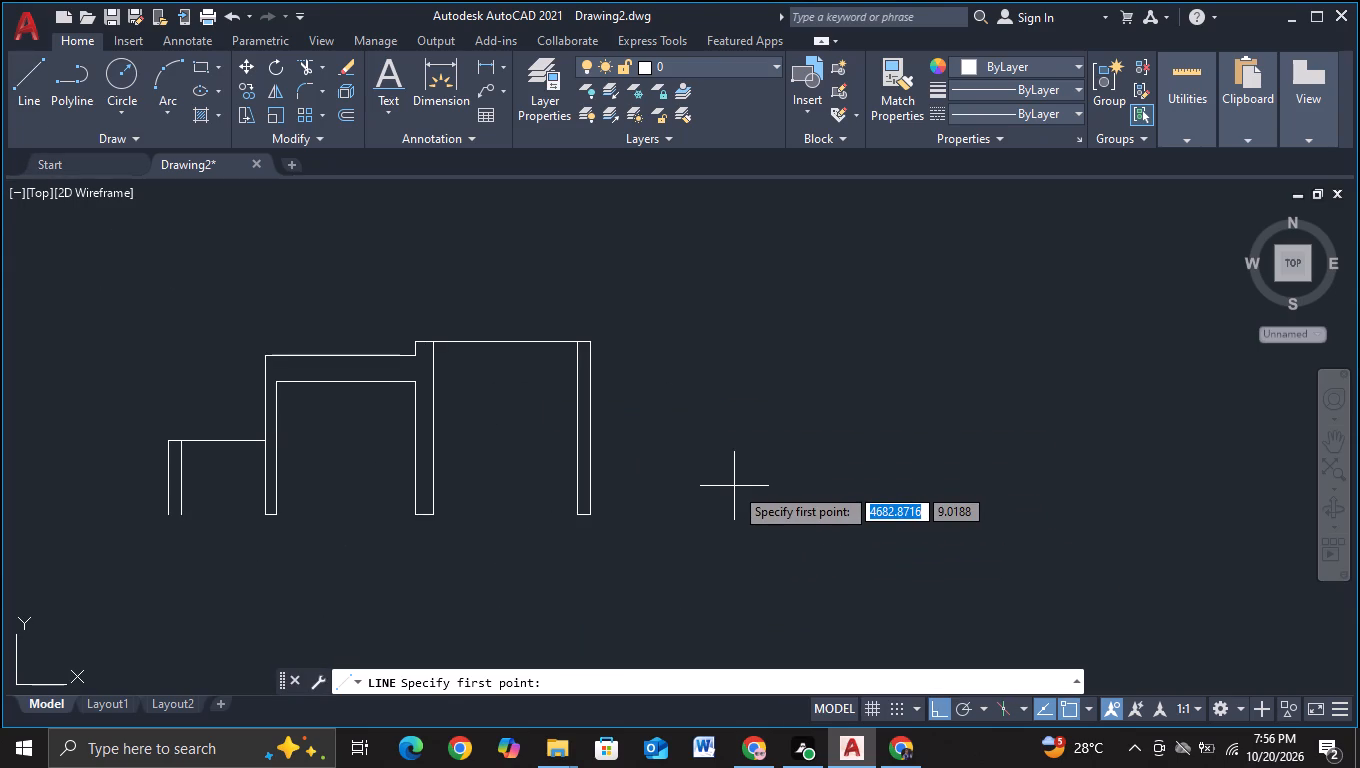
{"action": "left_click", "coordinate": [575, 343]}
{"action": "middle_click_drag", "start_coordinate": [578, 306], "coordinate": [583, 406]}
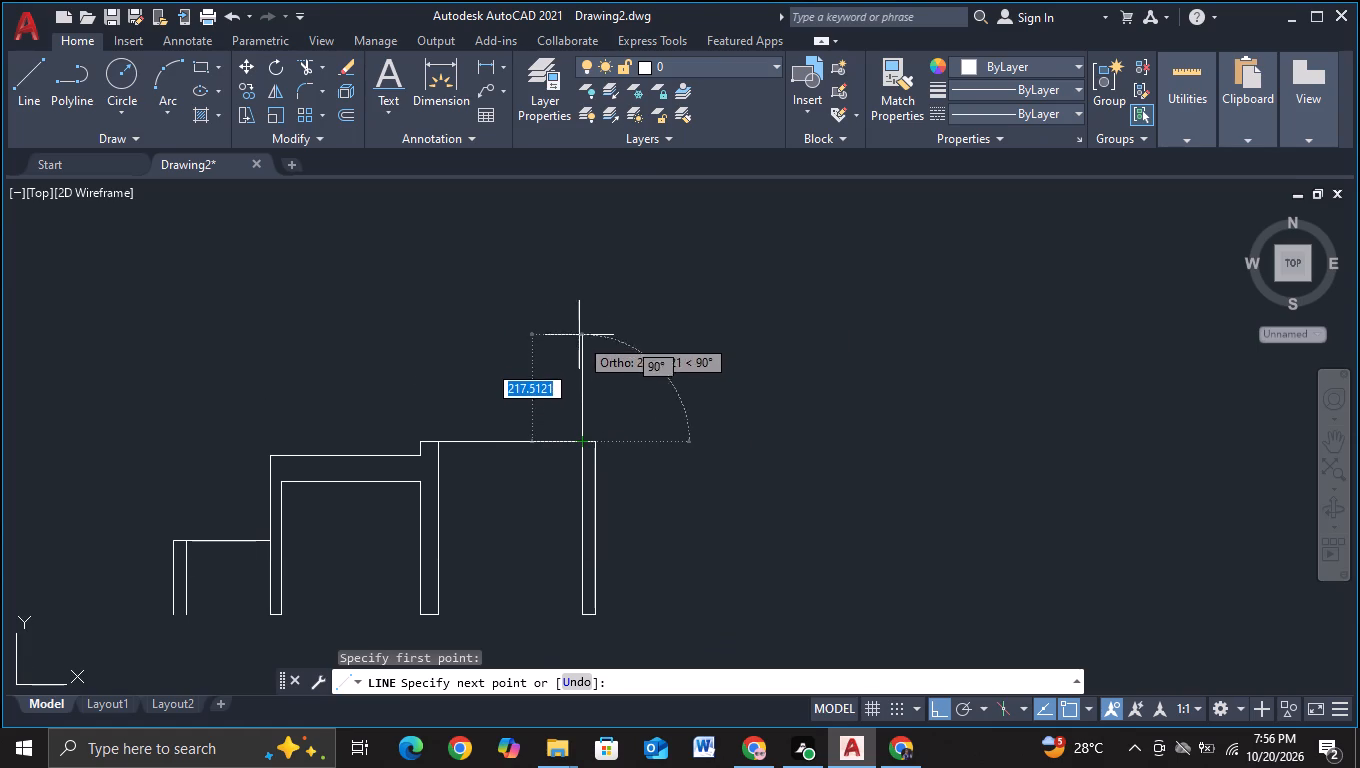
{"action": "left_click", "coordinate": [583, 327]}
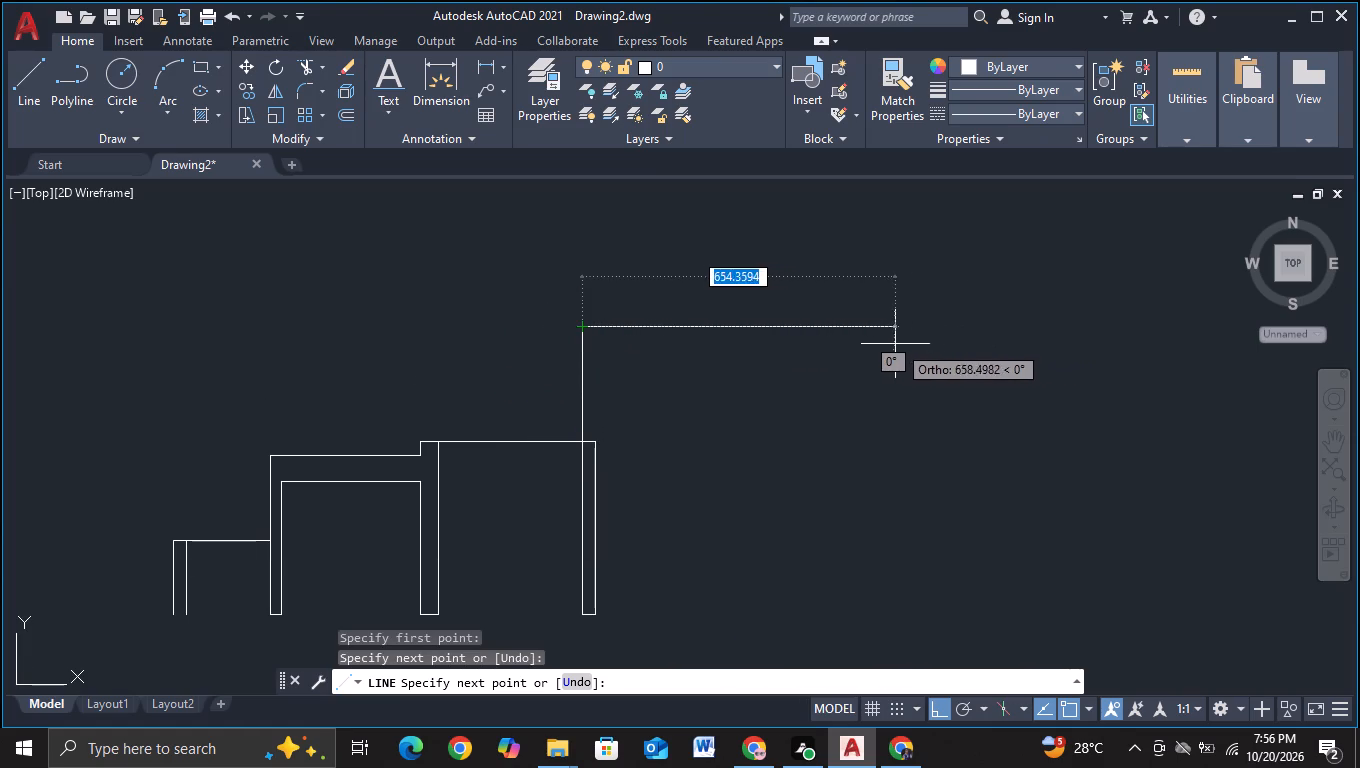
{"action": "left_click", "coordinate": [742, 326]}
{"action": "left_click", "coordinate": [742, 338]}
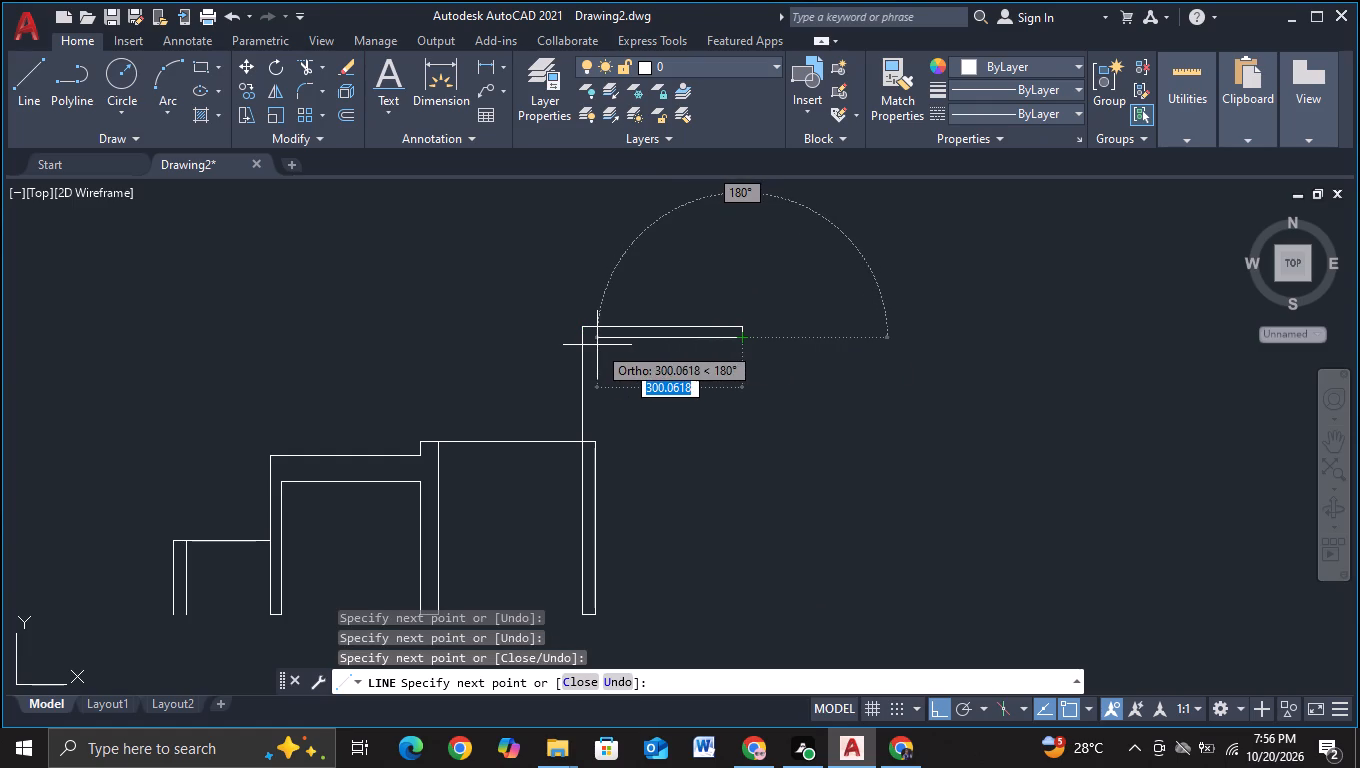
{"action": "left_click", "coordinate": [597, 345]}
{"action": "left_click", "coordinate": [590, 452]}
{"action": "key", "text": "Escape"}
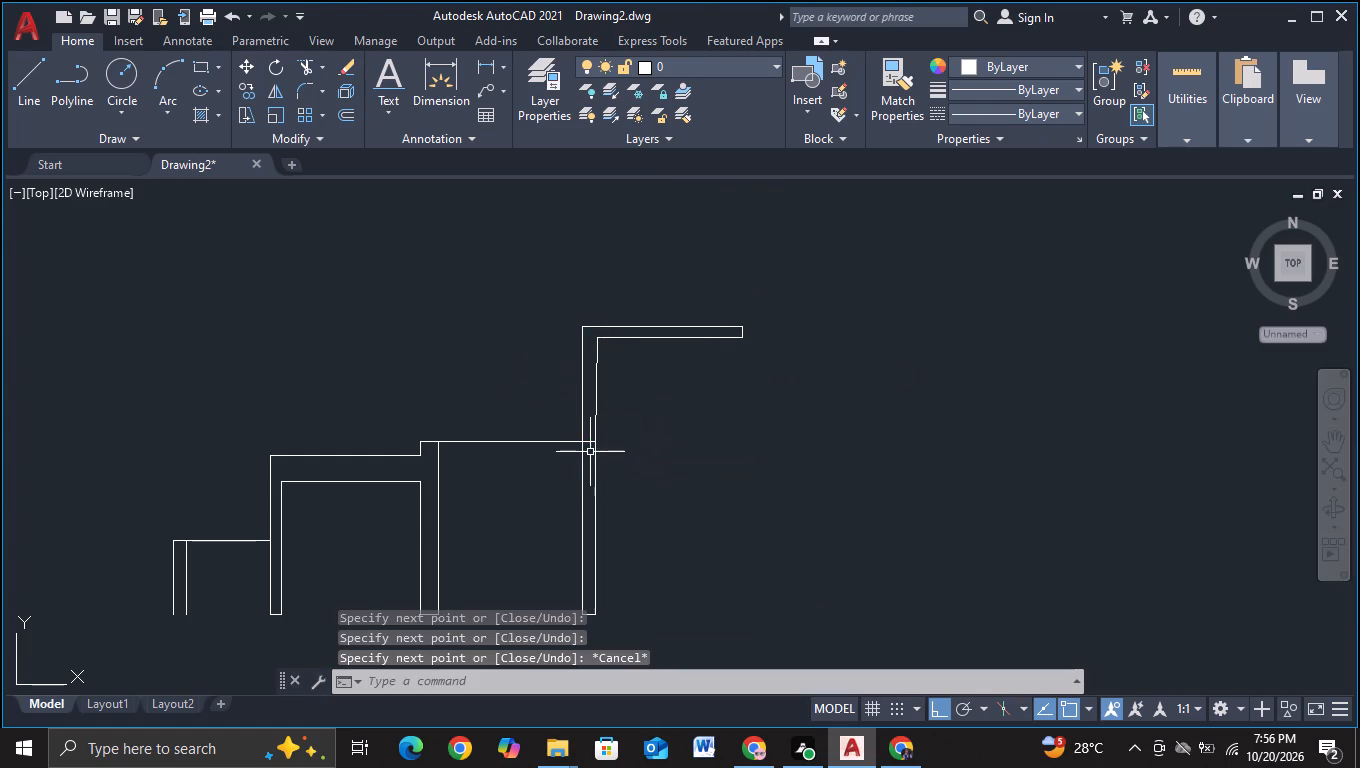
Trim away the slightly slanted line connecting the raised band's lower edge to the leg.
{"action": "left_click", "coordinate": [303, 63]}
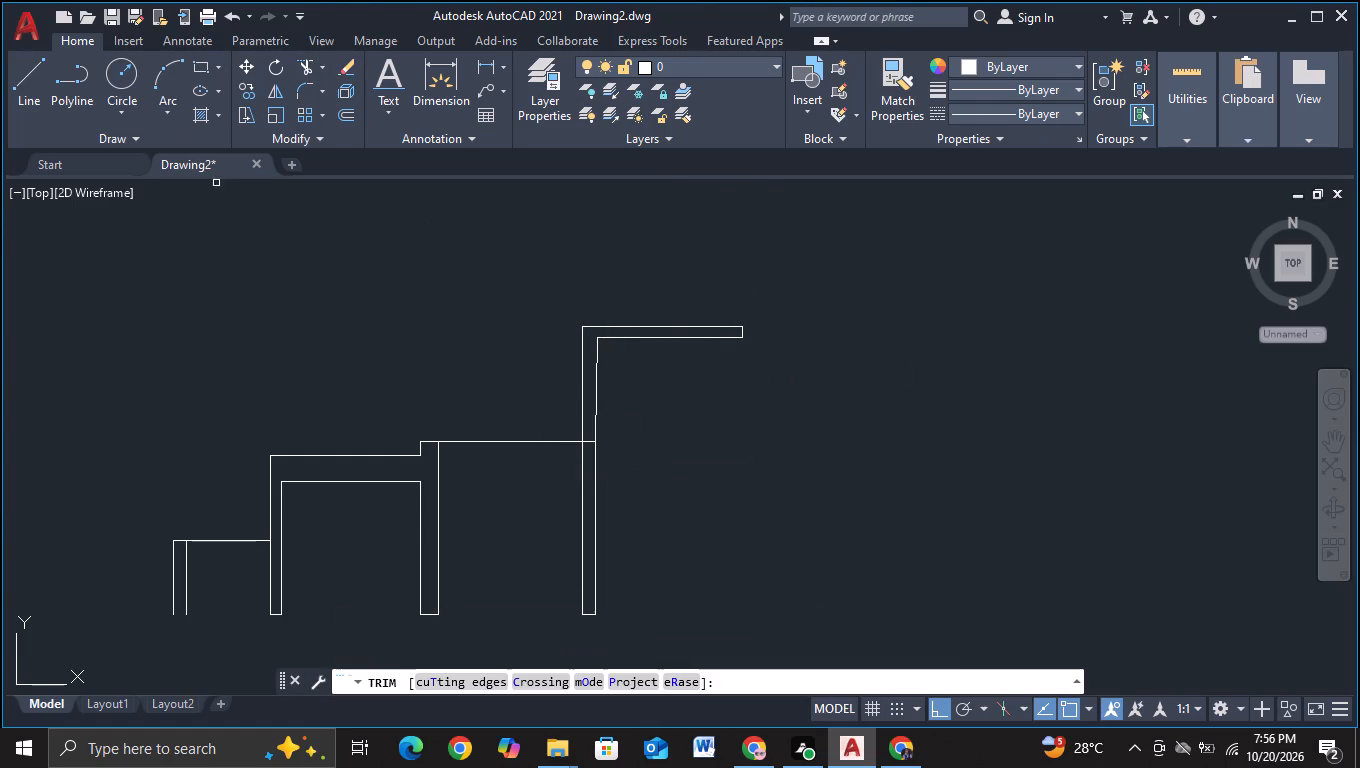
{"action": "left_click", "coordinate": [596, 420]}
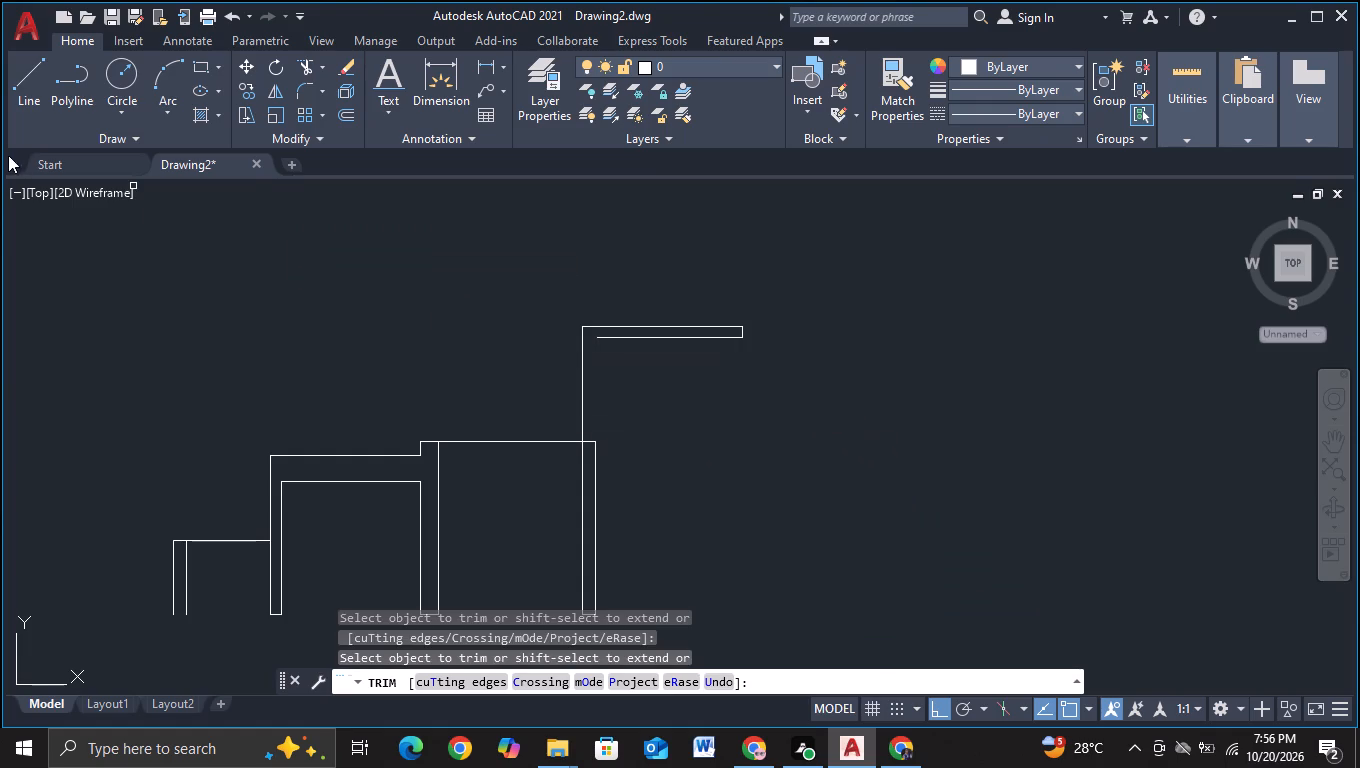
Draw a straight vertical line from the leg's upper right corner up past the raised band's top edge.
{"action": "left_click", "coordinate": [36, 97]}
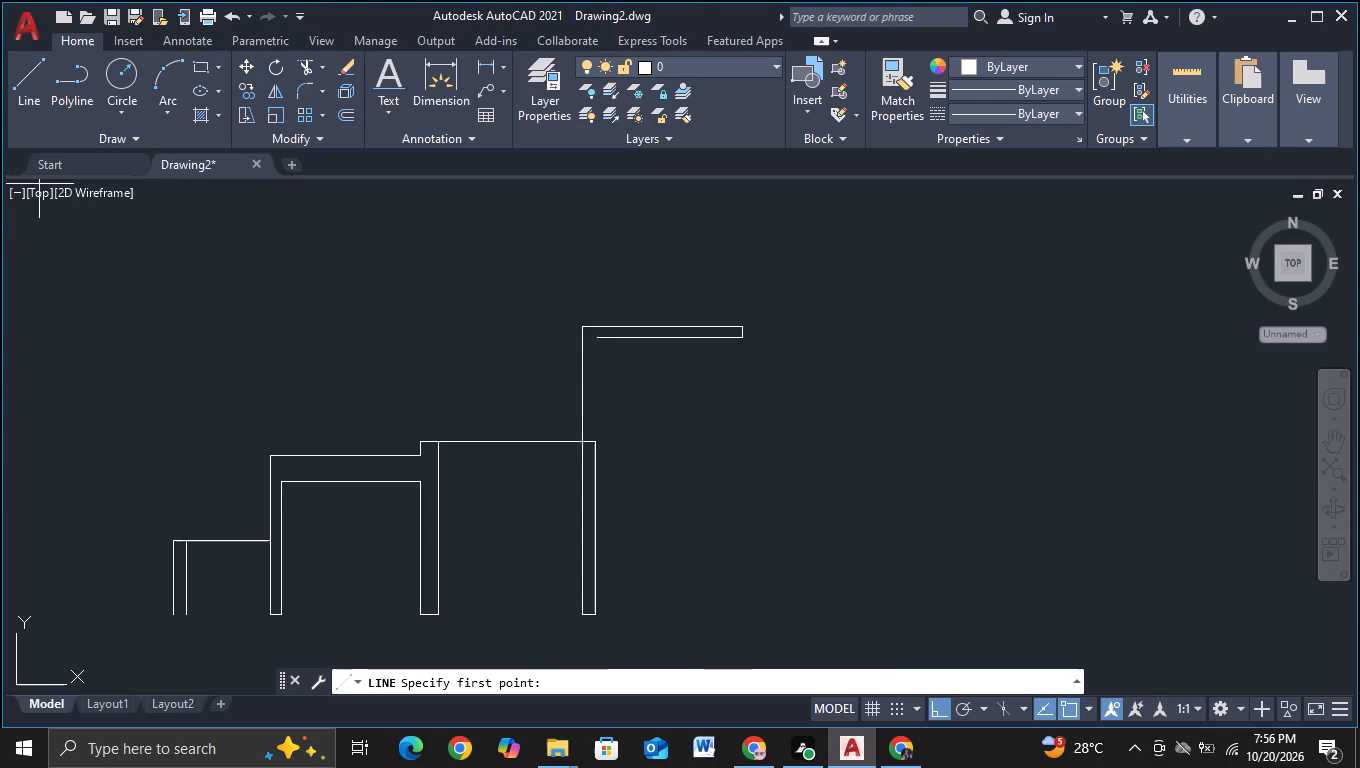
{"action": "scroll", "coordinate": [550, 377], "scroll_direction": "up", "scroll_amount": 1}
{"action": "middle_click_drag", "start_coordinate": [638, 523], "coordinate": [527, 556]}
{"action": "left_click", "coordinate": [510, 523]}
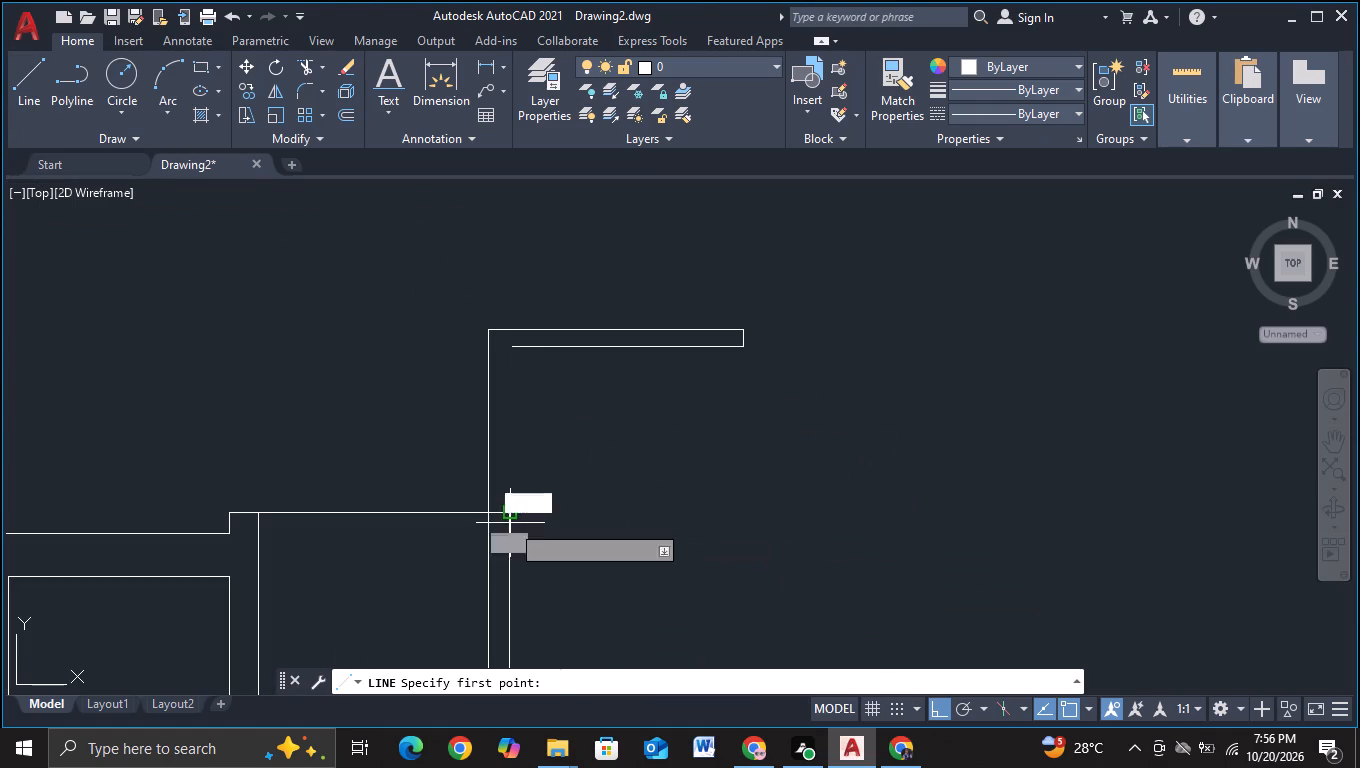
{"action": "middle_click_drag", "start_coordinate": [492, 402], "coordinate": [470, 600]}
{"action": "scroll", "coordinate": [471, 576], "scroll_direction": "up", "scroll_amount": 1}
{"action": "left_click", "coordinate": [500, 390]}
{"action": "key", "text": "Escape"}
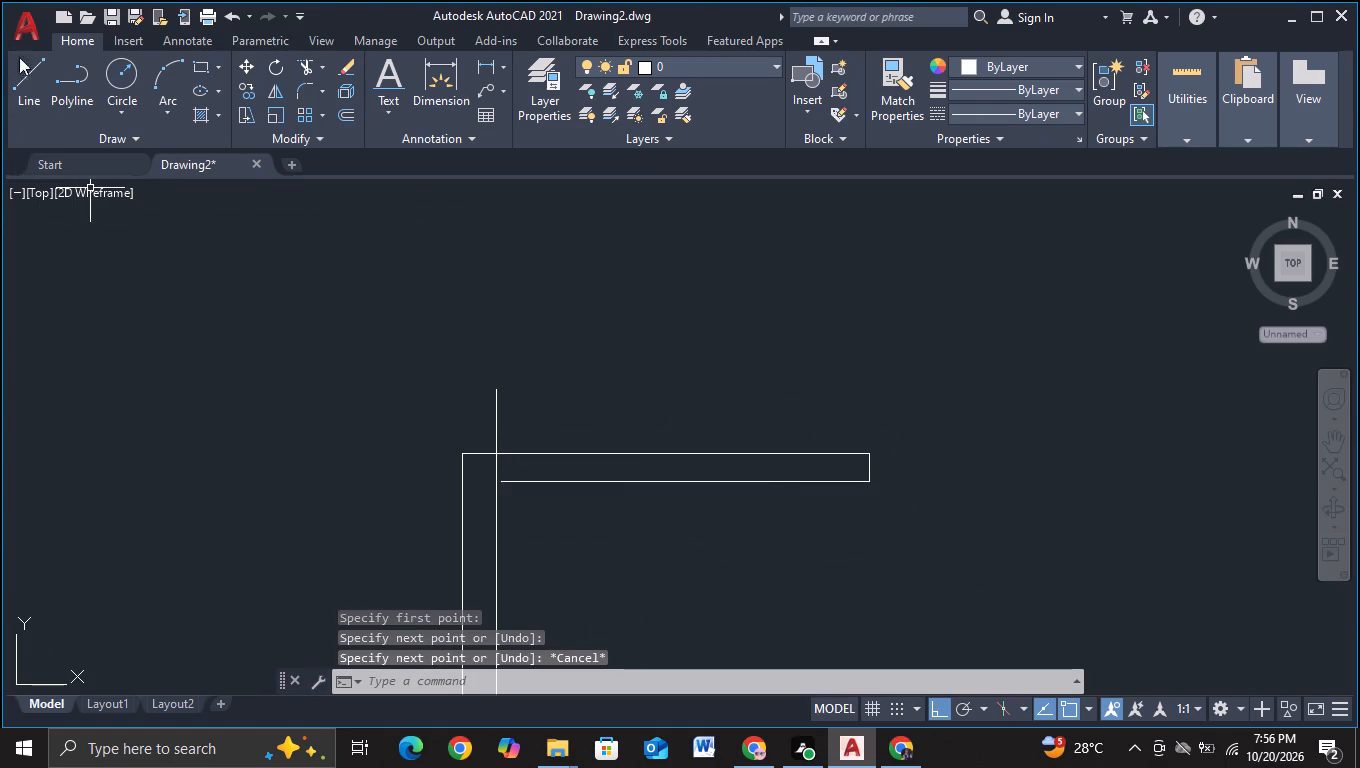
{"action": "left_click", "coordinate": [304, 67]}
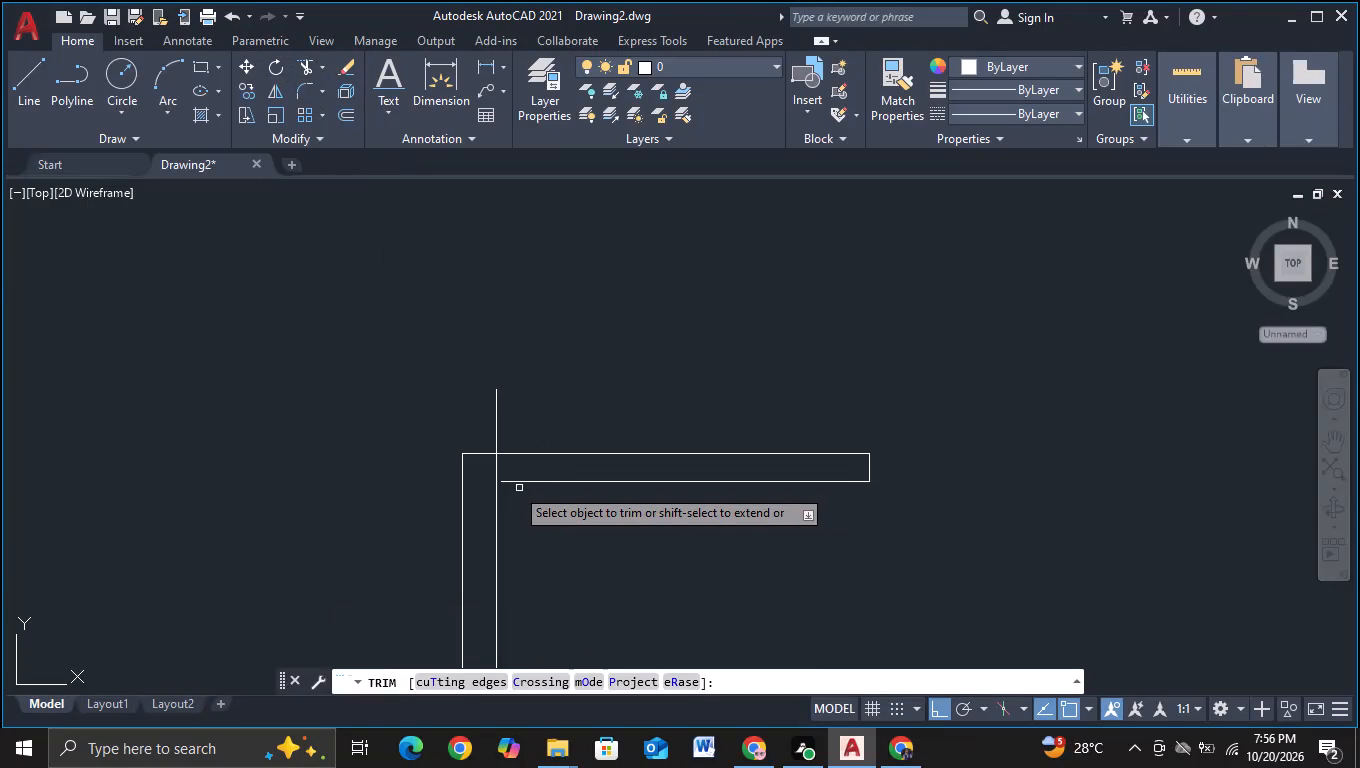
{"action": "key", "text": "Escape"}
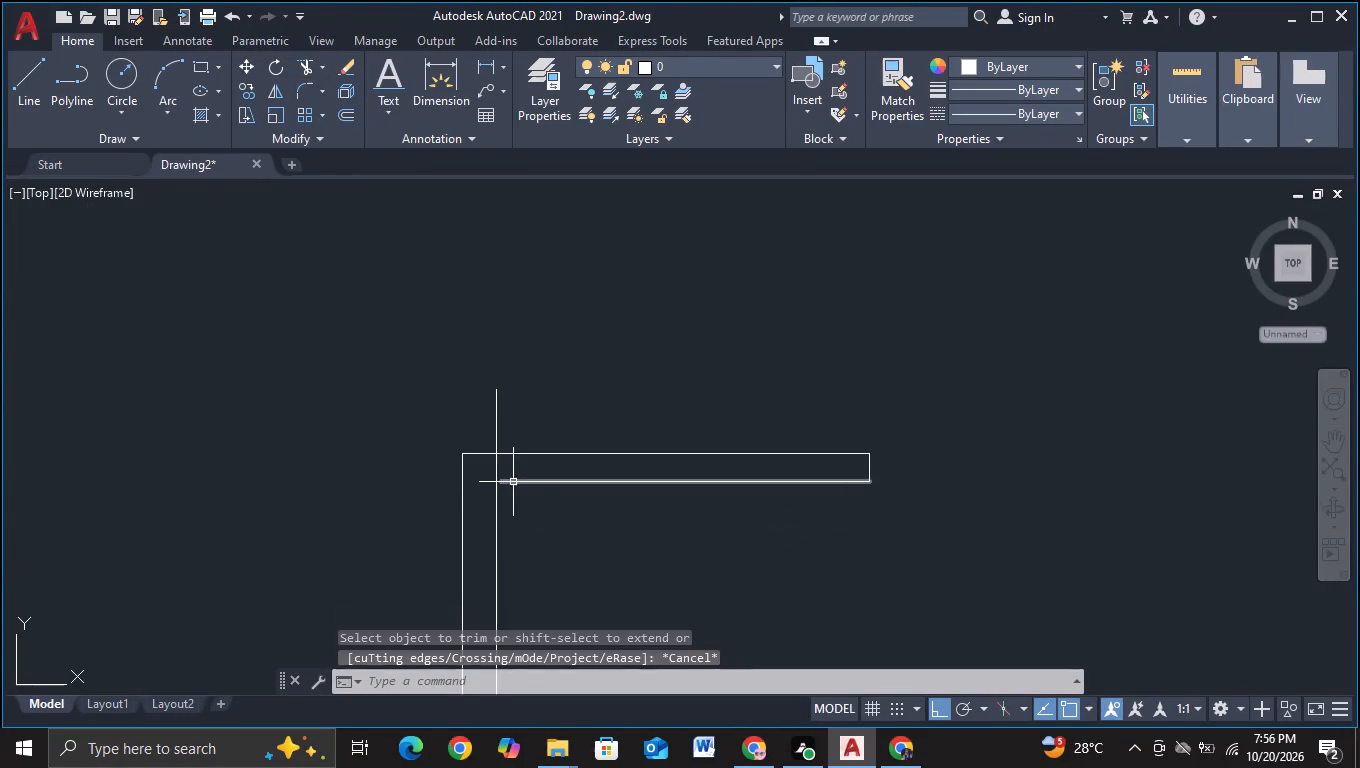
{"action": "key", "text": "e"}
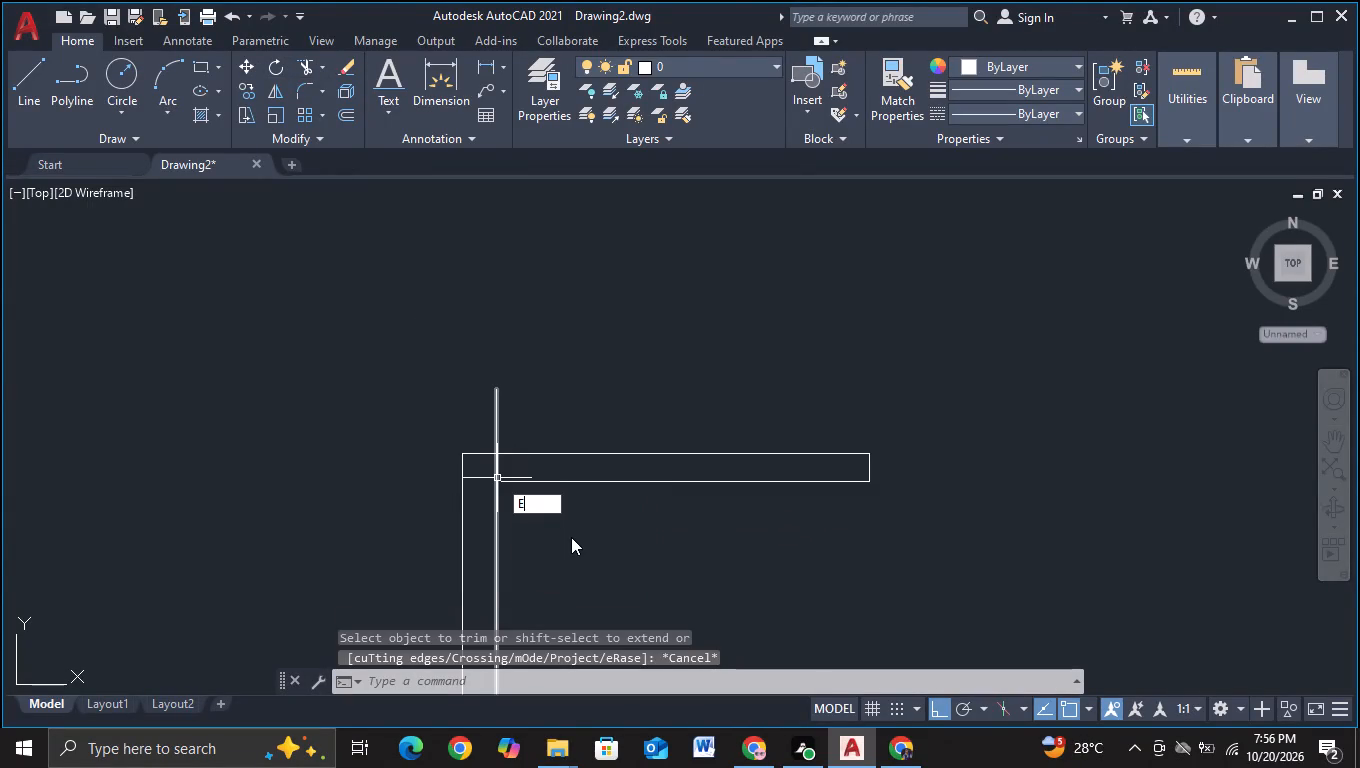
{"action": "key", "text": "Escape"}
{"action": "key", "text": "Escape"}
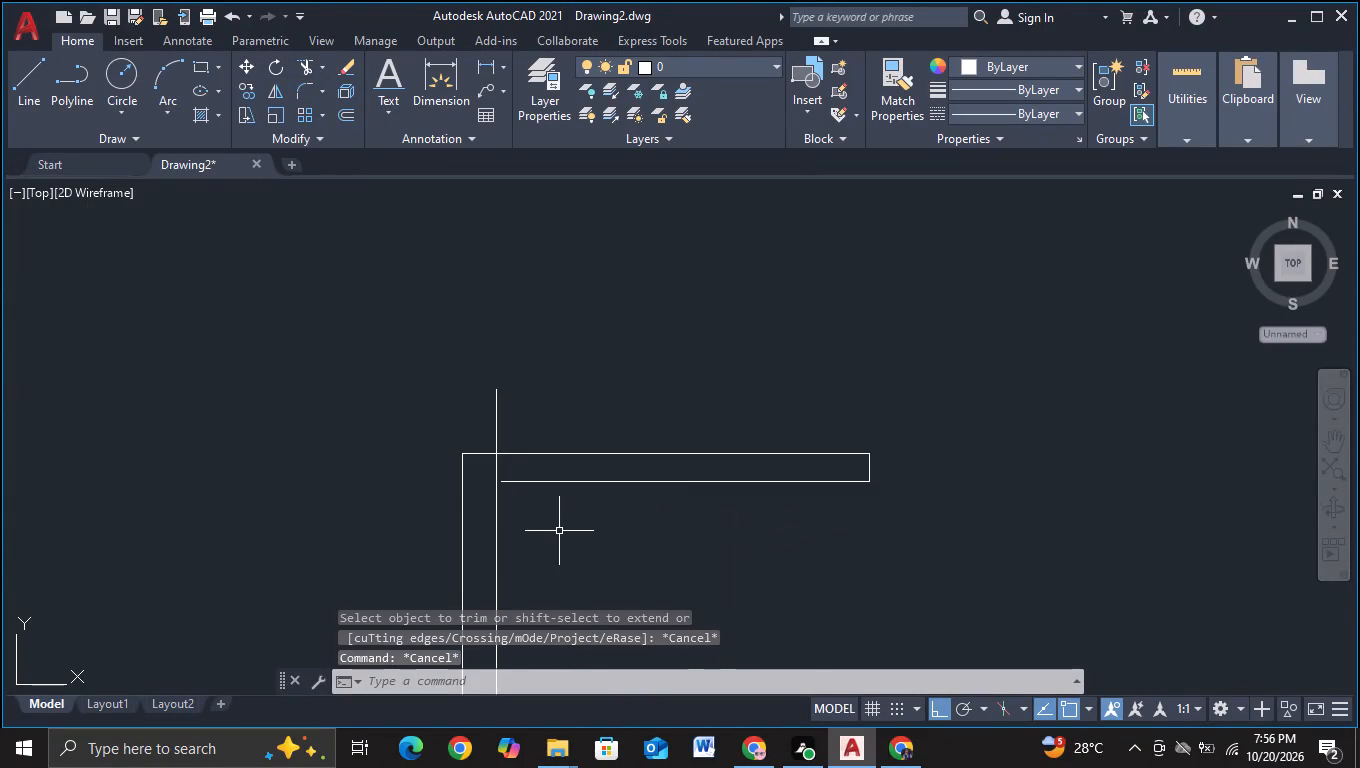
Extend the raised band's lower line to meet the new vertical line.
{"action": "key", "text": "e"}
{"action": "left_click", "coordinate": [602, 591]}
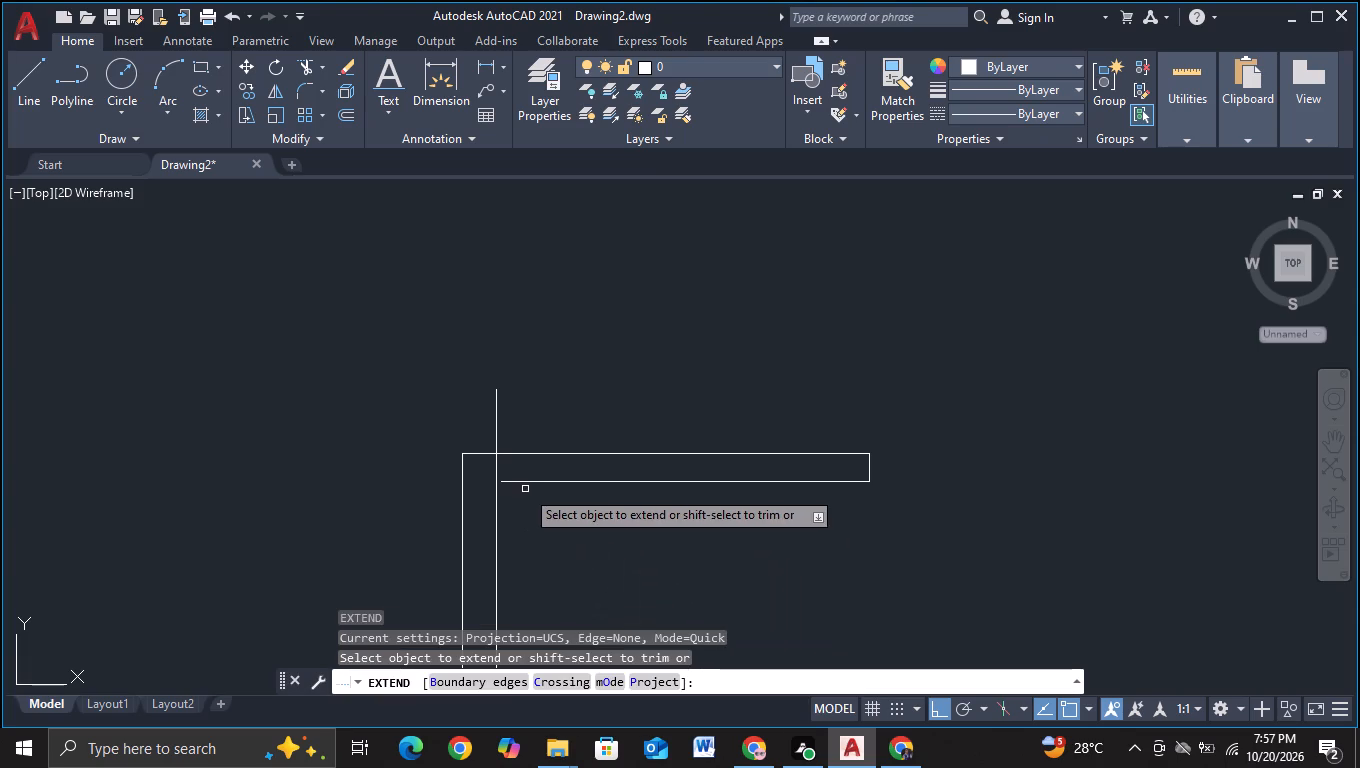
{"action": "left_click", "coordinate": [517, 482]}
{"action": "key", "text": "Escape"}
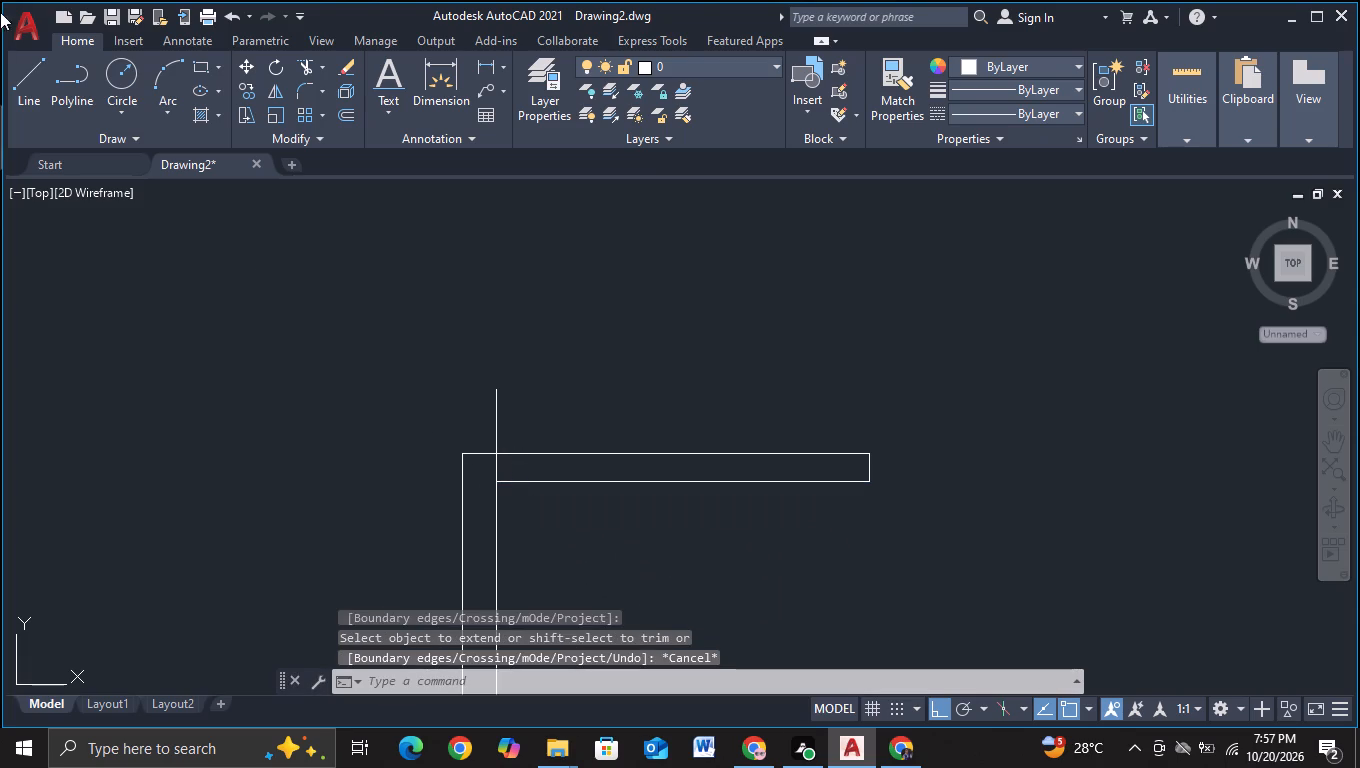
Trim the vertical line above and inside the raised band, and the horizontal segment crossing the leg.
{"action": "left_click", "coordinate": [303, 69]}
{"action": "left_click_drag", "start_coordinate": [485, 416], "coordinate": [598, 417]}
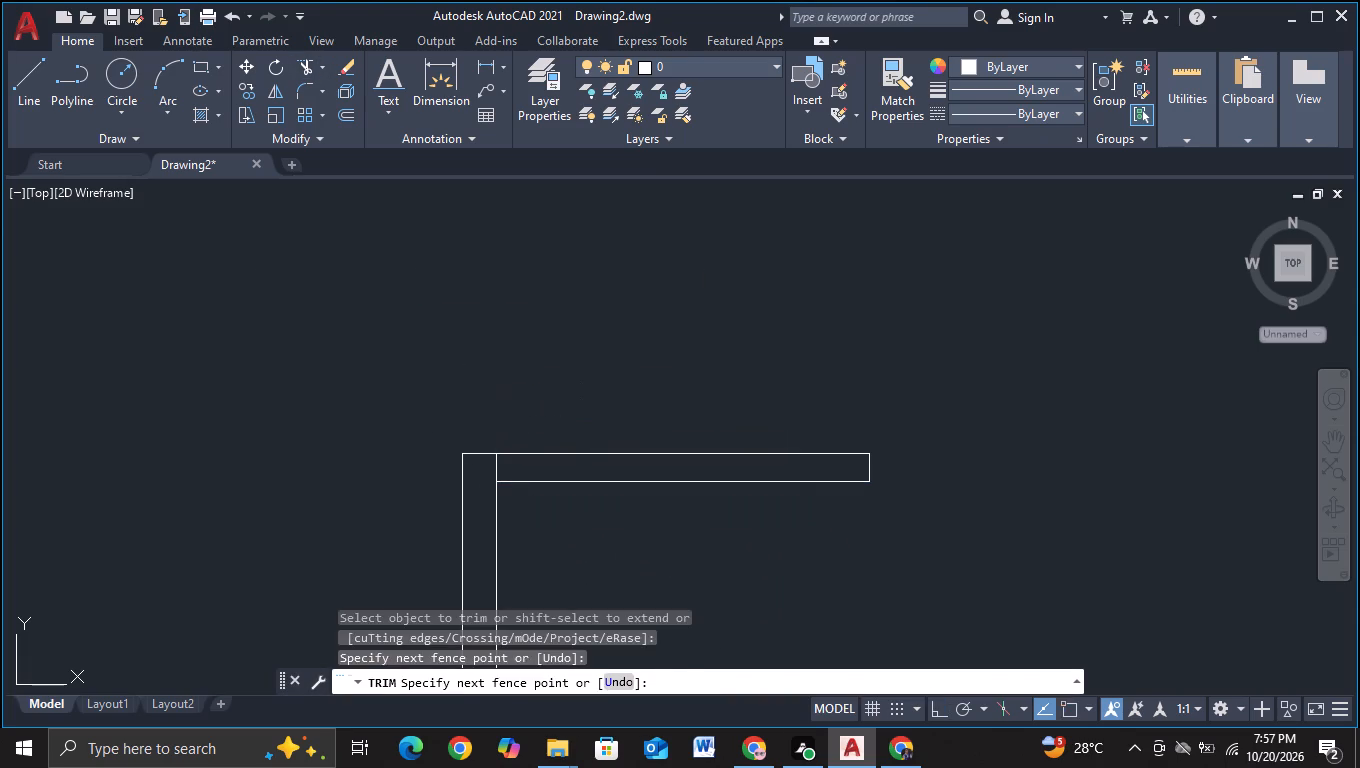
{"action": "left_click", "coordinate": [496, 467]}
{"action": "scroll", "coordinate": [589, 448], "scroll_direction": "down", "scroll_amount": 3}
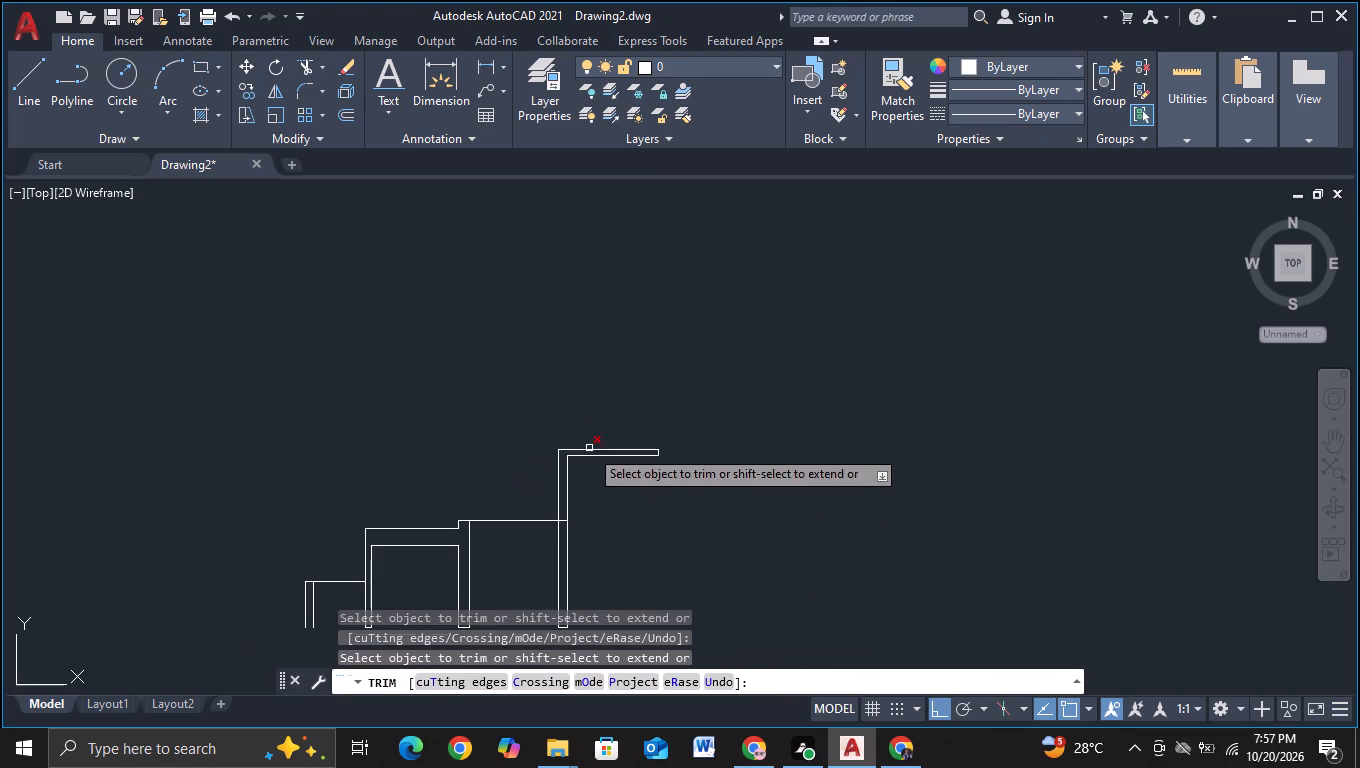
{"action": "middle_click_drag", "start_coordinate": [655, 543], "coordinate": [582, 457]}
{"action": "scroll", "coordinate": [515, 460], "scroll_direction": "up", "scroll_amount": 2}
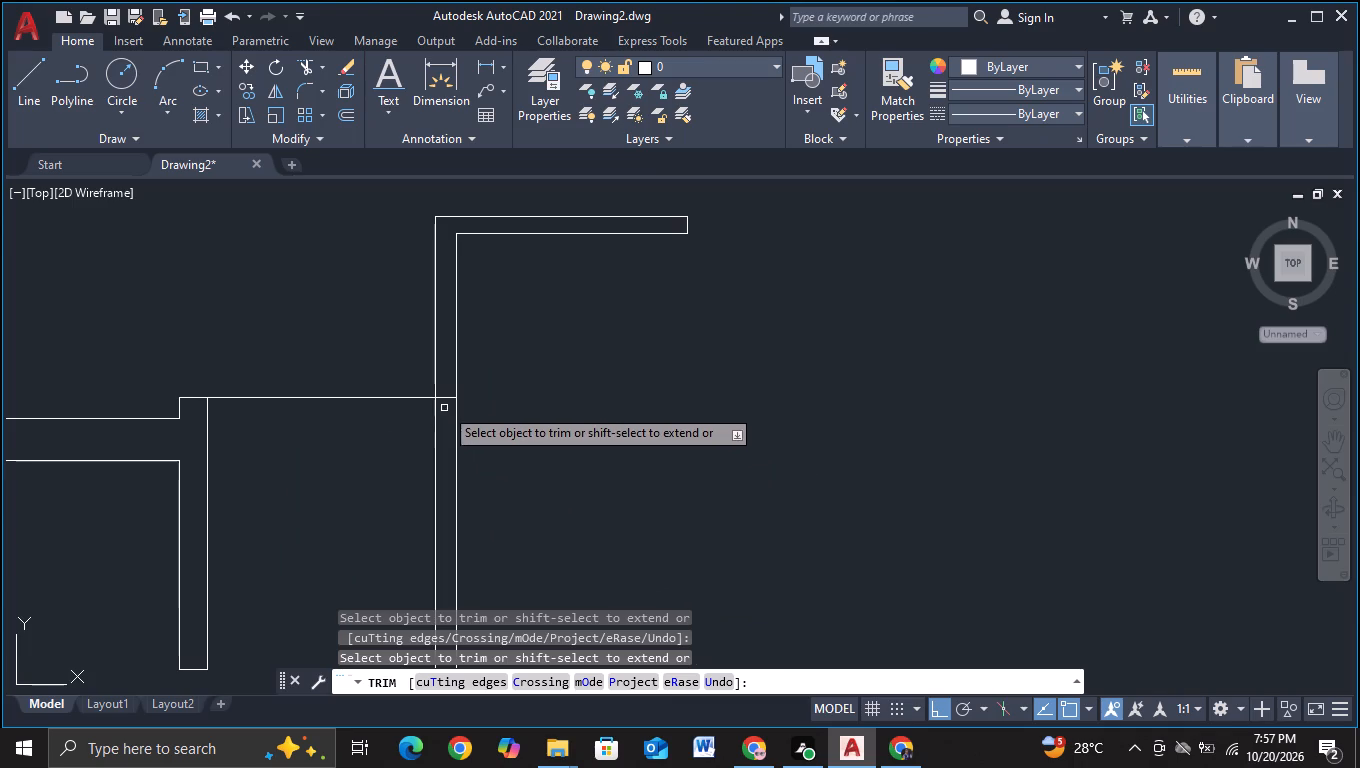
{"action": "left_click", "coordinate": [446, 396]}
{"action": "scroll", "coordinate": [553, 422], "scroll_direction": "down", "scroll_amount": 2}
{"action": "middle_click_drag", "start_coordinate": [602, 470], "coordinate": [599, 430]}
{"action": "key", "text": "Escape"}
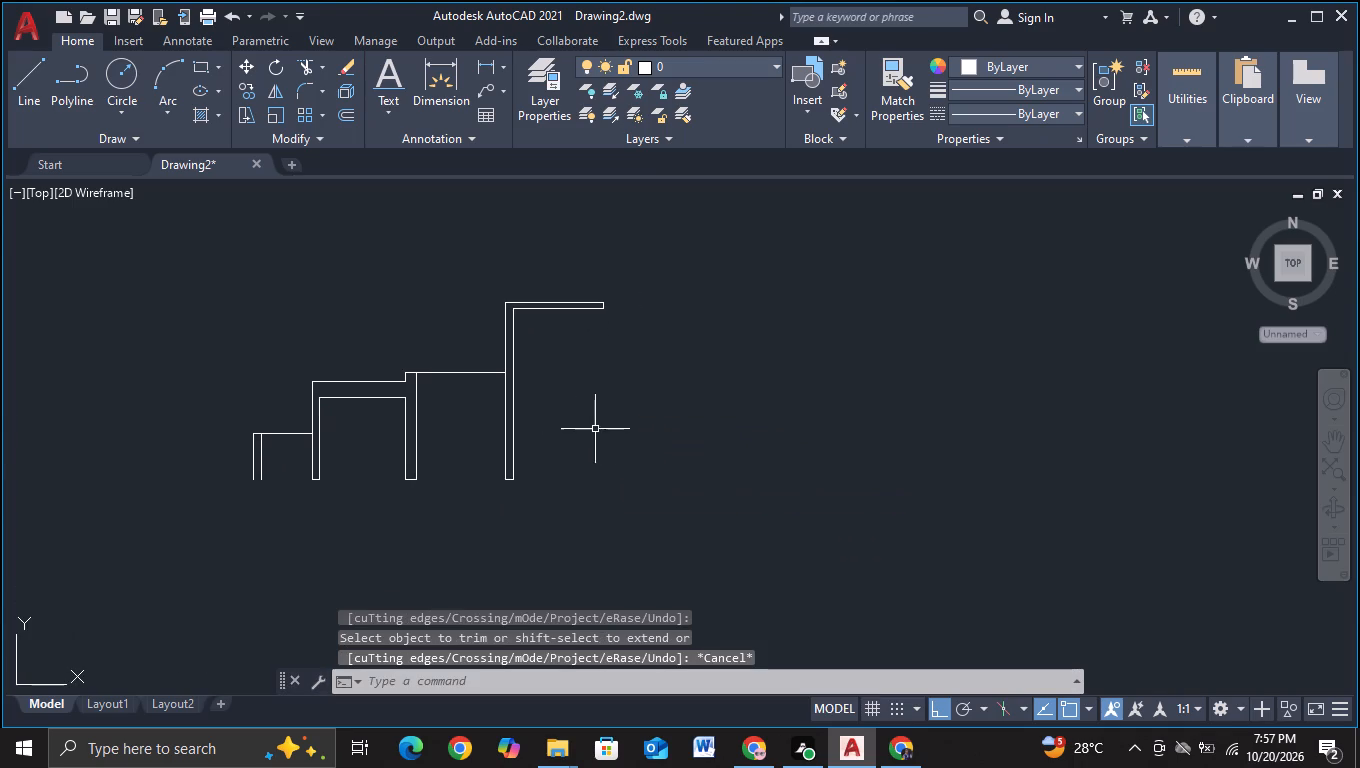
Draw a leg from the tallest band's right end down to base level, about 39 wide, then up about 640 past the band.
{"action": "left_click", "coordinate": [24, 74]}
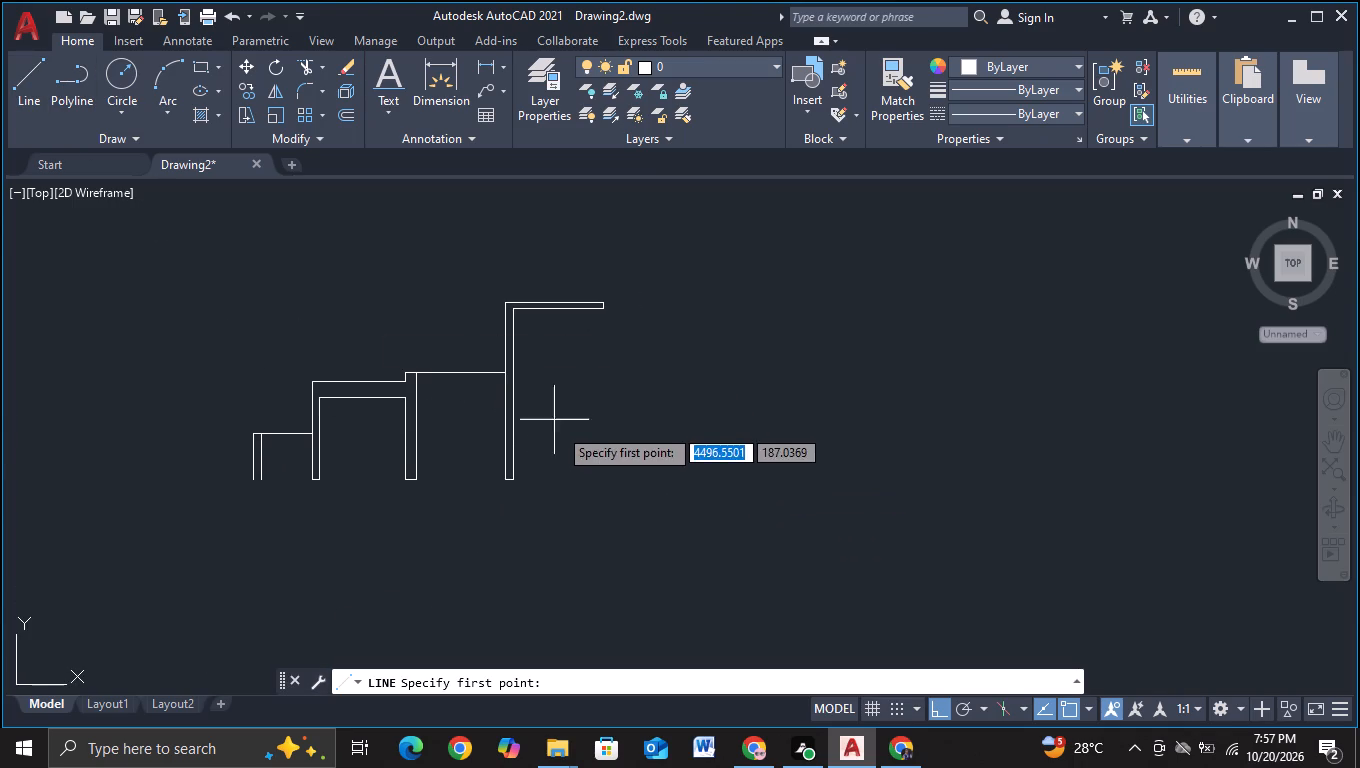
{"action": "left_click", "coordinate": [608, 310]}
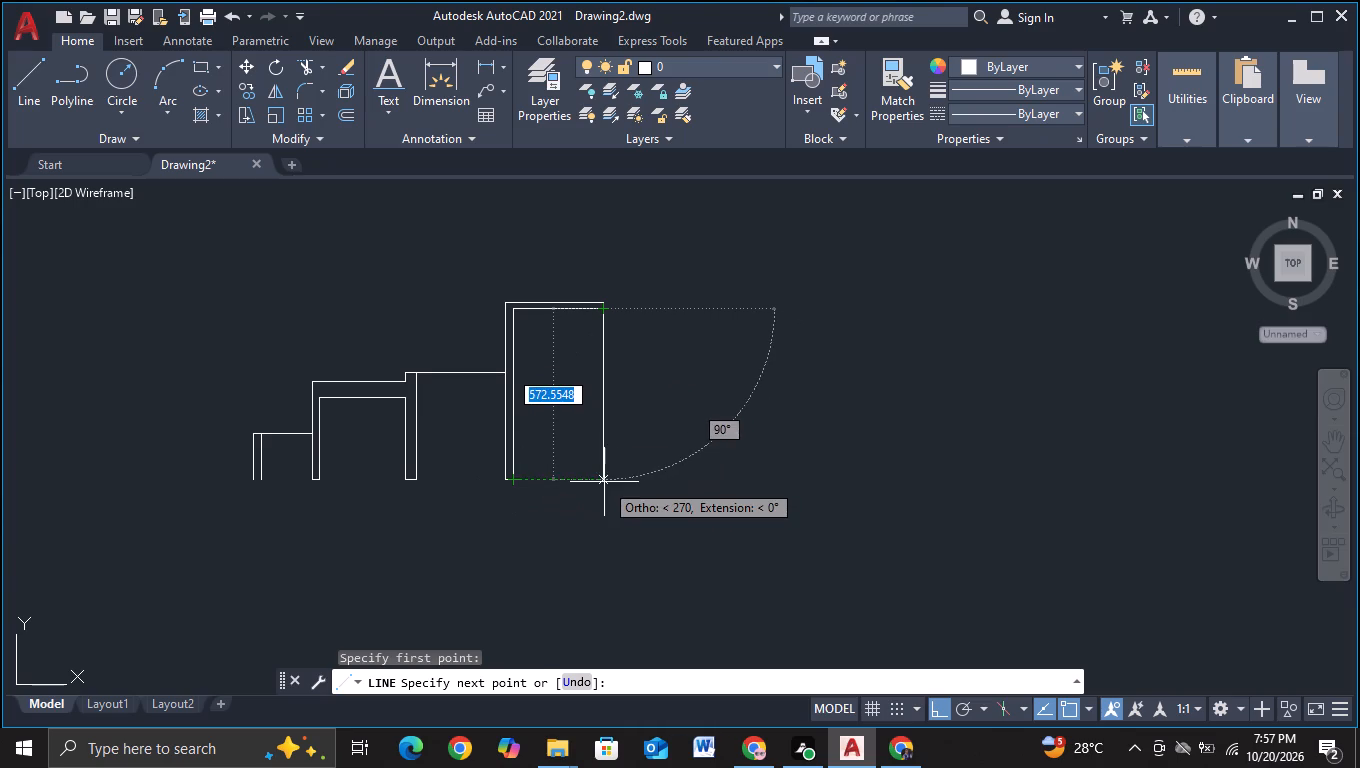
{"action": "left_click", "coordinate": [604, 482]}
{"action": "scroll", "coordinate": [619, 479], "scroll_direction": "up", "scroll_amount": 2}
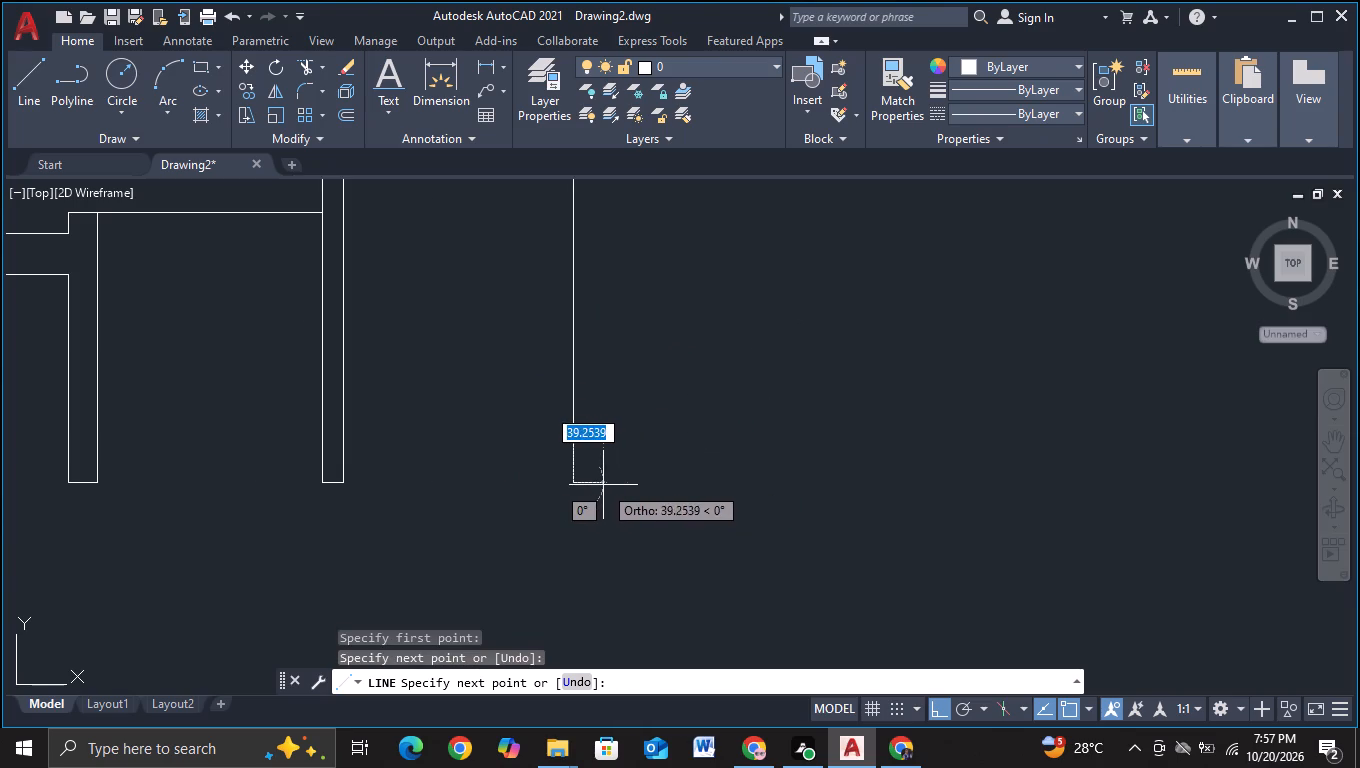
{"action": "left_click", "coordinate": [603, 485]}
{"action": "middle_click_drag", "start_coordinate": [596, 389], "coordinate": [597, 504]}
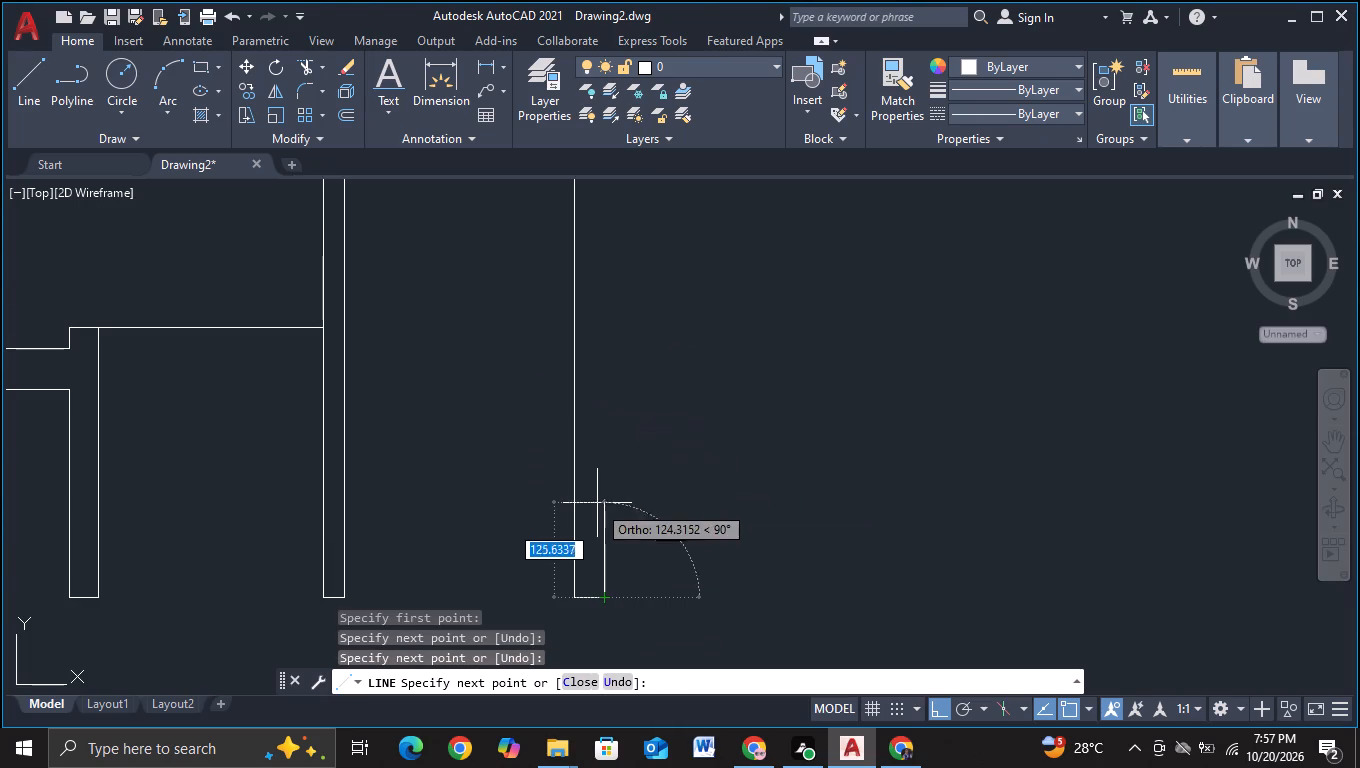
{"action": "middle_click_drag", "start_coordinate": [599, 282], "coordinate": [584, 684]}
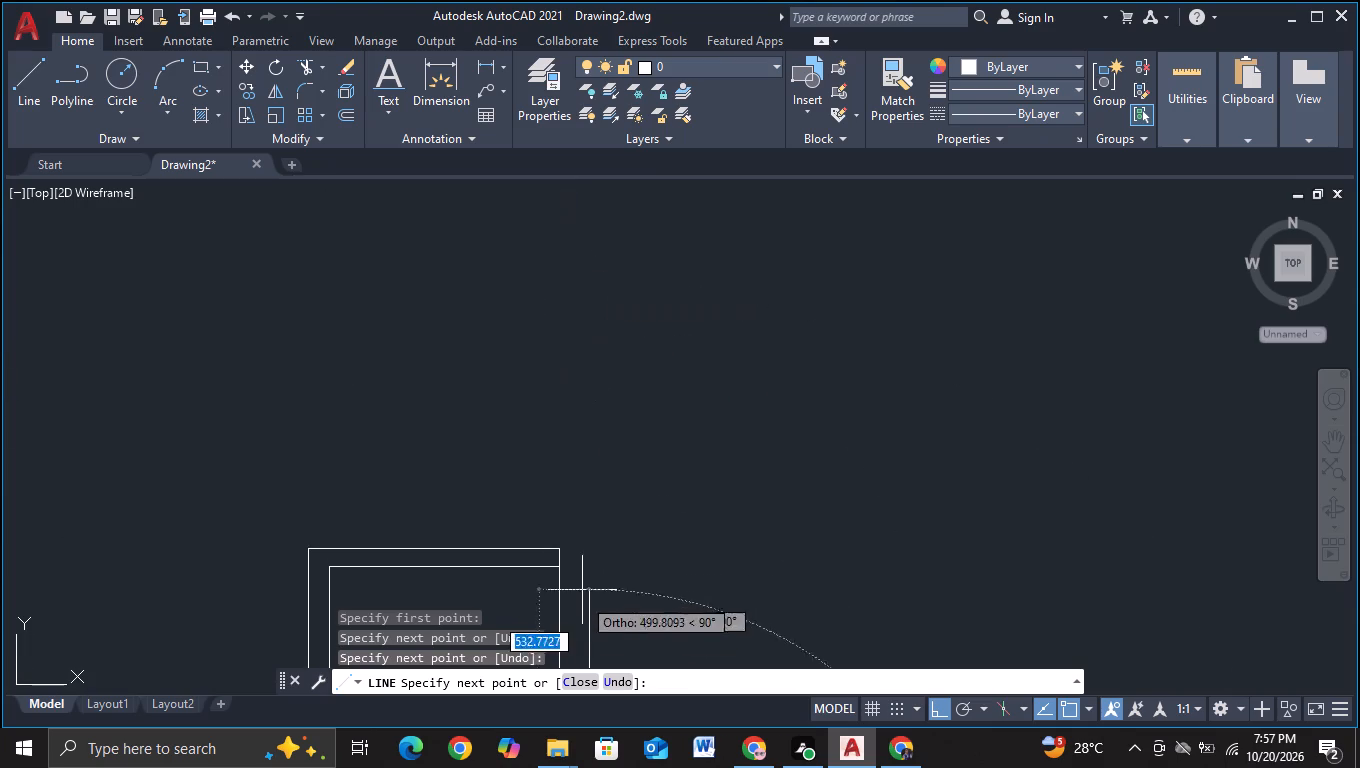
{"action": "left_click", "coordinate": [587, 517]}
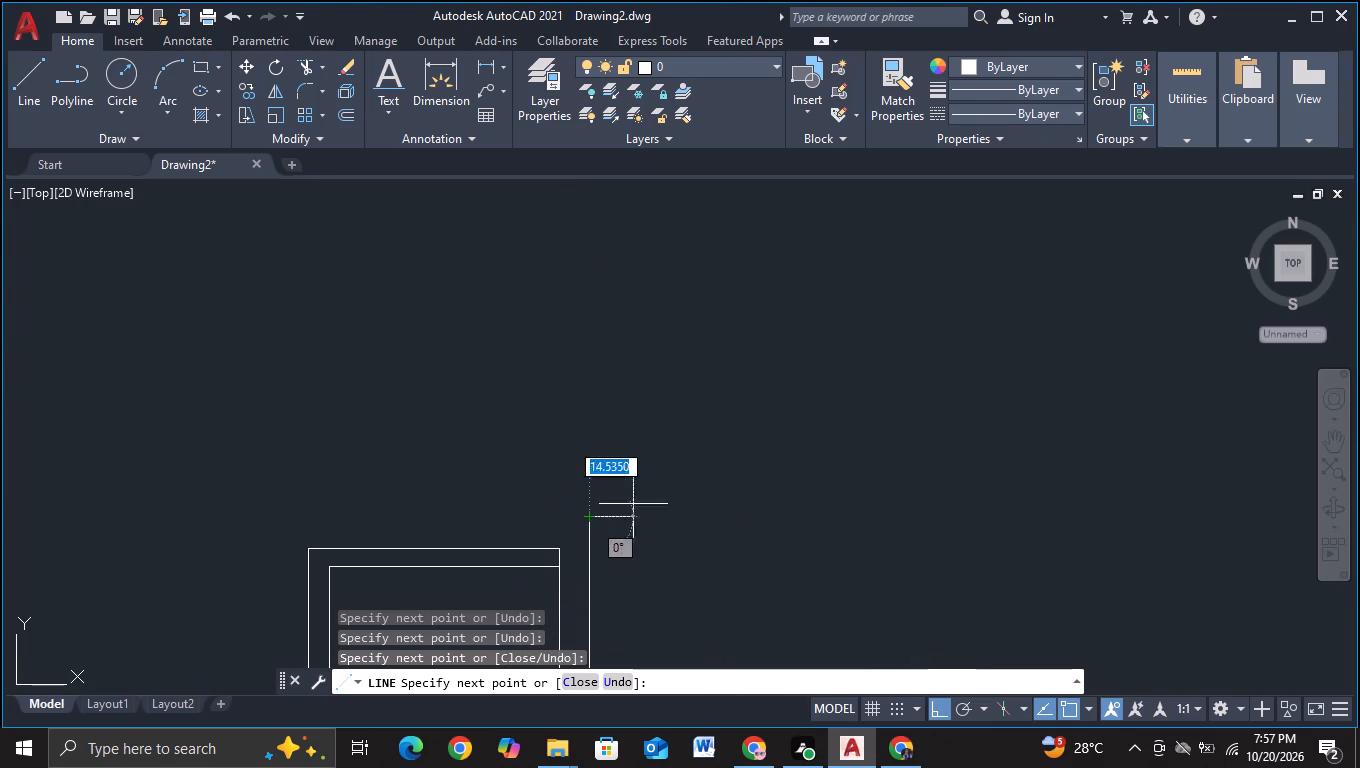
Continue the outline with a horizontal inner top edge, a vertical edge down to base level, and a foot about 57 wide.
{"action": "scroll", "coordinate": [860, 500], "scroll_direction": "down", "scroll_amount": 2}
{"action": "middle_click_drag", "start_coordinate": [851, 512], "coordinate": [600, 402]}
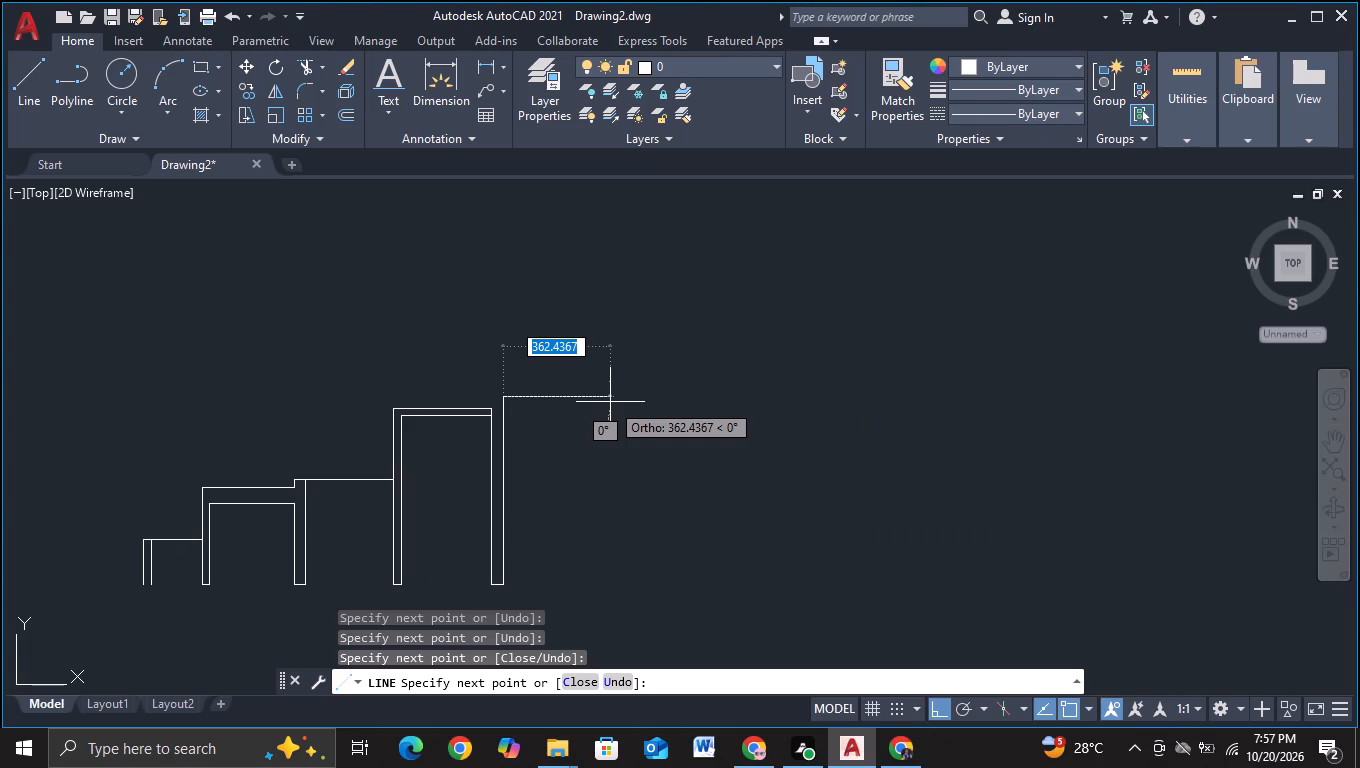
{"action": "left_click", "coordinate": [633, 396]}
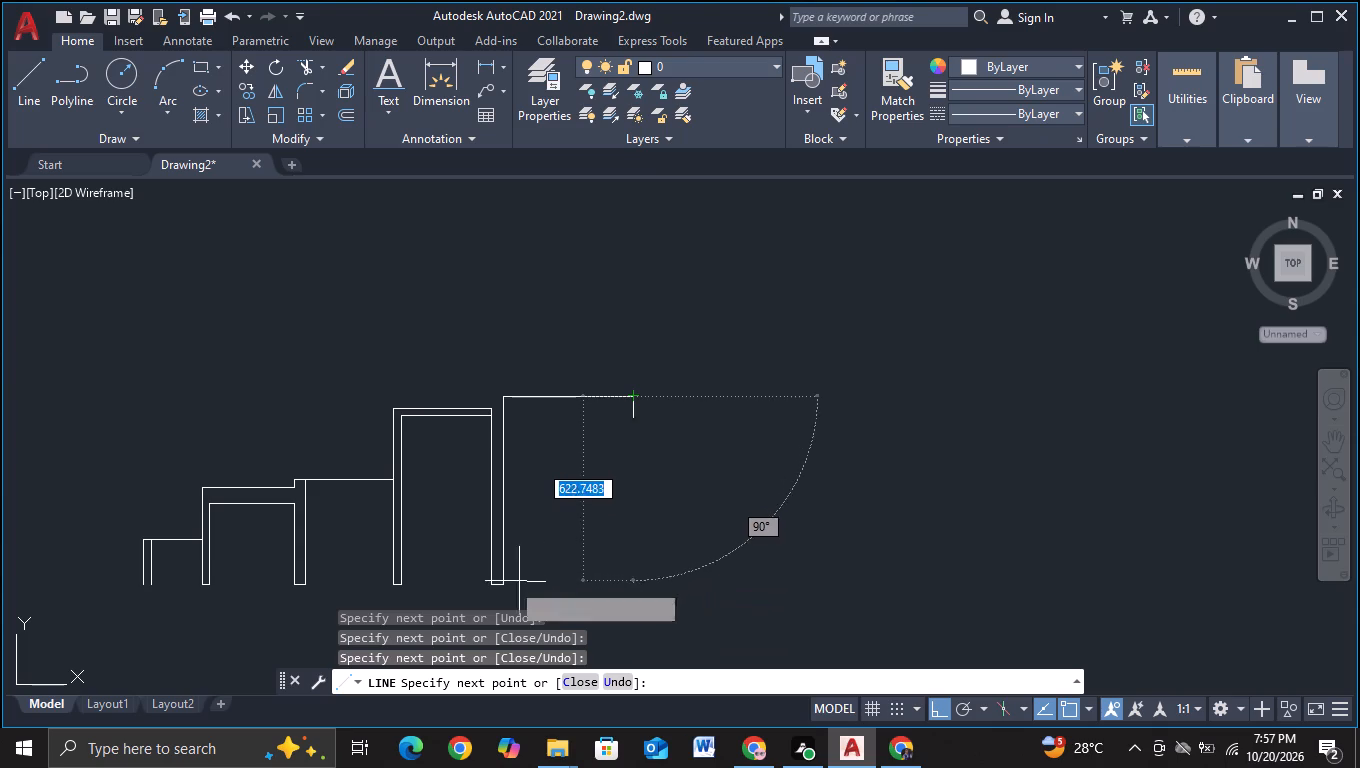
{"action": "left_click", "coordinate": [632, 586]}
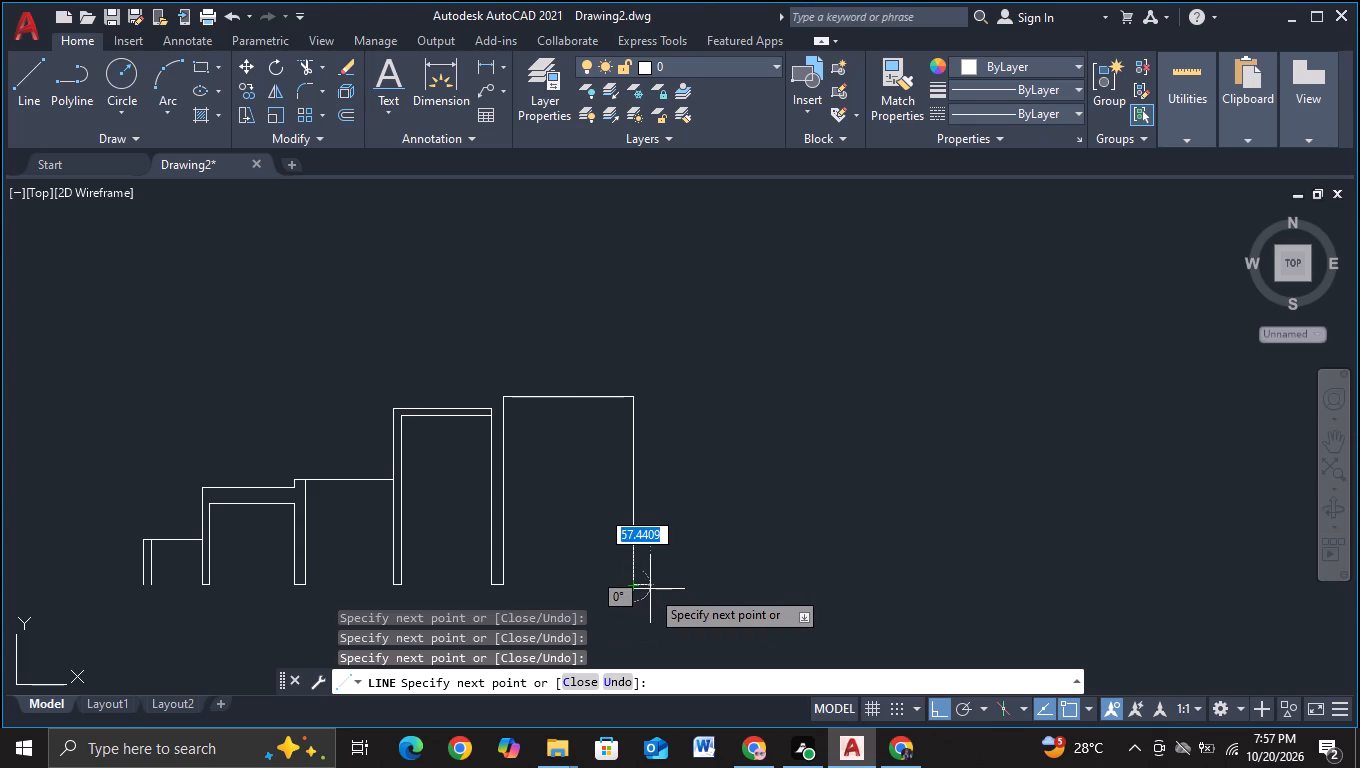
{"action": "left_click", "coordinate": [650, 589]}
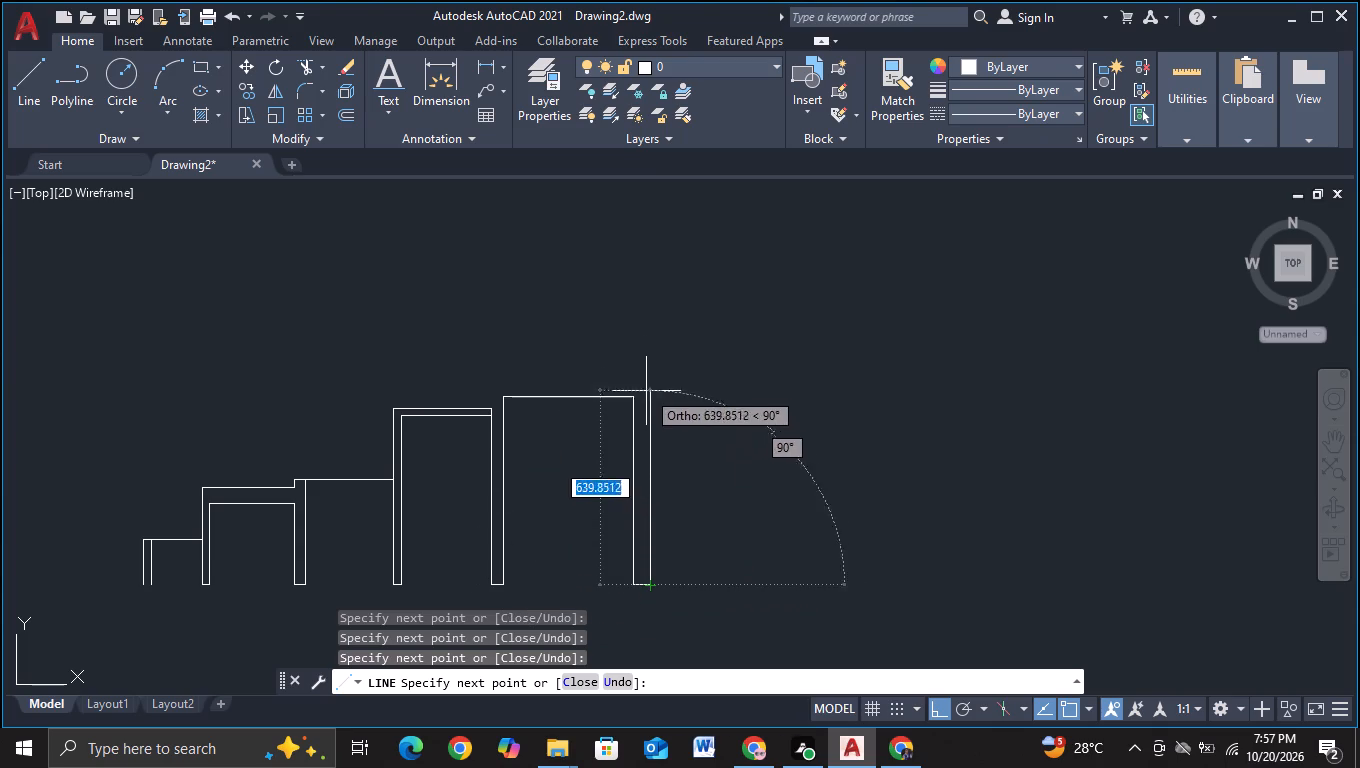
Draw the outer edge up above the inner top line, back about 537 over the previous leg, and down to the existing band's corner.
{"action": "left_click", "coordinate": [642, 380]}
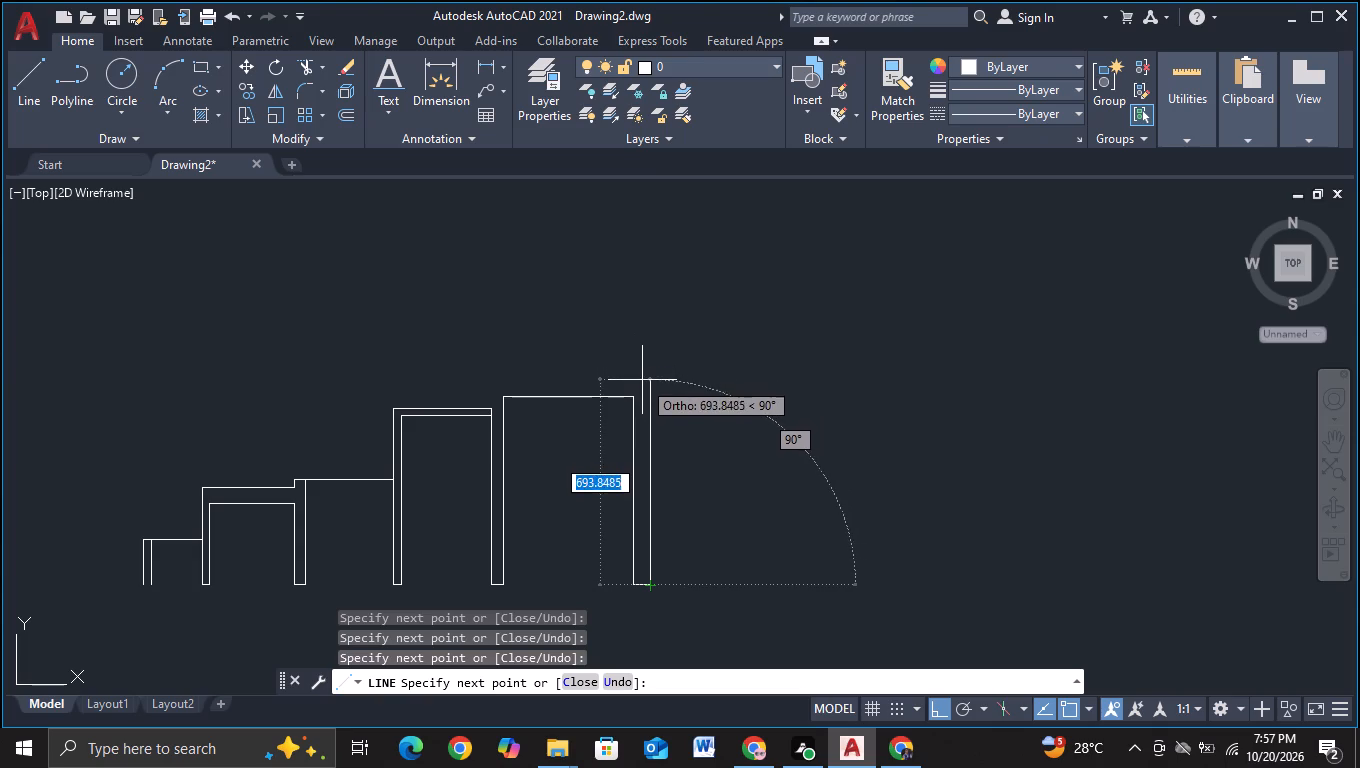
{"action": "left_click", "coordinate": [491, 379]}
{"action": "left_click", "coordinate": [491, 404]}
{"action": "key", "text": "Escape"}
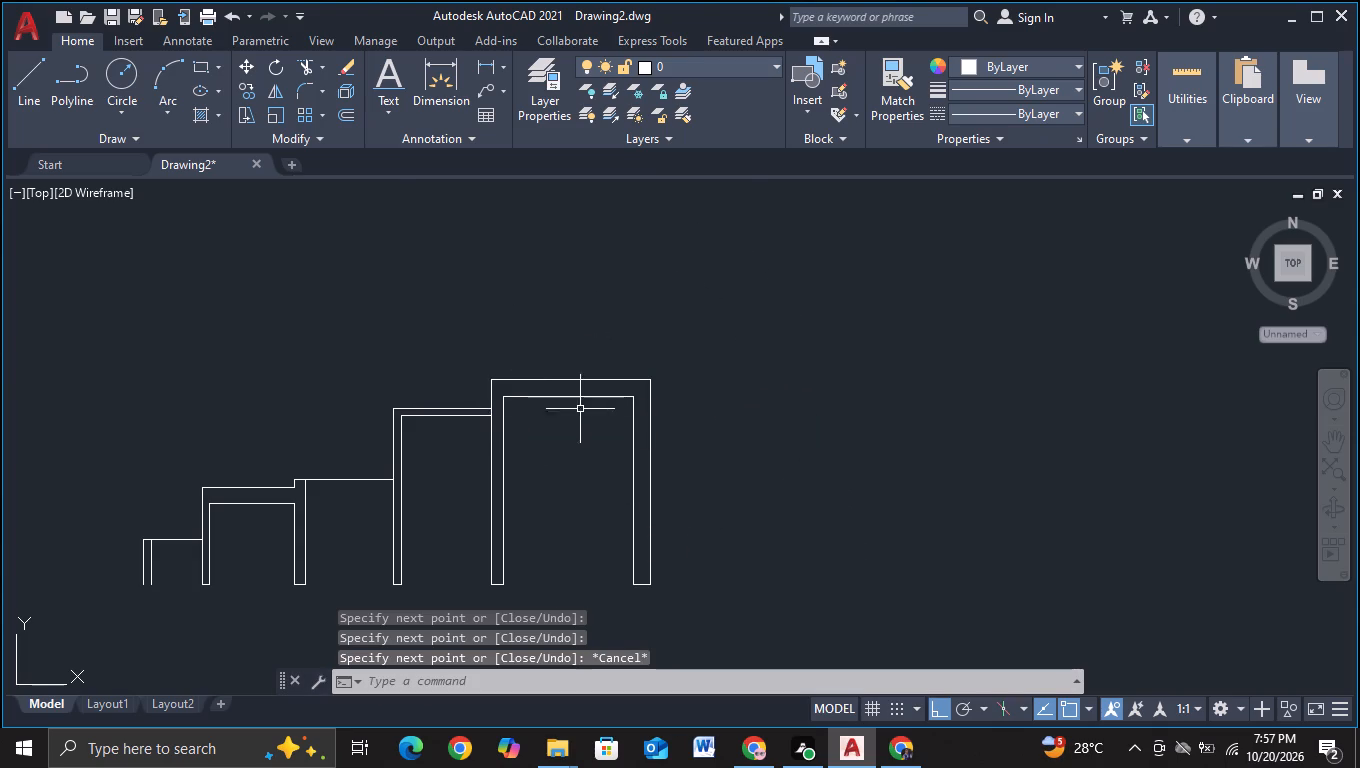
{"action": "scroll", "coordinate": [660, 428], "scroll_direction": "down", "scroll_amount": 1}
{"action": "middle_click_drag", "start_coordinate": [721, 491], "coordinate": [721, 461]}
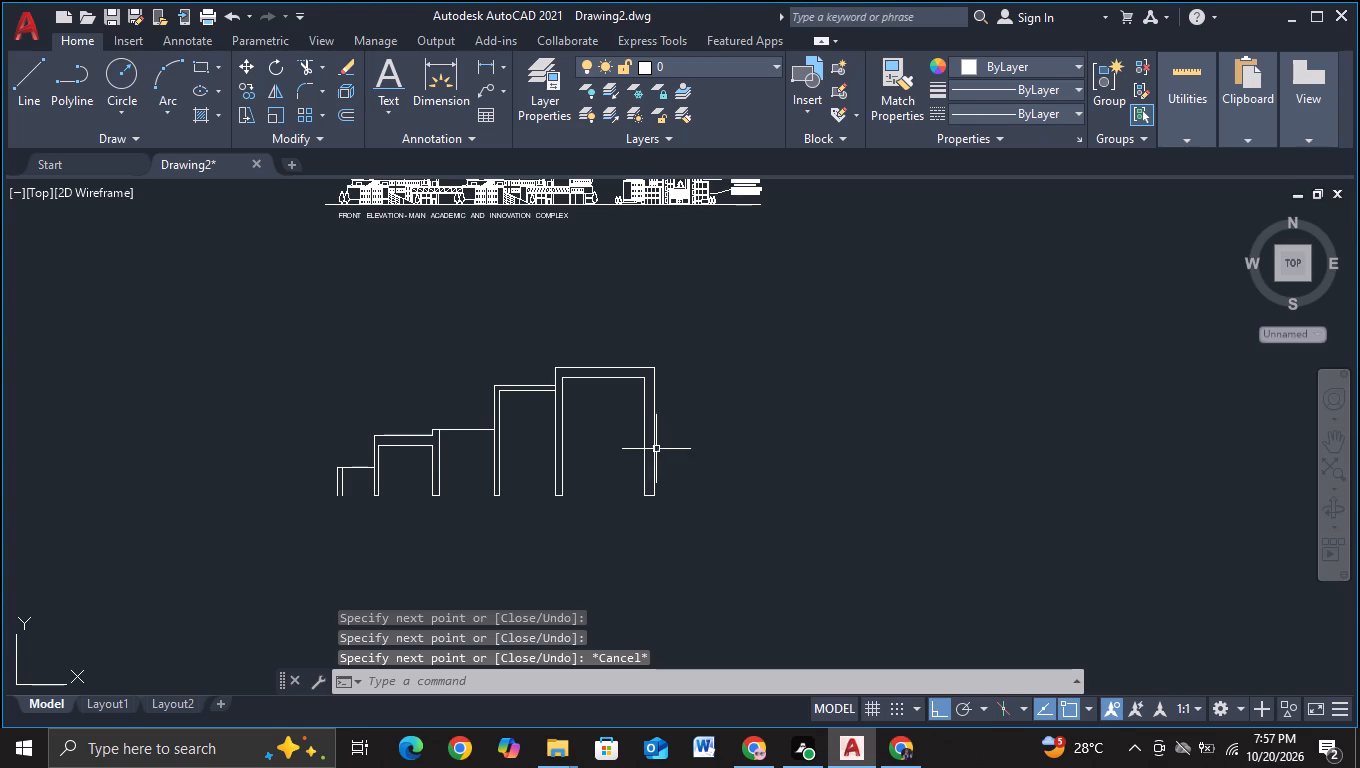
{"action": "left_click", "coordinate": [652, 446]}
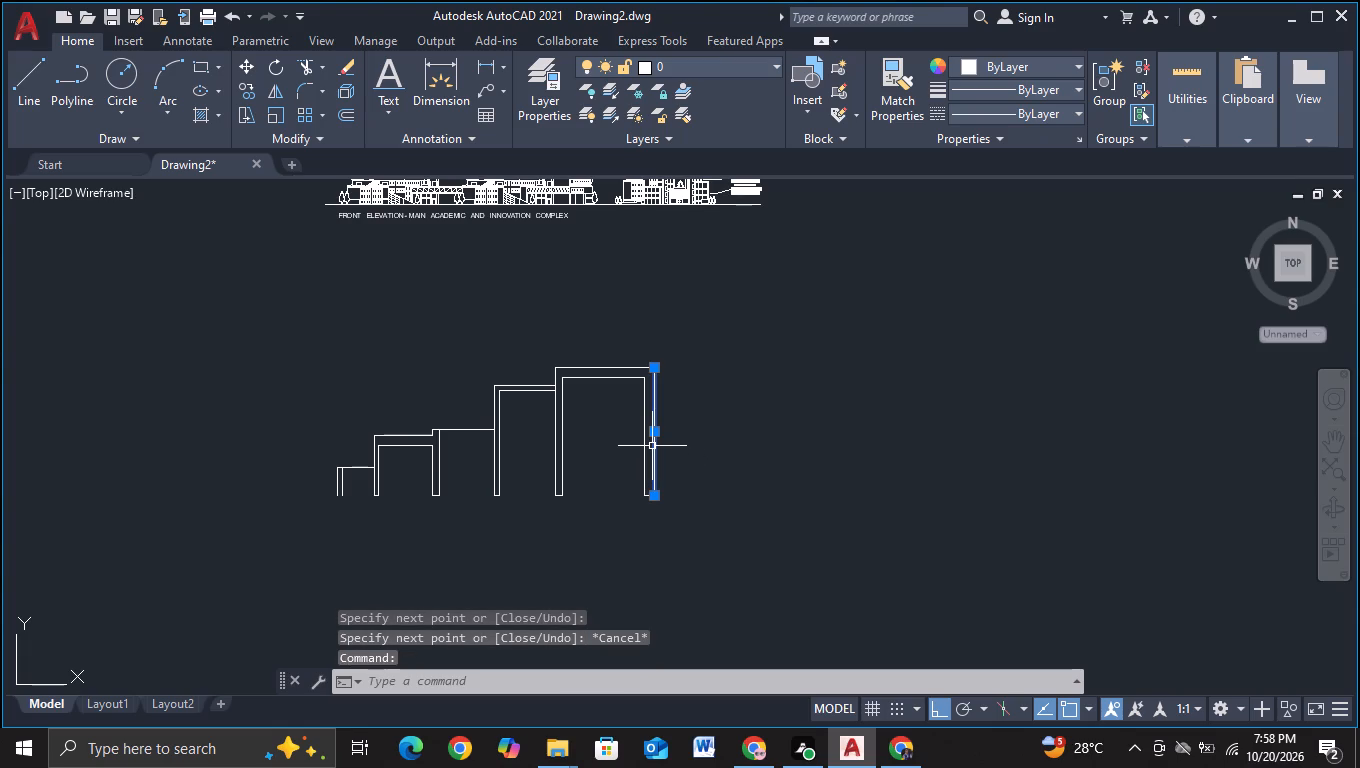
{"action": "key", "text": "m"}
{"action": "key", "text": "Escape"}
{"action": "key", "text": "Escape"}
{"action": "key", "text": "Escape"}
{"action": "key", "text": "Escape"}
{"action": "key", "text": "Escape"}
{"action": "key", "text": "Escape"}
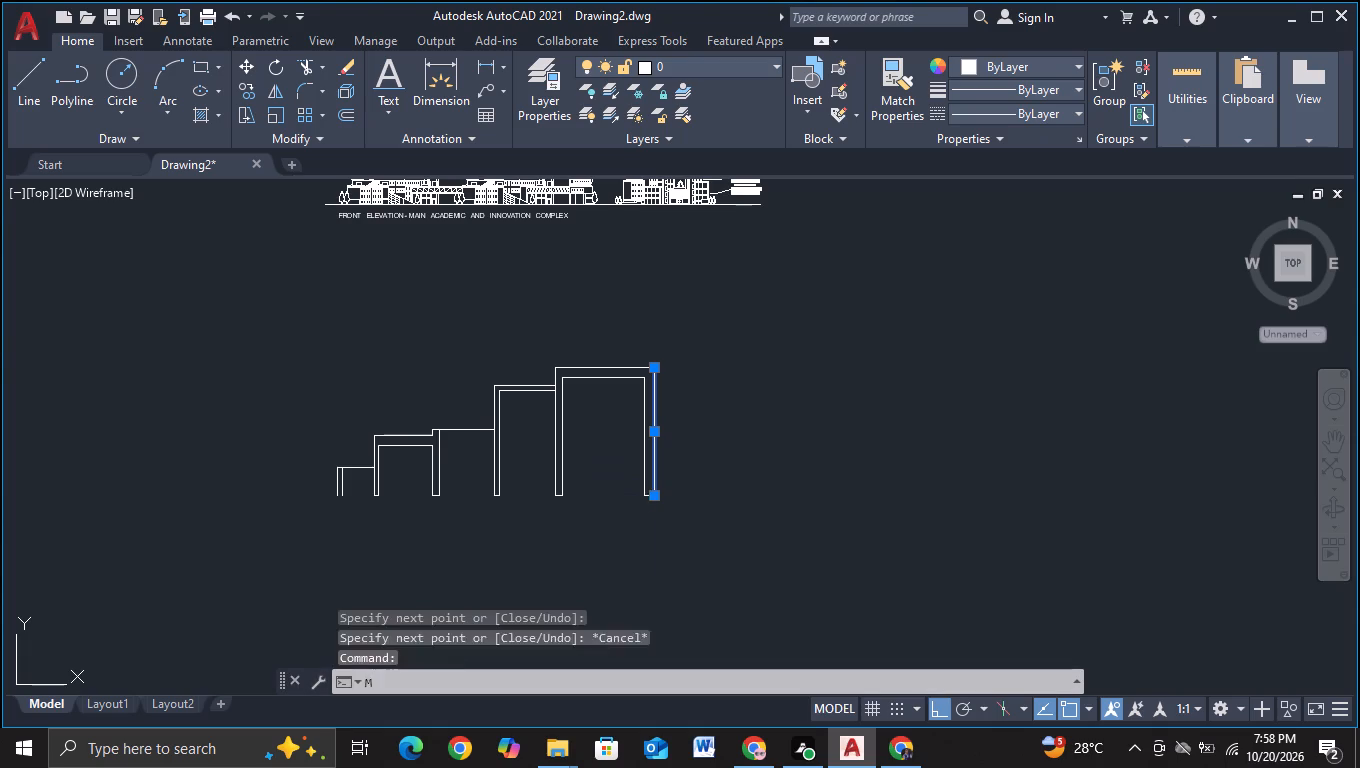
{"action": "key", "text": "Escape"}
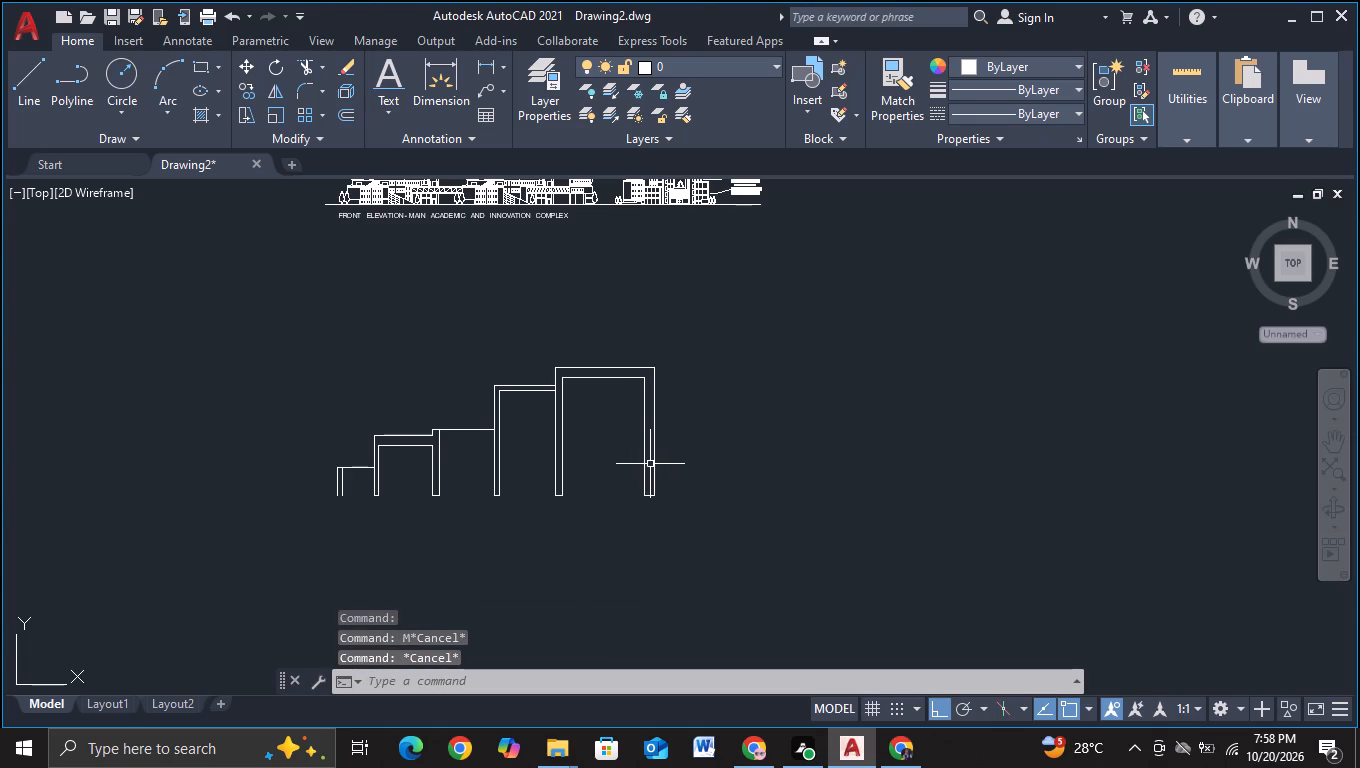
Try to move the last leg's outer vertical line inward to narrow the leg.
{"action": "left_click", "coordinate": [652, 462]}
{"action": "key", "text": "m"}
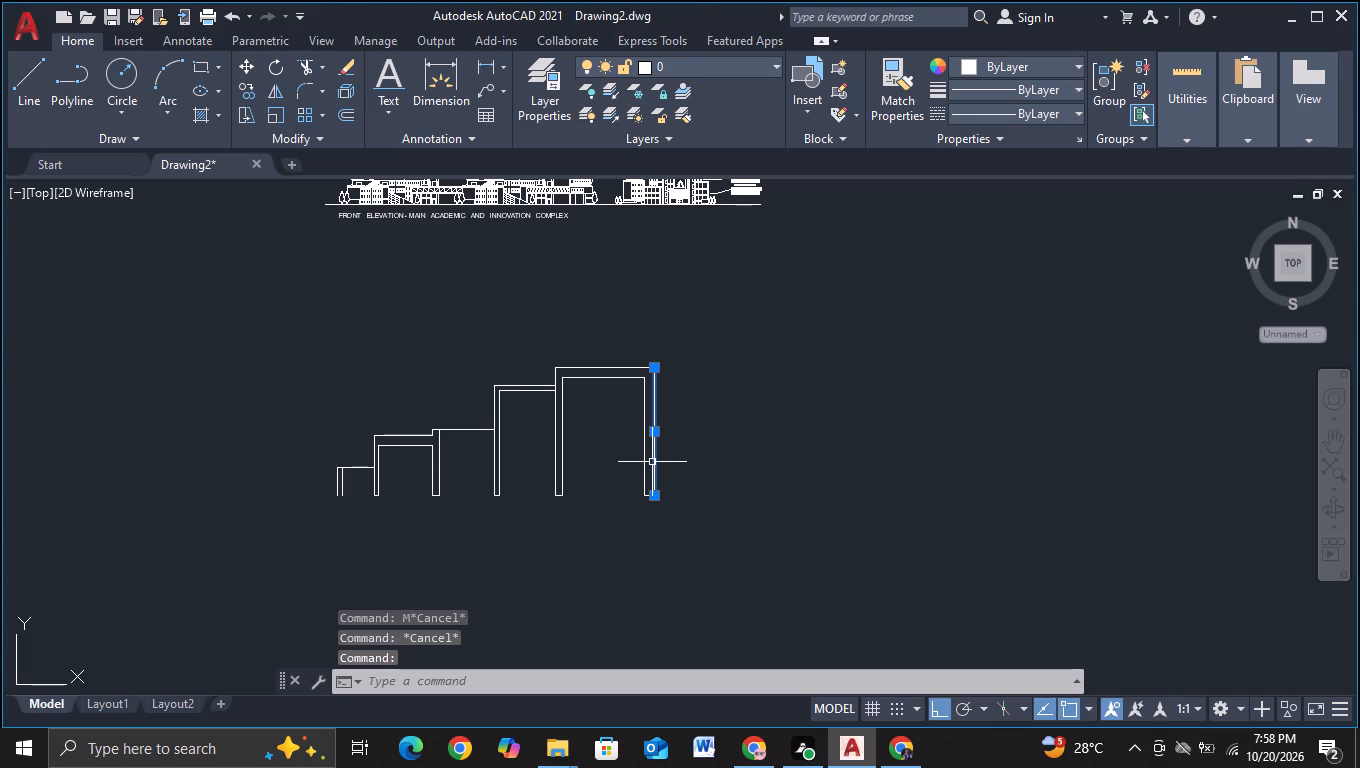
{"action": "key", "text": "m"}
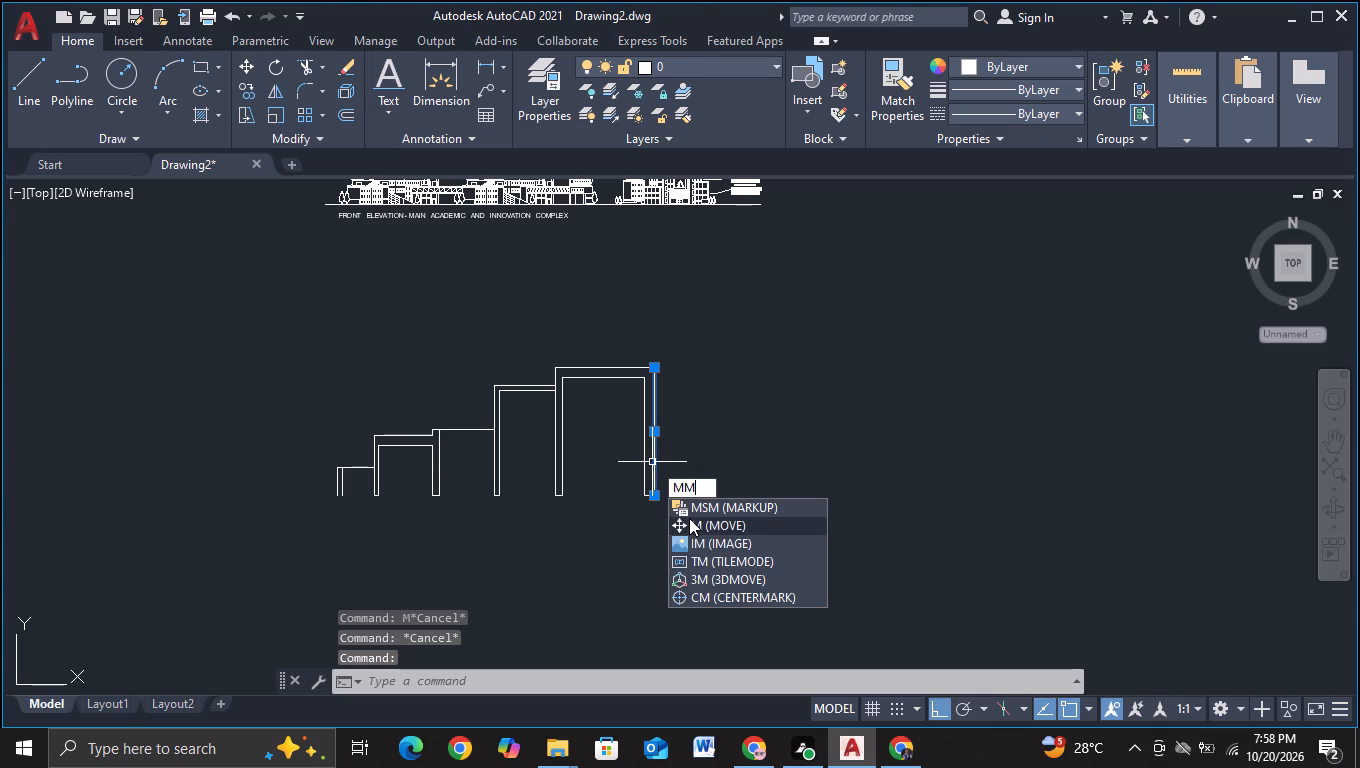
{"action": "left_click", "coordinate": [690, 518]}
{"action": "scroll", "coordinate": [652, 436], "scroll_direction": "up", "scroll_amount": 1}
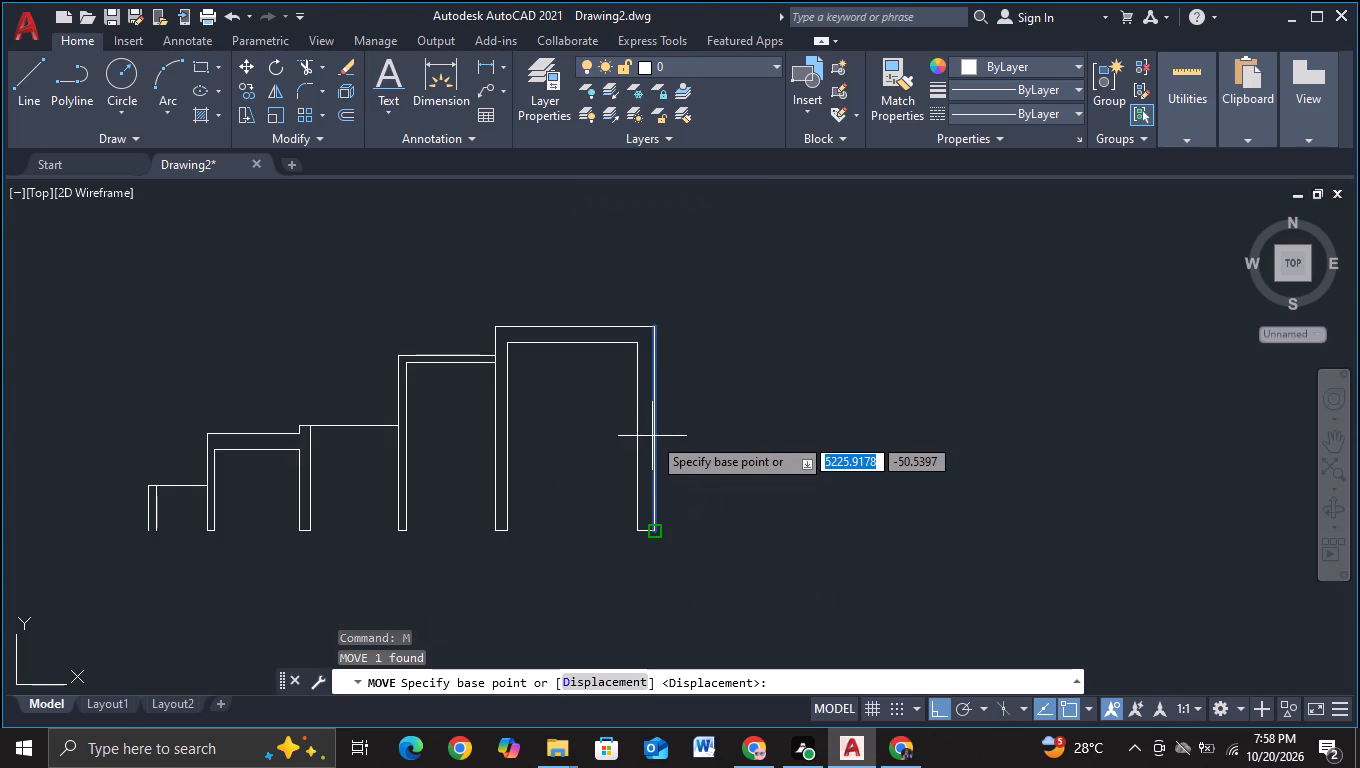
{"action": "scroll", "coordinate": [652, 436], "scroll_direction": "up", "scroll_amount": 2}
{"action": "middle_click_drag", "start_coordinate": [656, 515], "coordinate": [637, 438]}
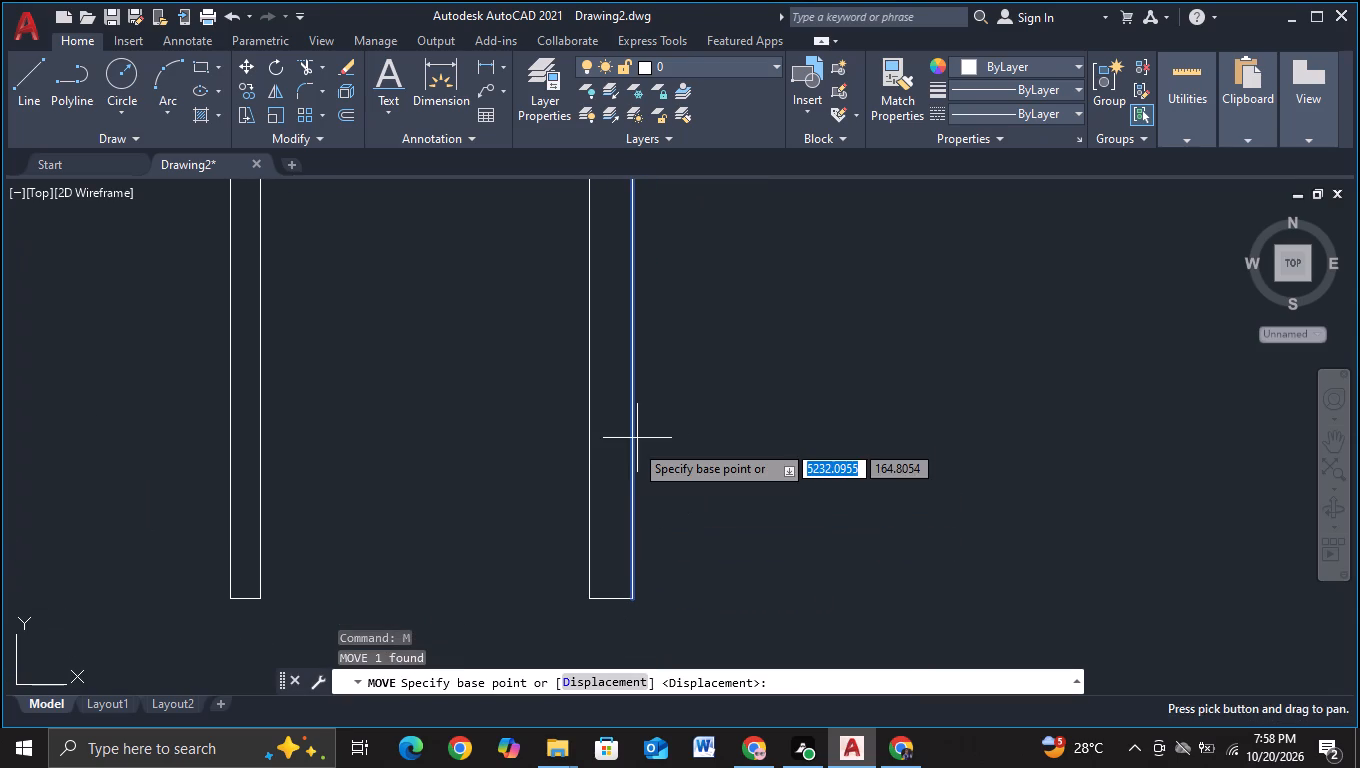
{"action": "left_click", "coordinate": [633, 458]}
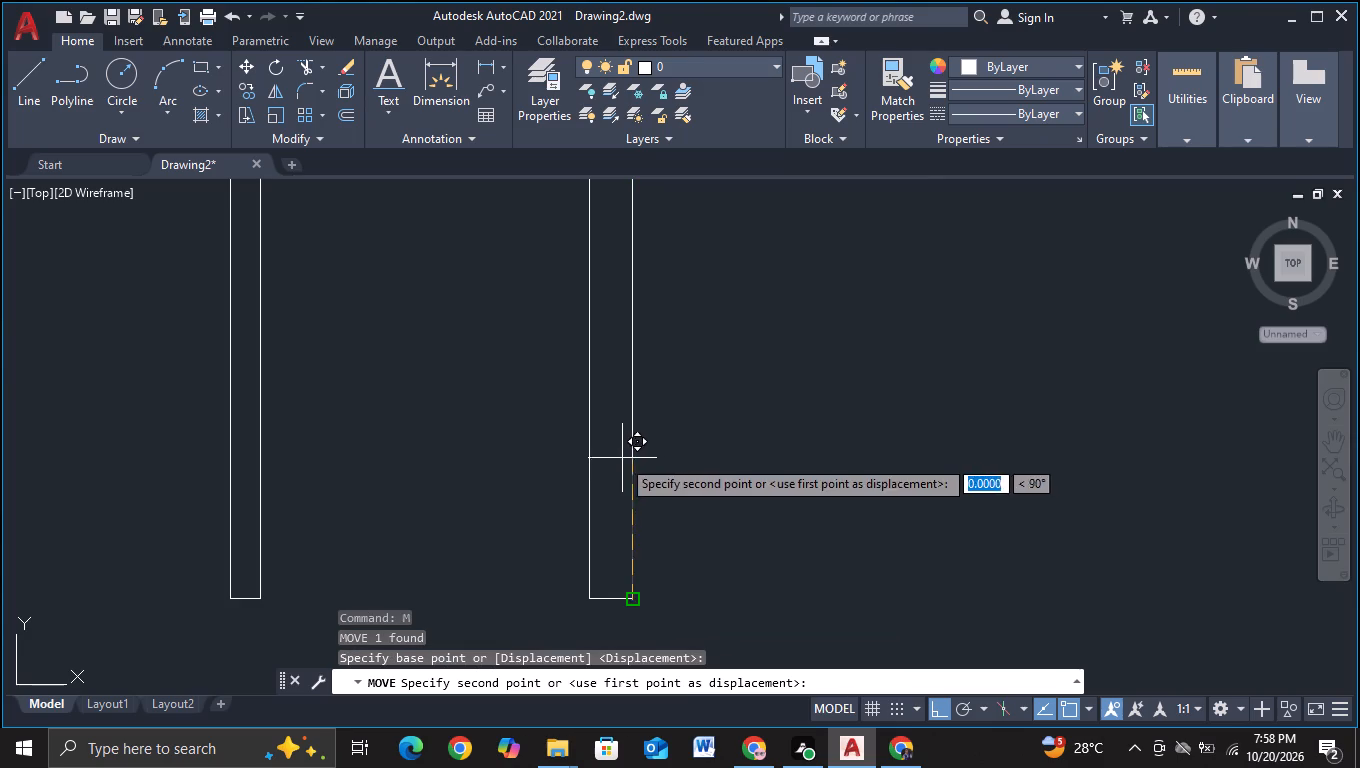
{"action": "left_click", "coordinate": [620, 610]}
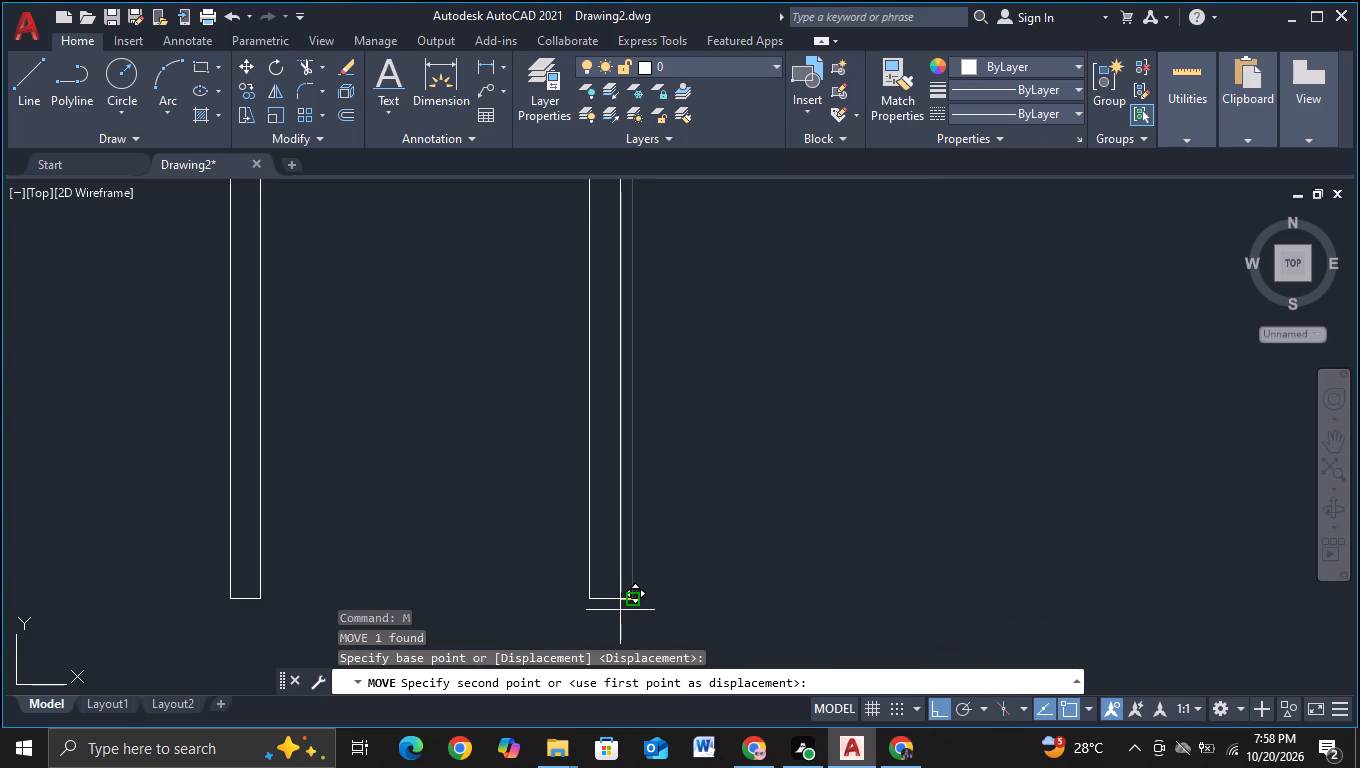
Move the last leg's outer vertical line about 18 inward with object snap off.
{"action": "left_click", "coordinate": [634, 570]}
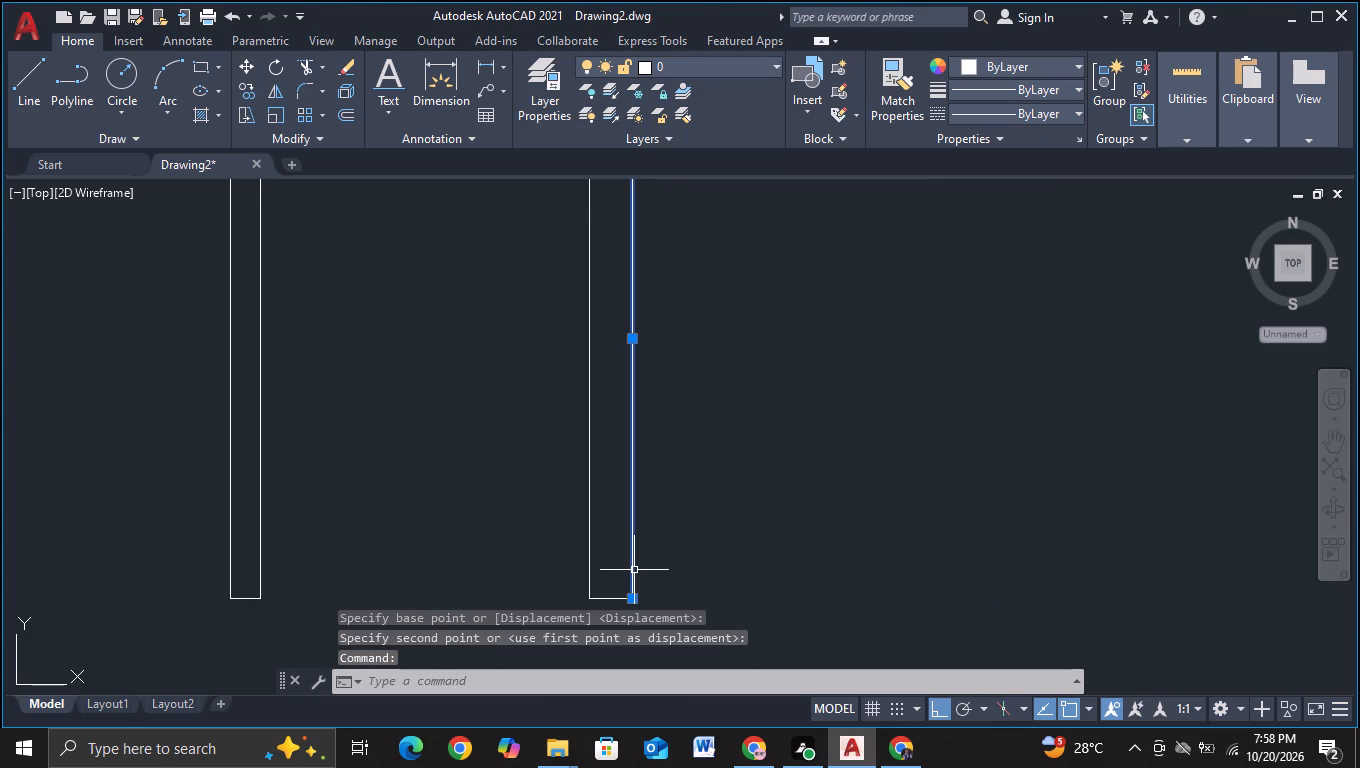
{"action": "key", "text": "m"}
{"action": "left_click", "coordinate": [693, 615]}
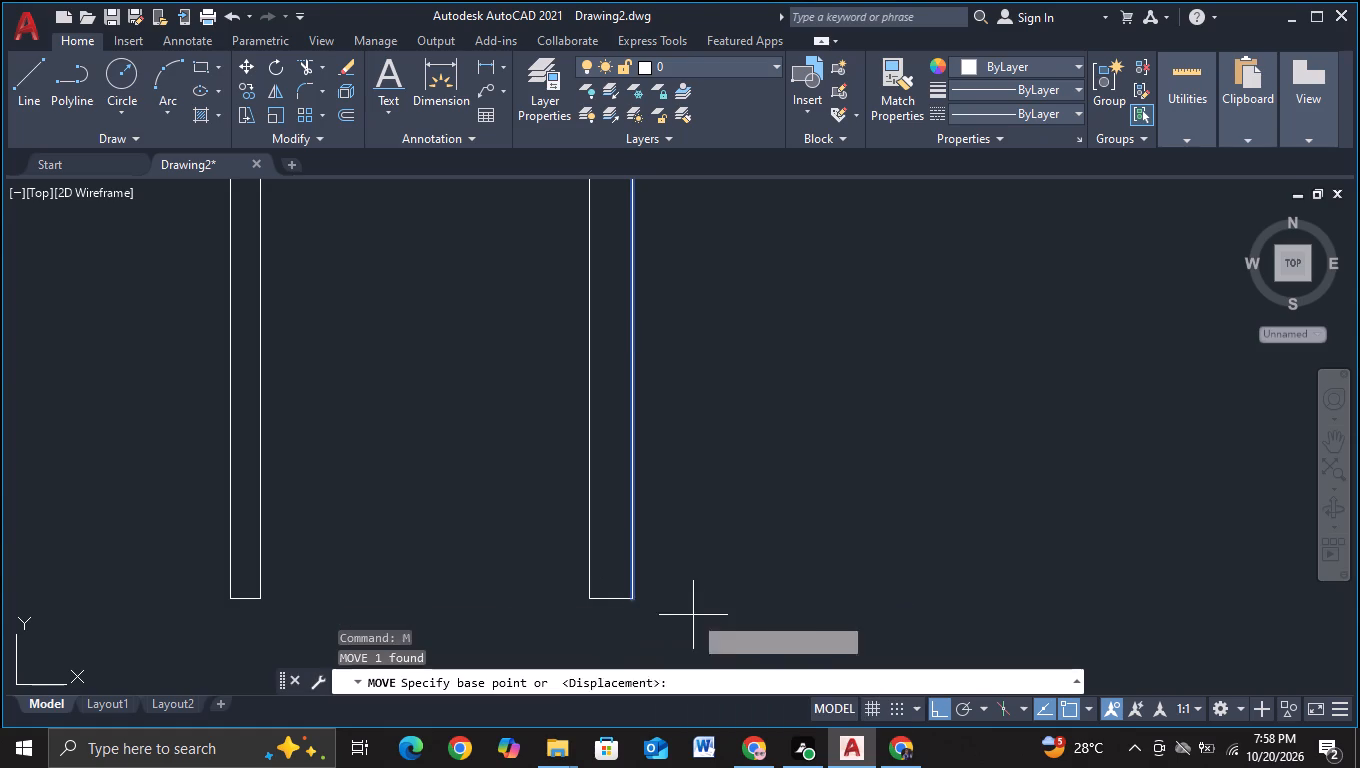
{"action": "left_click", "coordinate": [635, 555]}
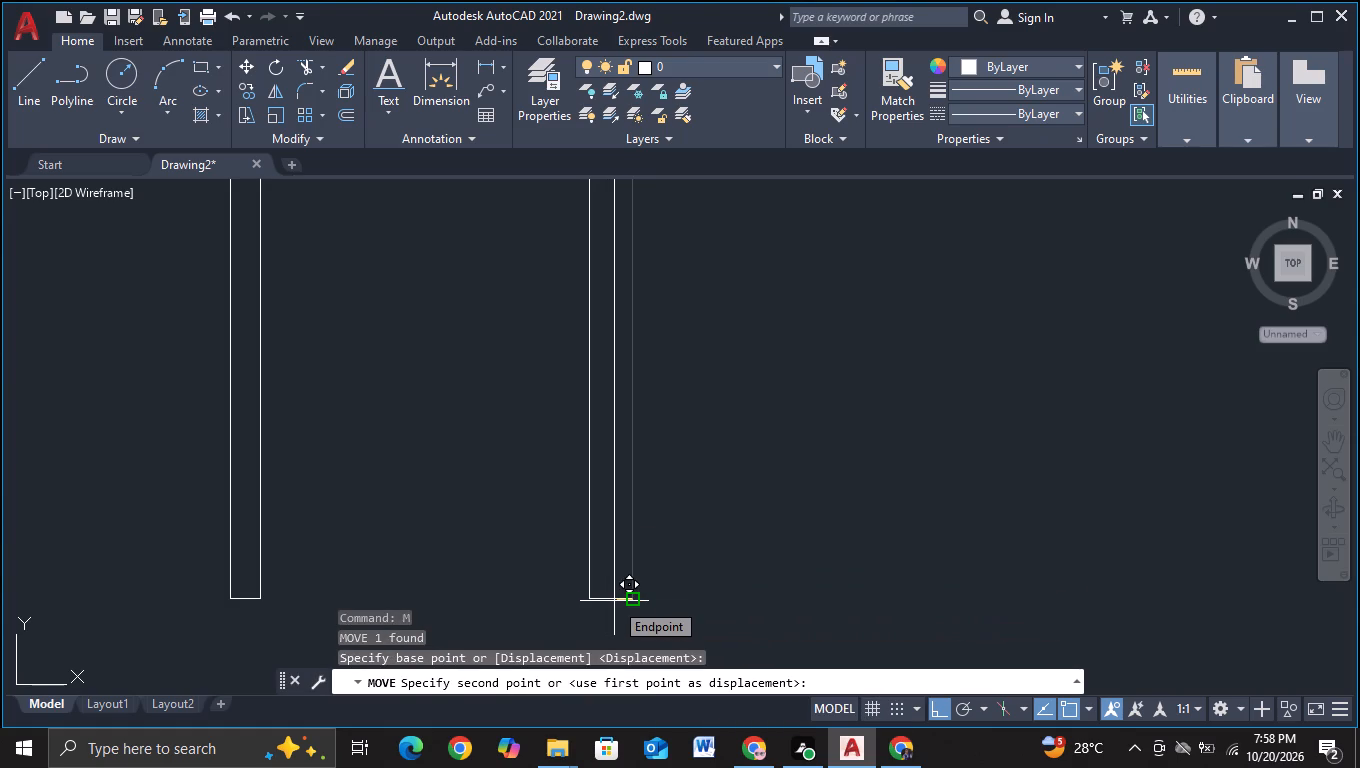
{"action": "key", "text": "F3"}
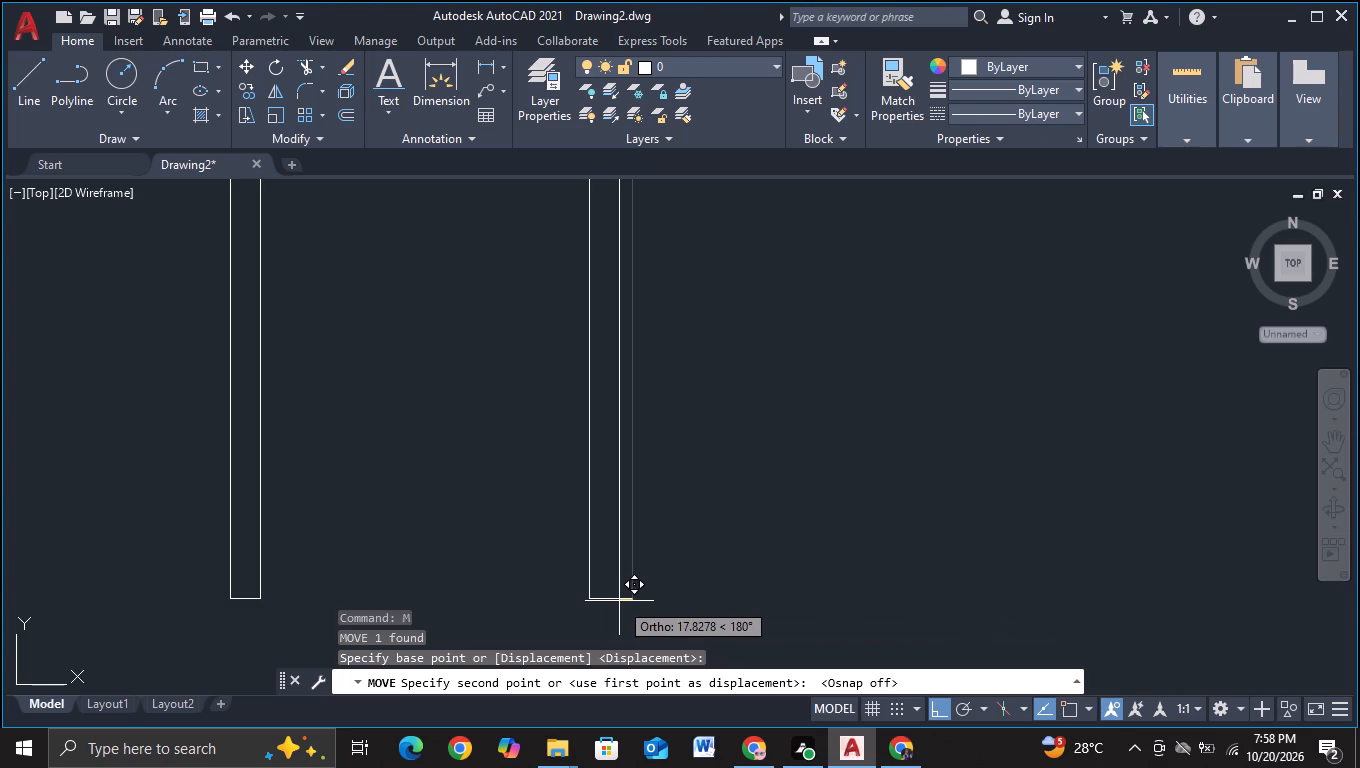
{"action": "left_click", "coordinate": [619, 601]}
{"action": "key", "text": "Escape"}
{"action": "scroll", "coordinate": [748, 589], "scroll_direction": "down", "scroll_amount": 2}
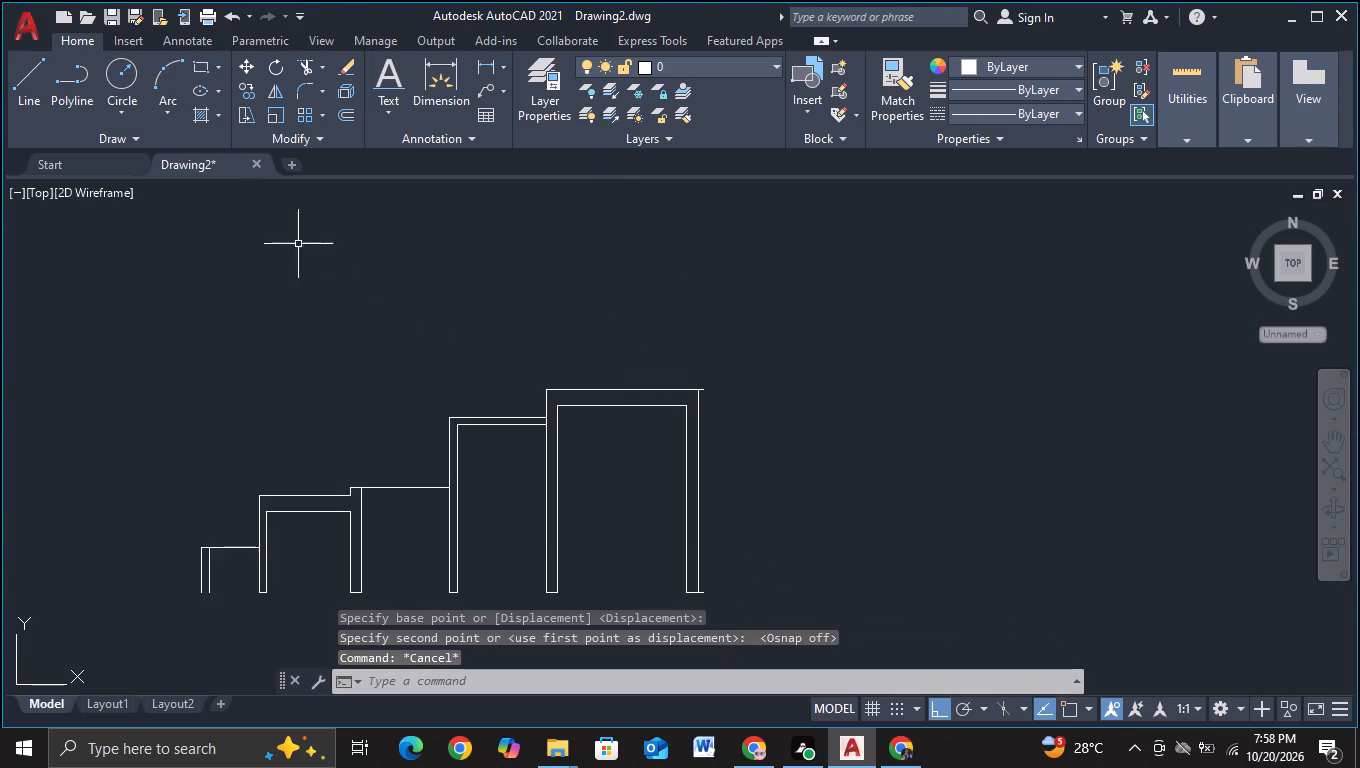
Trim the overhanging ends of the top line and the foot line beyond the last leg's outer edge.
{"action": "left_click", "coordinate": [307, 75]}
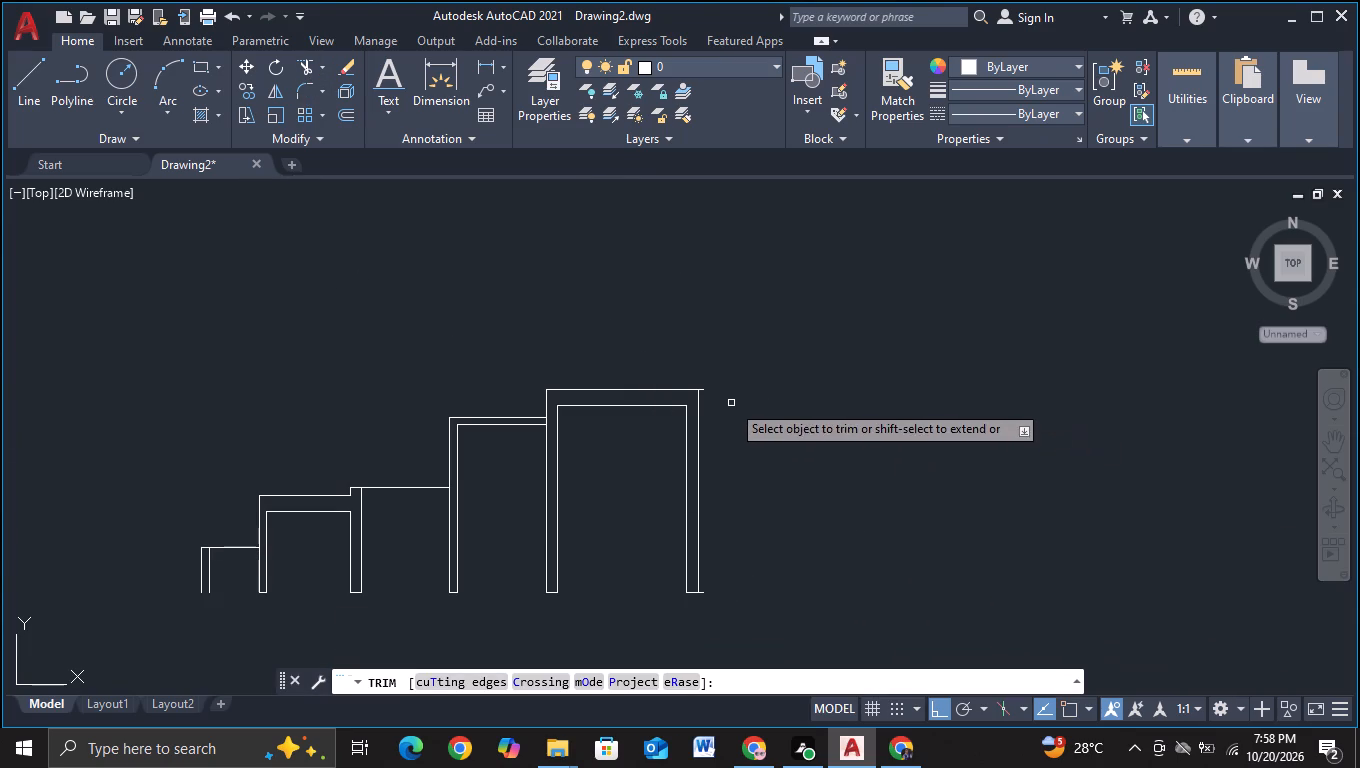
{"action": "left_click", "coordinate": [705, 388]}
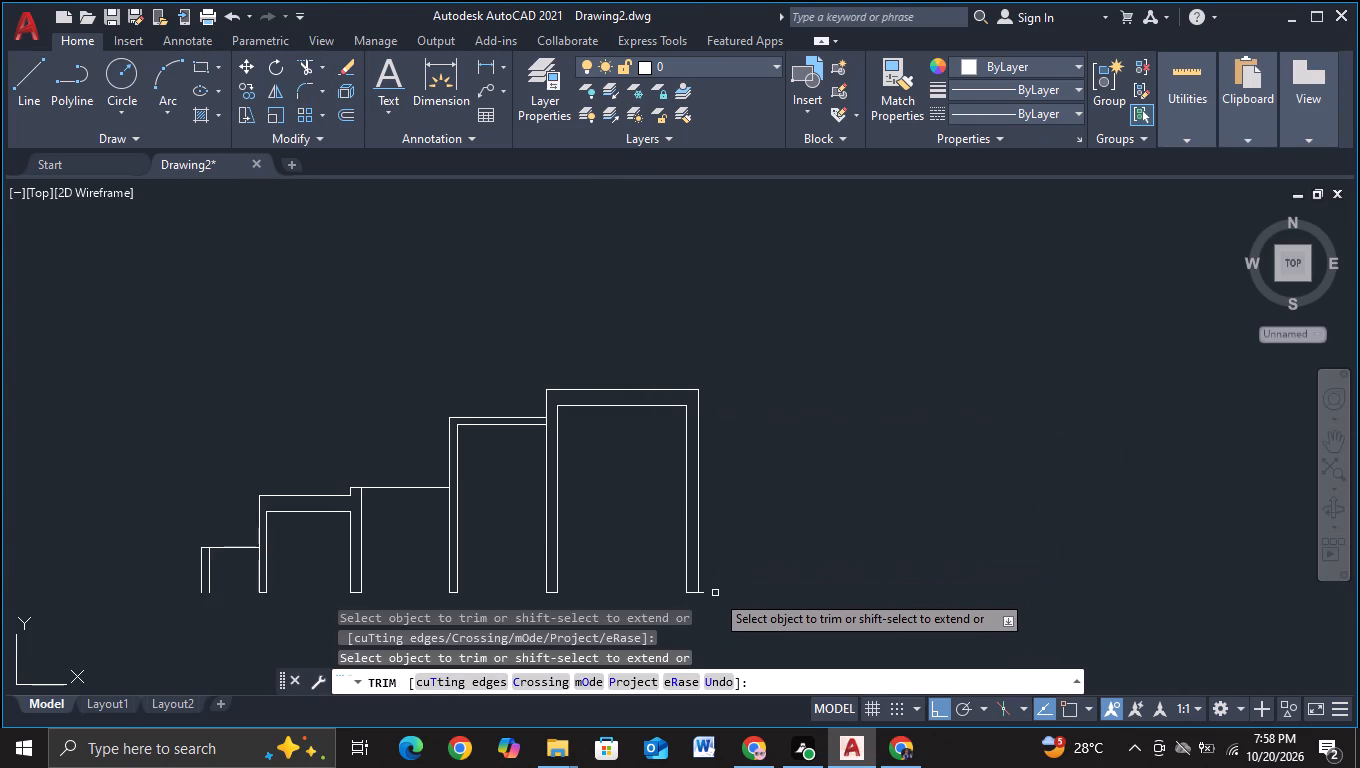
{"action": "left_click", "coordinate": [706, 594]}
{"action": "key", "text": "Escape"}
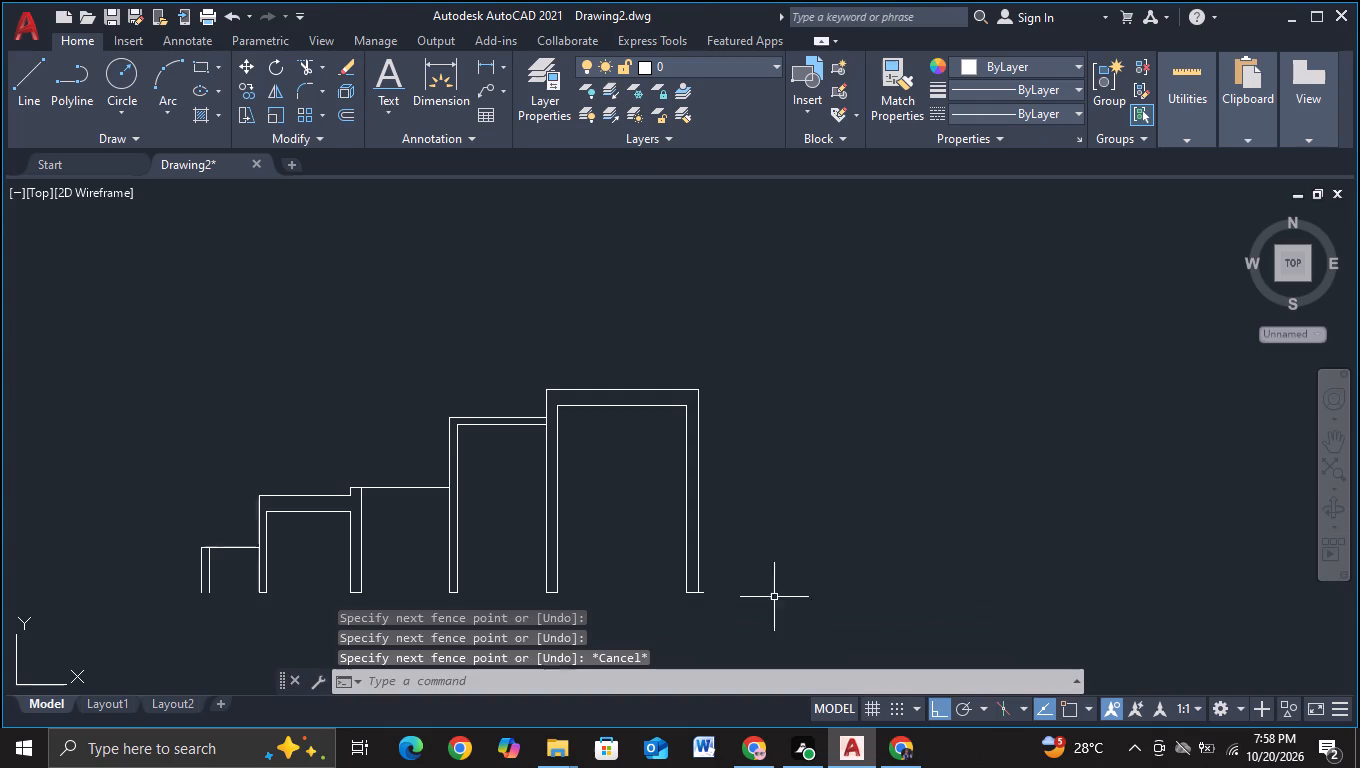
{"action": "scroll", "coordinate": [743, 600], "scroll_direction": "up", "scroll_amount": 2}
{"action": "left_click", "coordinate": [636, 582]}
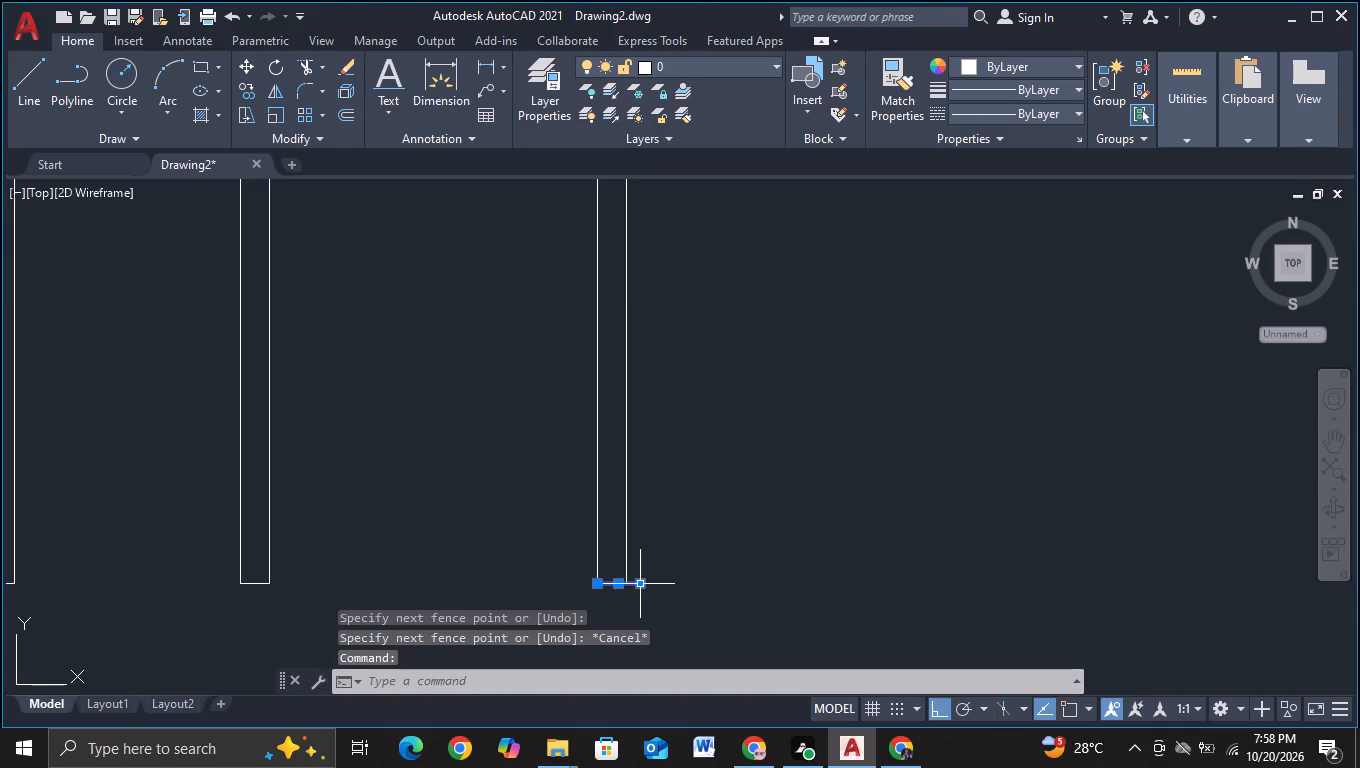
{"action": "key", "text": "Escape"}
{"action": "key", "text": "Escape"}
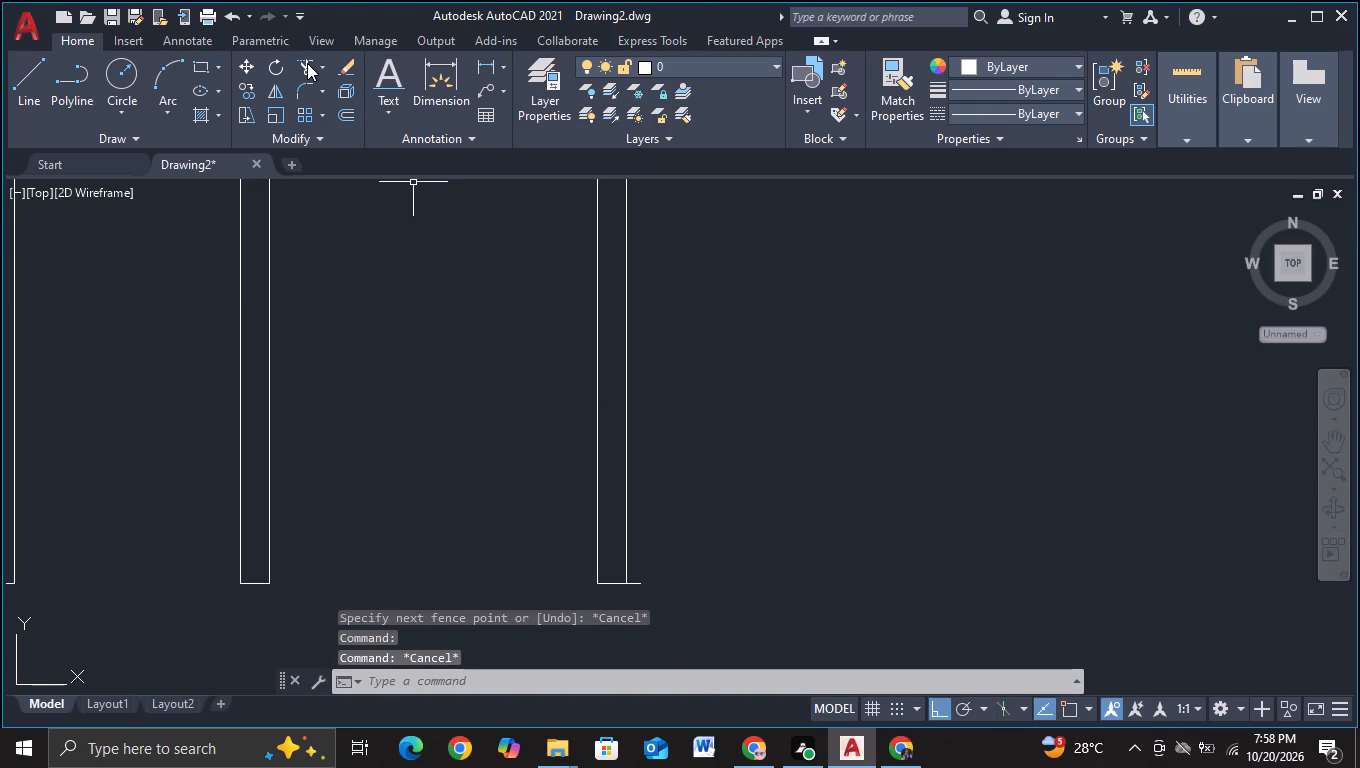
{"action": "left_click", "coordinate": [307, 64]}
{"action": "left_click_drag", "start_coordinate": [633, 602], "coordinate": [637, 556]}
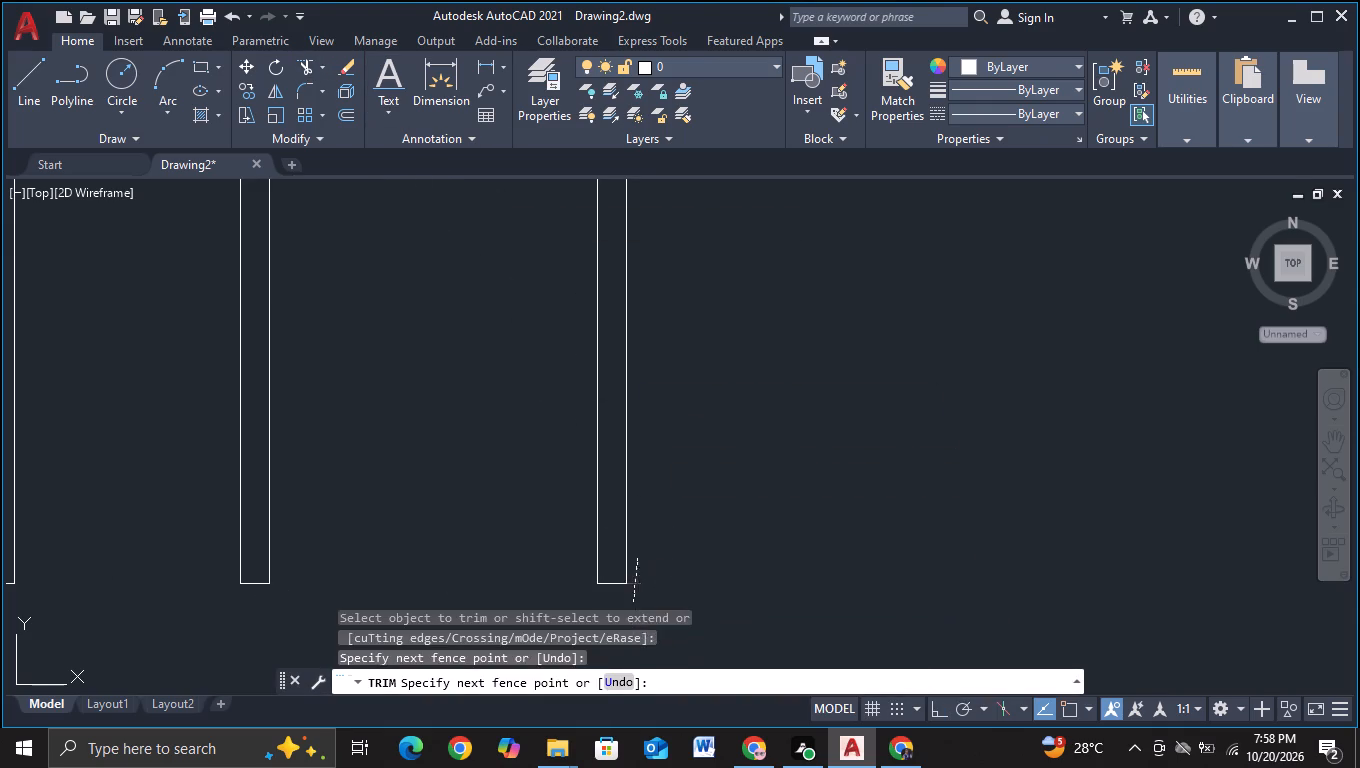
Draw a horizontal ground line from the outer foot of the first, lowest leg, running far past the last leg.
{"action": "scroll", "coordinate": [637, 553], "scroll_direction": "down", "scroll_amount": 3}
{"action": "middle_click_drag", "start_coordinate": [728, 575], "coordinate": [738, 498]}
{"action": "key", "text": "Escape"}
{"action": "middle_click_drag", "start_coordinate": [734, 539], "coordinate": [594, 469]}
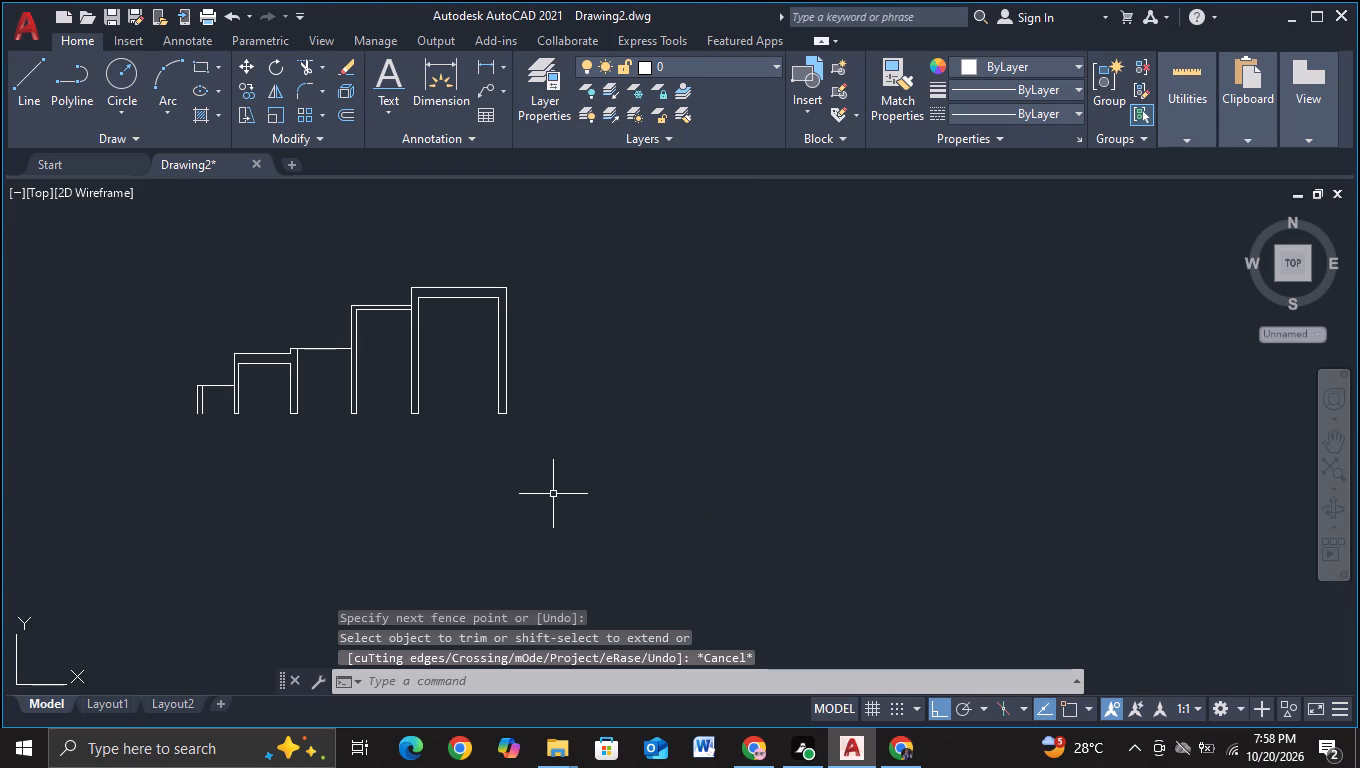
{"action": "left_click", "coordinate": [20, 122]}
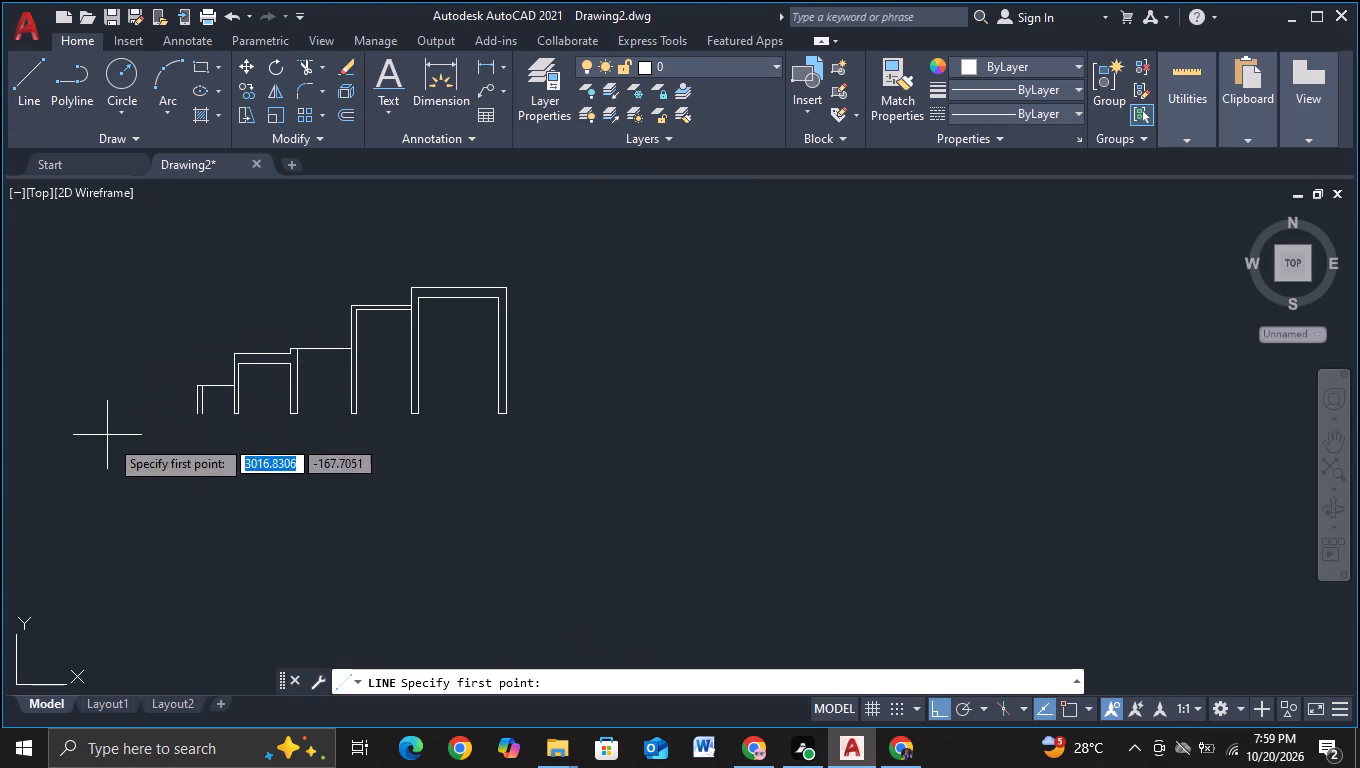
{"action": "scroll", "coordinate": [116, 444], "scroll_direction": "up", "scroll_amount": 2}
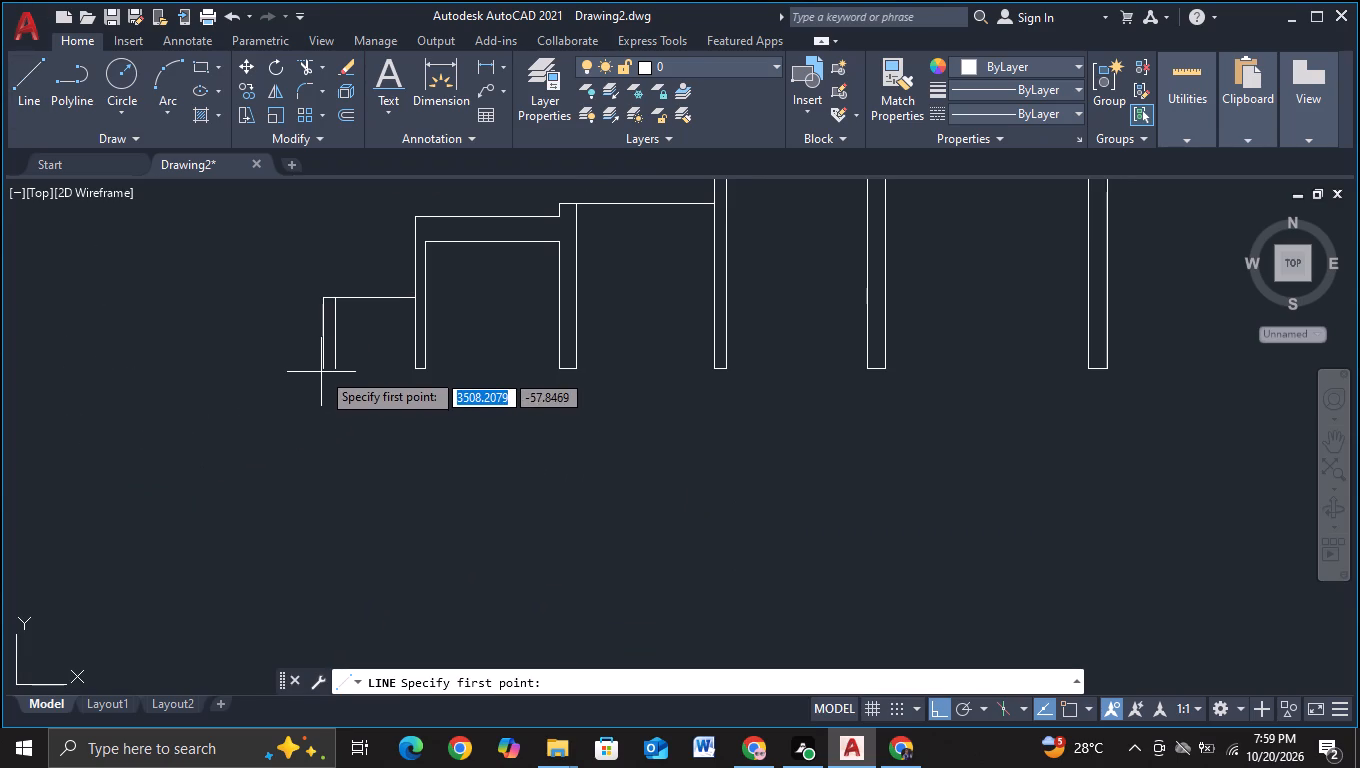
{"action": "key", "text": "F3"}
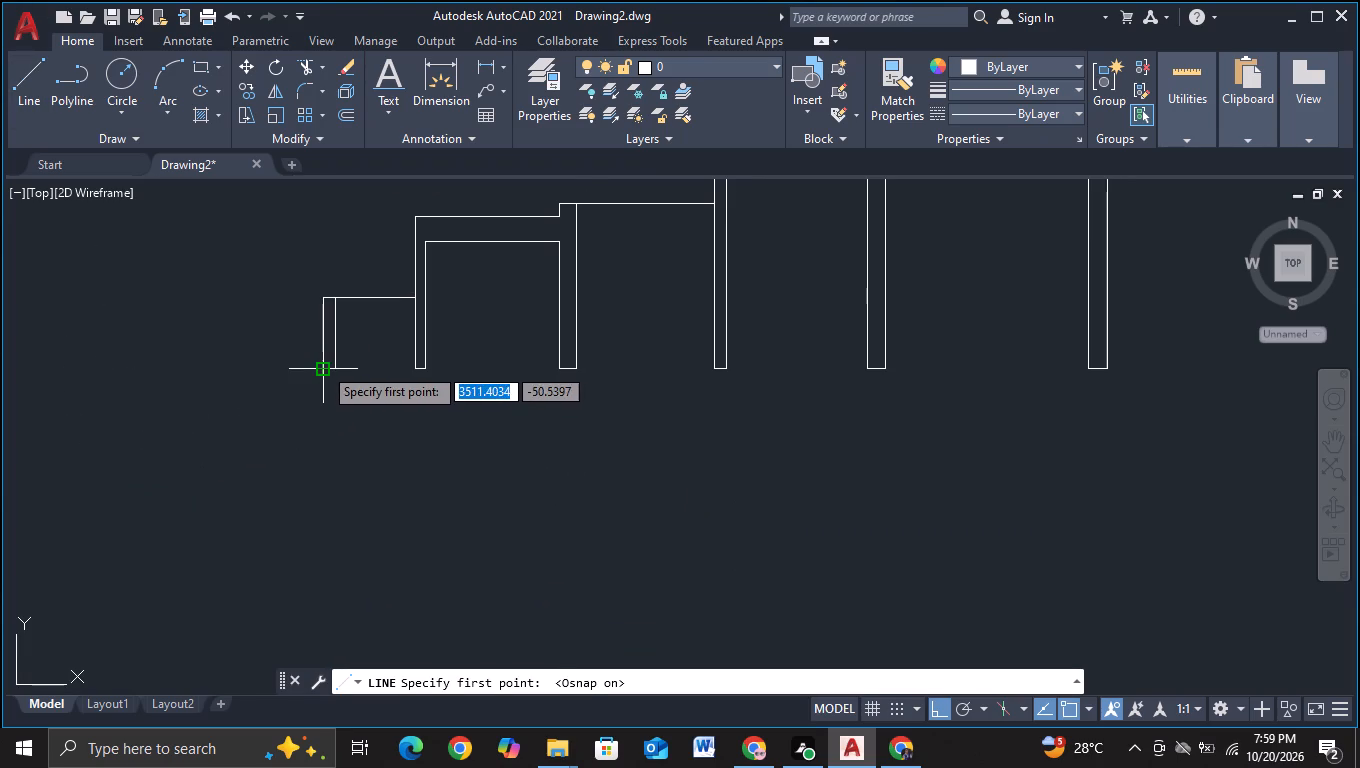
{"action": "left_click", "coordinate": [323, 366]}
{"action": "scroll", "coordinate": [651, 377], "scroll_direction": "down", "scroll_amount": 2}
{"action": "middle_click_drag", "start_coordinate": [651, 377], "coordinate": [0, 386]}
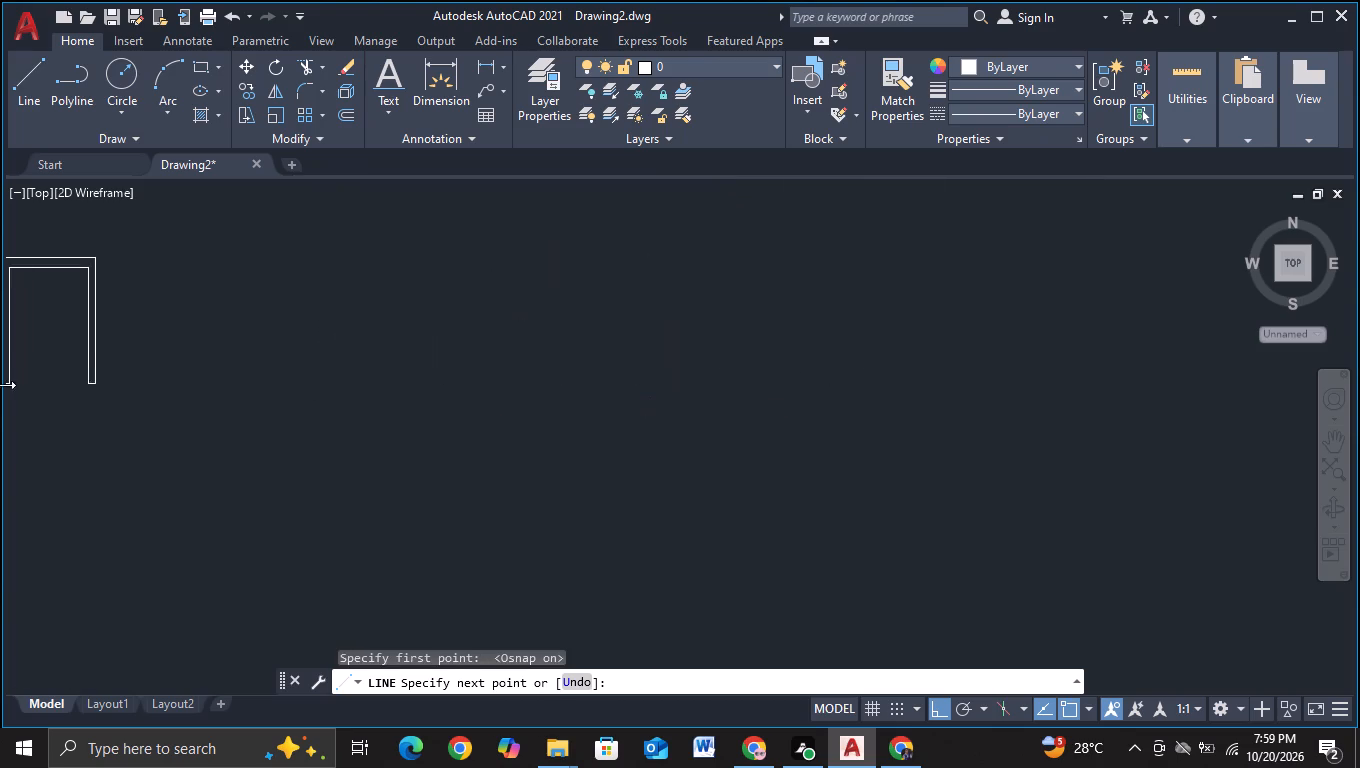
{"action": "scroll", "coordinate": [659, 372], "scroll_direction": "down", "scroll_amount": 2}
{"action": "middle_click_drag", "start_coordinate": [659, 372], "coordinate": [835, 390]}
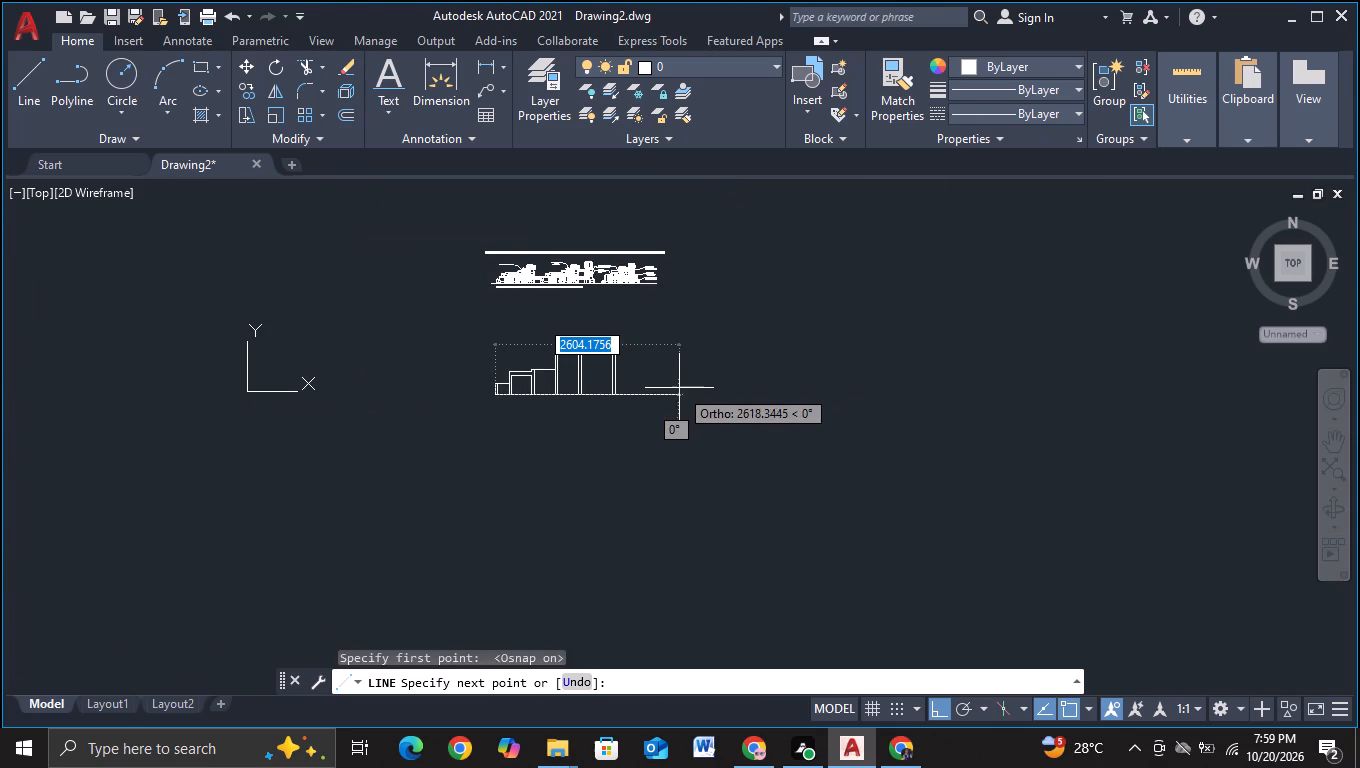
{"action": "scroll", "coordinate": [1310, 421], "scroll_direction": "down", "scroll_amount": 2}
{"action": "middle_click_drag", "start_coordinate": [1162, 421], "coordinate": [968, 424]}
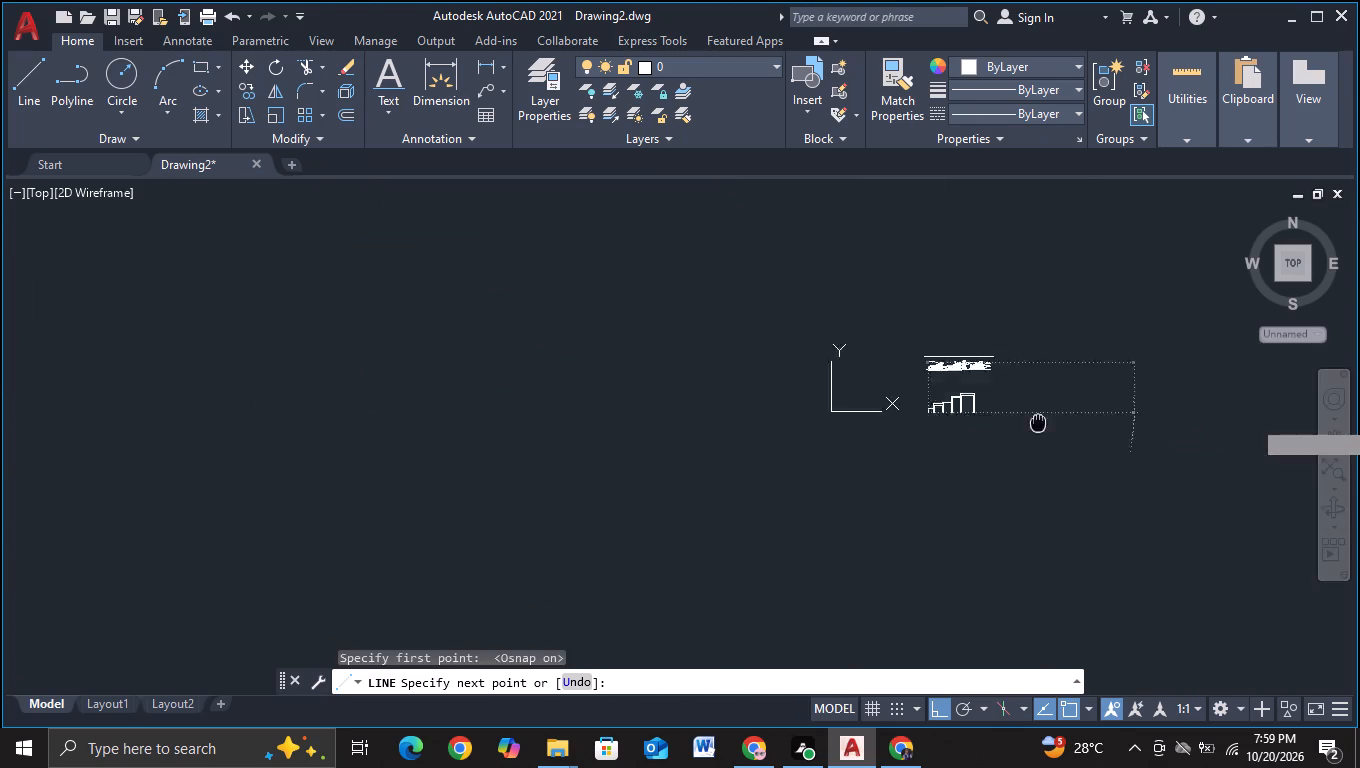
{"action": "middle_click_drag", "start_coordinate": [968, 424], "coordinate": [620, 426]}
{"action": "left_click", "coordinate": [876, 411]}
{"action": "key", "text": "Escape"}
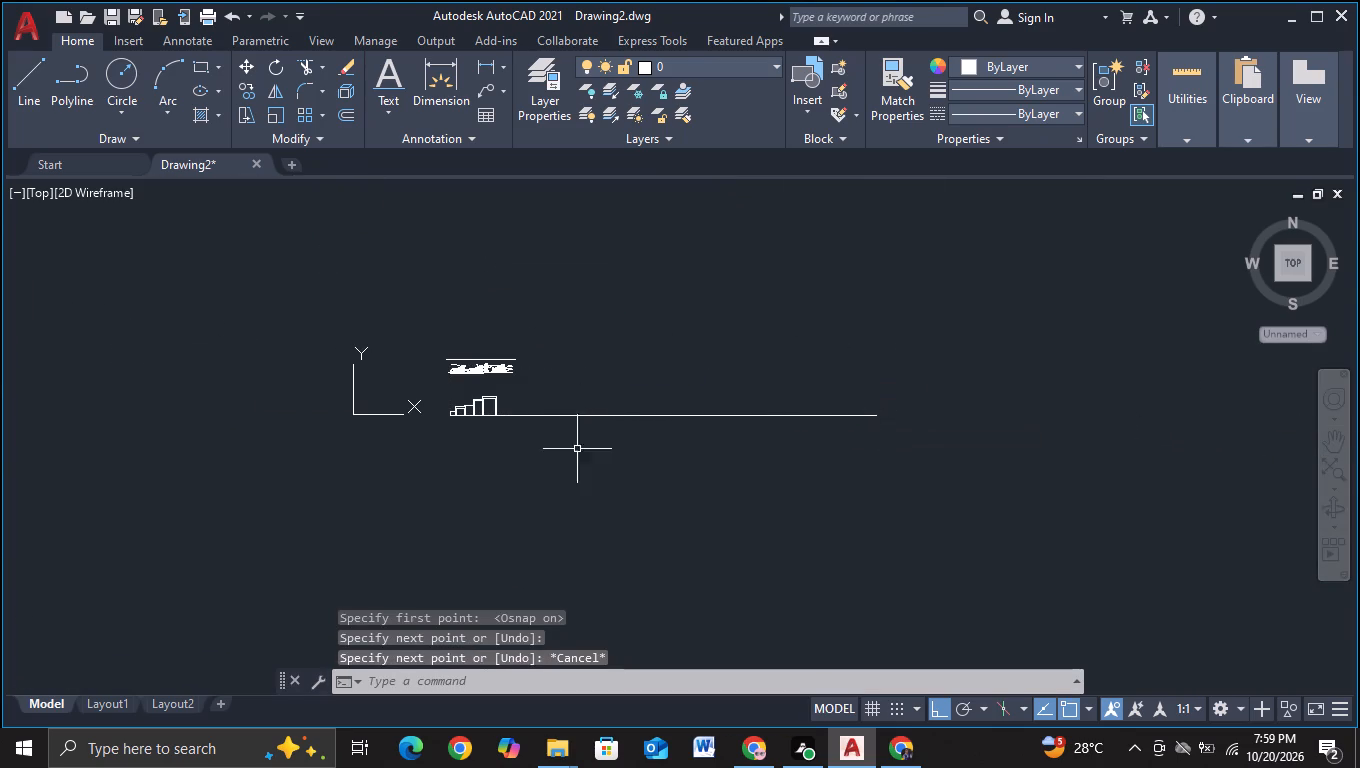
Move the first leg's two vertical lines and short cap about 46 horizontally outward, away from the second leg.
{"action": "scroll", "coordinate": [577, 450], "scroll_direction": "up", "scroll_amount": 2}
{"action": "middle_click_drag", "start_coordinate": [431, 464], "coordinate": [803, 517]}
{"action": "scroll", "coordinate": [803, 517], "scroll_direction": "up", "scroll_amount": 2}
{"action": "middle_click_drag", "start_coordinate": [694, 497], "coordinate": [779, 576]}
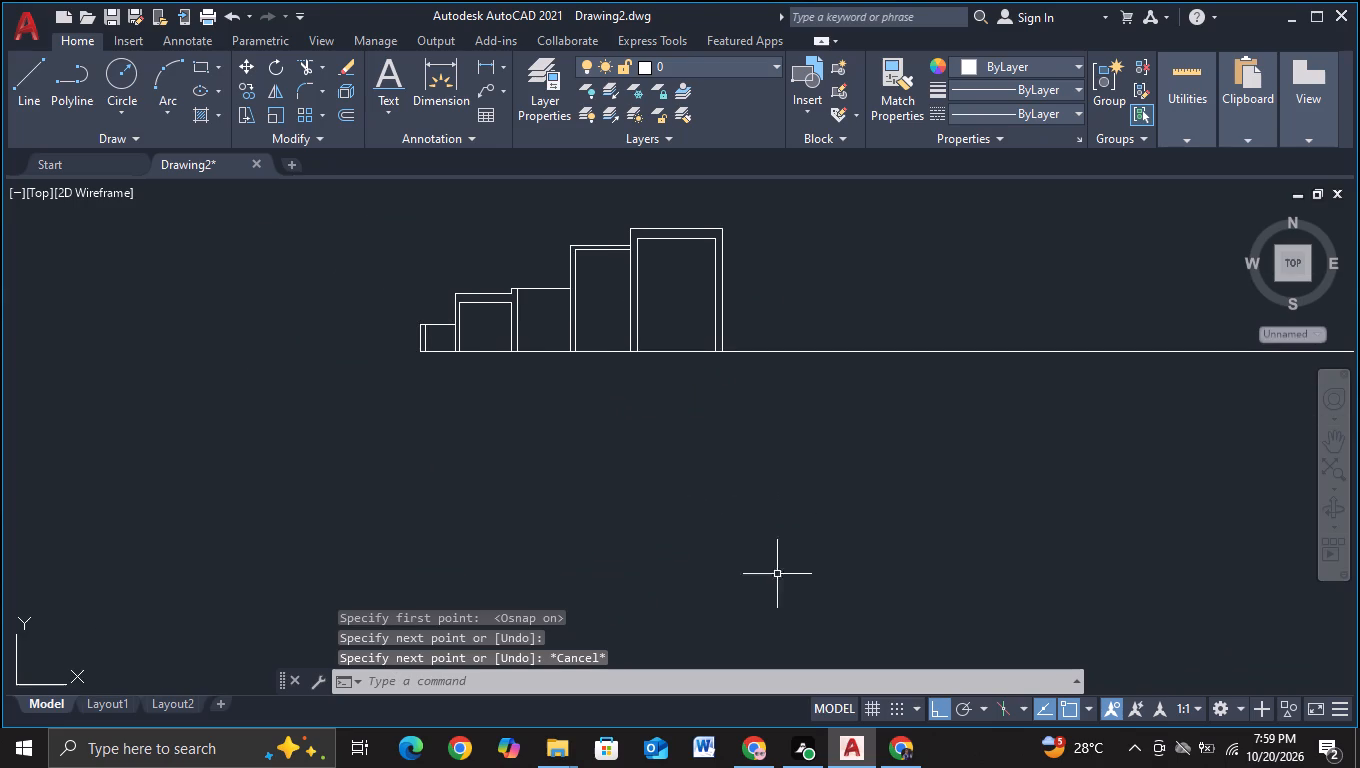
{"action": "scroll", "coordinate": [597, 529], "scroll_direction": "up", "scroll_amount": 1}
{"action": "middle_click_drag", "start_coordinate": [533, 509], "coordinate": [683, 640]}
{"action": "scroll", "coordinate": [573, 486], "scroll_direction": "up", "scroll_amount": 1}
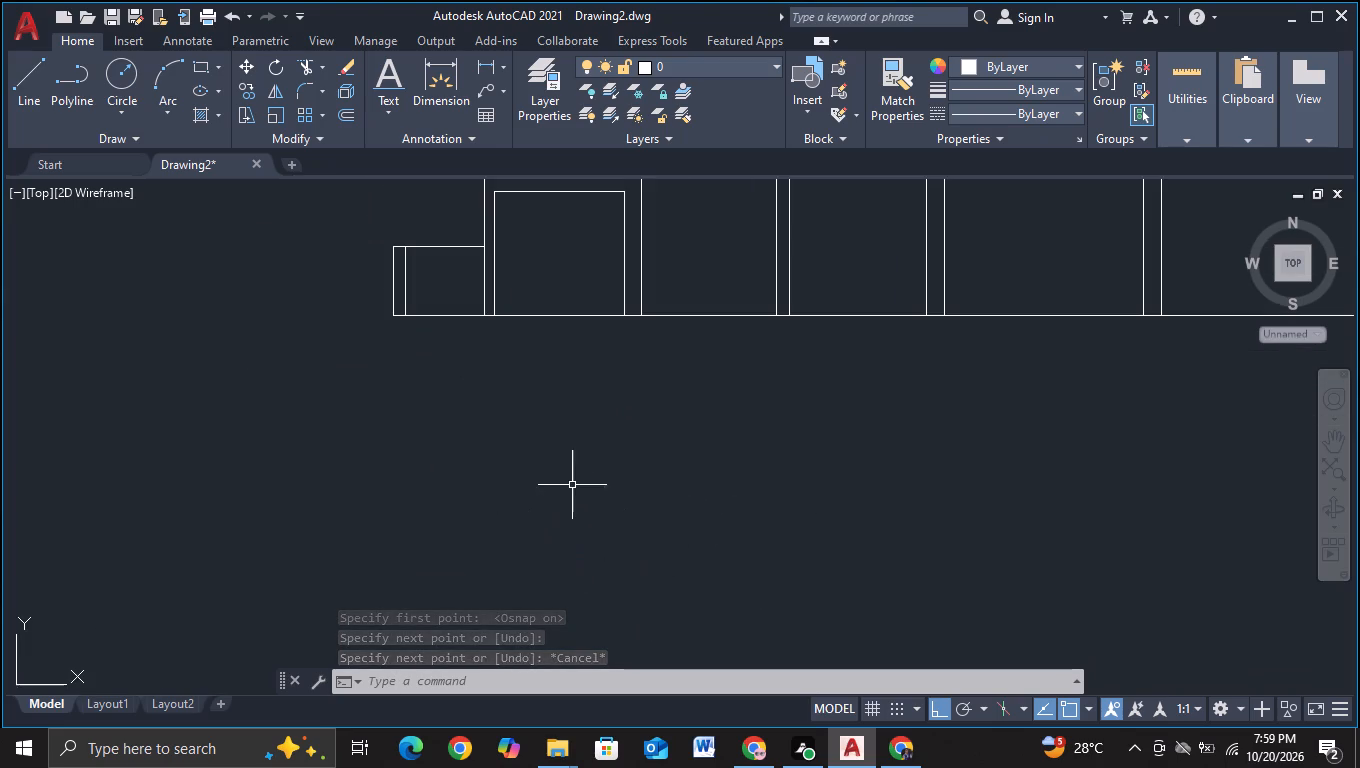
{"action": "scroll", "coordinate": [558, 490], "scroll_direction": "up", "scroll_amount": 1}
{"action": "middle_click_drag", "start_coordinate": [558, 490], "coordinate": [671, 606]}
{"action": "middle_click_drag", "start_coordinate": [436, 418], "coordinate": [504, 495]}
{"action": "key", "text": "Escape"}
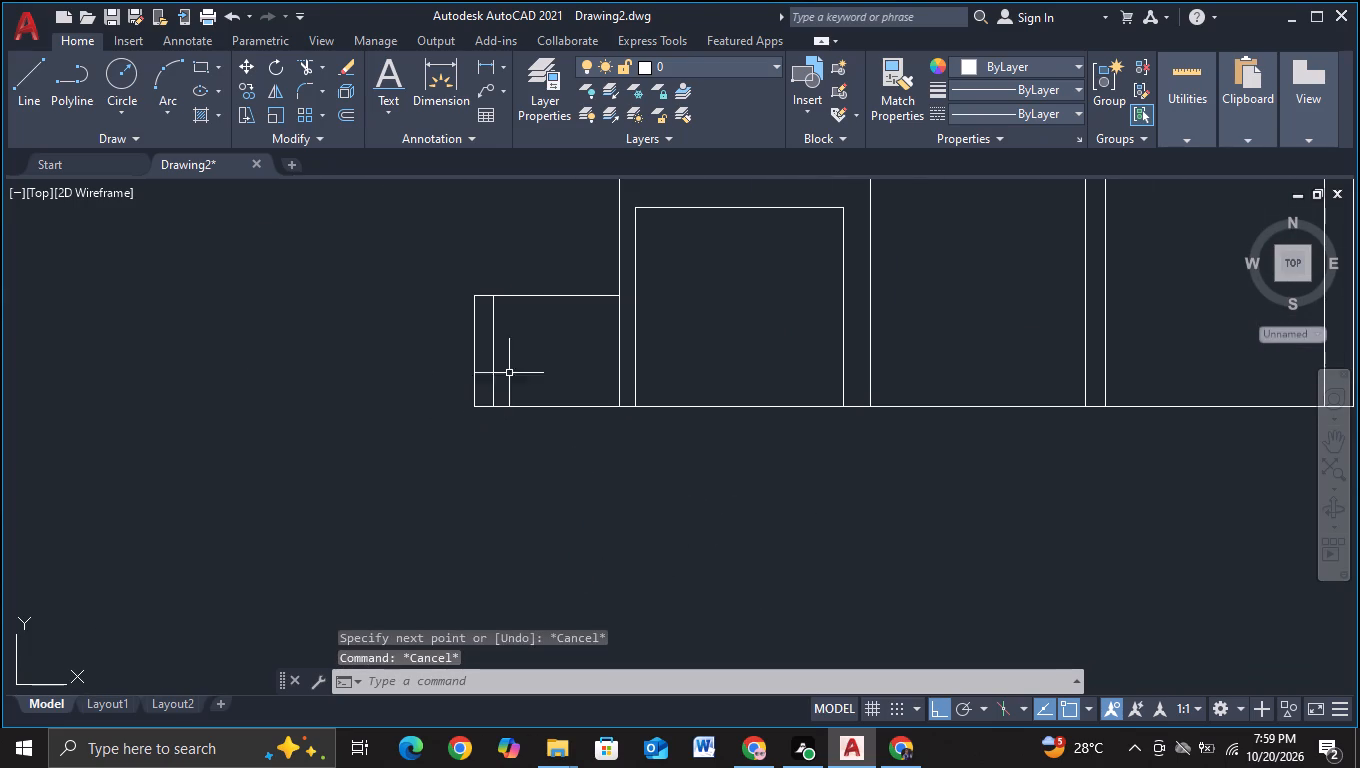
{"action": "left_click_drag", "start_coordinate": [447, 248], "coordinate": [447, 283]}
{"action": "left_click", "coordinate": [523, 466]}
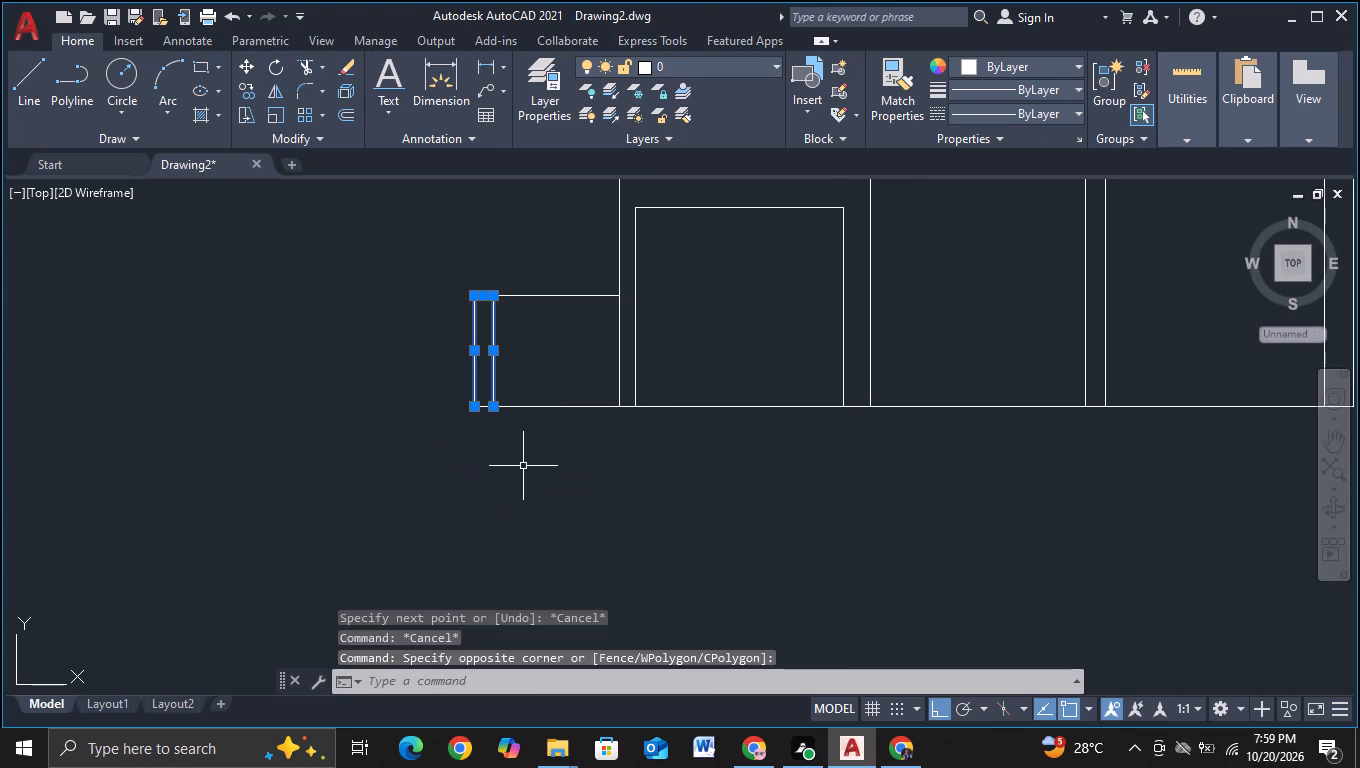
{"action": "key", "text": "m"}
{"action": "left_click", "coordinate": [626, 503]}
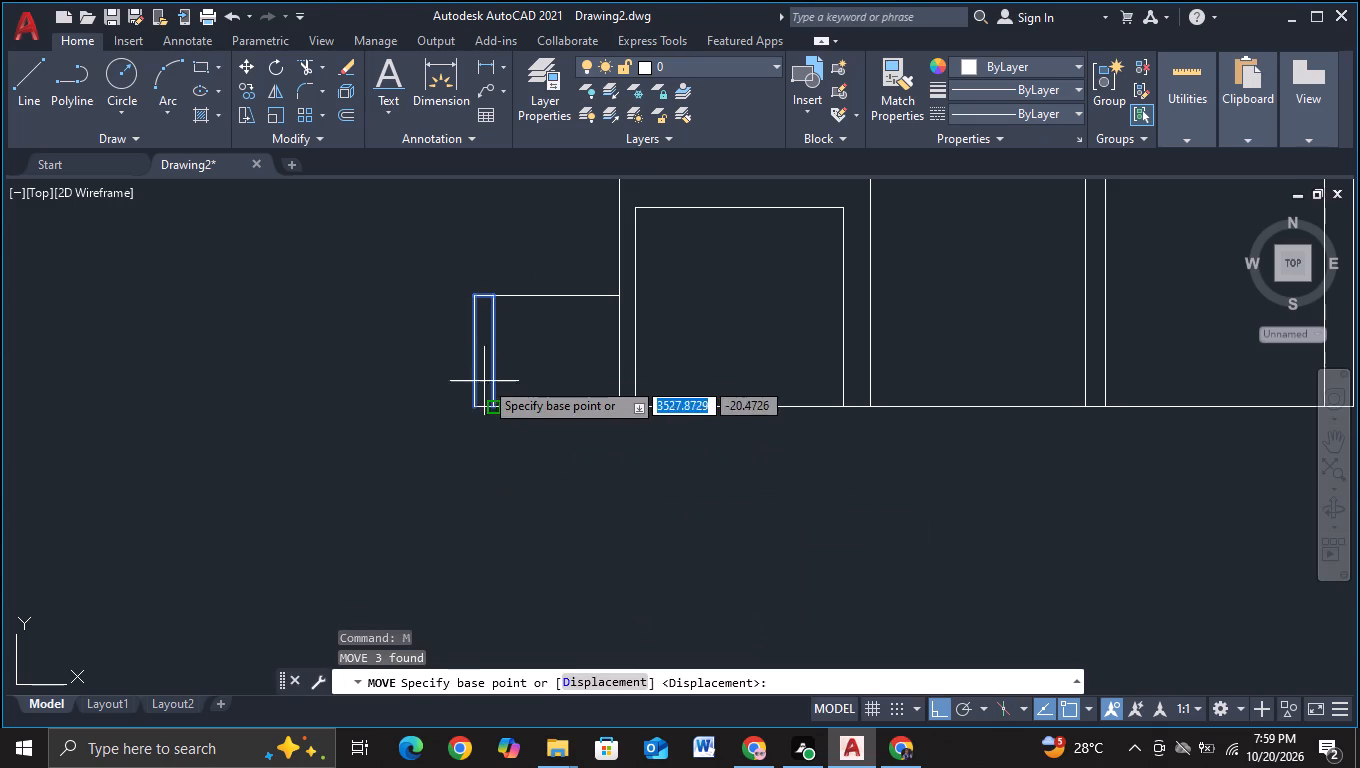
{"action": "left_click", "coordinate": [478, 354]}
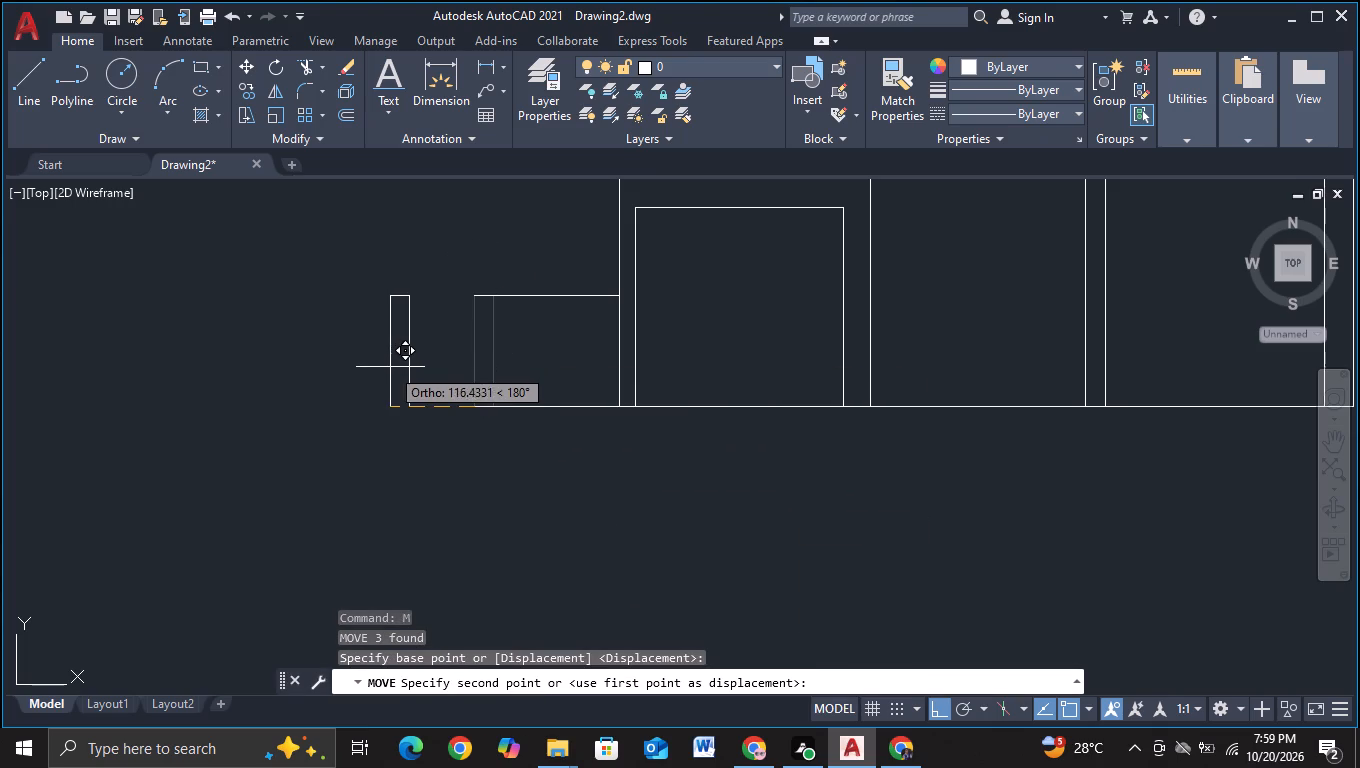
{"action": "left_click", "coordinate": [441, 385]}
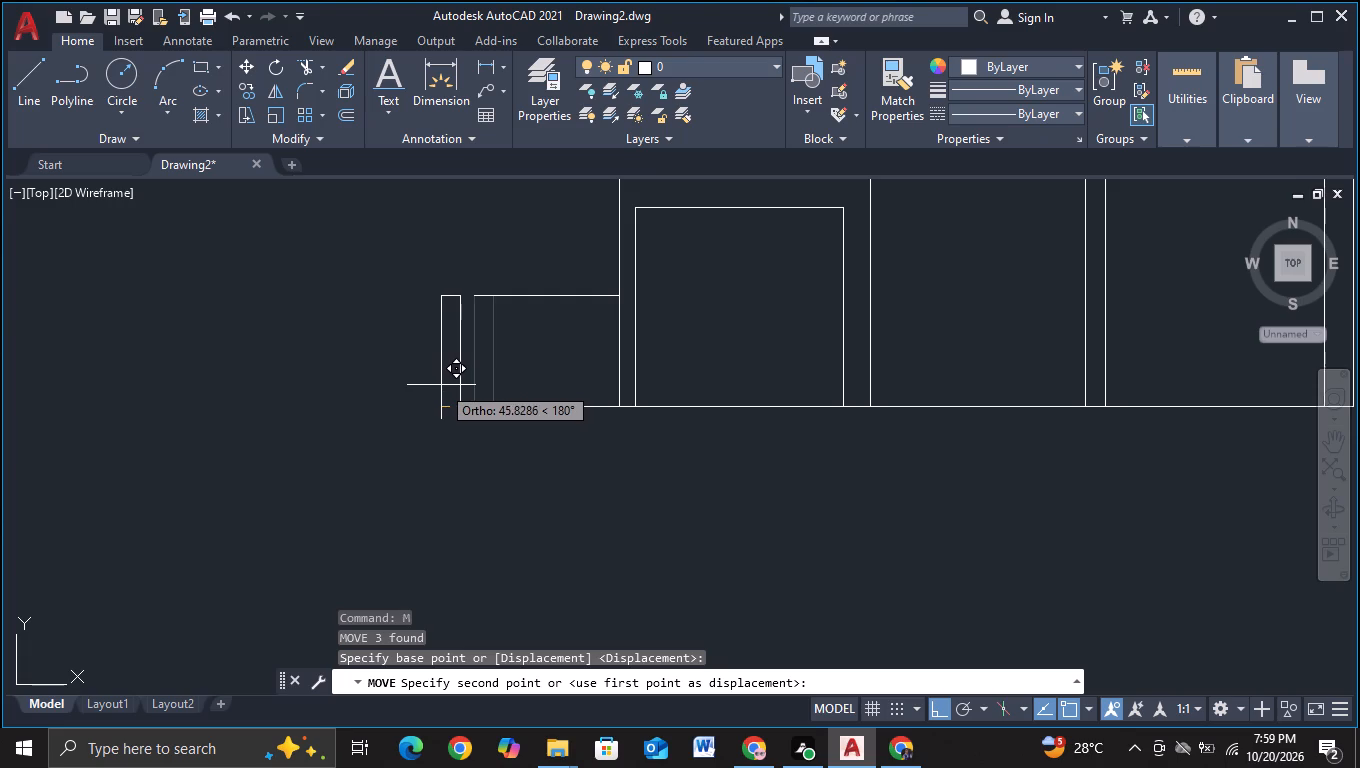
{"action": "key", "text": "Escape"}
Extend the lowest frame's top line and the ground line out to the moved first leg's outer line.
{"action": "key", "text": "e"}
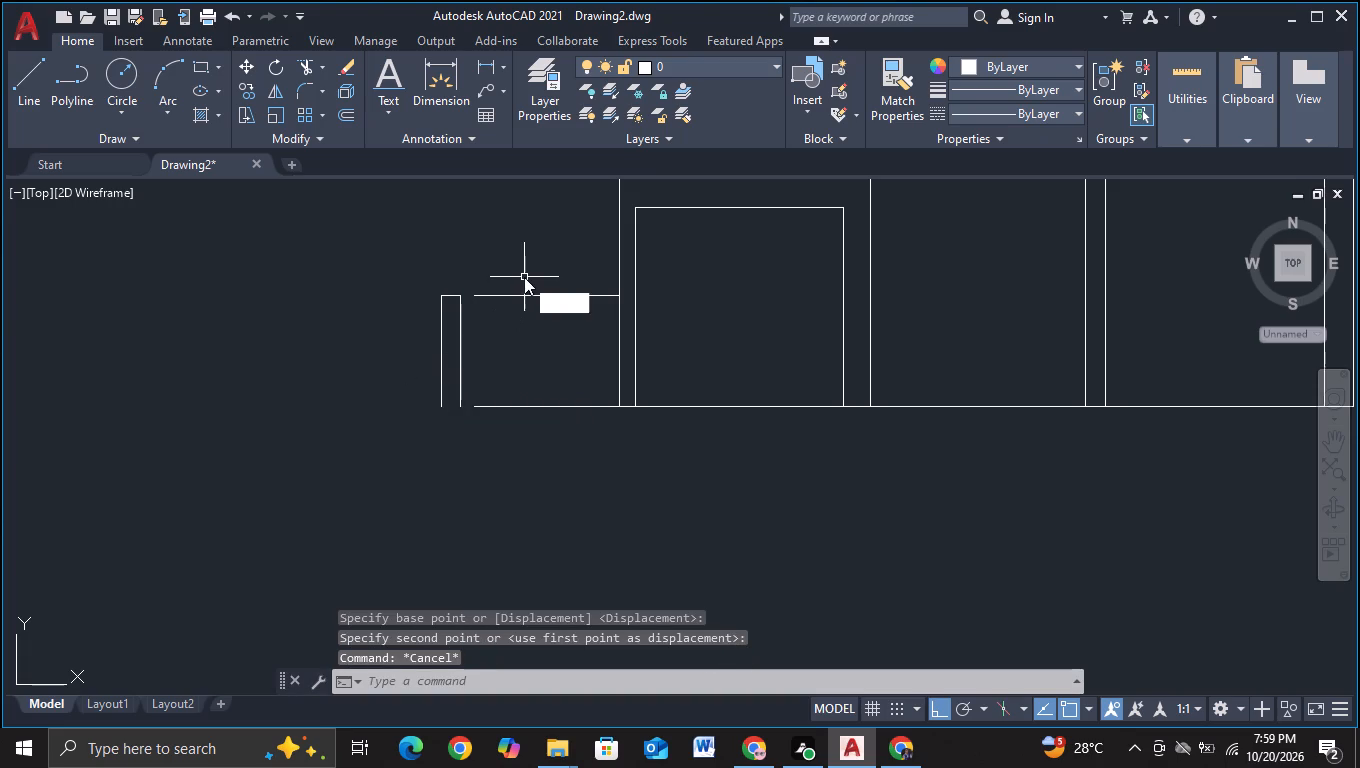
{"action": "left_click", "coordinate": [569, 339]}
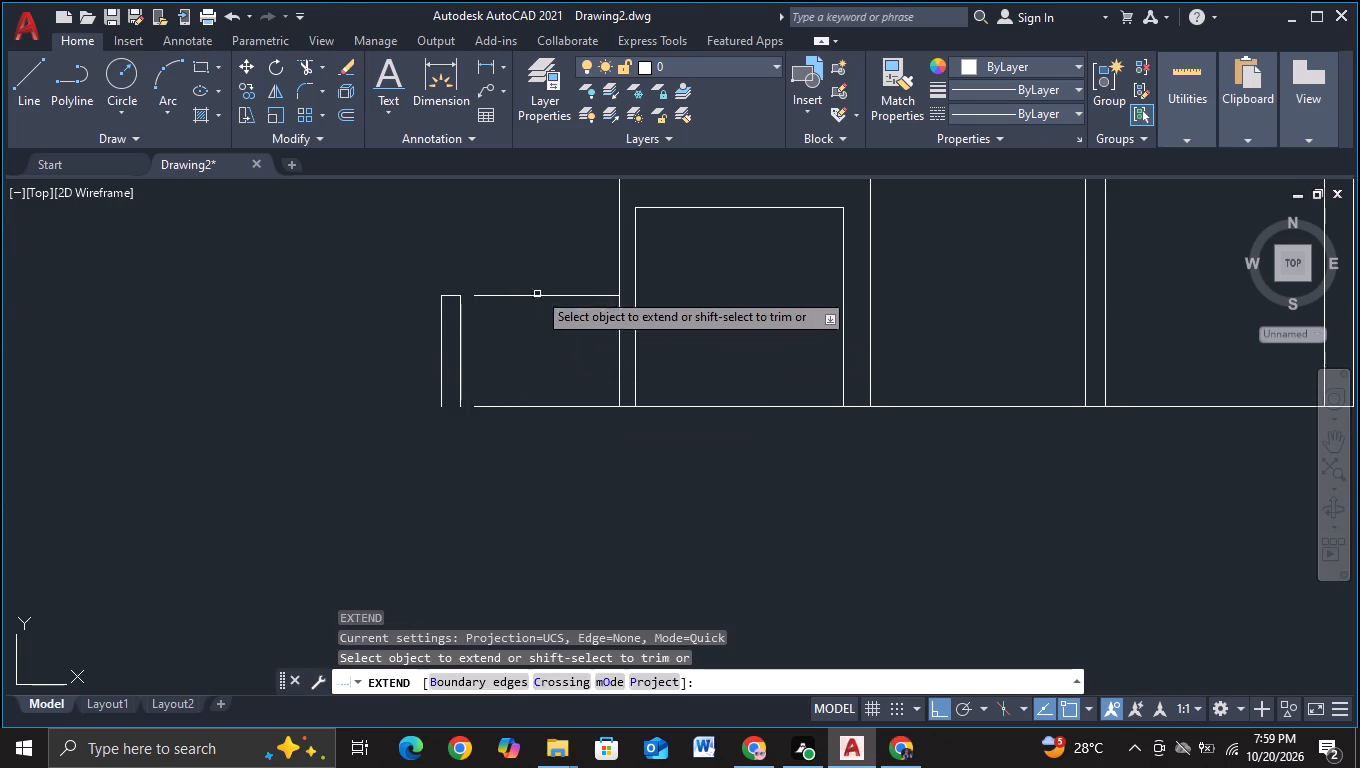
{"action": "left_click_drag", "start_coordinate": [522, 260], "coordinate": [499, 370]}
{"action": "left_click_drag", "start_coordinate": [499, 373], "coordinate": [465, 510]}
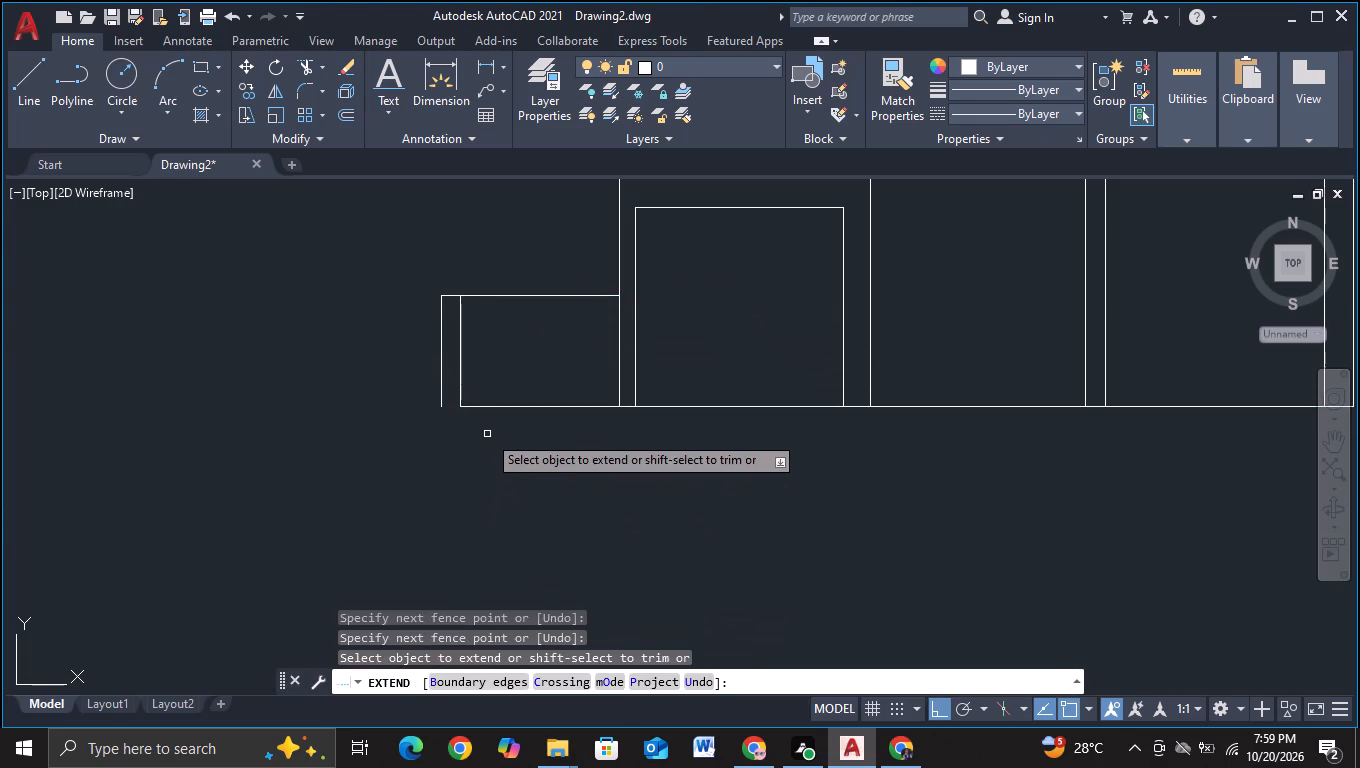
{"action": "left_click_drag", "start_coordinate": [492, 396], "coordinate": [486, 455]}
{"action": "left_click_drag", "start_coordinate": [514, 400], "coordinate": [491, 500]}
{"action": "key", "text": "Escape"}
Draw a horizontal line across the lowest frame slightly below its top line, overhanging the legs on both sides.
{"action": "scroll", "coordinate": [505, 493], "scroll_direction": "down", "scroll_amount": 3}
{"action": "middle_click_drag", "start_coordinate": [622, 537], "coordinate": [613, 535]}
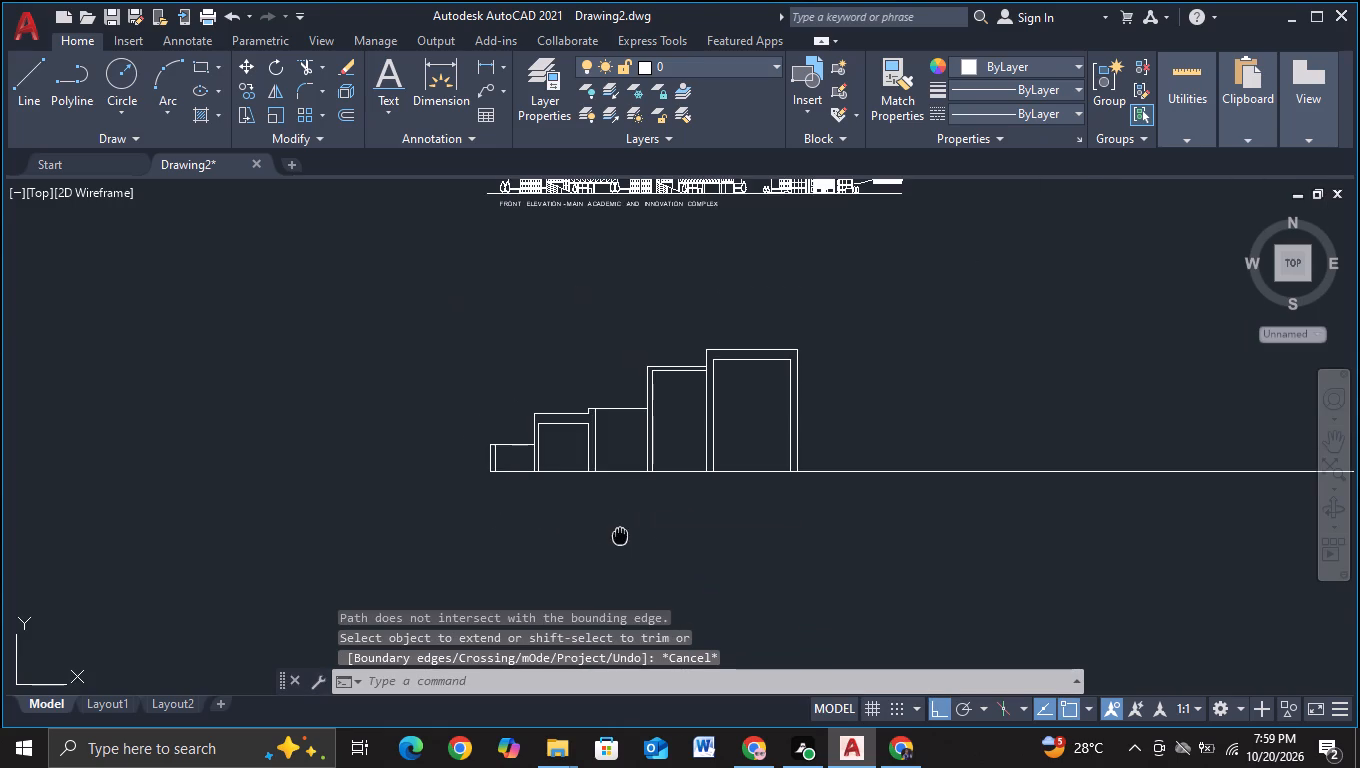
{"action": "middle_click_drag", "start_coordinate": [613, 535], "coordinate": [469, 527]}
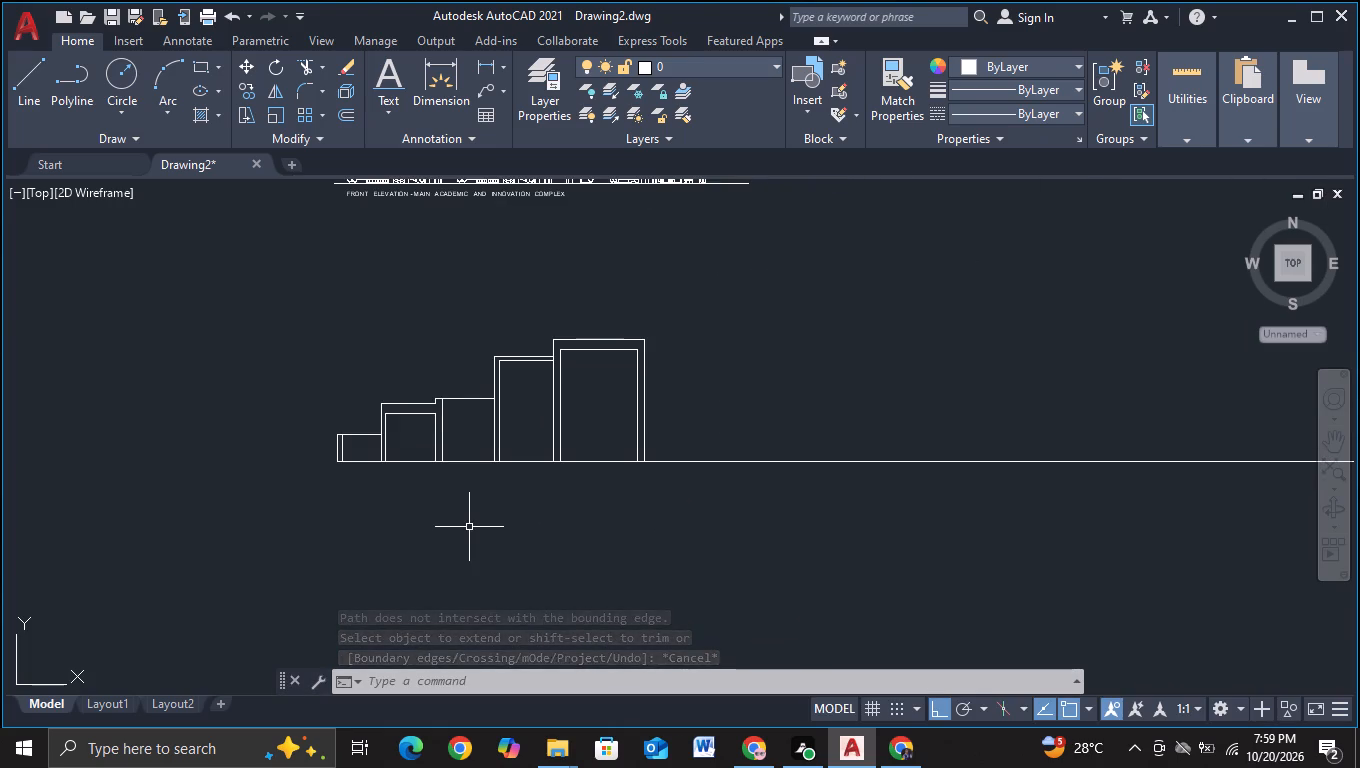
{"action": "key", "text": "Escape"}
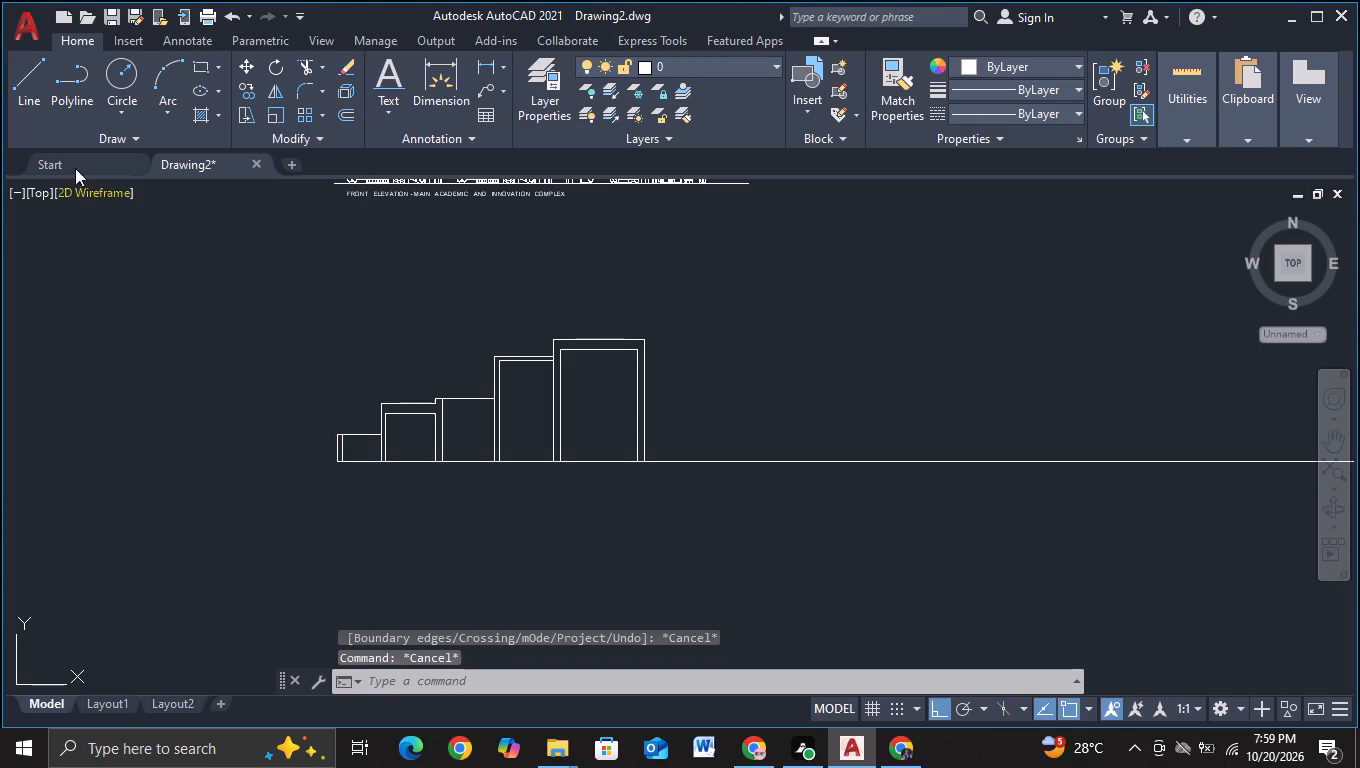
{"action": "left_click", "coordinate": [34, 113]}
{"action": "scroll", "coordinate": [678, 539], "scroll_direction": "up", "scroll_amount": 1}
{"action": "middle_click_drag", "start_coordinate": [651, 544], "coordinate": [531, 600]}
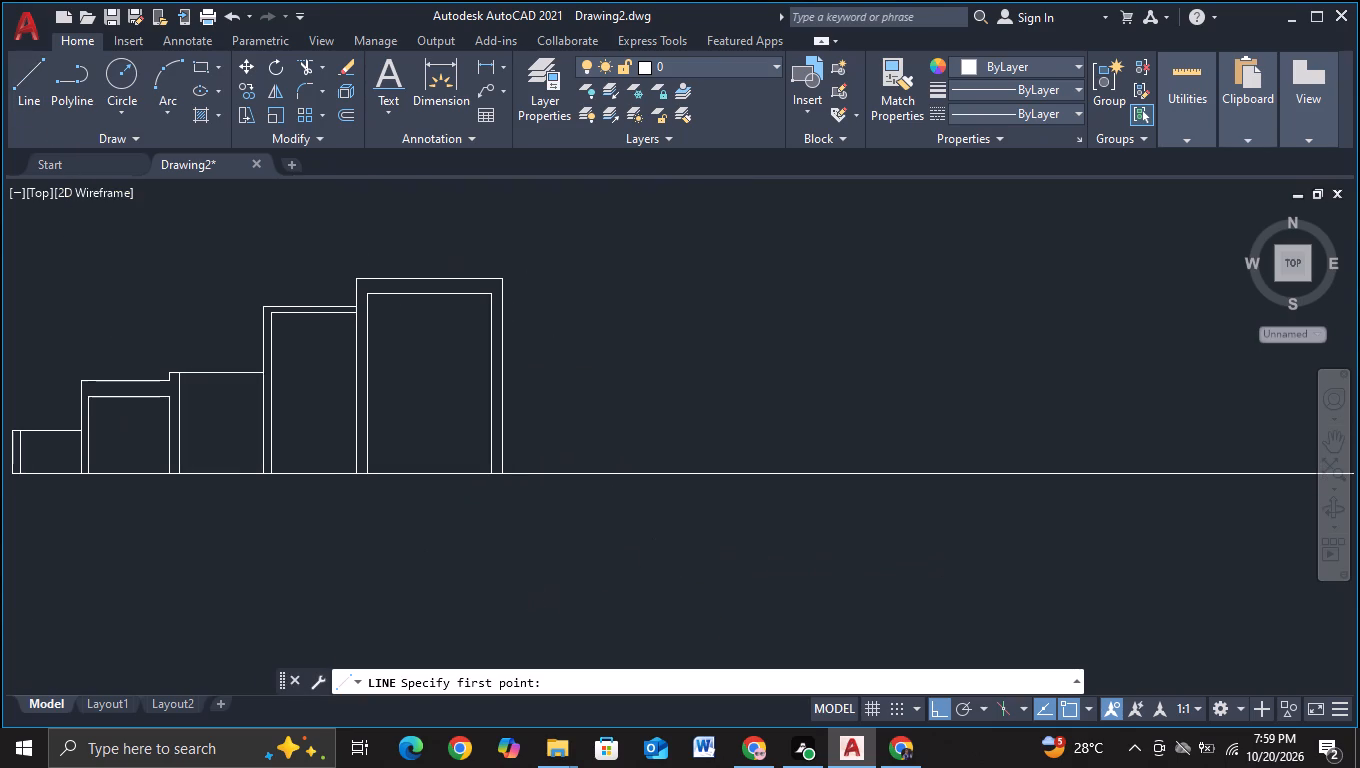
{"action": "middle_click_drag", "start_coordinate": [492, 538], "coordinate": [494, 538]}
{"action": "middle_click_drag", "start_coordinate": [494, 538], "coordinate": [866, 511]}
{"action": "scroll", "coordinate": [559, 482], "scroll_direction": "up", "scroll_amount": 2}
{"action": "middle_click_drag", "start_coordinate": [360, 512], "coordinate": [1022, 522]}
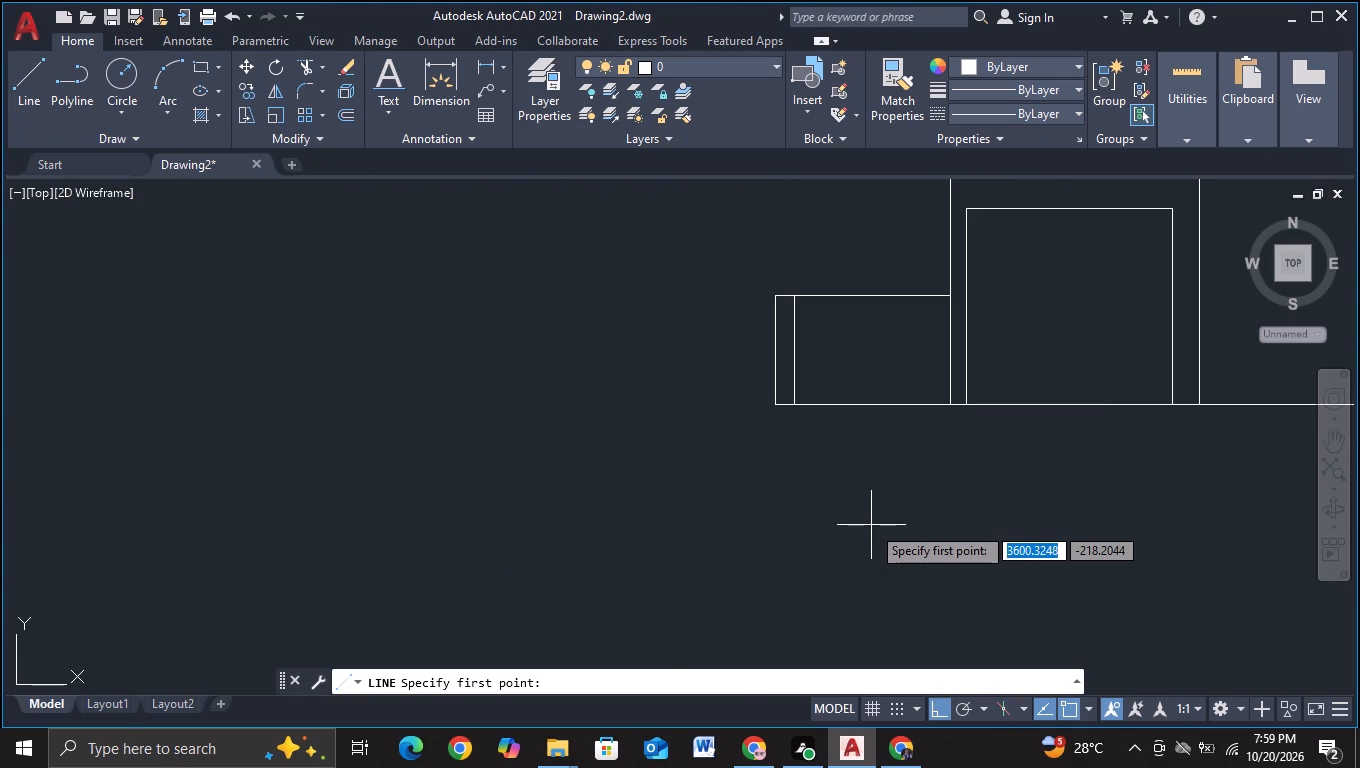
{"action": "scroll", "coordinate": [817, 525], "scroll_direction": "up", "scroll_amount": 1}
{"action": "middle_click_drag", "start_coordinate": [813, 521], "coordinate": [872, 648]}
{"action": "middle_click_drag", "start_coordinate": [877, 500], "coordinate": [531, 536]}
{"action": "left_click", "coordinate": [415, 362]}
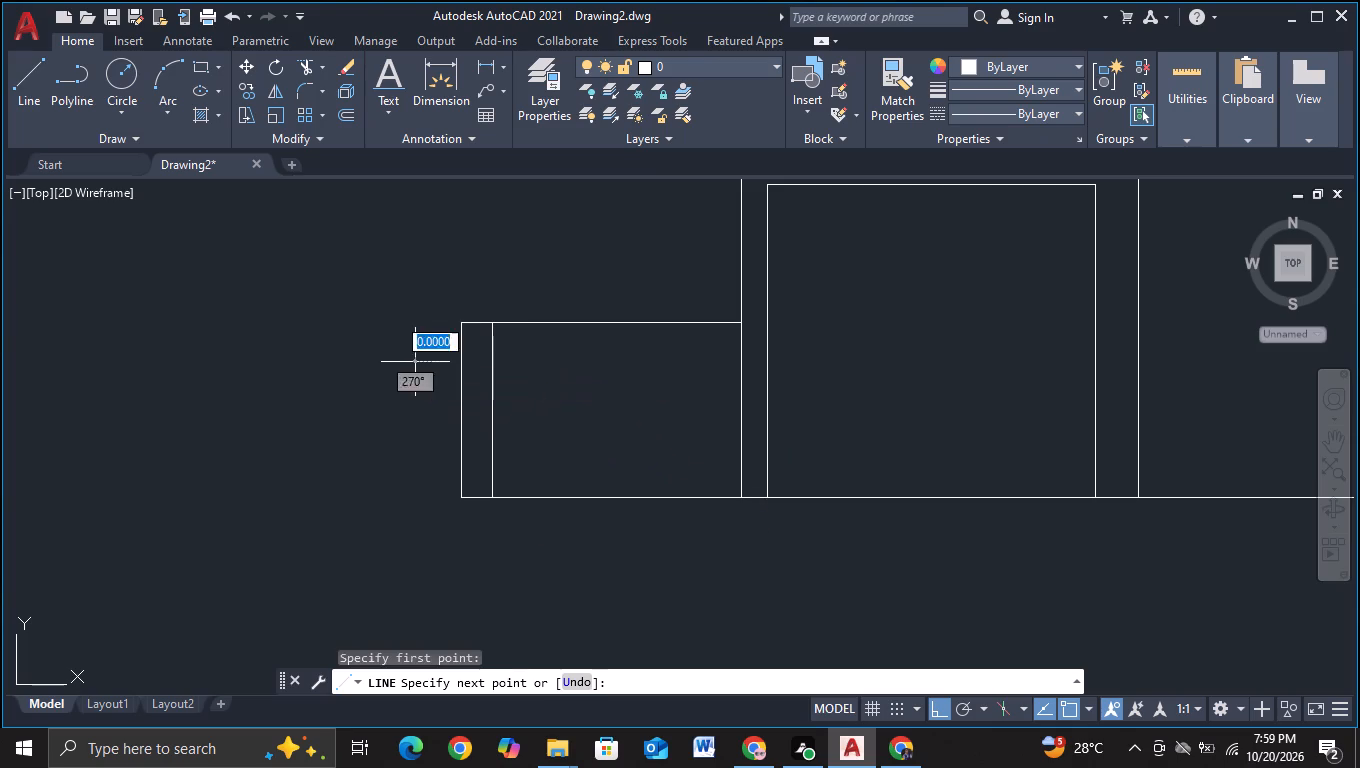
{"action": "left_click", "coordinate": [922, 370]}
{"action": "key", "text": "Escape"}
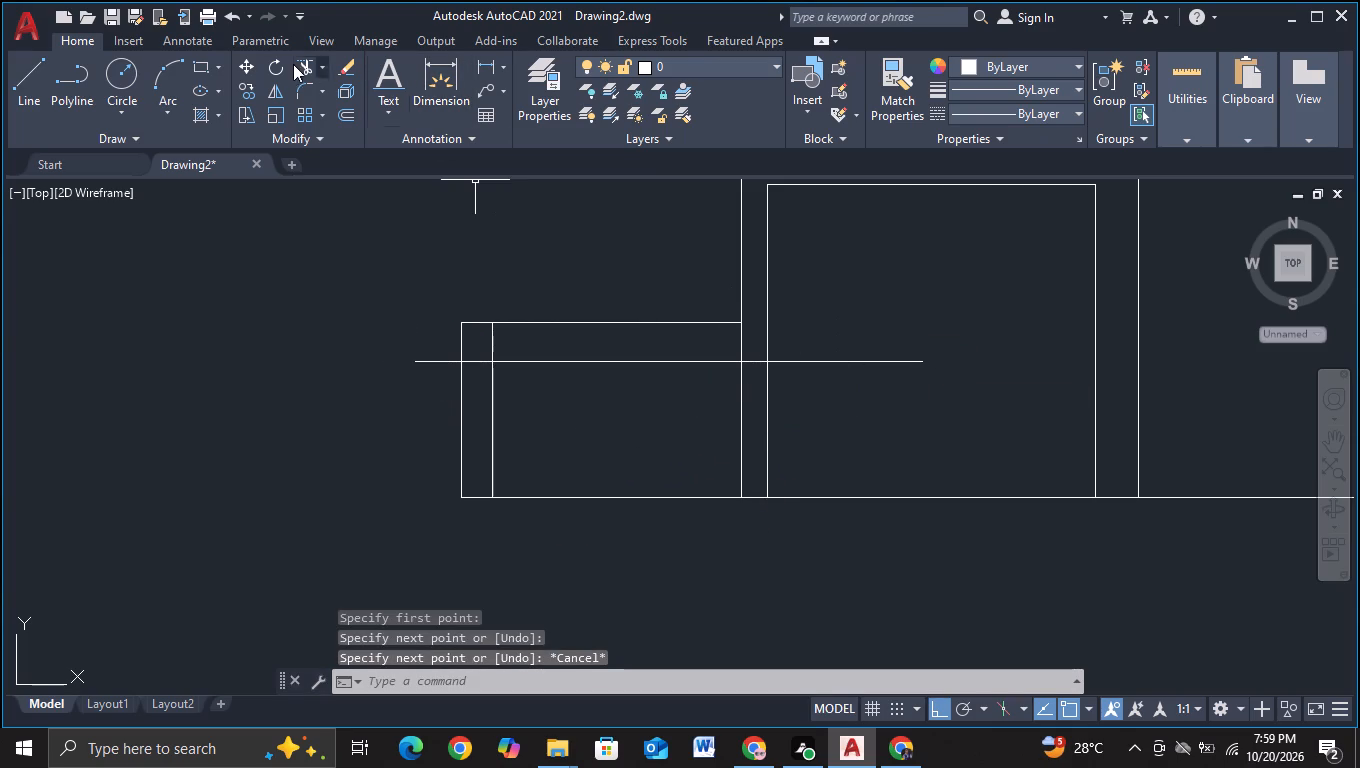
Trim the new horizontal line to span only between the first leg's inner line and the second leg's near line.
{"action": "left_click", "coordinate": [303, 64]}
{"action": "left_click_drag", "start_coordinate": [897, 354], "coordinate": [890, 410]}
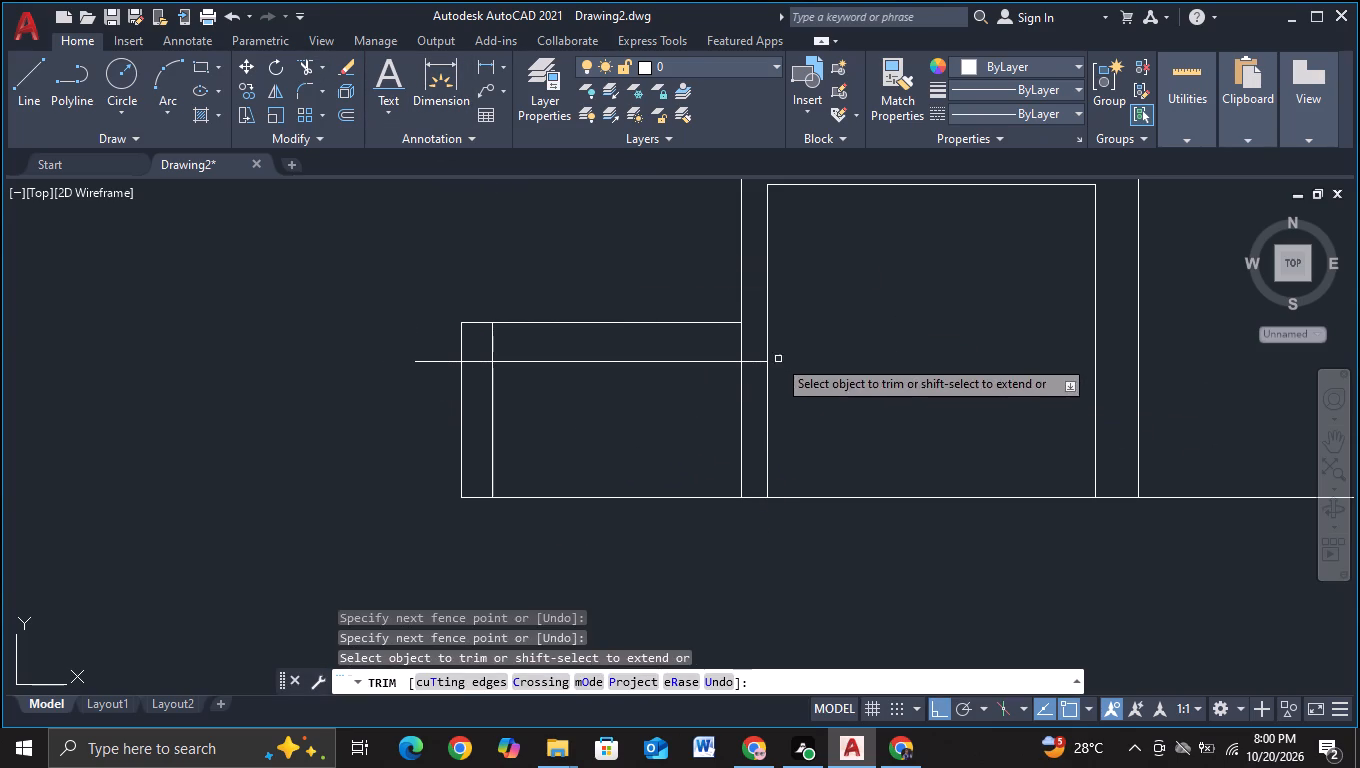
{"action": "left_click_drag", "start_coordinate": [750, 343], "coordinate": [750, 385]}
{"action": "left_click", "coordinate": [752, 396]}
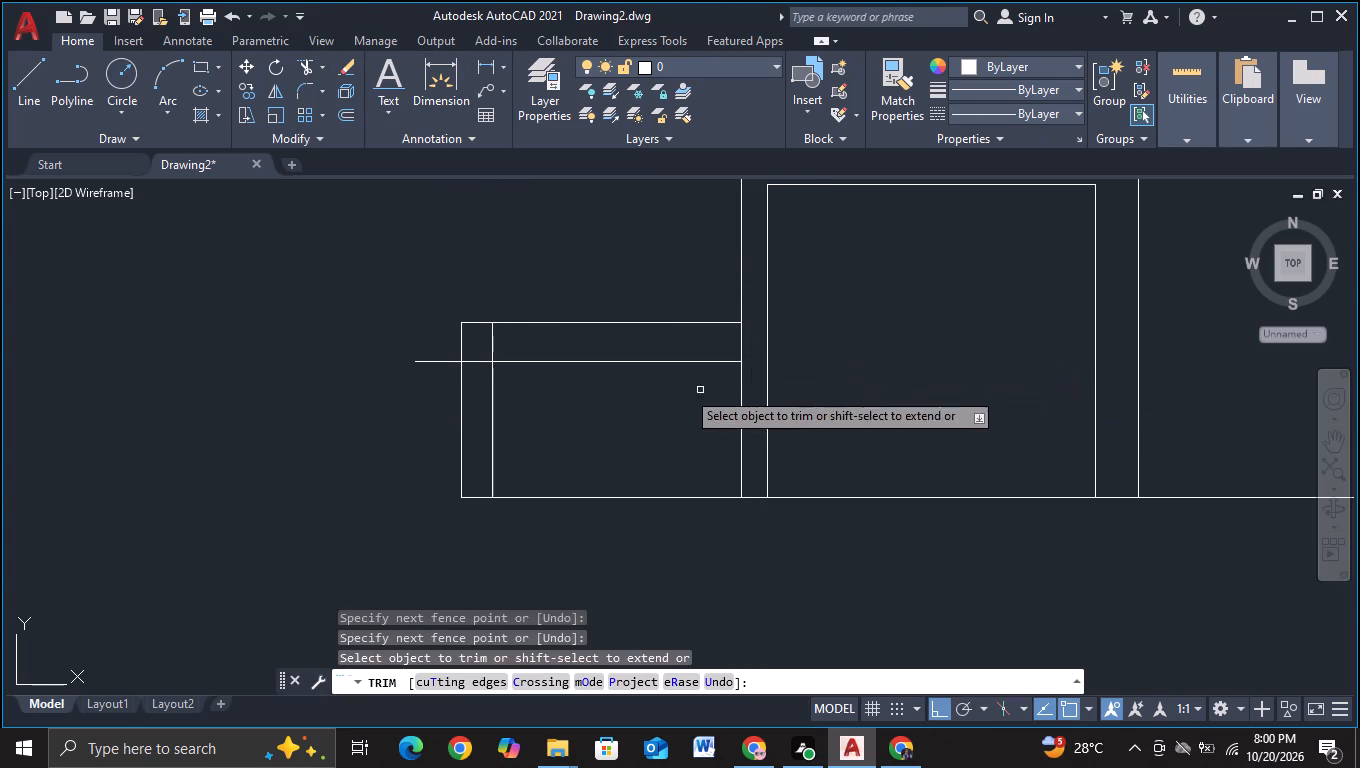
{"action": "left_click_drag", "start_coordinate": [438, 339], "coordinate": [431, 440]}
{"action": "left_click_drag", "start_coordinate": [479, 353], "coordinate": [477, 393]}
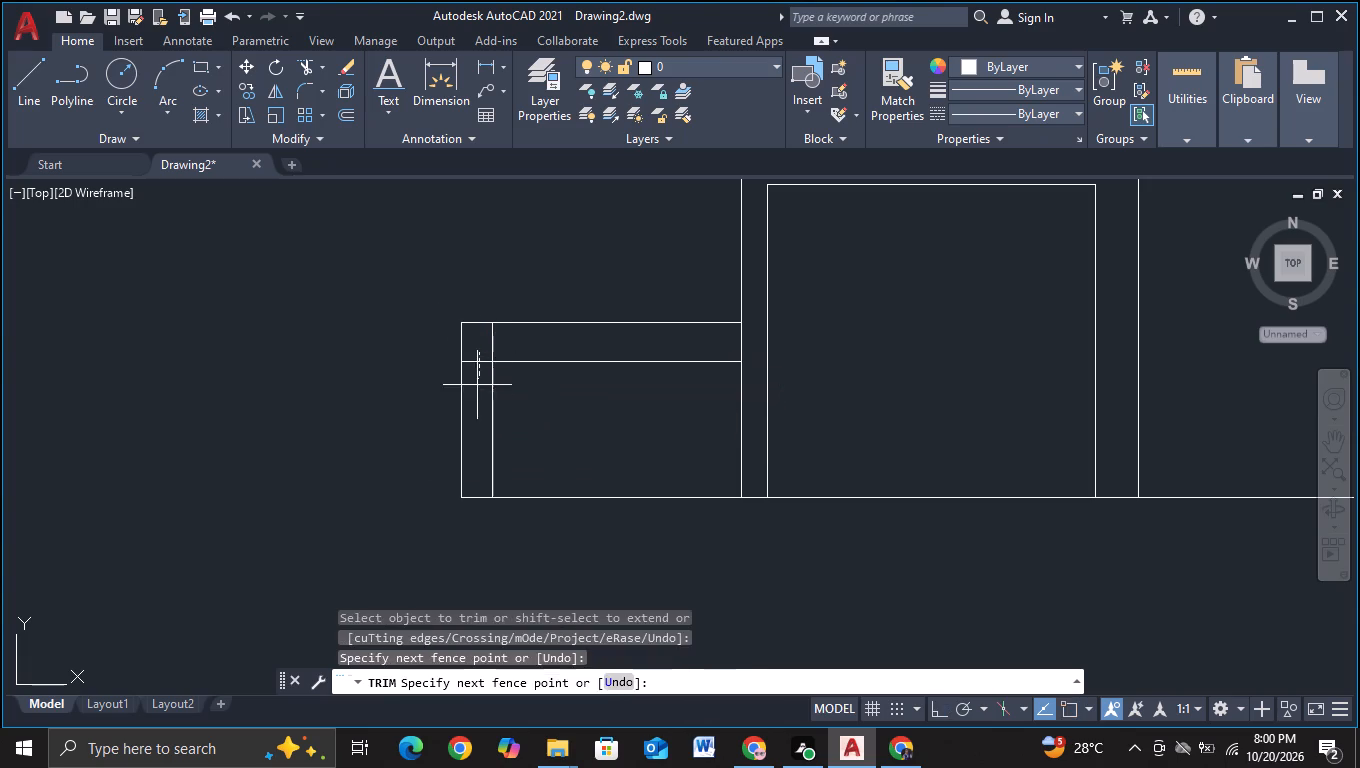
{"action": "left_click_drag", "start_coordinate": [477, 393], "coordinate": [477, 394]}
{"action": "key", "text": "Escape"}
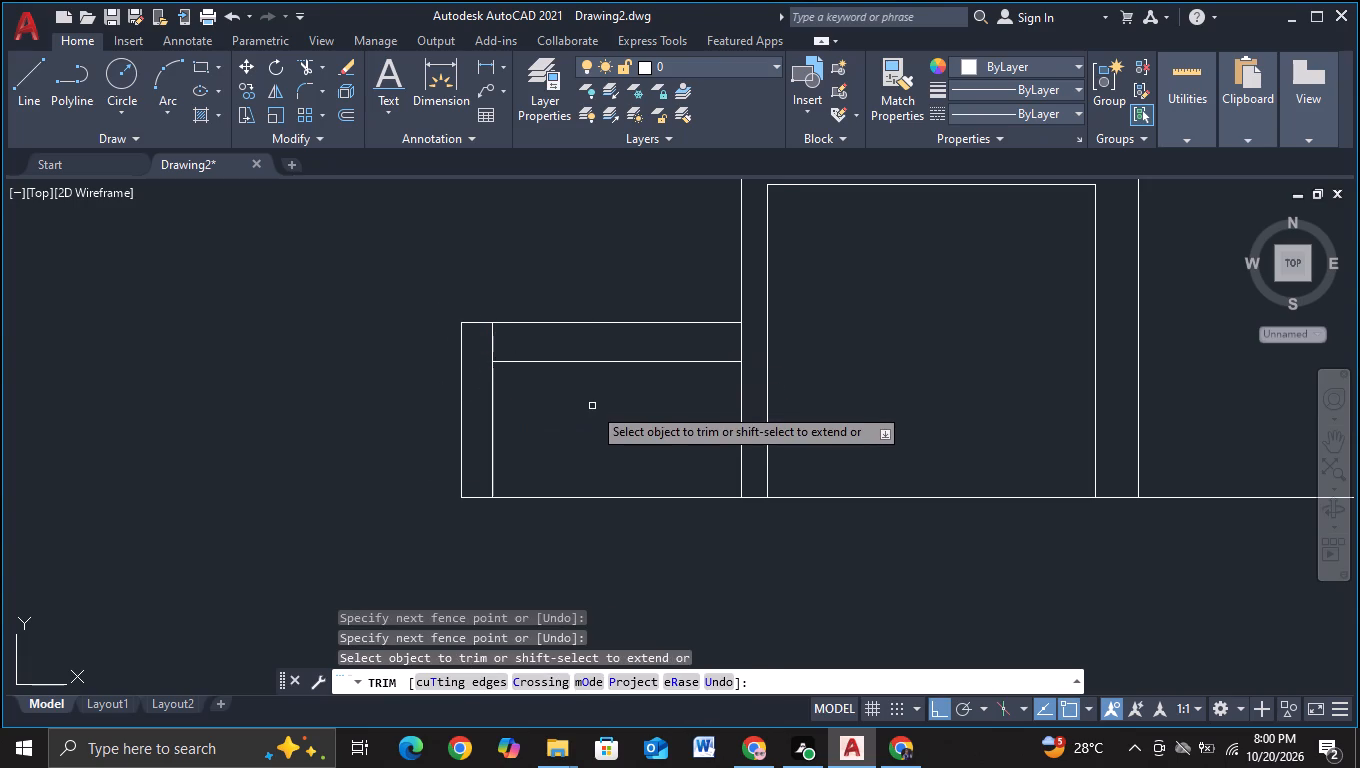
Select the trimmed horizontal line below the lowest frame's top line.
{"action": "left_click", "coordinate": [590, 361]}
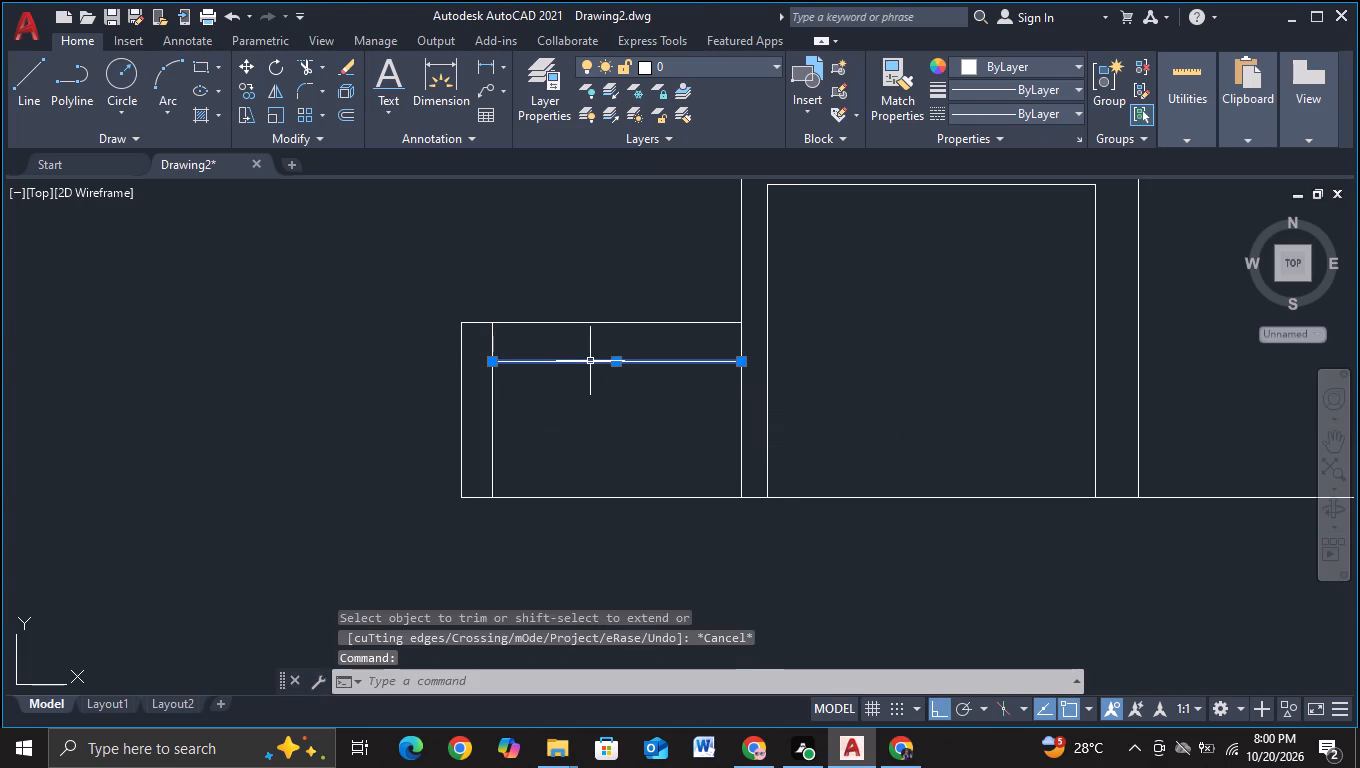
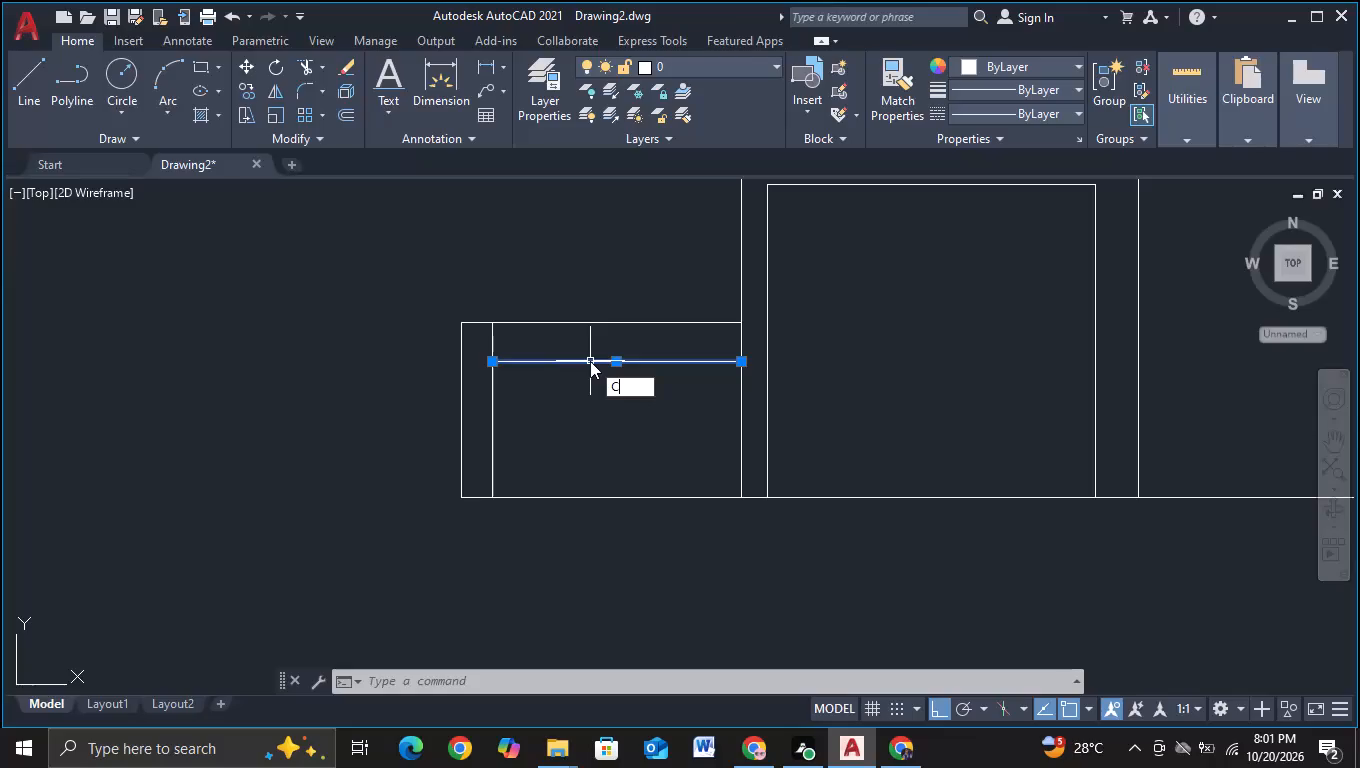
Copy the selected horizontal line in the lowest frame about 19 units straight down to form a band.
{"action": "left_click", "coordinate": [701, 422]}
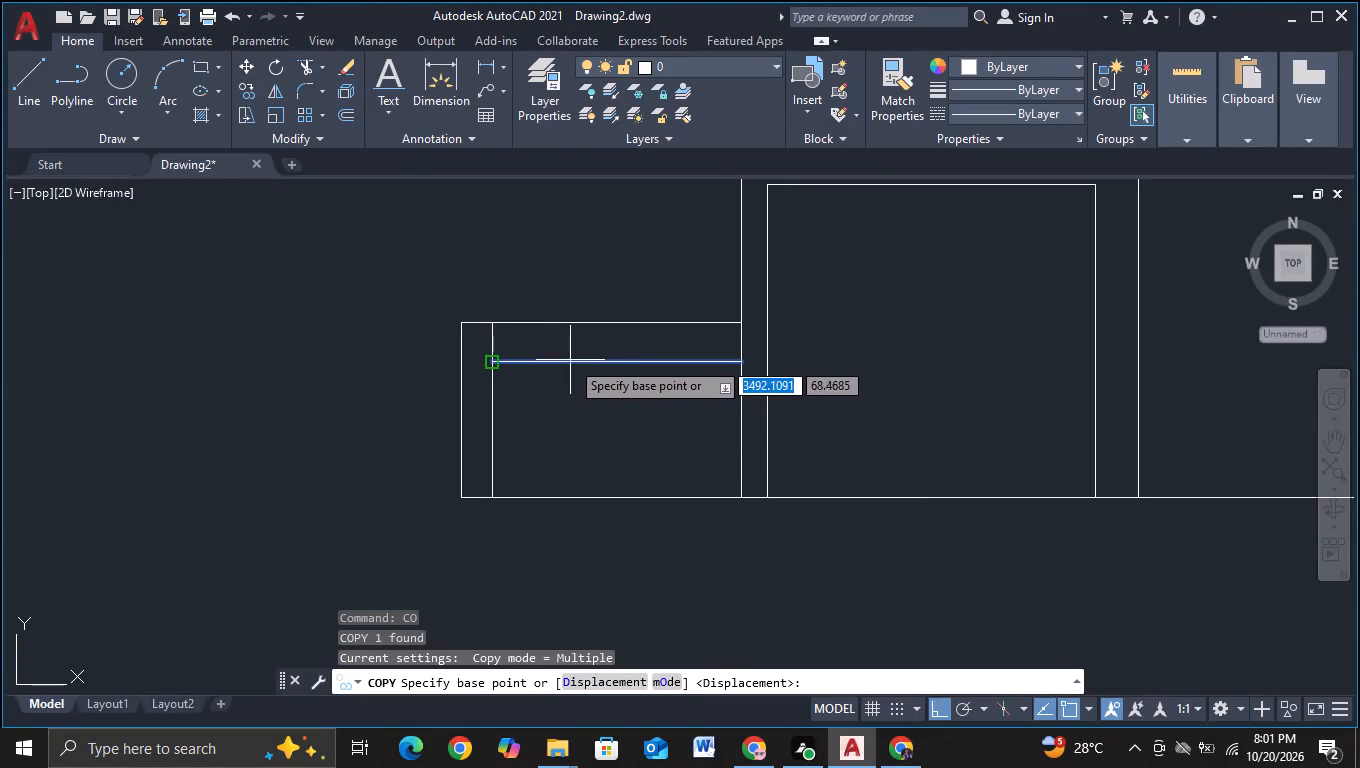
{"action": "left_click", "coordinate": [570, 360]}
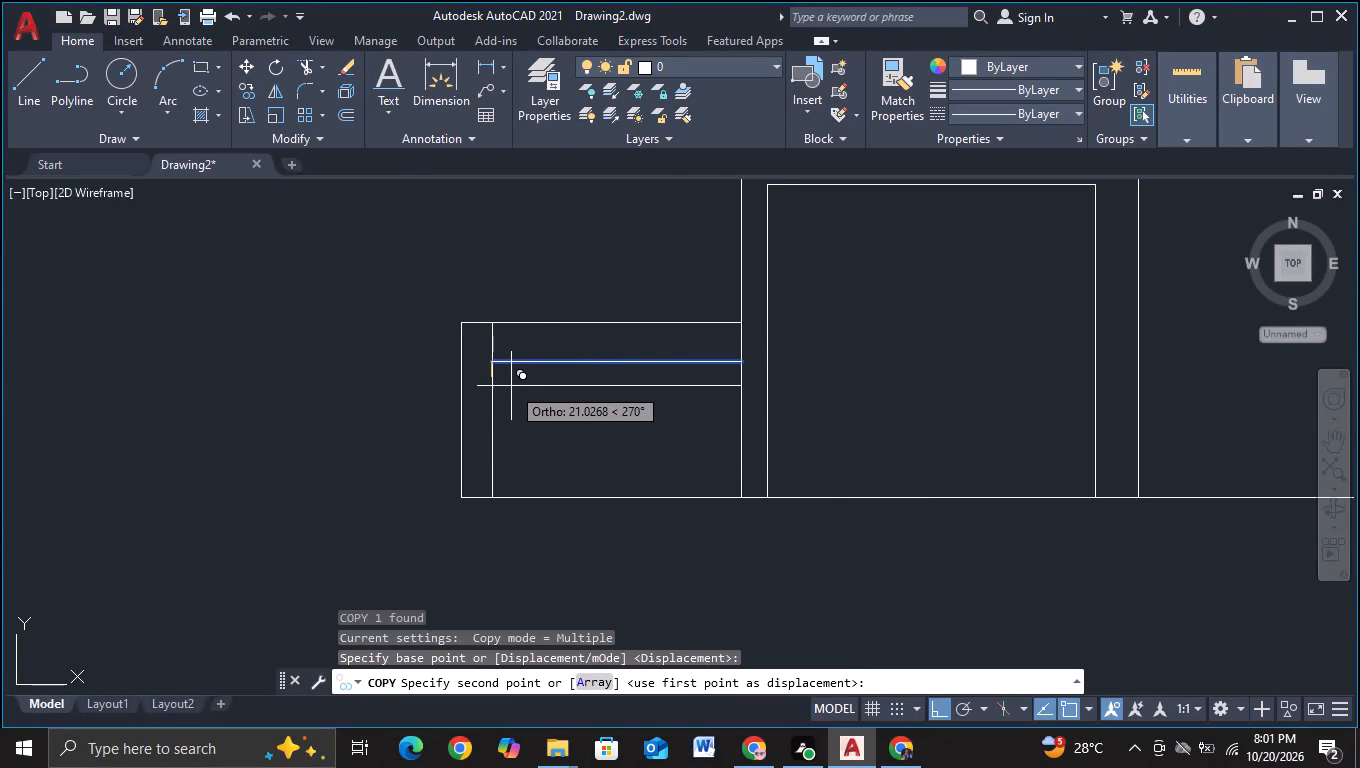
{"action": "left_click", "coordinate": [512, 384]}
{"action": "key", "text": "Escape"}
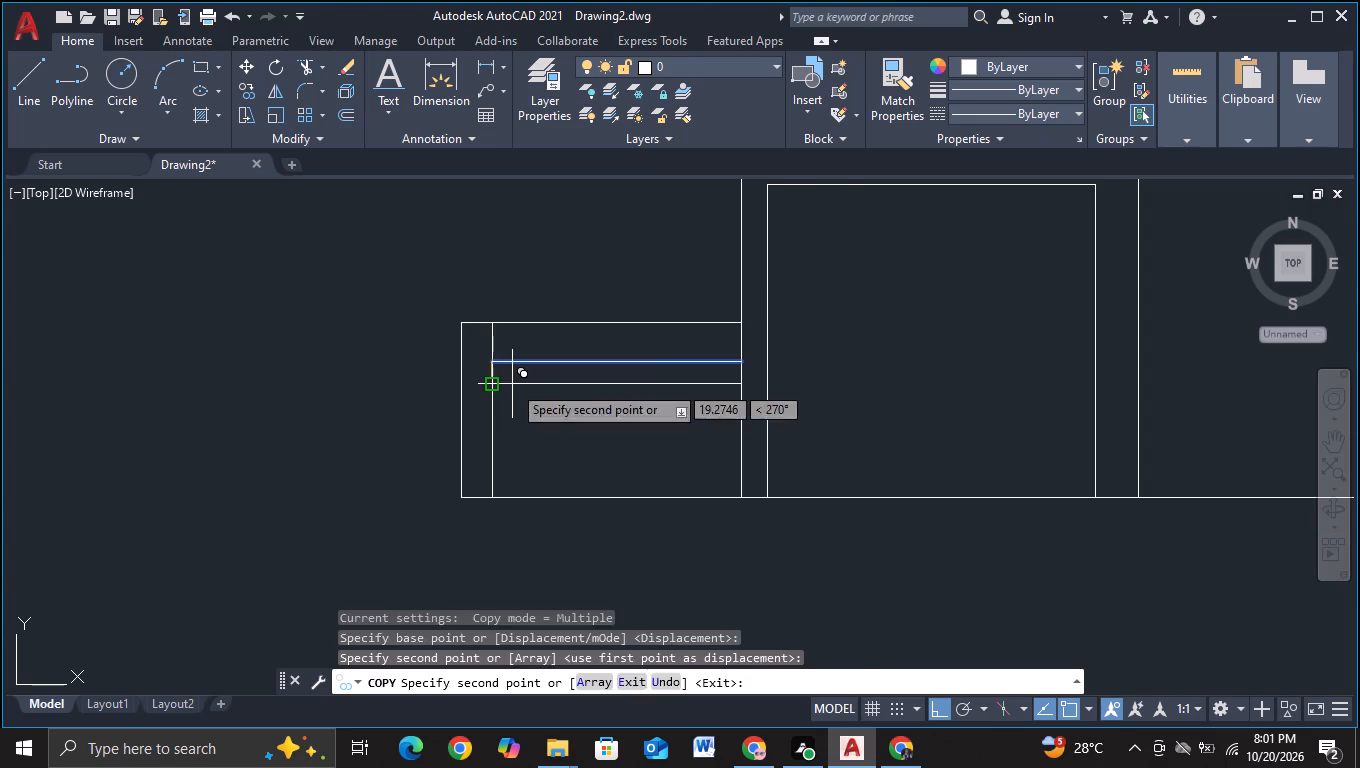
Draw a horizontal line about 574 units long across the second frame below its inner top line, overhanging the legs on both sides.
{"action": "scroll", "coordinate": [547, 457], "scroll_direction": "down", "scroll_amount": 2}
{"action": "middle_click_drag", "start_coordinate": [561, 460], "coordinate": [468, 455]}
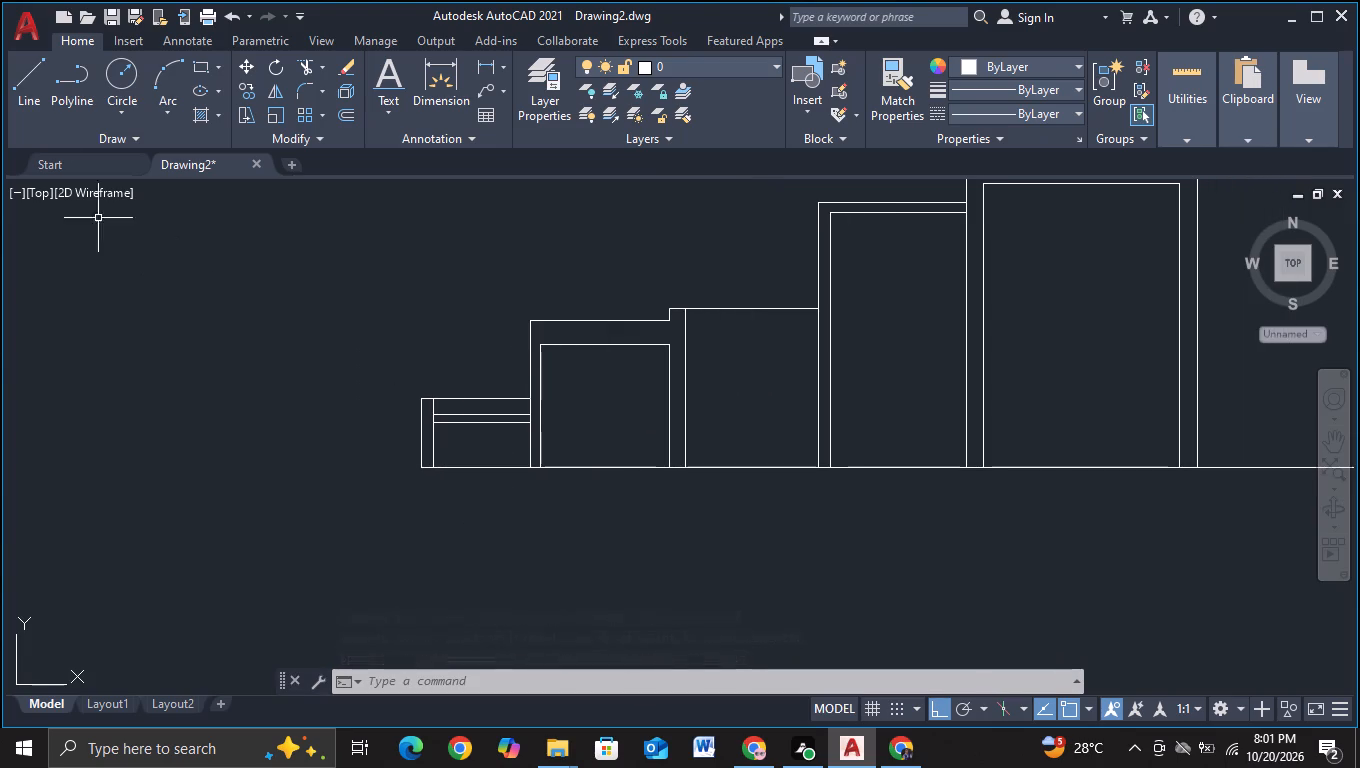
{"action": "left_click", "coordinate": [29, 95]}
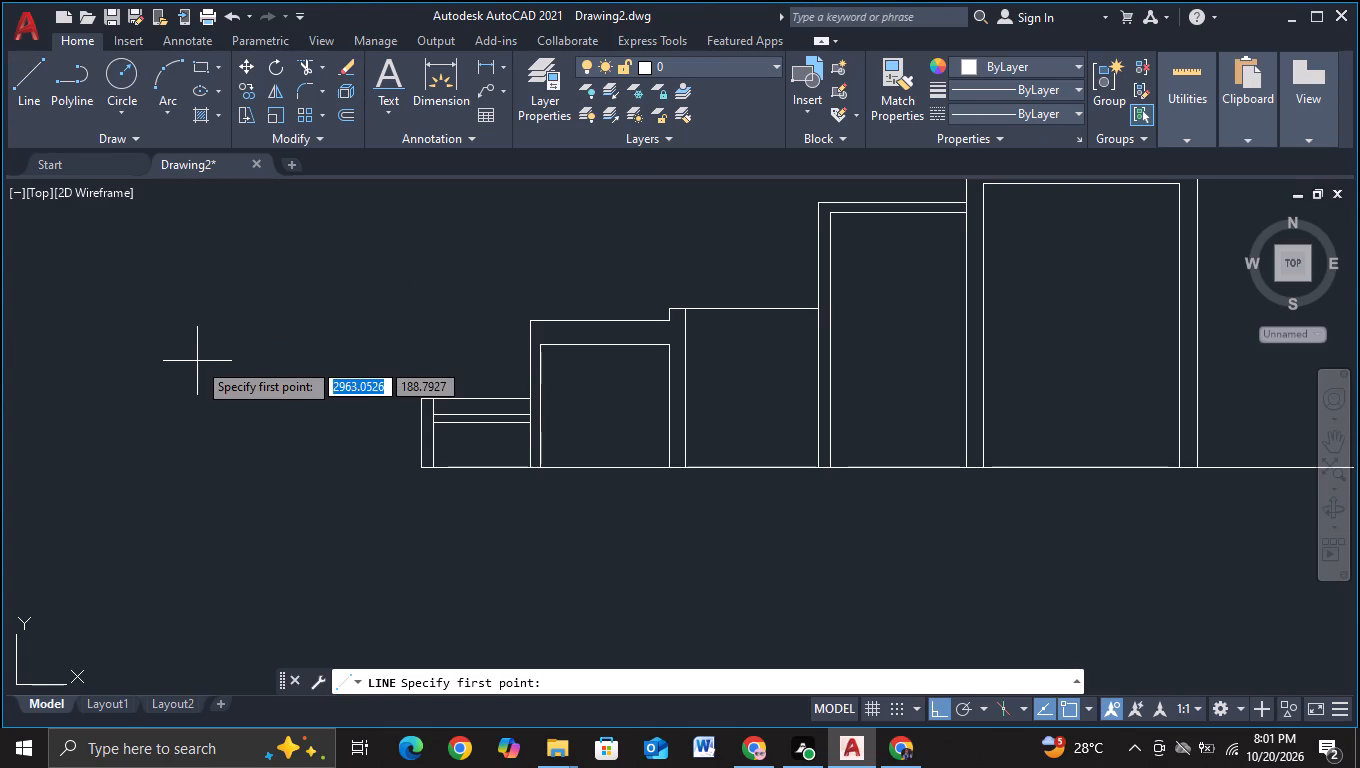
{"action": "key", "text": "Escape"}
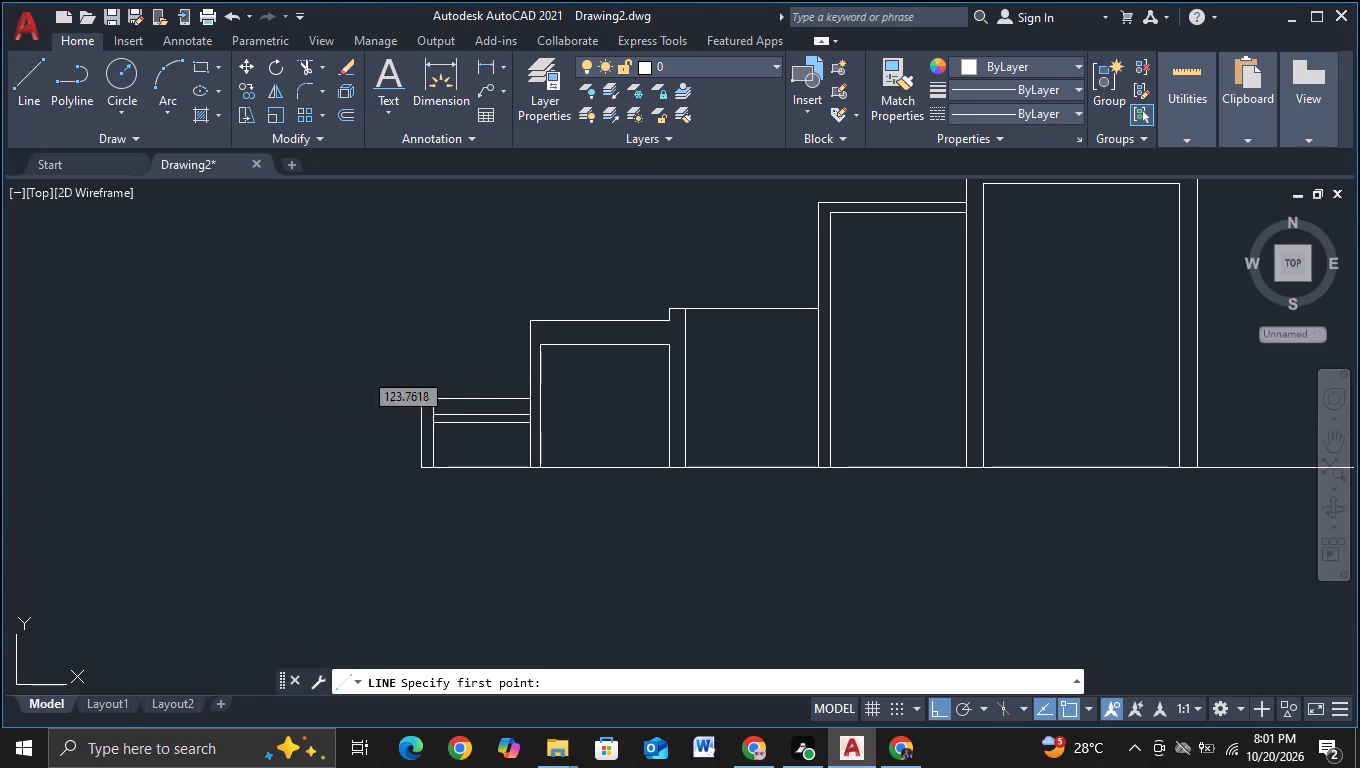
{"action": "left_click", "coordinate": [33, 116]}
{"action": "middle_click_drag", "start_coordinate": [236, 525], "coordinate": [115, 594]}
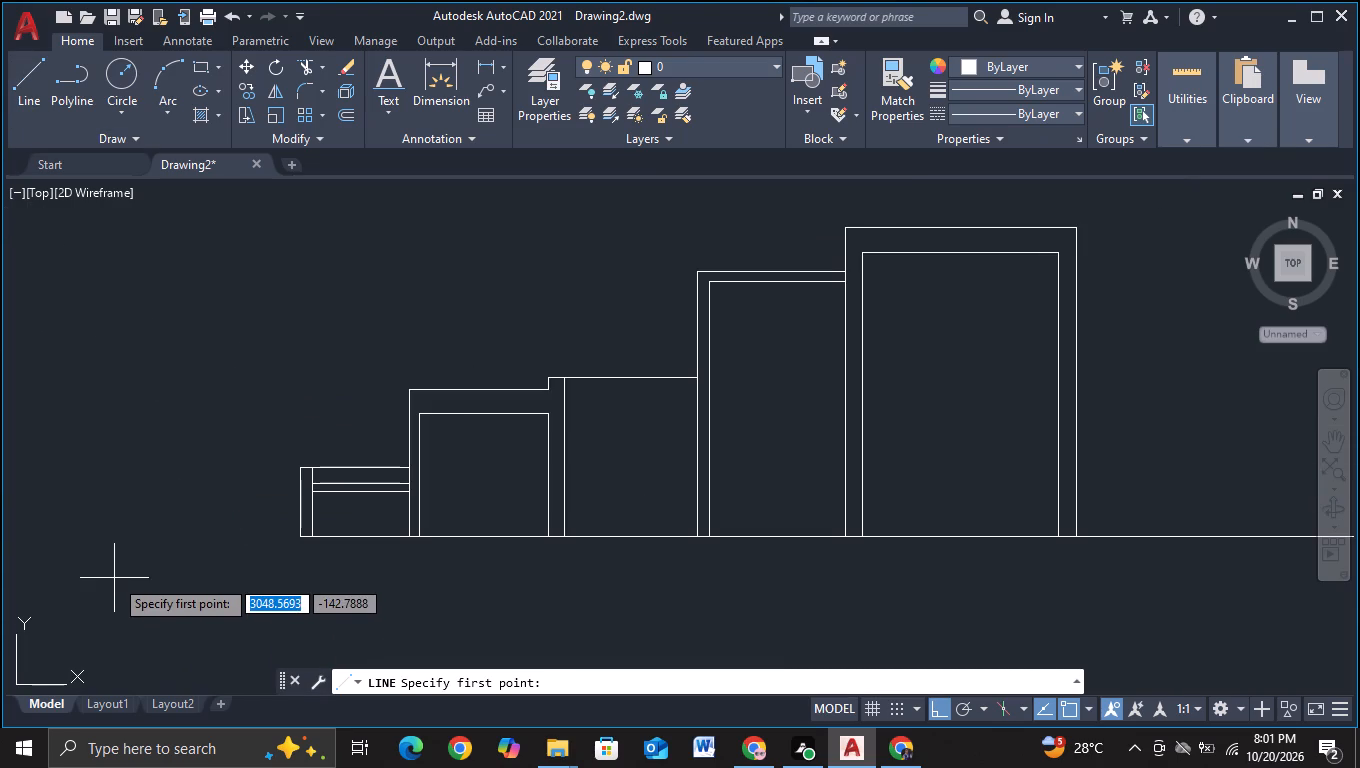
{"action": "scroll", "coordinate": [86, 581], "scroll_direction": "up", "scroll_amount": 1}
{"action": "middle_click_drag", "start_coordinate": [208, 543], "coordinate": [0, 551]}
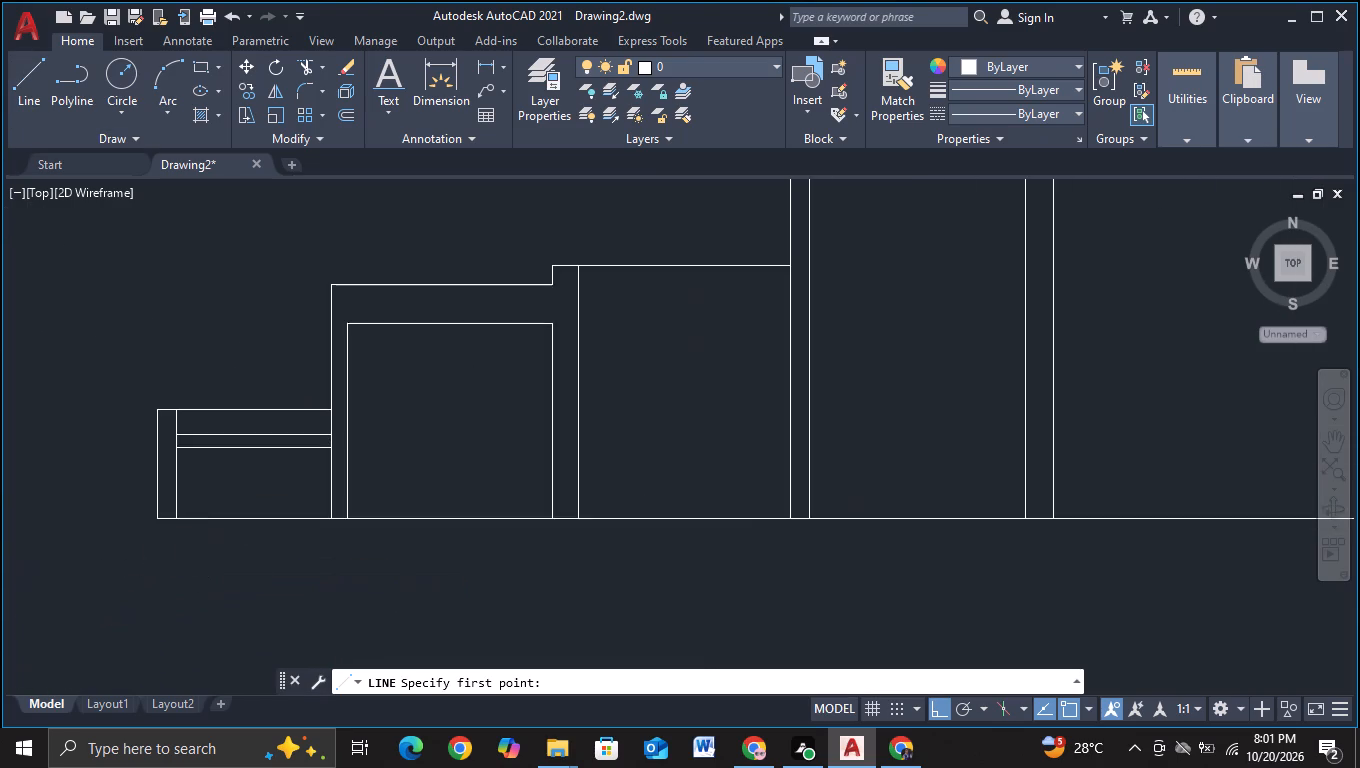
{"action": "scroll", "coordinate": [505, 482], "scroll_direction": "up", "scroll_amount": 1}
{"action": "middle_click_drag", "start_coordinate": [448, 450], "coordinate": [468, 524]}
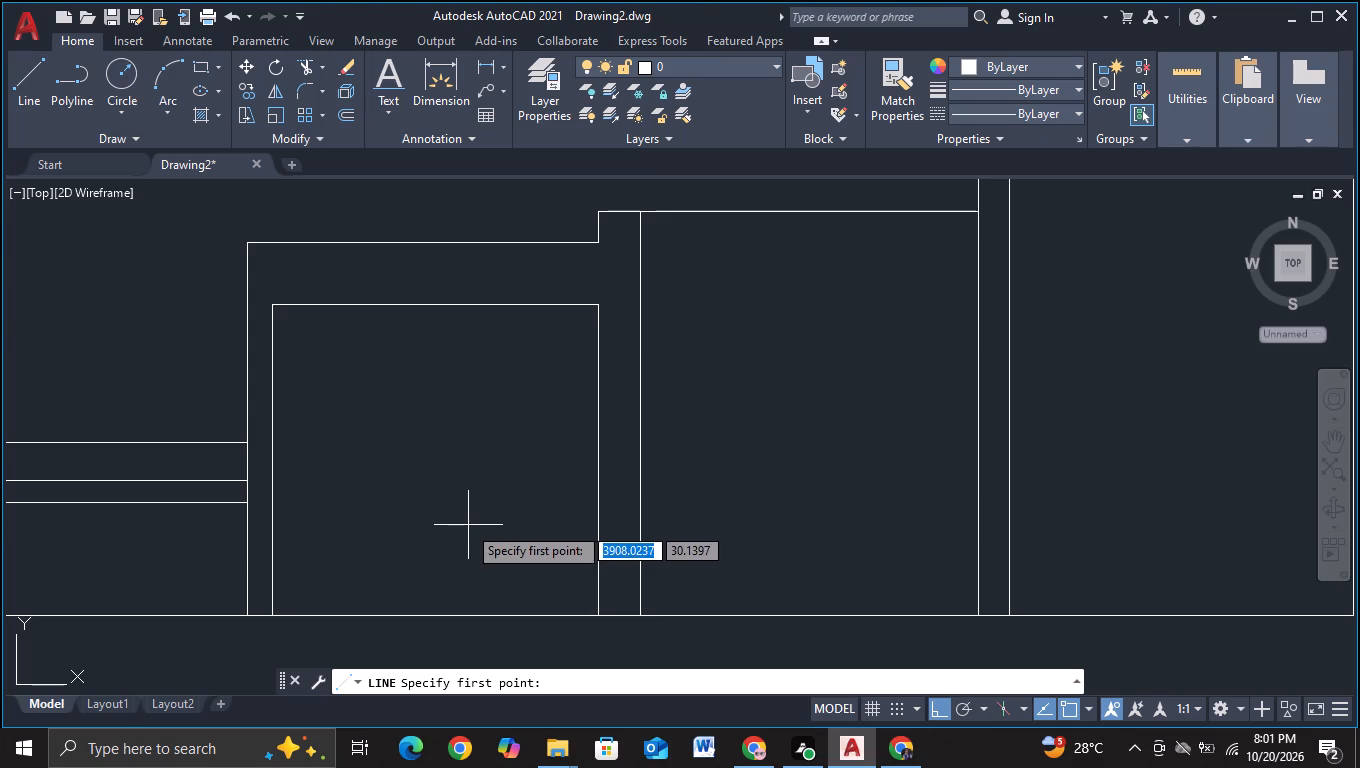
{"action": "middle_click_drag", "start_coordinate": [391, 481], "coordinate": [399, 451]}
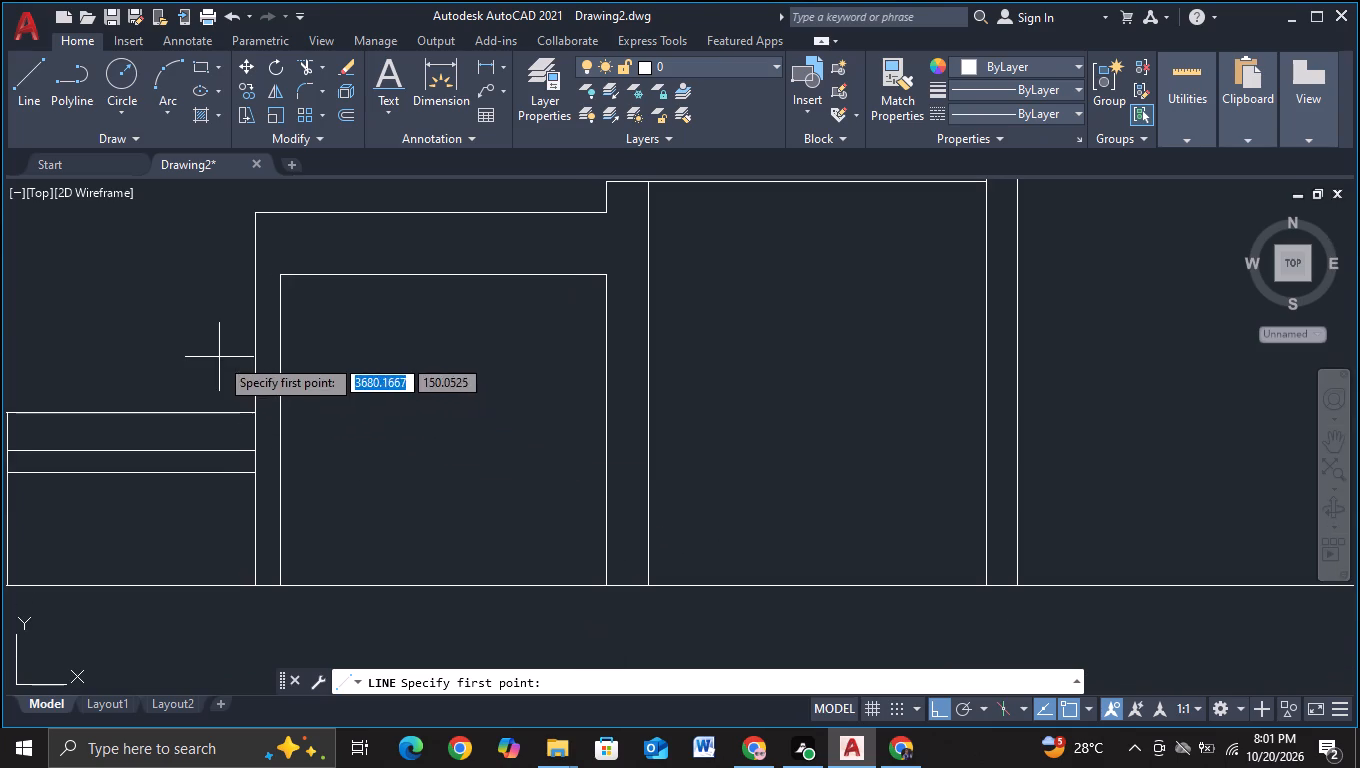
{"action": "left_click", "coordinate": [205, 386]}
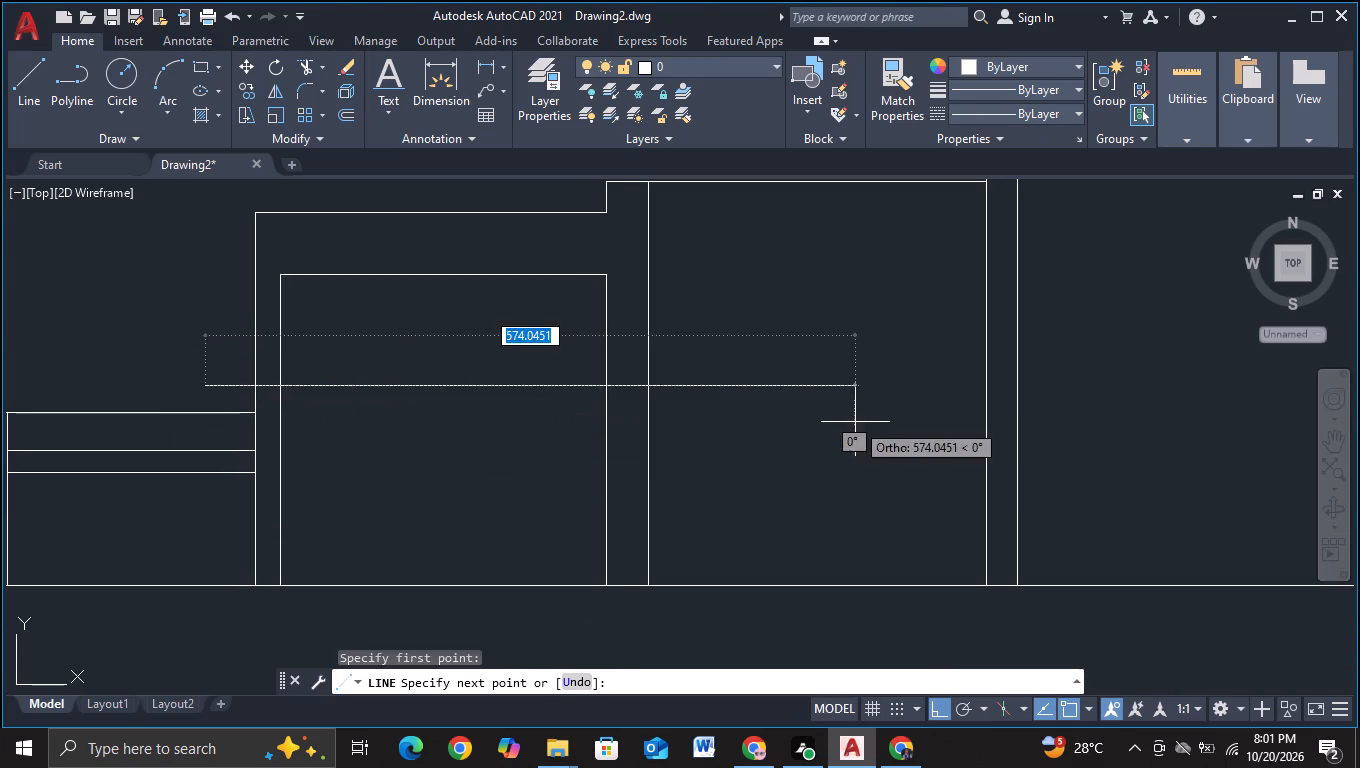
{"action": "left_click", "coordinate": [855, 422]}
{"action": "key", "text": "Escape"}
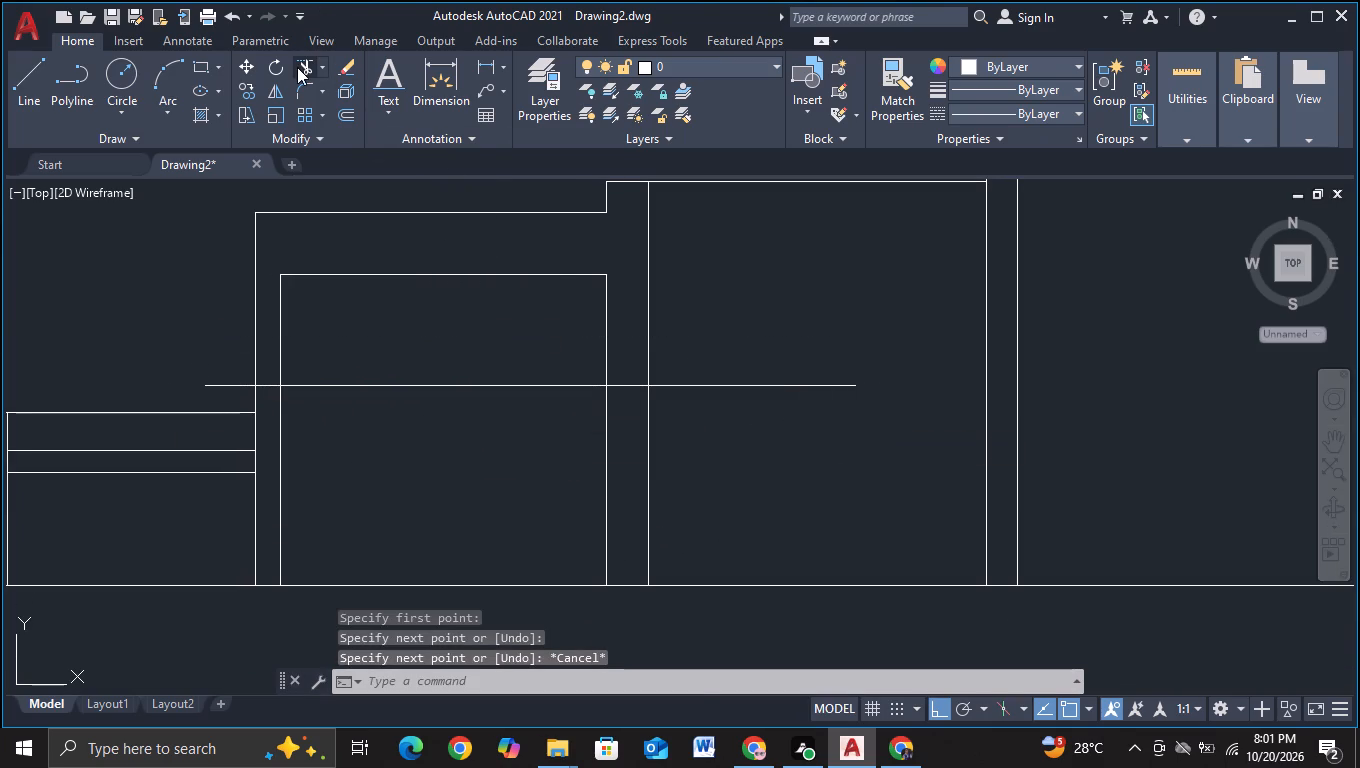
Trim the new line's end on the lowest frame's side back to the second frame's inner leg line.
{"action": "left_click", "coordinate": [297, 67]}
{"action": "left_click", "coordinate": [214, 384]}
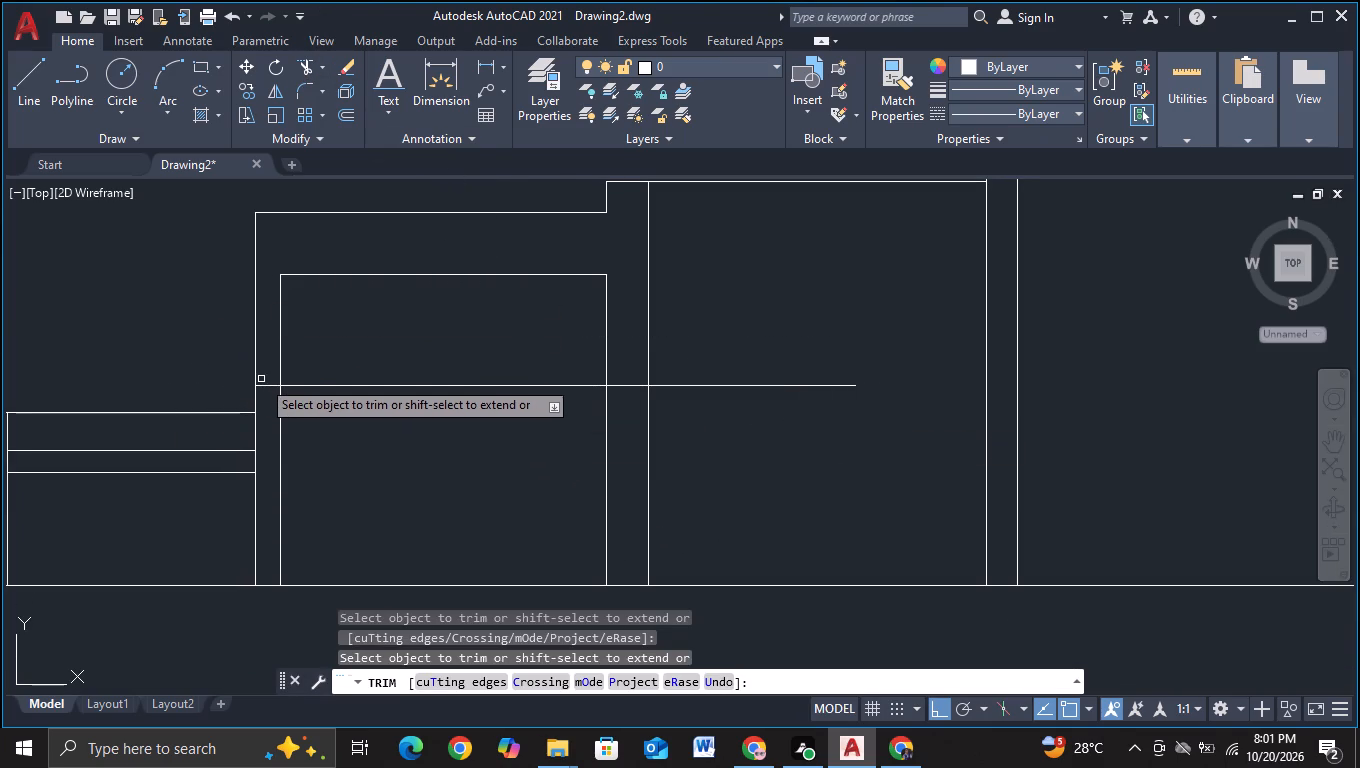
{"action": "left_click", "coordinate": [263, 387]}
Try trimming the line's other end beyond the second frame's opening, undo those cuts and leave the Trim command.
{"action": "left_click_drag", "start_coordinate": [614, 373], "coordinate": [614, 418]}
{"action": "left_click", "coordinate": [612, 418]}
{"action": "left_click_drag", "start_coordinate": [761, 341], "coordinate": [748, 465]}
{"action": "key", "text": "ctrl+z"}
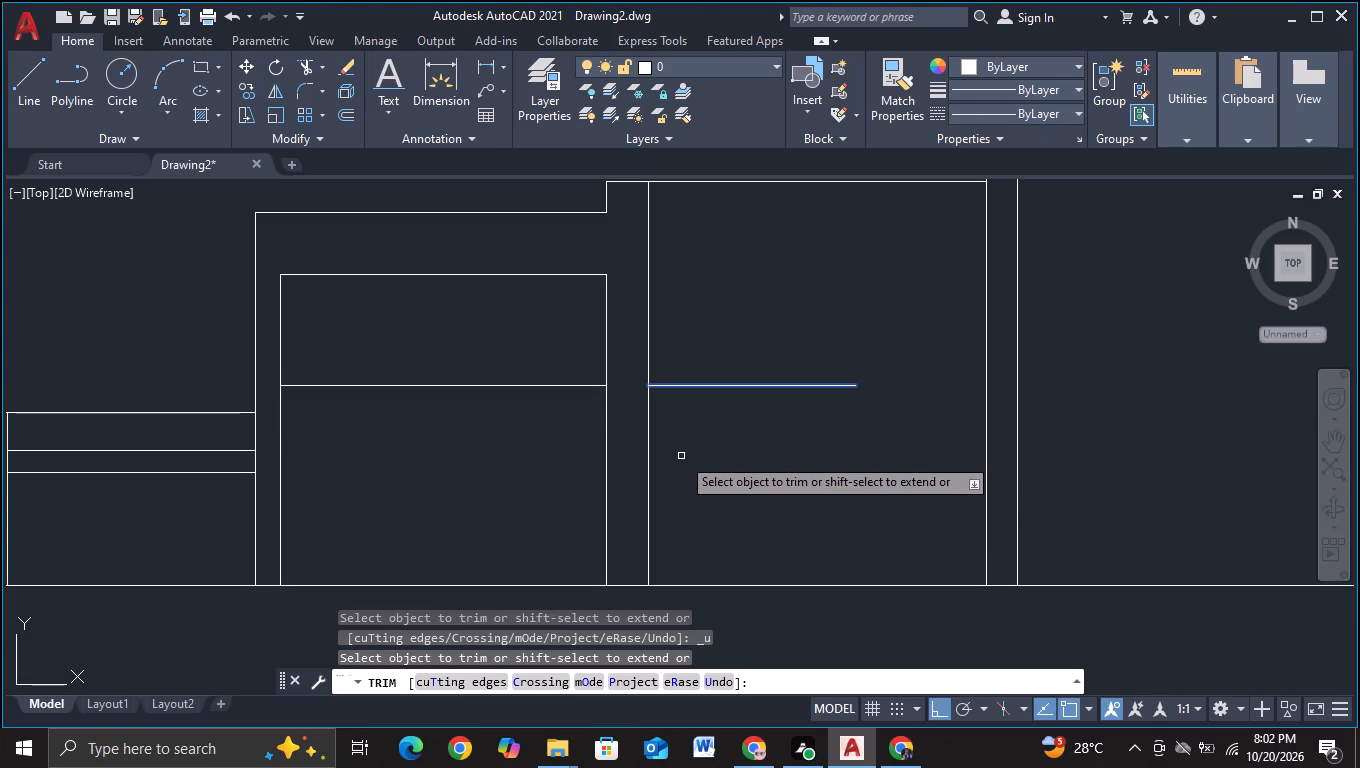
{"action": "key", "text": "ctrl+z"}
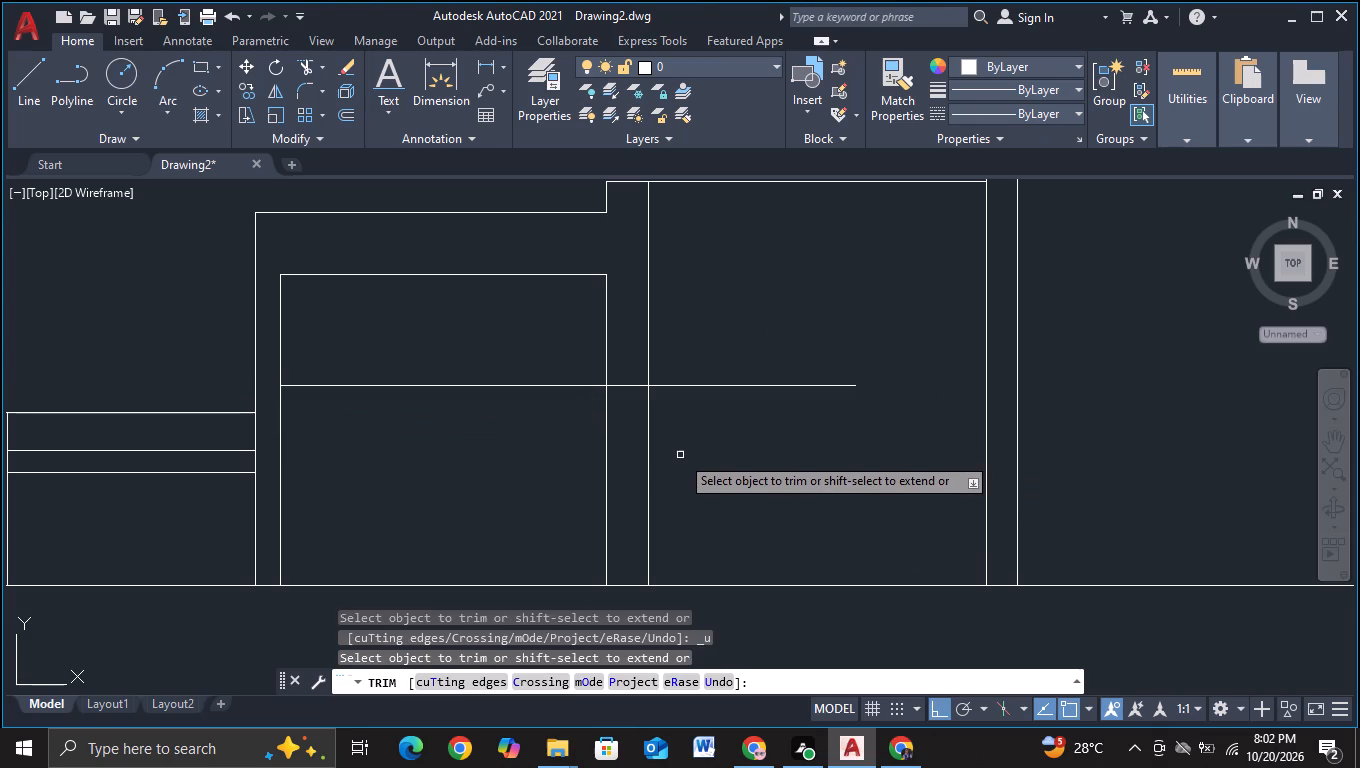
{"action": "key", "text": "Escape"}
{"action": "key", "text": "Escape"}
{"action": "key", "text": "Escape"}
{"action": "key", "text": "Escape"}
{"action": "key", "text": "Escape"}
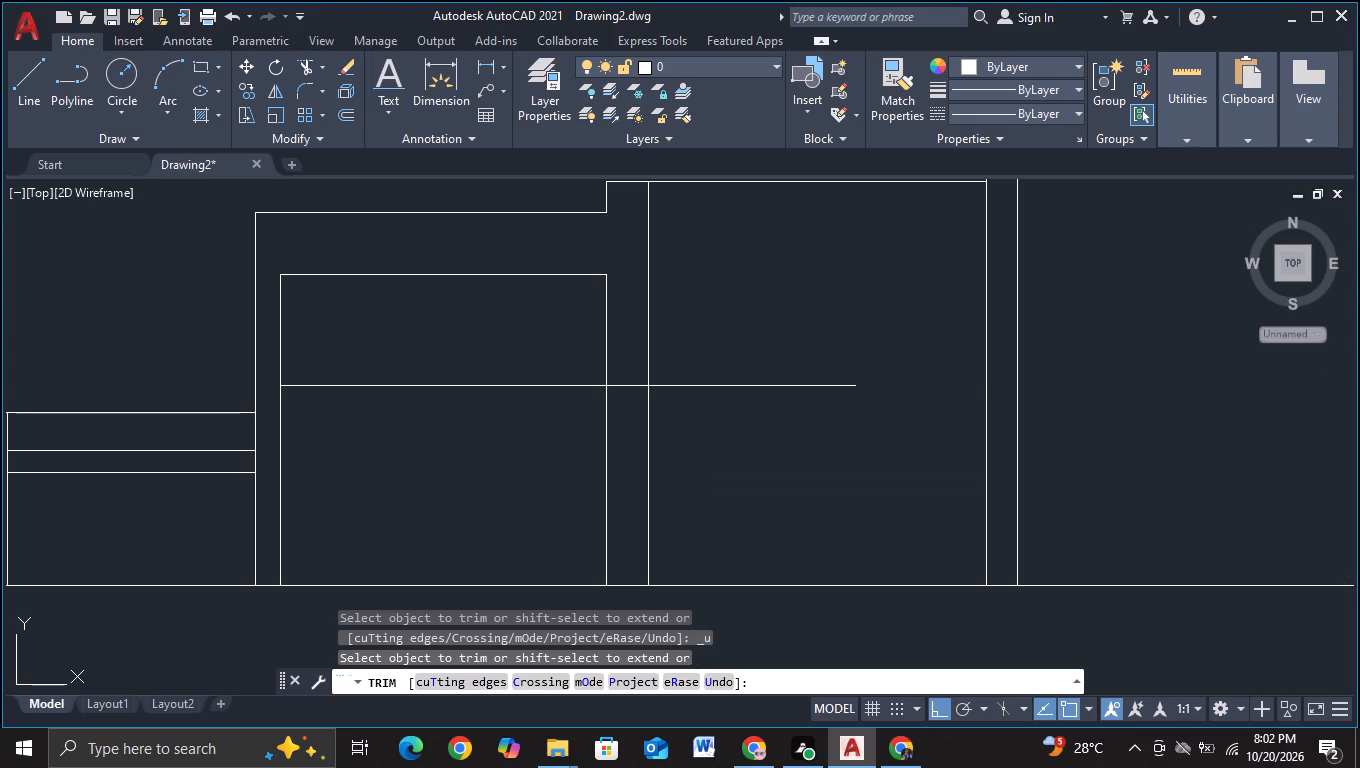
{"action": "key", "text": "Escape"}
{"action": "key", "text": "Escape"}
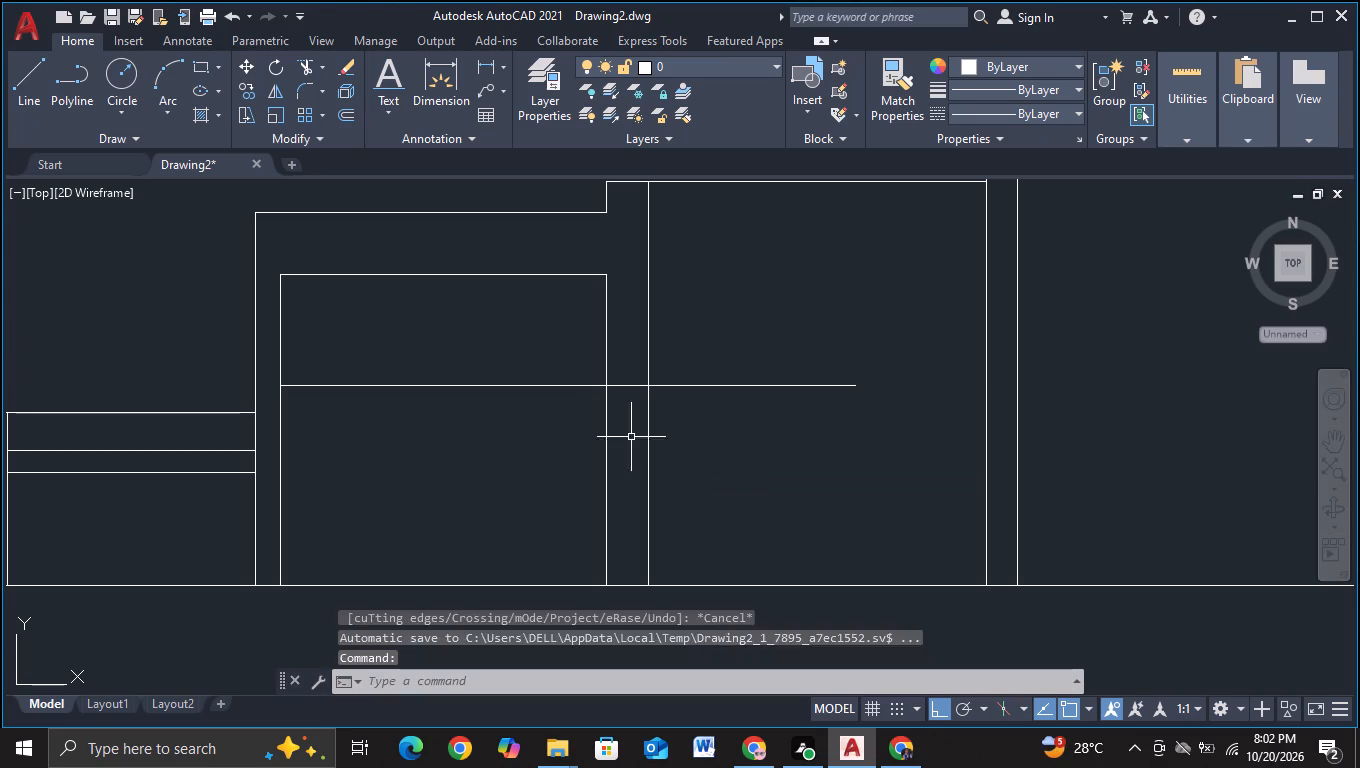
Trim away the line's part crossing the next leg and its overhang into the third frame.
{"action": "left_click", "coordinate": [309, 65]}
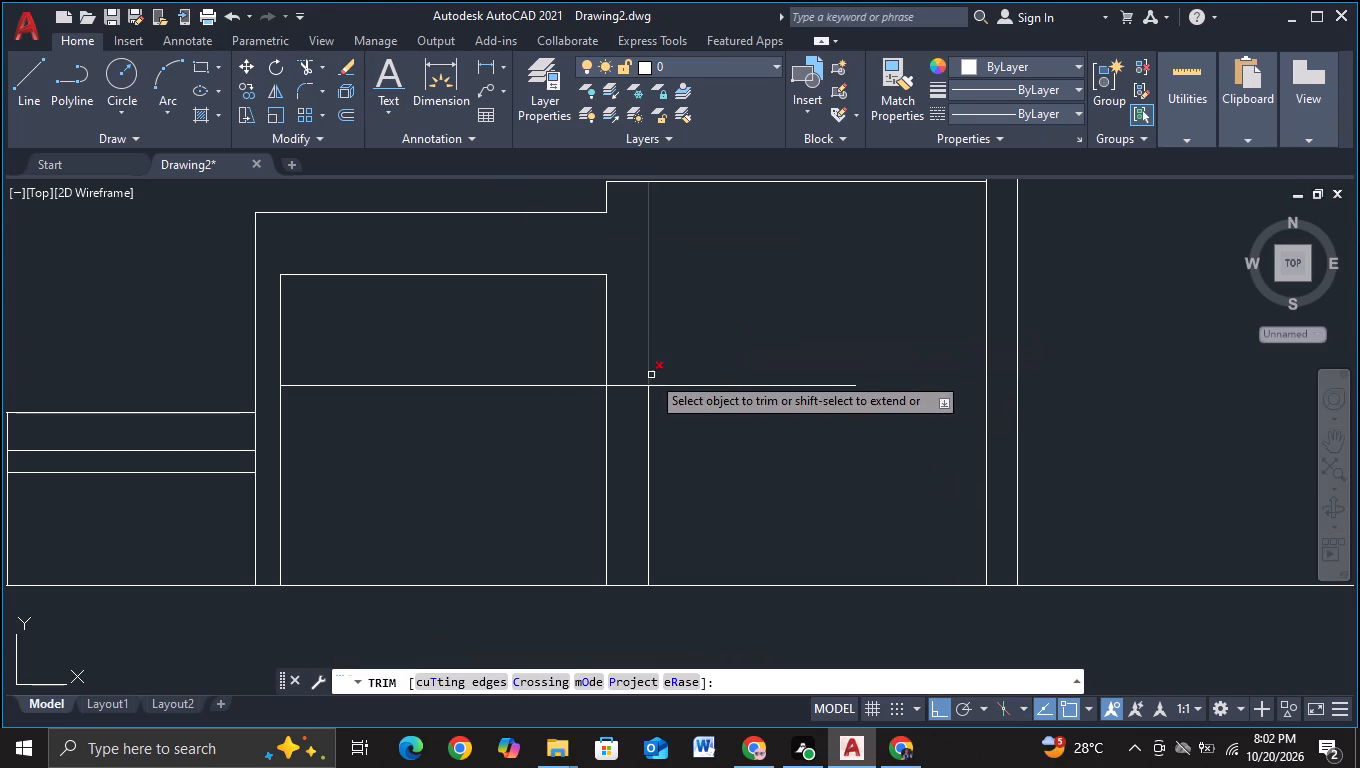
{"action": "left_click_drag", "start_coordinate": [631, 369], "coordinate": [631, 413]}
{"action": "left_click", "coordinate": [631, 418]}
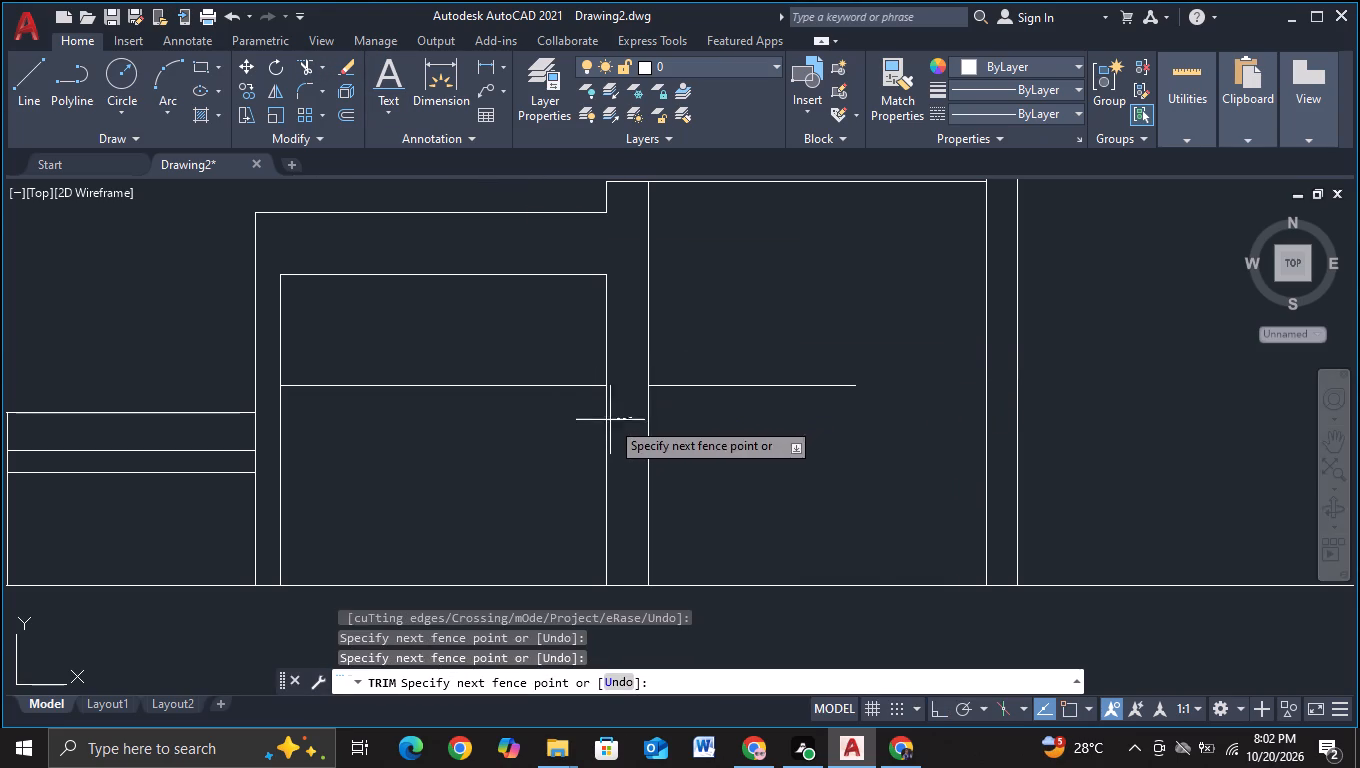
{"action": "left_click", "coordinate": [620, 403]}
{"action": "left_click_drag", "start_coordinate": [724, 344], "coordinate": [728, 513]}
{"action": "key", "text": "Escape"}
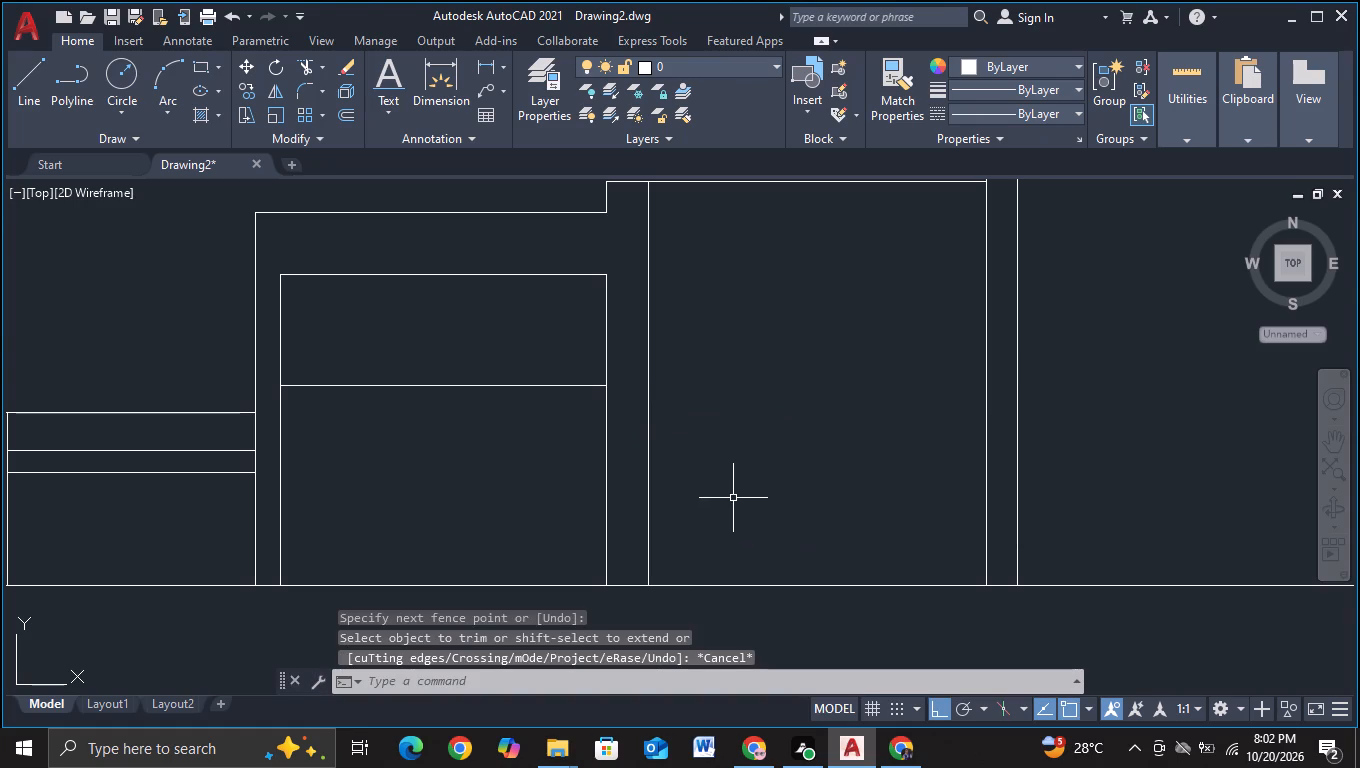
Copy the second frame's trimmed horizontal line about 24 units straight down to form a band.
{"action": "middle_click_drag", "start_coordinate": [735, 497], "coordinate": [771, 373]}
{"action": "left_click", "coordinate": [451, 264]}
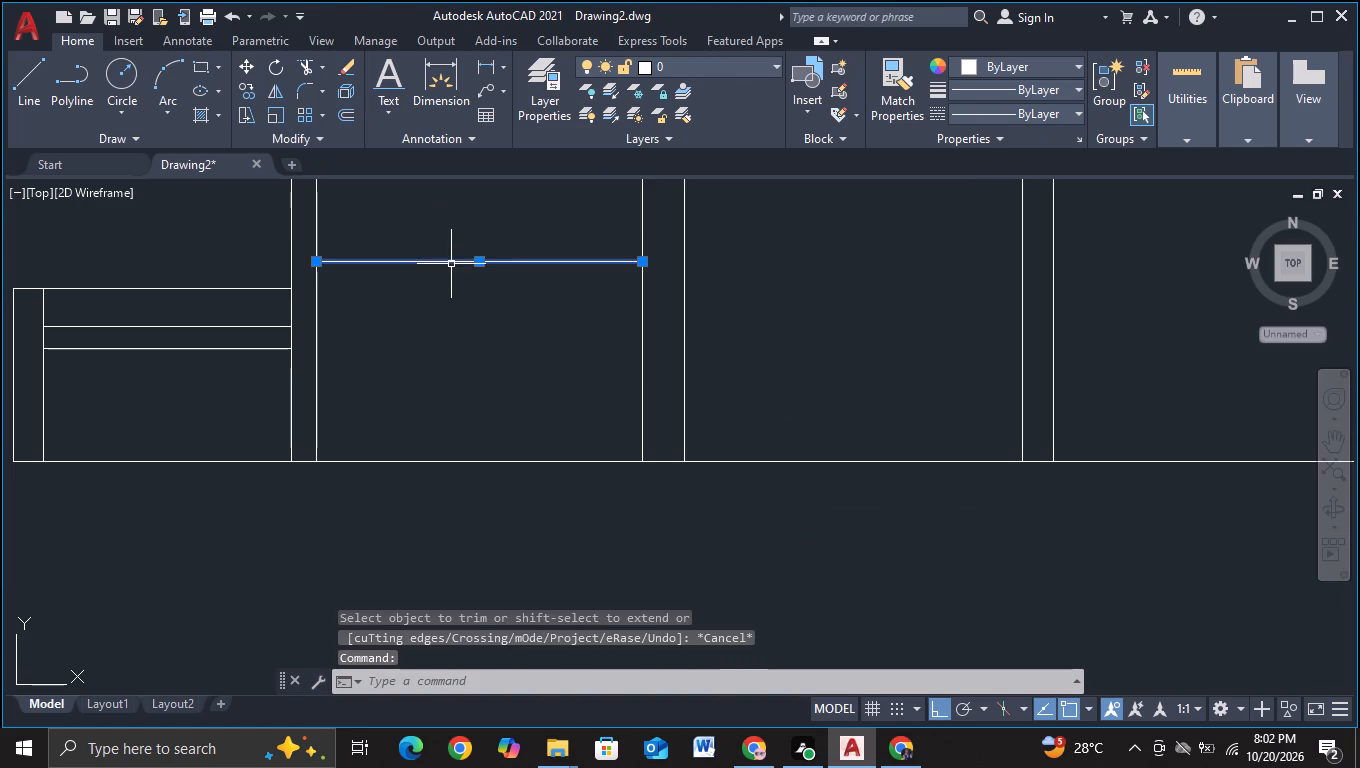
{"action": "key", "text": "c"}
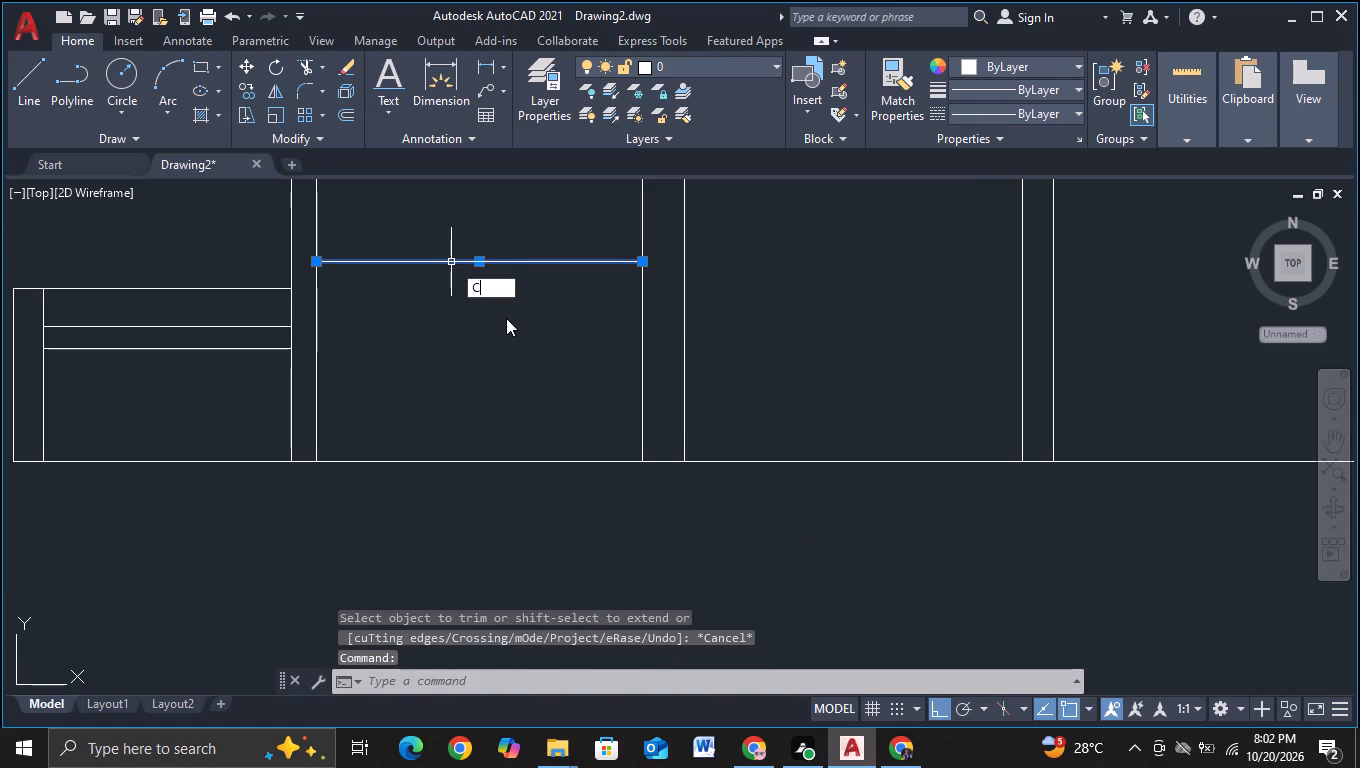
{"action": "left_click", "coordinate": [506, 318]}
{"action": "left_click", "coordinate": [496, 263]}
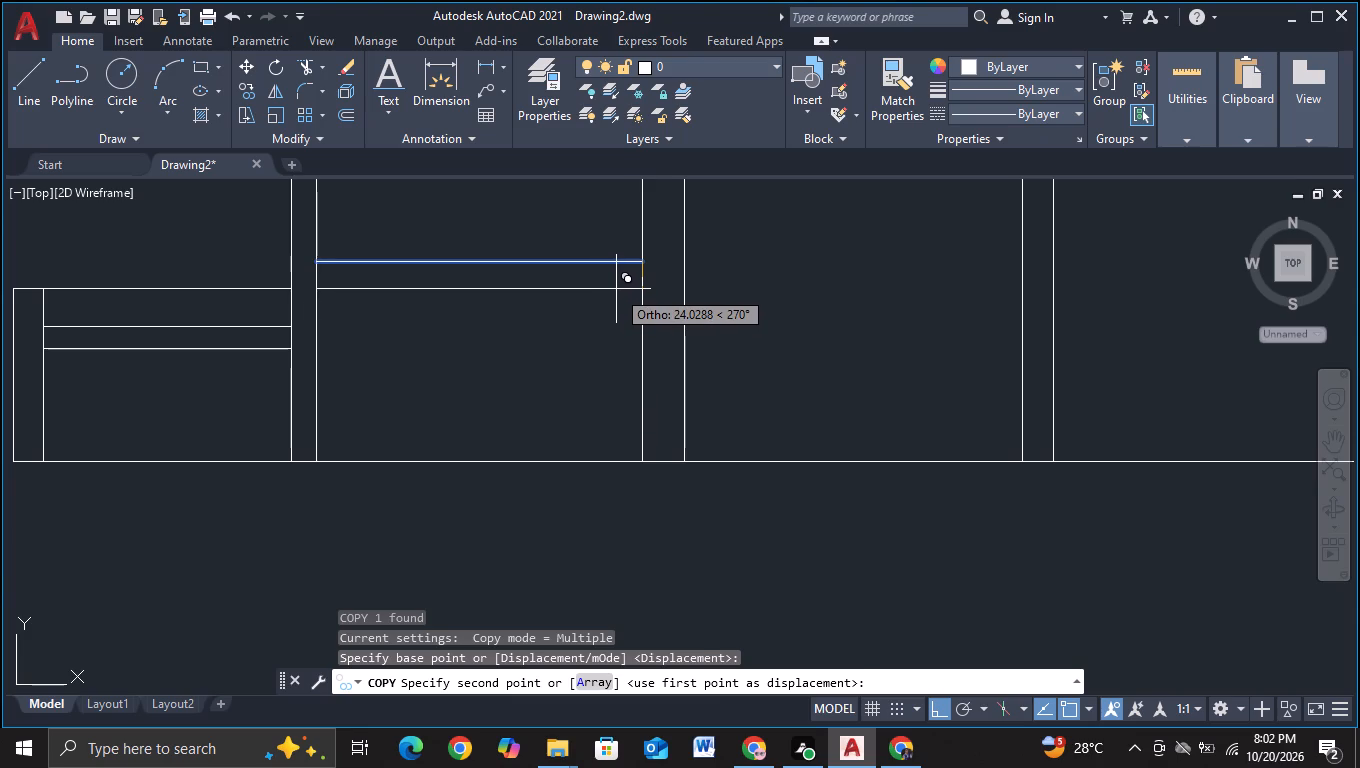
{"action": "left_click", "coordinate": [616, 289]}
{"action": "key", "text": "Escape"}
Draw a horizontal line from the end of the second frame's top line across the third frame, past the tall frame's first leg.
{"action": "scroll", "coordinate": [640, 300], "scroll_direction": "down", "scroll_amount": 2}
{"action": "middle_click_drag", "start_coordinate": [801, 343], "coordinate": [731, 409]}
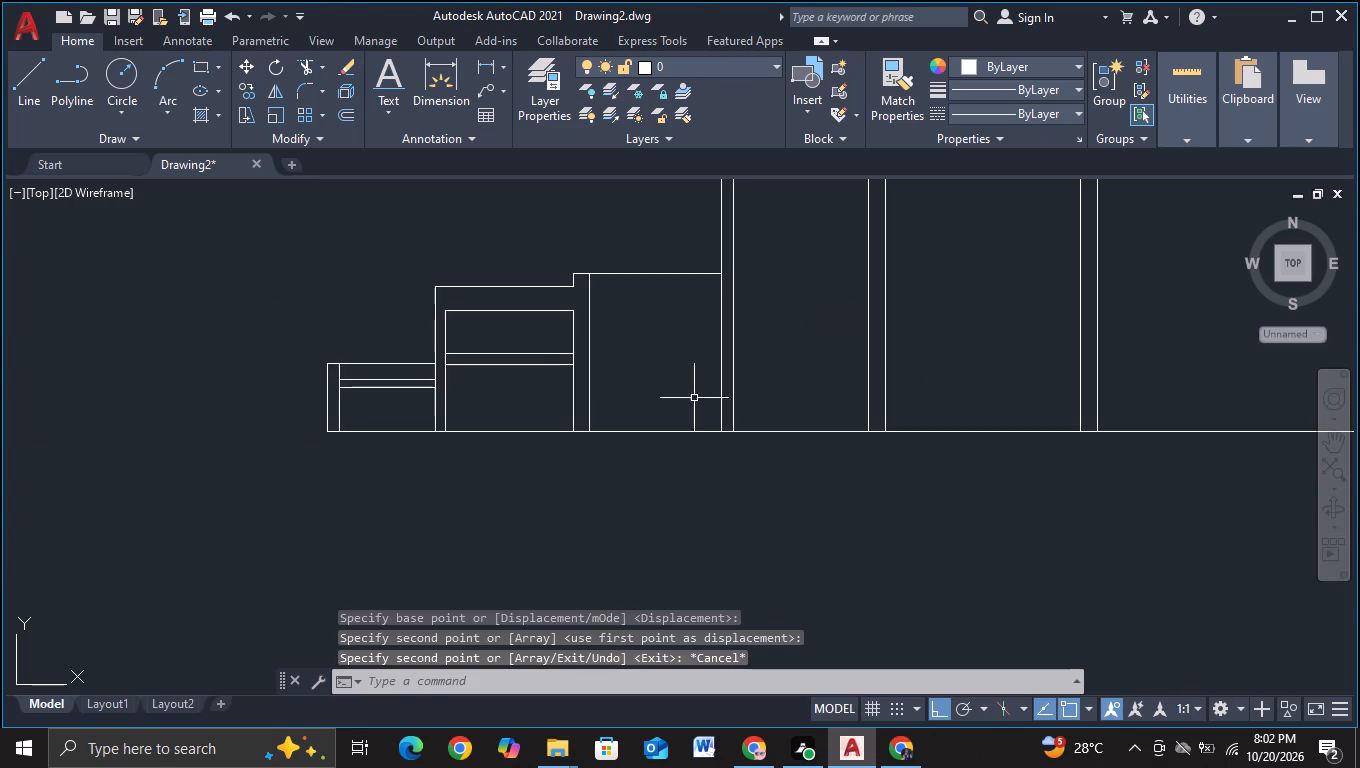
{"action": "middle_click_drag", "start_coordinate": [680, 387], "coordinate": [680, 325]}
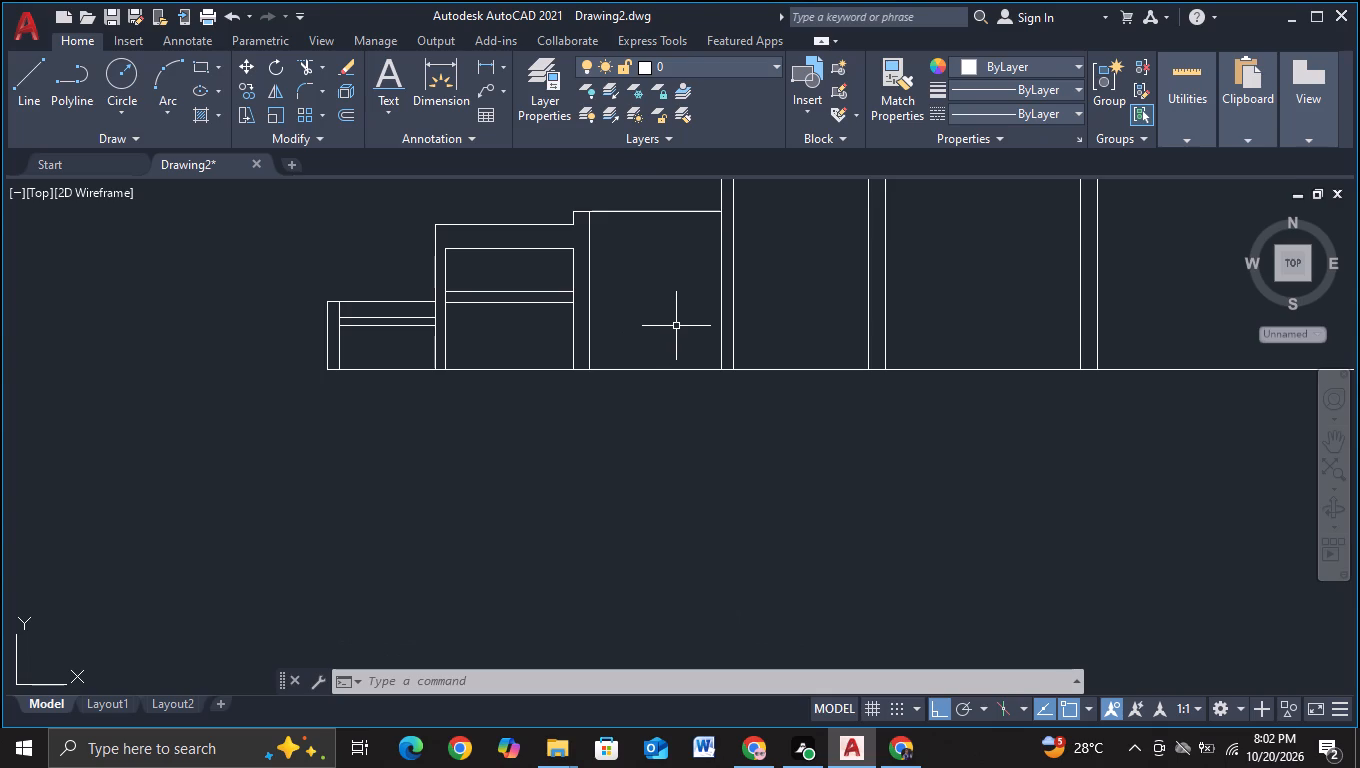
{"action": "key", "text": "Escape"}
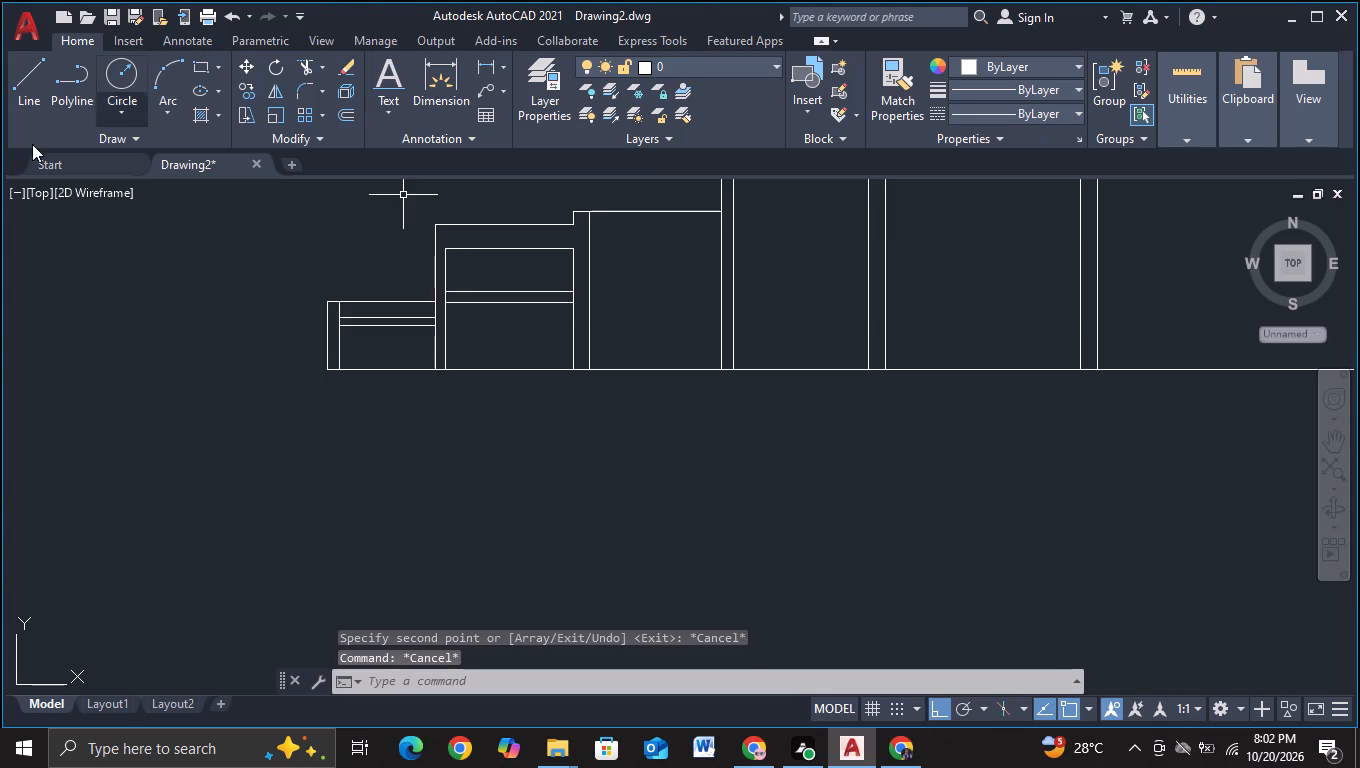
{"action": "left_click", "coordinate": [44, 101]}
{"action": "middle_click_drag", "start_coordinate": [606, 293], "coordinate": [518, 313]}
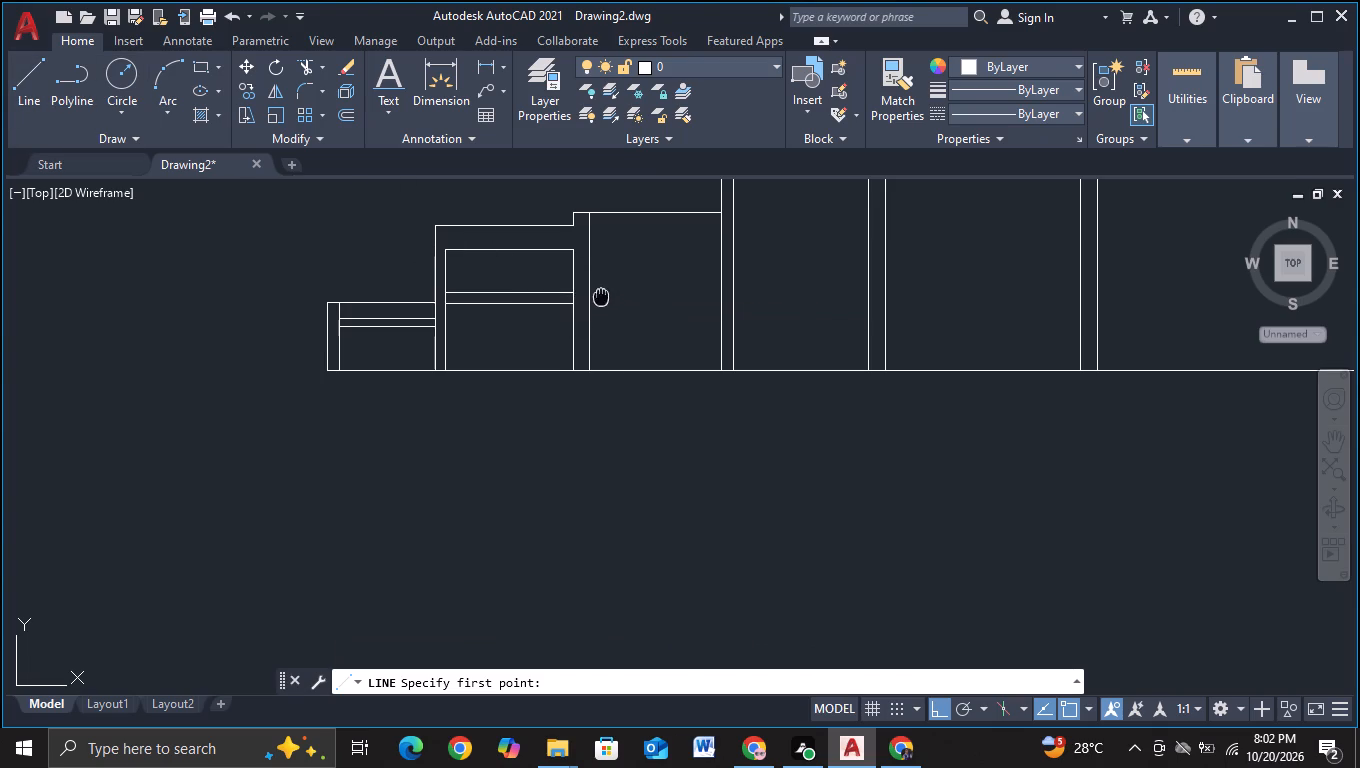
{"action": "middle_click_drag", "start_coordinate": [518, 313], "coordinate": [392, 331]}
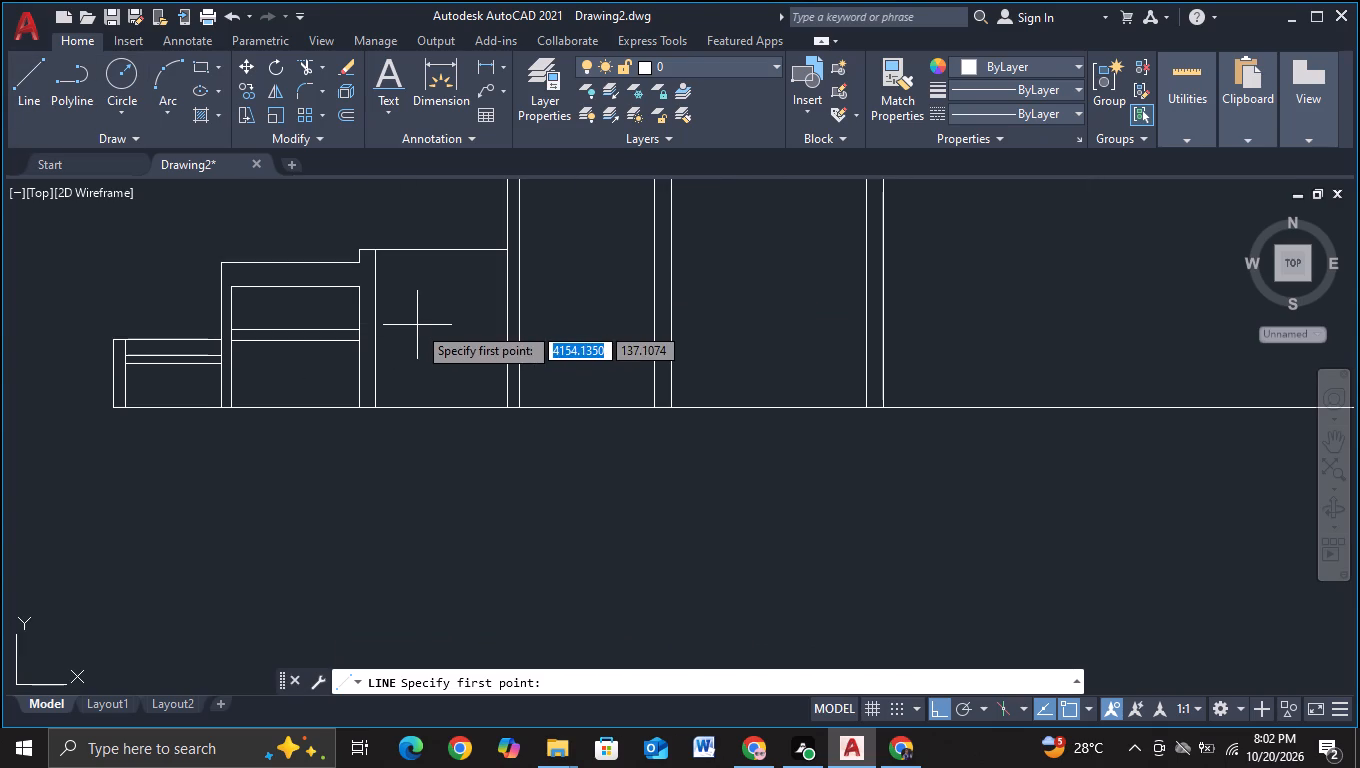
{"action": "left_click", "coordinate": [365, 267]}
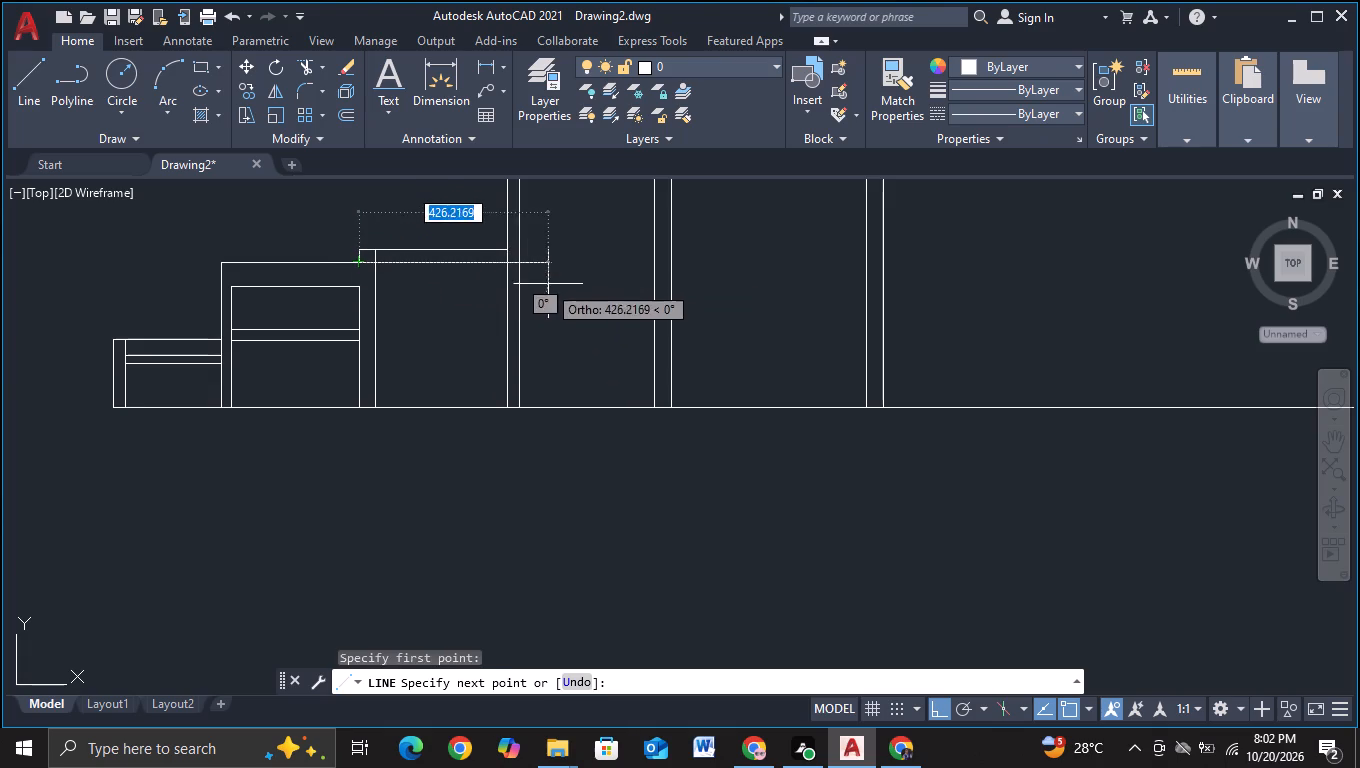
{"action": "left_click", "coordinate": [575, 295]}
{"action": "key", "text": "Escape"}
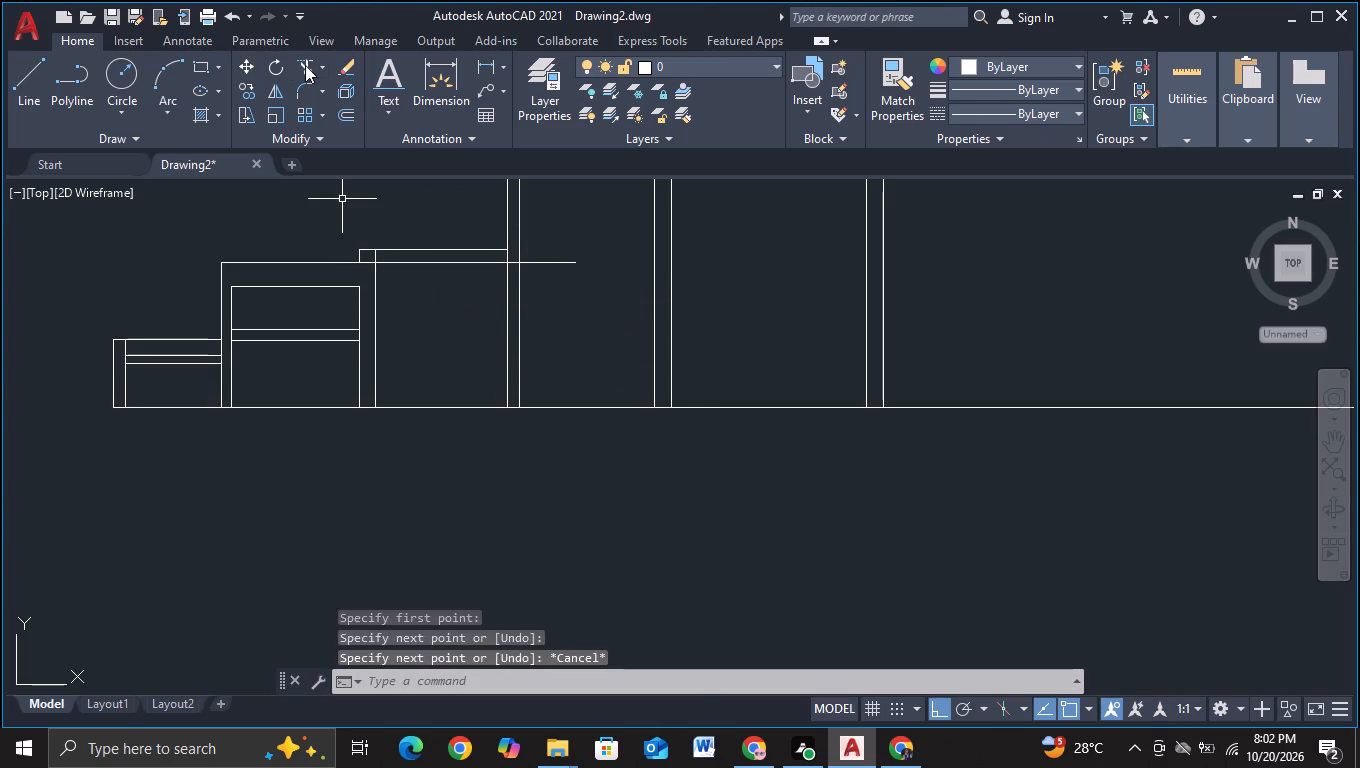
Trim the new line to span only the third frame's opening, and remove the leg's inner line above it.
{"action": "left_click", "coordinate": [305, 65]}
{"action": "left_click", "coordinate": [368, 263]}
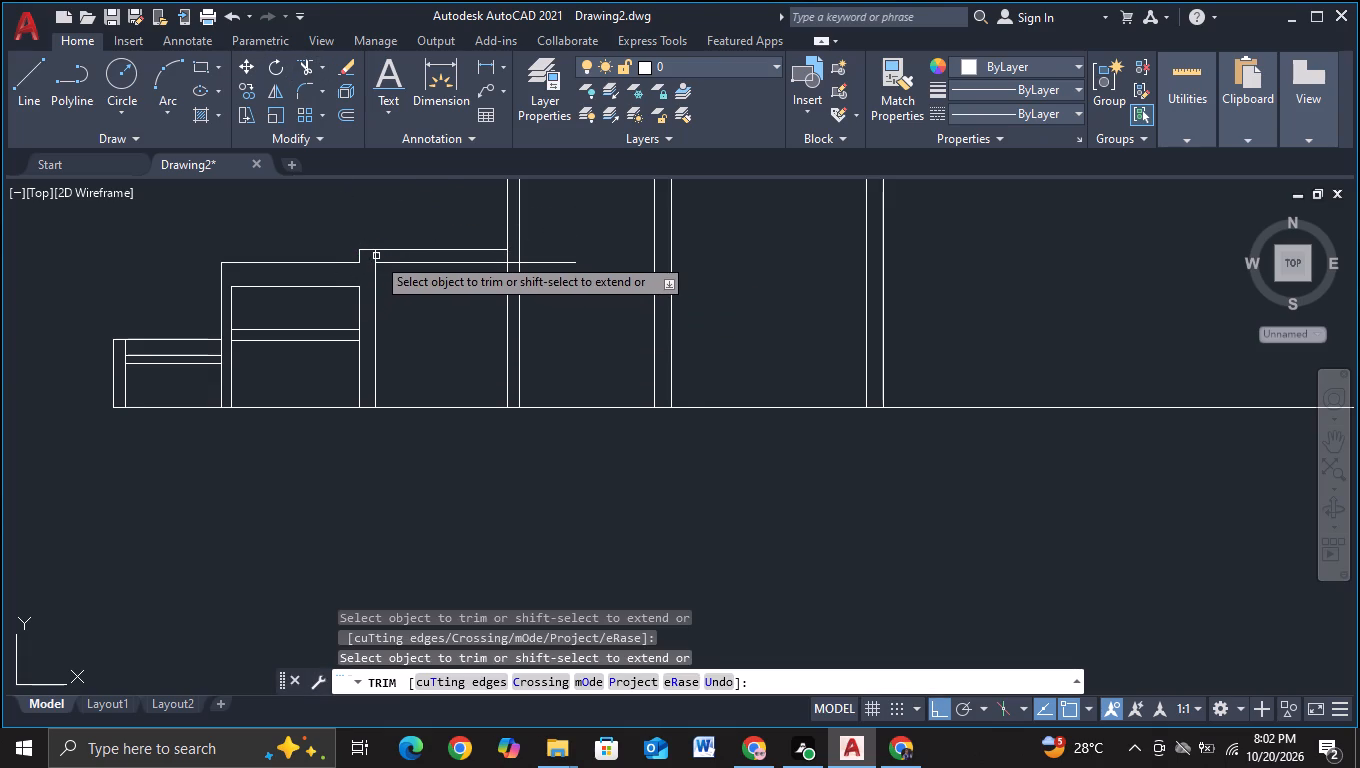
{"action": "left_click", "coordinate": [376, 256]}
{"action": "left_click_drag", "start_coordinate": [555, 247], "coordinate": [562, 321]}
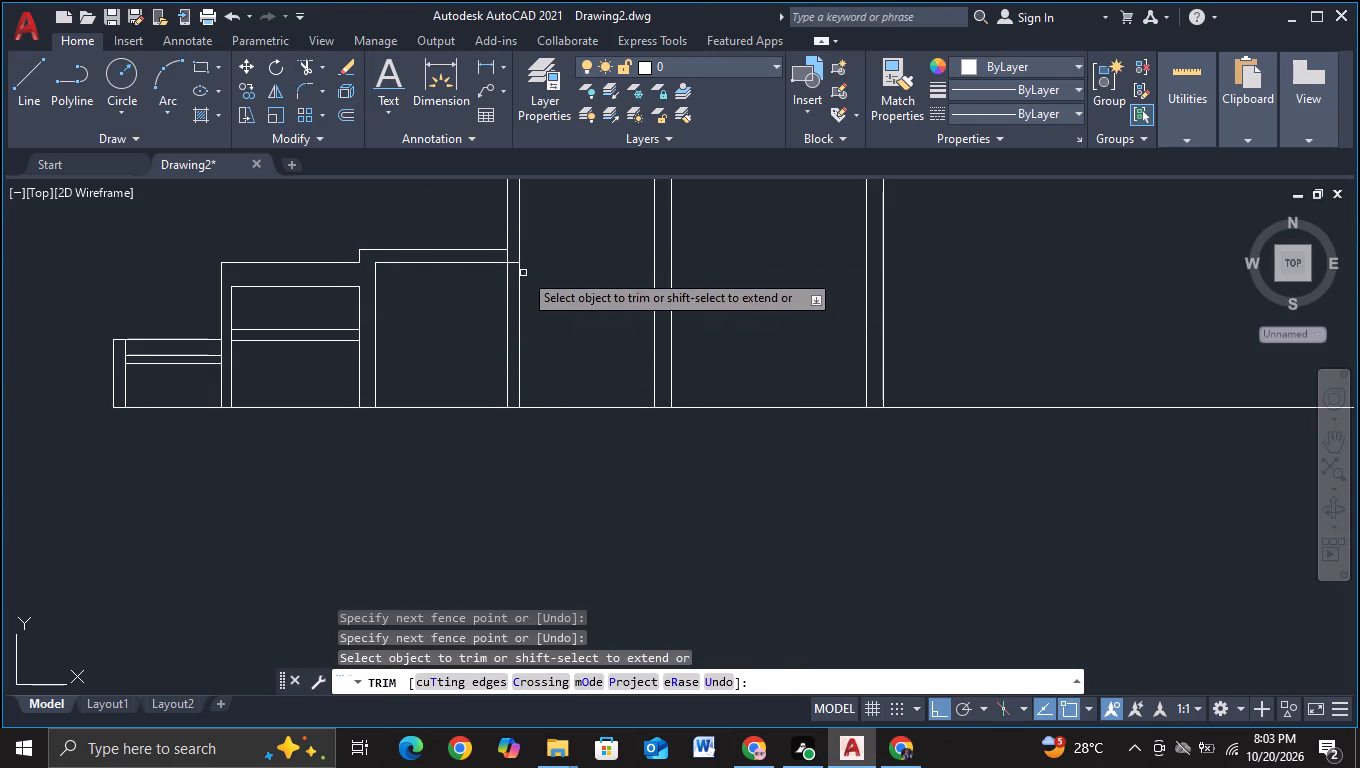
{"action": "left_click", "coordinate": [514, 264]}
{"action": "key", "text": "Escape"}
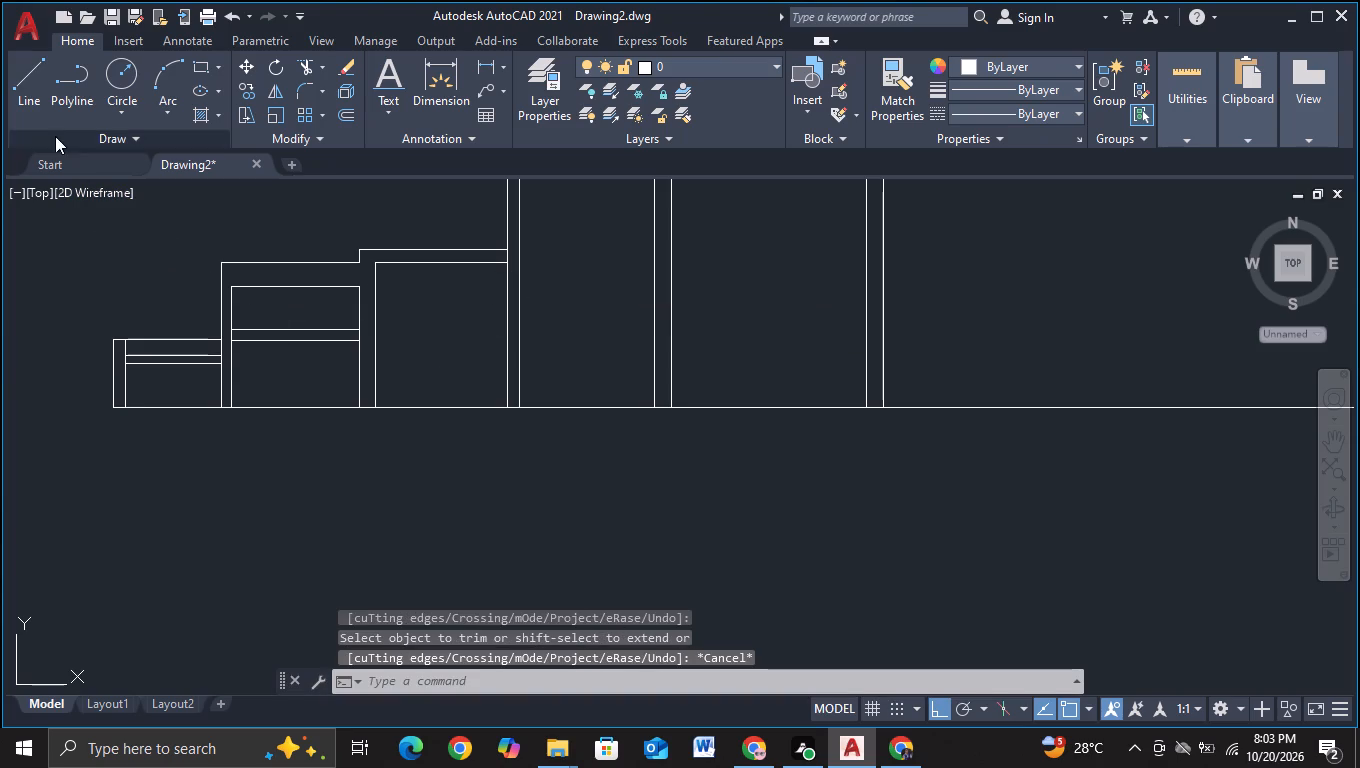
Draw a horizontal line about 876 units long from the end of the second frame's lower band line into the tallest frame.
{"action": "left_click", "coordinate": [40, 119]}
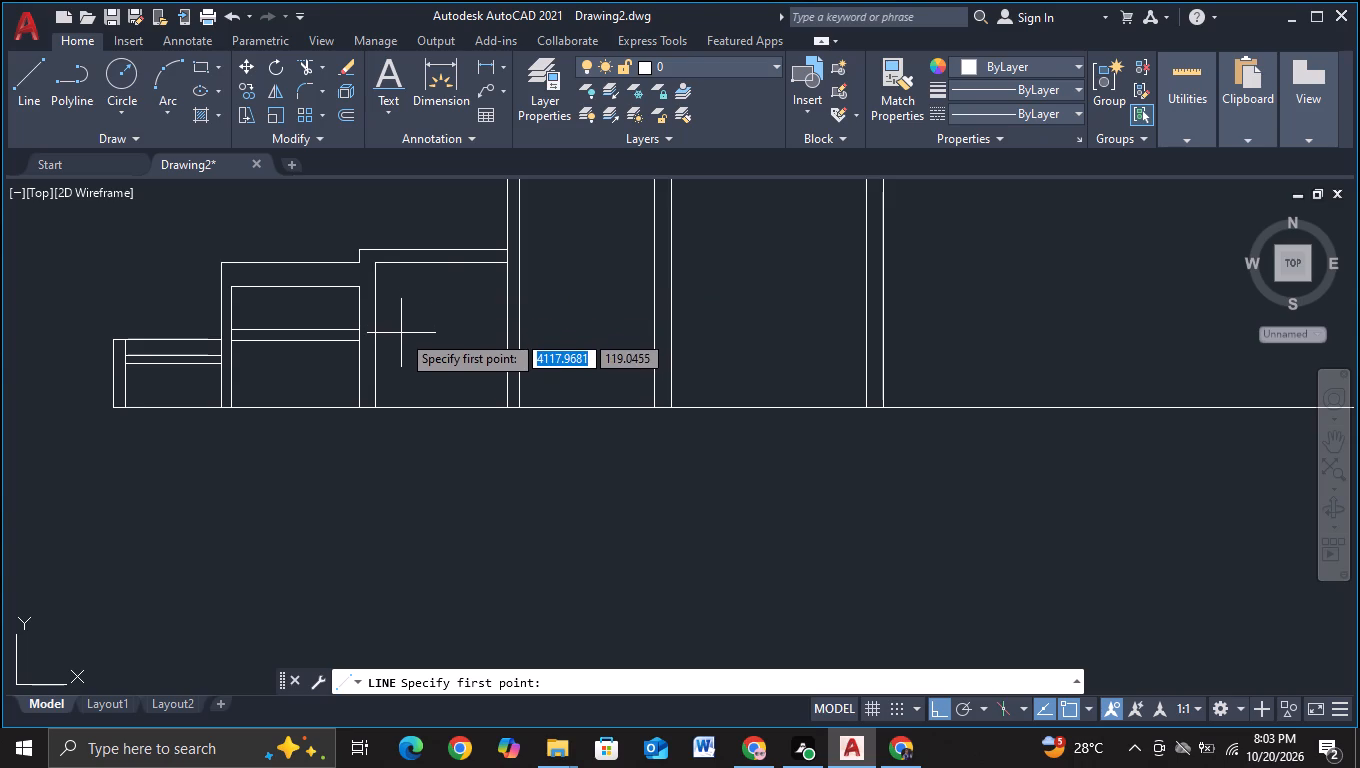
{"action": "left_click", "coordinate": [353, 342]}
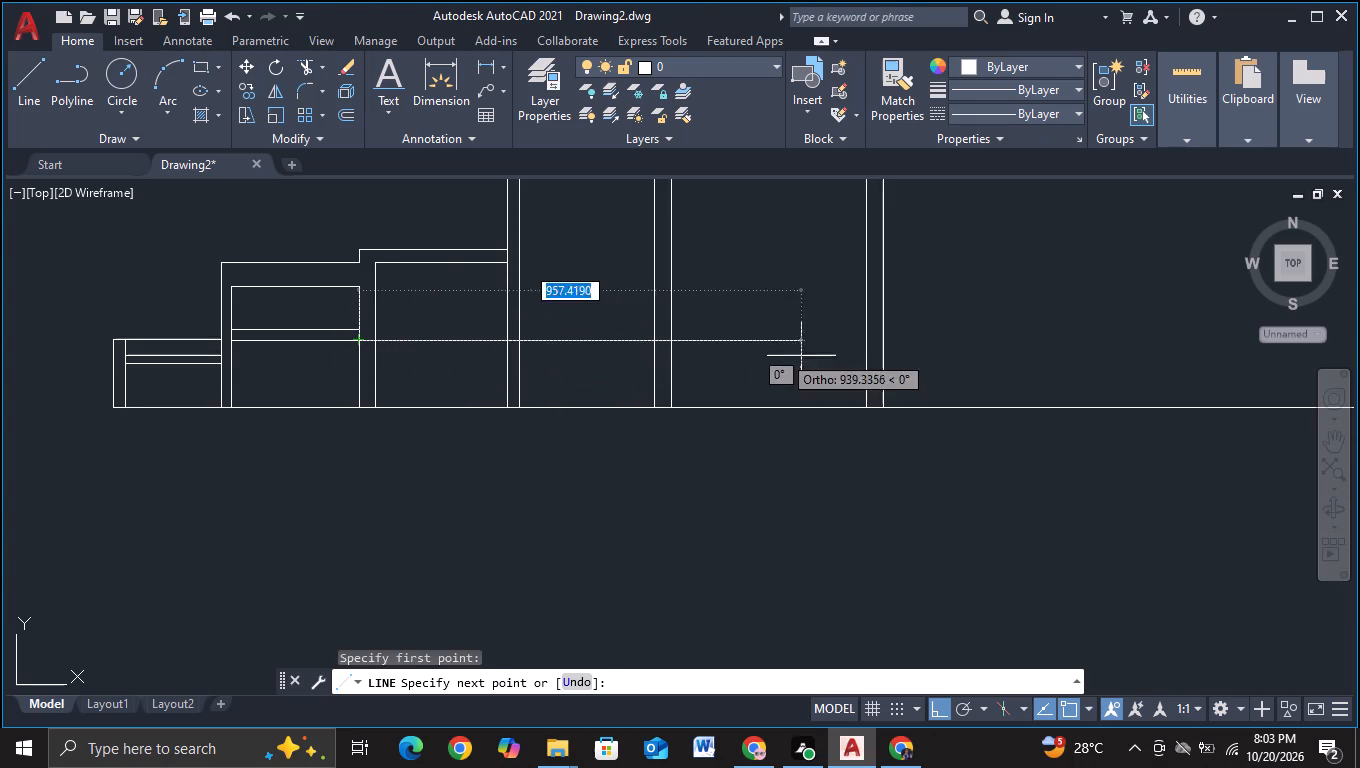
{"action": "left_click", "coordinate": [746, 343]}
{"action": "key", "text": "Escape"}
Draw a short vertical line down from the first frame's outer base corner and a new horizontal ground line past the tallest frame.
{"action": "scroll", "coordinate": [746, 343], "scroll_direction": "down", "scroll_amount": 2}
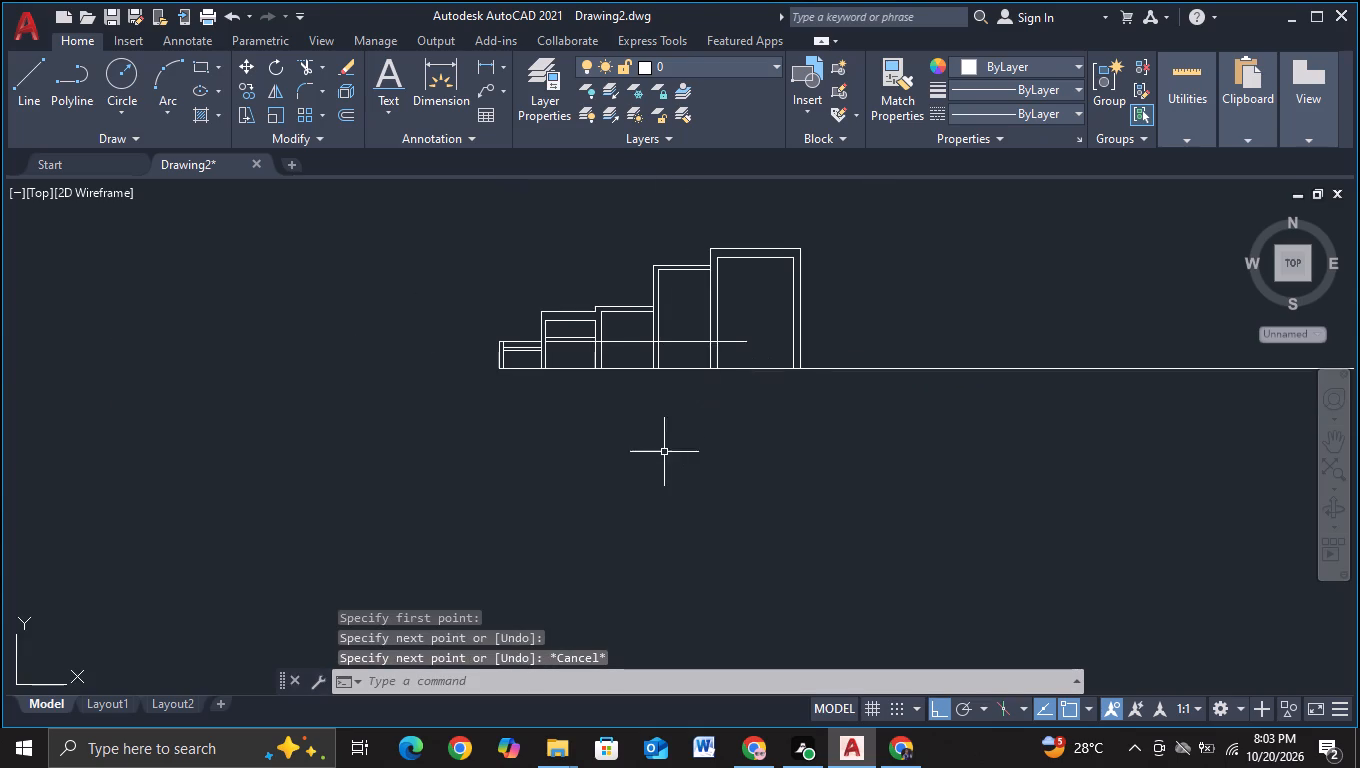
{"action": "middle_click_drag", "start_coordinate": [663, 452], "coordinate": [619, 527]}
{"action": "scroll", "coordinate": [619, 501], "scroll_direction": "up", "scroll_amount": 2}
{"action": "middle_click_drag", "start_coordinate": [617, 486], "coordinate": [616, 521]}
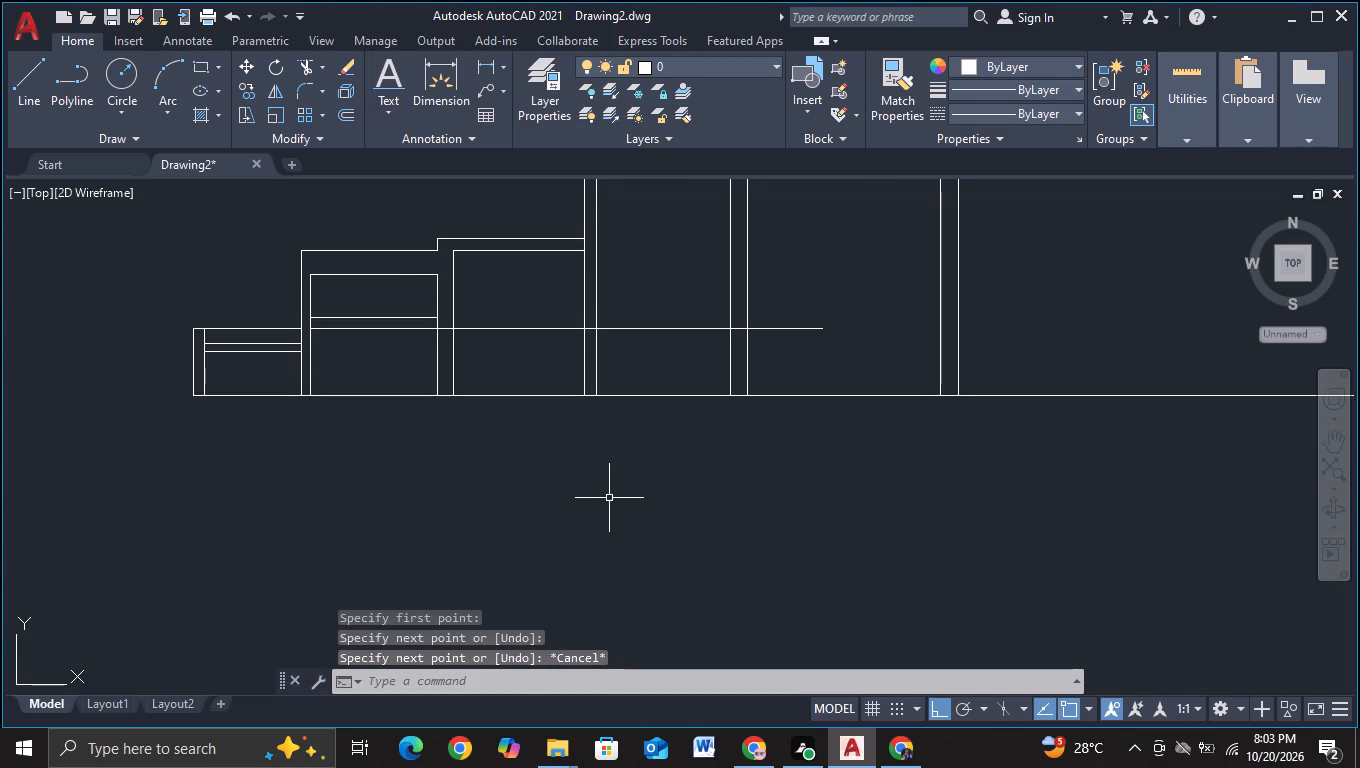
{"action": "middle_click_drag", "start_coordinate": [607, 498], "coordinate": [607, 462]}
{"action": "left_click", "coordinate": [33, 96]}
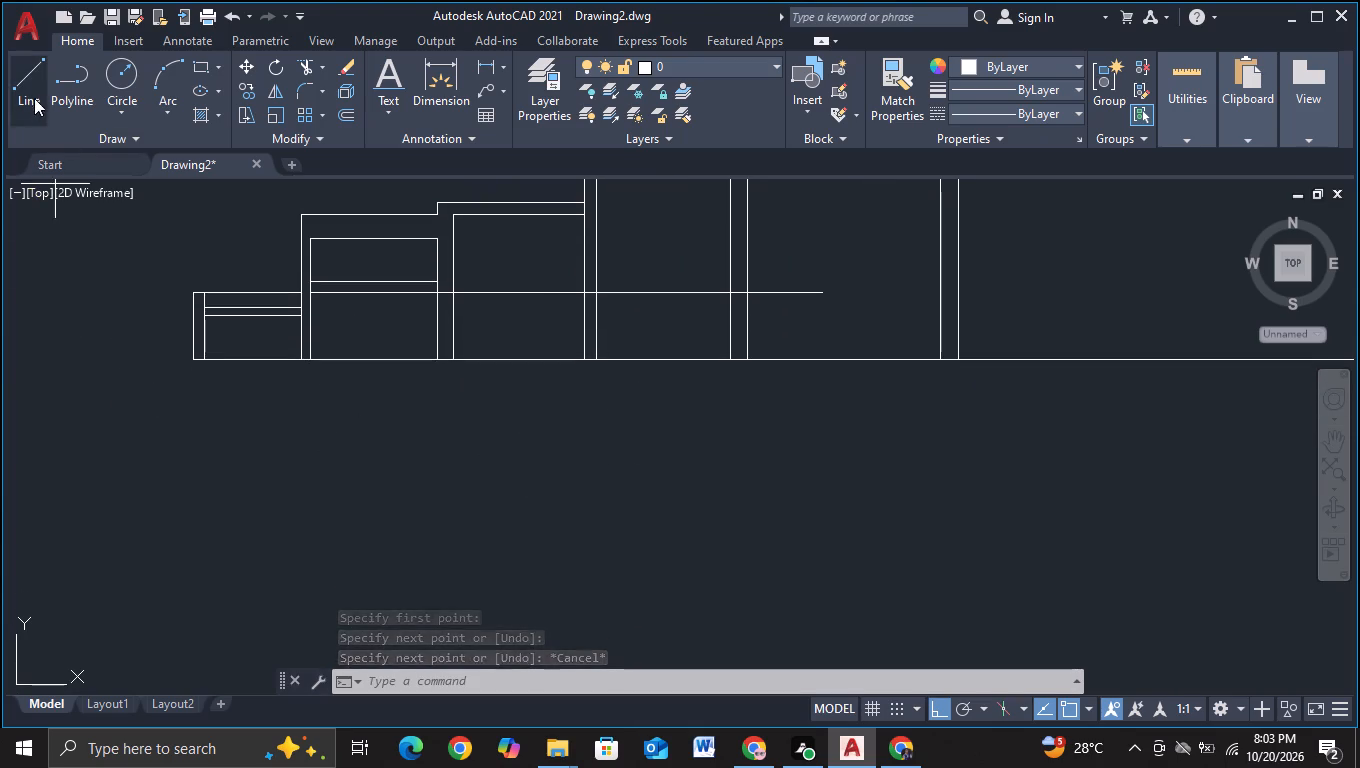
{"action": "left_click", "coordinate": [194, 361]}
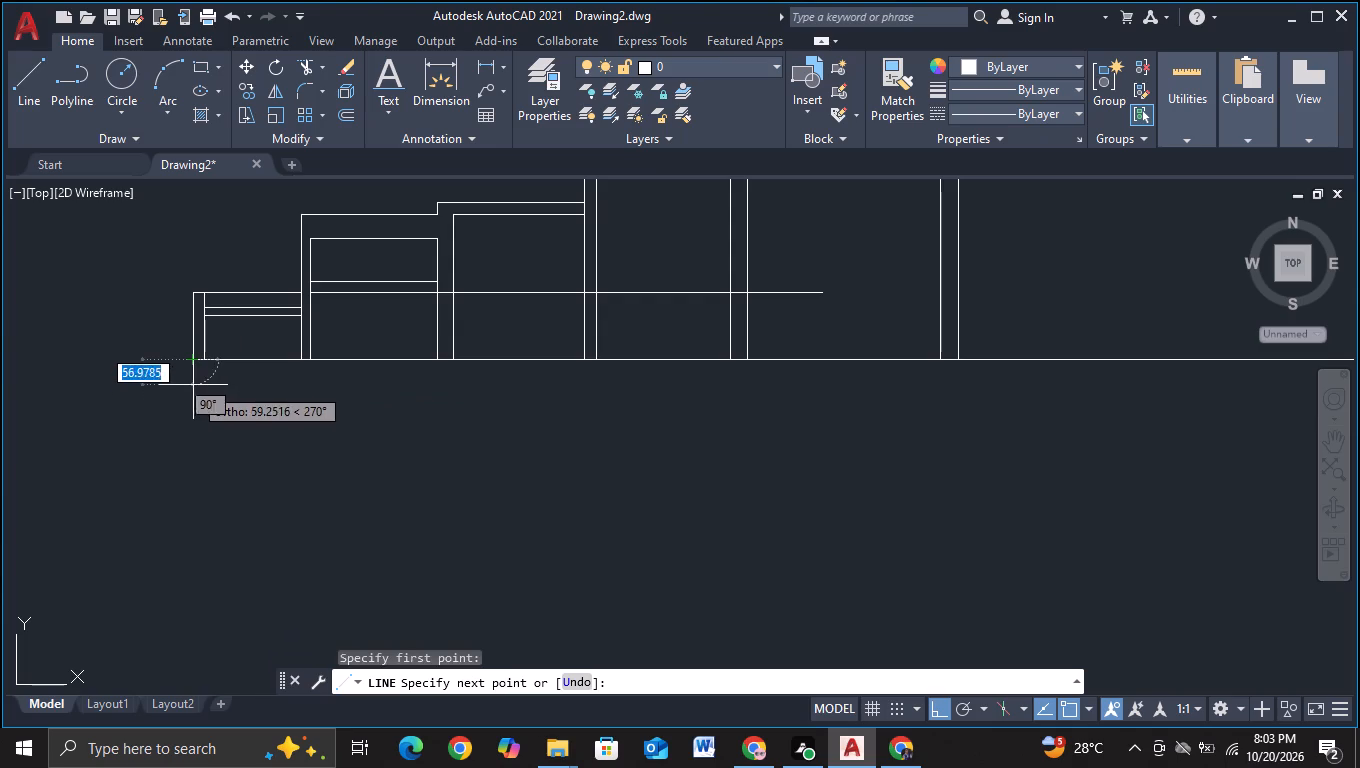
{"action": "left_click", "coordinate": [189, 393]}
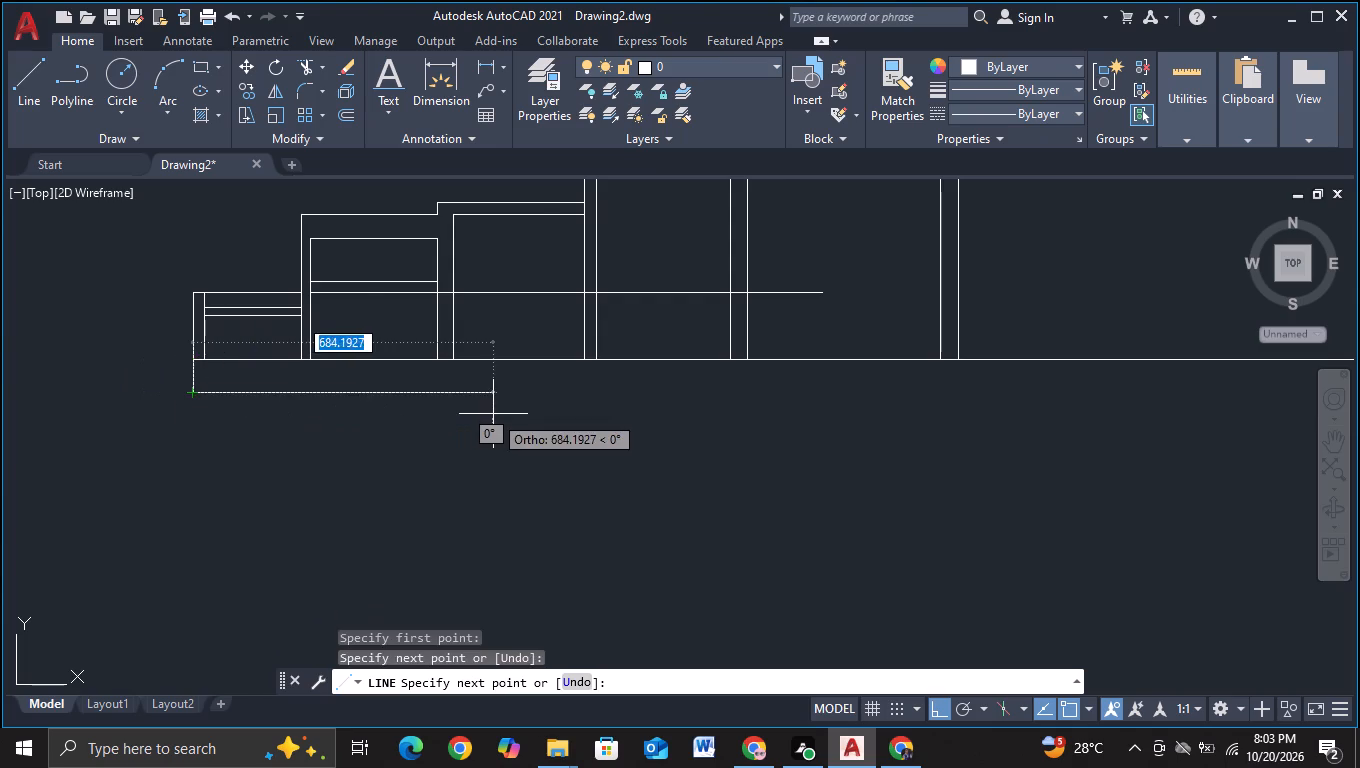
{"action": "scroll", "coordinate": [495, 414], "scroll_direction": "down", "scroll_amount": 1}
{"action": "middle_click_drag", "start_coordinate": [678, 430], "coordinate": [362, 432]}
{"action": "left_click", "coordinate": [524, 435]}
{"action": "key", "text": "Escape"}
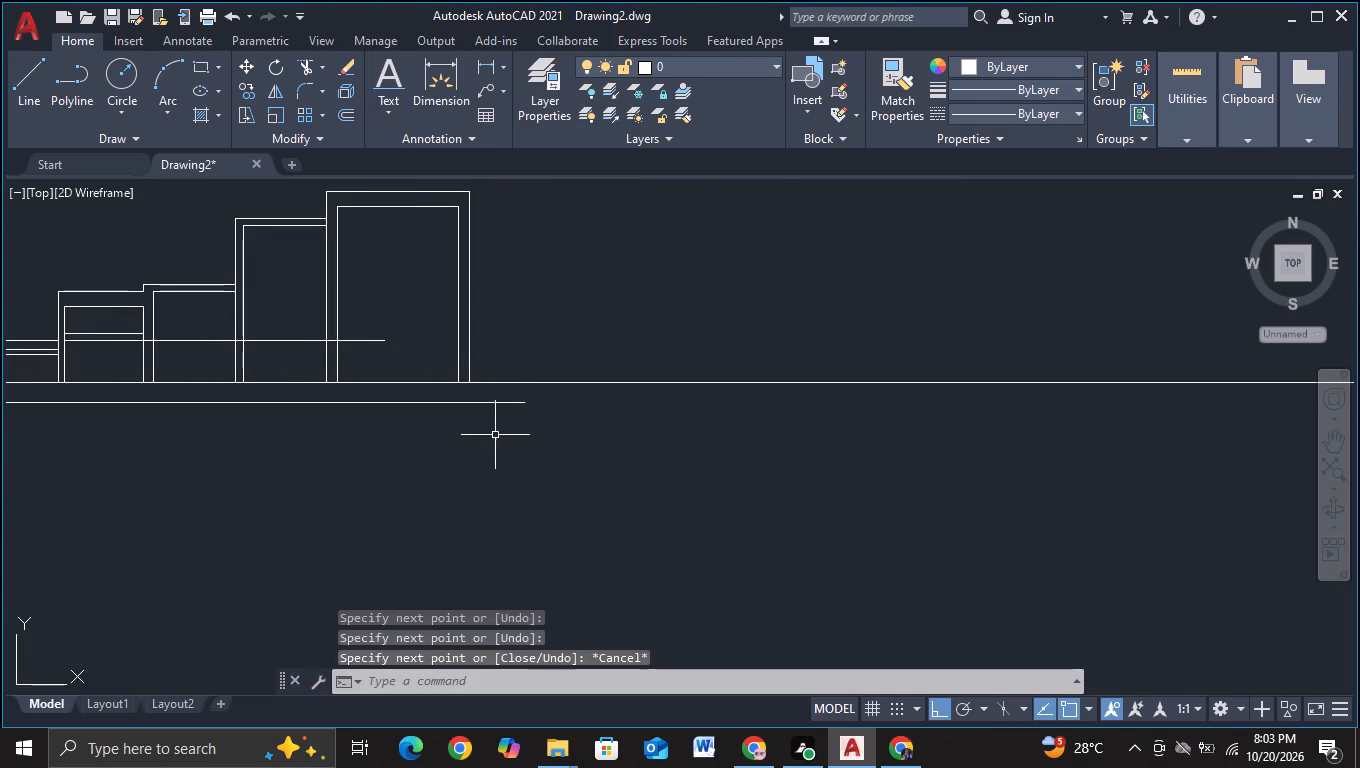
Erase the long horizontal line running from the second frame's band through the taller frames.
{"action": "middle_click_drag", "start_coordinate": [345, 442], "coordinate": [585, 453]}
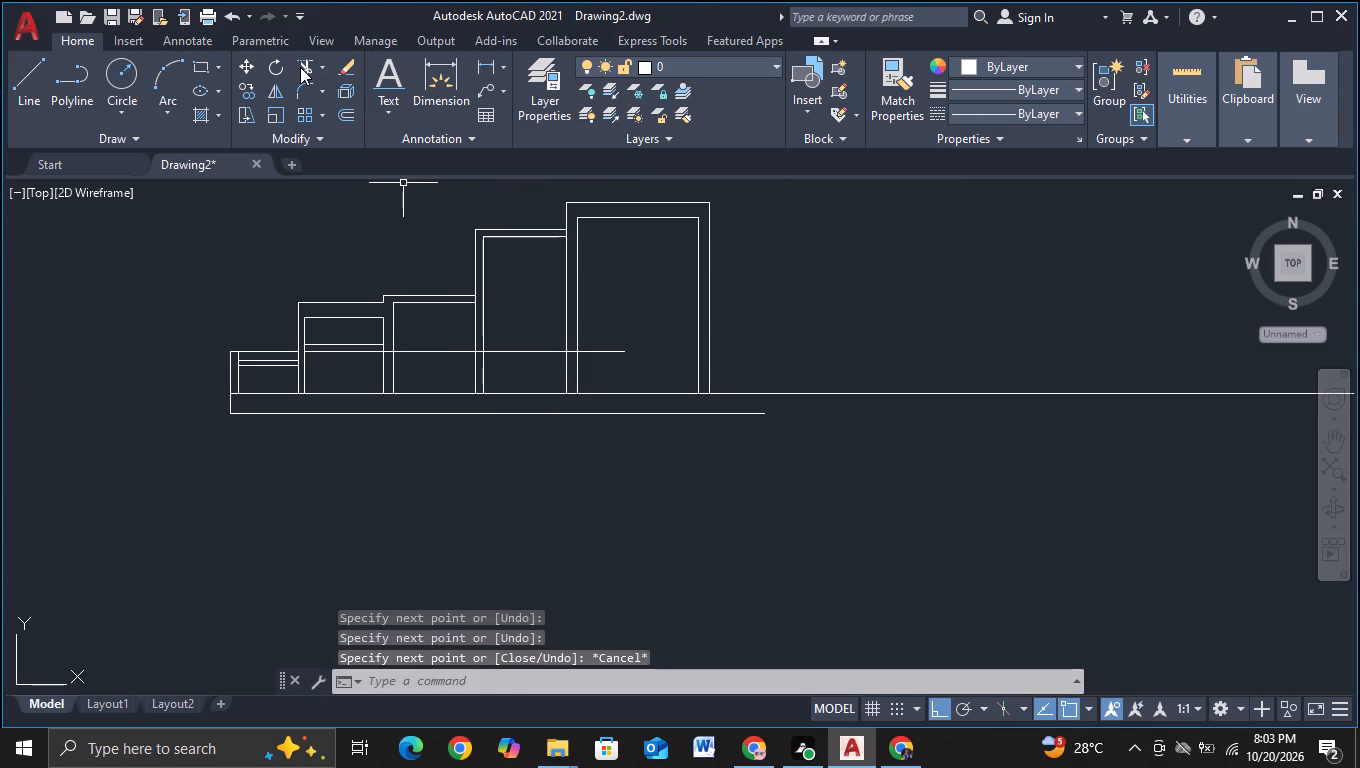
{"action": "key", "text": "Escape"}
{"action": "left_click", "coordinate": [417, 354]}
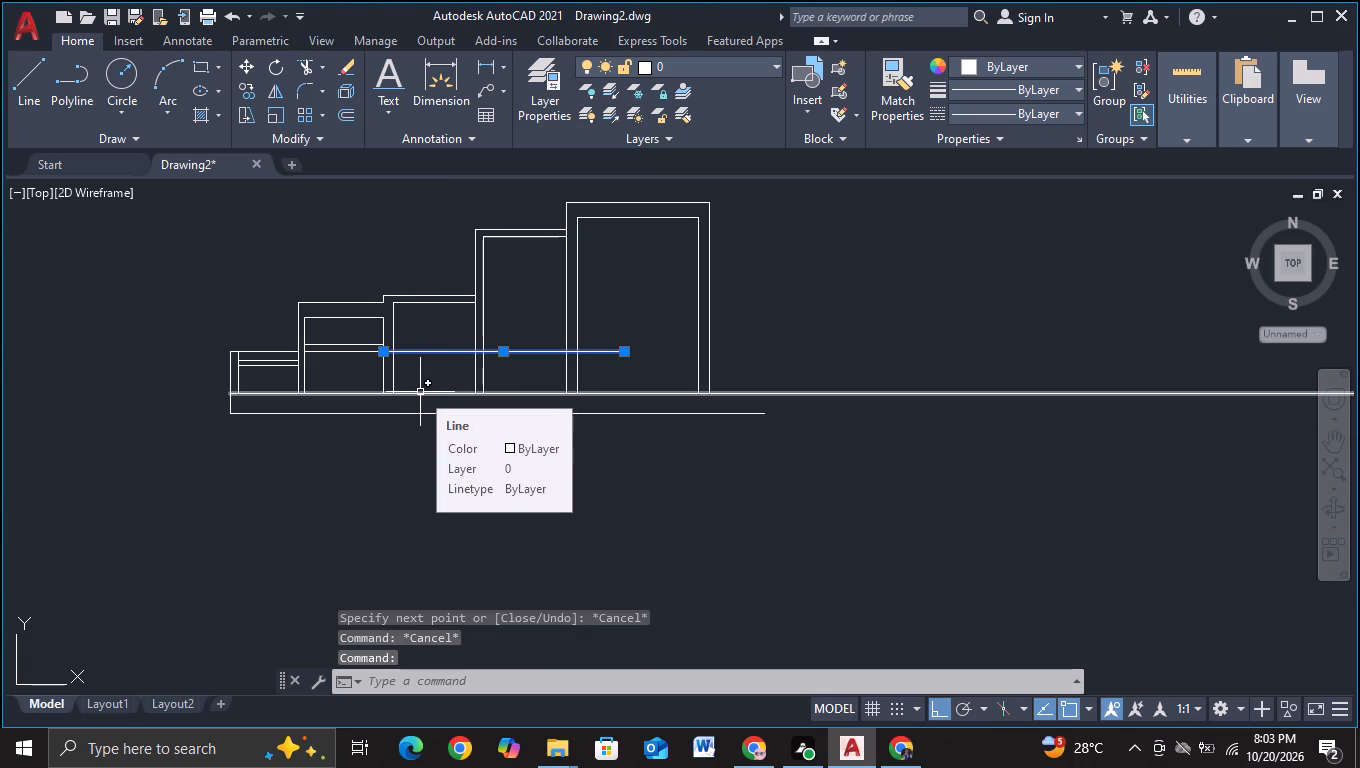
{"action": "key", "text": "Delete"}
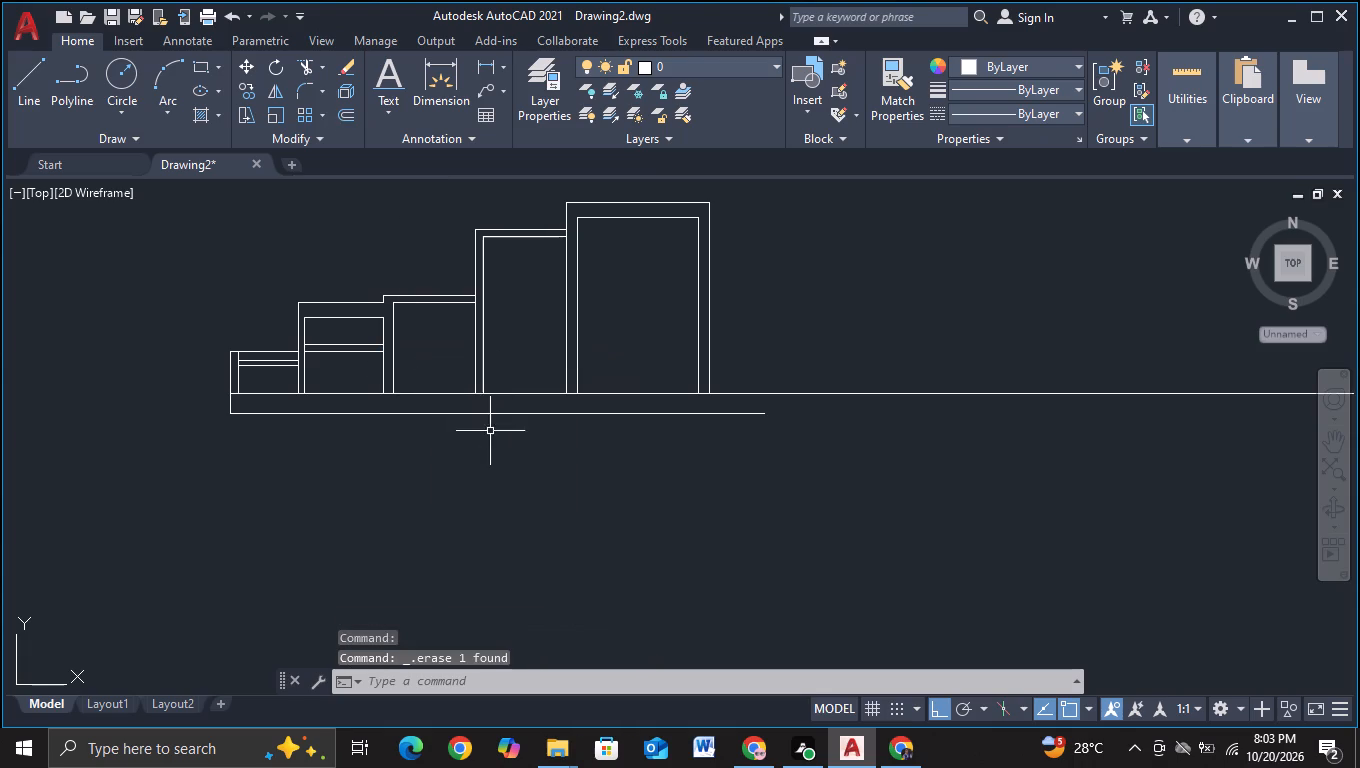
Erase the old long ground line at the frames' original base level.
{"action": "left_click", "coordinate": [448, 392]}
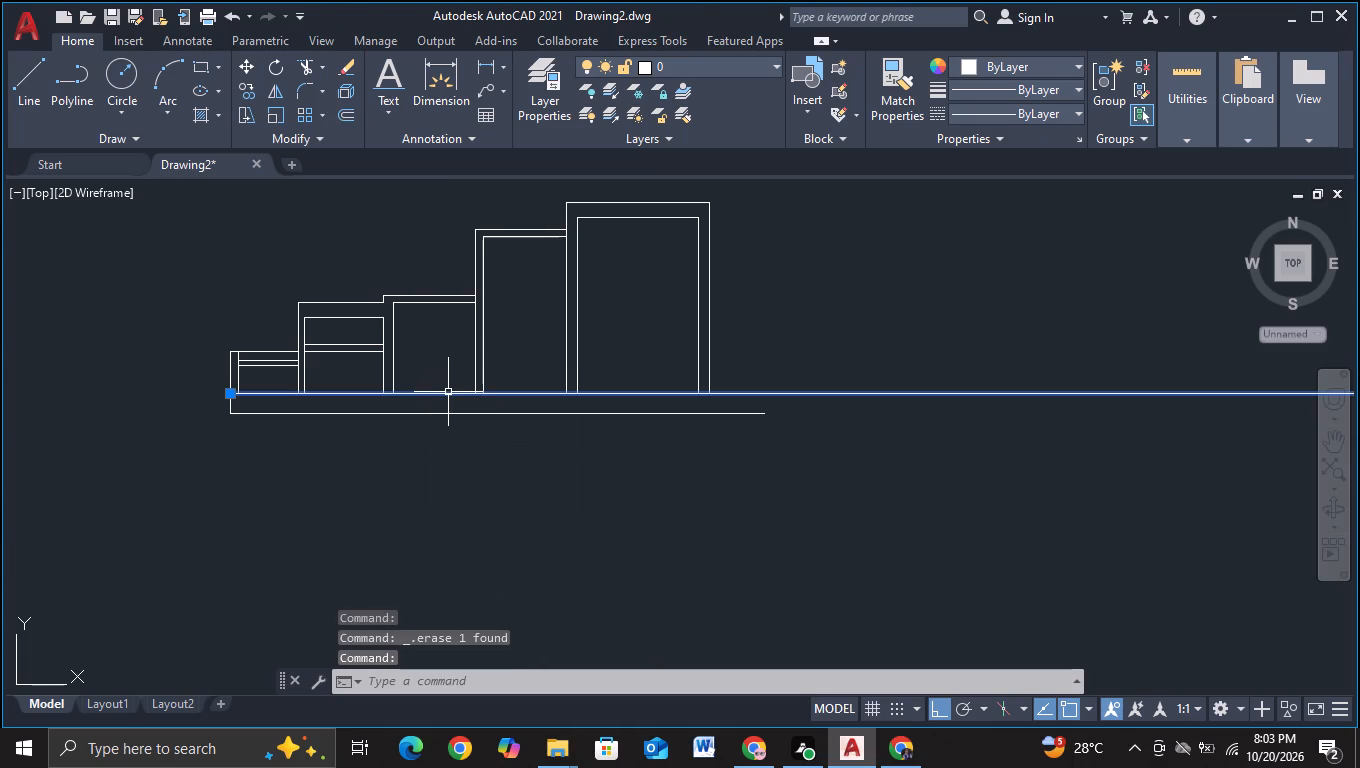
{"action": "key", "text": "Delete"}
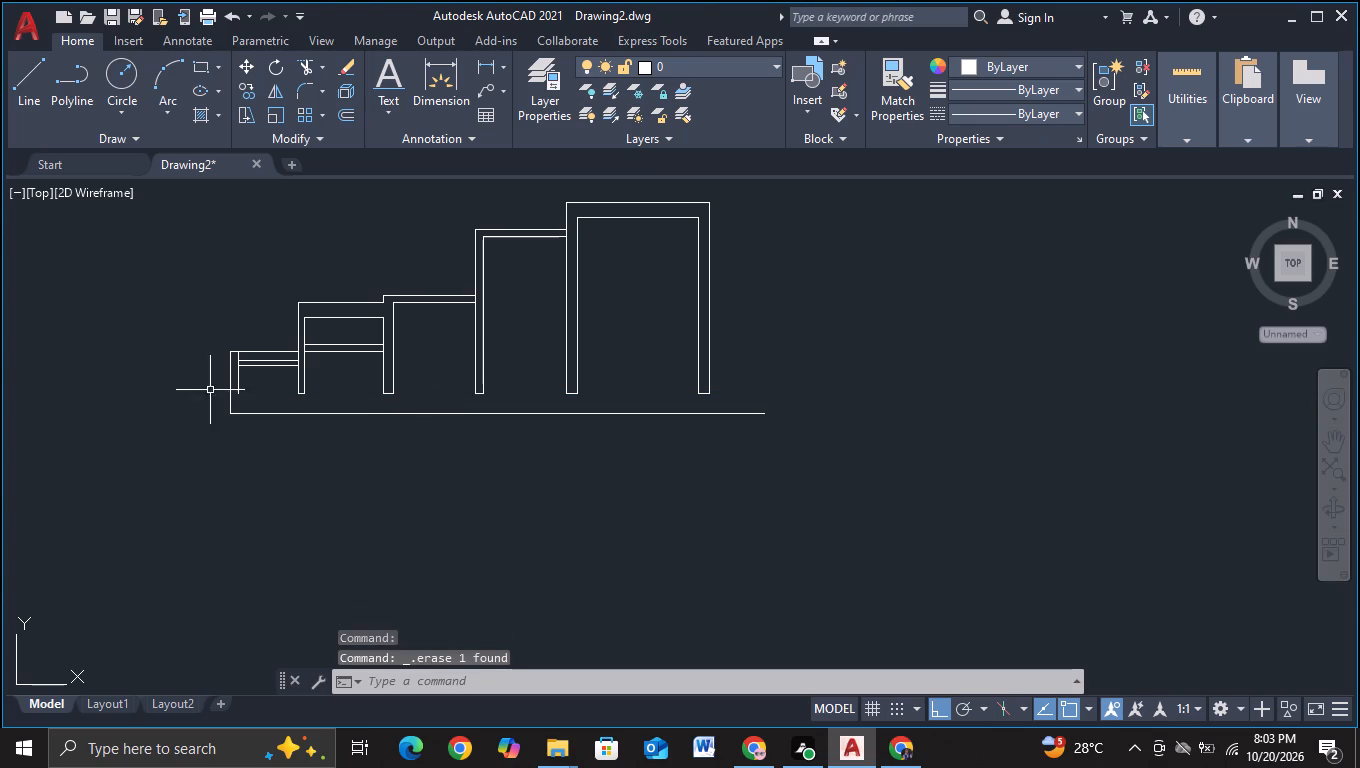
{"action": "key", "text": "Escape"}
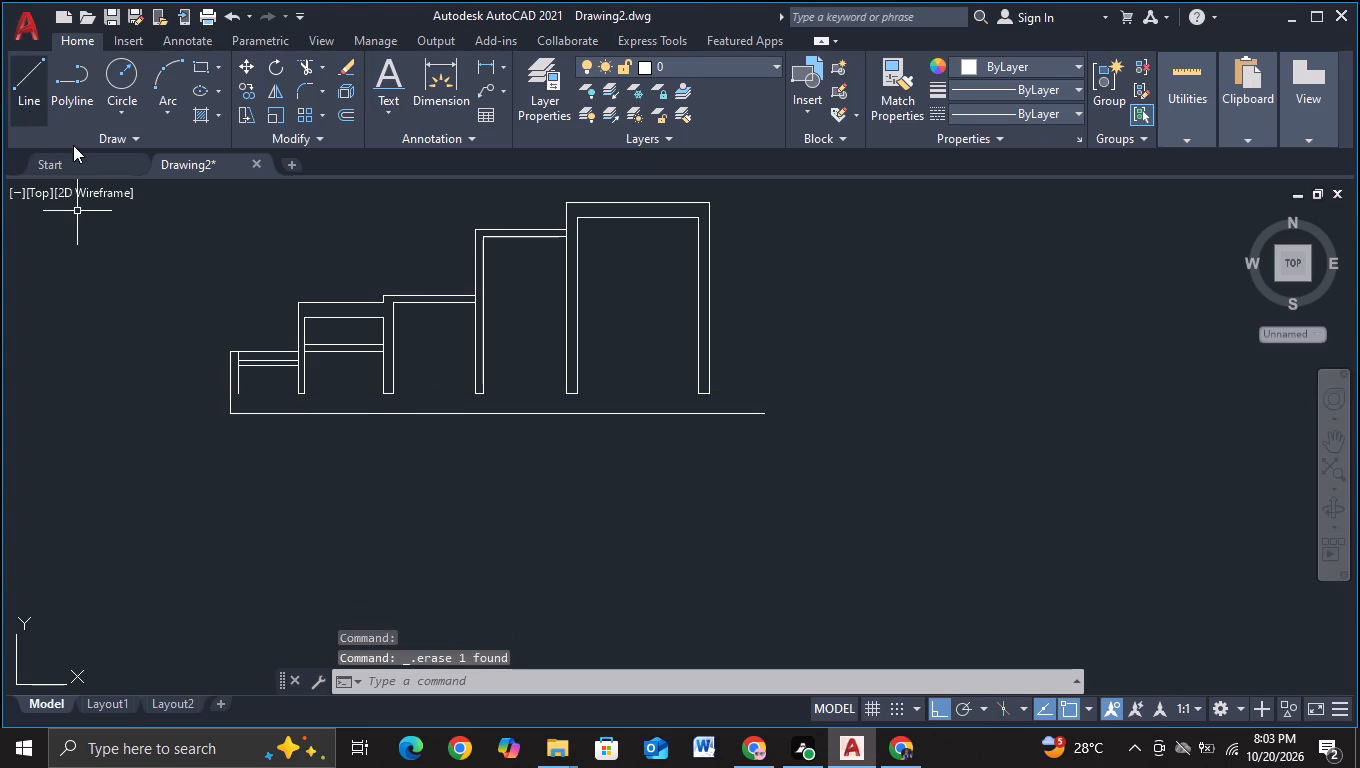
Extend all the frame leg lines down to the new lower ground line.
{"action": "key", "text": "e"}
{"action": "key", "text": "Escape"}
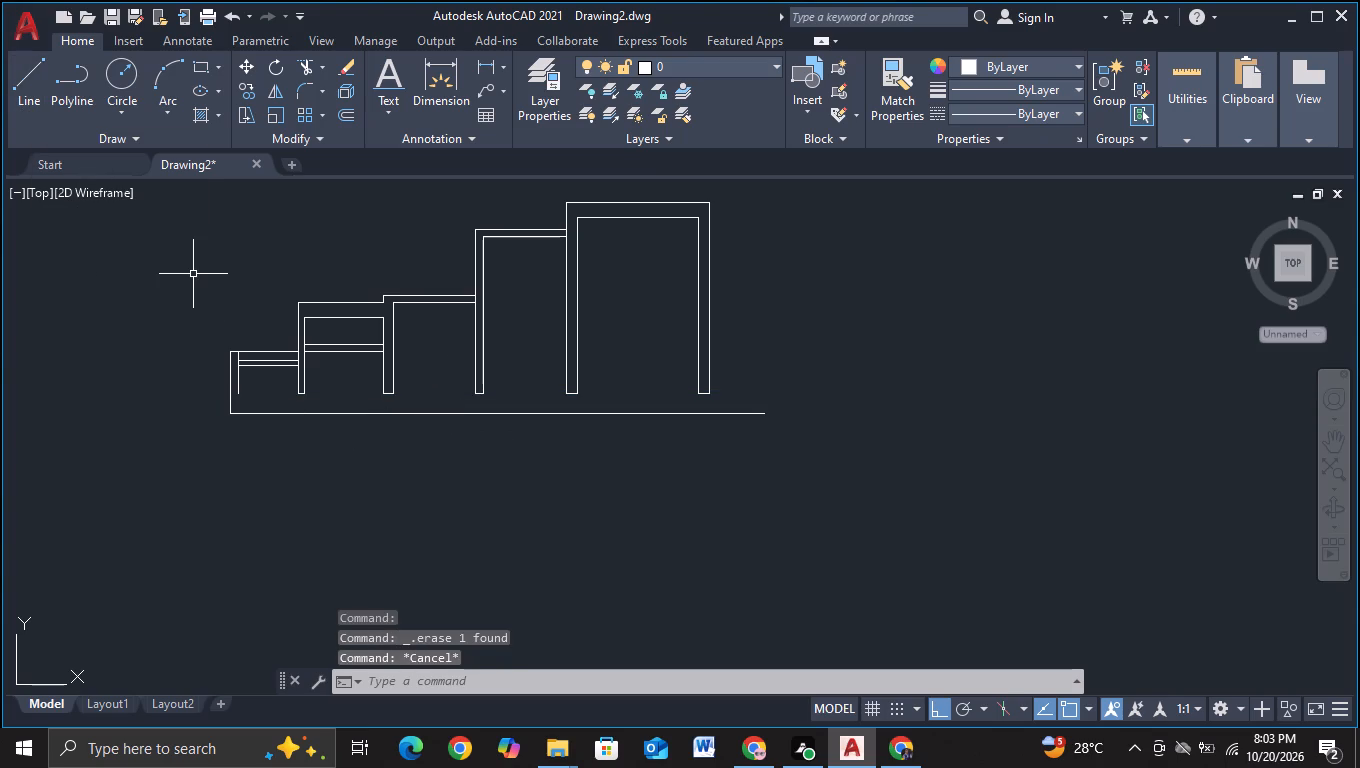
{"action": "key", "text": "Escape"}
{"action": "key", "text": "Escape"}
{"action": "key", "text": "e"}
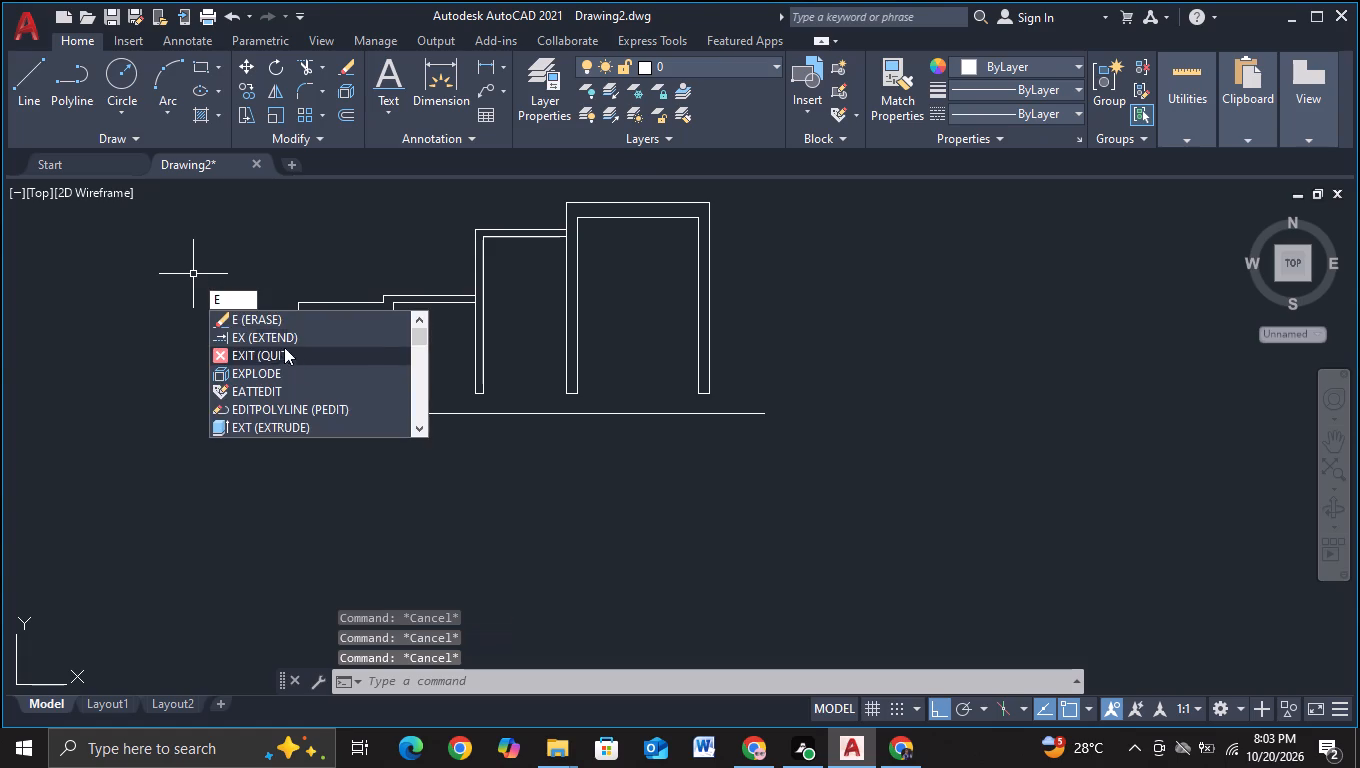
{"action": "left_click", "coordinate": [281, 339]}
{"action": "left_click_drag", "start_coordinate": [206, 388], "coordinate": [228, 391]}
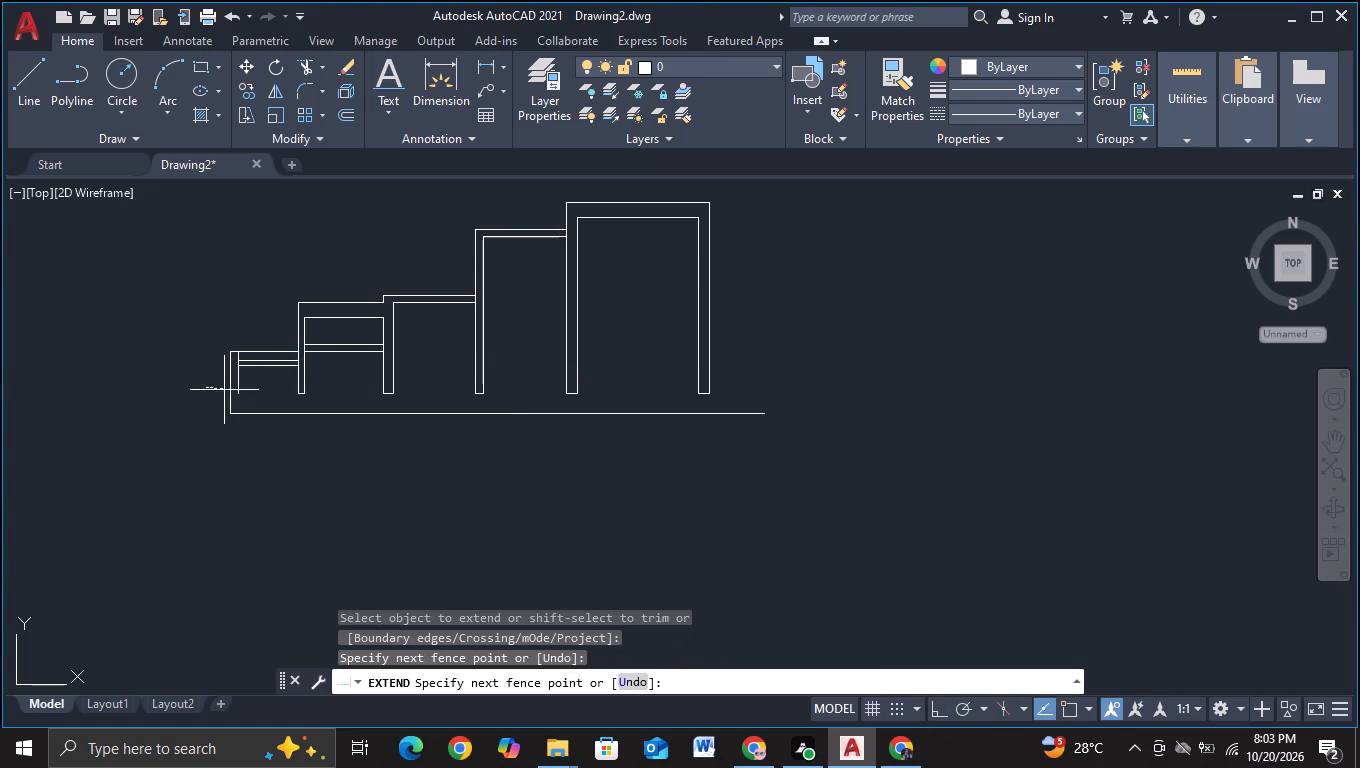
{"action": "left_click_drag", "start_coordinate": [228, 391], "coordinate": [575, 382]}
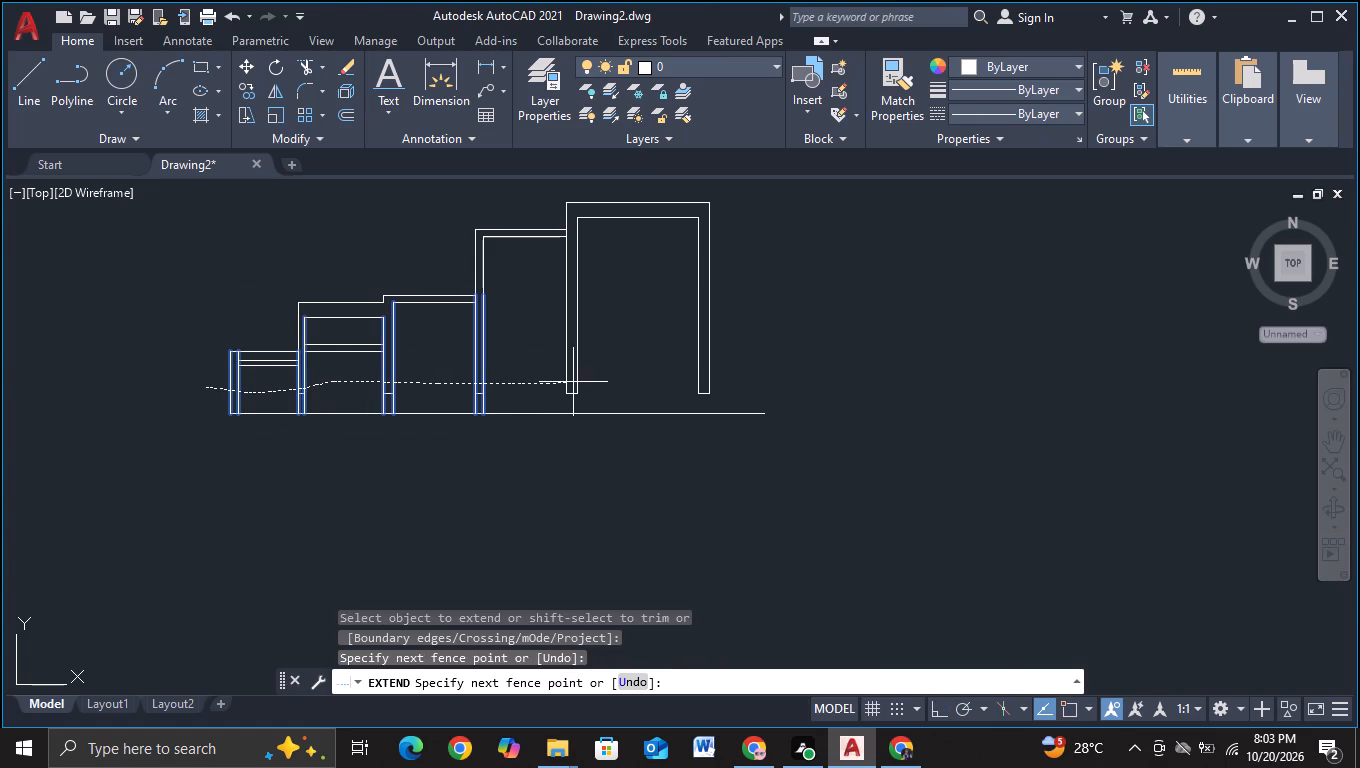
{"action": "left_click_drag", "start_coordinate": [575, 382], "coordinate": [750, 384]}
{"action": "key", "text": "Escape"}
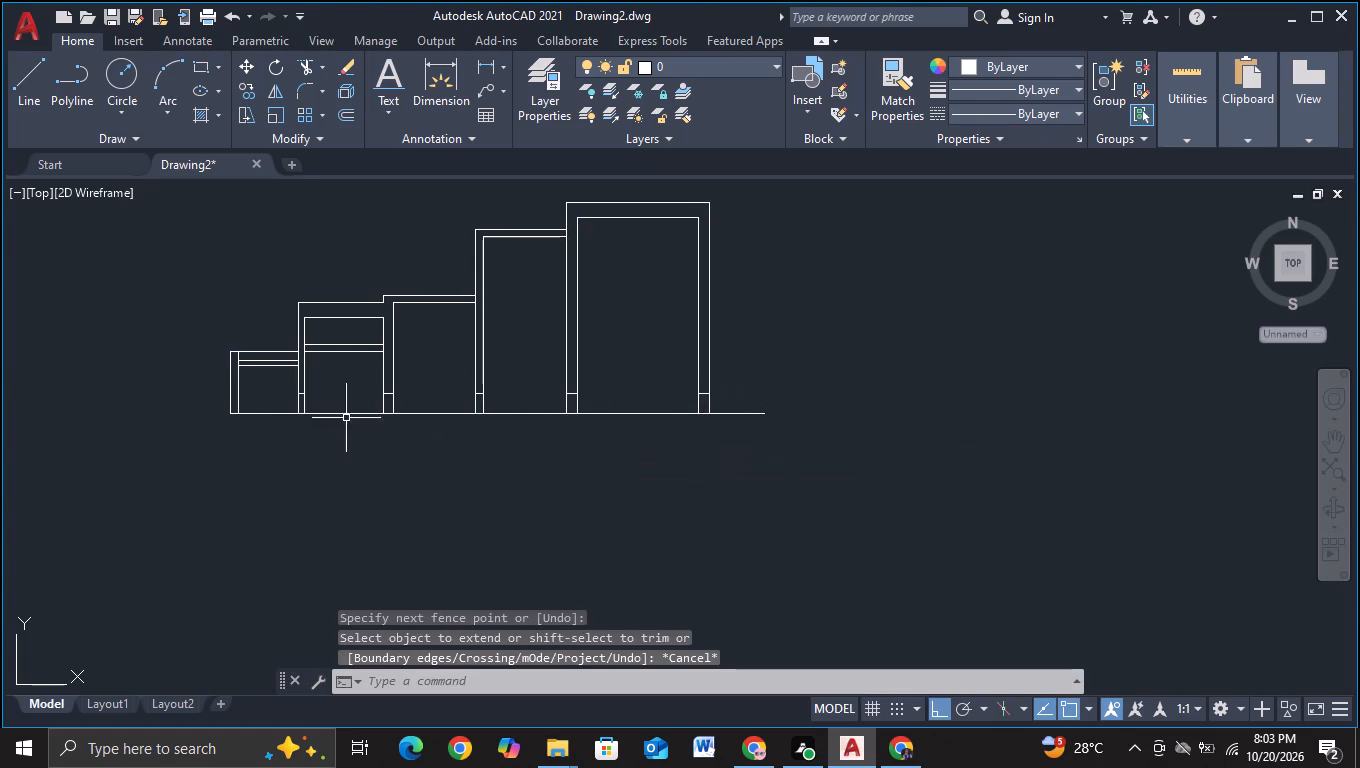
Trim away the five short horizontal pieces left across the legs at the old base level.
{"action": "left_click", "coordinate": [307, 71]}
{"action": "scroll", "coordinate": [323, 450], "scroll_direction": "up", "scroll_amount": 1}
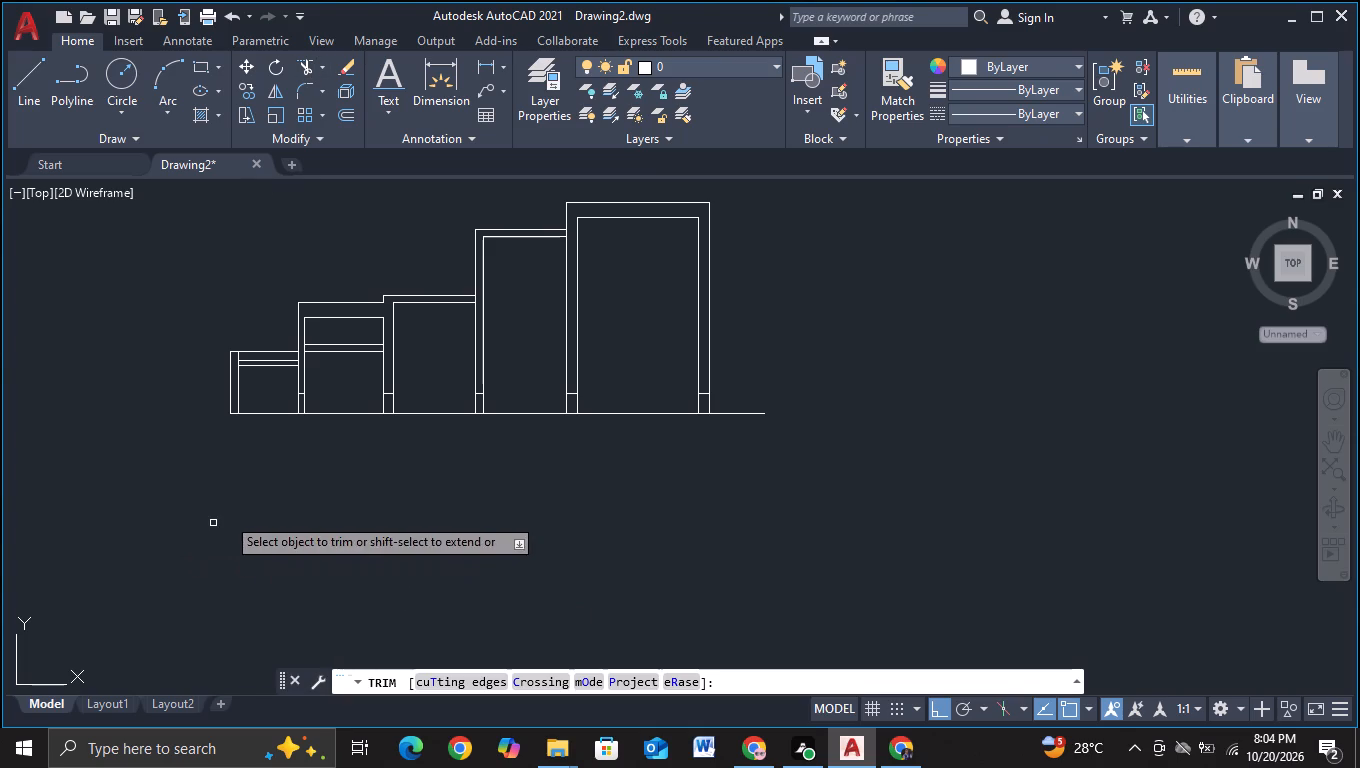
{"action": "scroll", "coordinate": [331, 442], "scroll_direction": "up", "scroll_amount": 1}
{"action": "left_click", "coordinate": [283, 367]}
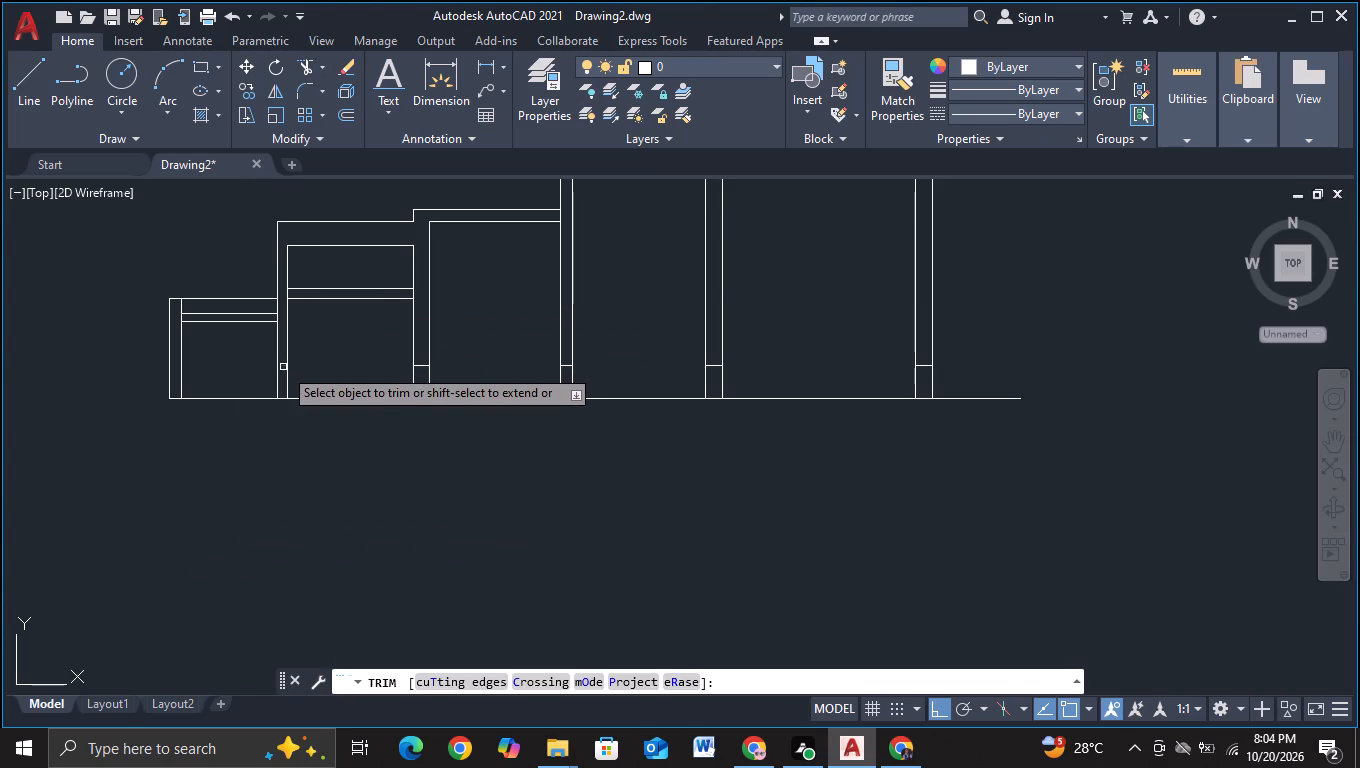
{"action": "left_click", "coordinate": [421, 366]}
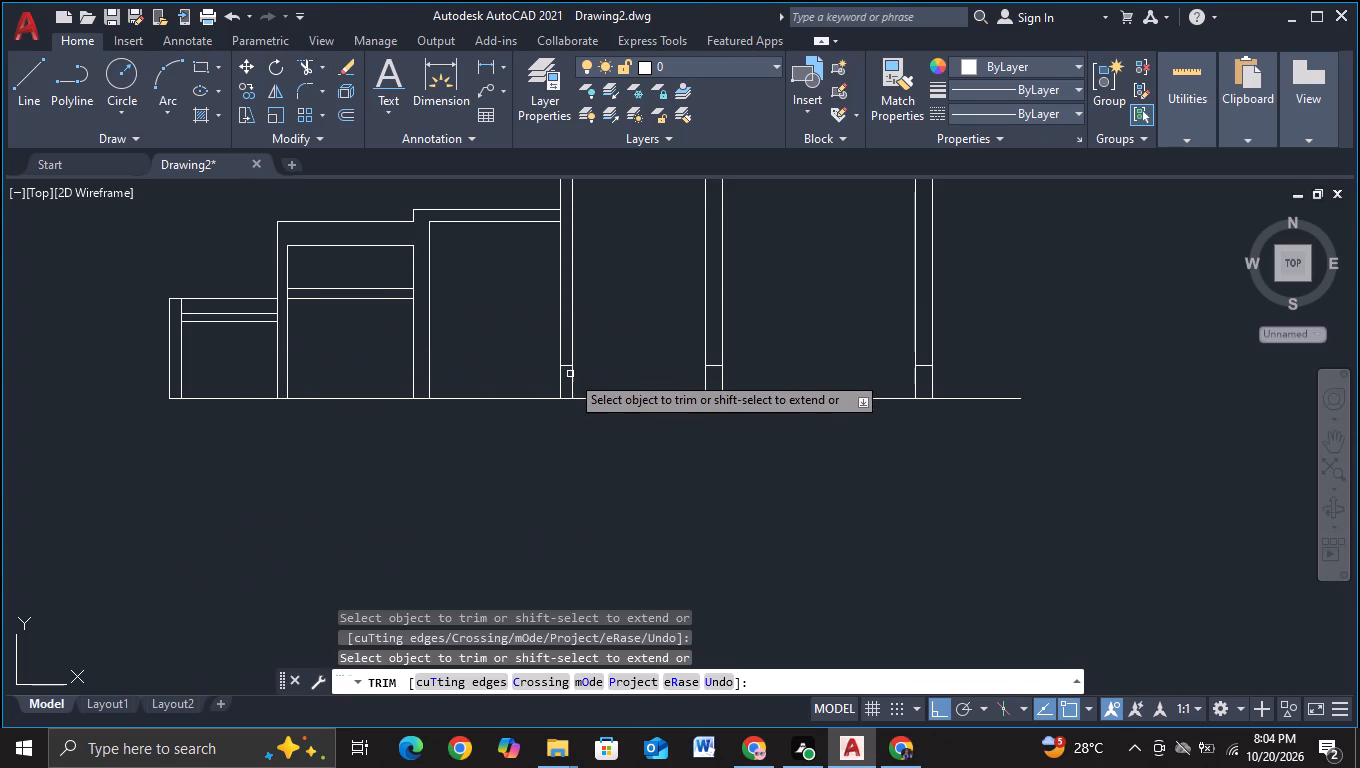
{"action": "left_click", "coordinate": [569, 367]}
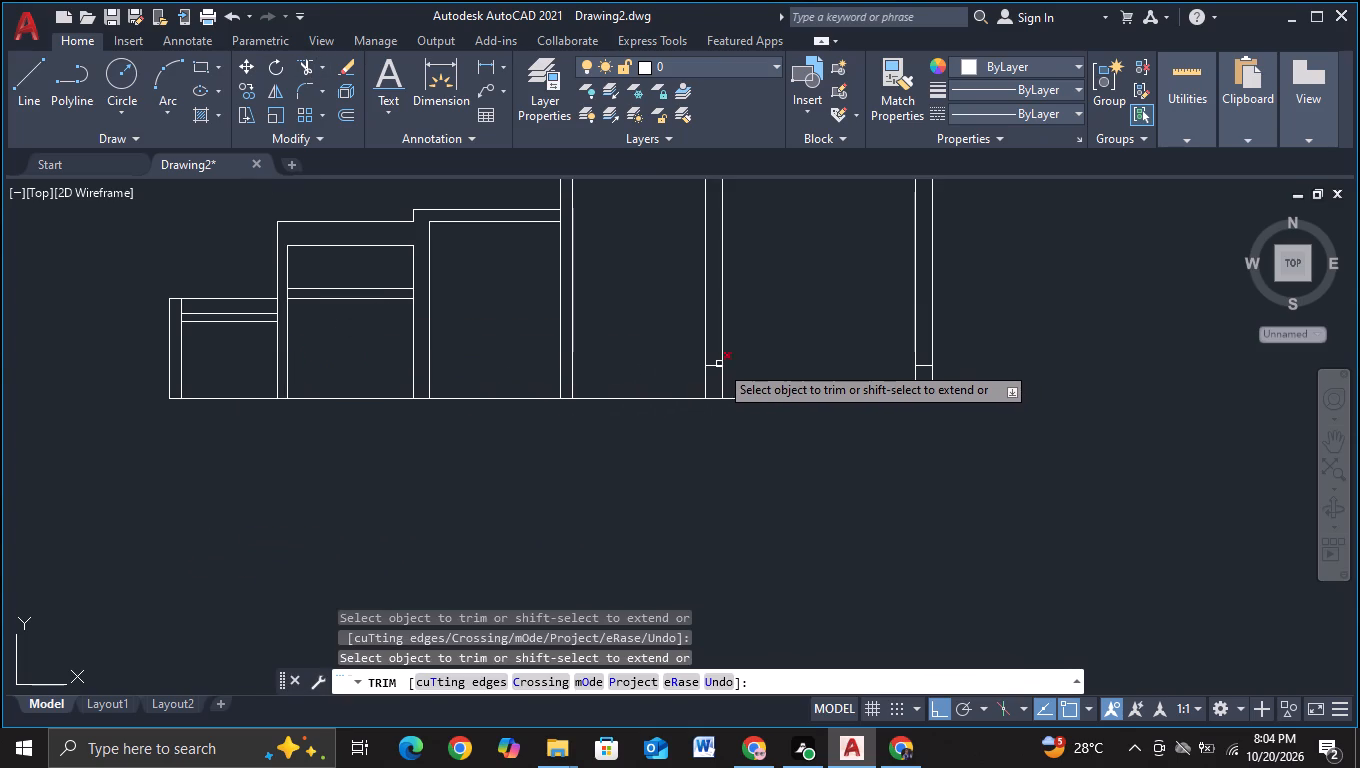
{"action": "left_click", "coordinate": [710, 366]}
{"action": "left_click", "coordinate": [919, 366]}
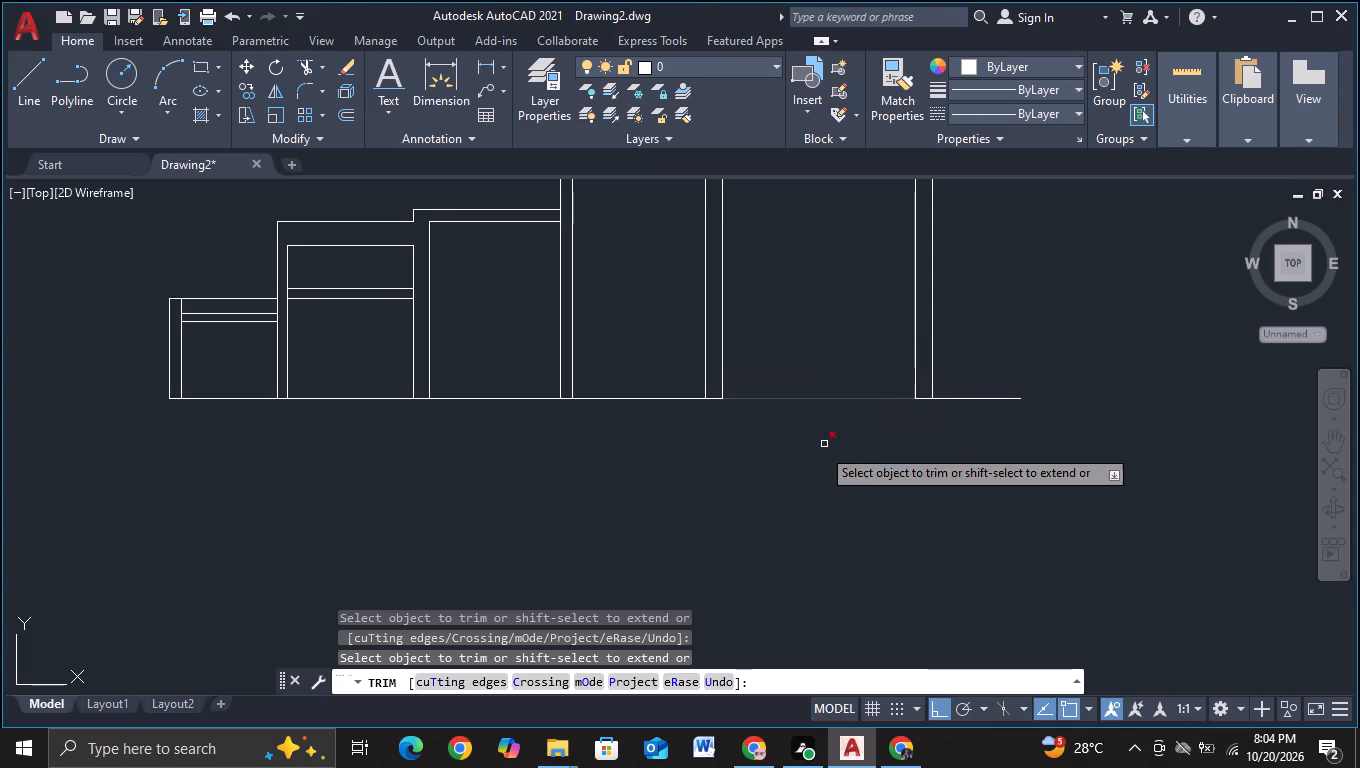
{"action": "scroll", "coordinate": [819, 448], "scroll_direction": "down", "scroll_amount": 2}
{"action": "middle_click_drag", "start_coordinate": [793, 480], "coordinate": [859, 437]}
{"action": "key", "text": "Escape"}
Move the first frame's two horizontal band lines together slightly straight down within its opening.
{"action": "scroll", "coordinate": [677, 436], "scroll_direction": "up", "scroll_amount": 1}
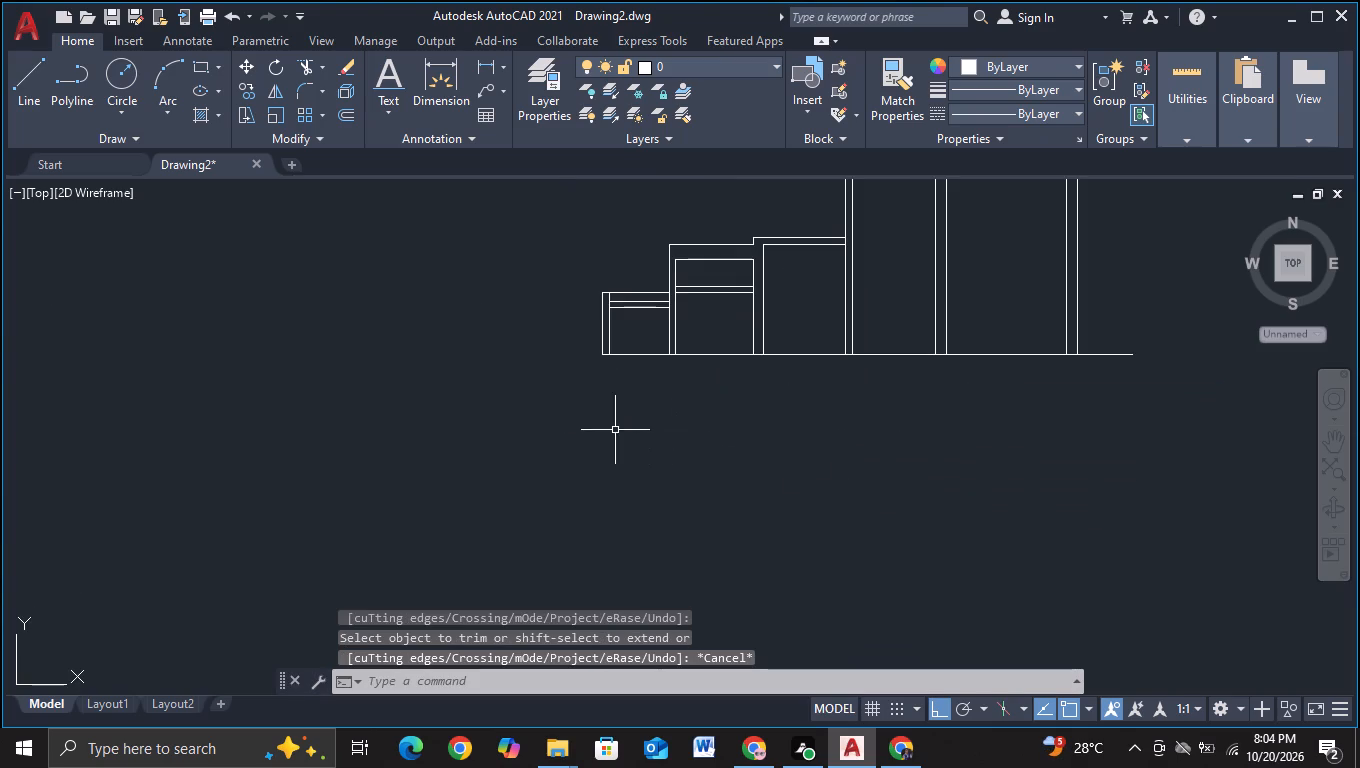
{"action": "middle_click_drag", "start_coordinate": [610, 430], "coordinate": [232, 464]}
{"action": "scroll", "coordinate": [279, 418], "scroll_direction": "up", "scroll_amount": 1}
{"action": "middle_click_drag", "start_coordinate": [279, 418], "coordinate": [316, 485]}
{"action": "key", "text": "Escape"}
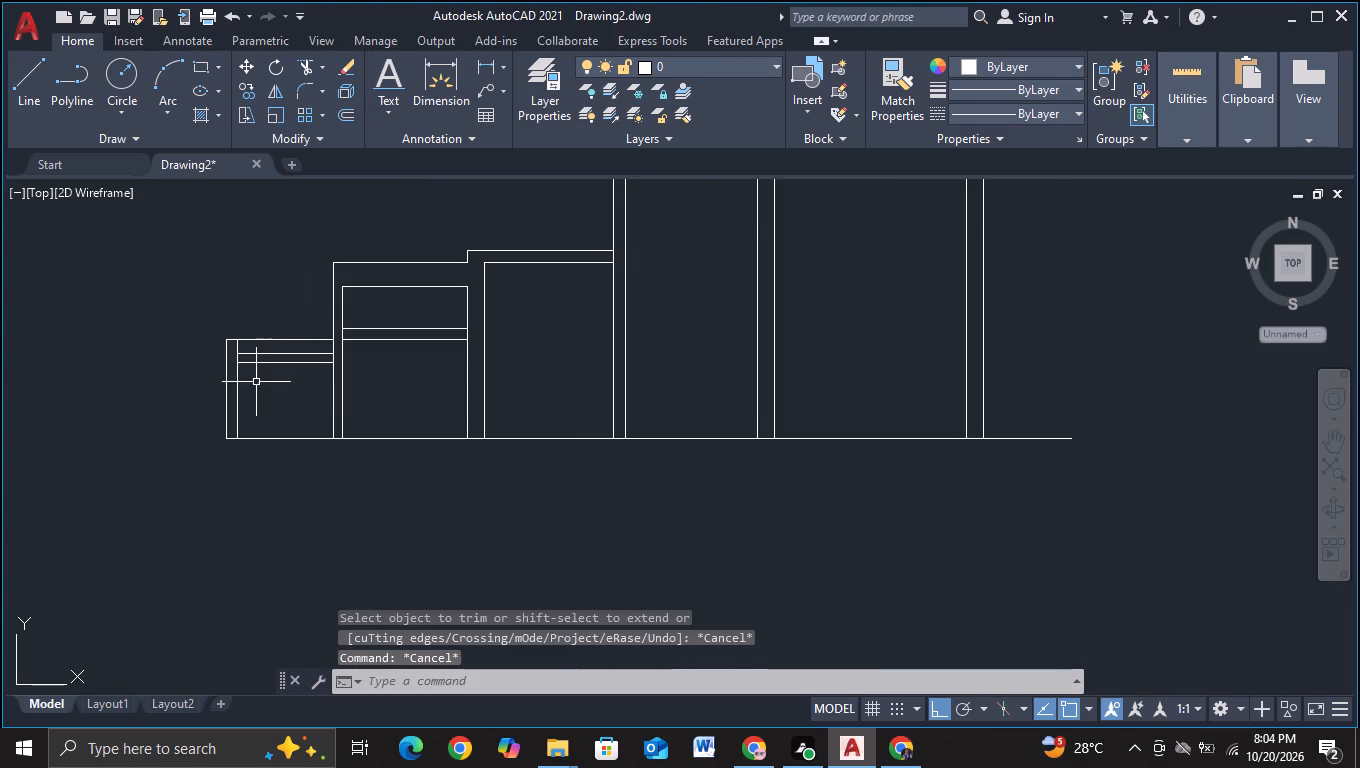
{"action": "scroll", "coordinate": [257, 366], "scroll_direction": "up", "scroll_amount": 2}
{"action": "left_click_drag", "start_coordinate": [270, 316], "coordinate": [262, 386]}
{"action": "key", "text": "Escape"}
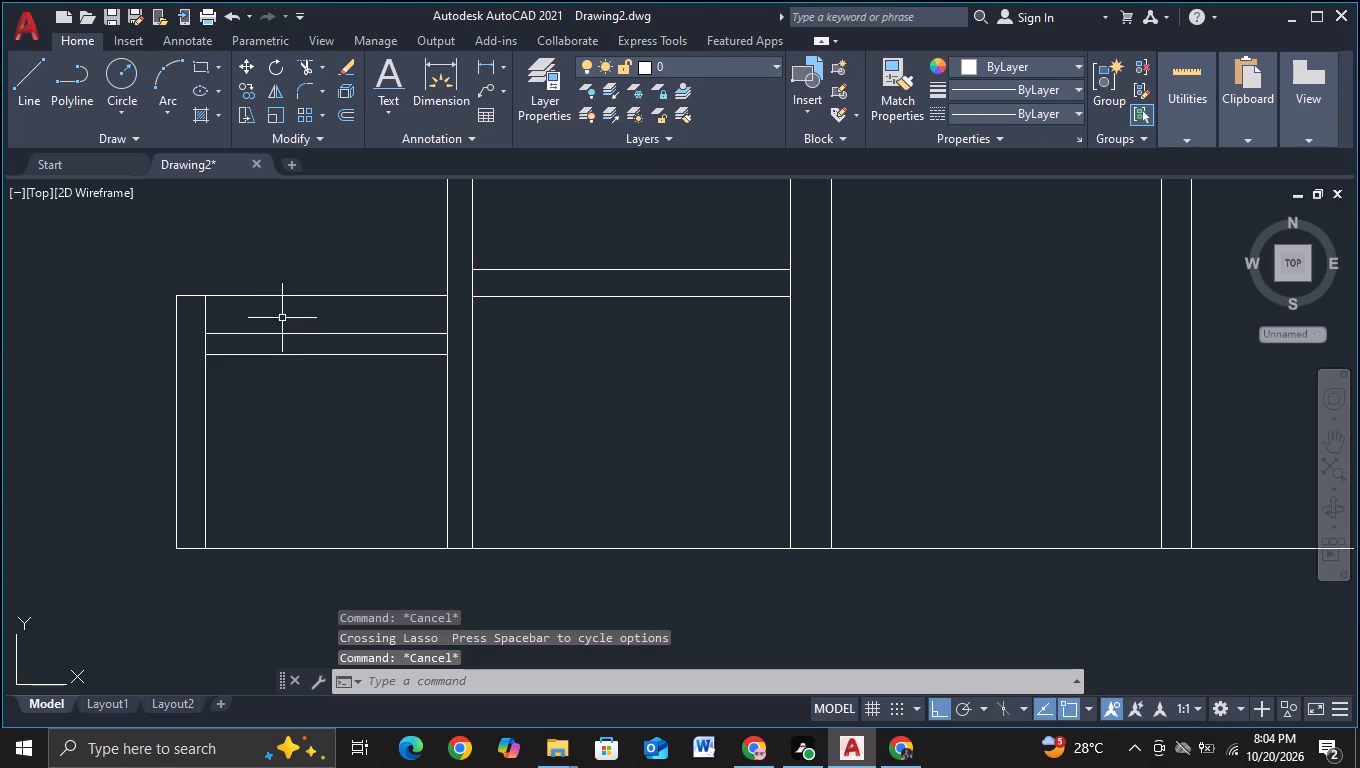
{"action": "left_click", "coordinate": [263, 355]}
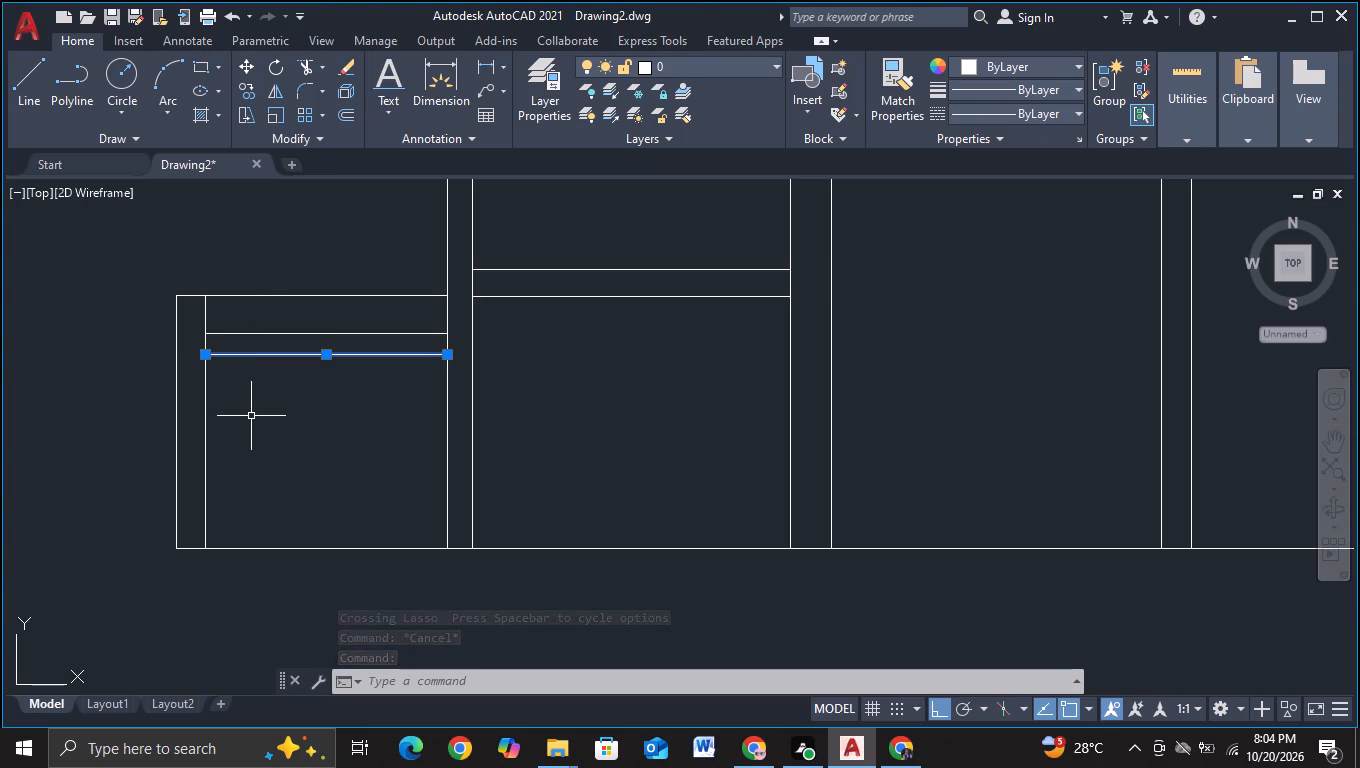
{"action": "key", "text": "Escape"}
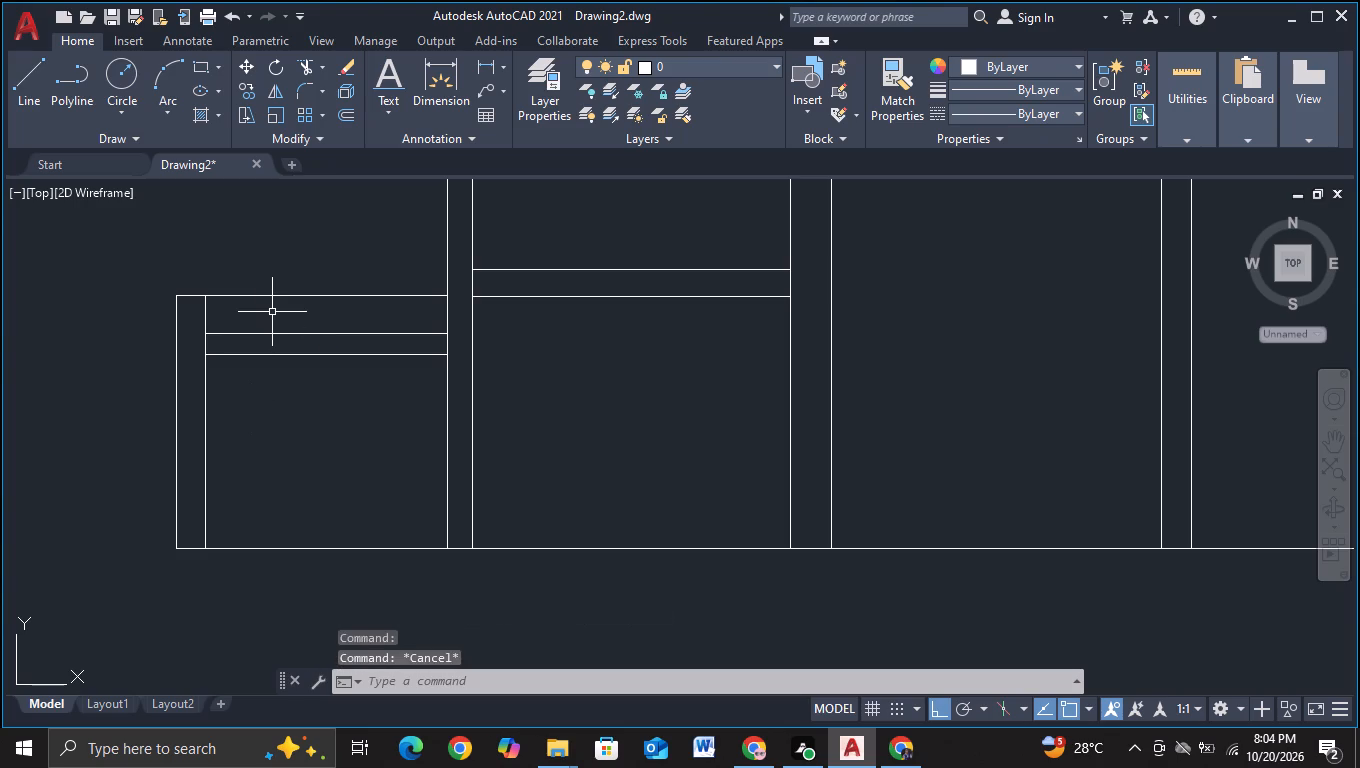
{"action": "left_click", "coordinate": [272, 312]}
{"action": "left_click", "coordinate": [263, 424]}
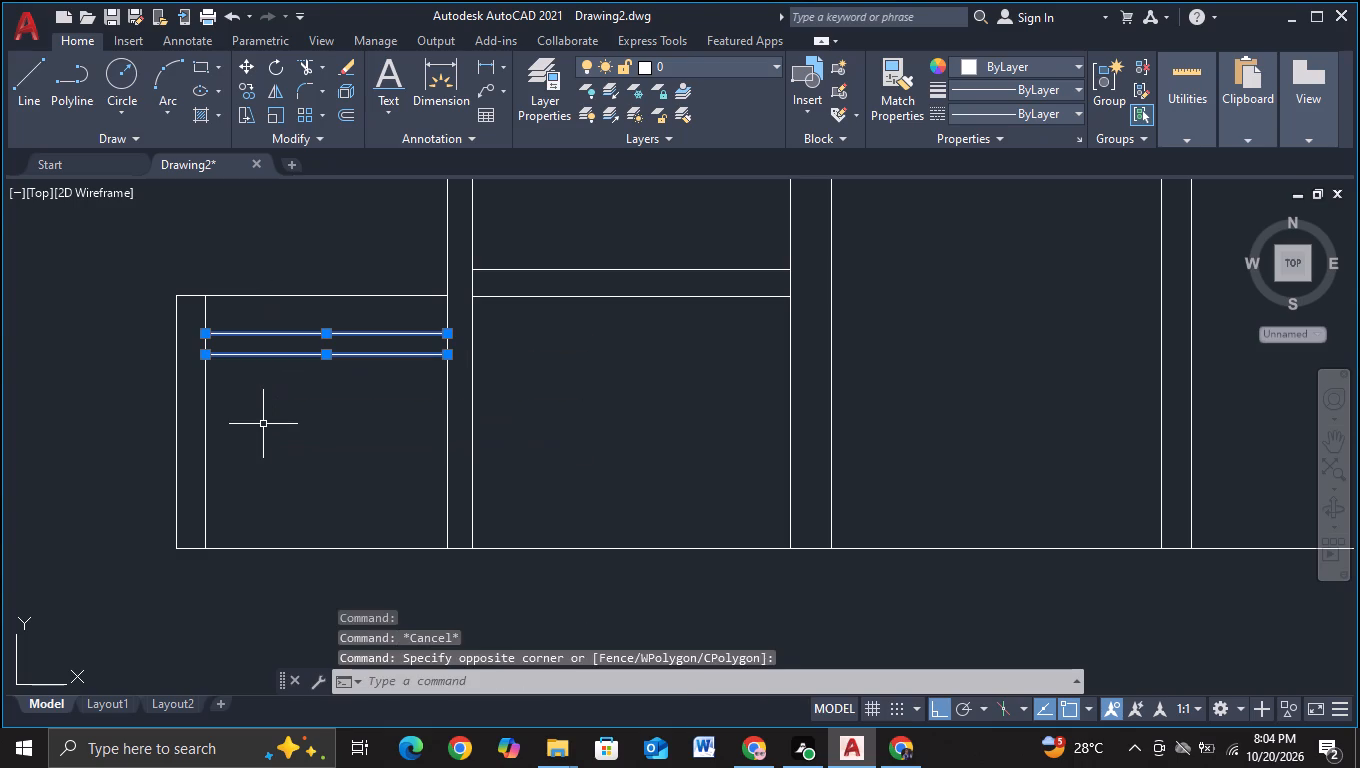
{"action": "key", "text": "m"}
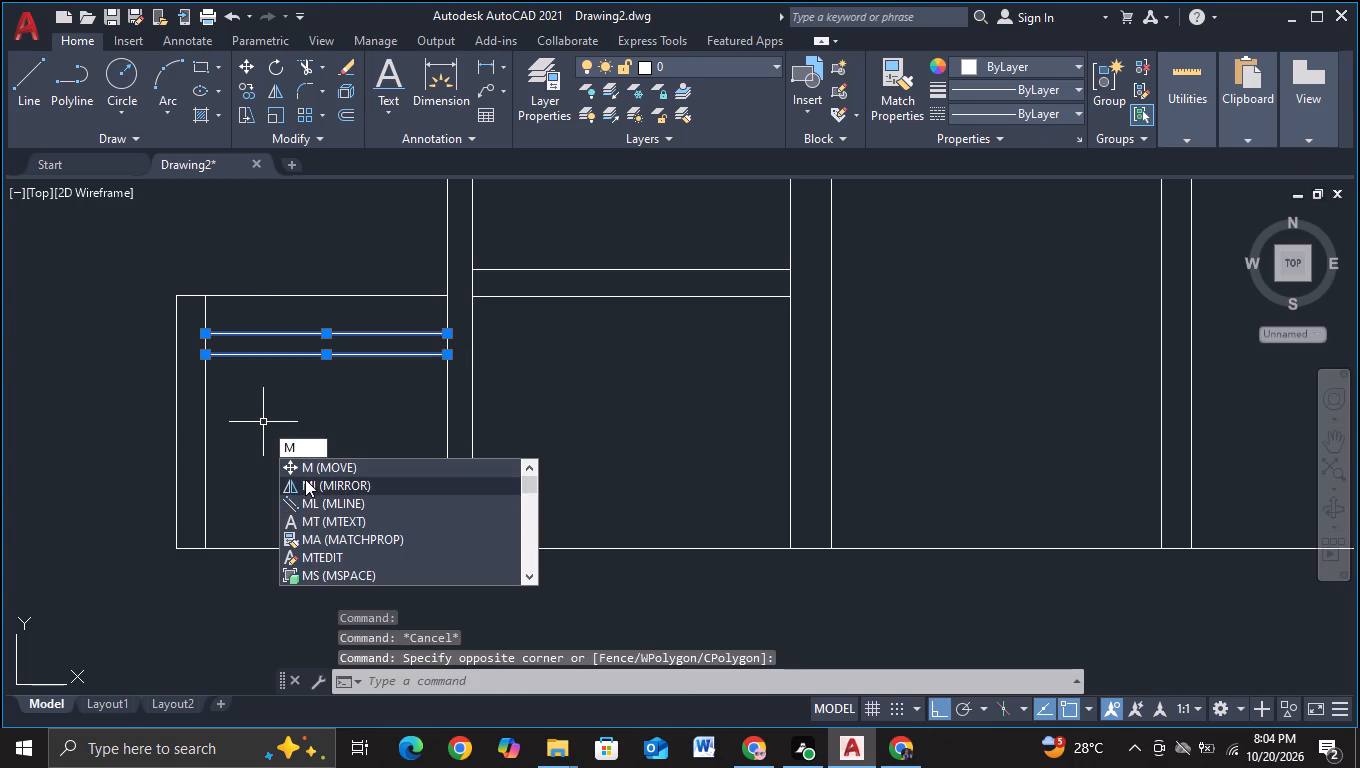
{"action": "left_click", "coordinate": [305, 471]}
{"action": "left_click", "coordinate": [292, 352]}
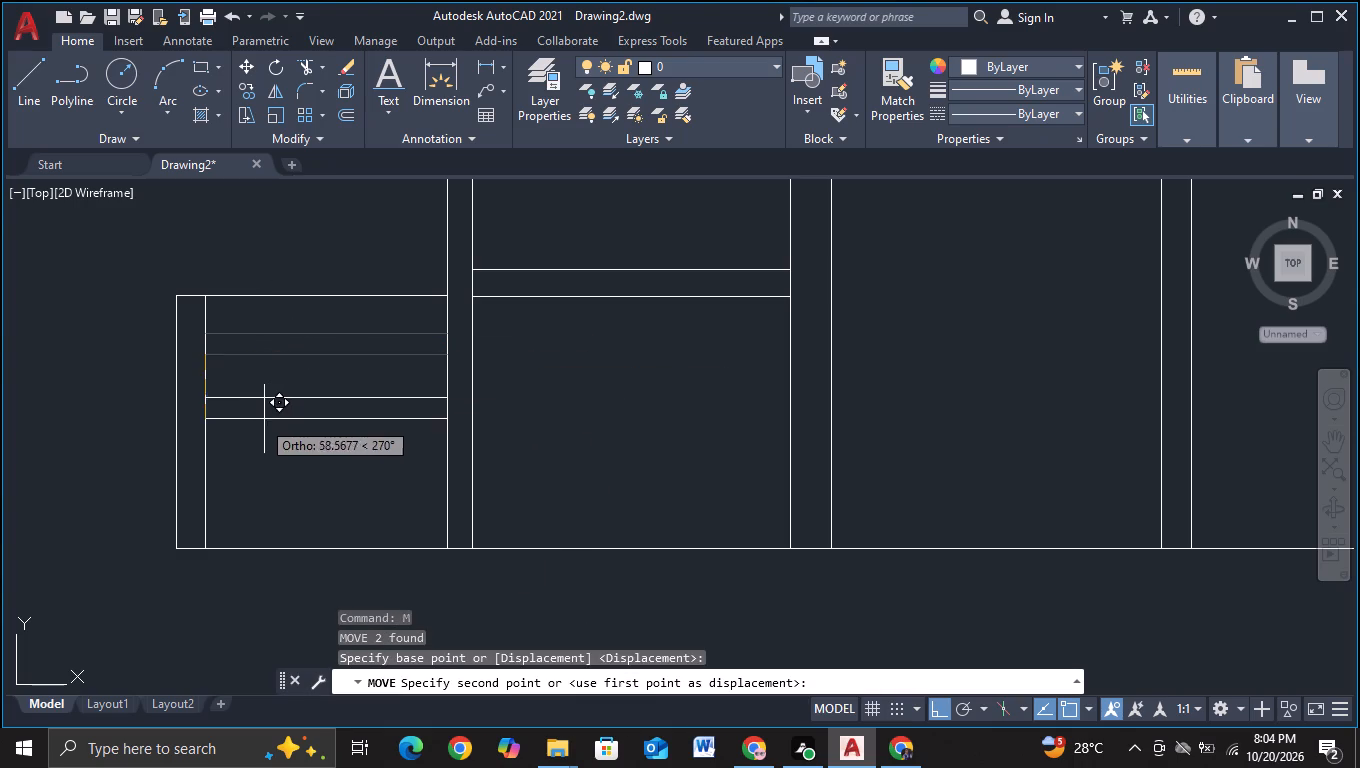
{"action": "left_click", "coordinate": [217, 373]}
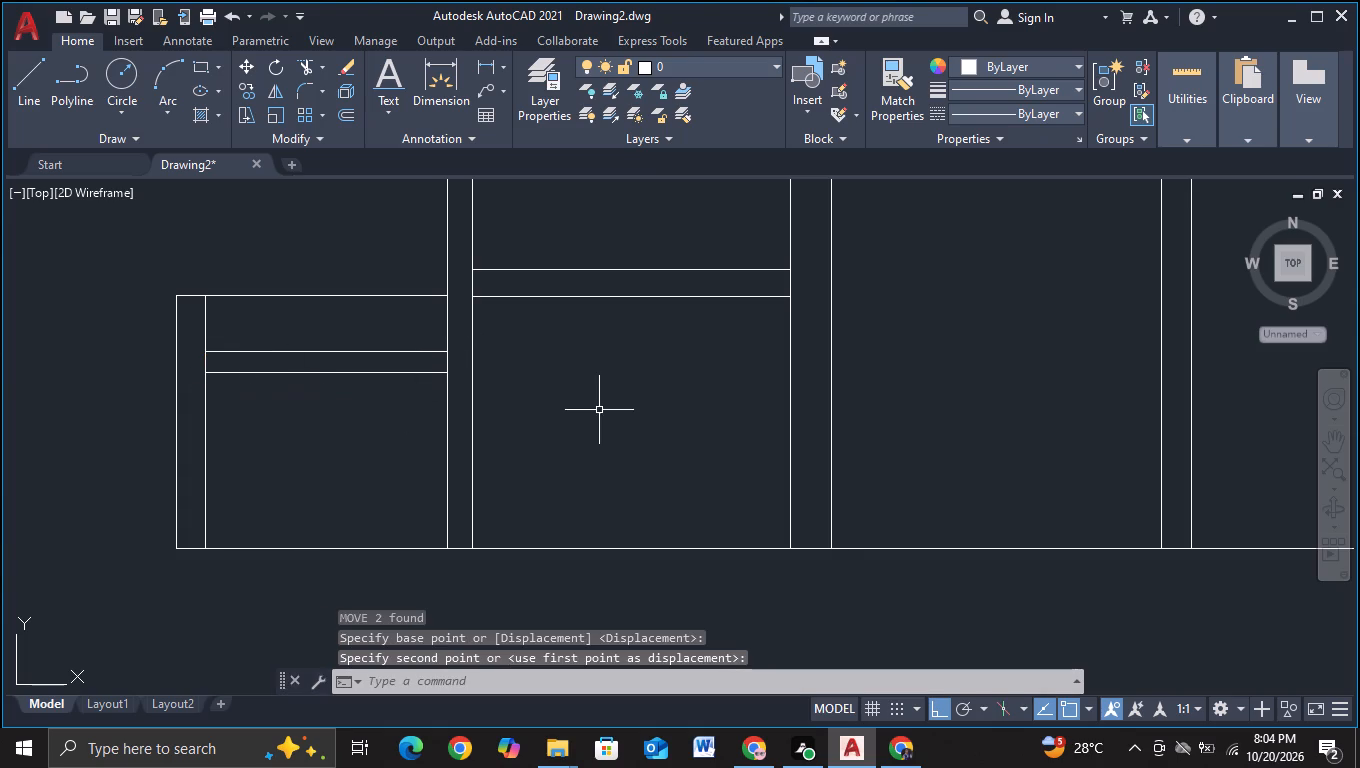
{"action": "middle_click_drag", "start_coordinate": [605, 410], "coordinate": [317, 489]}
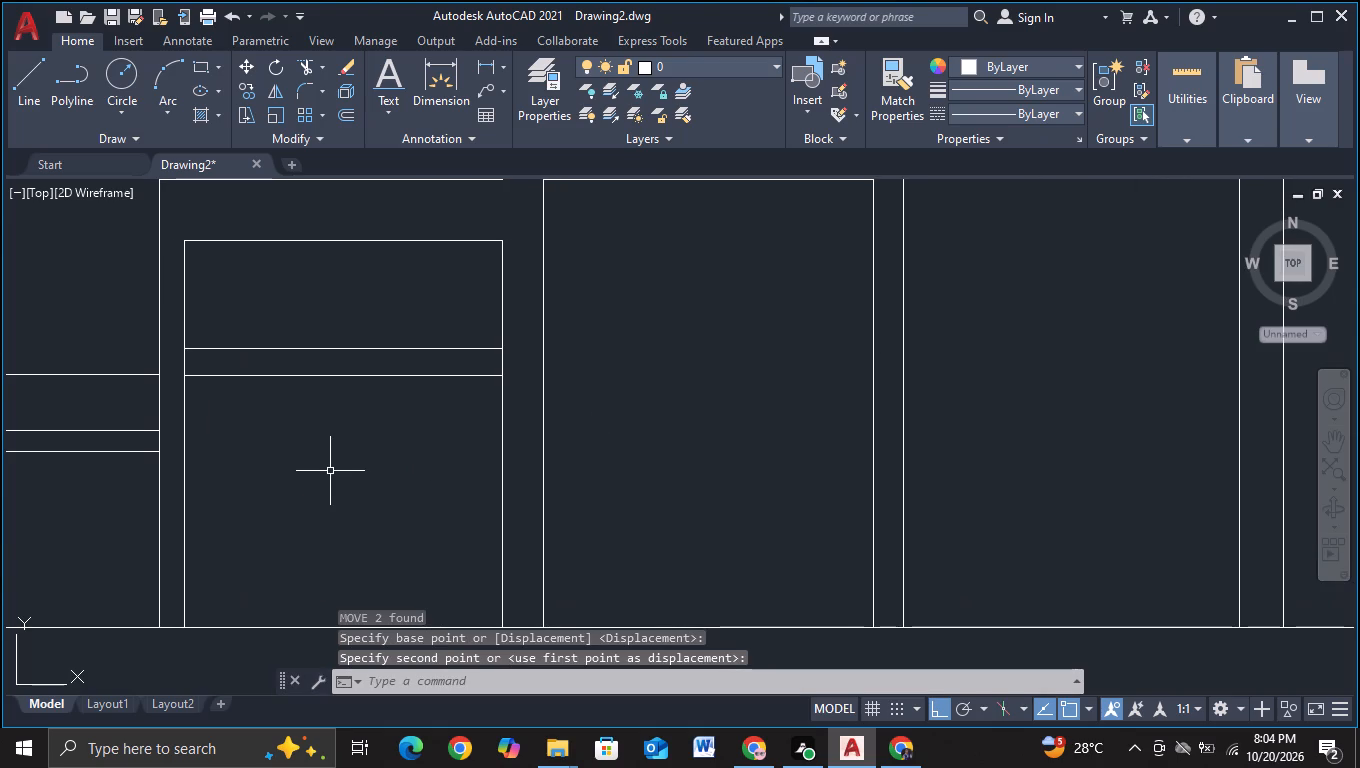
Move the first frame's inner top line slightly straight up, closer to its outer top line.
{"action": "middle_click_drag", "start_coordinate": [335, 456], "coordinate": [342, 496]}
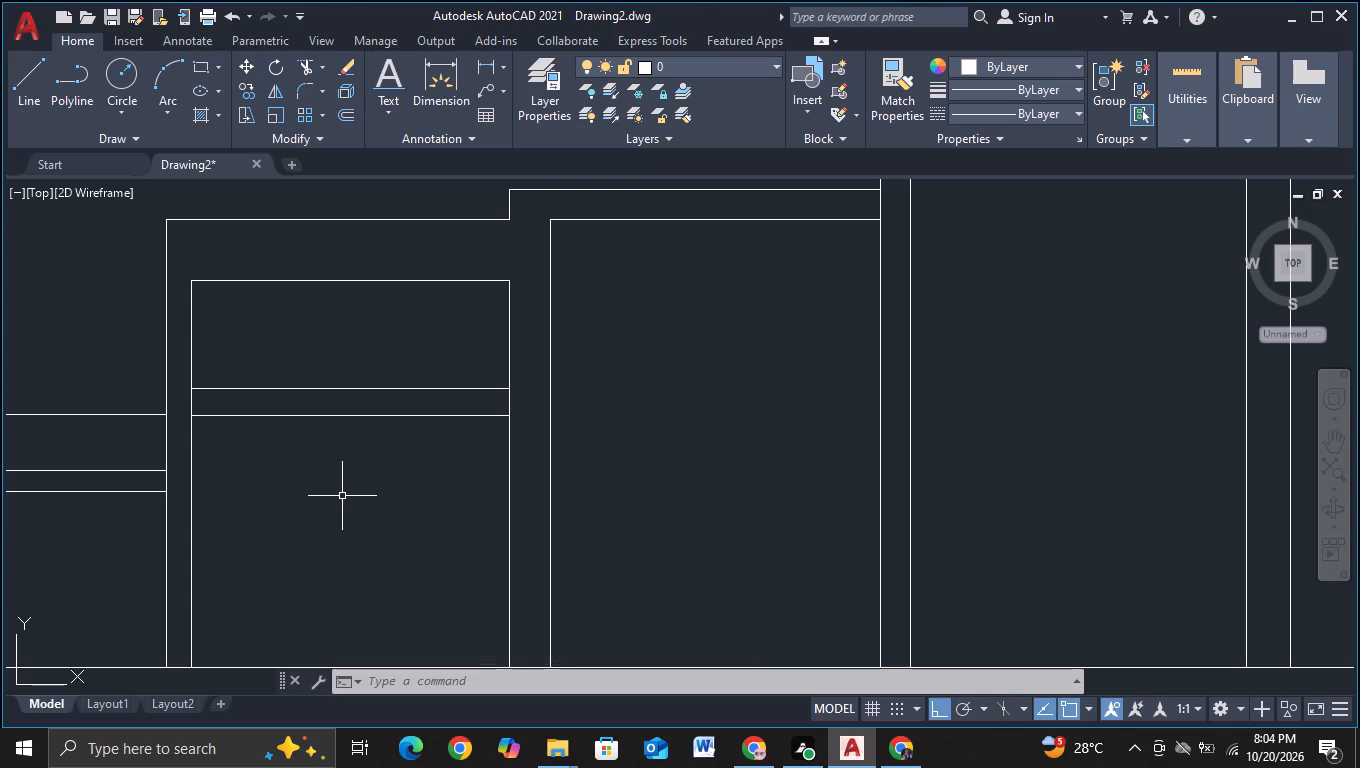
{"action": "middle_click_drag", "start_coordinate": [343, 463], "coordinate": [343, 499]}
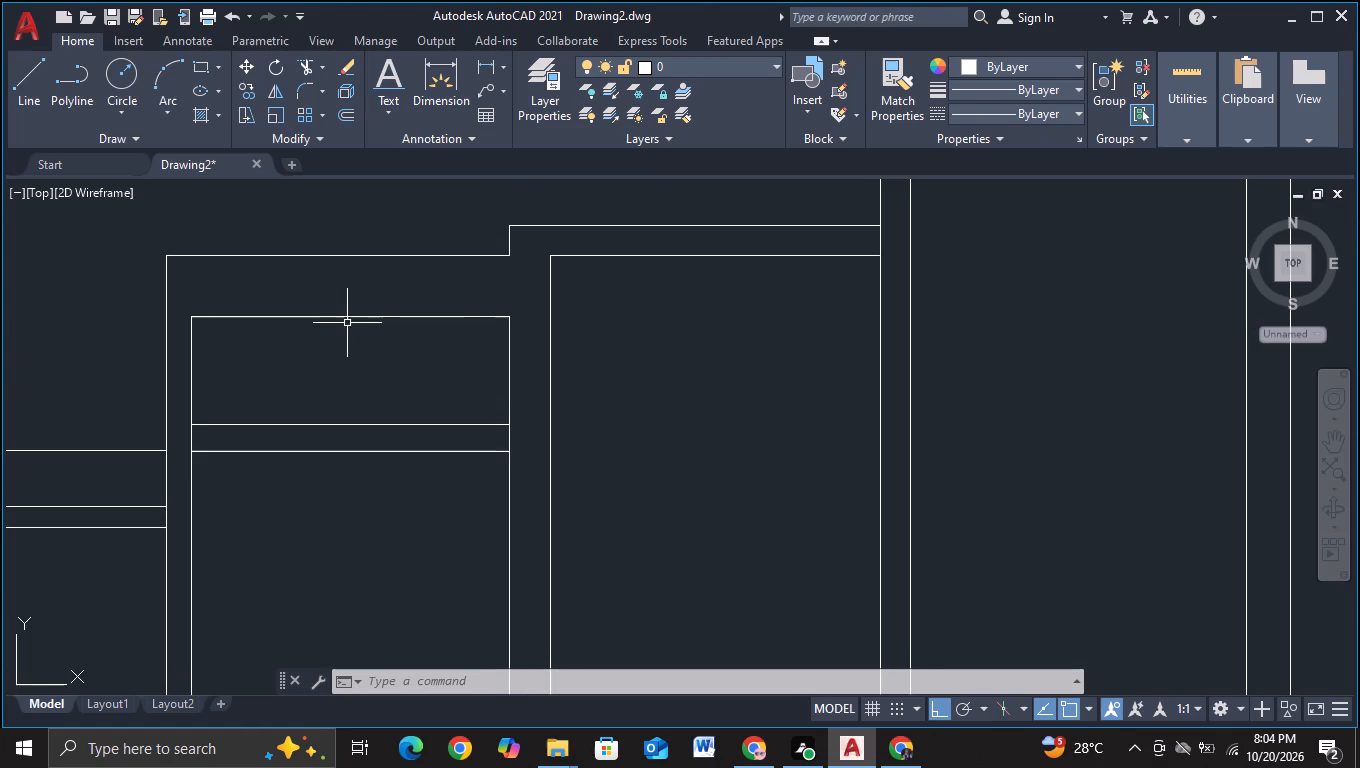
{"action": "left_click", "coordinate": [347, 317]}
{"action": "key", "text": "m"}
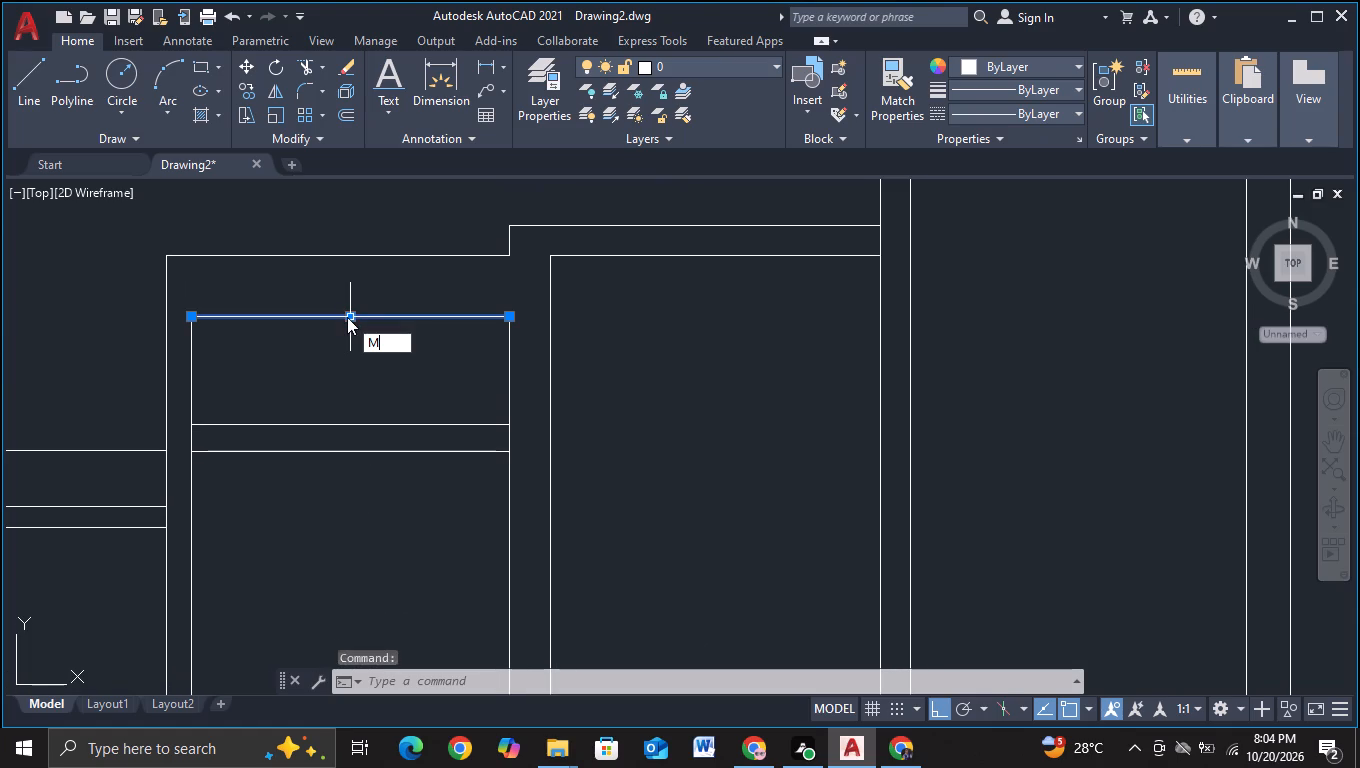
{"action": "left_click", "coordinate": [421, 361]}
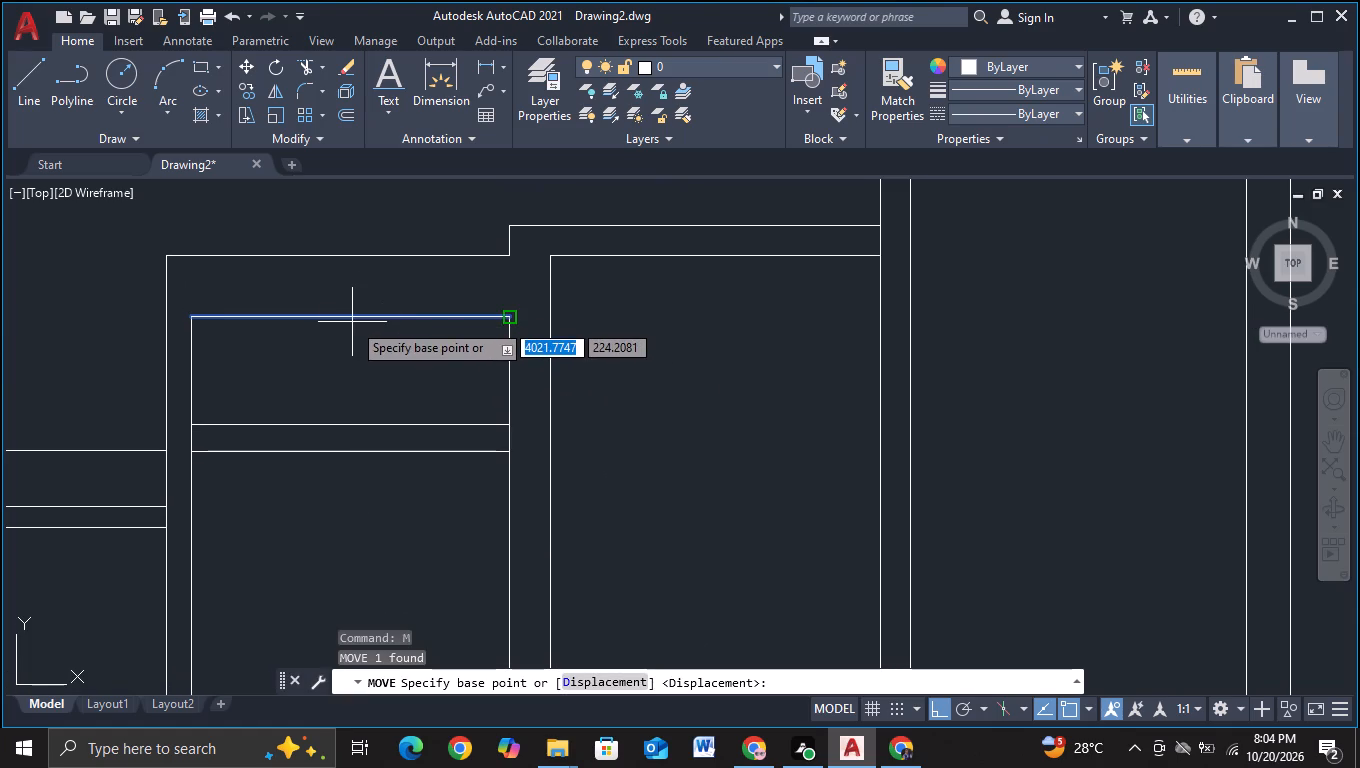
{"action": "left_click", "coordinate": [352, 322]}
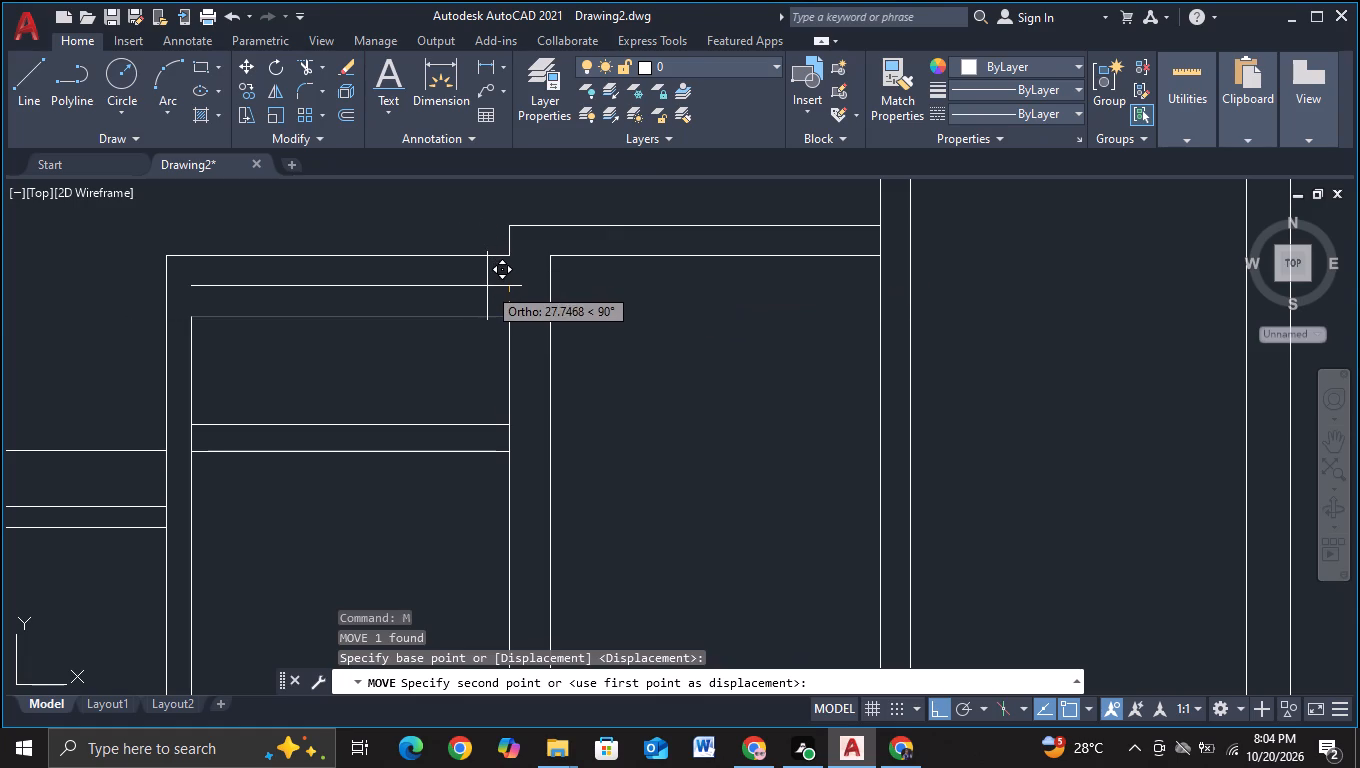
{"action": "left_click", "coordinate": [487, 294]}
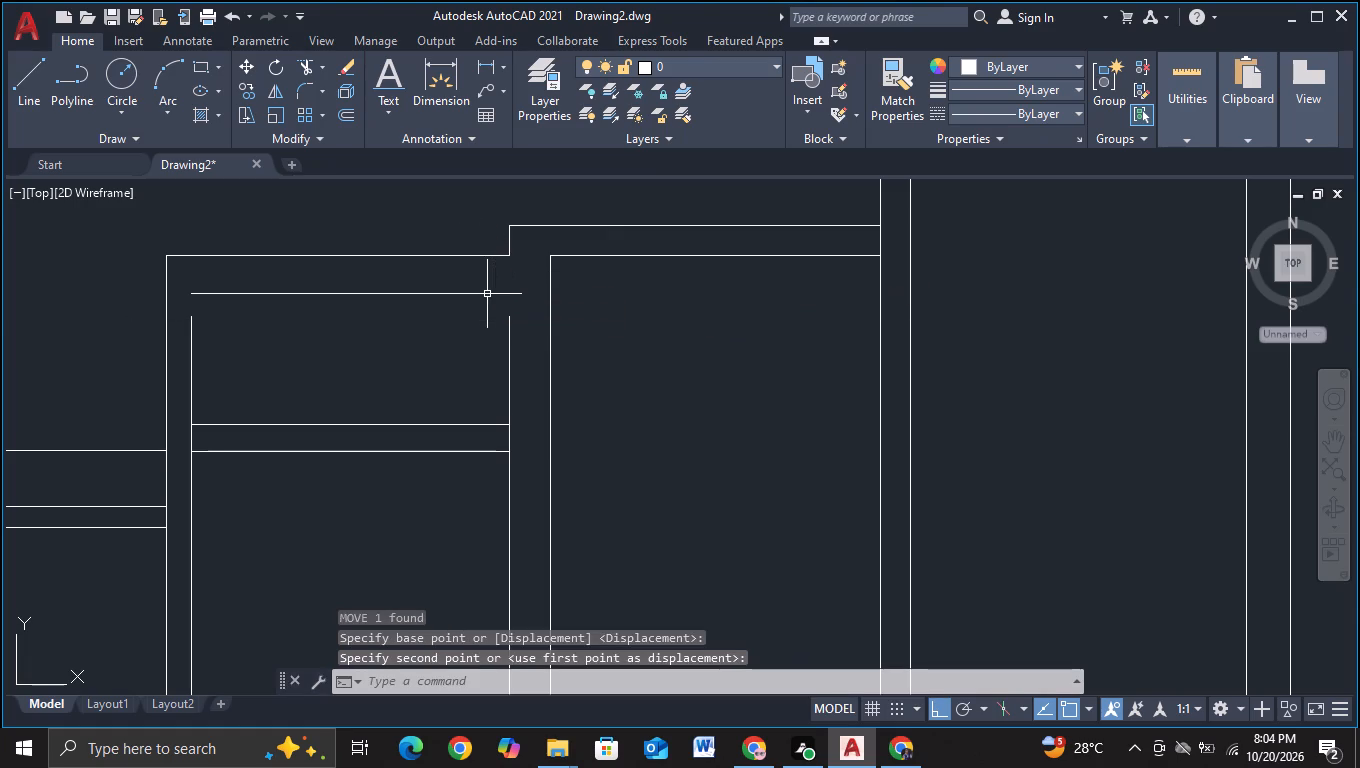
Extend the first frame's two inner leg lines up to the raised inner top line.
{"action": "key", "text": "Escape"}
{"action": "key", "text": "e"}
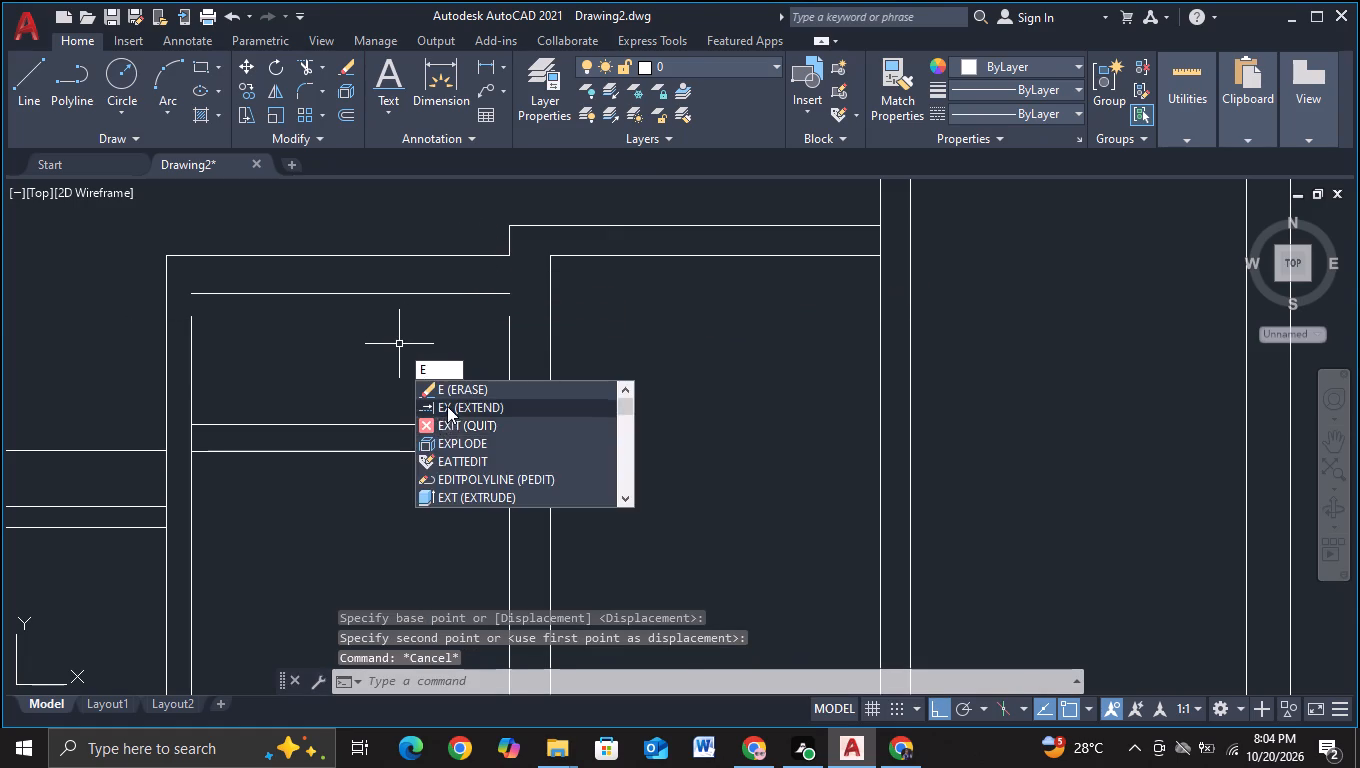
{"action": "left_click", "coordinate": [447, 406]}
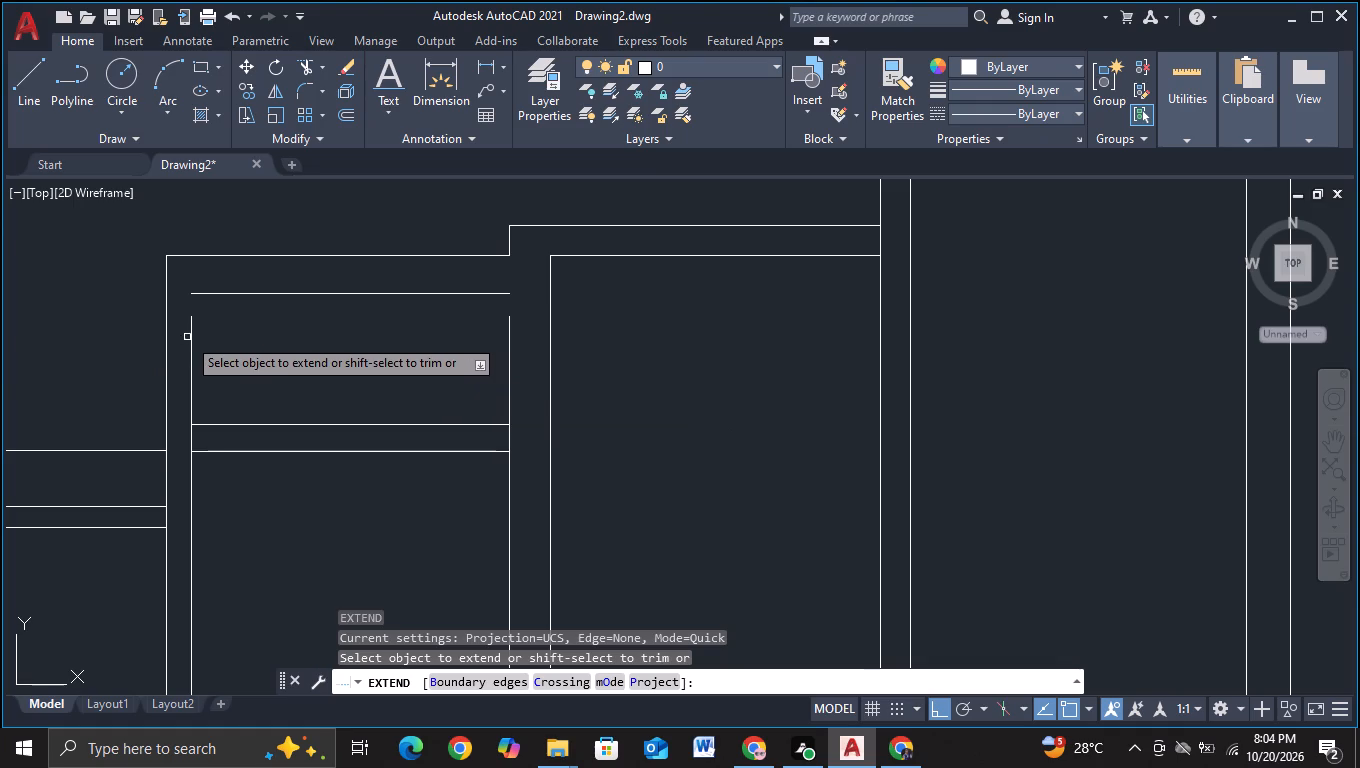
{"action": "left_click", "coordinate": [189, 323]}
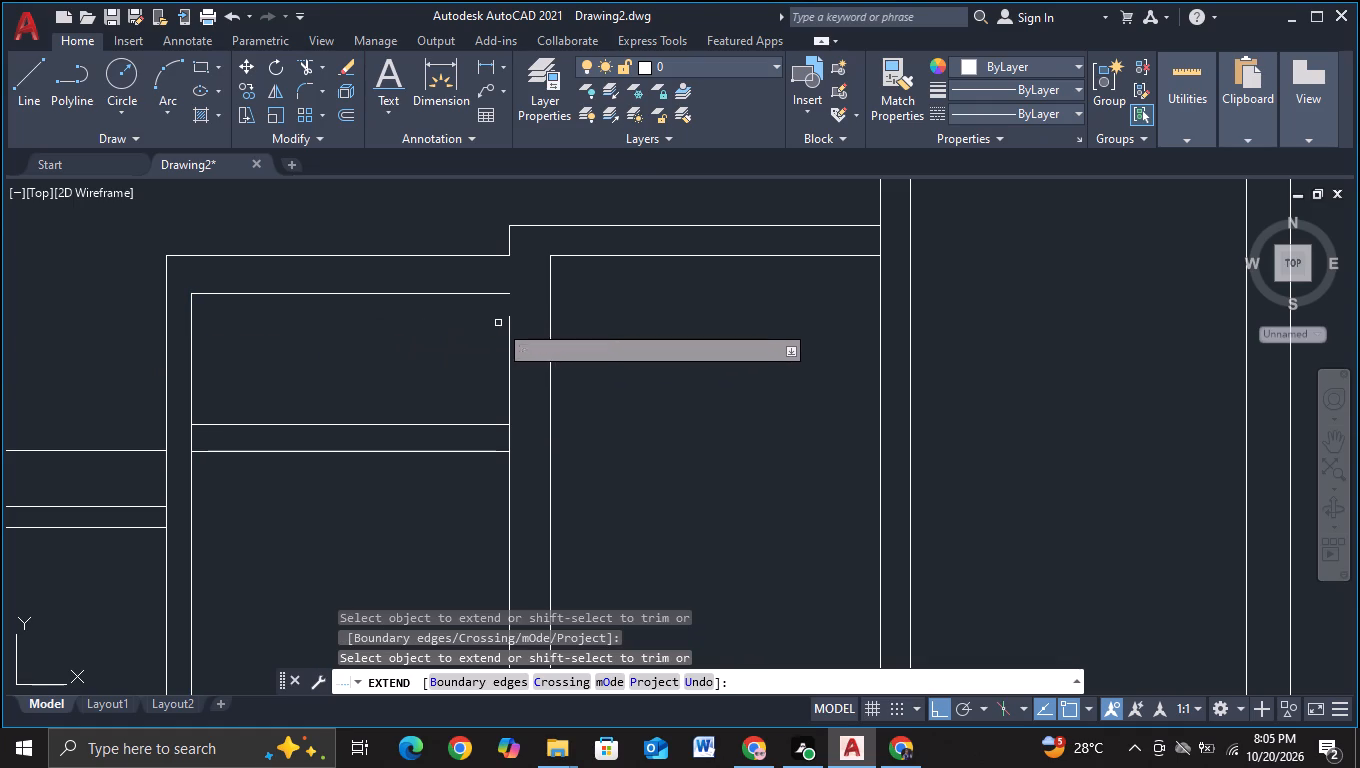
{"action": "left_click", "coordinate": [509, 319]}
{"action": "key", "text": "Escape"}
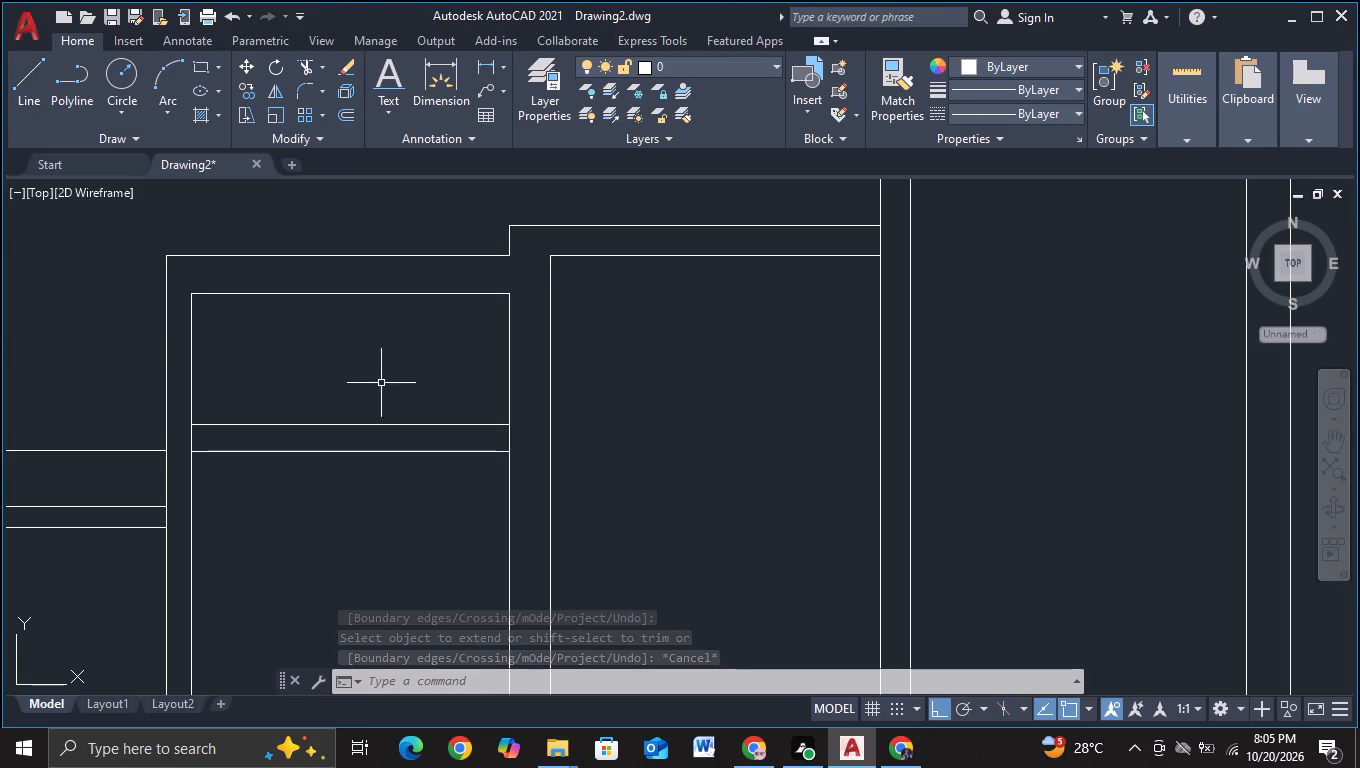
Copy the first frame's upper band line about 80 units straight up and about 75 units straight down within the opening.
{"action": "left_click", "coordinate": [396, 422]}
{"action": "key", "text": "c"}
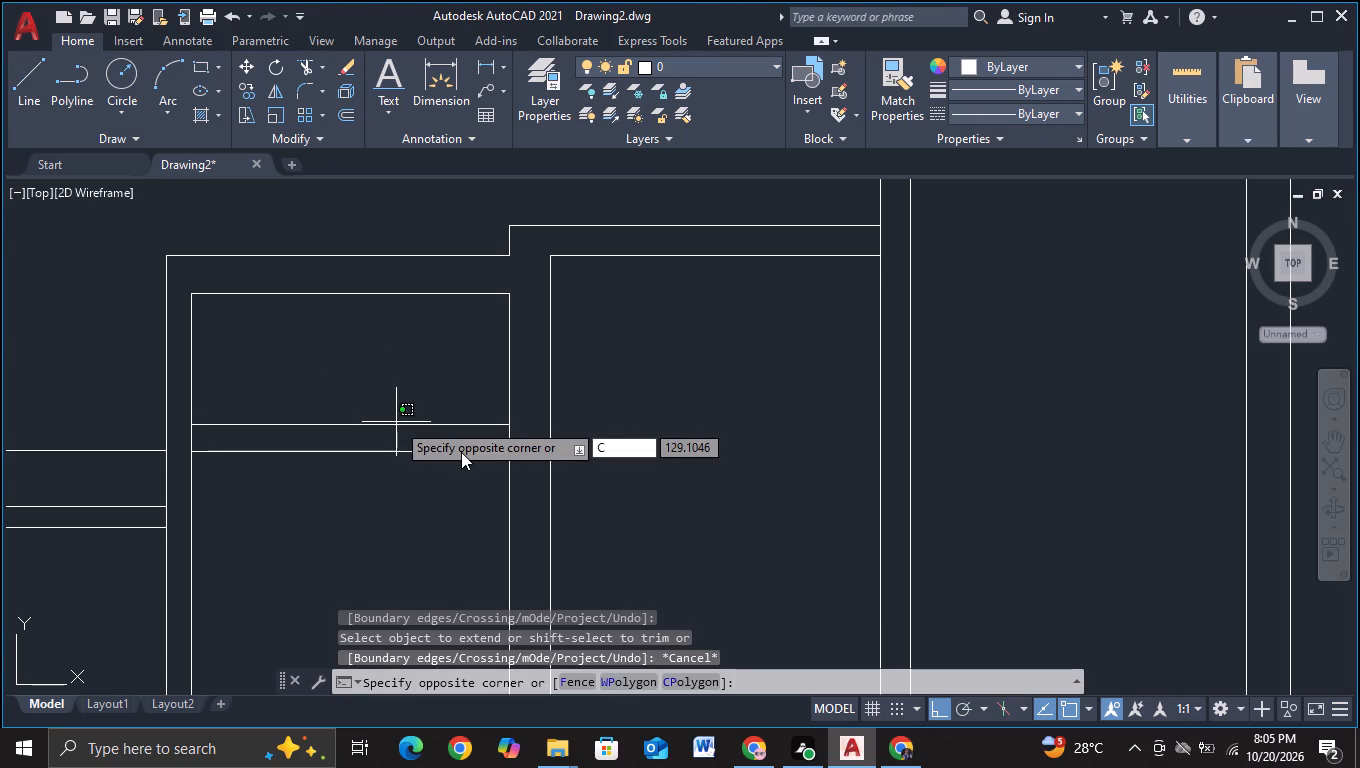
{"action": "key", "text": "Escape"}
{"action": "key", "text": "Escape"}
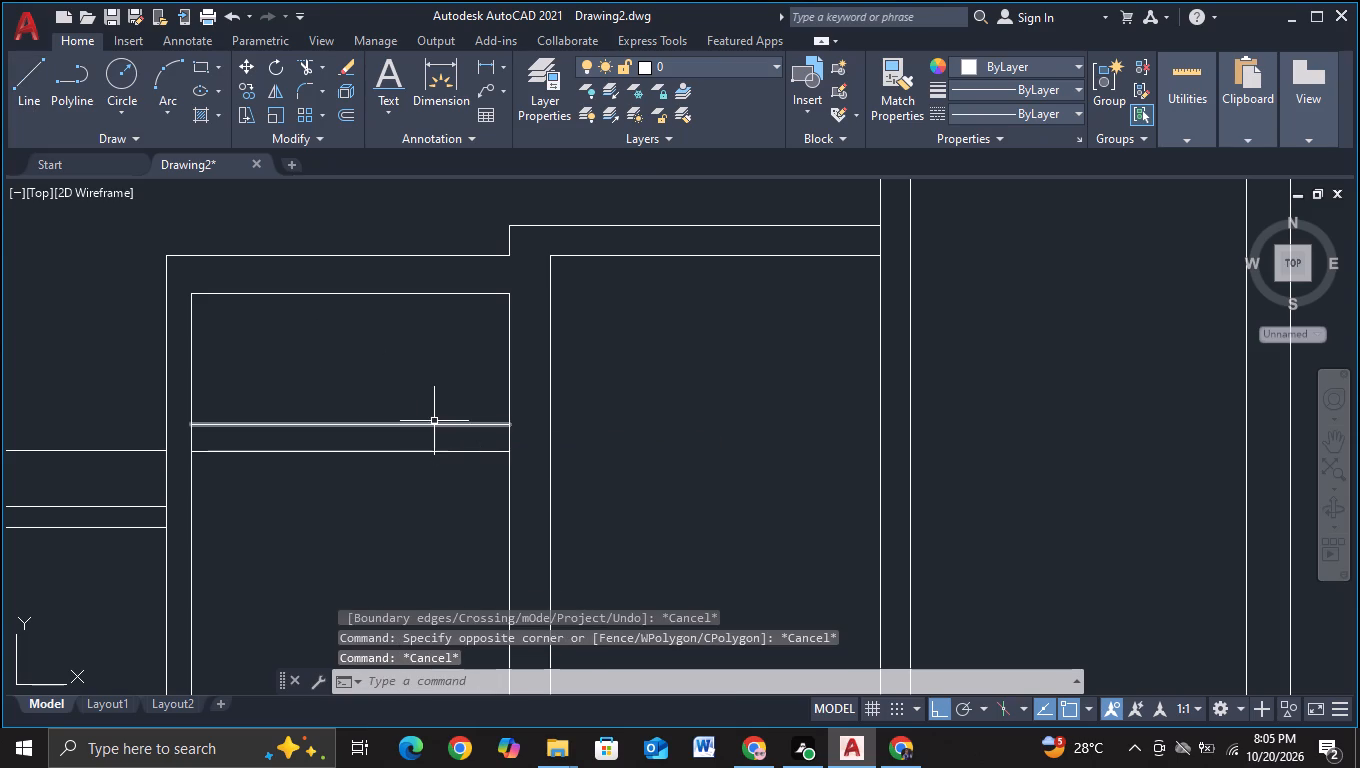
{"action": "left_click", "coordinate": [432, 426]}
{"action": "key", "text": "c"}
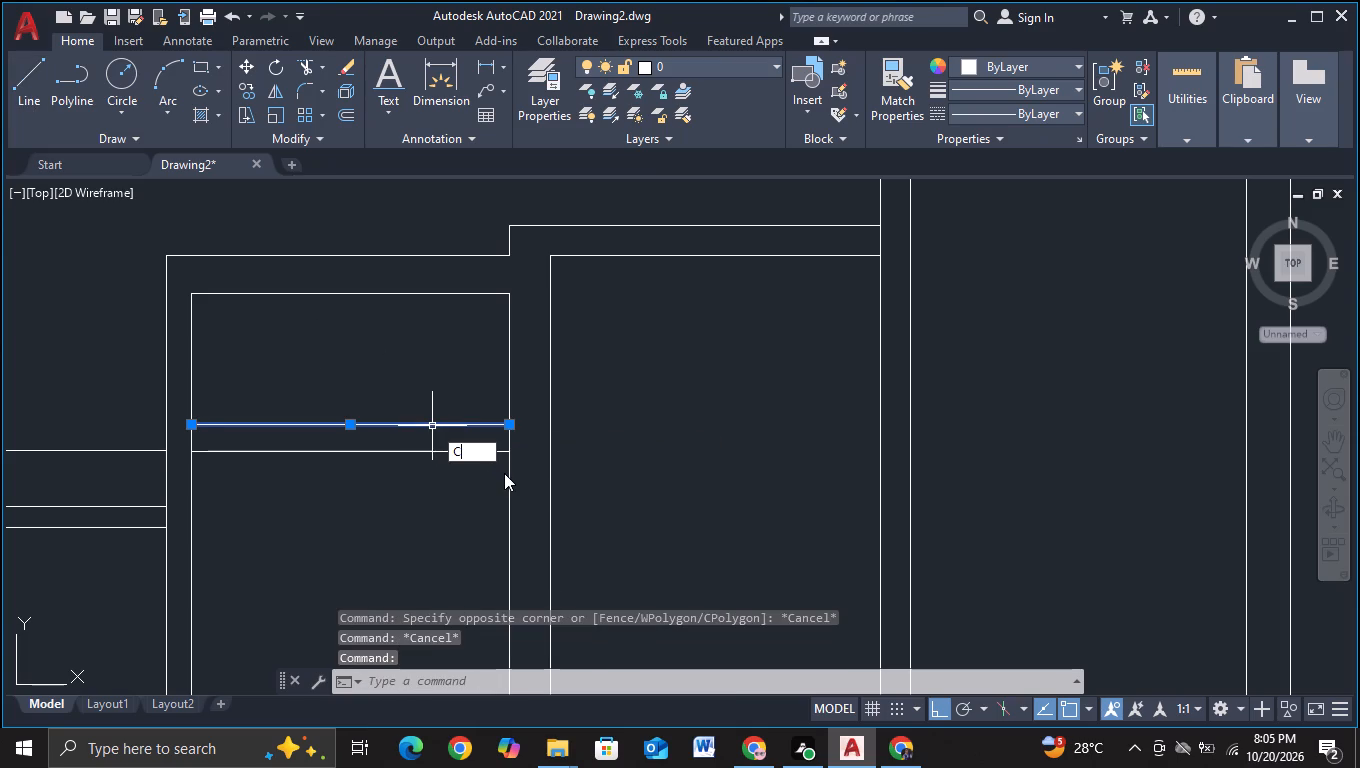
{"action": "left_click", "coordinate": [493, 484]}
{"action": "left_click", "coordinate": [423, 428]}
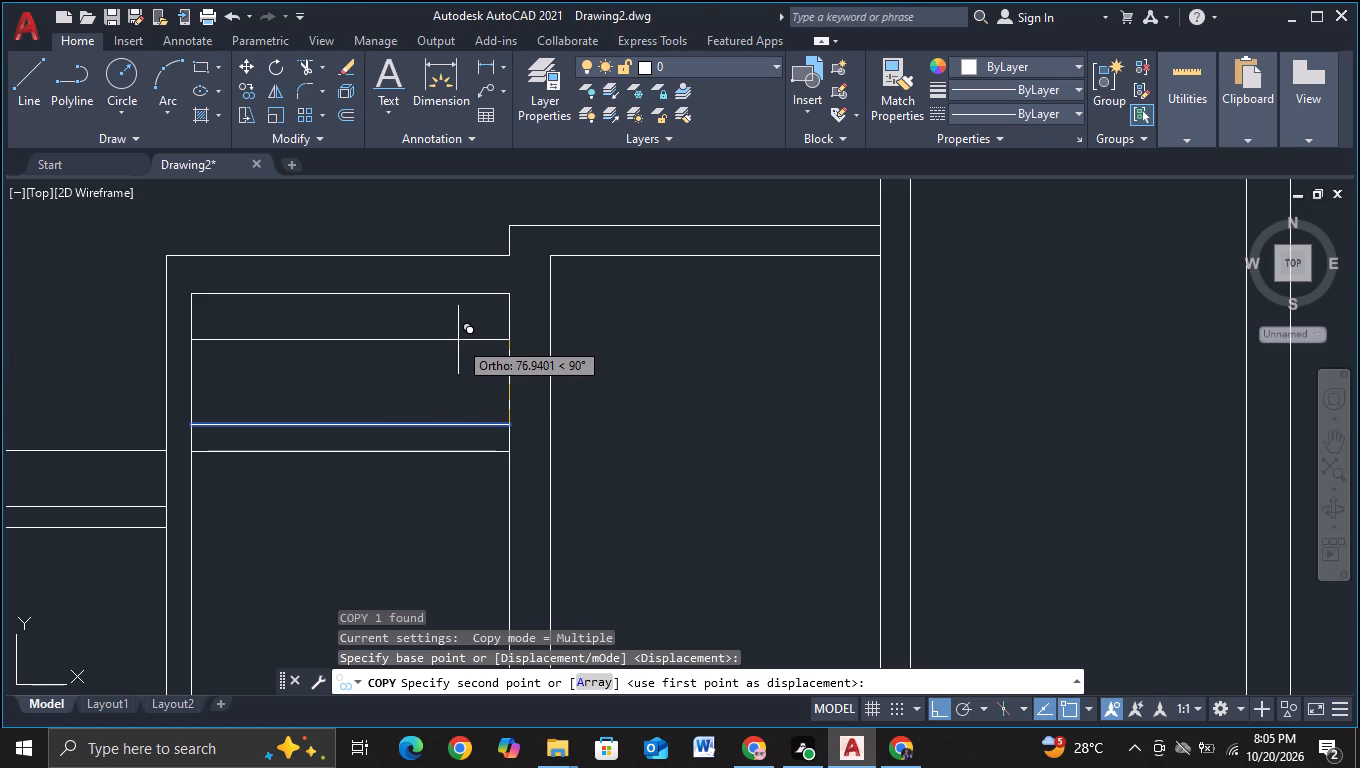
{"action": "left_click", "coordinate": [458, 336]}
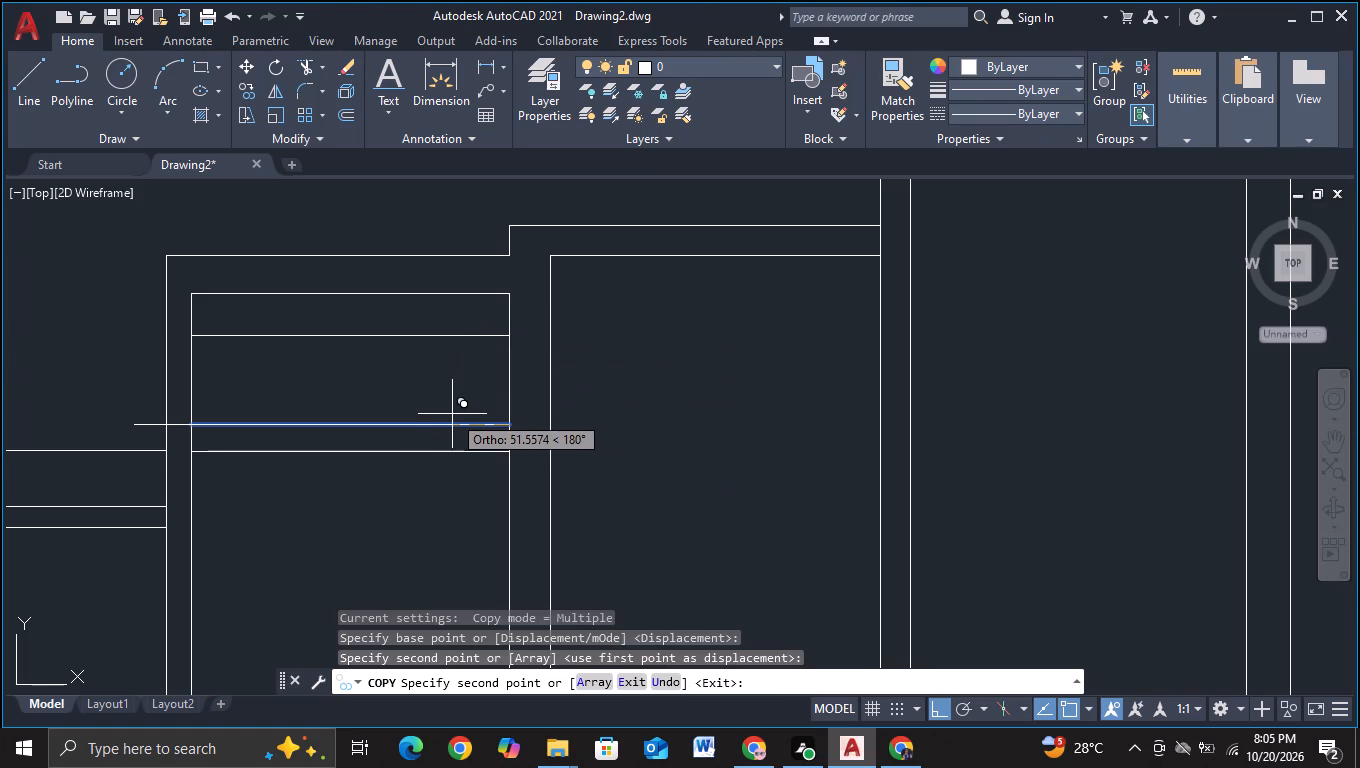
{"action": "left_click", "coordinate": [488, 508]}
{"action": "key", "text": "Escape"}
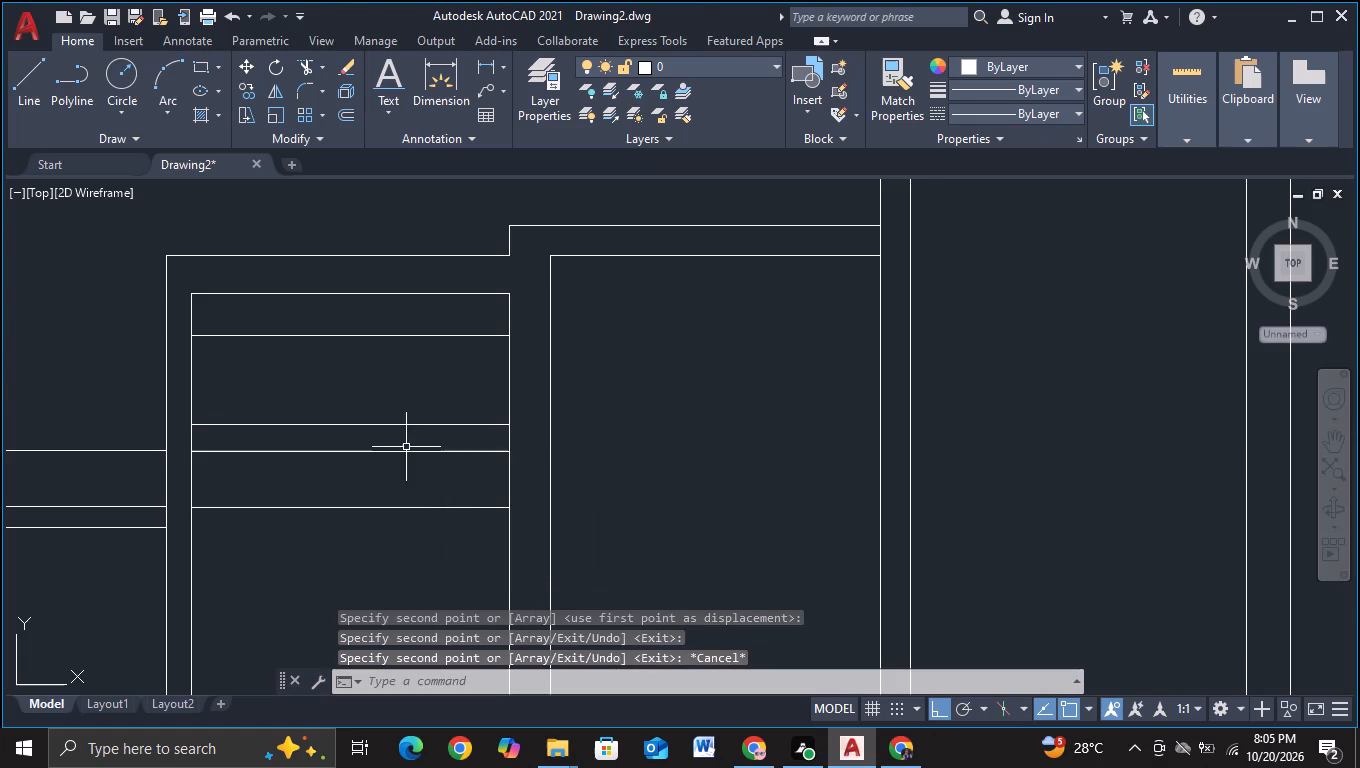
Trim away the original upper band line between the two copies in the first frame's opening.
{"action": "left_click", "coordinate": [299, 69]}
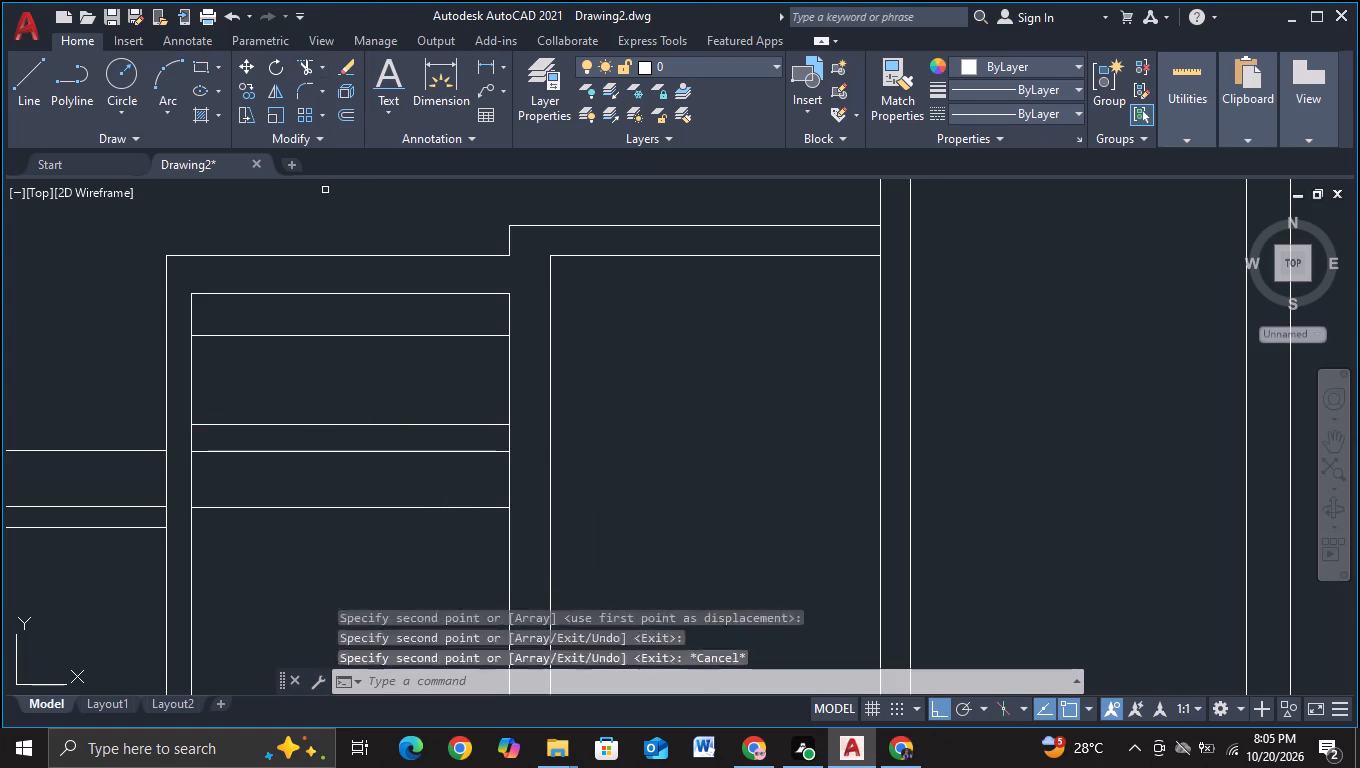
{"action": "left_click_drag", "start_coordinate": [330, 388], "coordinate": [331, 433]}
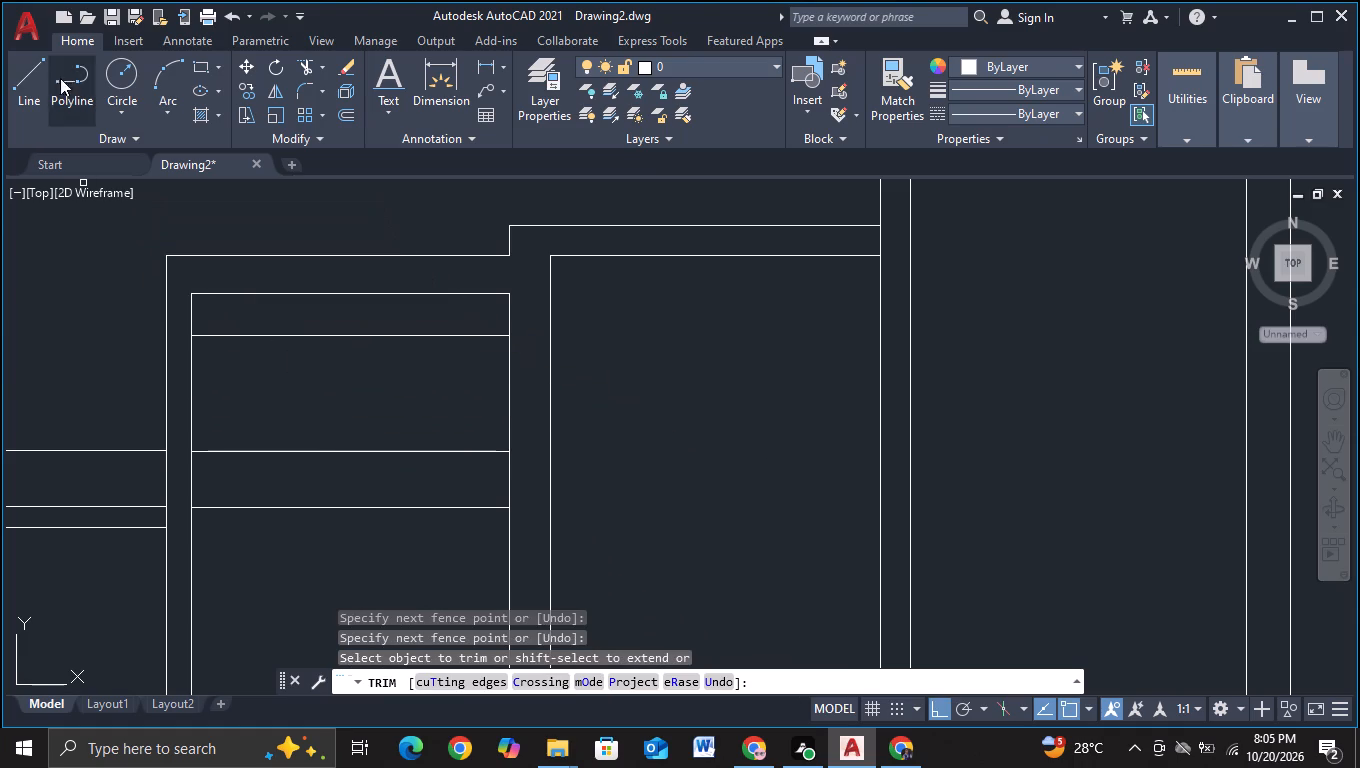
Draw a horizontal line from the right end of the first frame's highest band line across the second frame and past its right leg.
{"action": "left_click", "coordinate": [21, 87]}
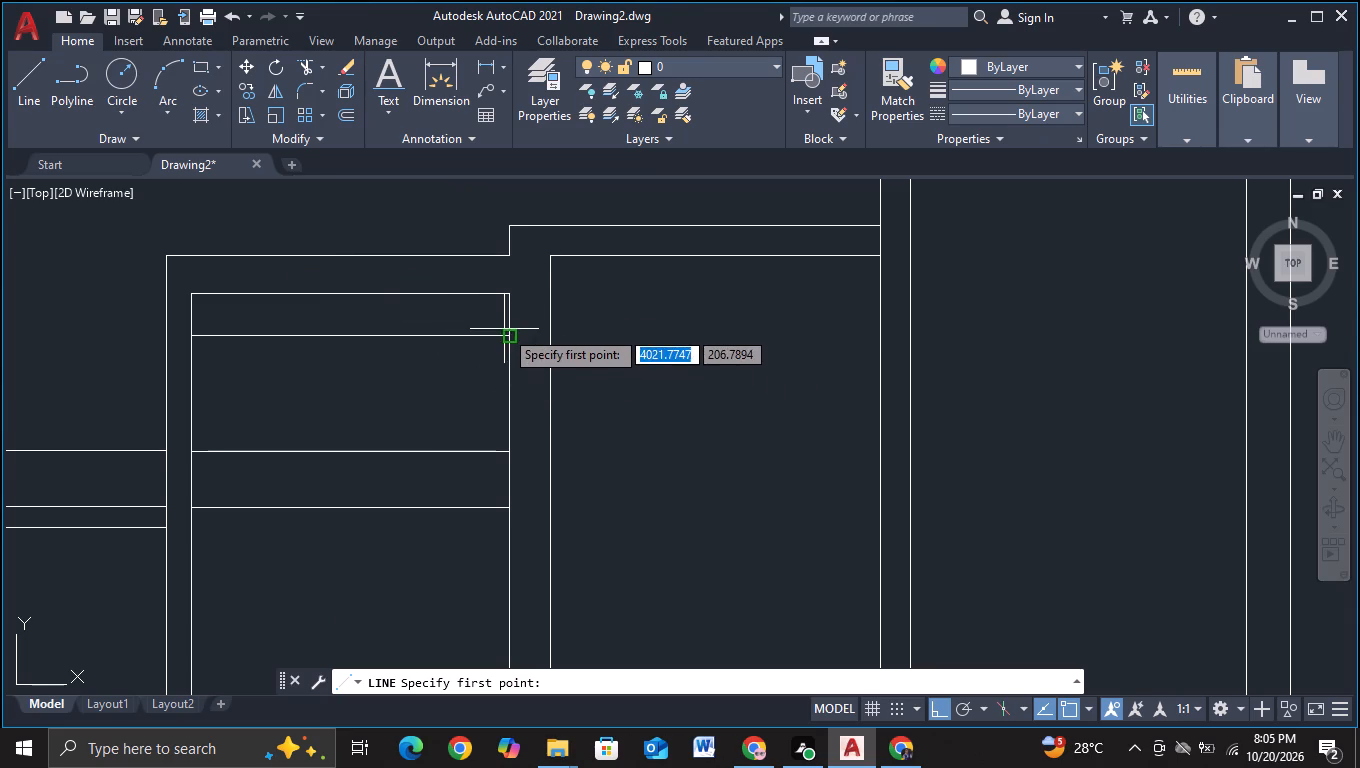
{"action": "left_click", "coordinate": [504, 333]}
{"action": "left_click", "coordinate": [985, 323]}
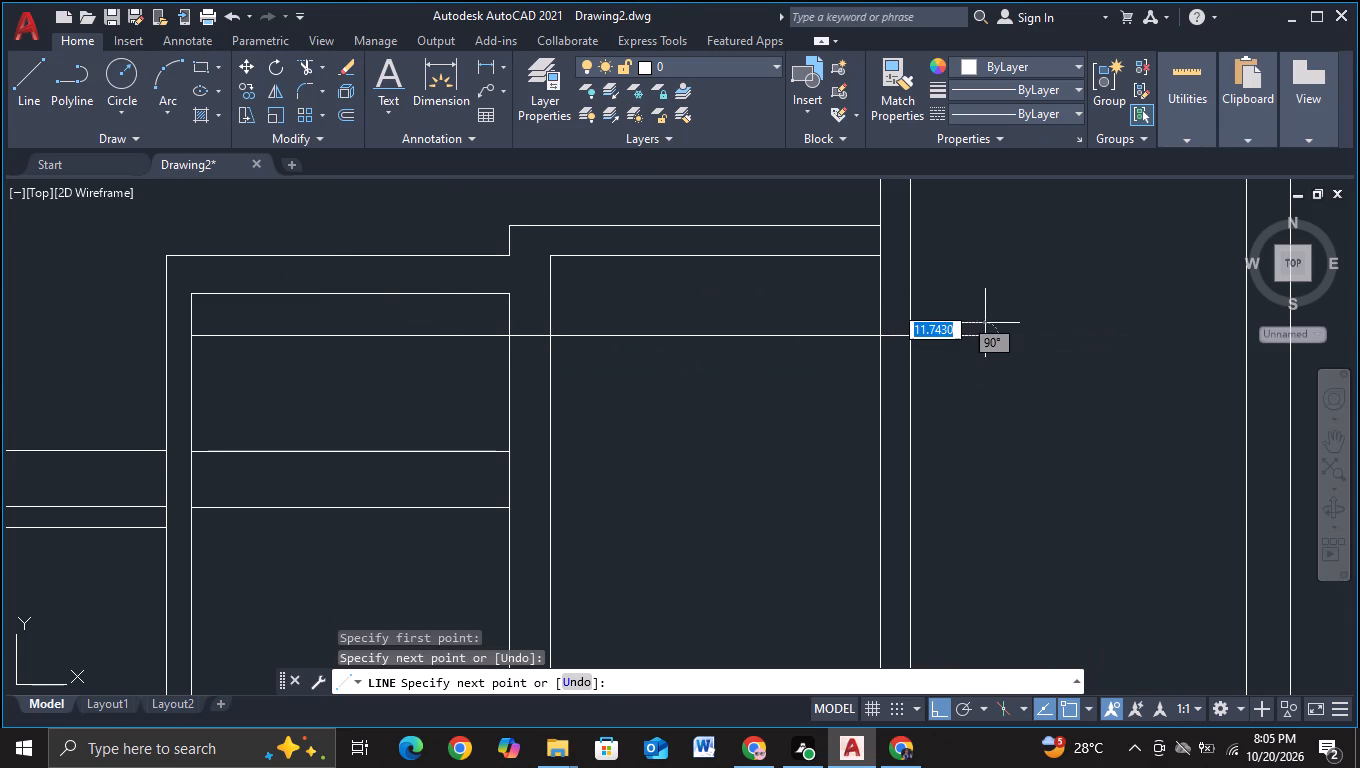
{"action": "key", "text": "Escape"}
Trim the new horizontal line so only the piece inside the second frame's opening is left.
{"action": "left_click", "coordinate": [297, 59]}
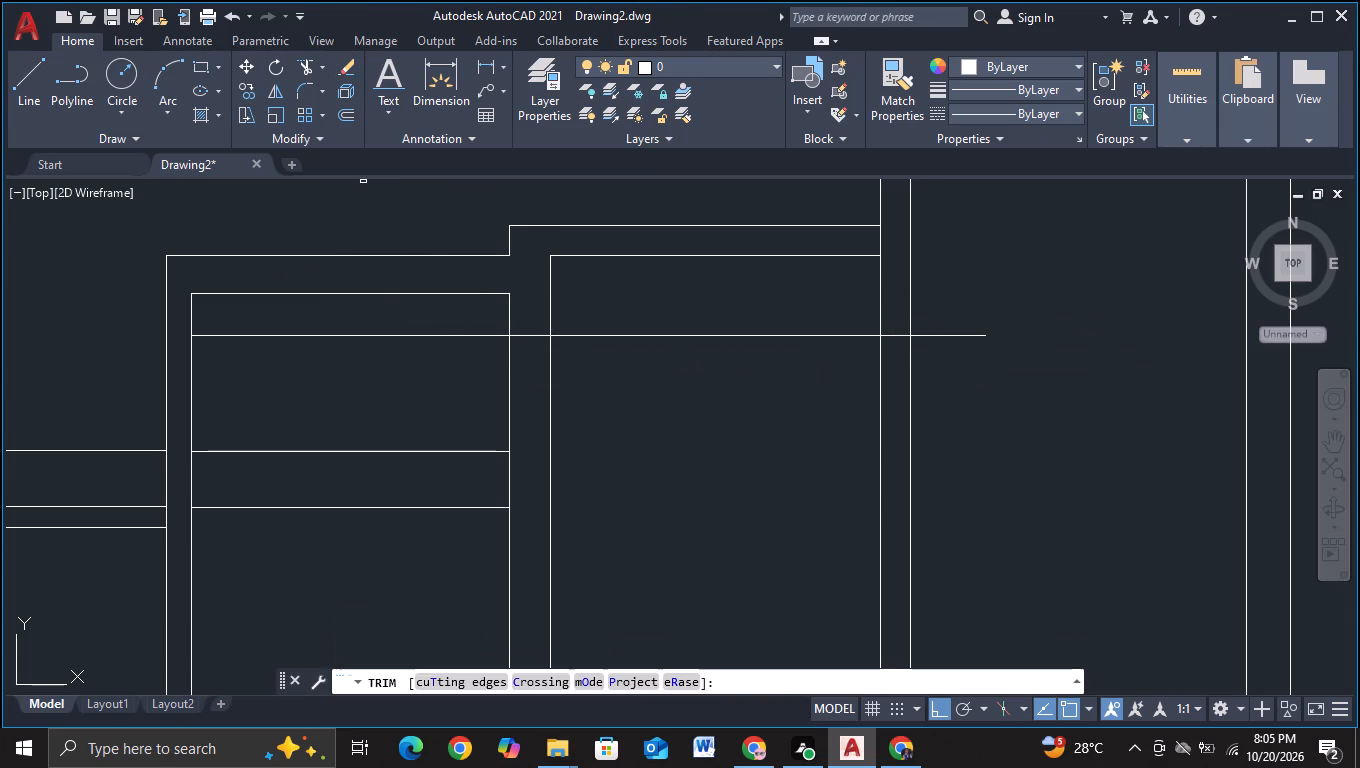
{"action": "left_click_drag", "start_coordinate": [520, 319], "coordinate": [520, 370]}
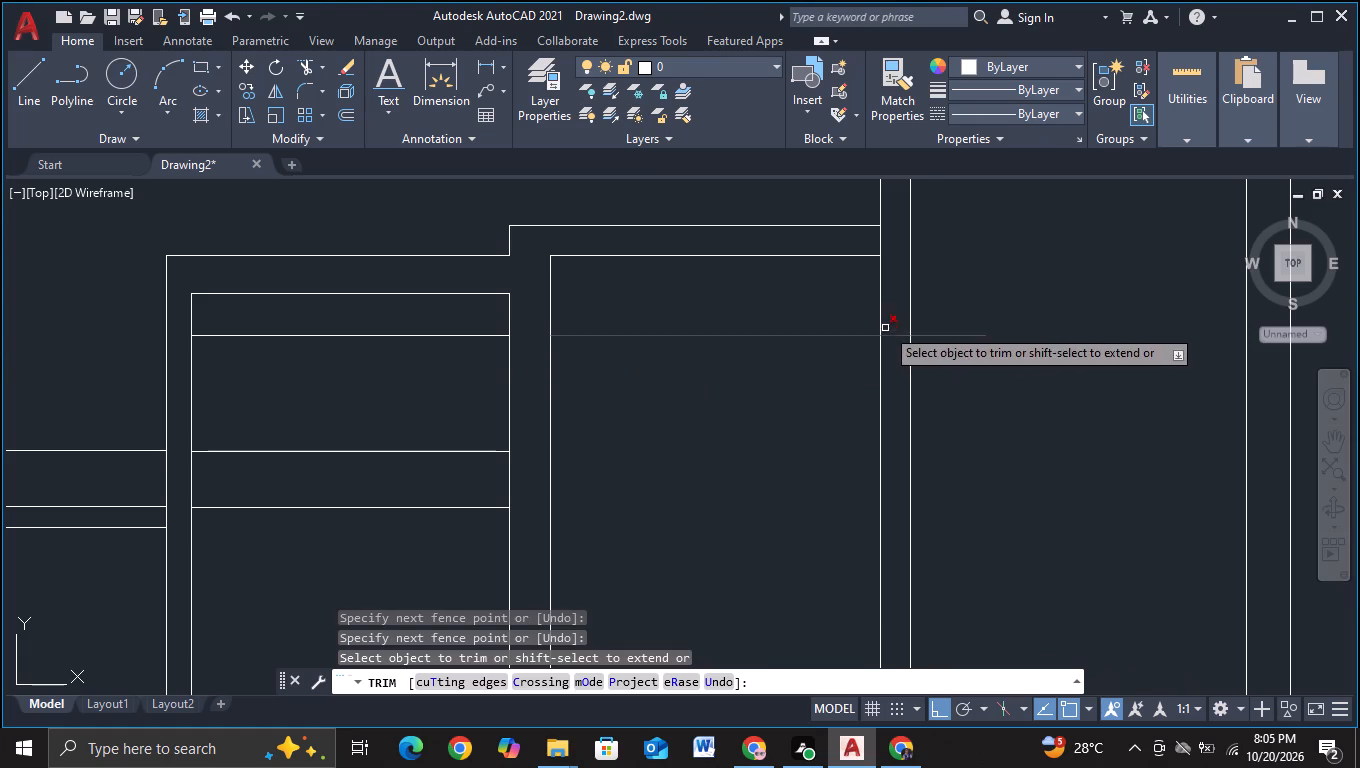
{"action": "left_click_drag", "start_coordinate": [885, 327], "coordinate": [888, 373]}
{"action": "left_click_drag", "start_coordinate": [932, 319], "coordinate": [947, 366]}
{"action": "key", "text": "Escape"}
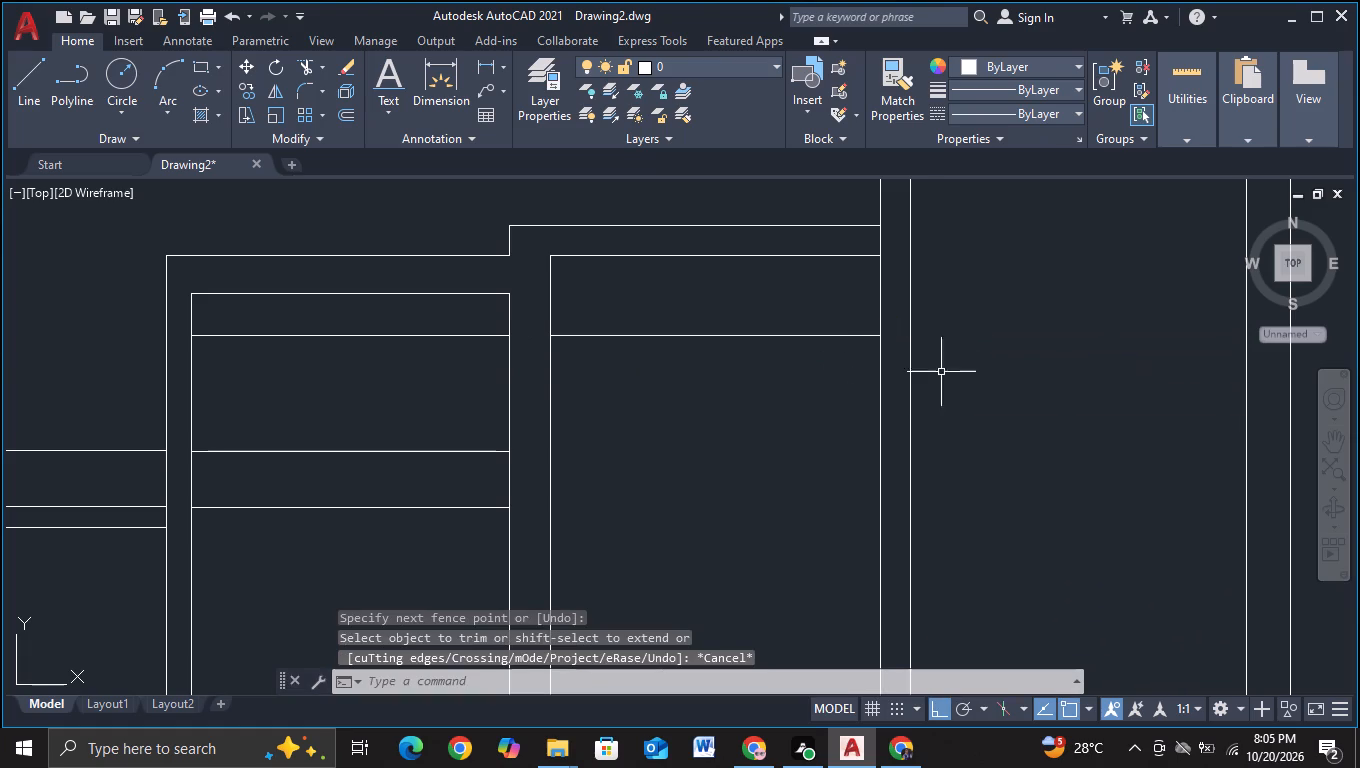
Copy the second frame's horizontal line about 50 units straight up and about 60 units straight down within its opening.
{"action": "left_click", "coordinate": [723, 333]}
{"action": "key", "text": "c"}
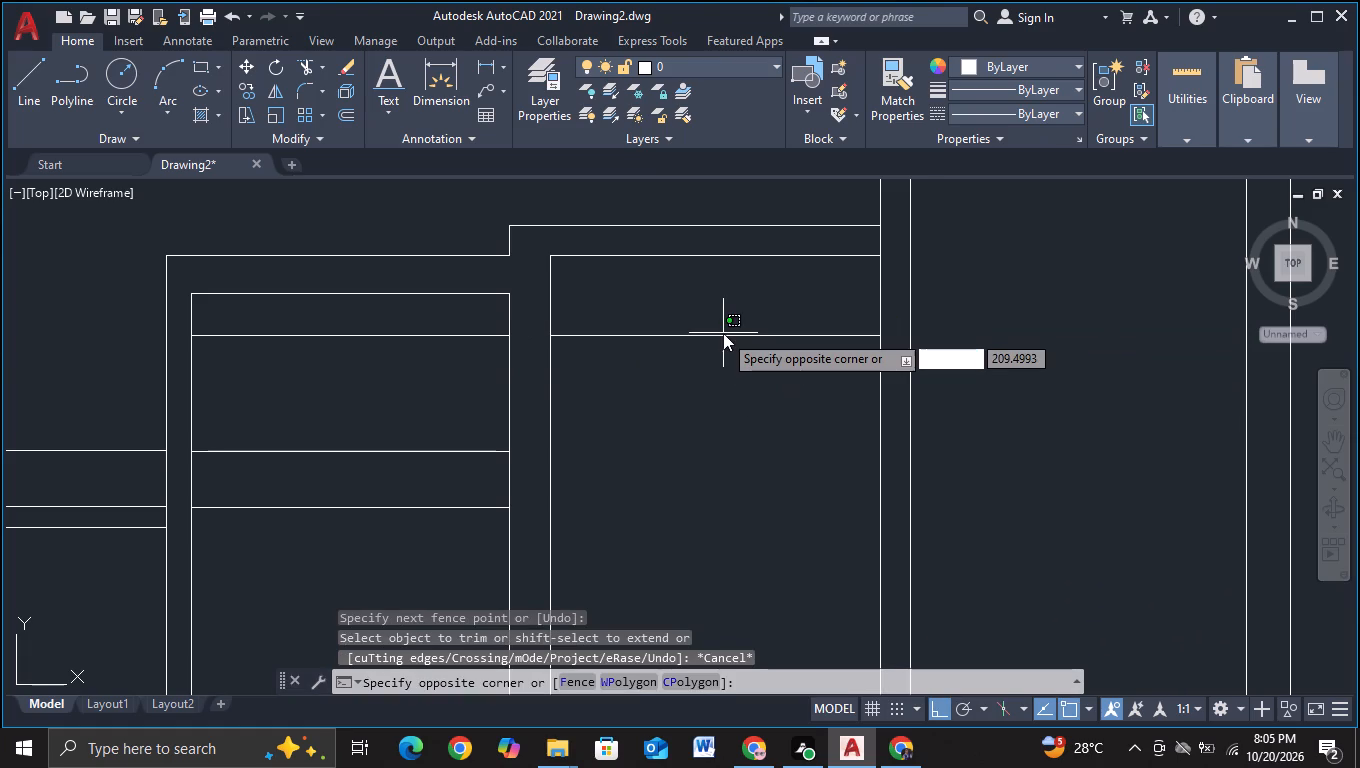
{"action": "key", "text": "Escape"}
{"action": "key", "text": "Escape"}
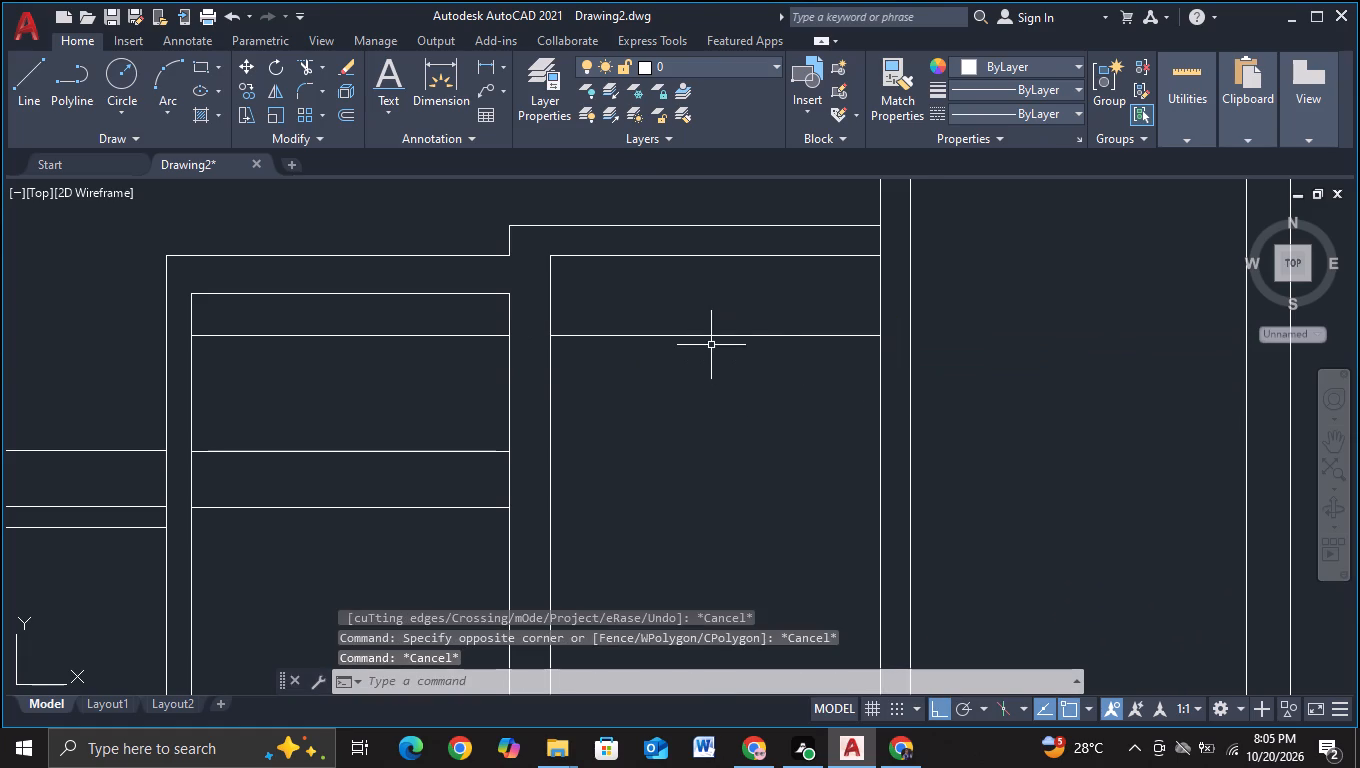
{"action": "left_click", "coordinate": [709, 336]}
{"action": "key", "text": "c"}
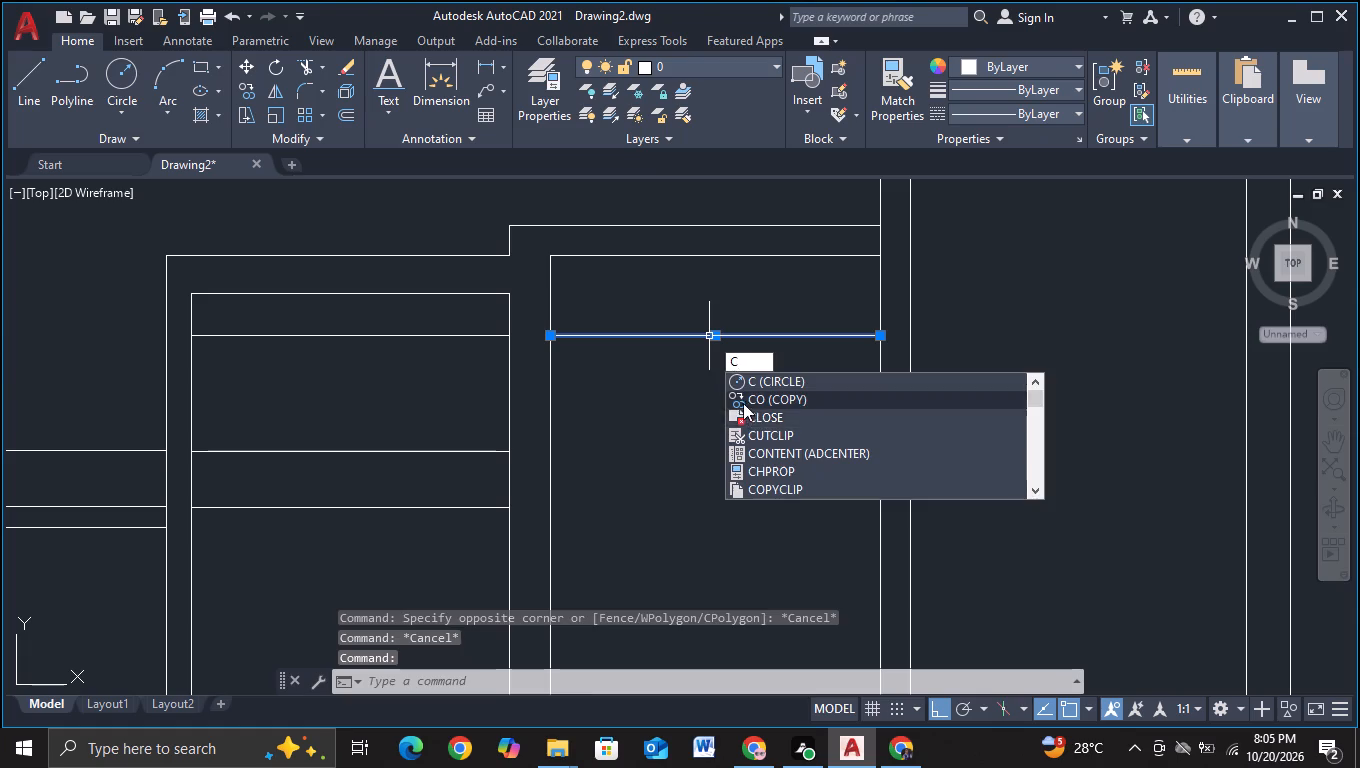
{"action": "left_click", "coordinate": [743, 403]}
{"action": "left_click", "coordinate": [694, 340]}
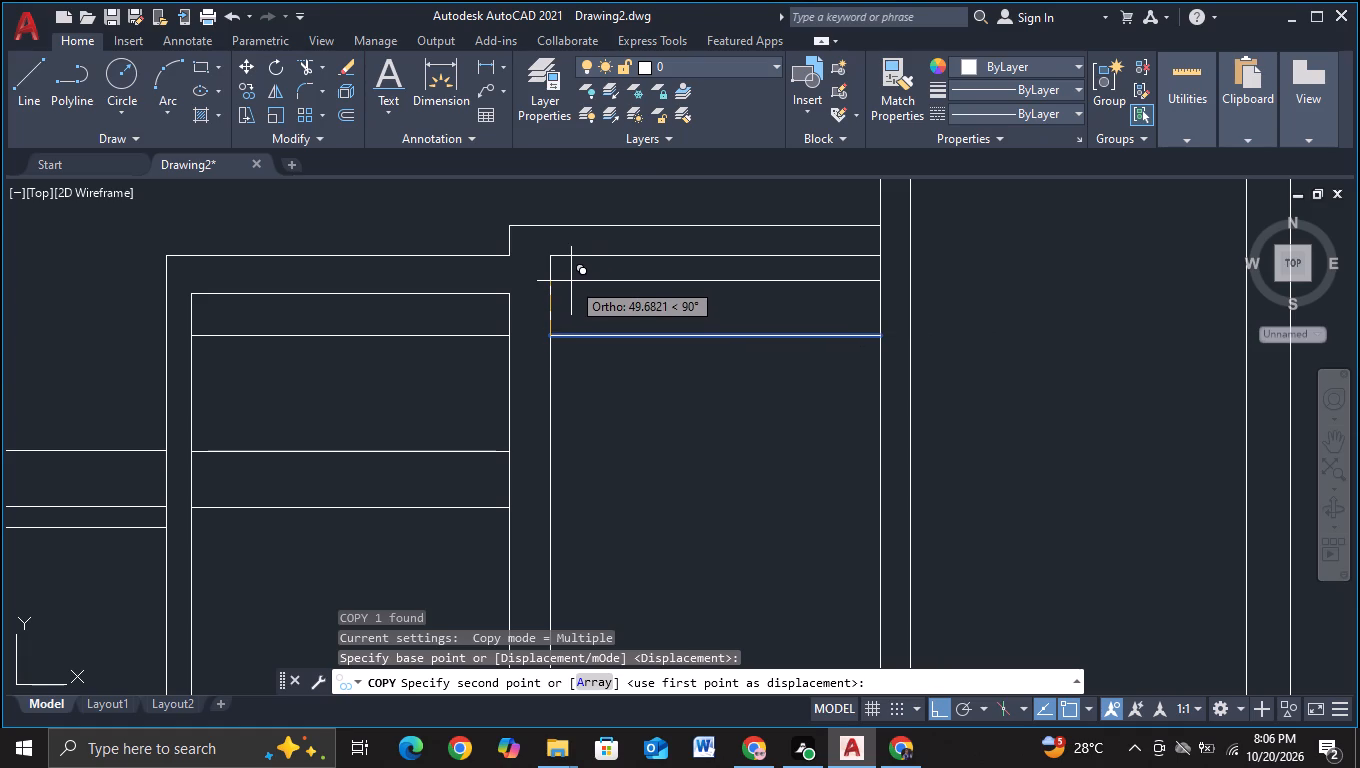
{"action": "left_click", "coordinate": [571, 281]}
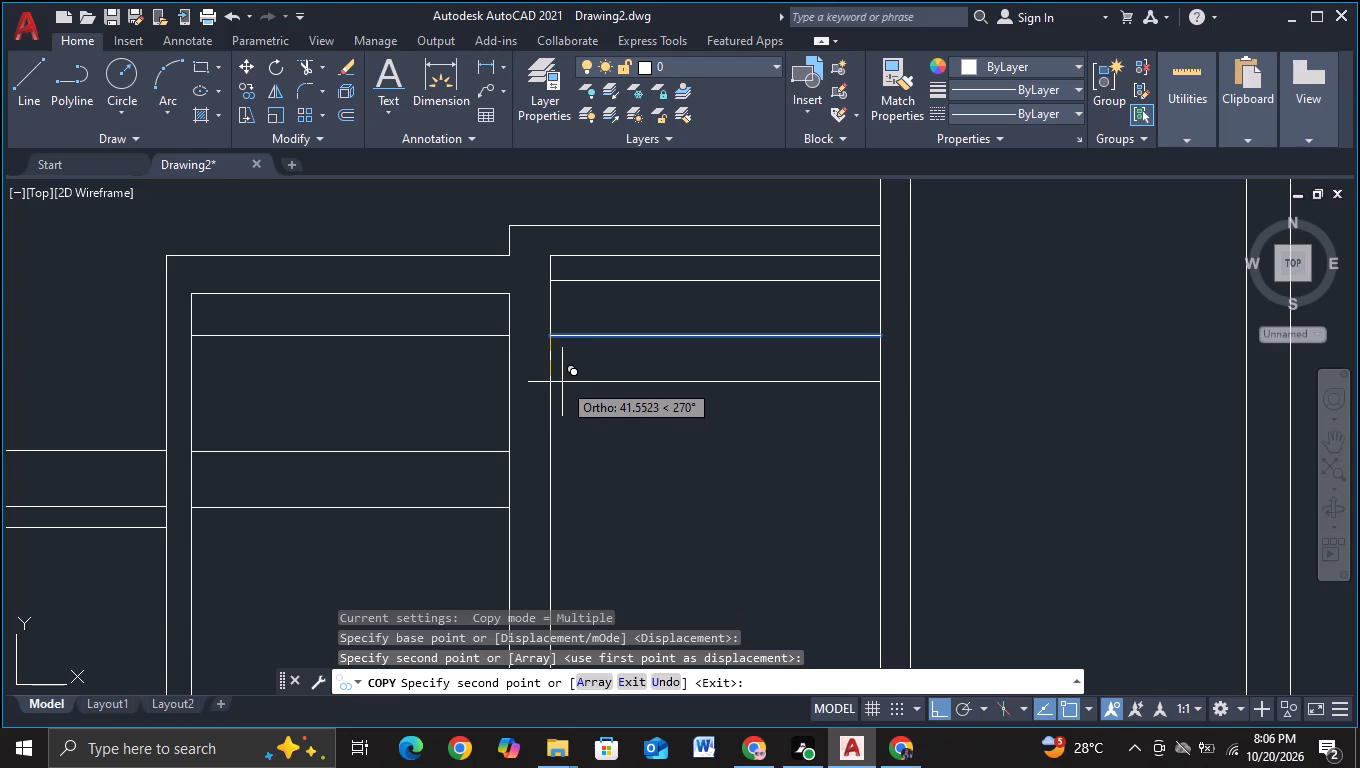
{"action": "left_click", "coordinate": [556, 398]}
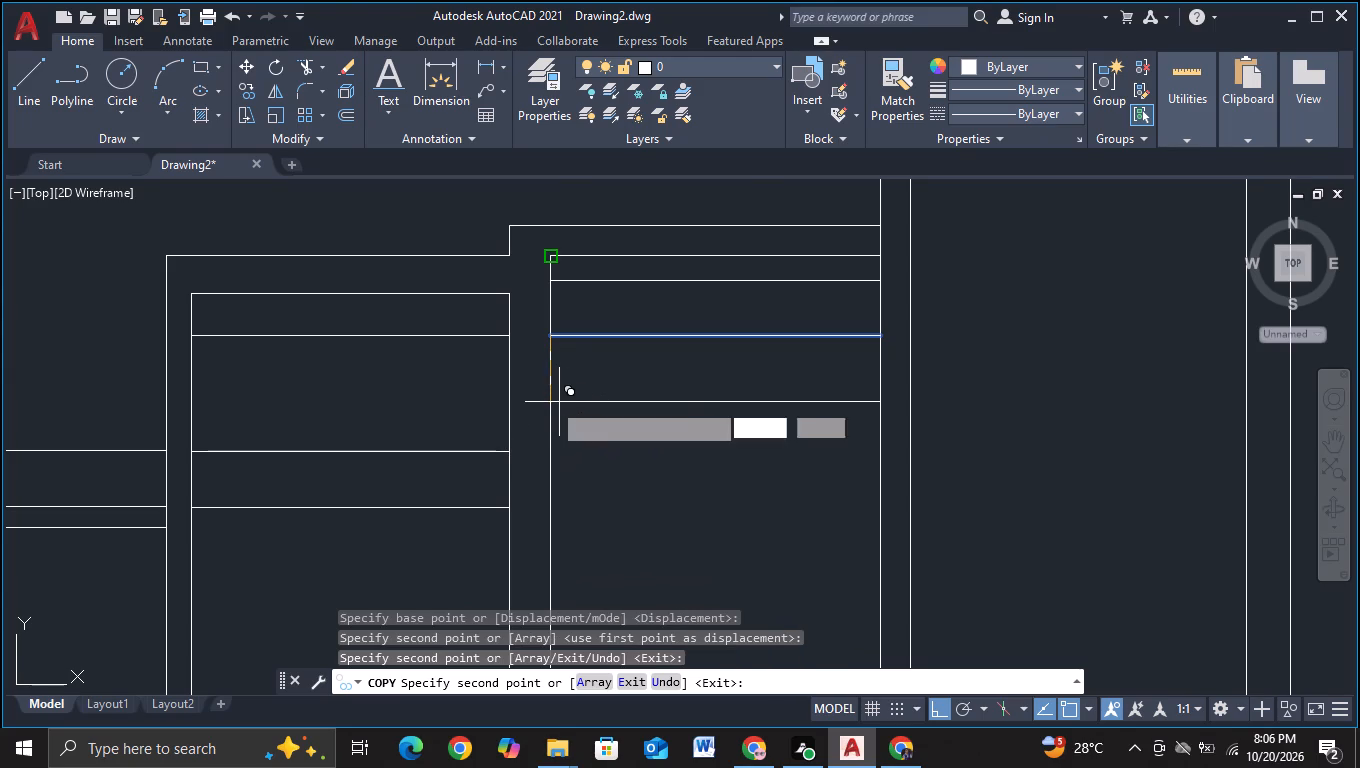
{"action": "key", "text": "F3"}
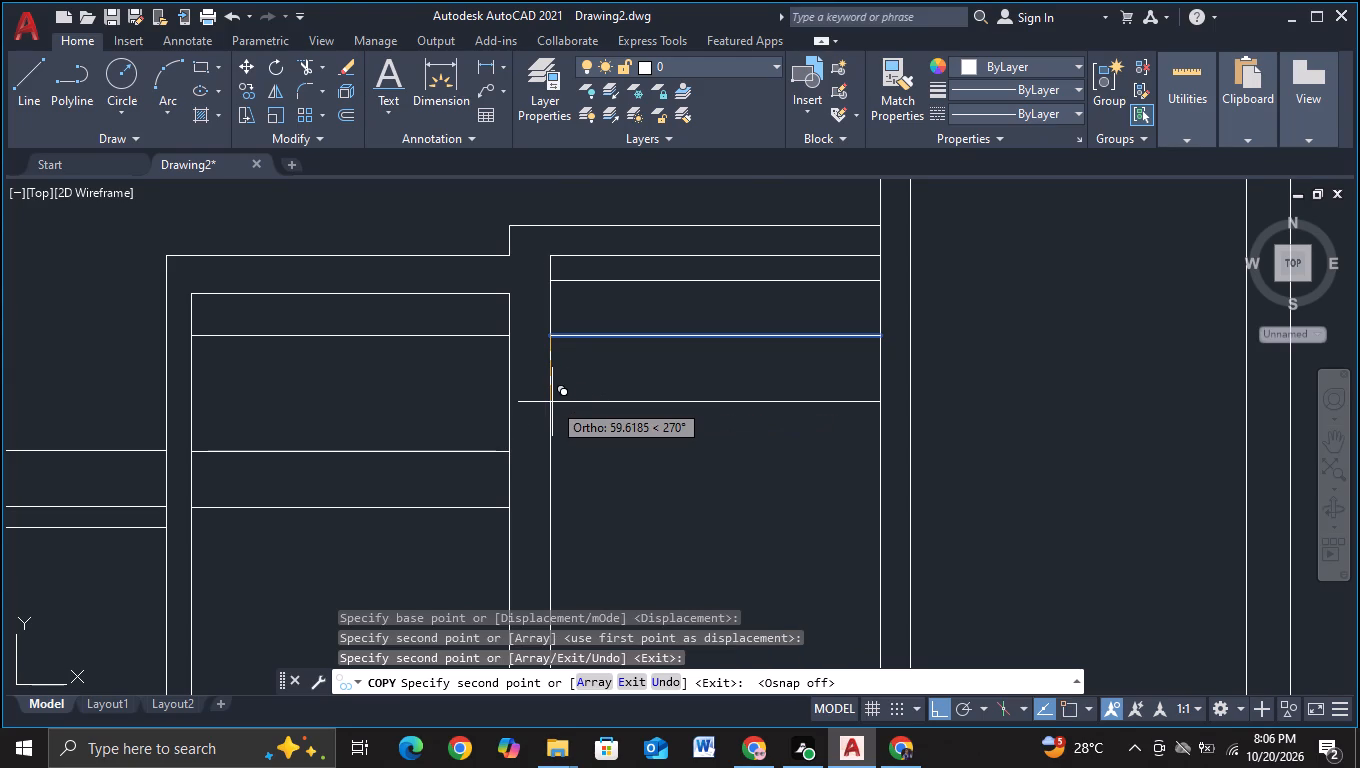
{"action": "left_click", "coordinate": [552, 402]}
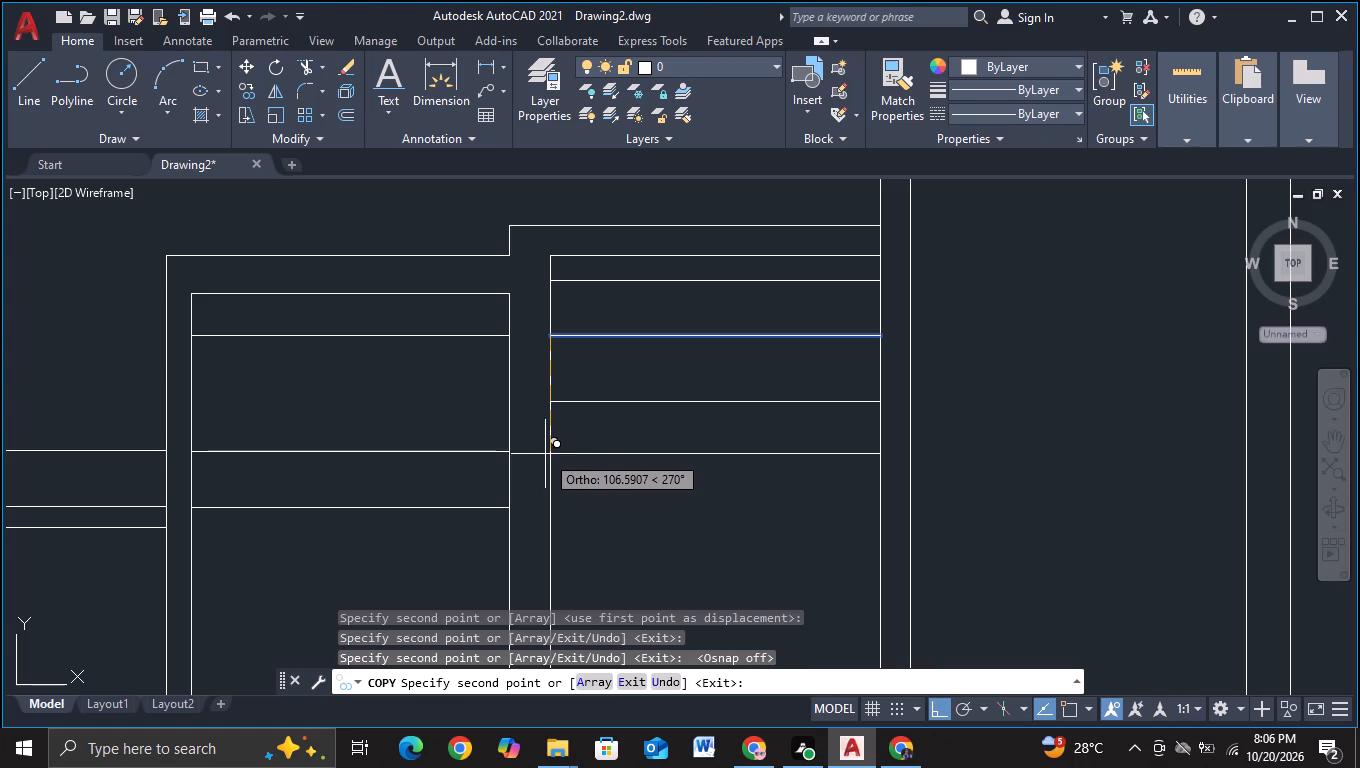
Place two more copies of the second frame's line in its opening, level with the first frame's two lower band lines.
{"action": "key", "text": "F3"}
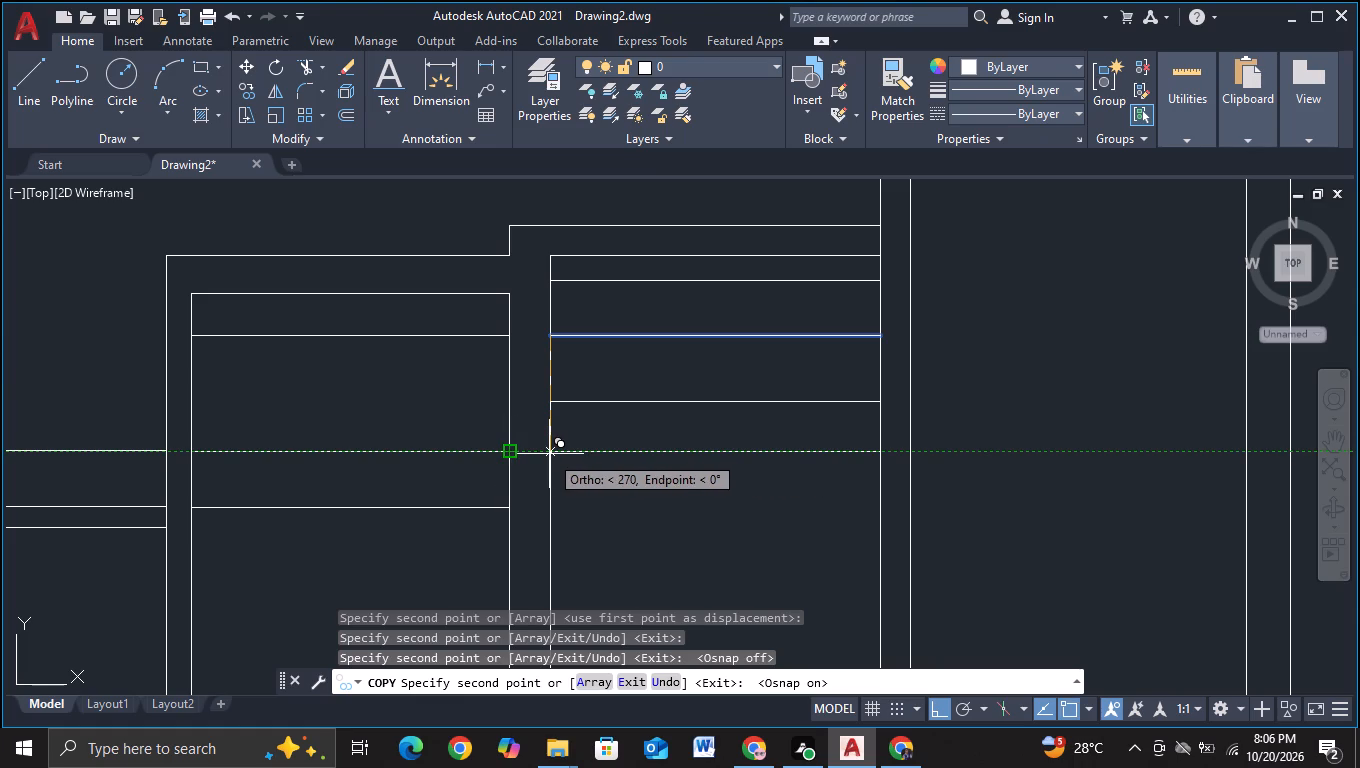
{"action": "left_click", "coordinate": [549, 454]}
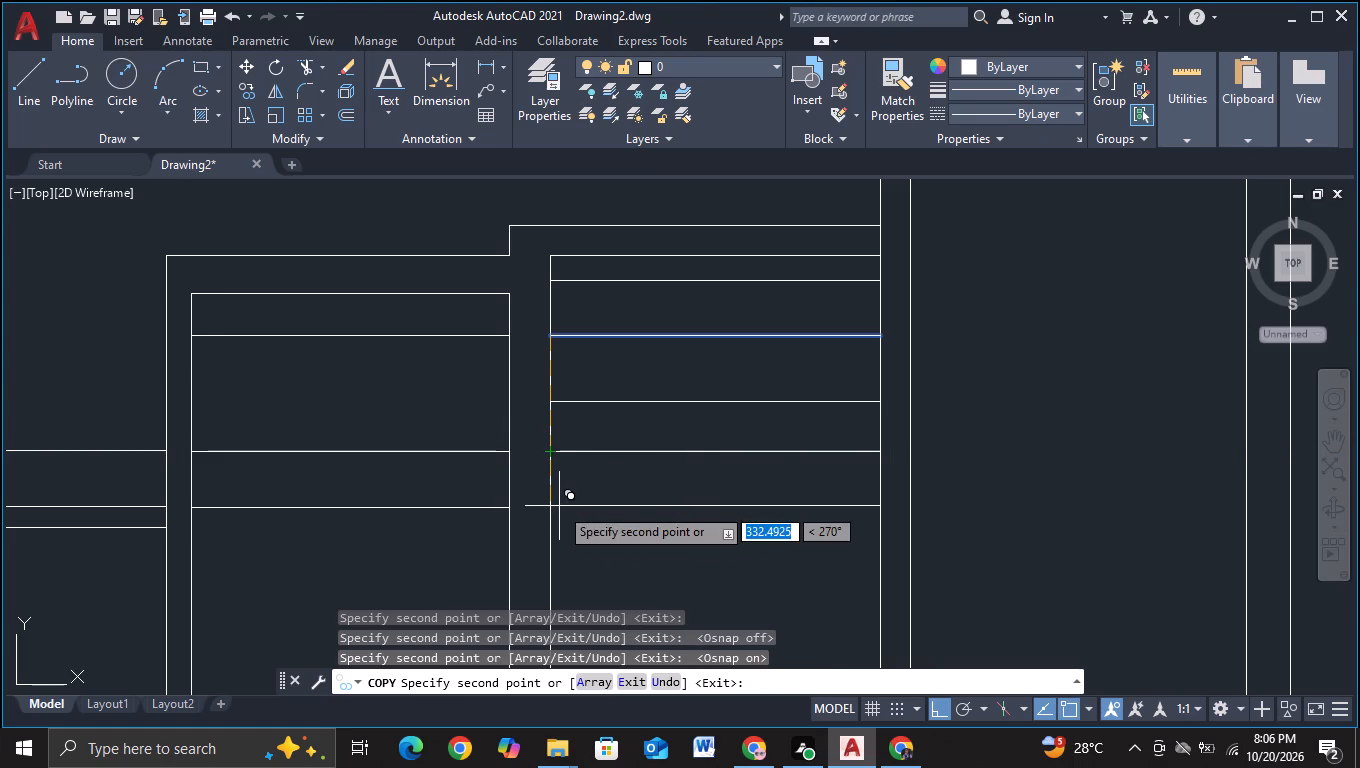
{"action": "left_click", "coordinate": [552, 509]}
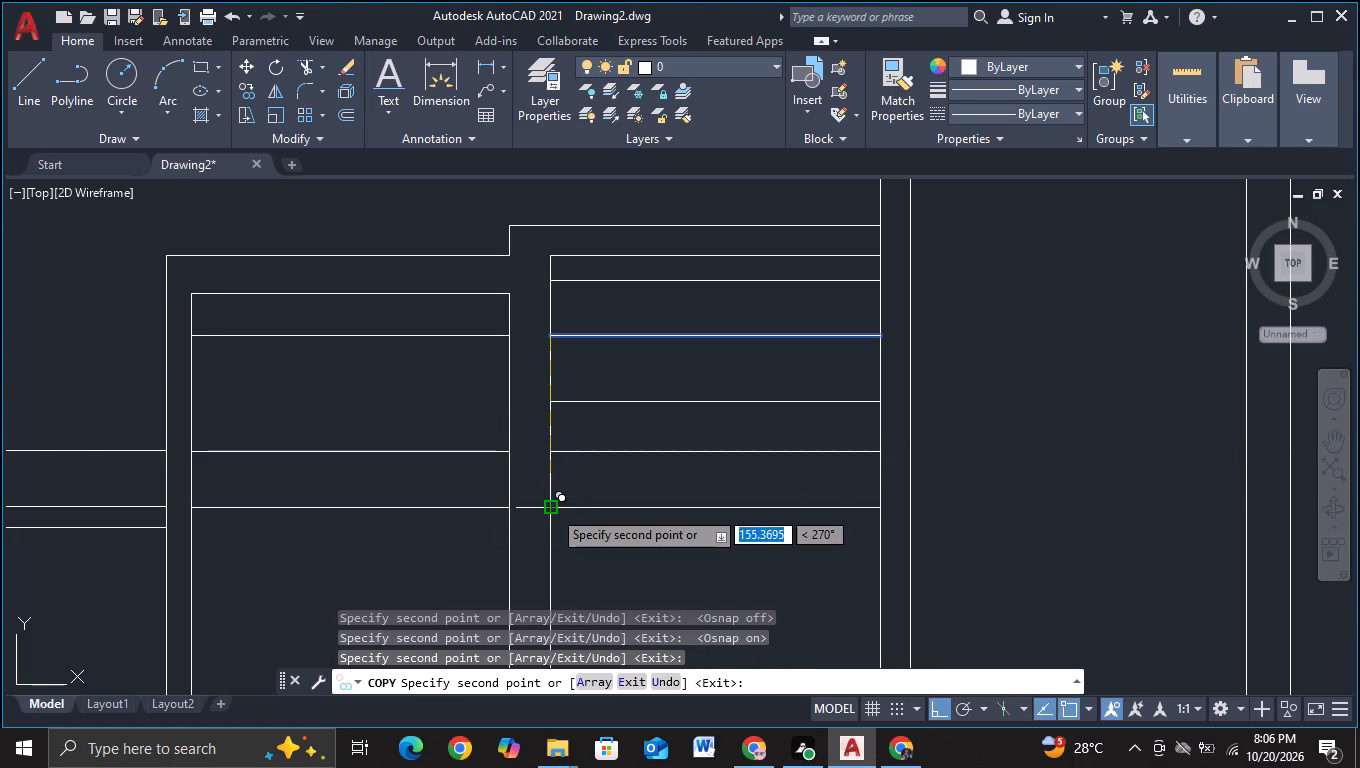
{"action": "scroll", "coordinate": [652, 547], "scroll_direction": "down", "scroll_amount": 1}
{"action": "middle_click_drag", "start_coordinate": [652, 547], "coordinate": [640, 442]}
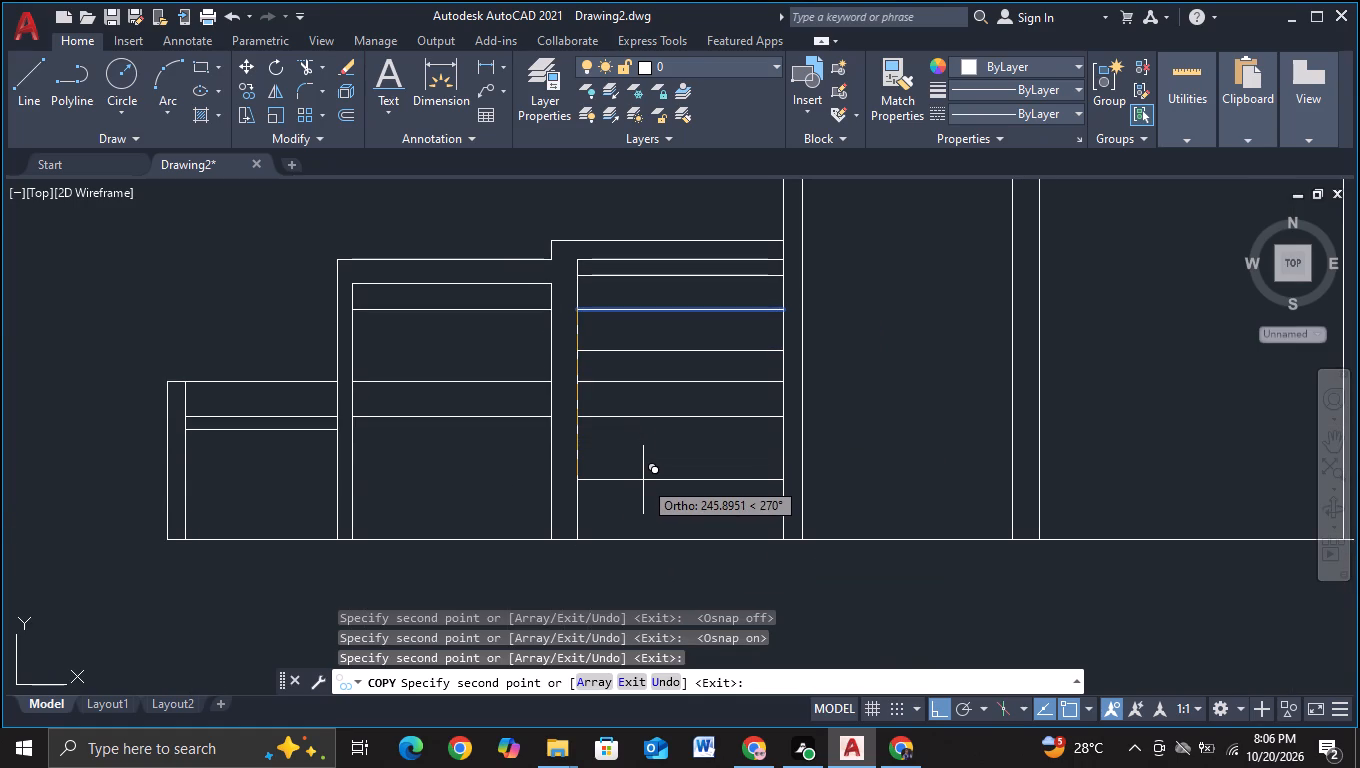
{"action": "key", "text": "Escape"}
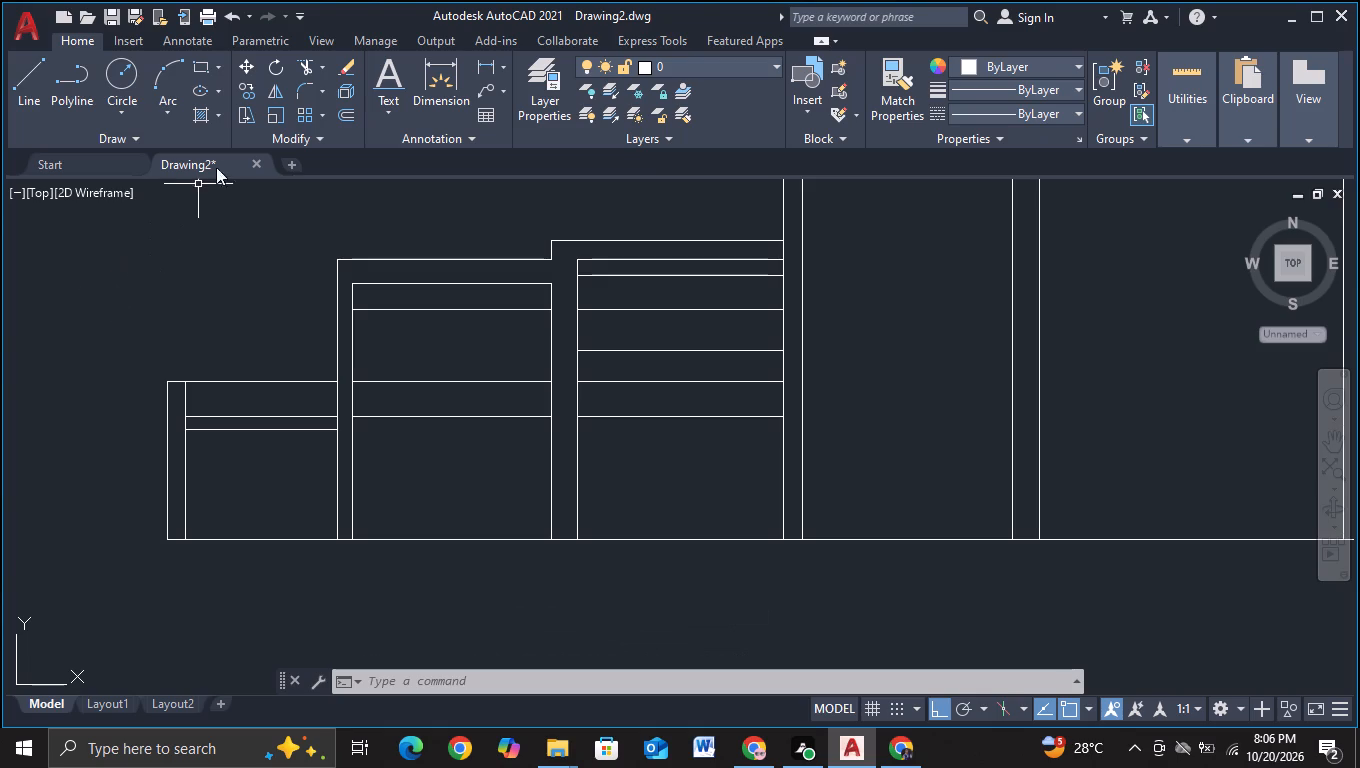
Trim away the band line in the second frame's opening that sits just above the two lower band lines.
{"action": "left_click", "coordinate": [310, 68]}
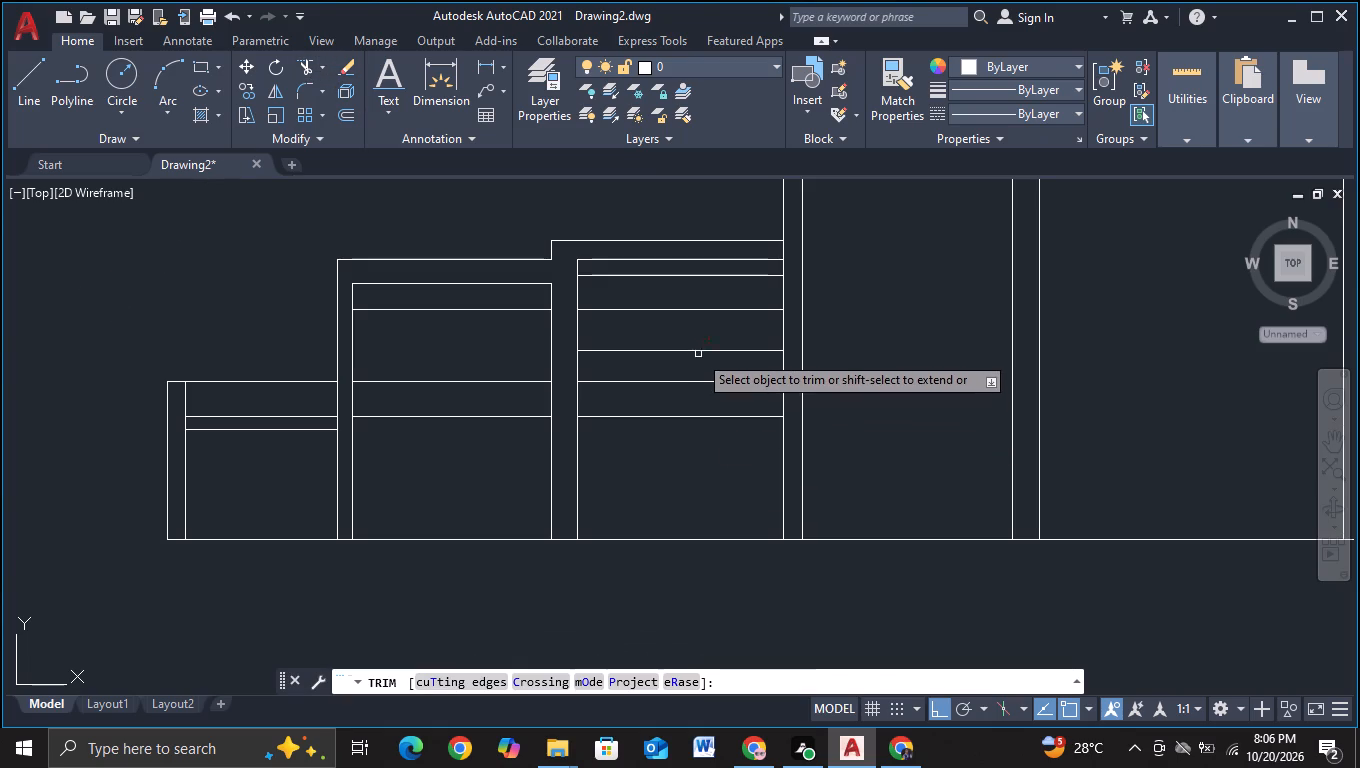
{"action": "left_click", "coordinate": [698, 349]}
{"action": "middle_click_drag", "start_coordinate": [623, 504], "coordinate": [594, 477]}
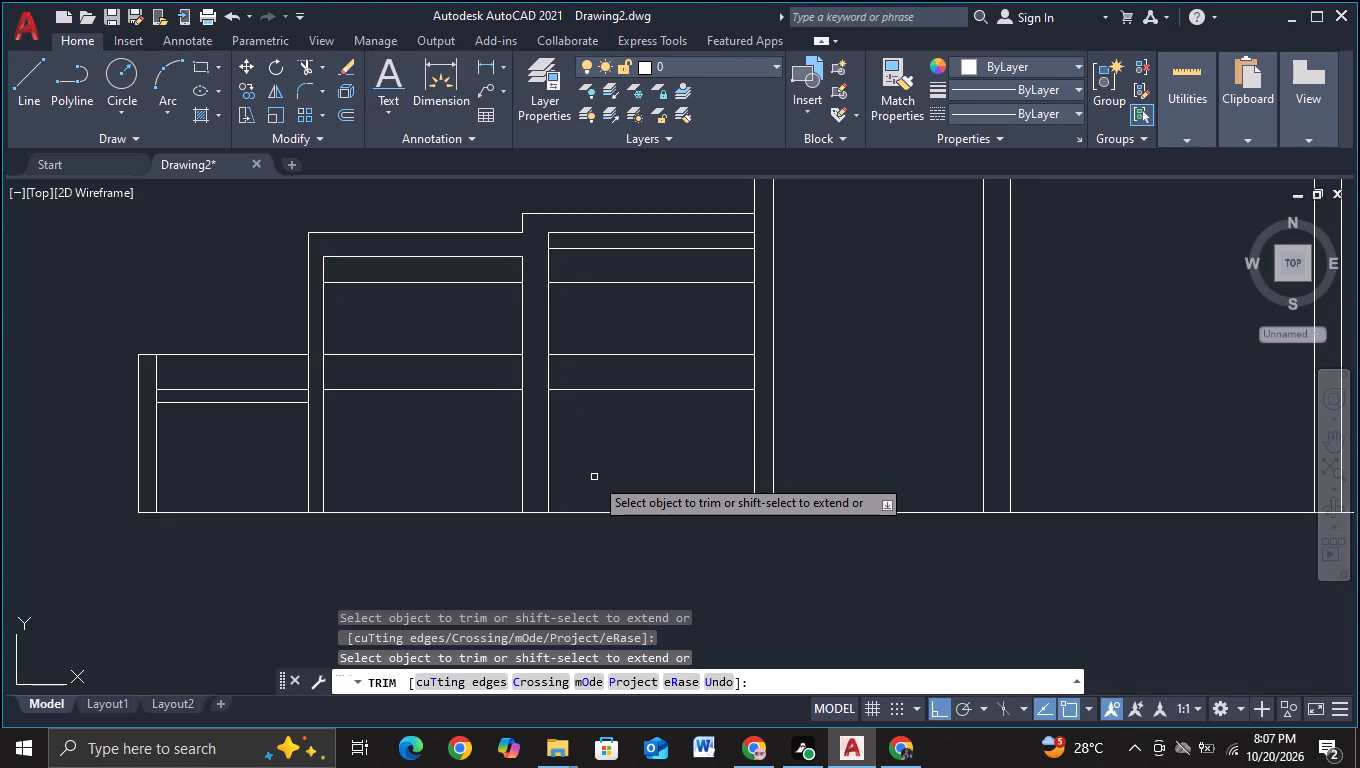
{"action": "middle_click_drag", "start_coordinate": [608, 473], "coordinate": [583, 518]}
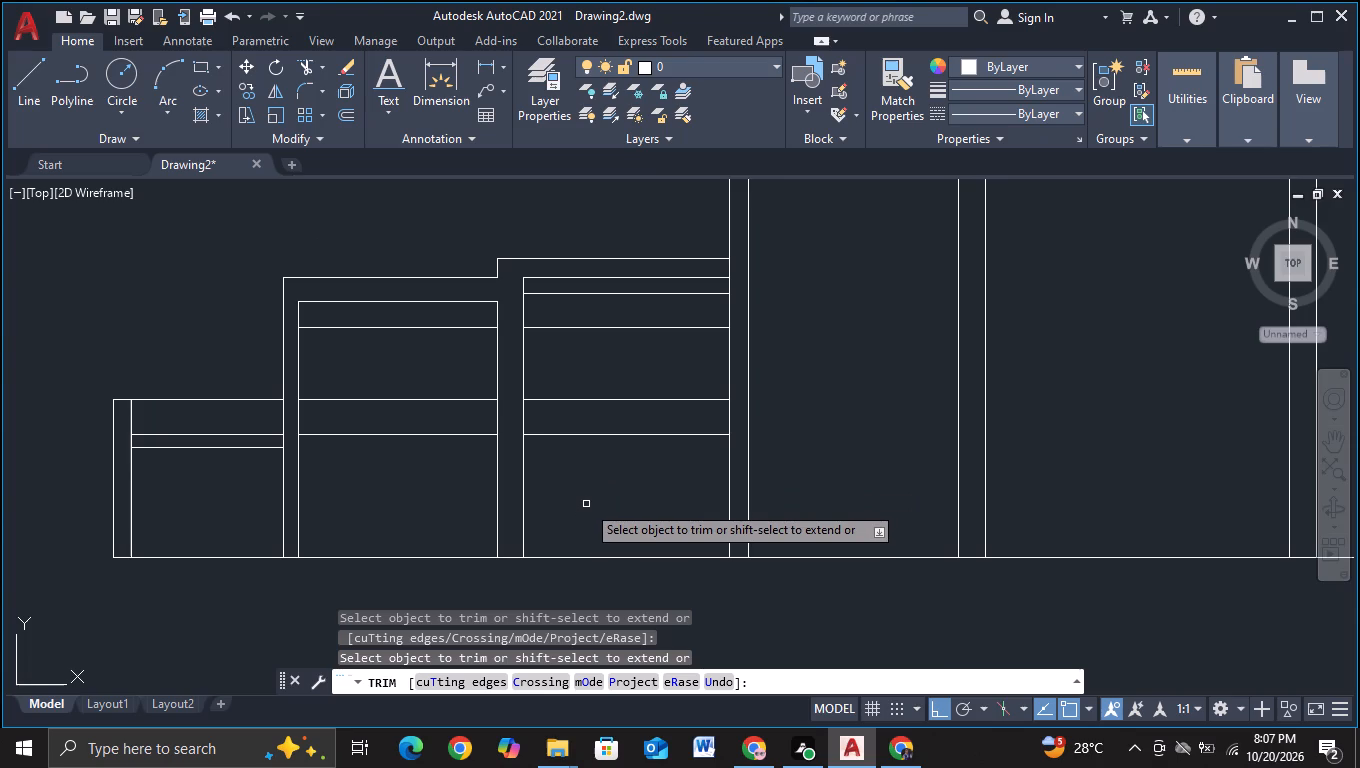
{"action": "key", "text": "Escape"}
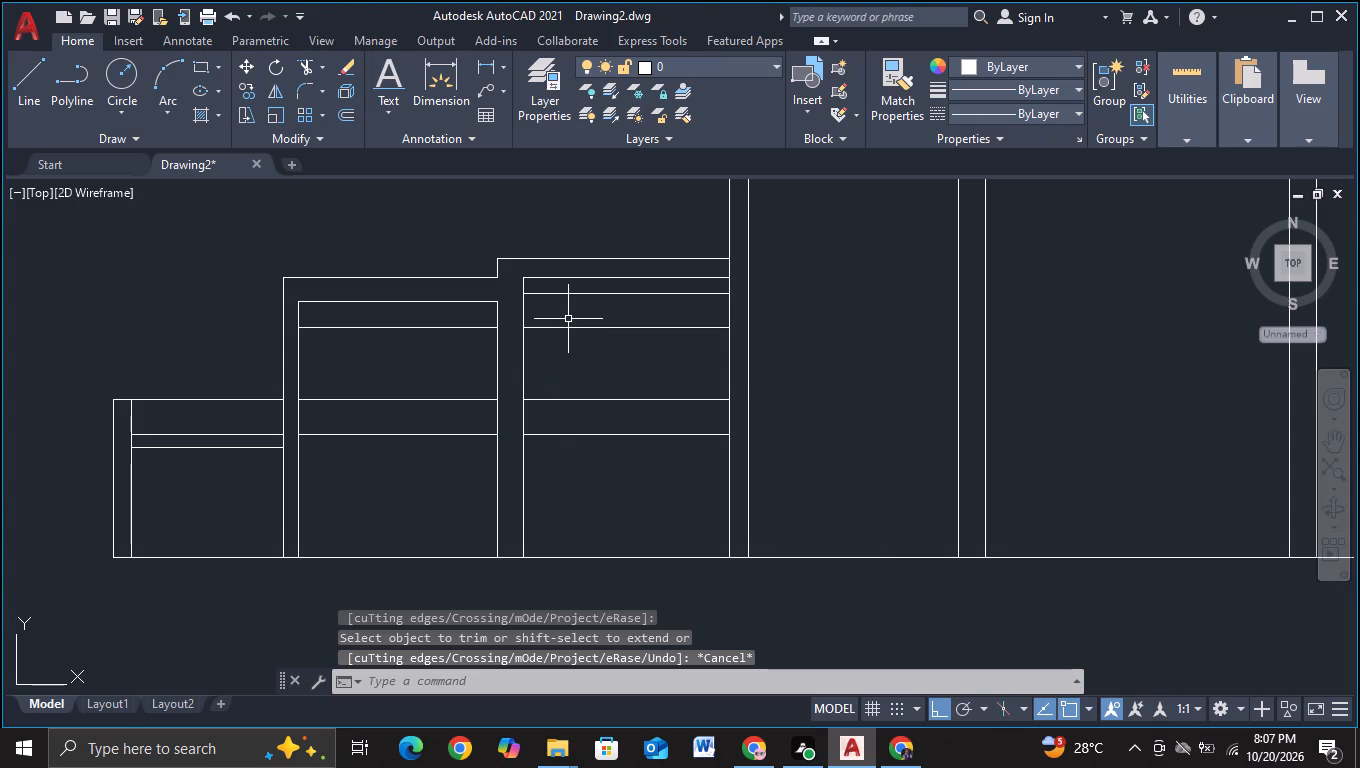
Move the second frame's middle band line about 19 units straight down, with object snap off.
{"action": "left_click", "coordinate": [566, 329]}
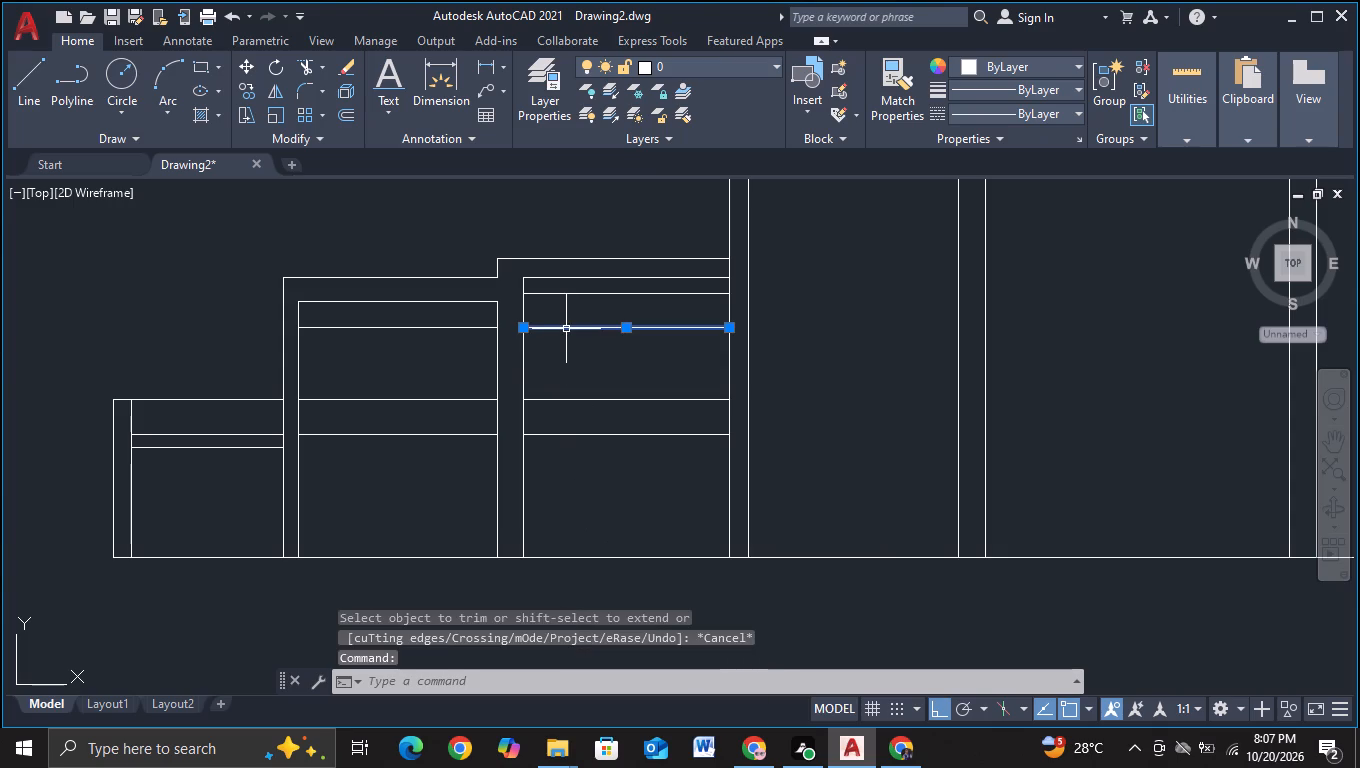
{"action": "key", "text": "m"}
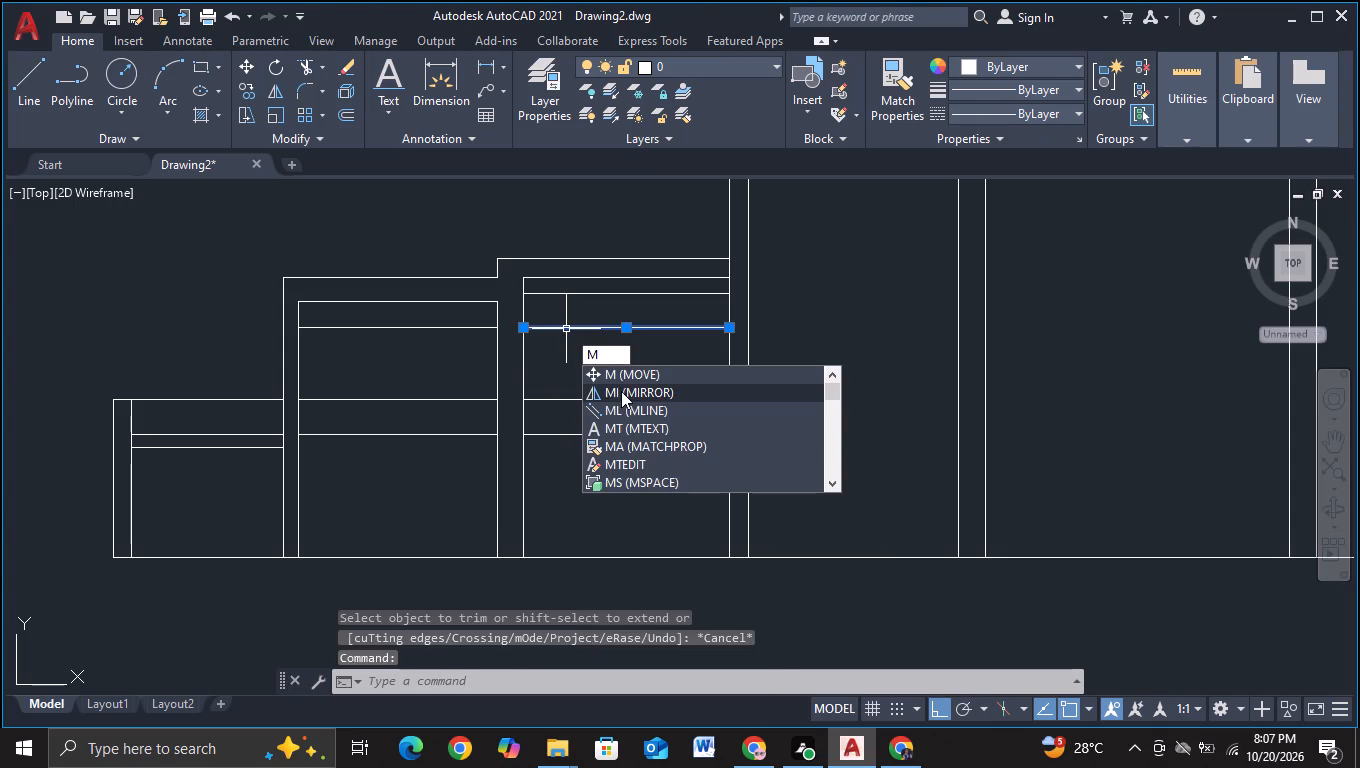
{"action": "left_click", "coordinate": [624, 380]}
{"action": "left_click", "coordinate": [607, 332]}
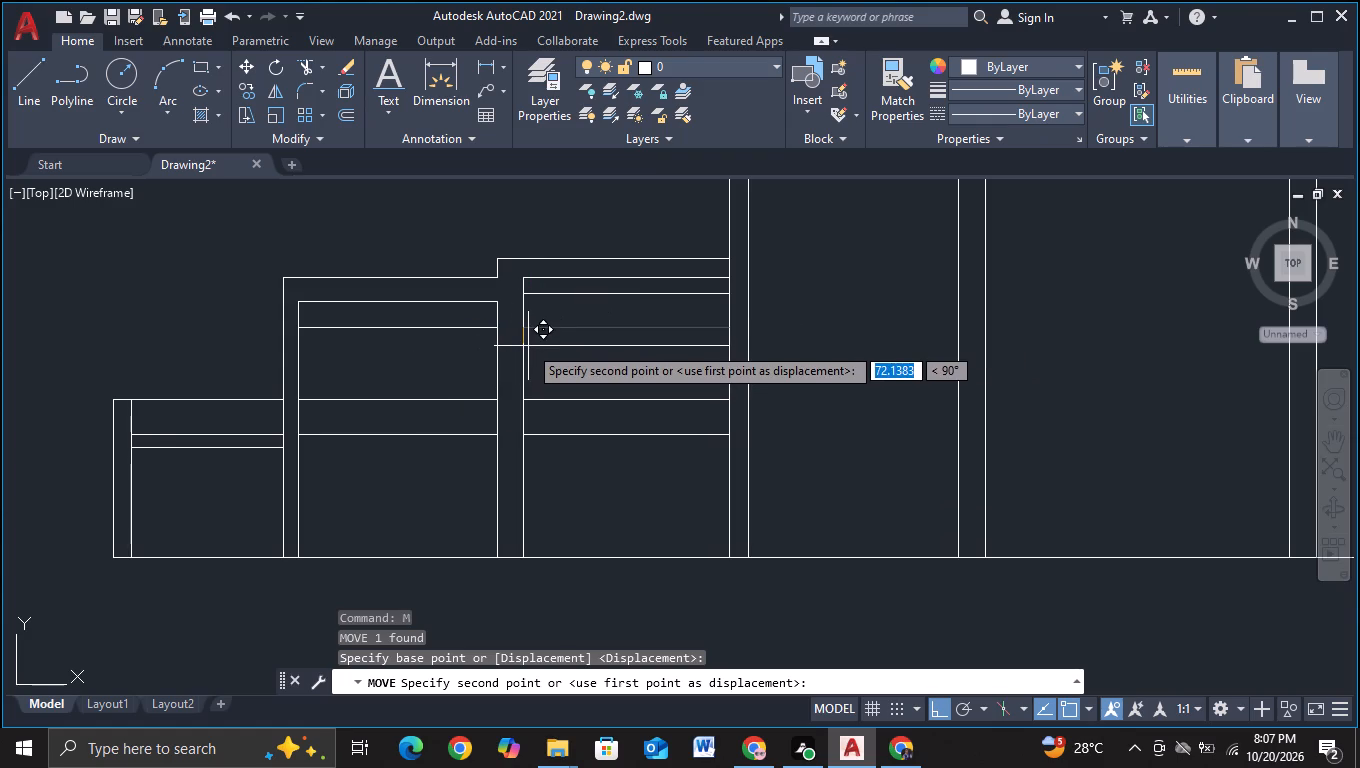
{"action": "scroll", "coordinate": [528, 340], "scroll_direction": "up", "scroll_amount": 1}
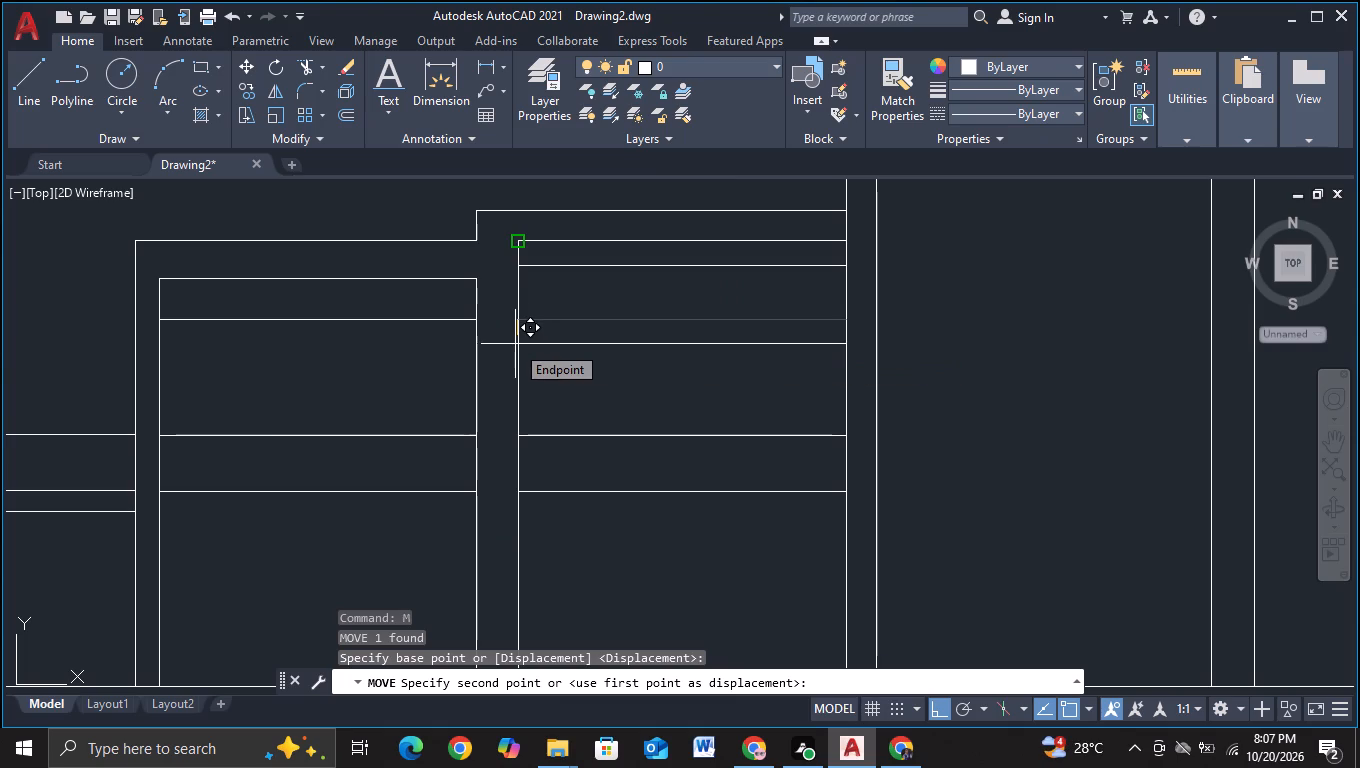
{"action": "key", "text": "F3"}
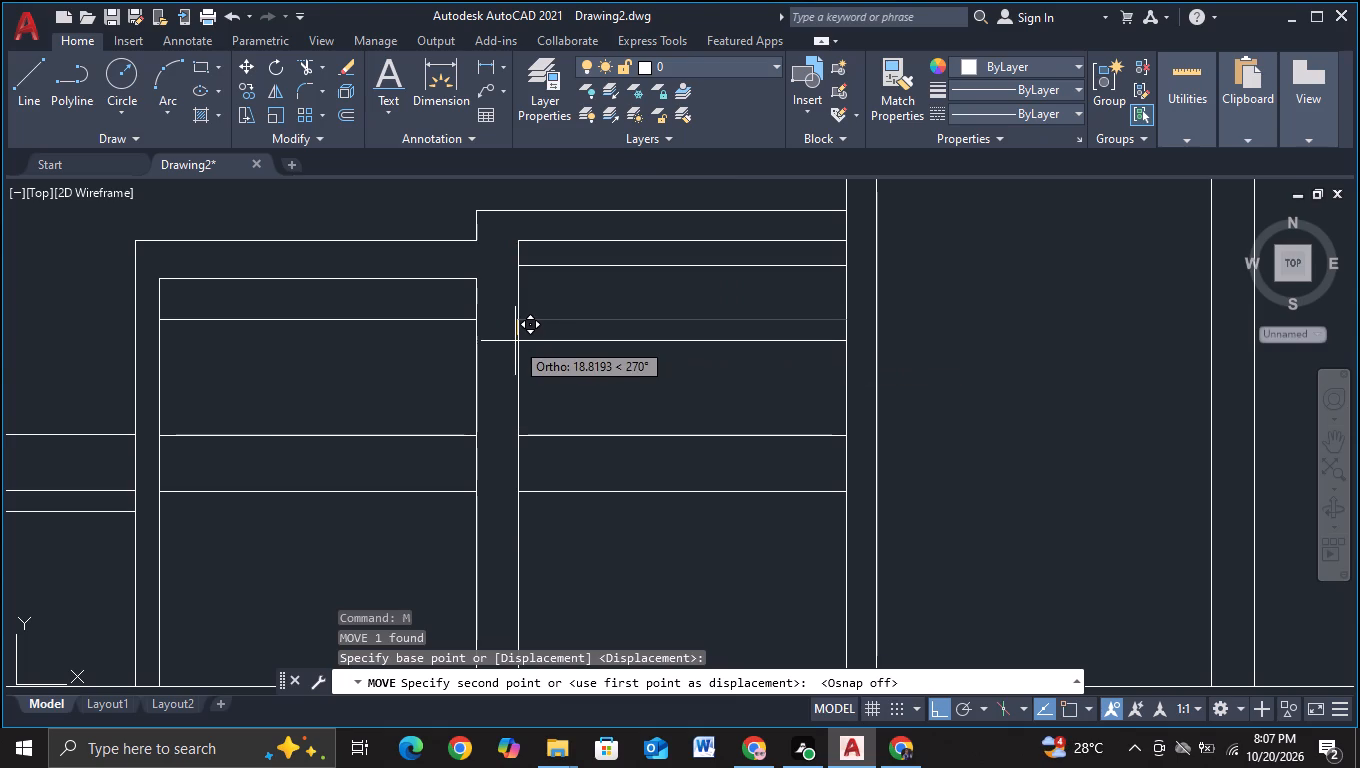
{"action": "left_click", "coordinate": [515, 341]}
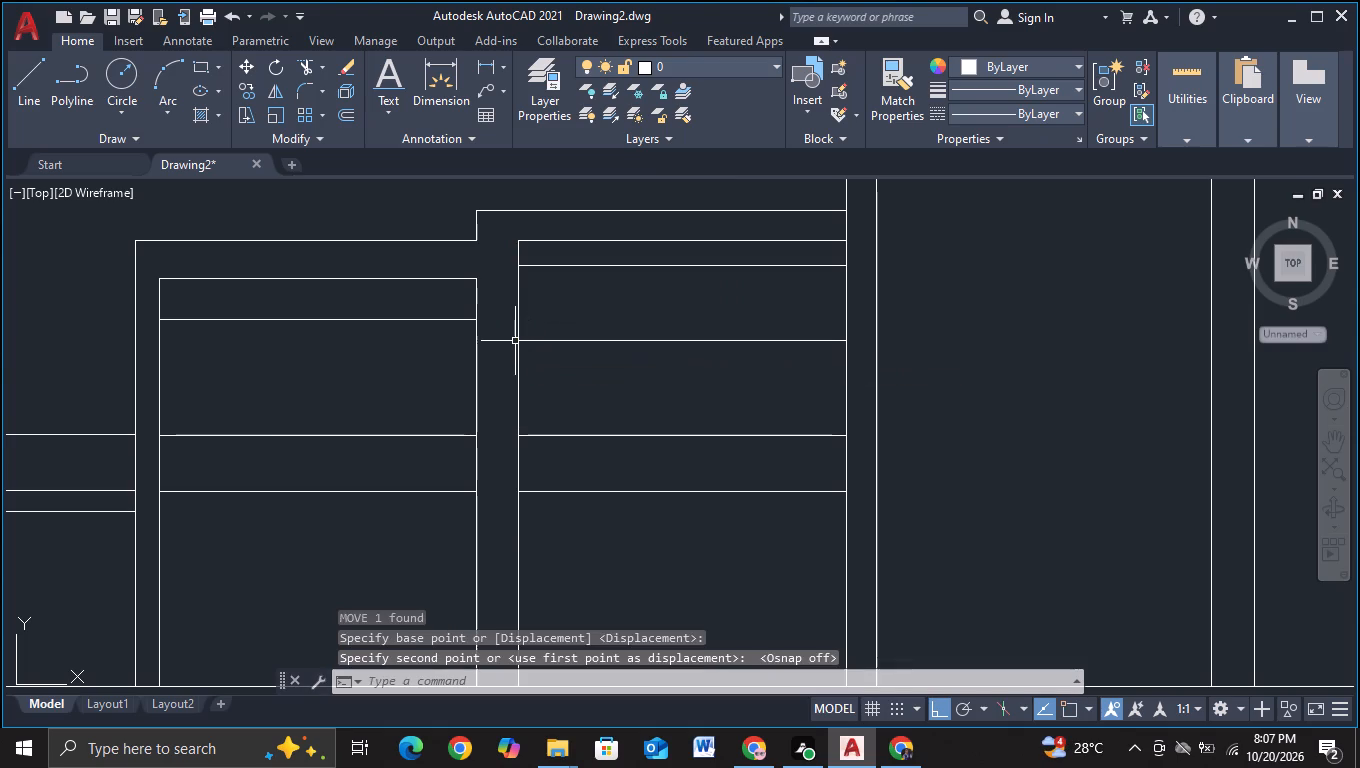
{"action": "key", "text": "Escape"}
Move the first frame's highest band line slightly straight down toward the level of the second frame's middle band line.
{"action": "scroll", "coordinate": [456, 353], "scroll_direction": "down", "scroll_amount": 1}
{"action": "middle_click_drag", "start_coordinate": [442, 355], "coordinate": [521, 345]}
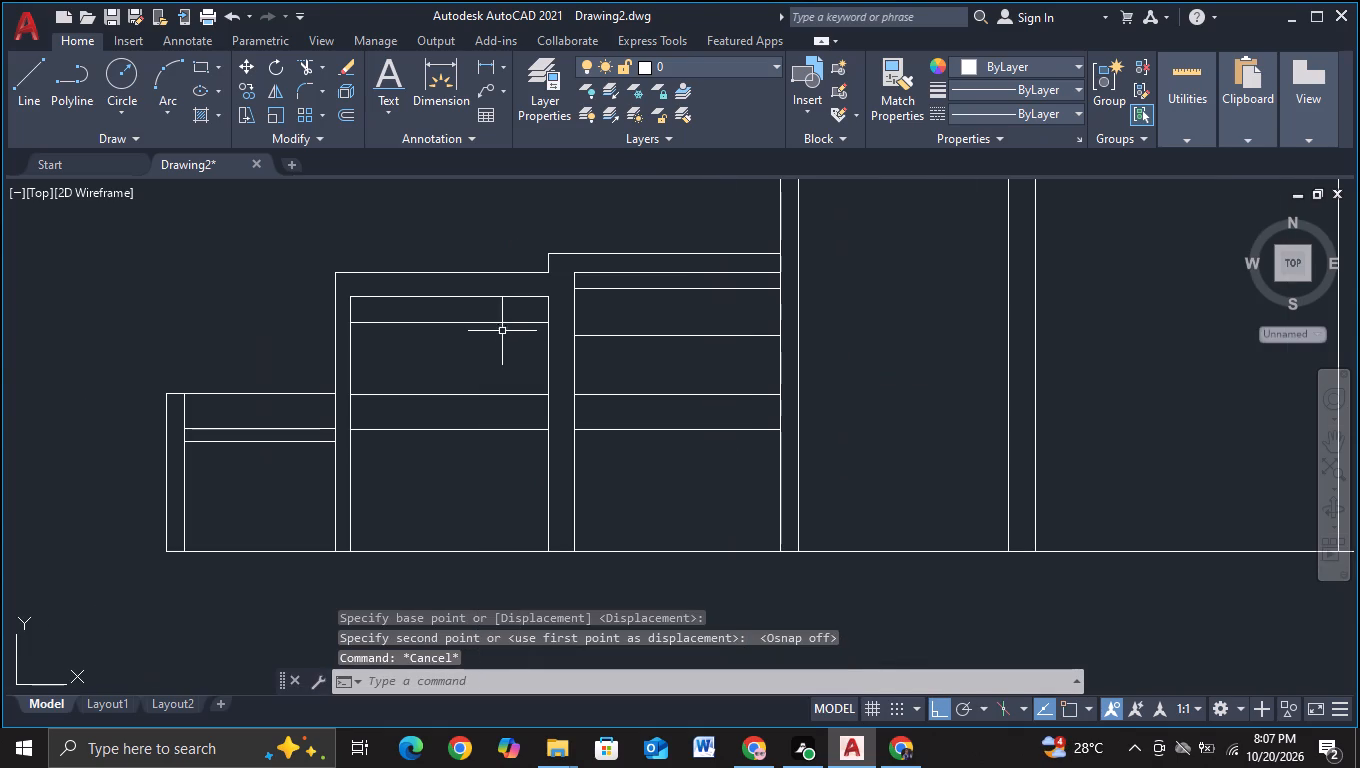
{"action": "scroll", "coordinate": [511, 379], "scroll_direction": "down", "scroll_amount": 1}
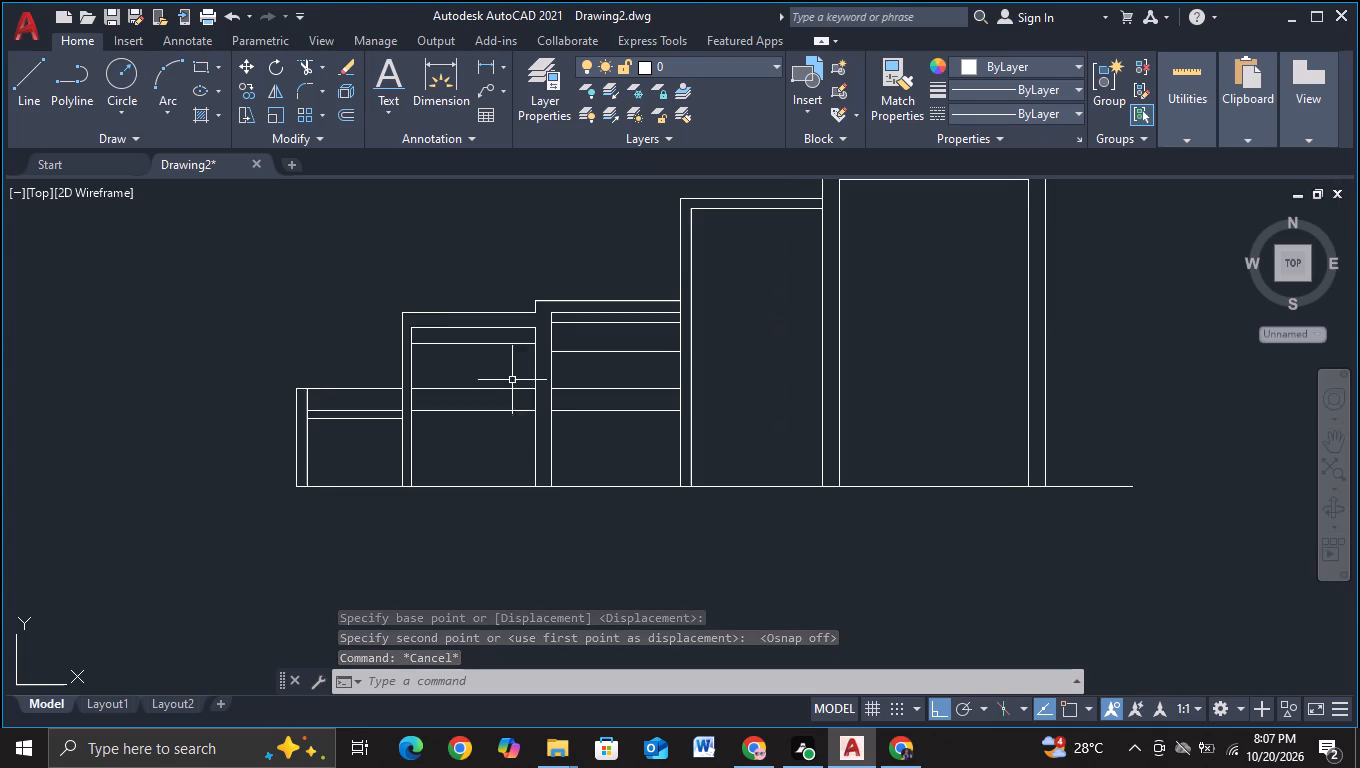
{"action": "middle_click_drag", "start_coordinate": [576, 469], "coordinate": [347, 475]}
{"action": "middle_click_drag", "start_coordinate": [559, 431], "coordinate": [564, 472]}
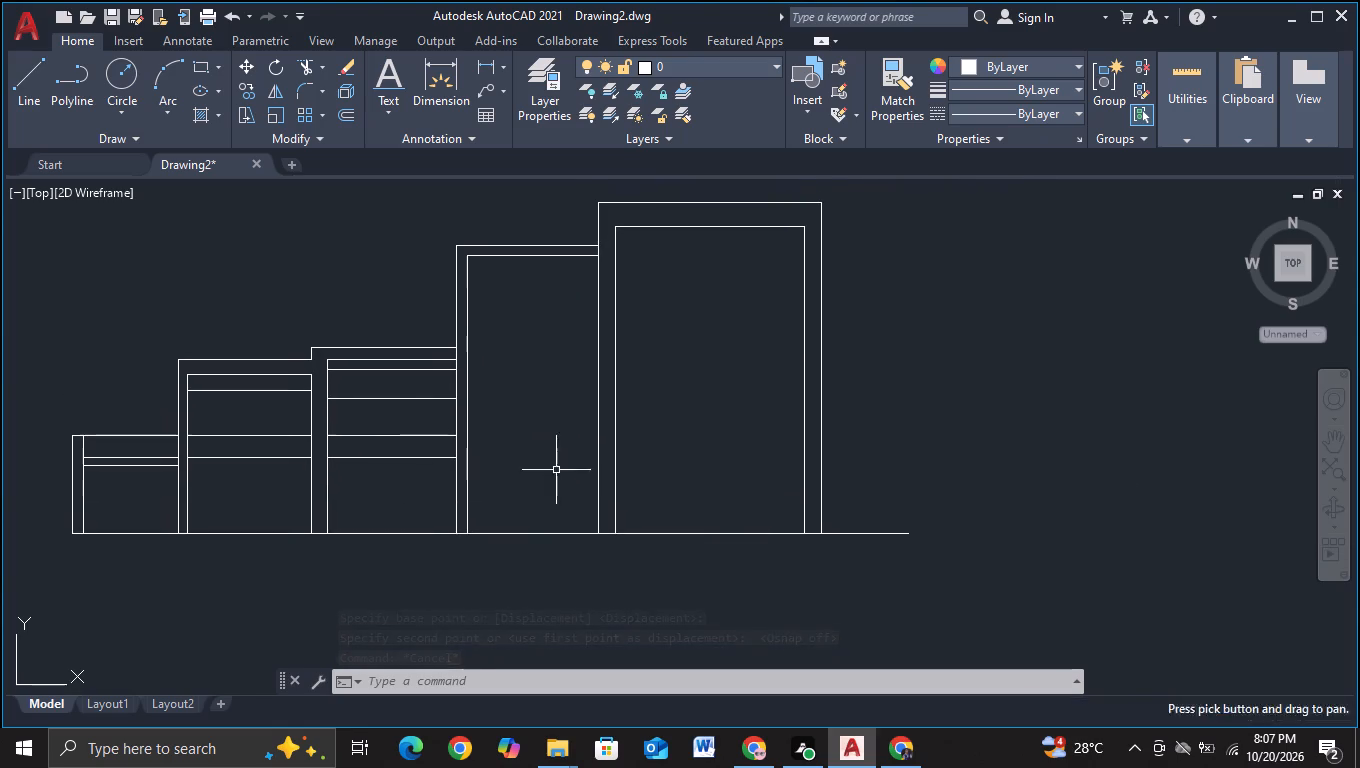
{"action": "left_click", "coordinate": [292, 392]}
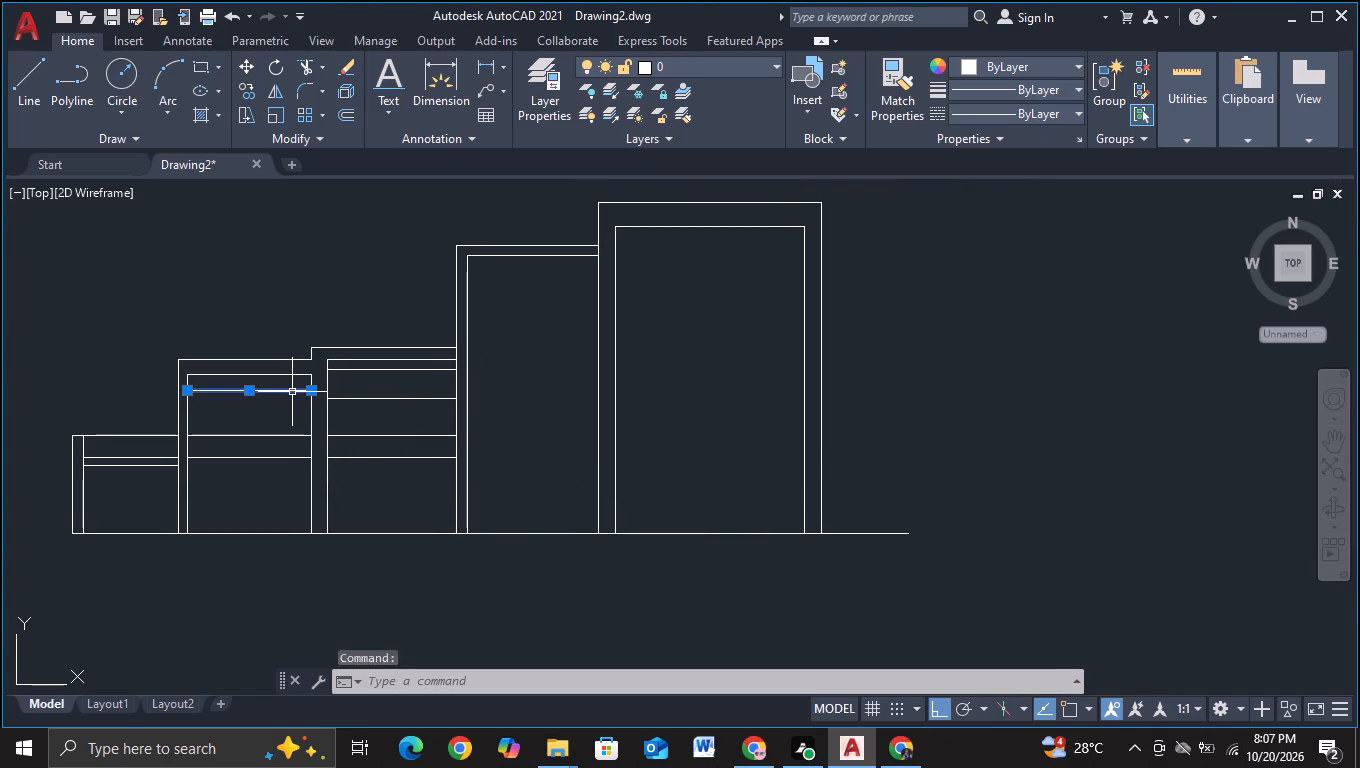
{"action": "key", "text": "m"}
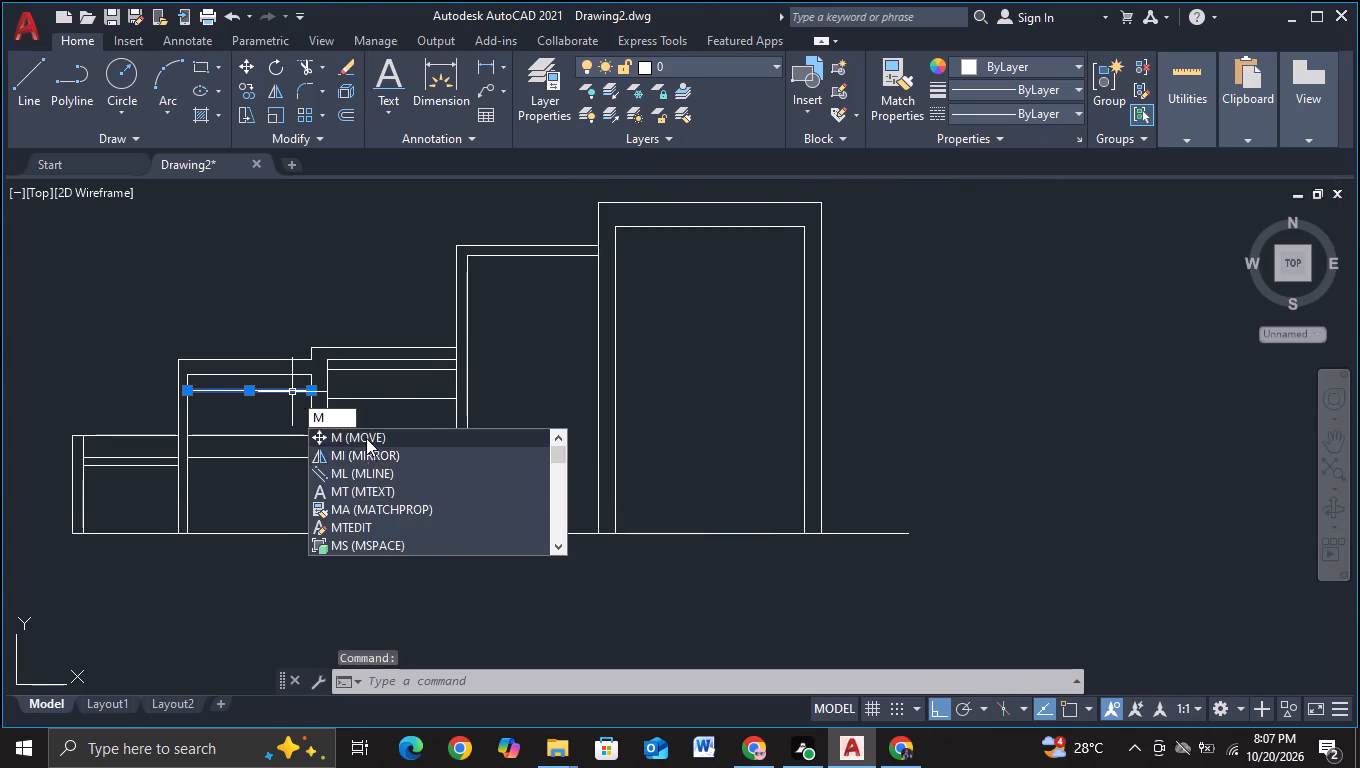
{"action": "left_click", "coordinate": [366, 437]}
{"action": "left_click", "coordinate": [279, 394]}
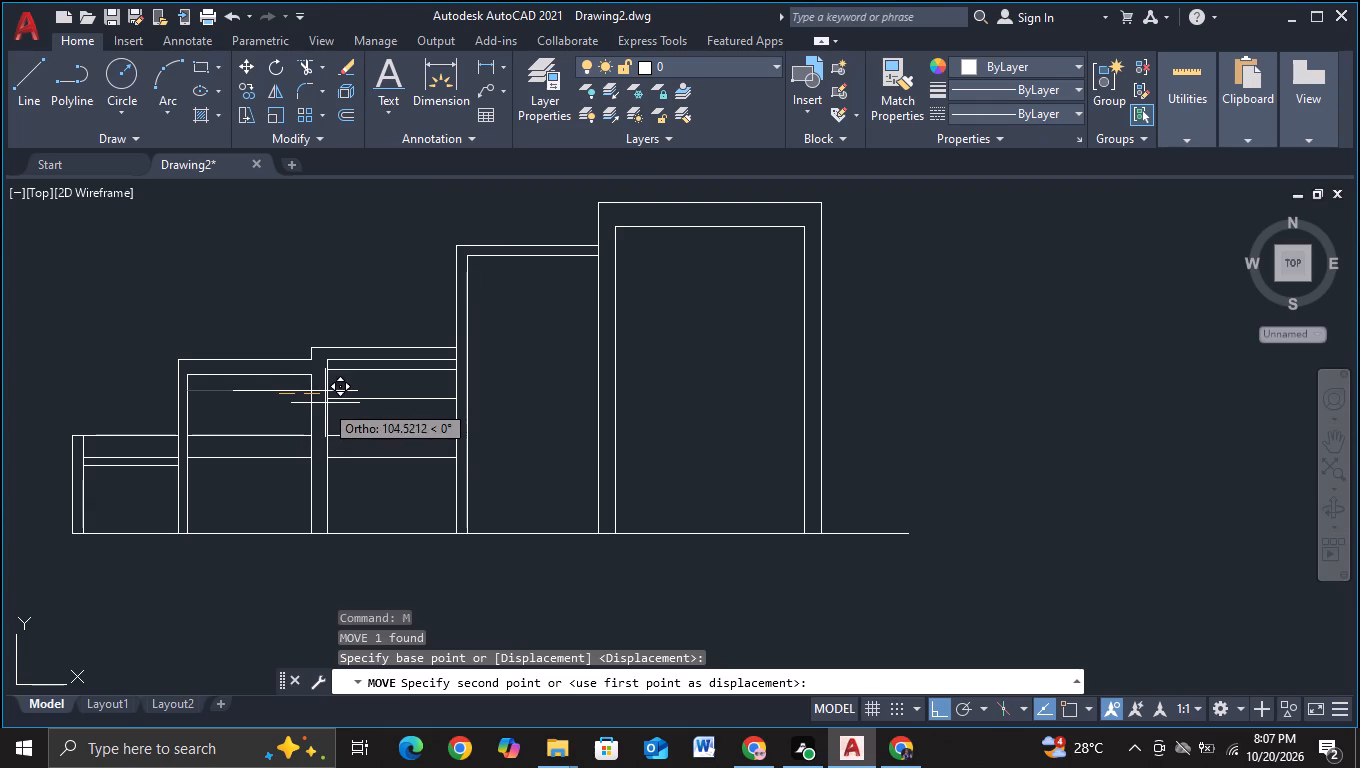
{"action": "key", "text": "F3"}
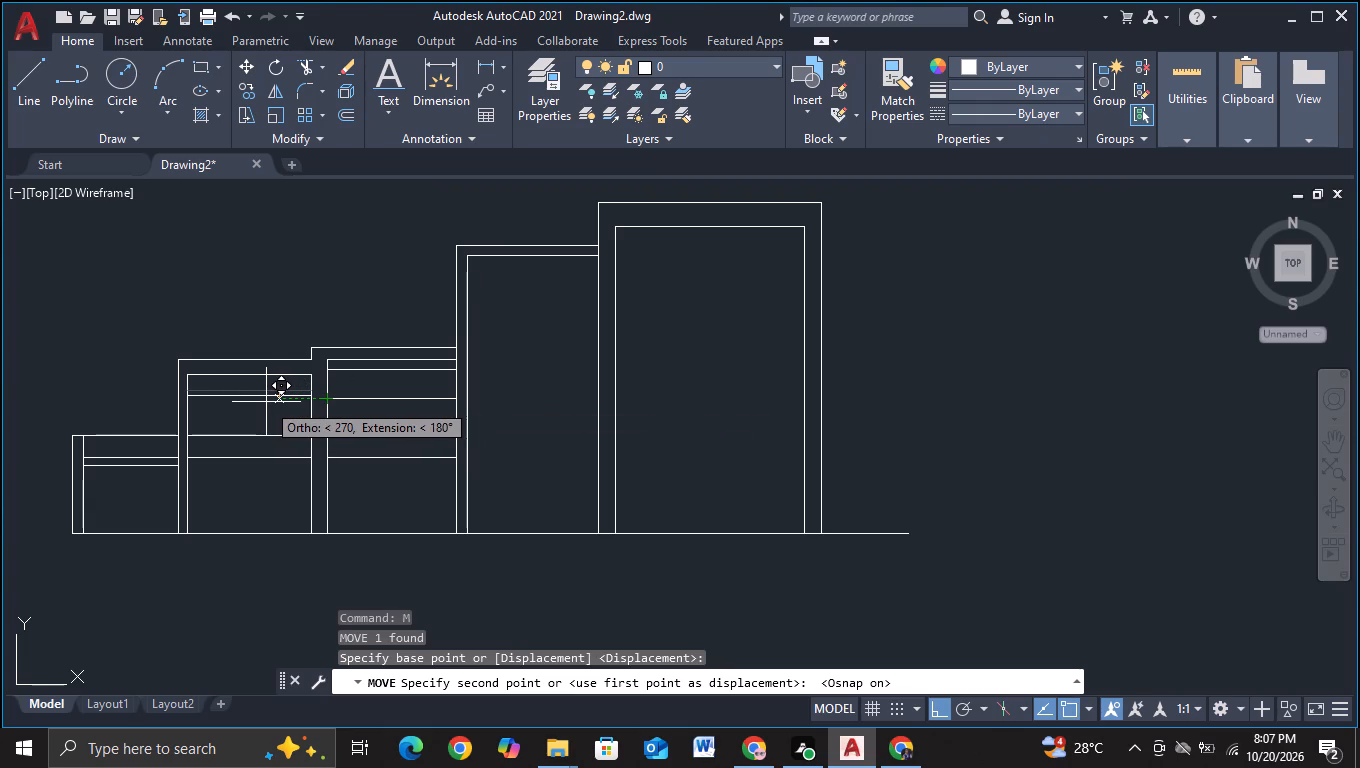
{"action": "left_click", "coordinate": [263, 402]}
{"action": "scroll", "coordinate": [436, 418], "scroll_direction": "down", "scroll_amount": 1}
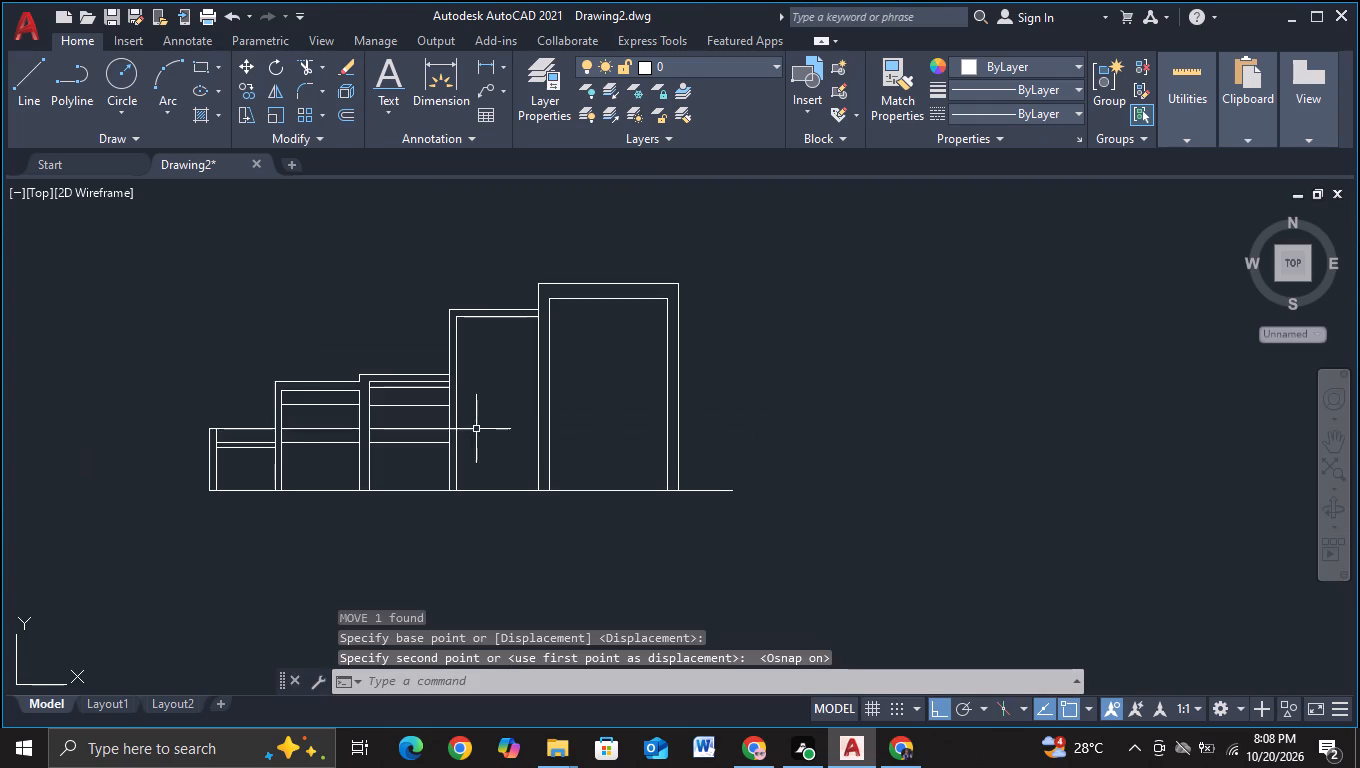
{"action": "middle_click_drag", "start_coordinate": [492, 444], "coordinate": [417, 401]}
{"action": "key", "text": "Escape"}
Draw a horizontal line below the lowest band lines, from inside the first frame's left leg to past the second frame's right leg.
{"action": "middle_click_drag", "start_coordinate": [447, 519], "coordinate": [422, 486]}
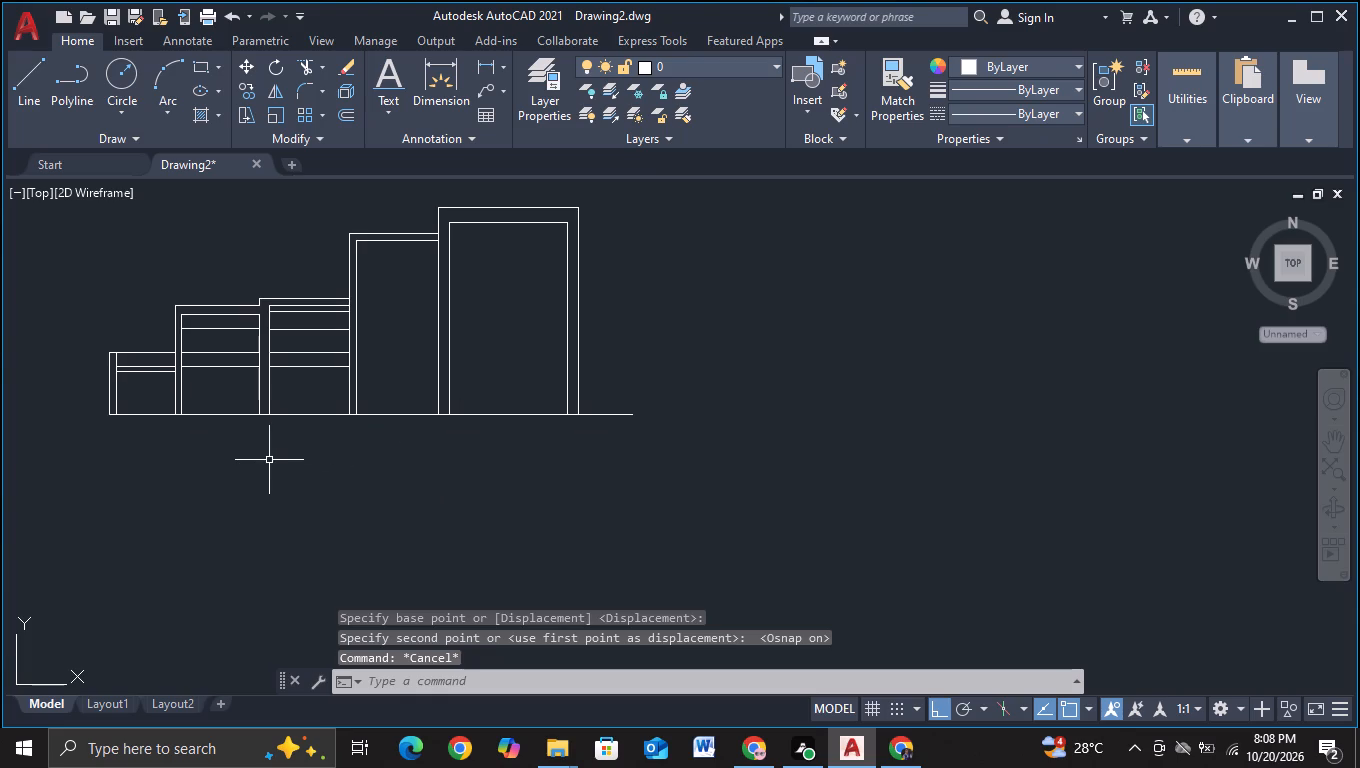
{"action": "left_click", "coordinate": [37, 119]}
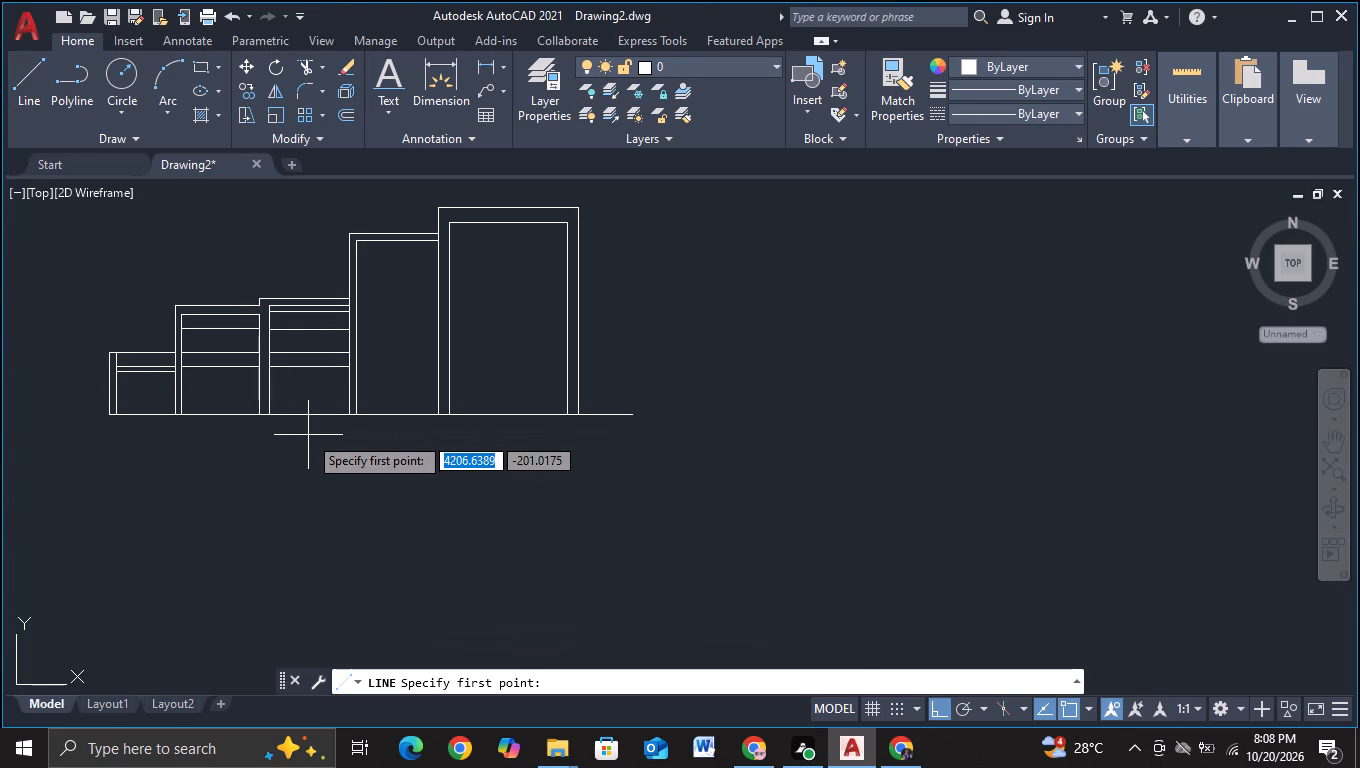
{"action": "scroll", "coordinate": [308, 435], "scroll_direction": "up", "scroll_amount": 1}
{"action": "middle_click_drag", "start_coordinate": [300, 441], "coordinate": [398, 463]}
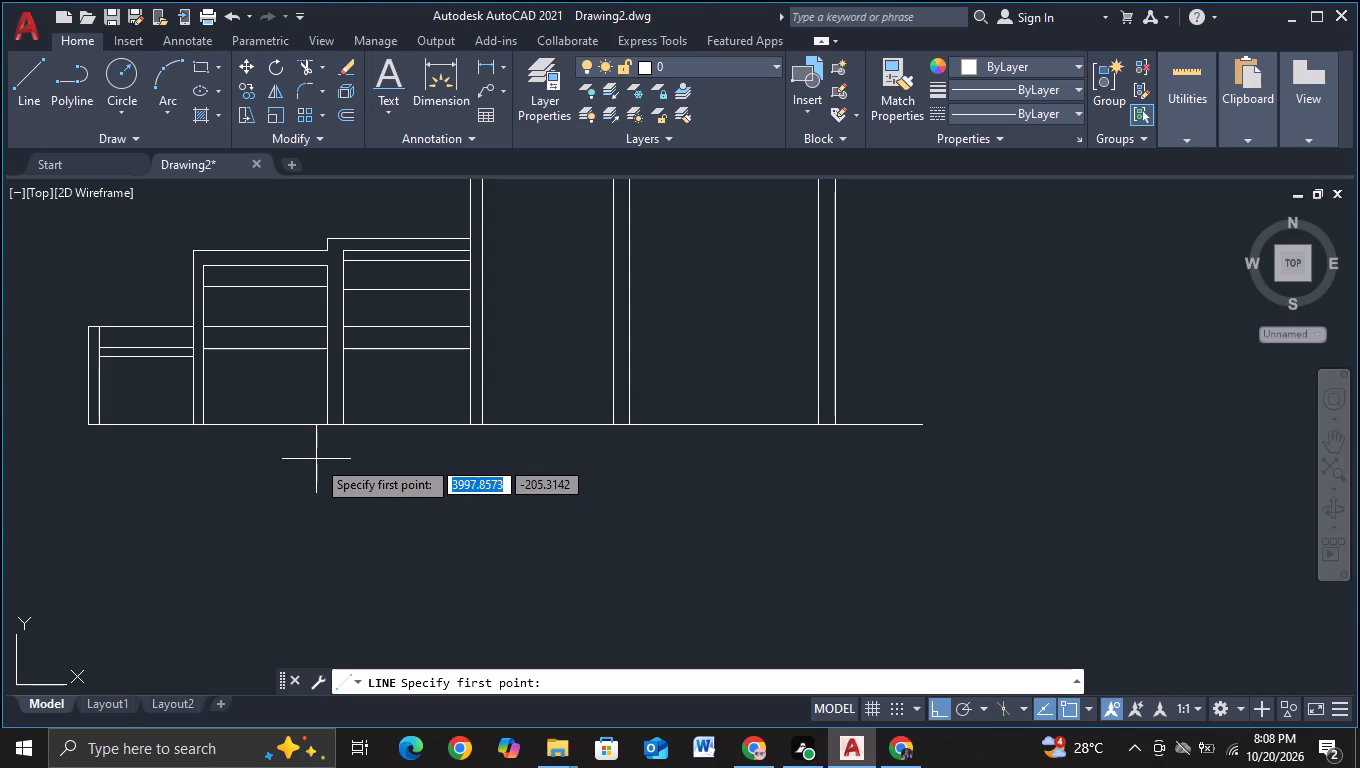
{"action": "middle_click_drag", "start_coordinate": [315, 460], "coordinate": [411, 477]}
{"action": "scroll", "coordinate": [411, 477], "scroll_direction": "up", "scroll_amount": 1}
{"action": "middle_click_drag", "start_coordinate": [342, 474], "coordinate": [418, 520]}
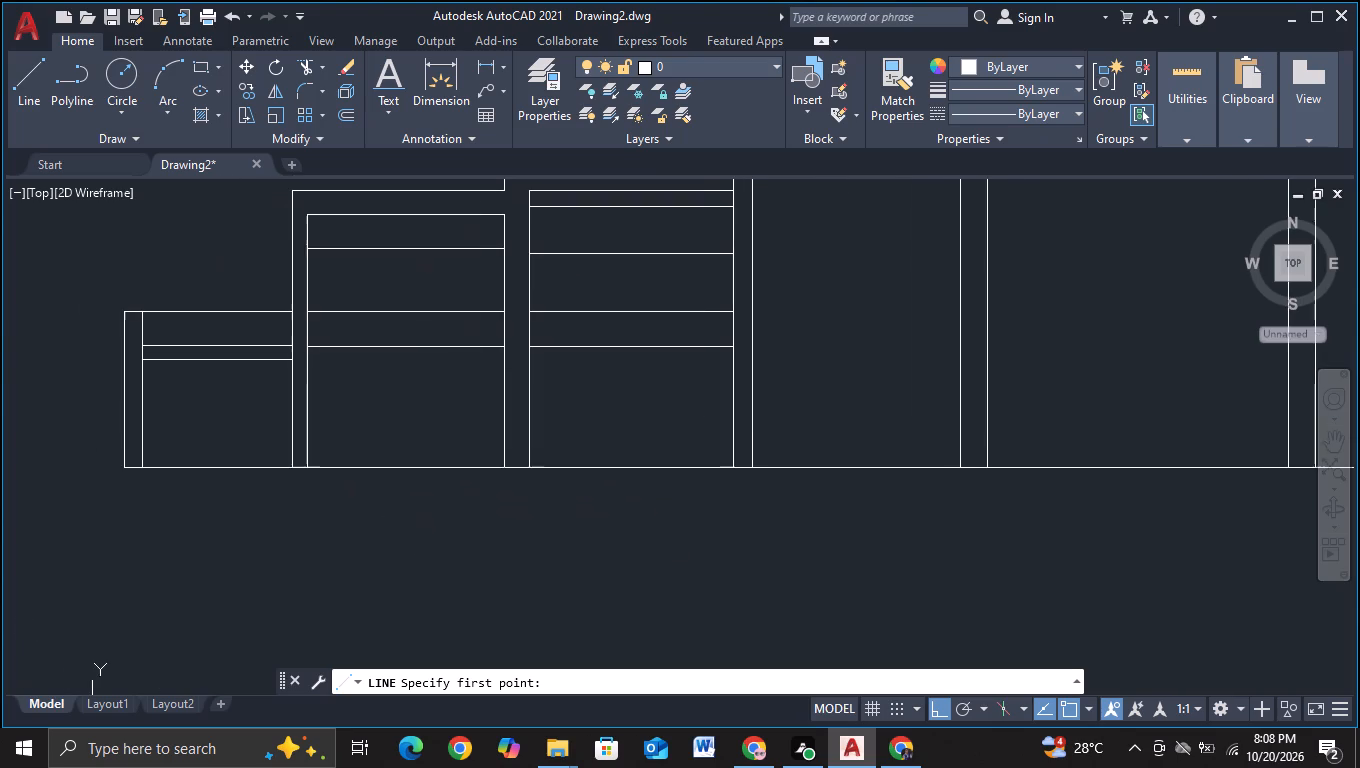
{"action": "scroll", "coordinate": [339, 435], "scroll_direction": "up", "scroll_amount": 1}
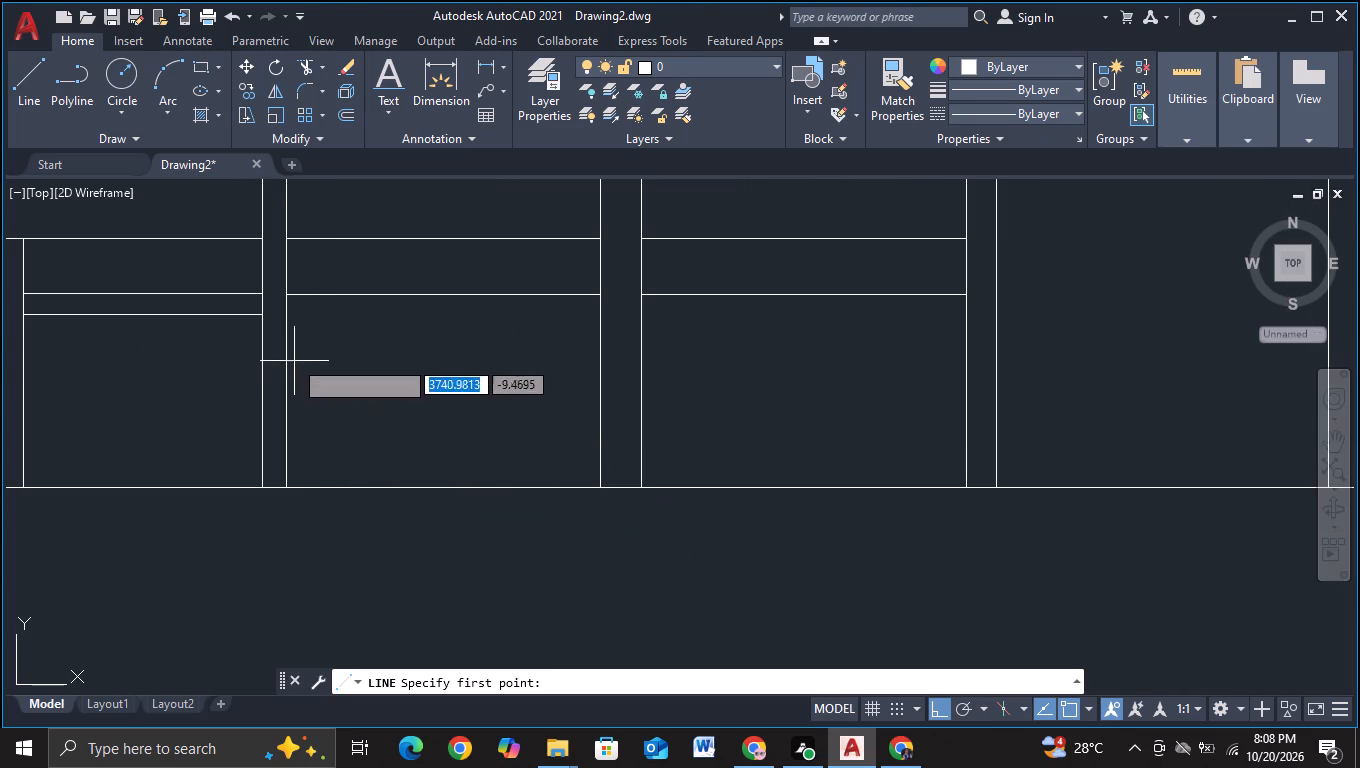
{"action": "left_click", "coordinate": [275, 336]}
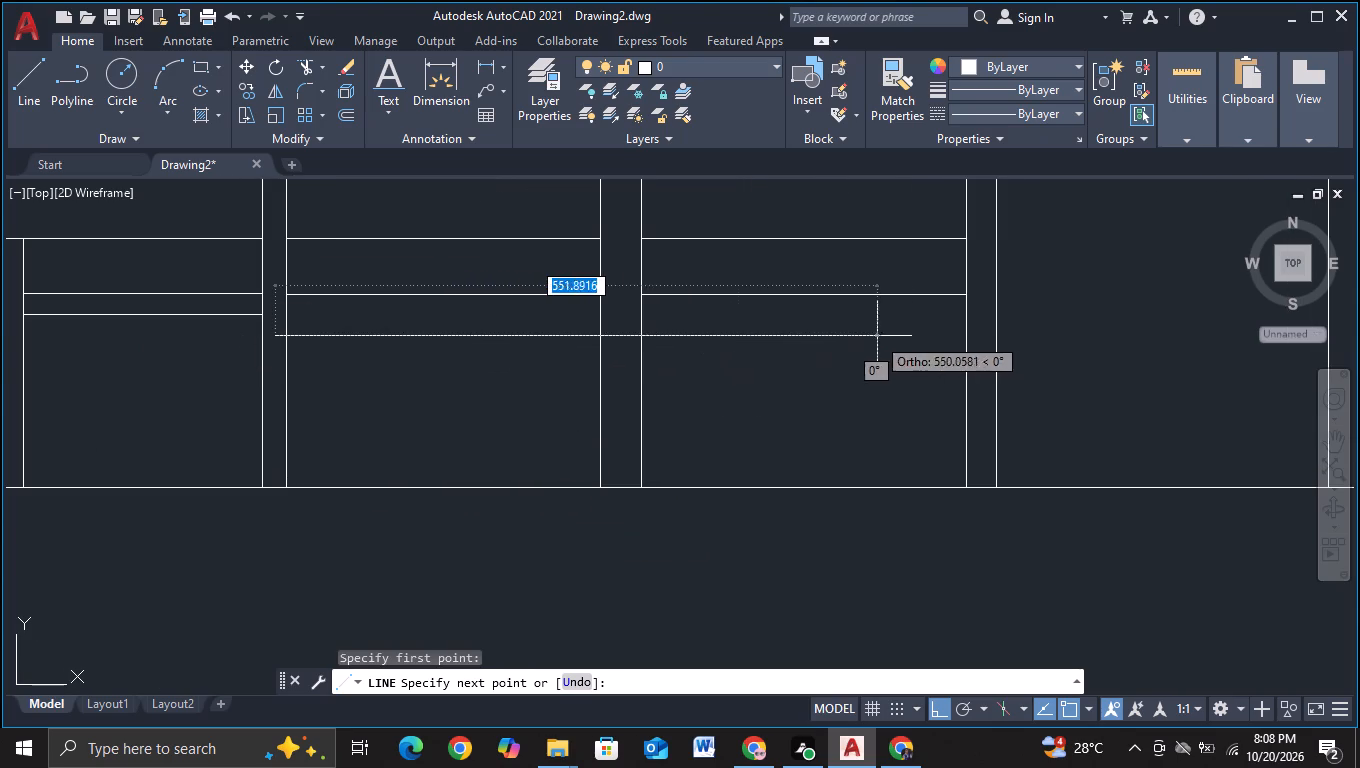
{"action": "left_click", "coordinate": [1027, 315]}
{"action": "key", "text": "Escape"}
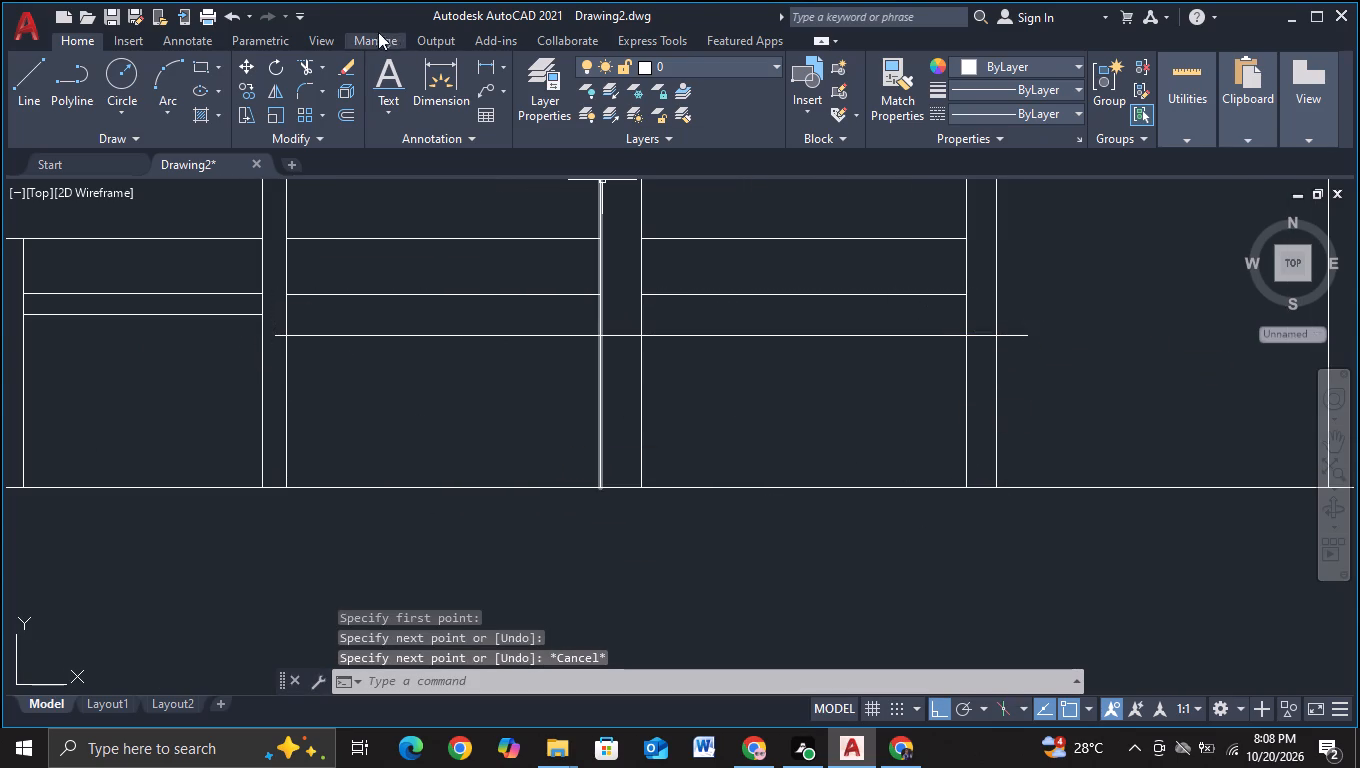
Trim the new horizontal line at the frame legs, keeping only the pieces inside the first and second frames' openings.
{"action": "left_click", "coordinate": [305, 63]}
{"action": "left_click_drag", "start_coordinate": [620, 303], "coordinate": [637, 398]}
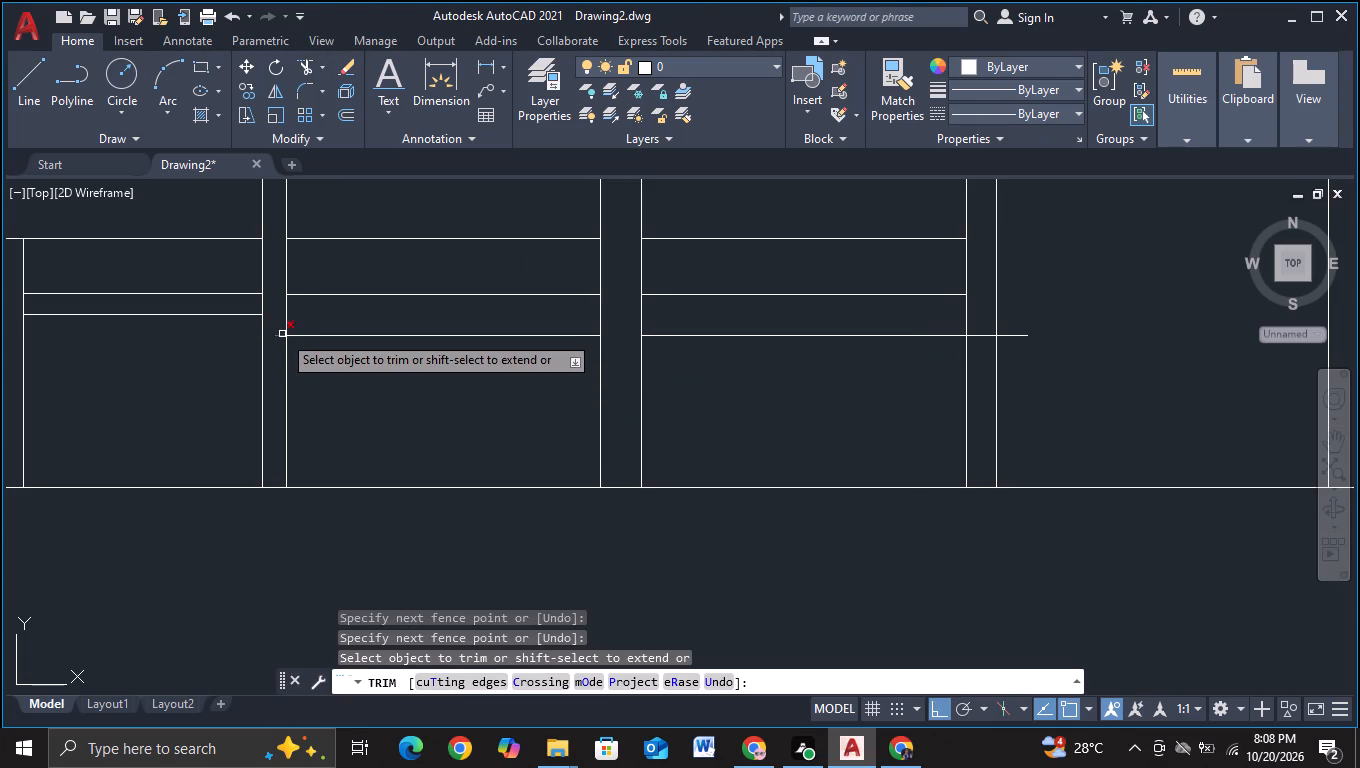
{"action": "left_click", "coordinate": [282, 334]}
{"action": "left_click_drag", "start_coordinate": [1029, 320], "coordinate": [1026, 370]}
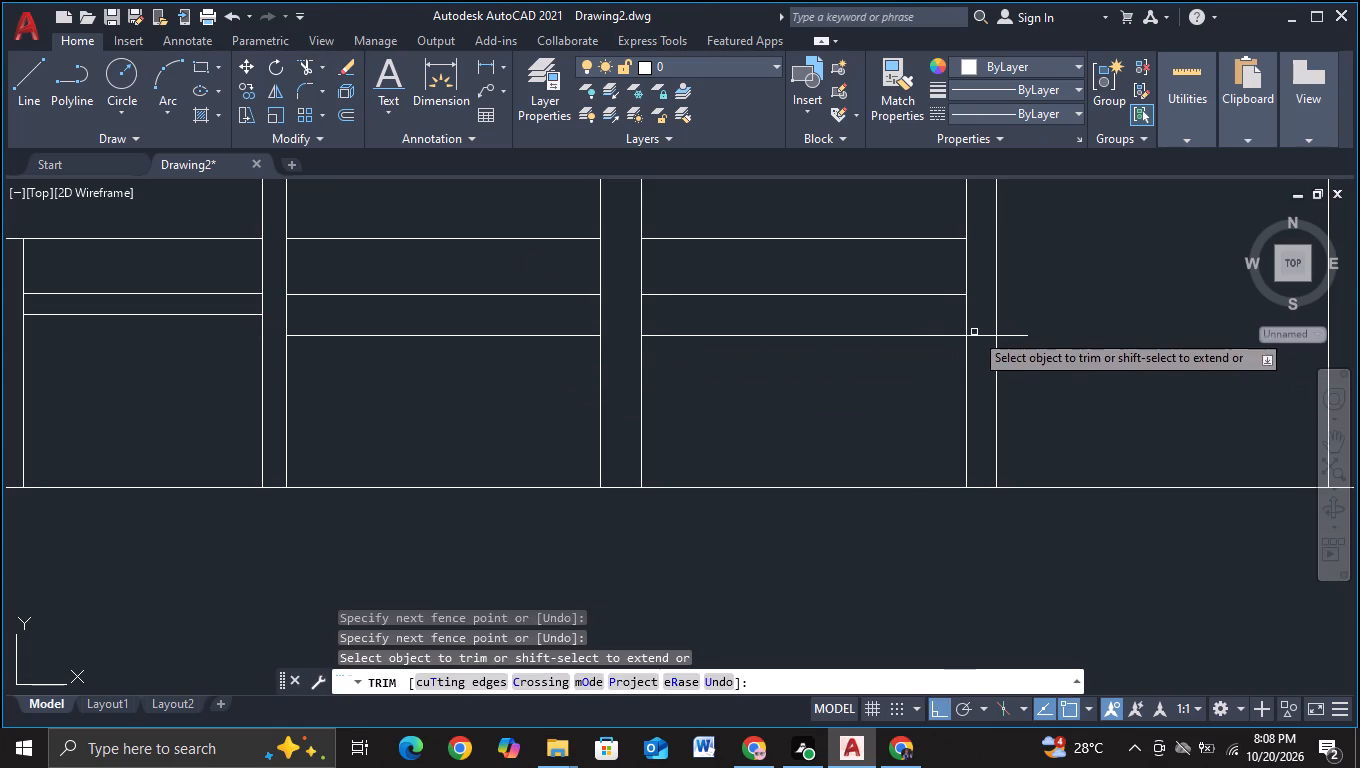
{"action": "left_click_drag", "start_coordinate": [977, 324], "coordinate": [982, 361]}
{"action": "left_click_drag", "start_coordinate": [1008, 324], "coordinate": [1015, 369]}
{"action": "key", "text": "Escape"}
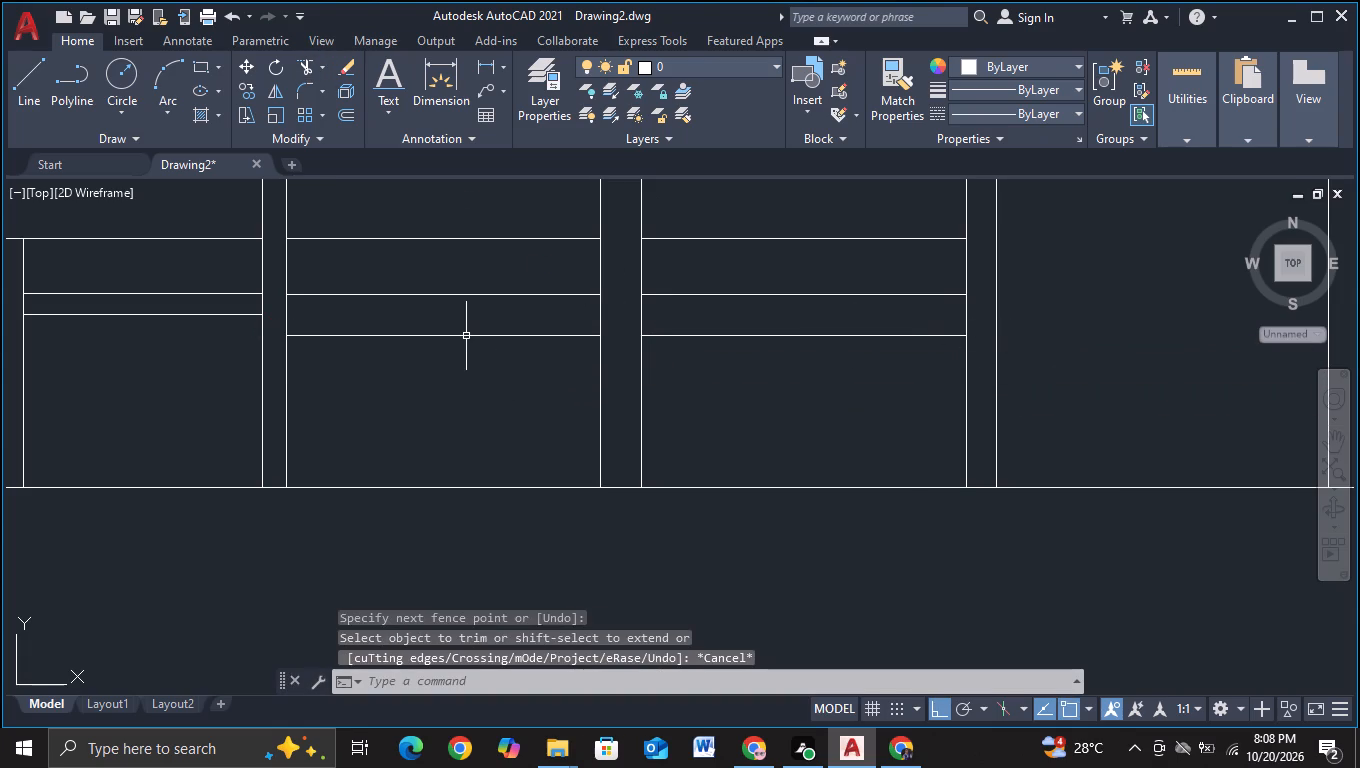
Copy the lowest band lines in the first and second frames' openings about 30 units straight down.
{"action": "left_click", "coordinate": [466, 334]}
{"action": "left_click", "coordinate": [776, 333]}
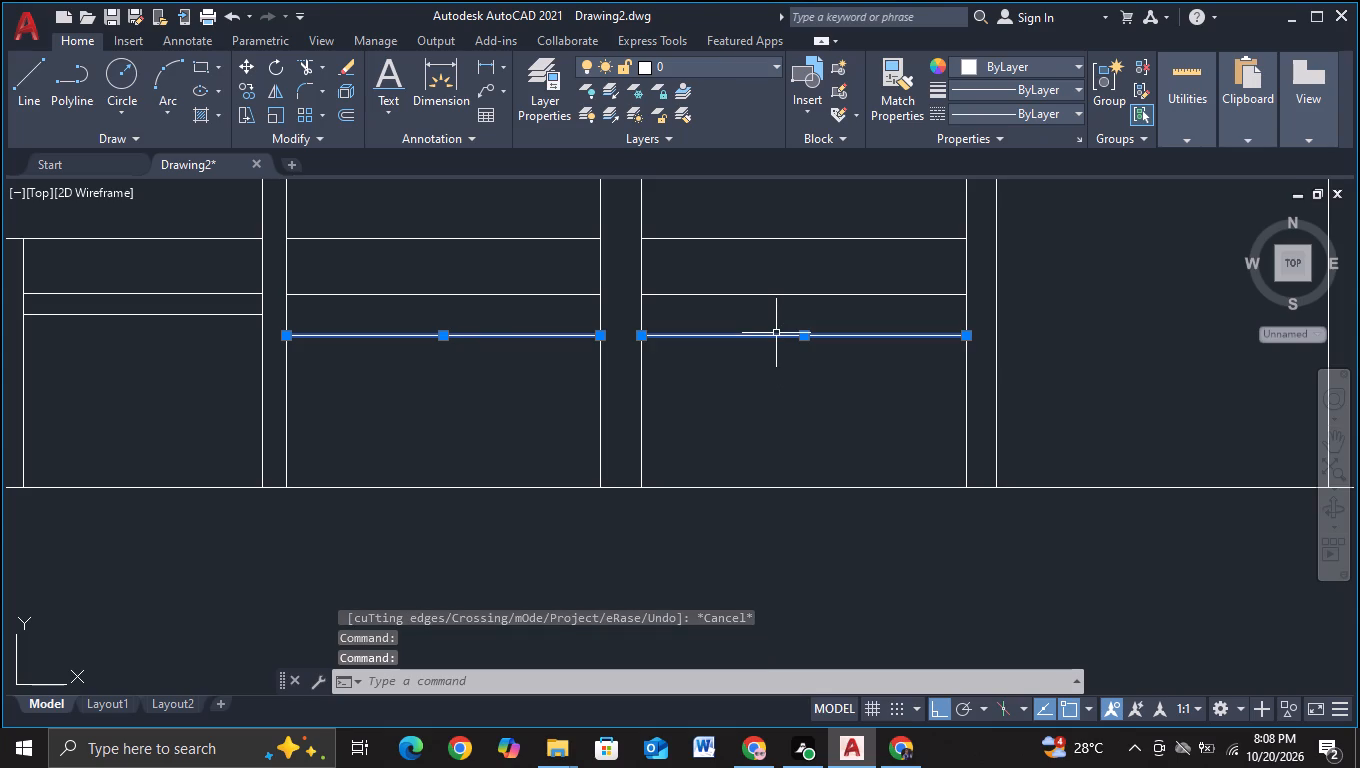
{"action": "key", "text": "c"}
{"action": "left_click", "coordinate": [812, 397]}
{"action": "left_click", "coordinate": [737, 337]}
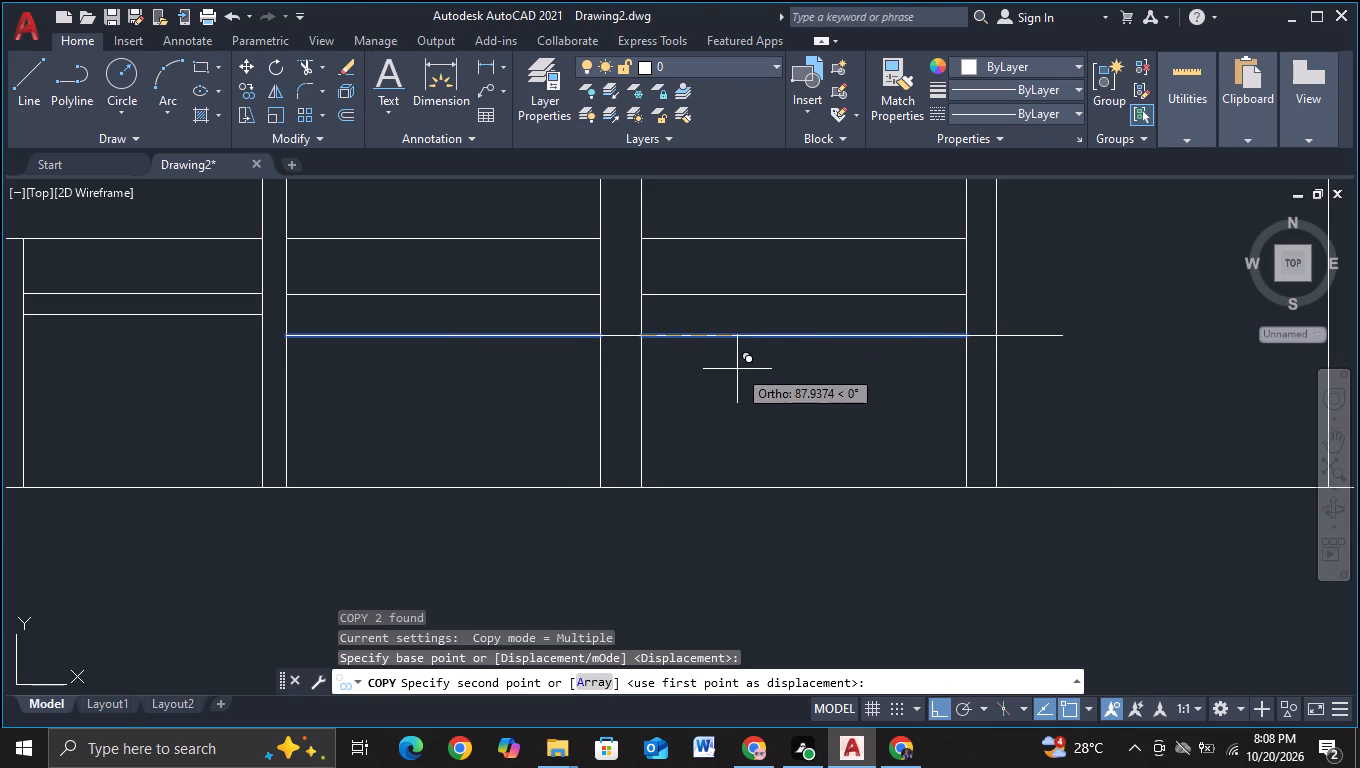
{"action": "left_click", "coordinate": [668, 370]}
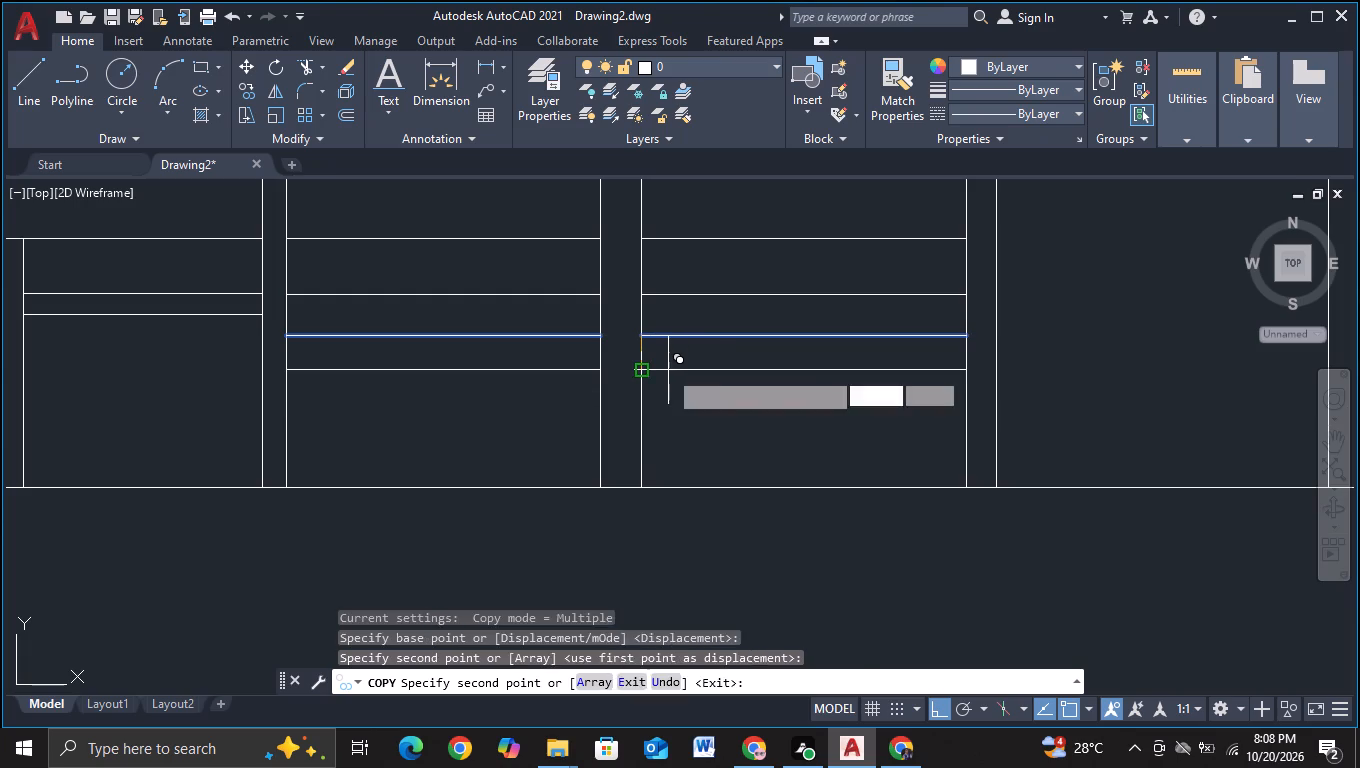
{"action": "key", "text": "Escape"}
With ortho off, copy the second frame's top three horizontal line levels into the third frame, aligning the highest with its opening's top edge.
{"action": "scroll", "coordinate": [745, 389], "scroll_direction": "down", "scroll_amount": 2}
{"action": "middle_click_drag", "start_coordinate": [764, 462], "coordinate": [727, 508]}
{"action": "scroll", "coordinate": [731, 465], "scroll_direction": "up", "scroll_amount": 1}
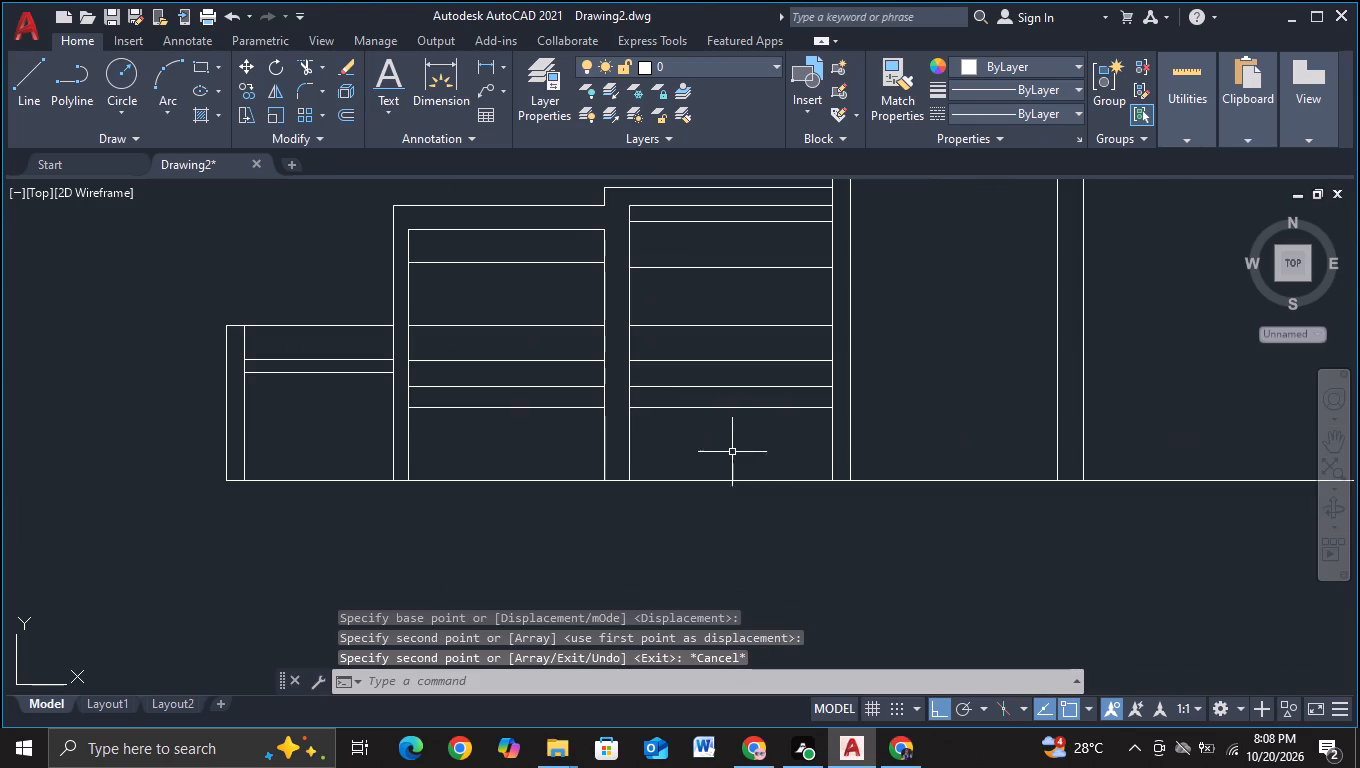
{"action": "middle_click_drag", "start_coordinate": [720, 447], "coordinate": [666, 427]}
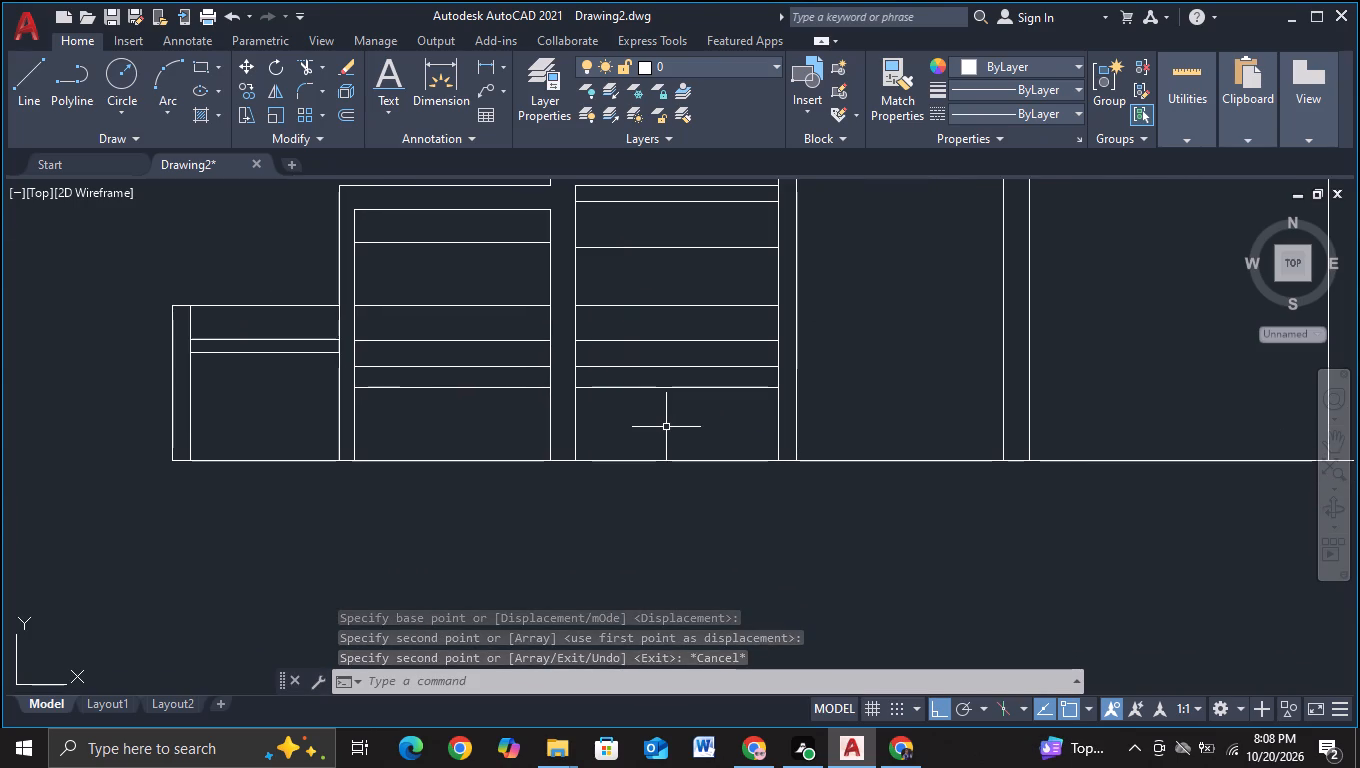
{"action": "middle_click_drag", "start_coordinate": [666, 427], "coordinate": [512, 432]}
{"action": "middle_click_drag", "start_coordinate": [720, 430], "coordinate": [608, 513]}
{"action": "scroll", "coordinate": [601, 494], "scroll_direction": "down", "scroll_amount": 1}
{"action": "middle_click_drag", "start_coordinate": [604, 495], "coordinate": [622, 443]}
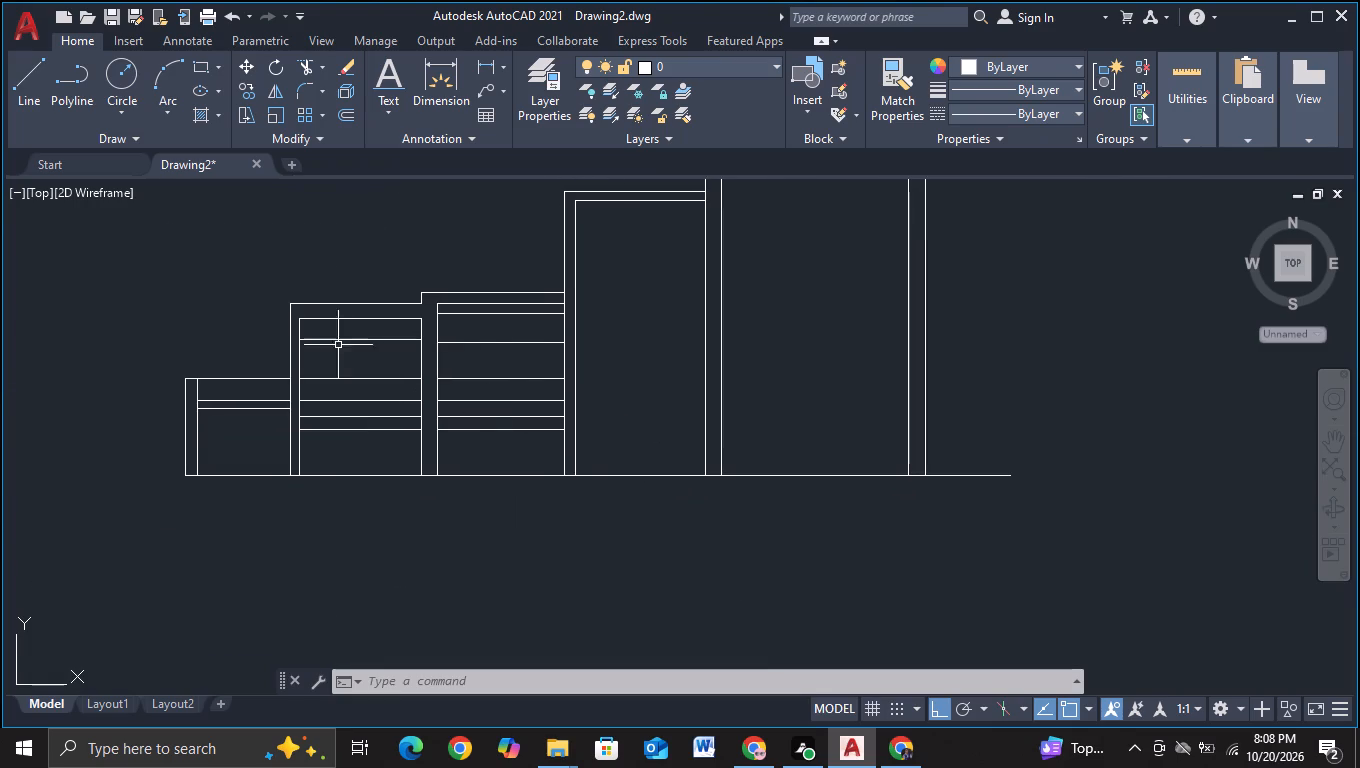
{"action": "scroll", "coordinate": [546, 376], "scroll_direction": "up", "scroll_amount": 1}
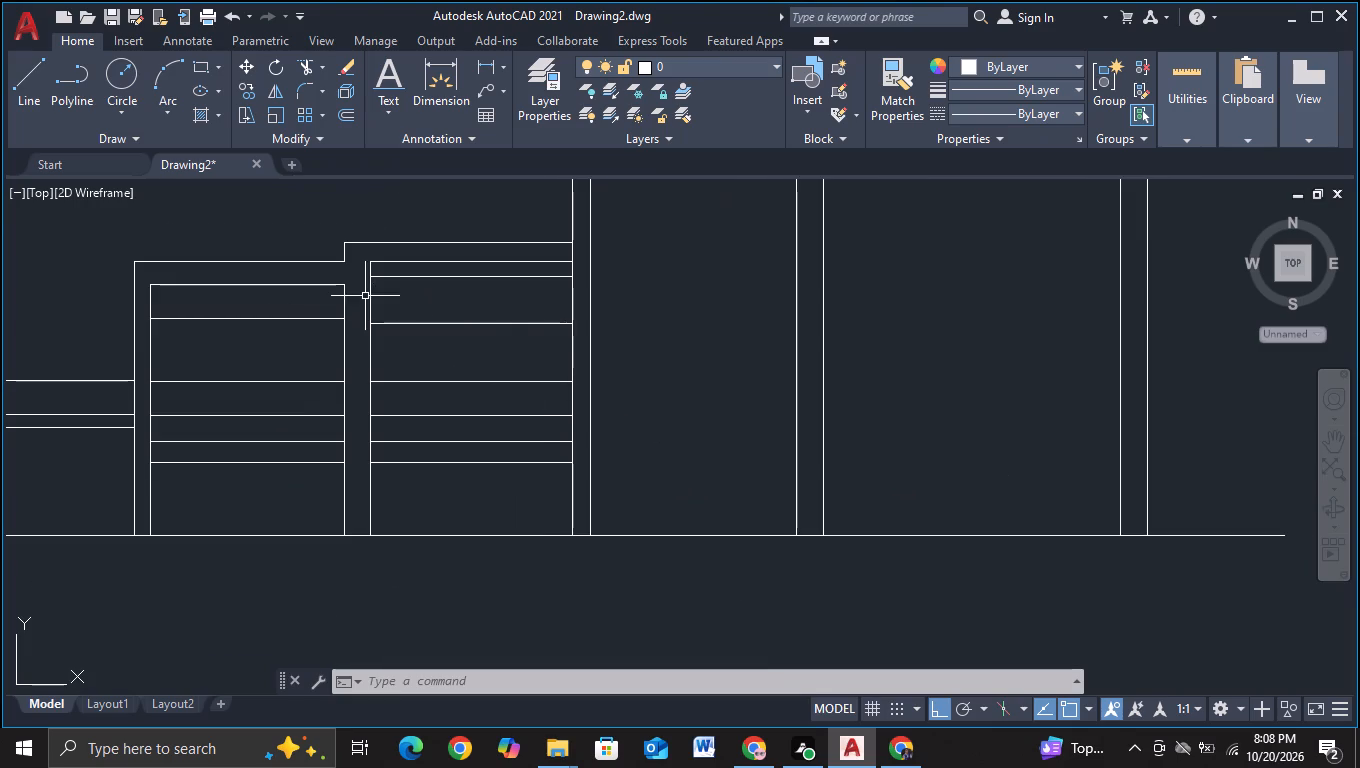
{"action": "scroll", "coordinate": [365, 296], "scroll_direction": "up", "scroll_amount": 1}
{"action": "left_click", "coordinate": [344, 229]}
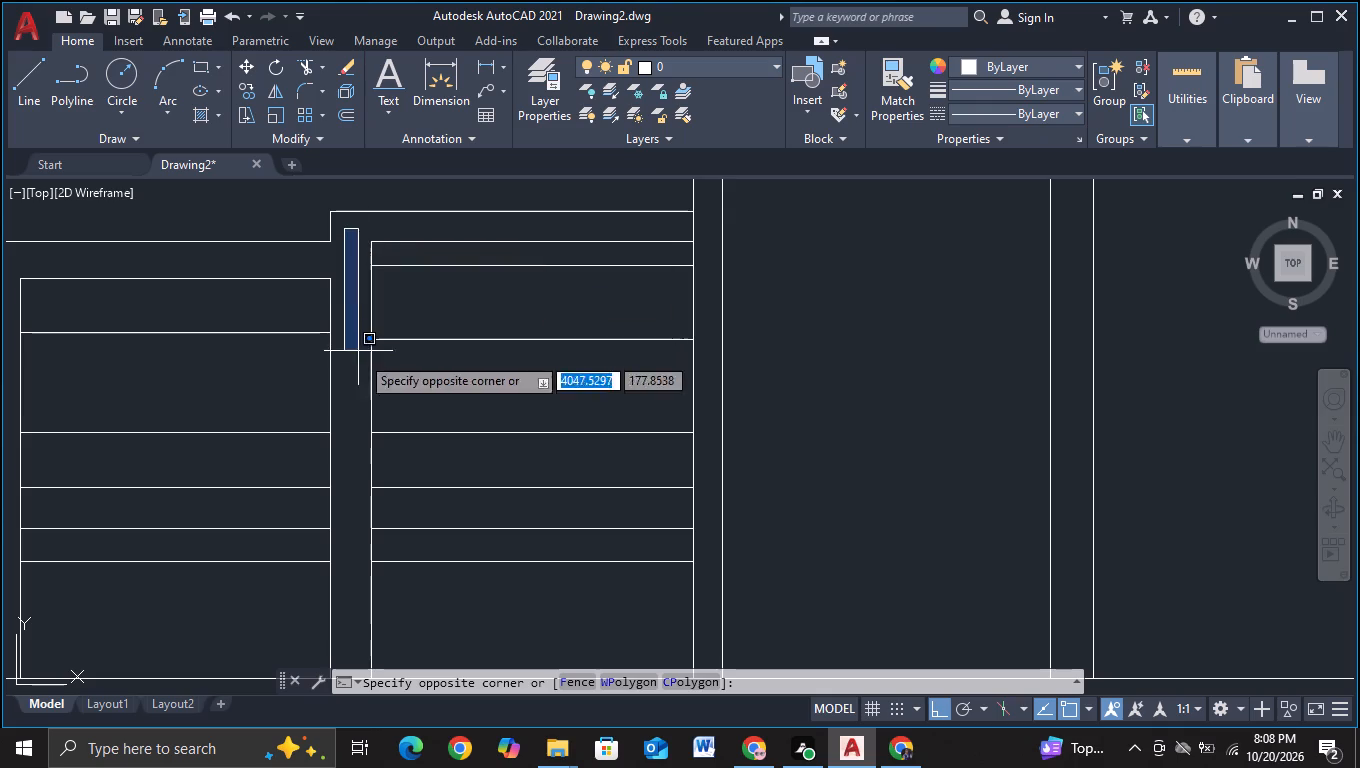
{"action": "left_click", "coordinate": [762, 385]}
{"action": "key", "text": "c"}
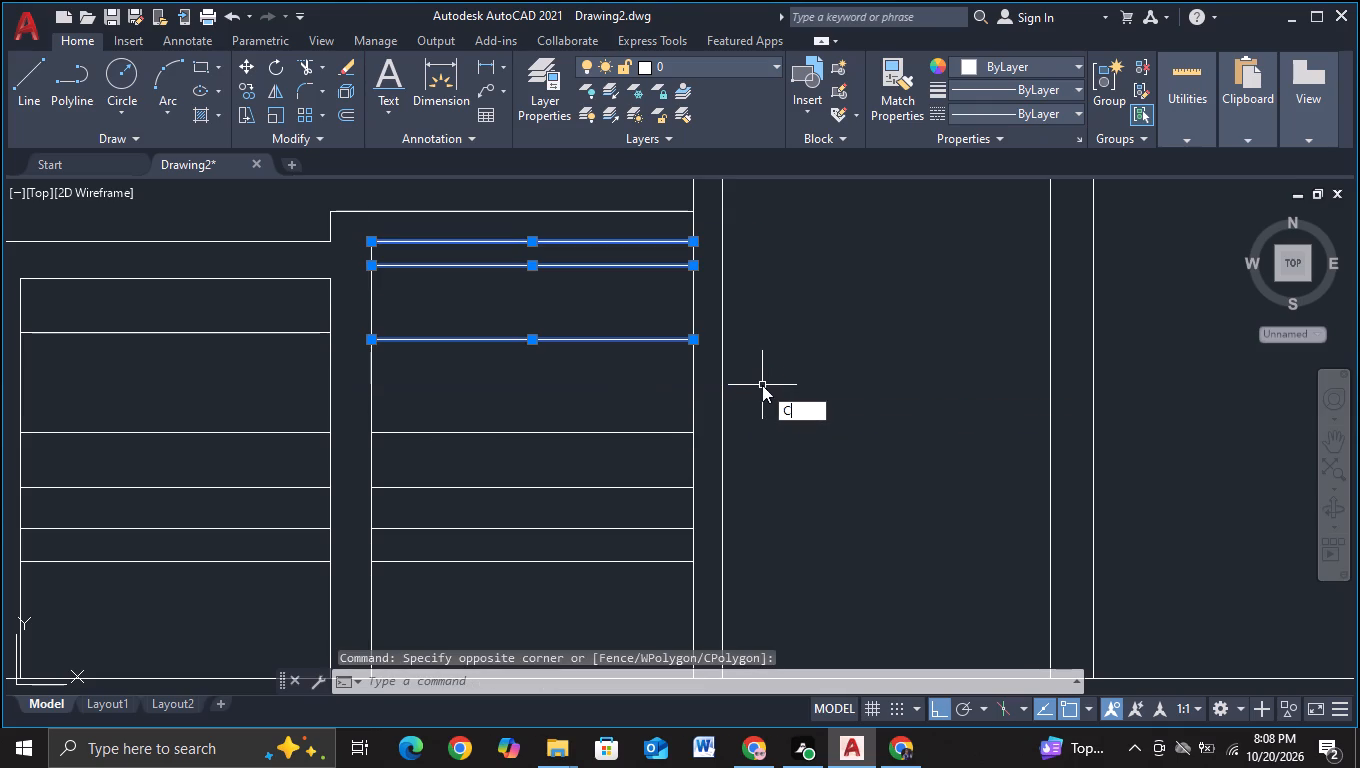
{"action": "left_click", "coordinate": [796, 454]}
{"action": "left_click", "coordinate": [523, 318]}
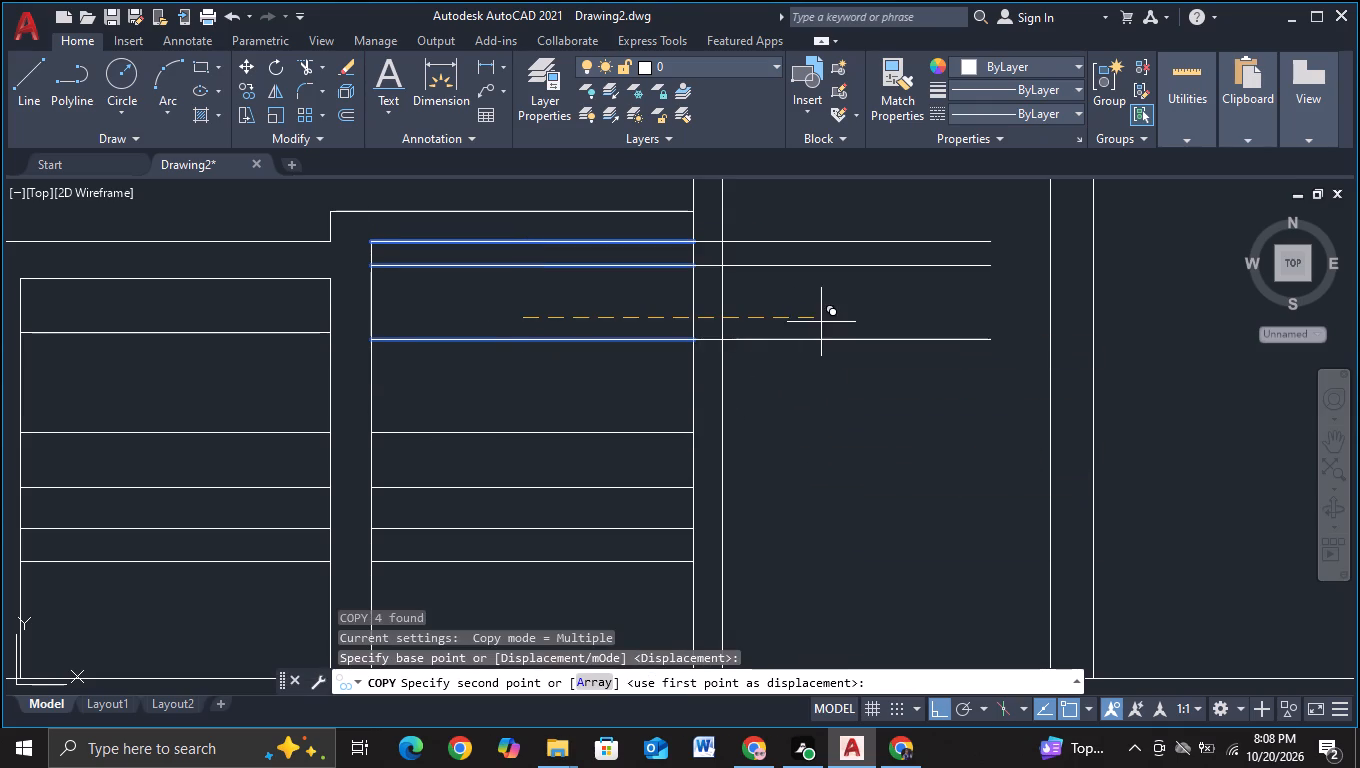
{"action": "middle_click_drag", "start_coordinate": [821, 322], "coordinate": [408, 653]}
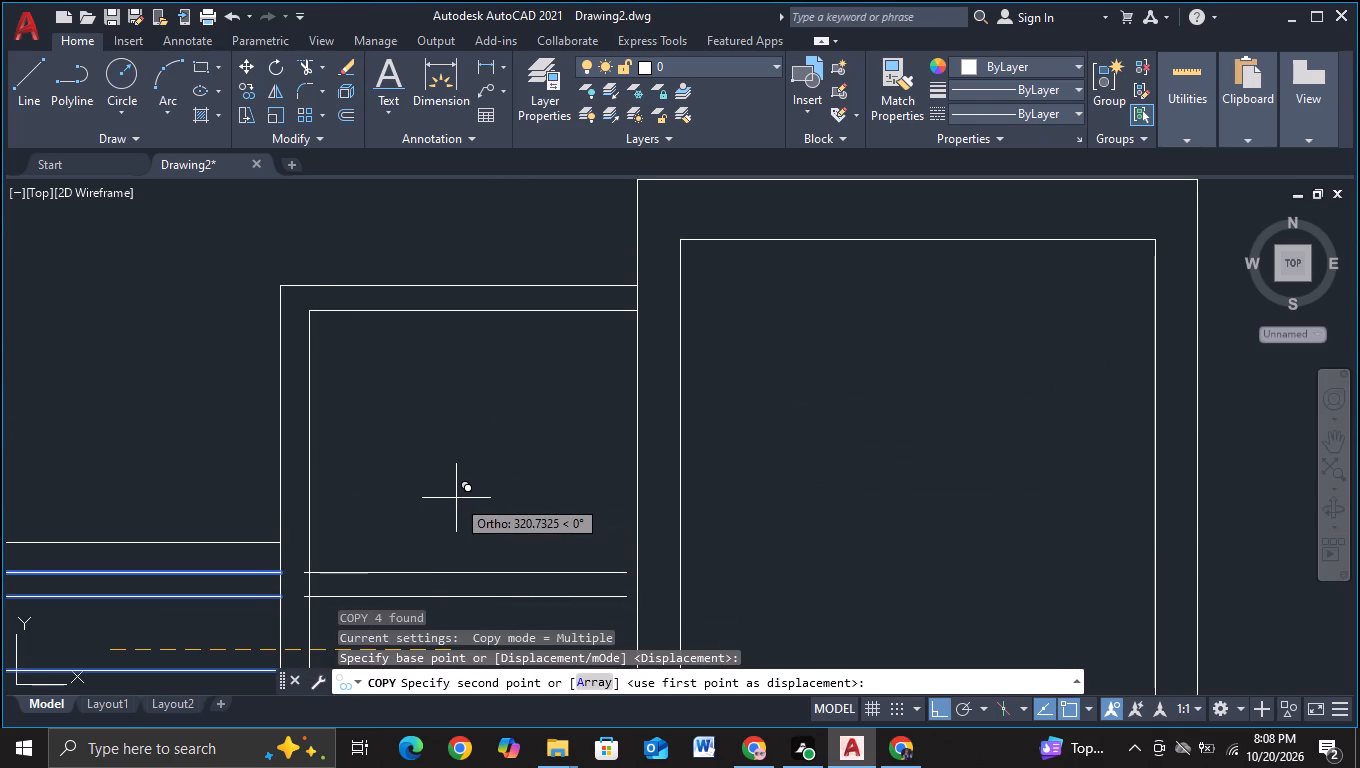
{"action": "key", "text": "F8"}
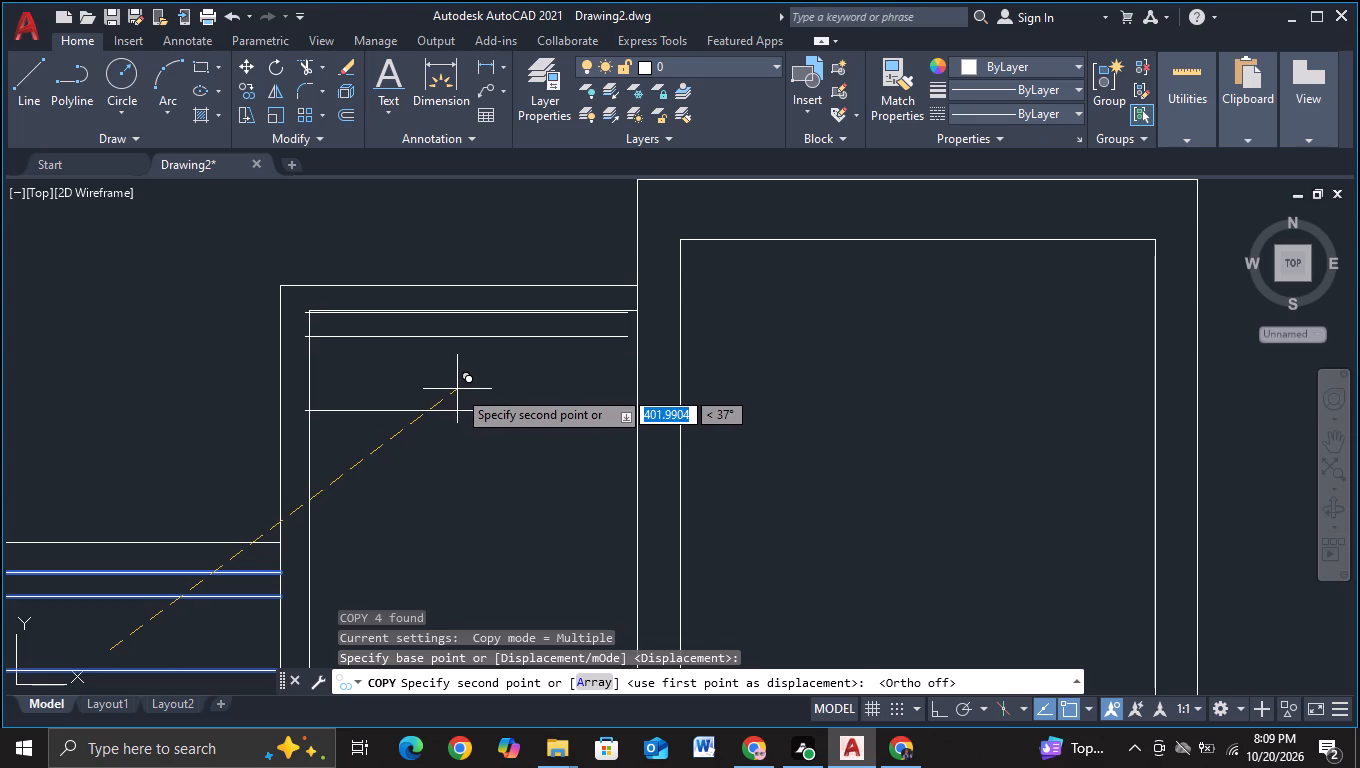
{"action": "left_click", "coordinate": [456, 387]}
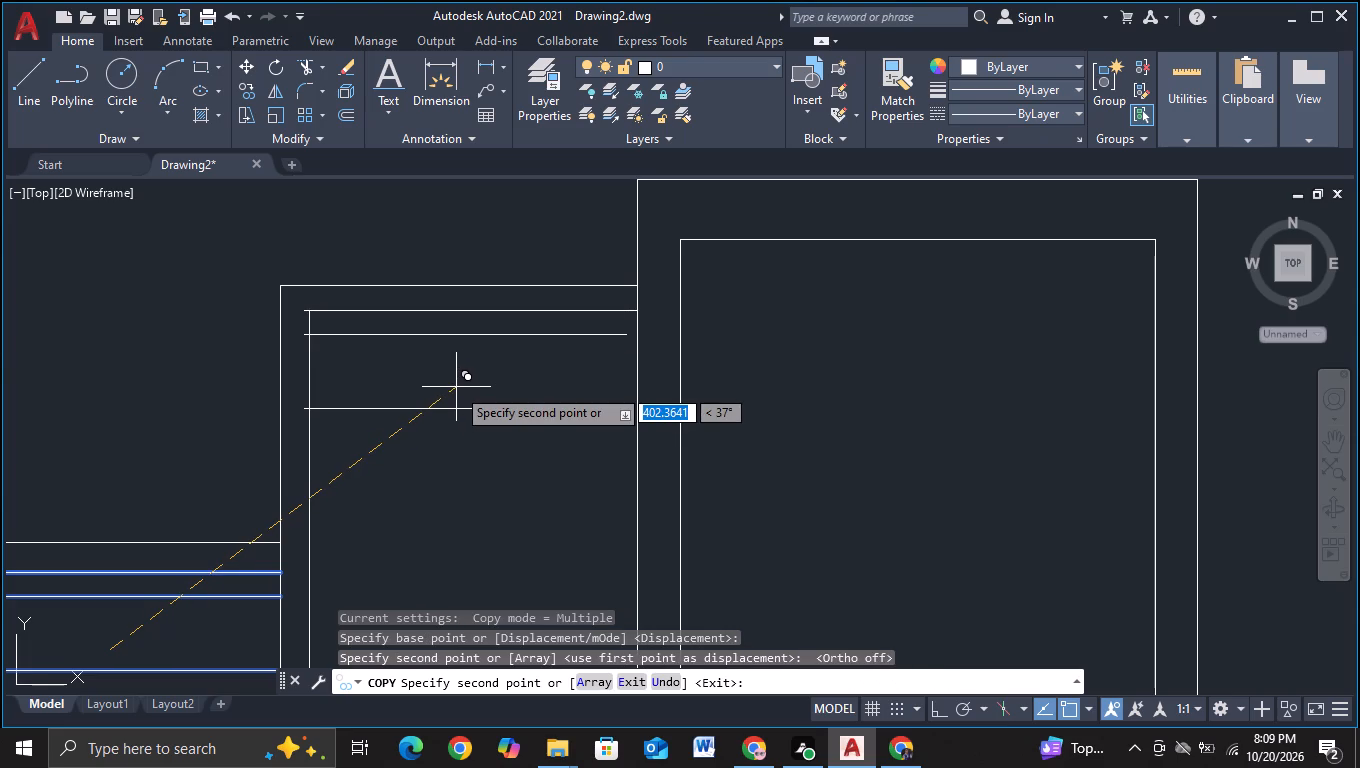
{"action": "key", "text": "Escape"}
Trim the overhanging left ends of the three copied lines at the inner edge of the third frame's left leg.
{"action": "scroll", "coordinate": [441, 395], "scroll_direction": "down", "scroll_amount": 2}
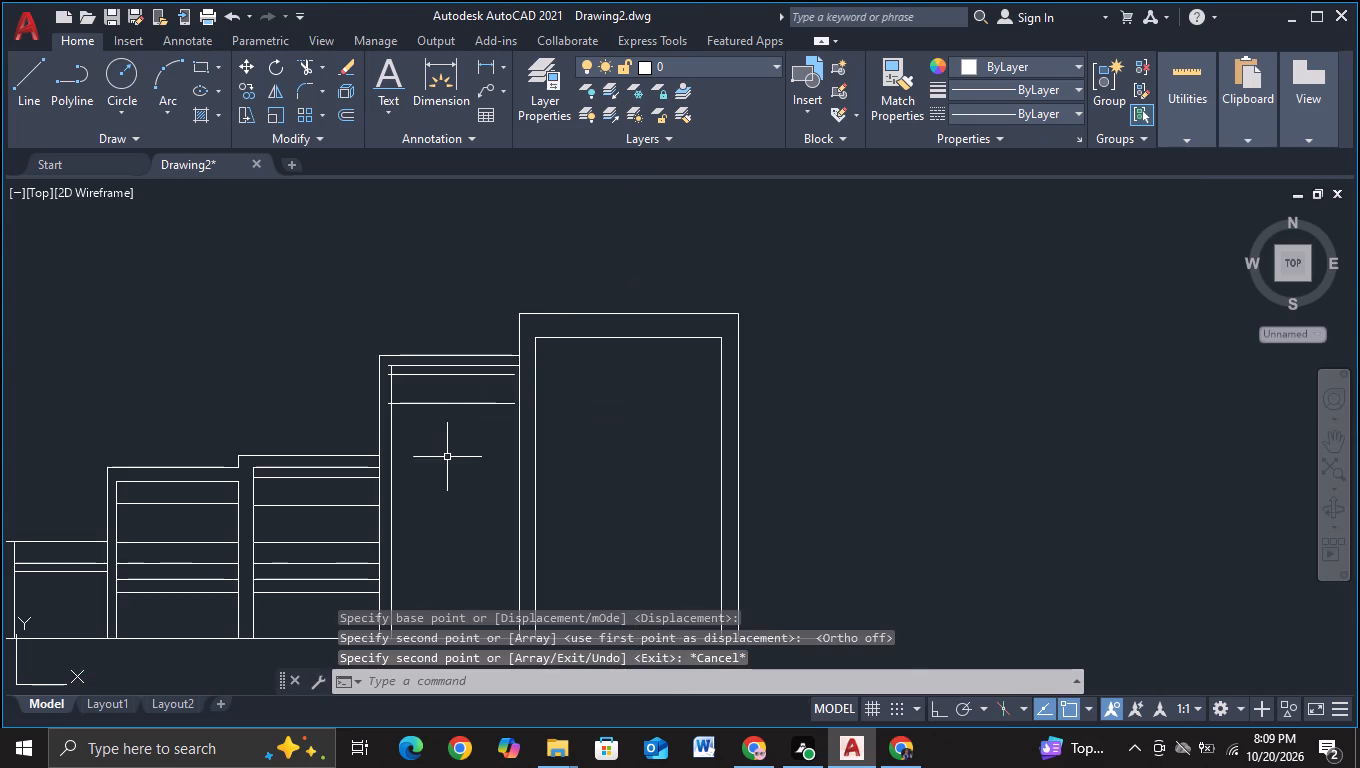
{"action": "middle_click_drag", "start_coordinate": [447, 460], "coordinate": [472, 426]}
{"action": "scroll", "coordinate": [472, 426], "scroll_direction": "up", "scroll_amount": 2}
{"action": "middle_click_drag", "start_coordinate": [447, 393], "coordinate": [429, 562]}
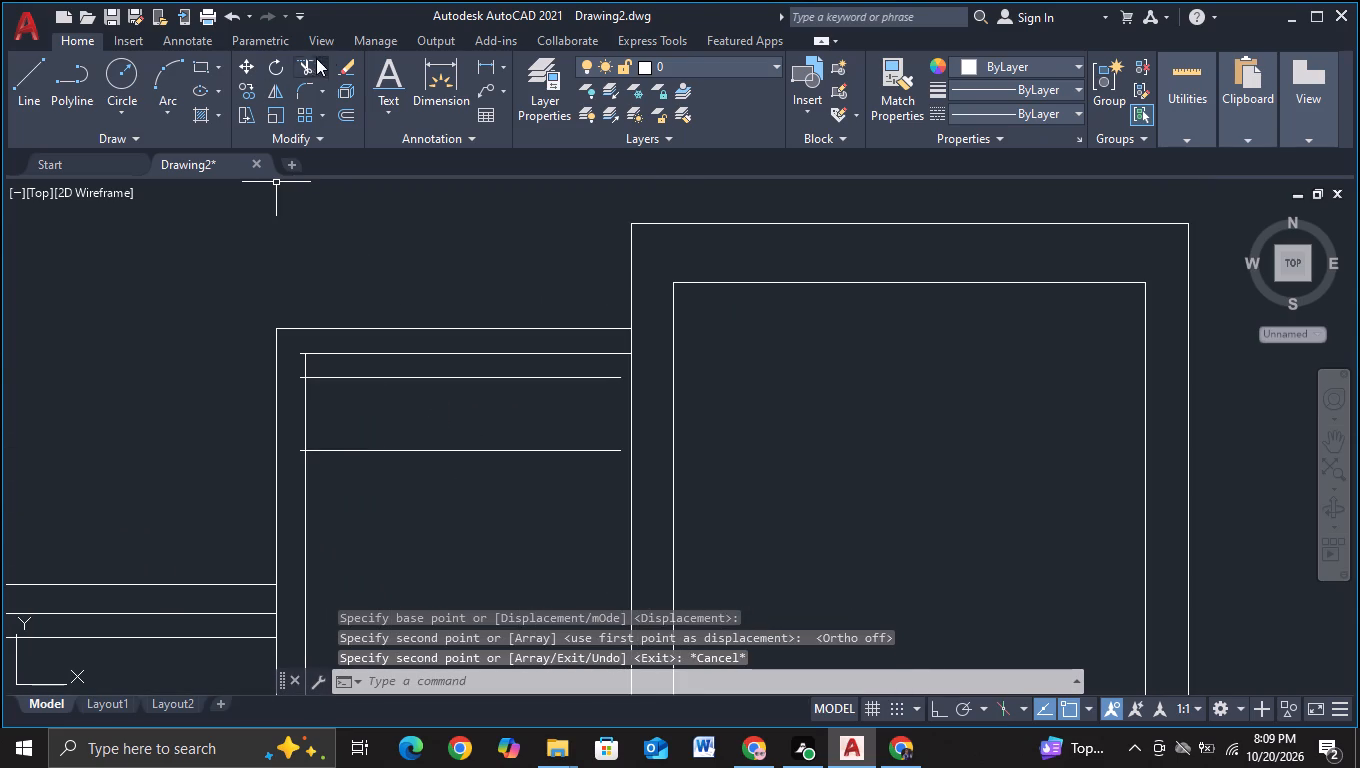
{"action": "left_click", "coordinate": [304, 58]}
{"action": "scroll", "coordinate": [286, 291], "scroll_direction": "up", "scroll_amount": 3}
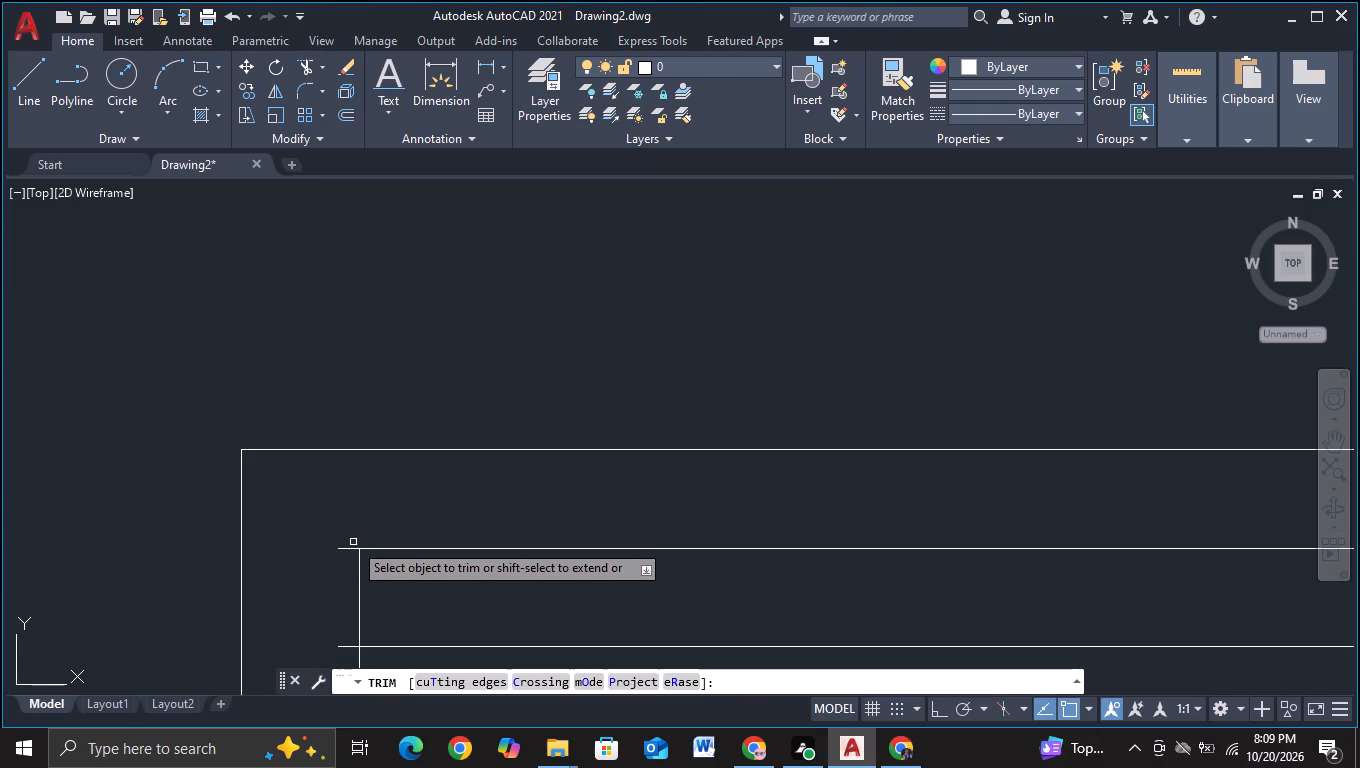
{"action": "left_click_drag", "start_coordinate": [339, 528], "coordinate": [339, 581]}
{"action": "middle_click_drag", "start_coordinate": [340, 579], "coordinate": [357, 424]}
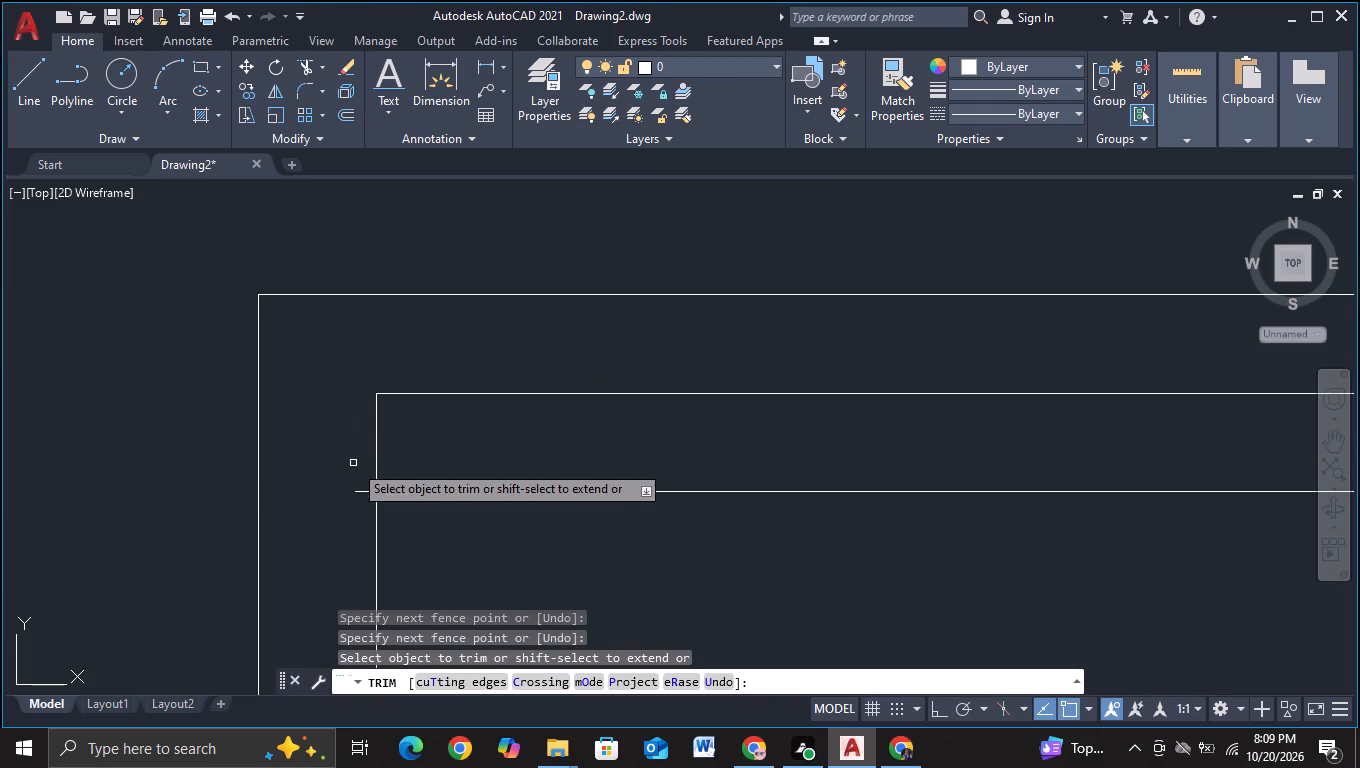
{"action": "left_click_drag", "start_coordinate": [363, 464], "coordinate": [363, 522]}
{"action": "middle_click_drag", "start_coordinate": [363, 522], "coordinate": [425, 266]}
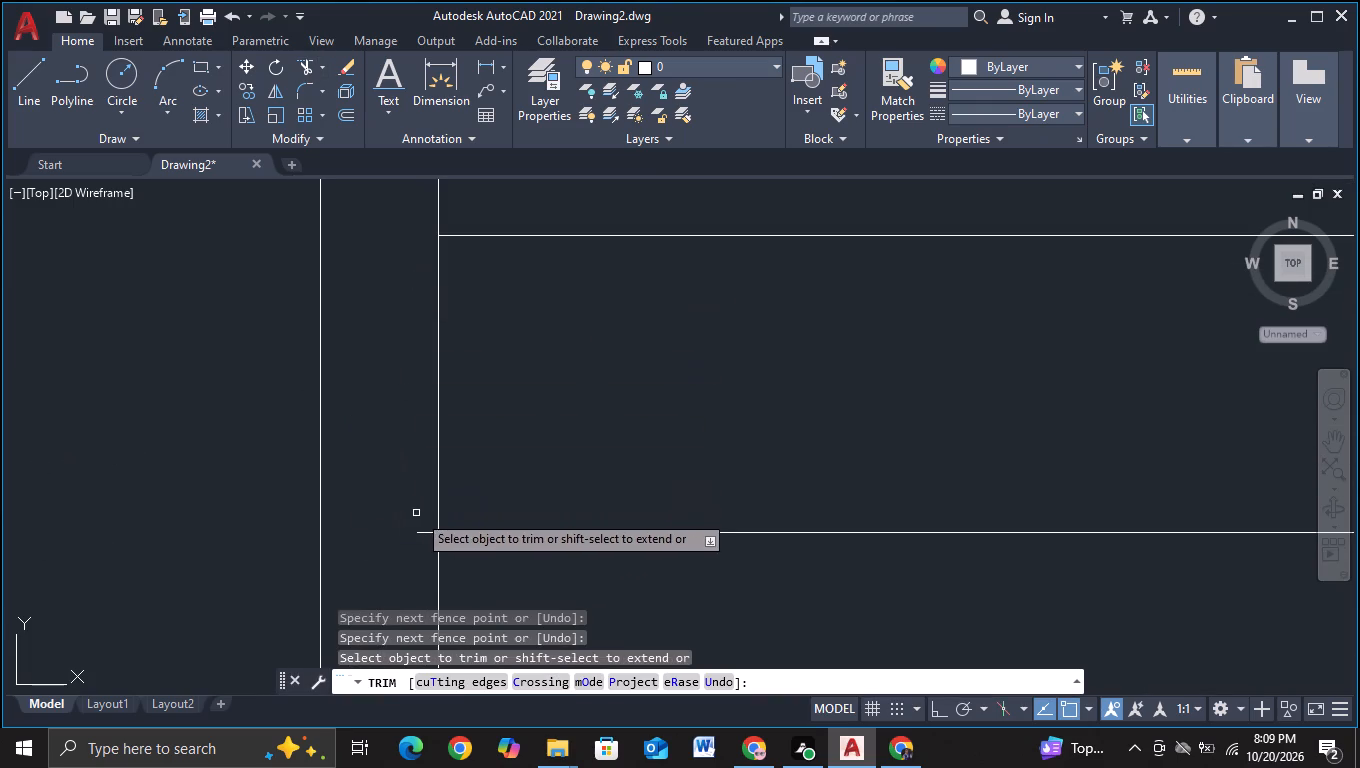
{"action": "left_click_drag", "start_coordinate": [418, 511], "coordinate": [418, 548]}
{"action": "scroll", "coordinate": [575, 338], "scroll_direction": "up", "scroll_amount": 2}
{"action": "middle_click_drag", "start_coordinate": [568, 356], "coordinate": [406, 721]}
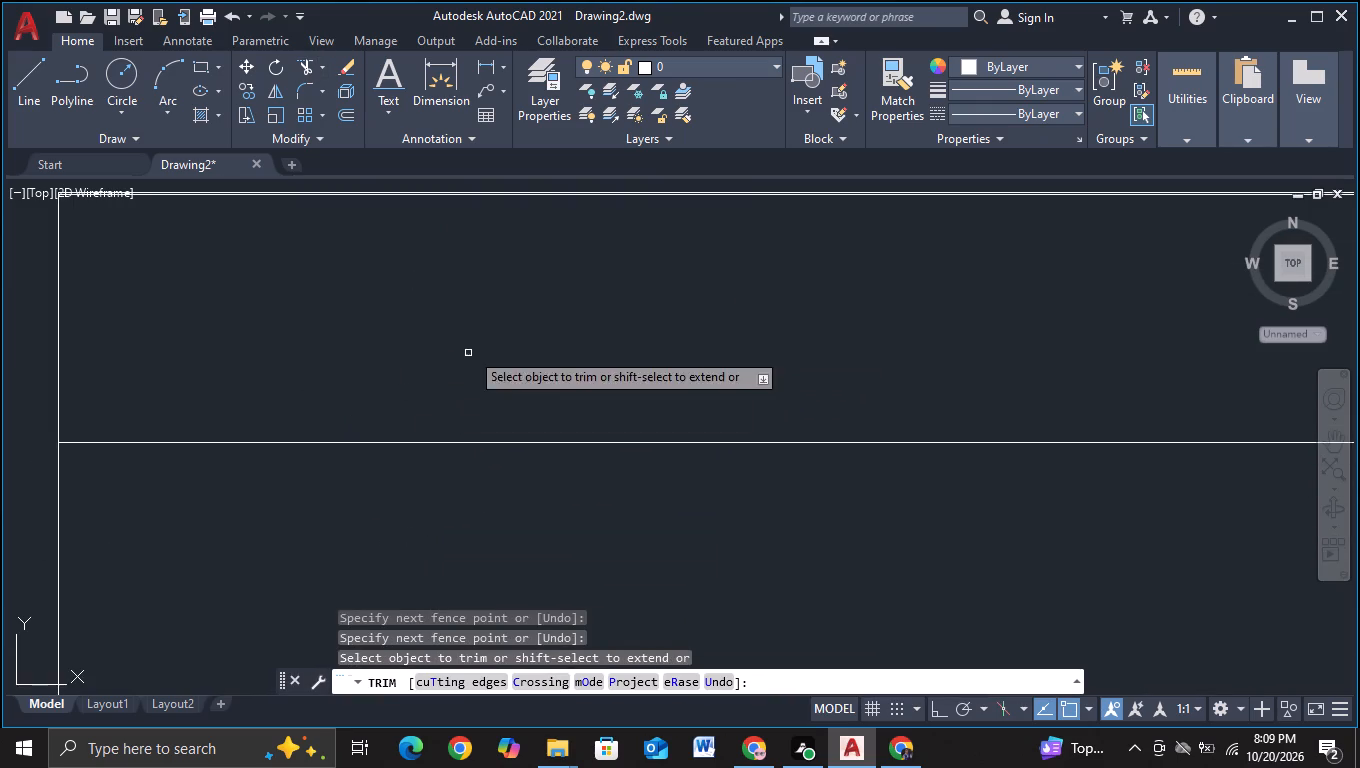
{"action": "middle_click_drag", "start_coordinate": [474, 334], "coordinate": [418, 589]}
{"action": "scroll", "coordinate": [437, 463], "scroll_direction": "up", "scroll_amount": 1}
{"action": "key", "text": "Escape"}
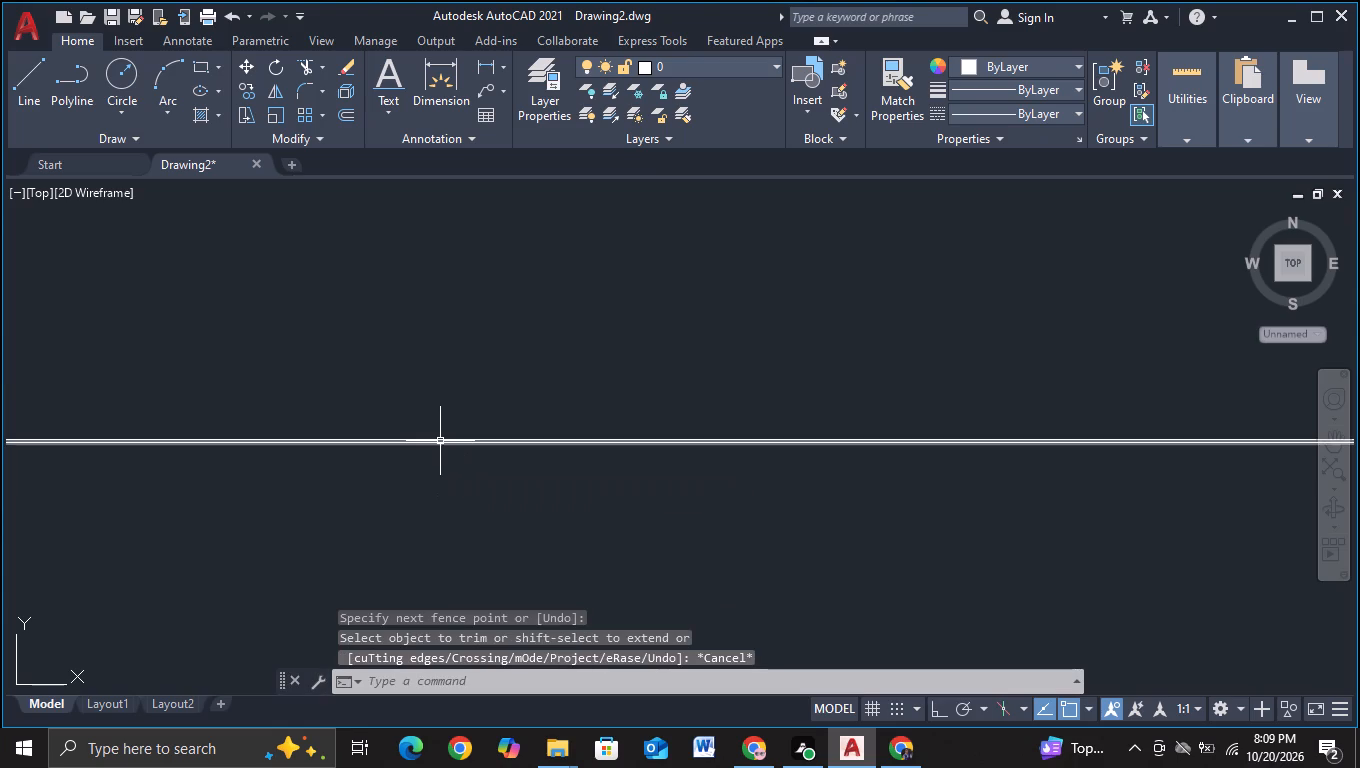
Erase the two redundant near-overlapping lines at the top edge of the third frame's opening.
{"action": "left_click", "coordinate": [440, 443]}
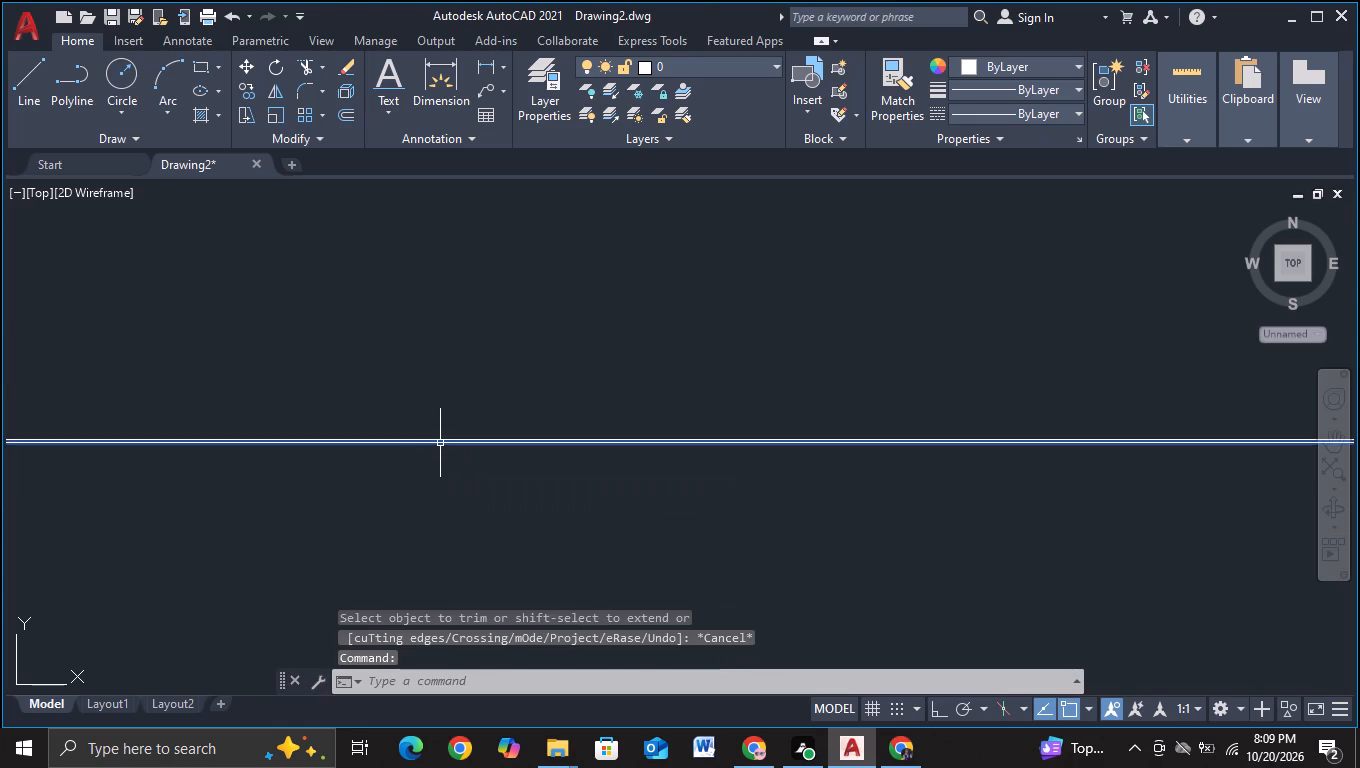
{"action": "key", "text": "Delete"}
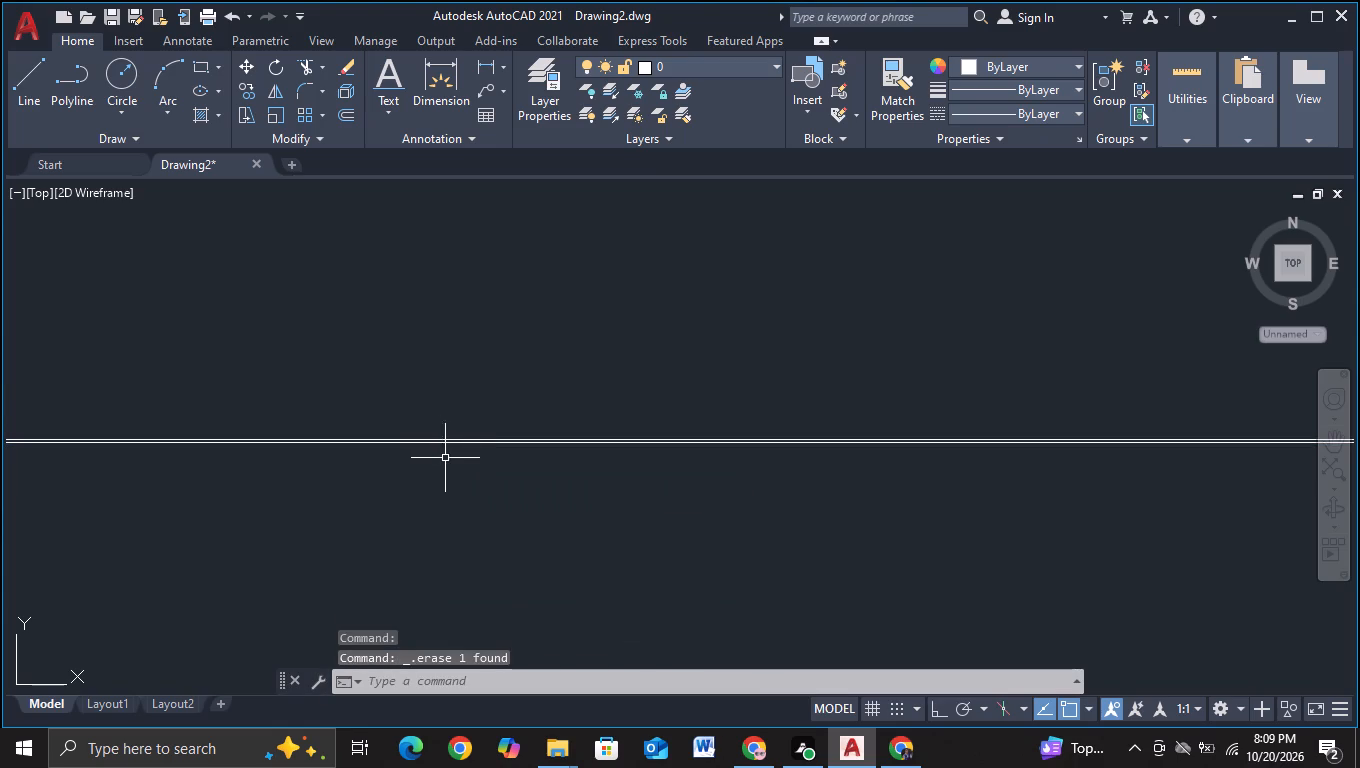
{"action": "scroll", "coordinate": [448, 458], "scroll_direction": "up", "scroll_amount": 2}
{"action": "left_click", "coordinate": [442, 423]}
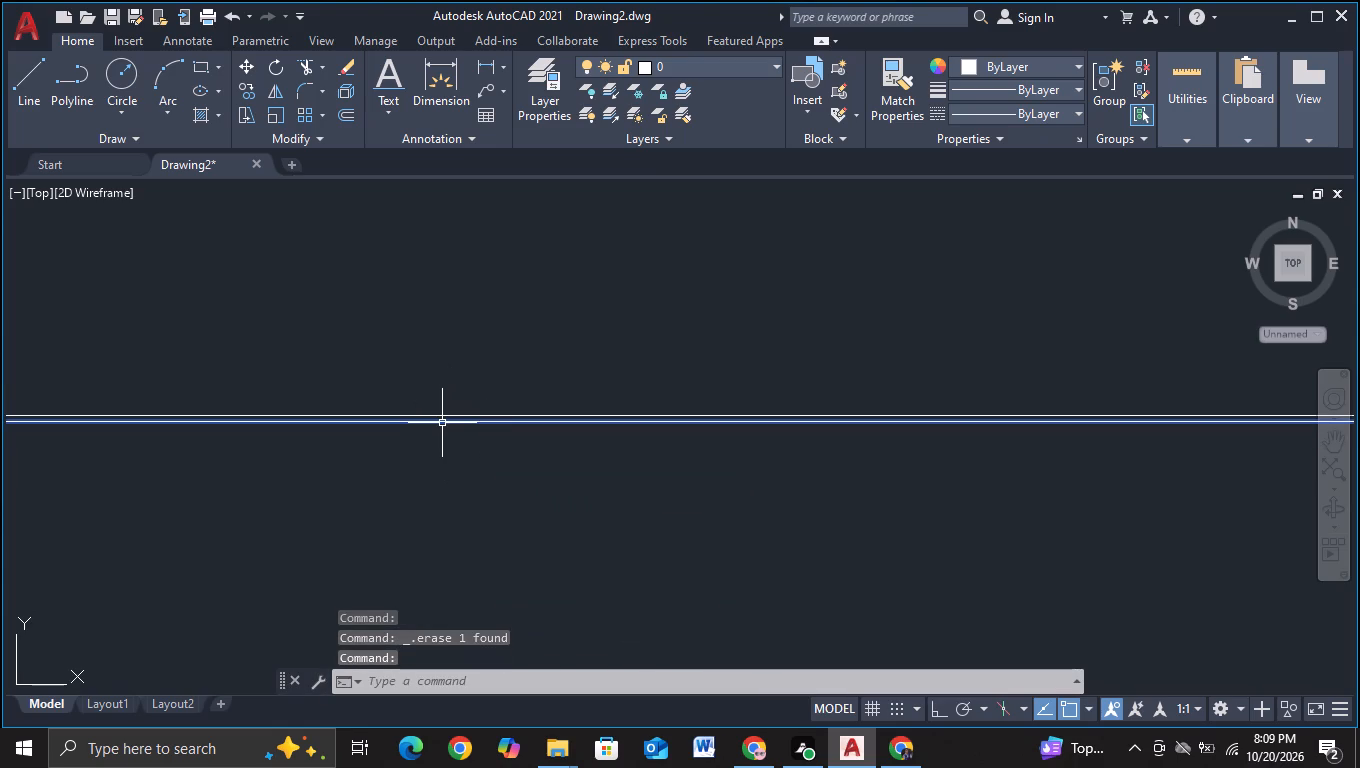
{"action": "key", "text": "Delete"}
Extend the right ends of the third frame's two short band lines to the tallest frame's left edge.
{"action": "scroll", "coordinate": [442, 423], "scroll_direction": "down", "scroll_amount": 6}
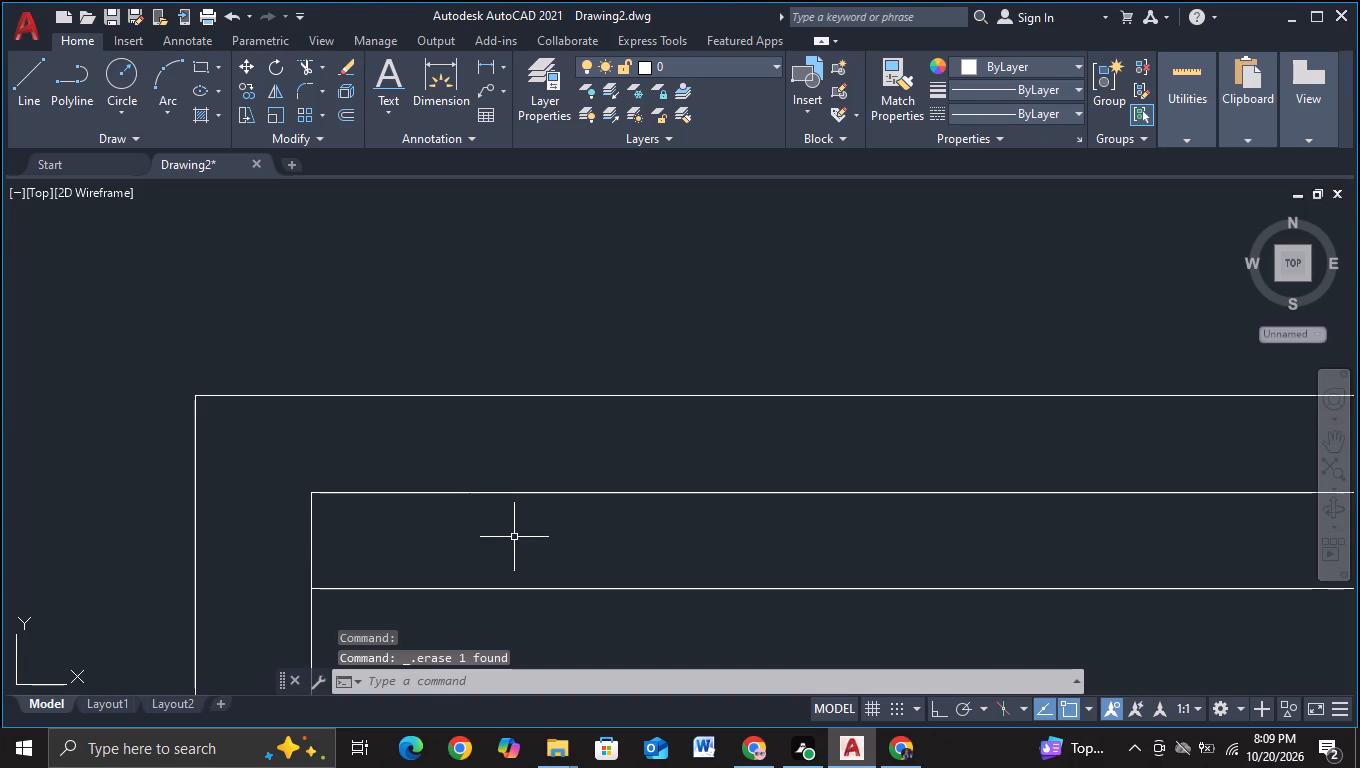
{"action": "middle_click_drag", "start_coordinate": [515, 537], "coordinate": [513, 430]}
{"action": "key", "text": "Escape"}
{"action": "key", "text": "e"}
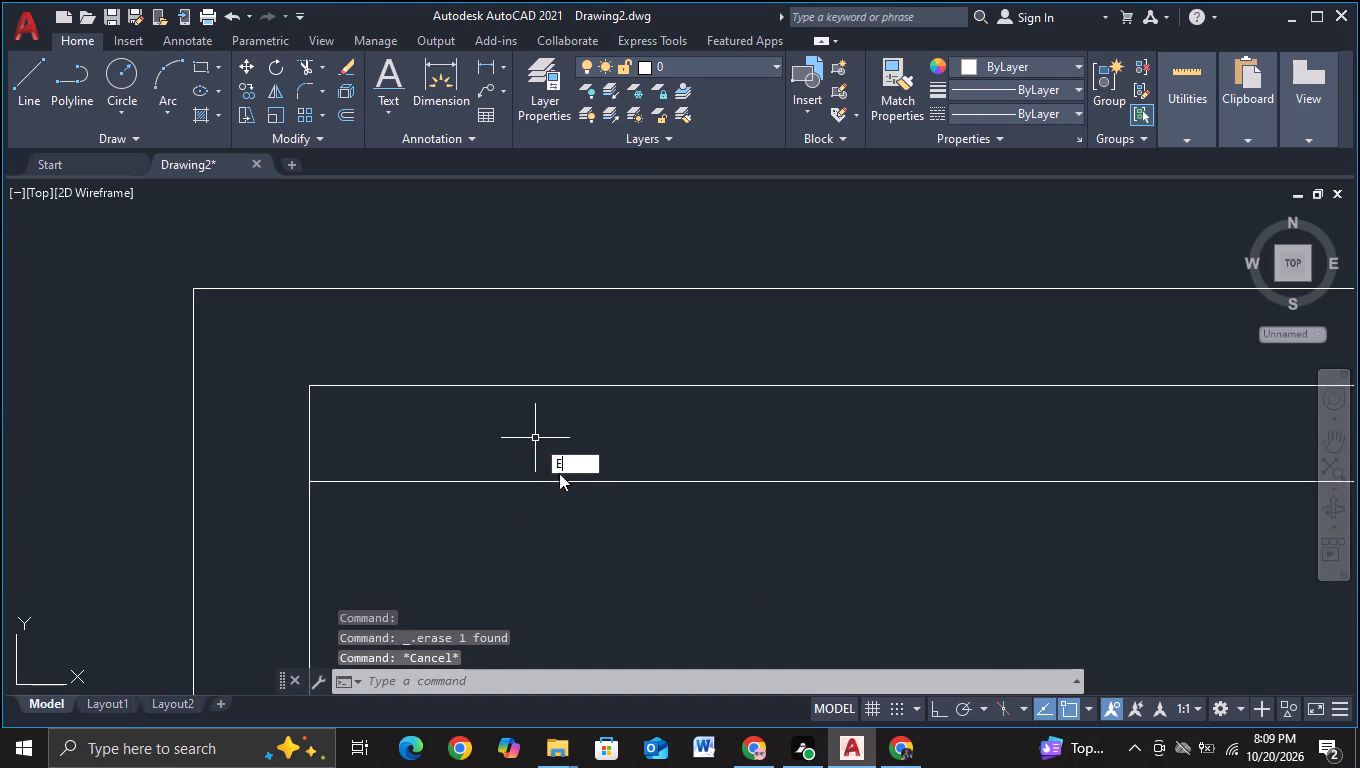
{"action": "left_click", "coordinate": [592, 505]}
{"action": "scroll", "coordinate": [613, 511], "scroll_direction": "down", "scroll_amount": 3}
{"action": "middle_click_drag", "start_coordinate": [716, 562], "coordinate": [447, 532]}
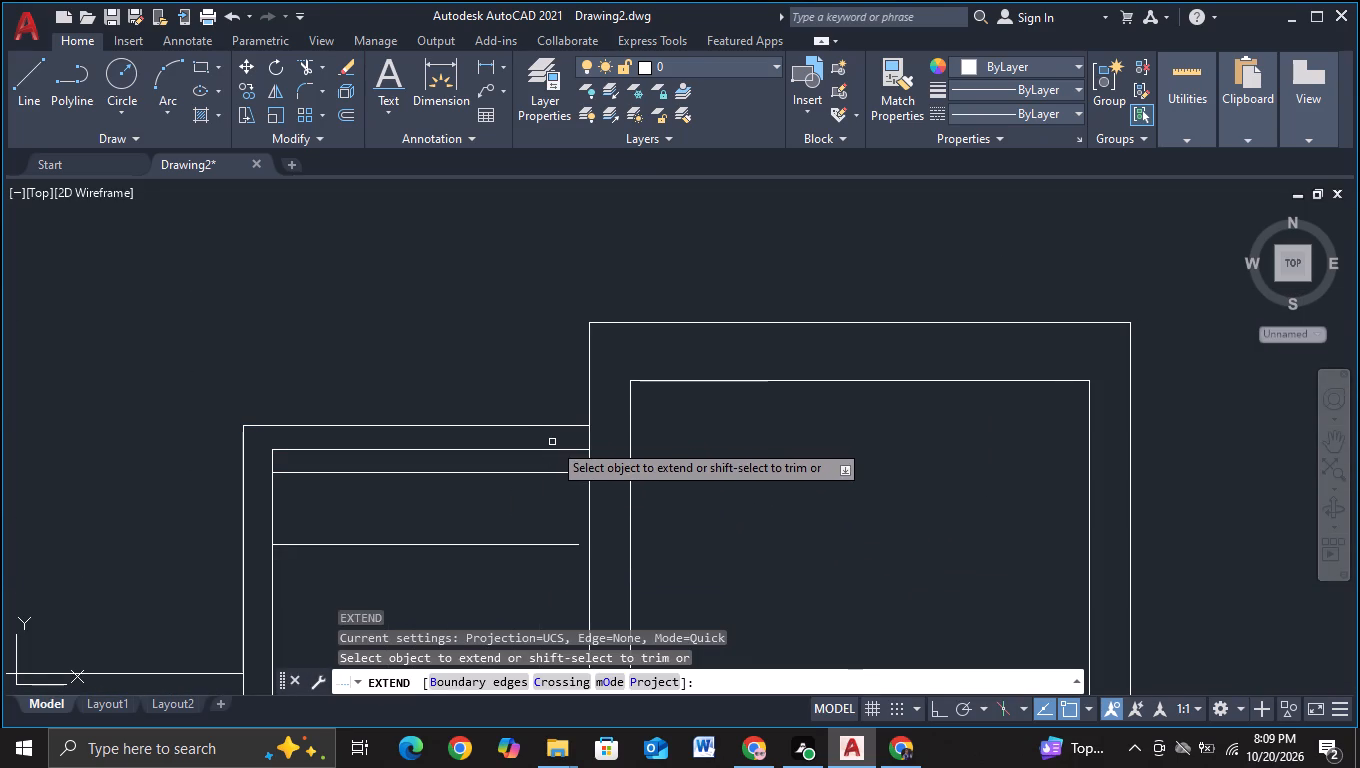
{"action": "left_click_drag", "start_coordinate": [551, 463], "coordinate": [537, 591]}
{"action": "scroll", "coordinate": [538, 568], "scroll_direction": "down", "scroll_amount": 2}
{"action": "middle_click_drag", "start_coordinate": [515, 591], "coordinate": [507, 422]}
{"action": "key", "text": "Escape"}
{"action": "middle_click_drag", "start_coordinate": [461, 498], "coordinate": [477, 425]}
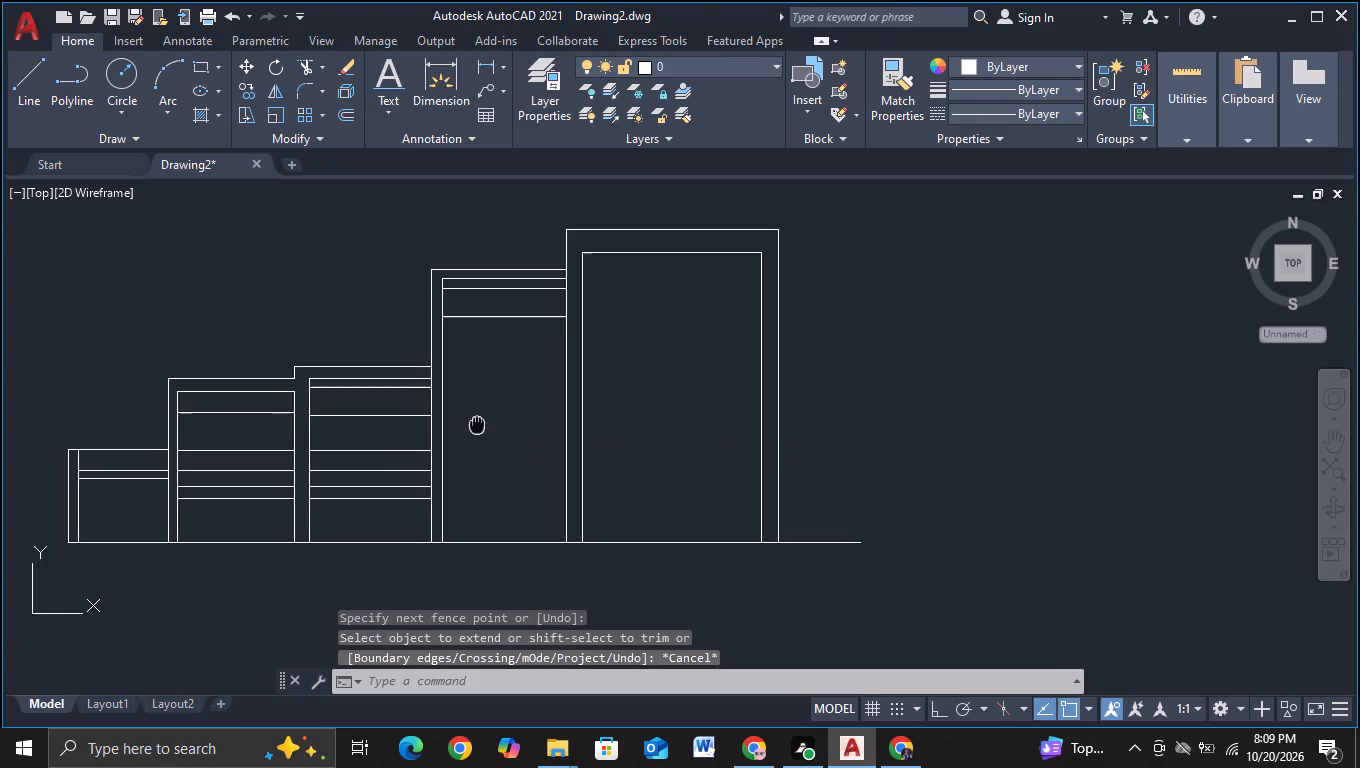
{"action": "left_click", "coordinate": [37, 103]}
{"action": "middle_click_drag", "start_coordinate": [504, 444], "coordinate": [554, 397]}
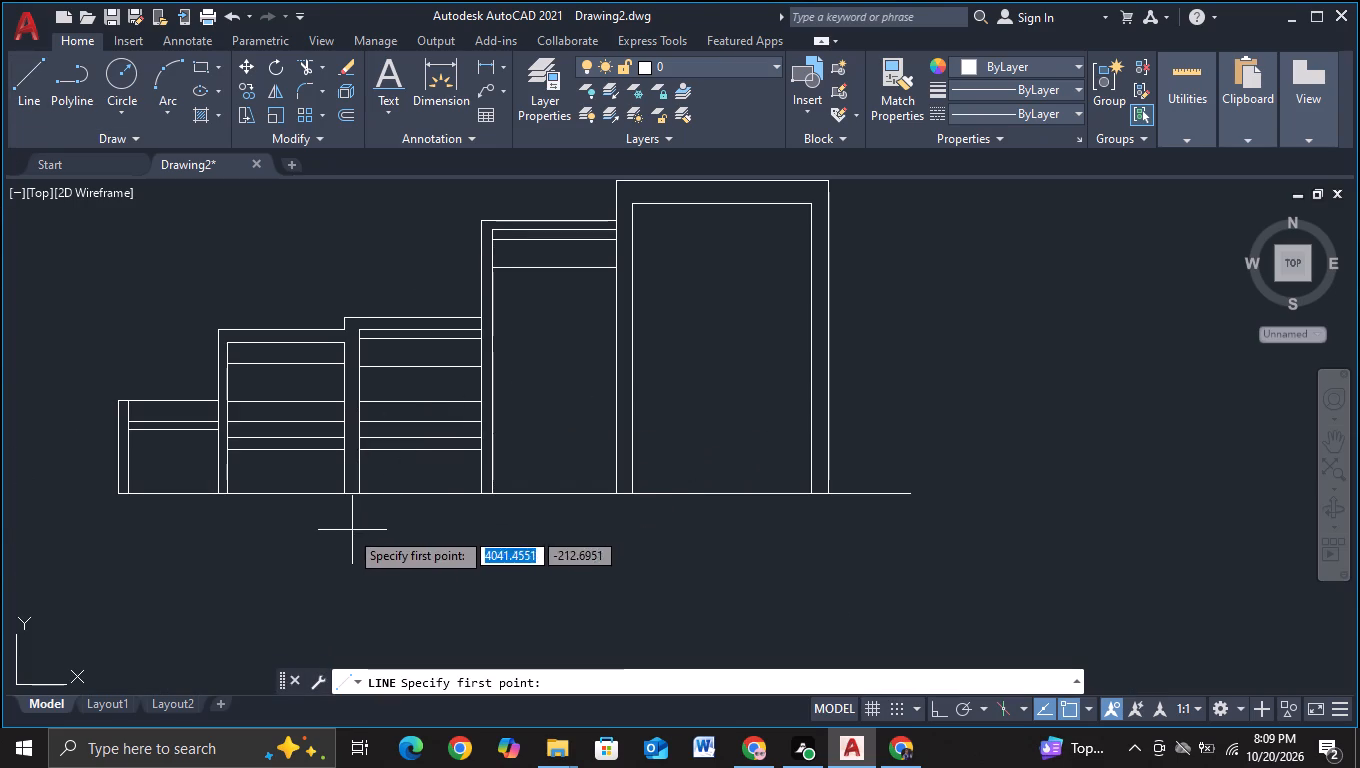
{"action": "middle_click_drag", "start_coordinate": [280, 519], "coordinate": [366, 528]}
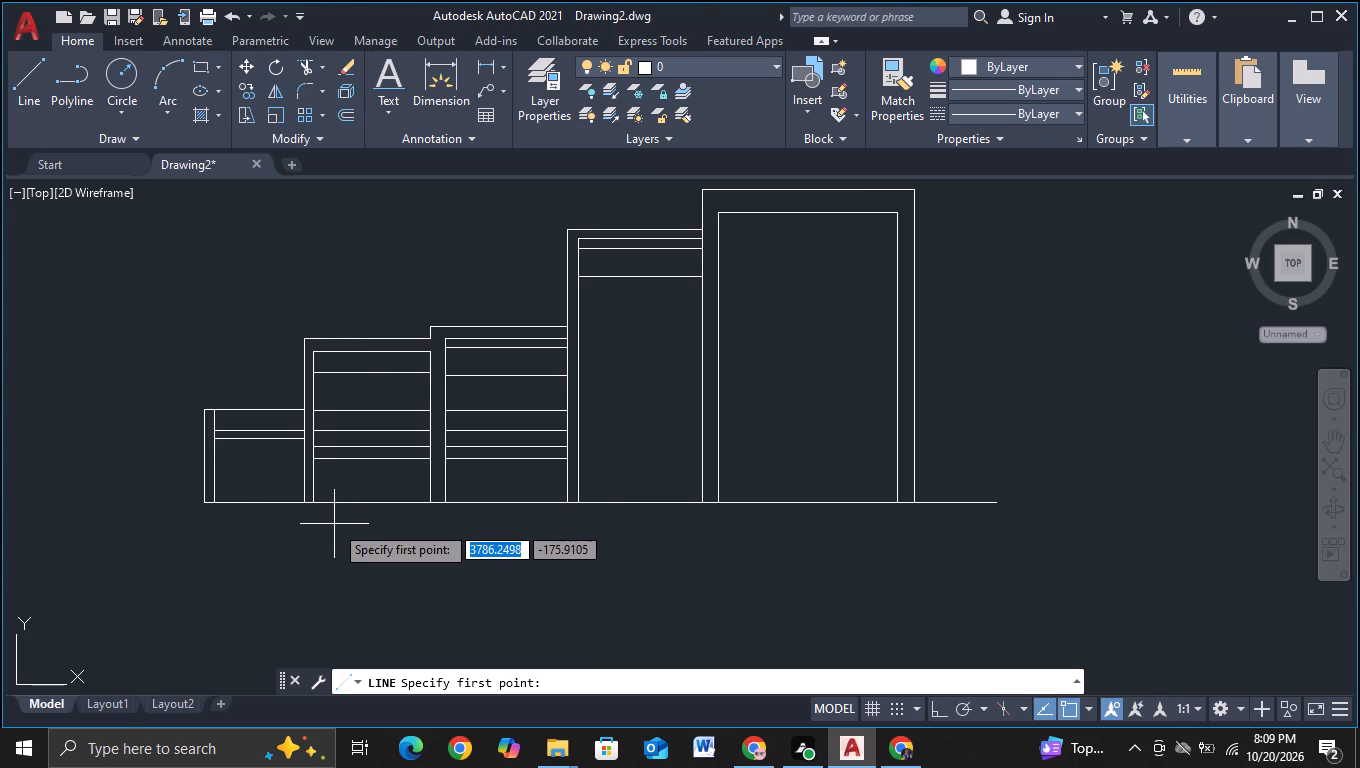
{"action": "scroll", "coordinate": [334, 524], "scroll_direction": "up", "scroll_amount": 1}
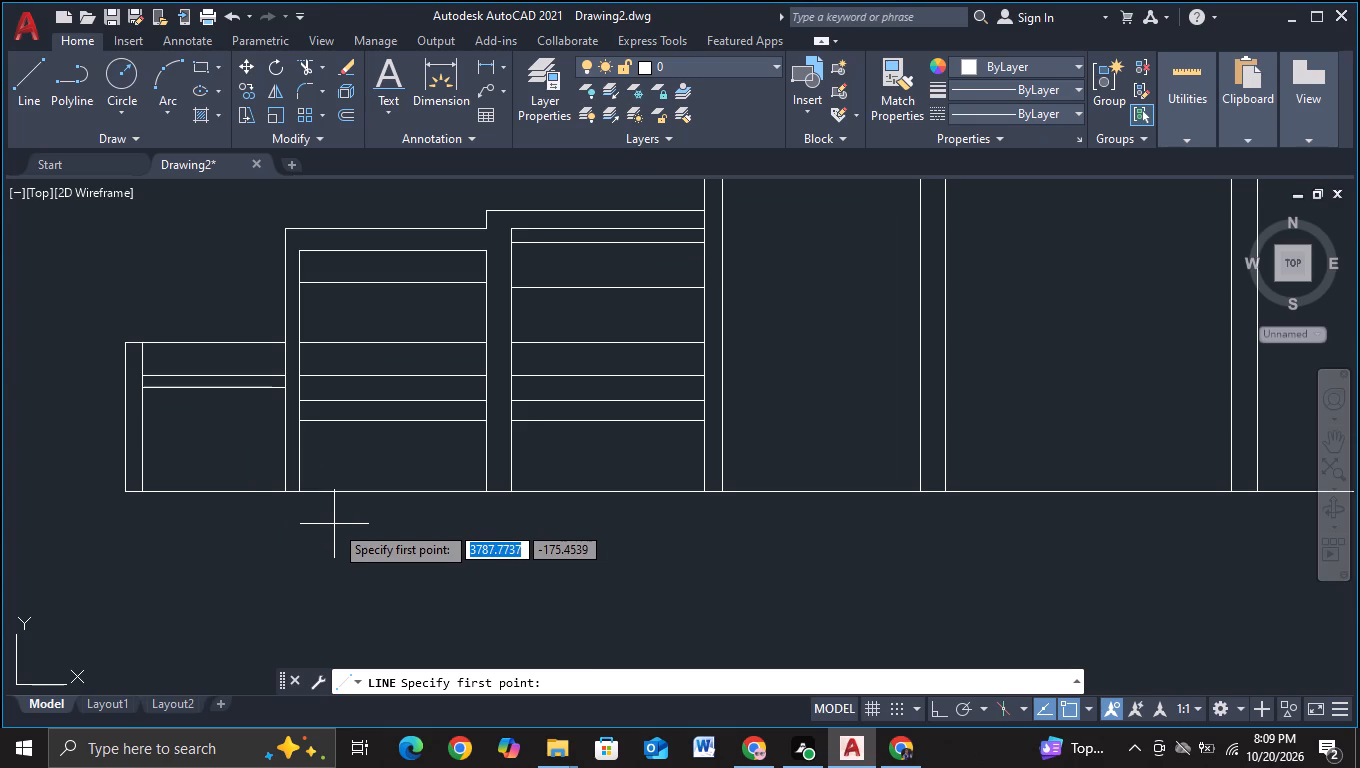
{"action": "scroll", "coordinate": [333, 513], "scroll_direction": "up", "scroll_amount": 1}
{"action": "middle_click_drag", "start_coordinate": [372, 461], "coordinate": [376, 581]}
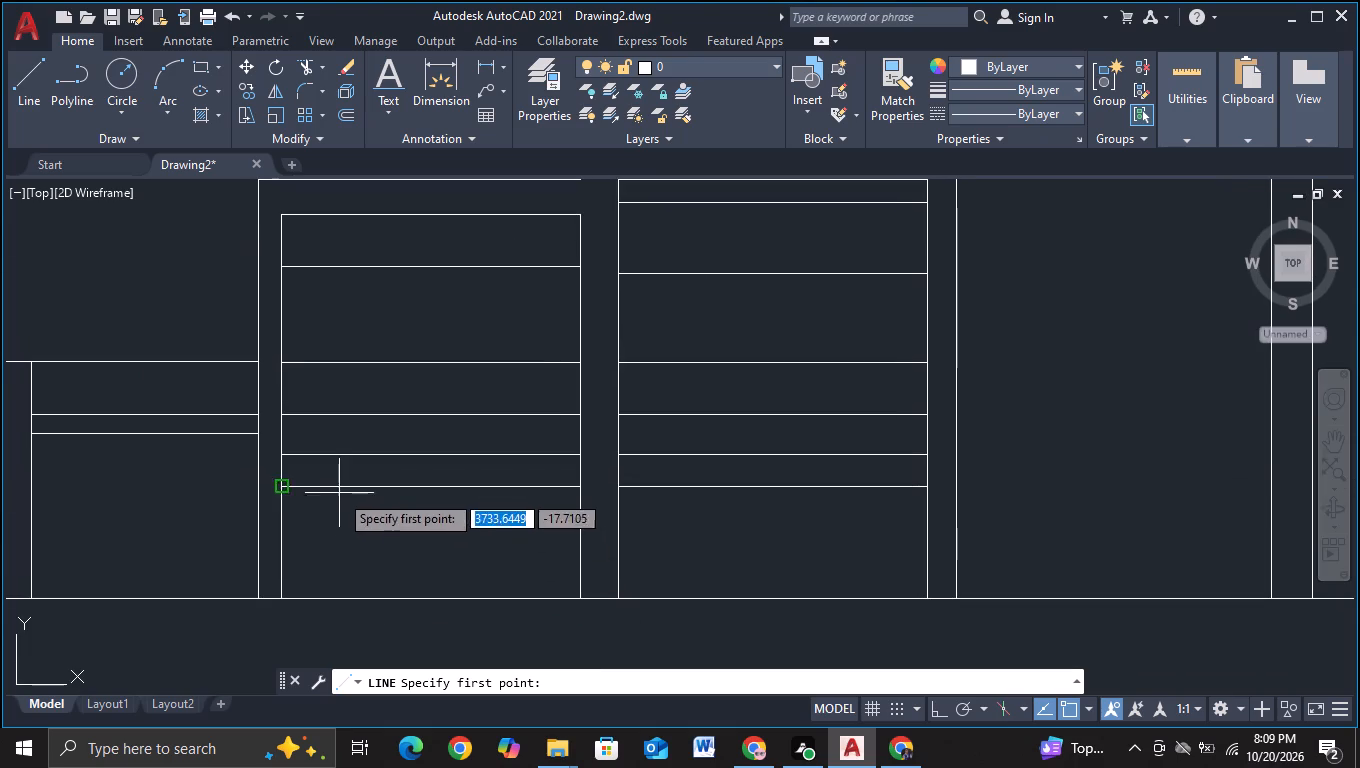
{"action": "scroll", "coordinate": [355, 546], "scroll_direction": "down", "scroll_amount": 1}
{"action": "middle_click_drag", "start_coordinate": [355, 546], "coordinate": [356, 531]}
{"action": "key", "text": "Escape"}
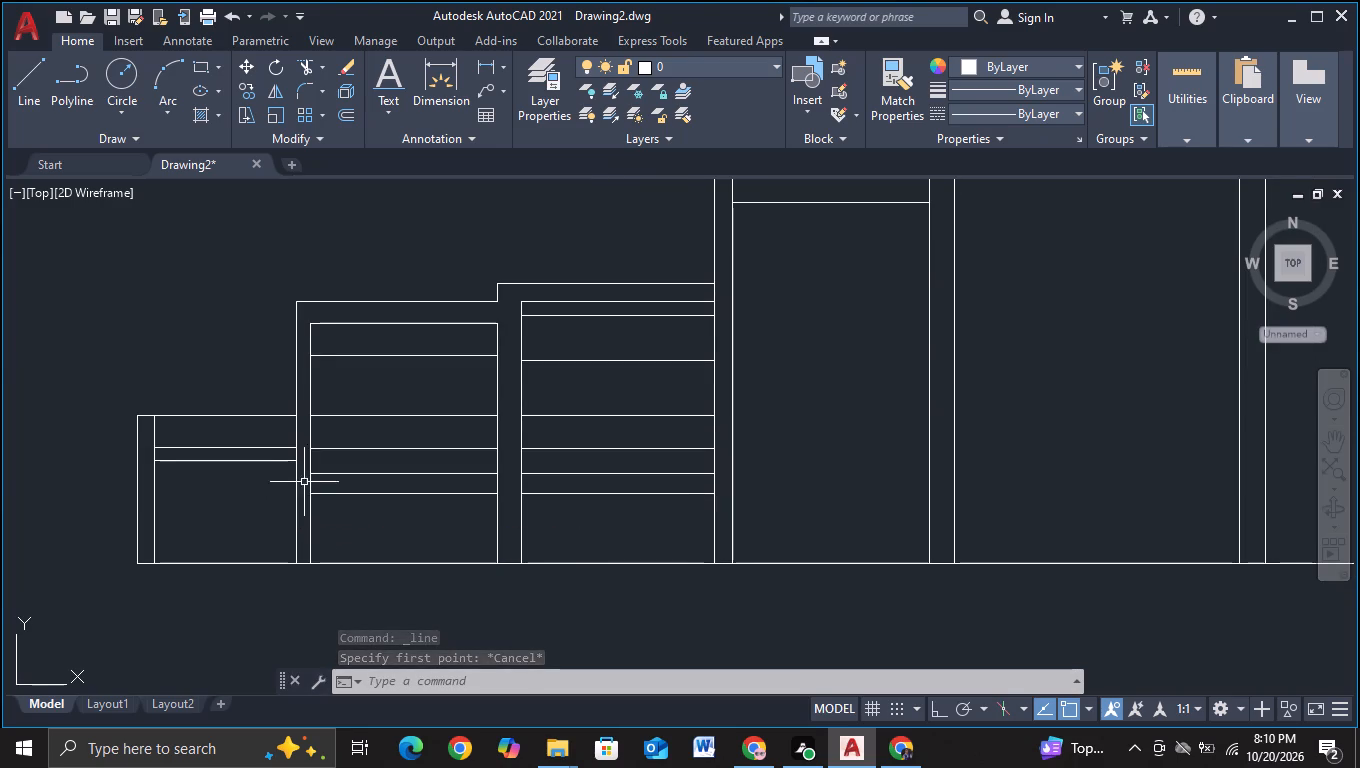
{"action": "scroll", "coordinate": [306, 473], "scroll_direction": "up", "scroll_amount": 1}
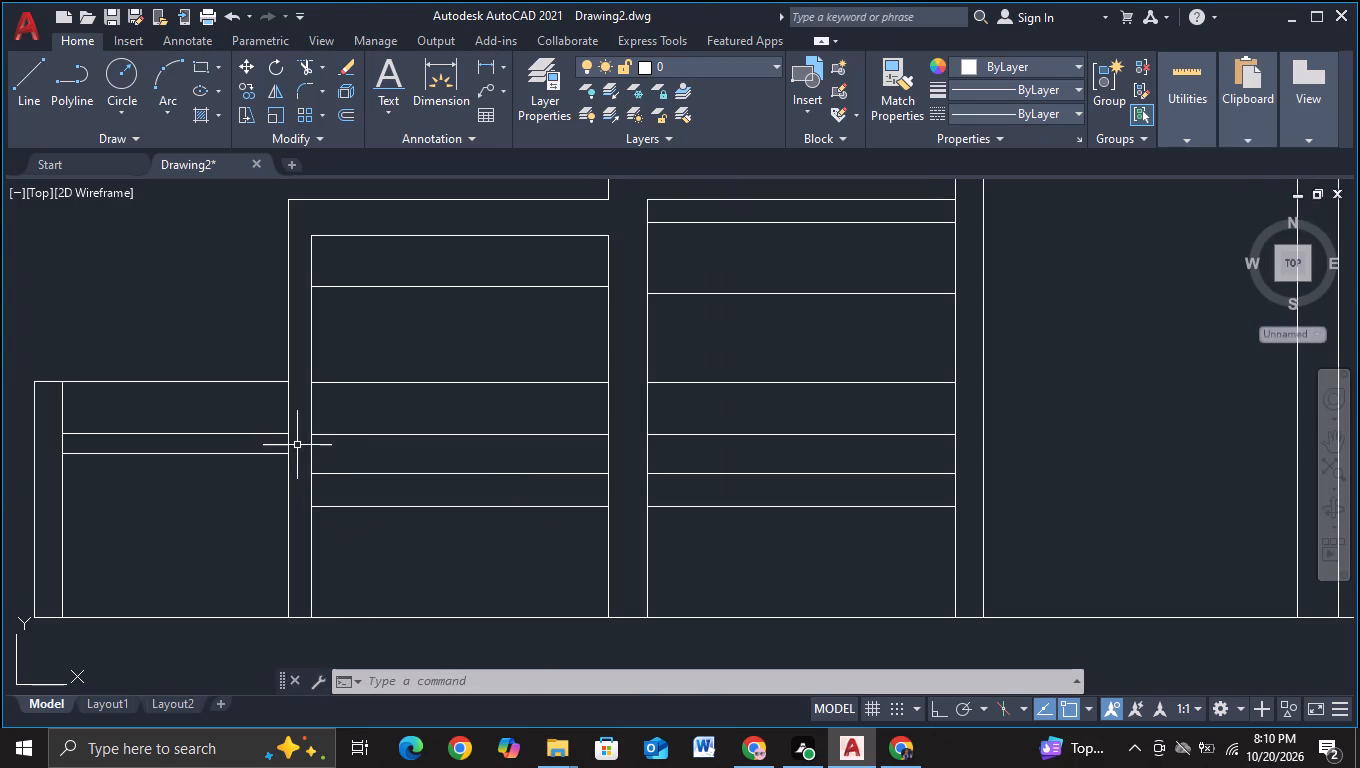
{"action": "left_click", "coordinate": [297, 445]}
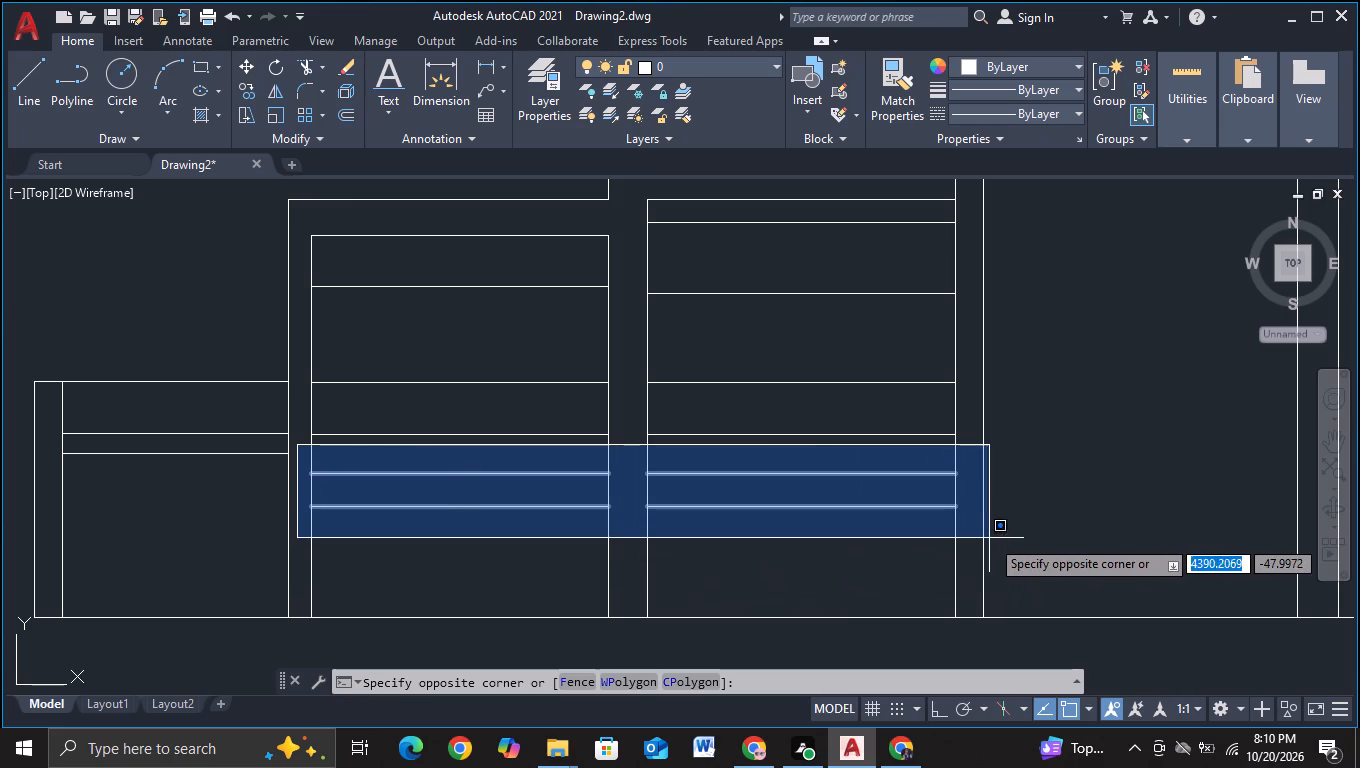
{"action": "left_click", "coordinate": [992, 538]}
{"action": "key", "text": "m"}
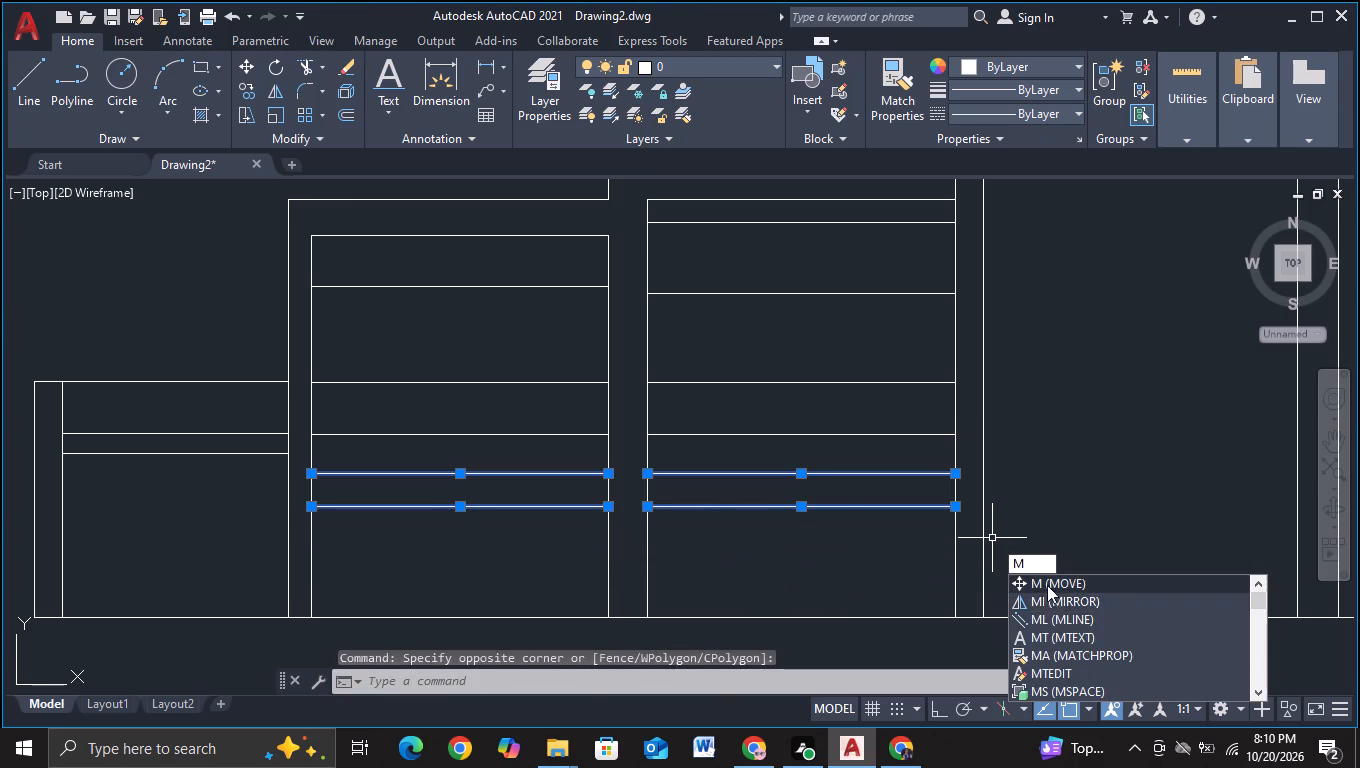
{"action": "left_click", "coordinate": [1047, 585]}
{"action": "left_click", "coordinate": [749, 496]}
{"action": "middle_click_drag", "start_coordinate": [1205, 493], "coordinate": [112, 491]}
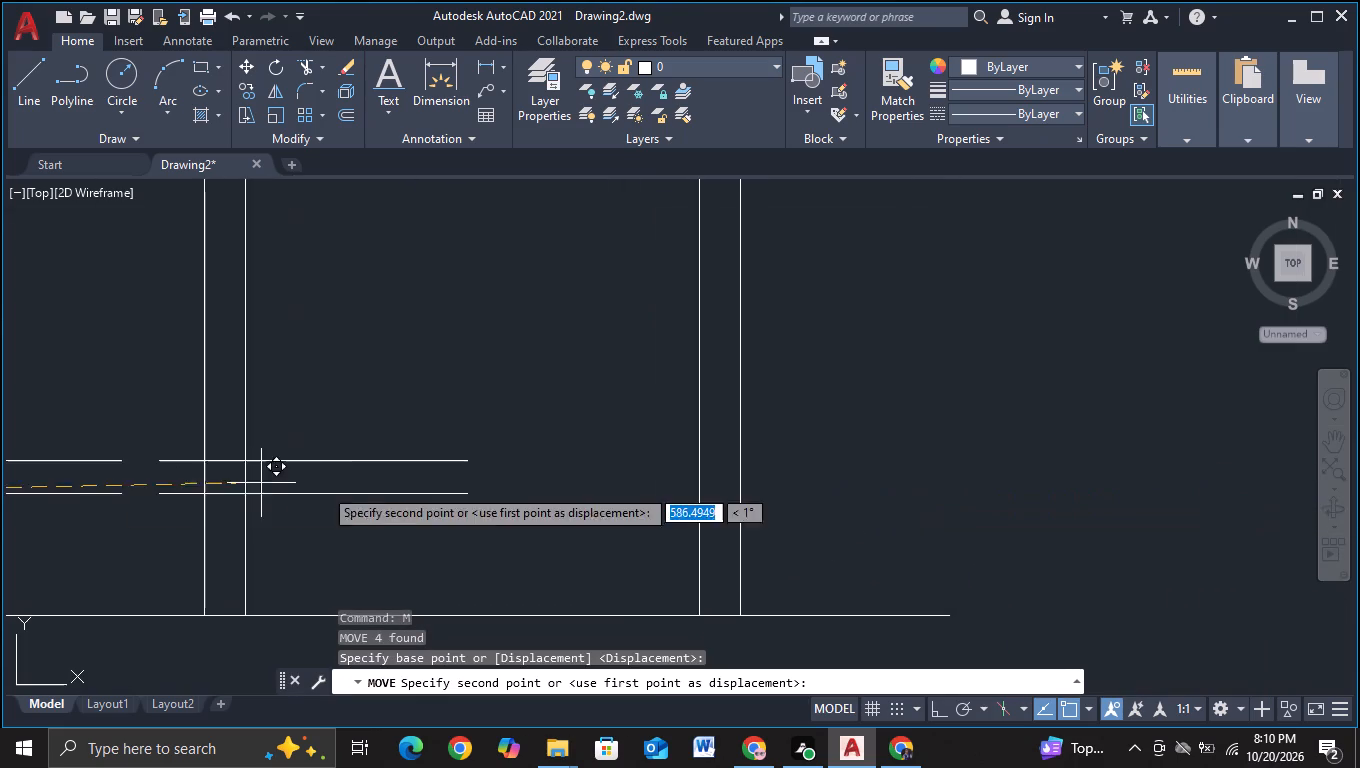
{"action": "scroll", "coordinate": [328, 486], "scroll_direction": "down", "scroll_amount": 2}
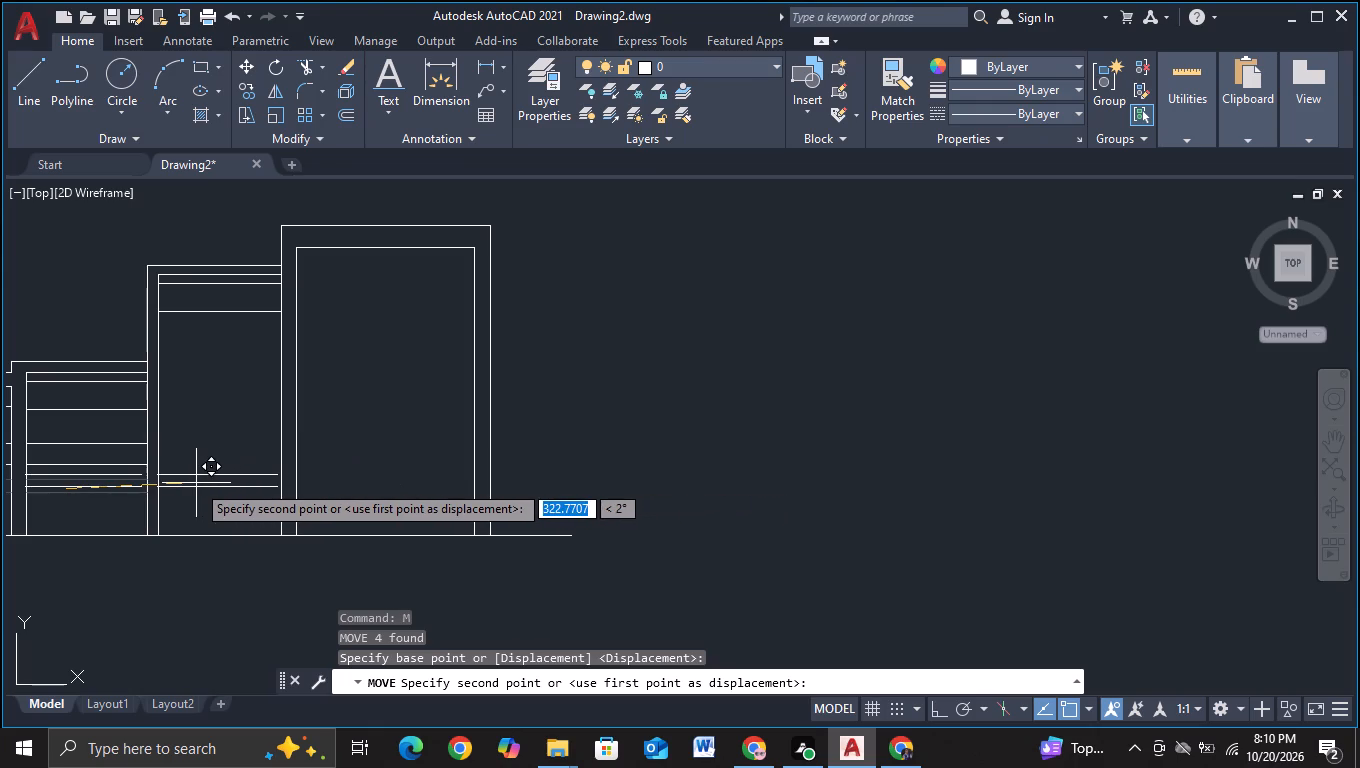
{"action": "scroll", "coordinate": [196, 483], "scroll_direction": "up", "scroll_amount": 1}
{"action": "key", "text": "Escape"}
With ortho on, move the second frame's two lowest band lines horizontally into the fourth frame's opening.
{"action": "middle_click_drag", "start_coordinate": [301, 488], "coordinate": [600, 496]}
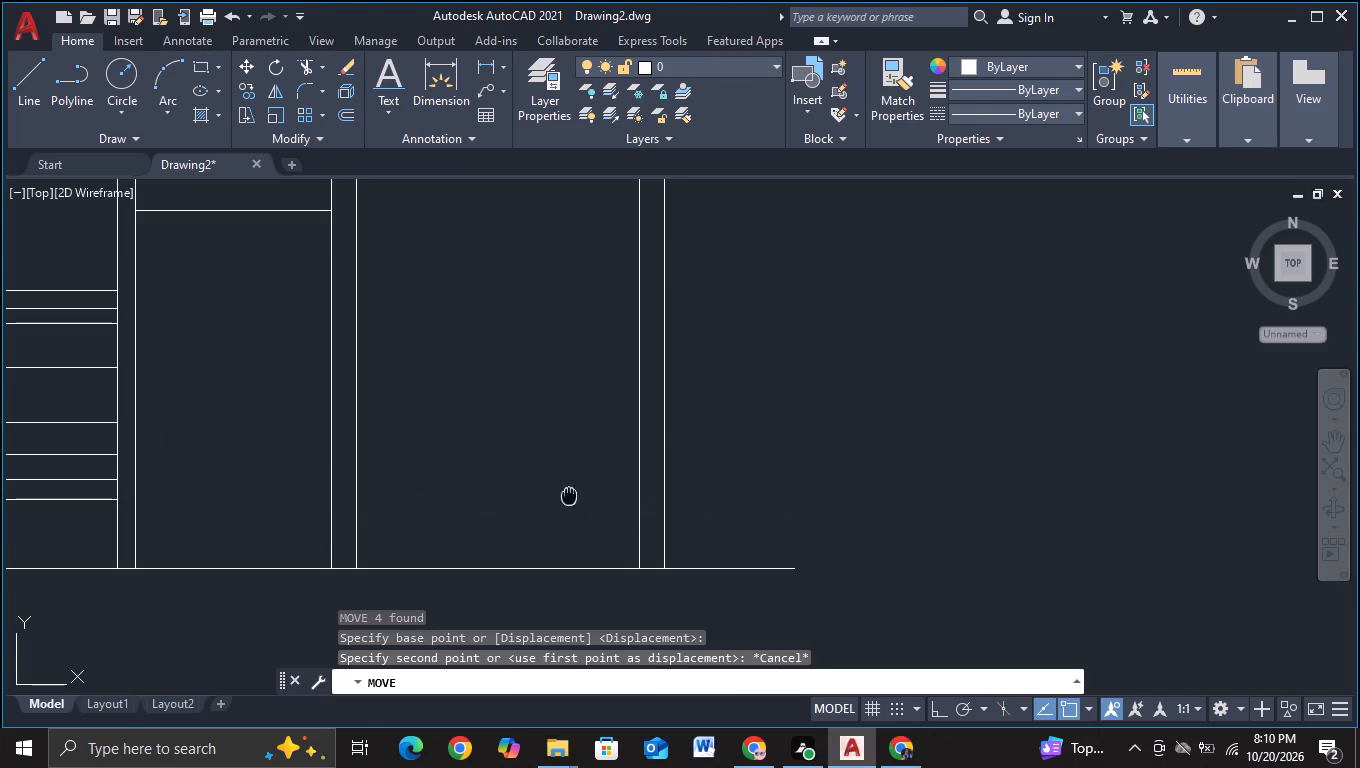
{"action": "middle_click_drag", "start_coordinate": [600, 496], "coordinate": [721, 499]}
{"action": "scroll", "coordinate": [144, 486], "scroll_direction": "up", "scroll_amount": 1}
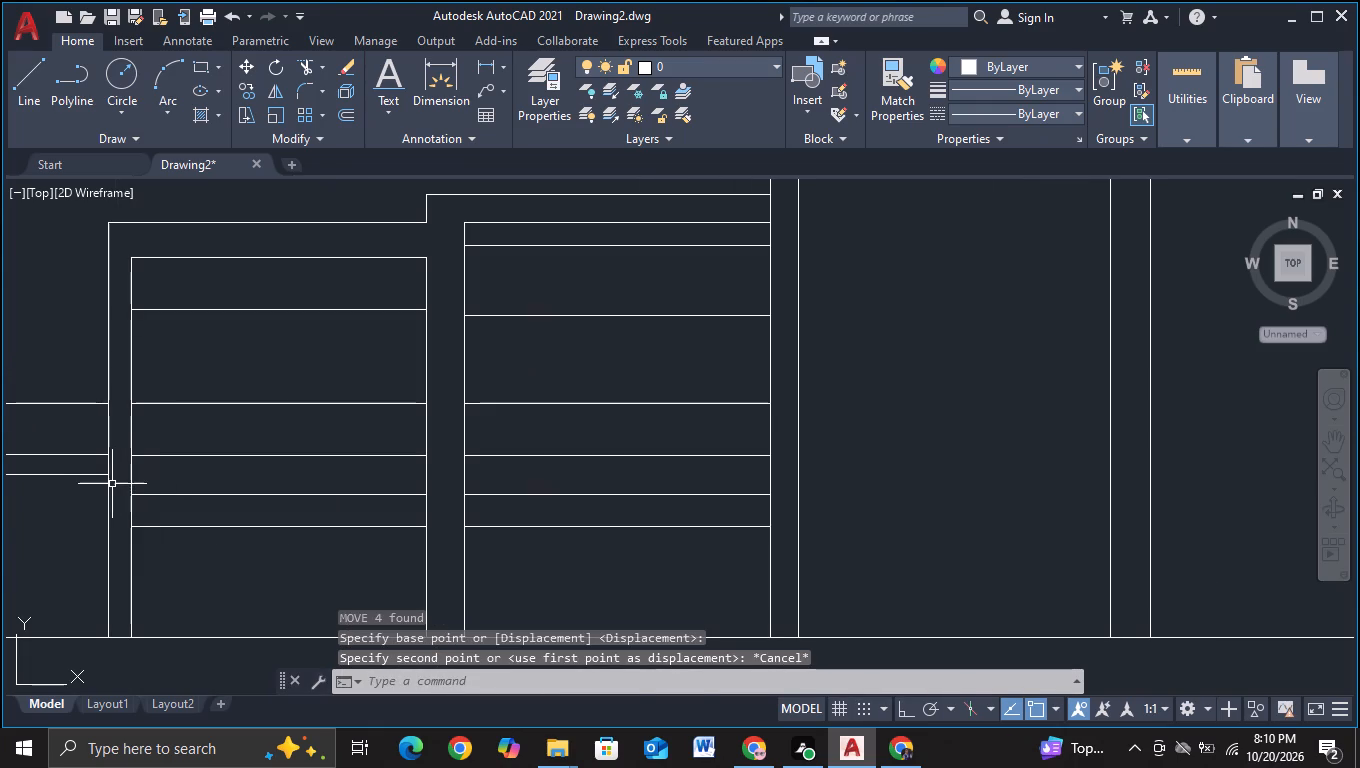
{"action": "left_click", "coordinate": [112, 482]}
{"action": "left_click", "coordinate": [444, 554]}
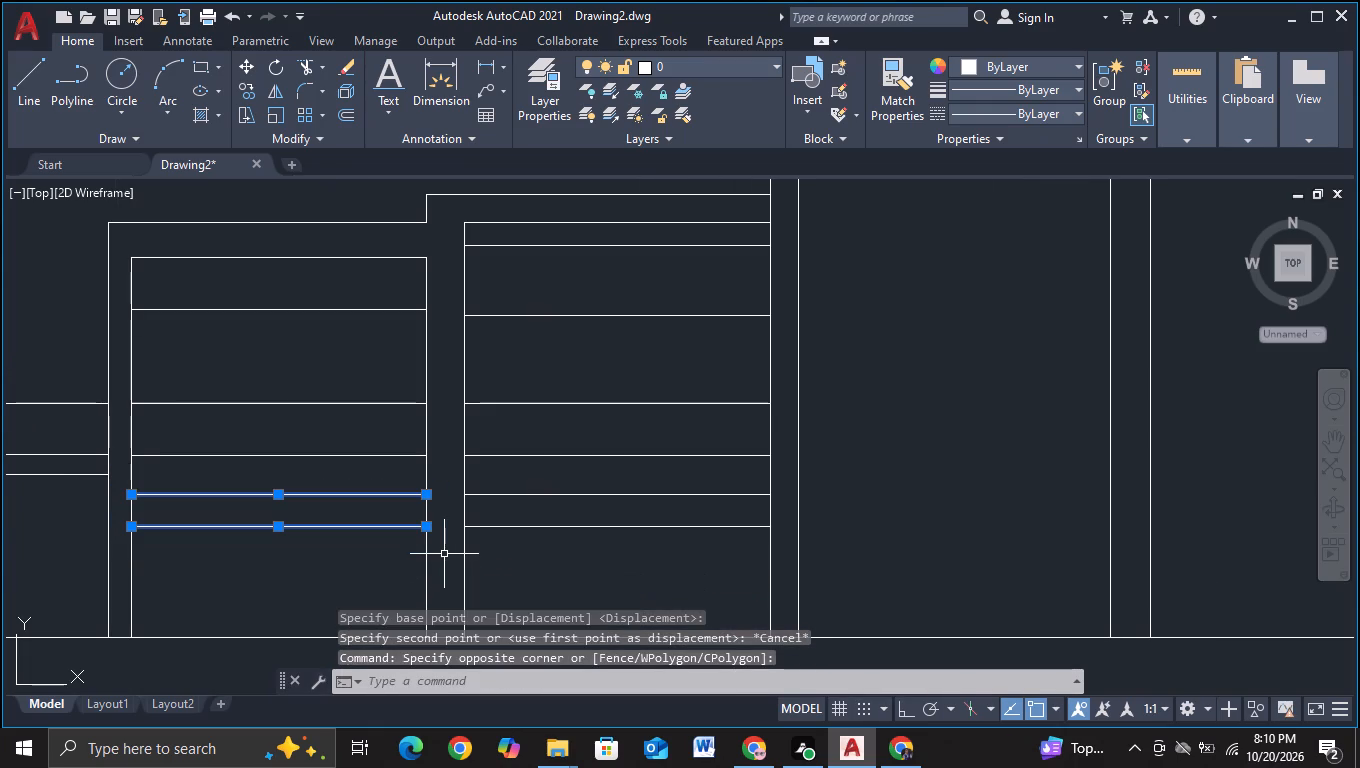
{"action": "key", "text": "m"}
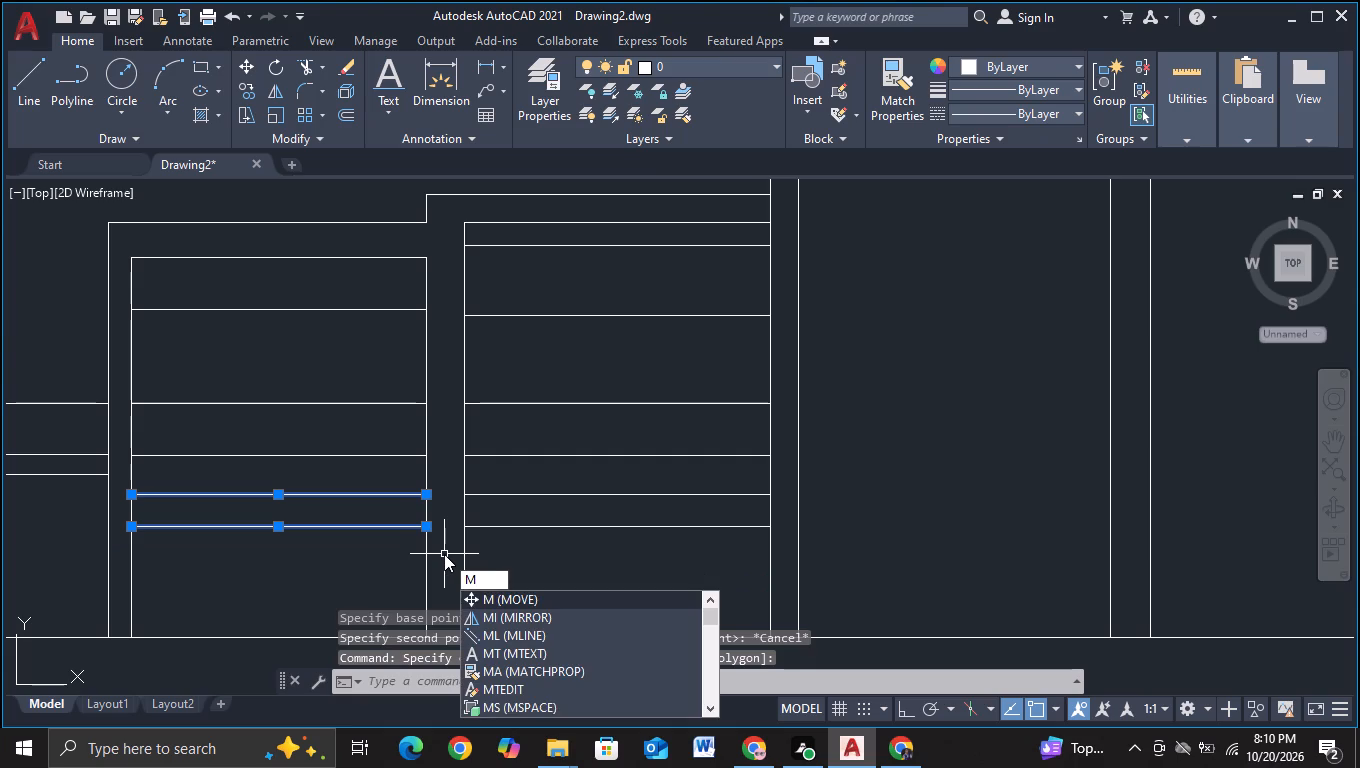
{"action": "left_click", "coordinate": [505, 599]}
{"action": "key", "text": "F8"}
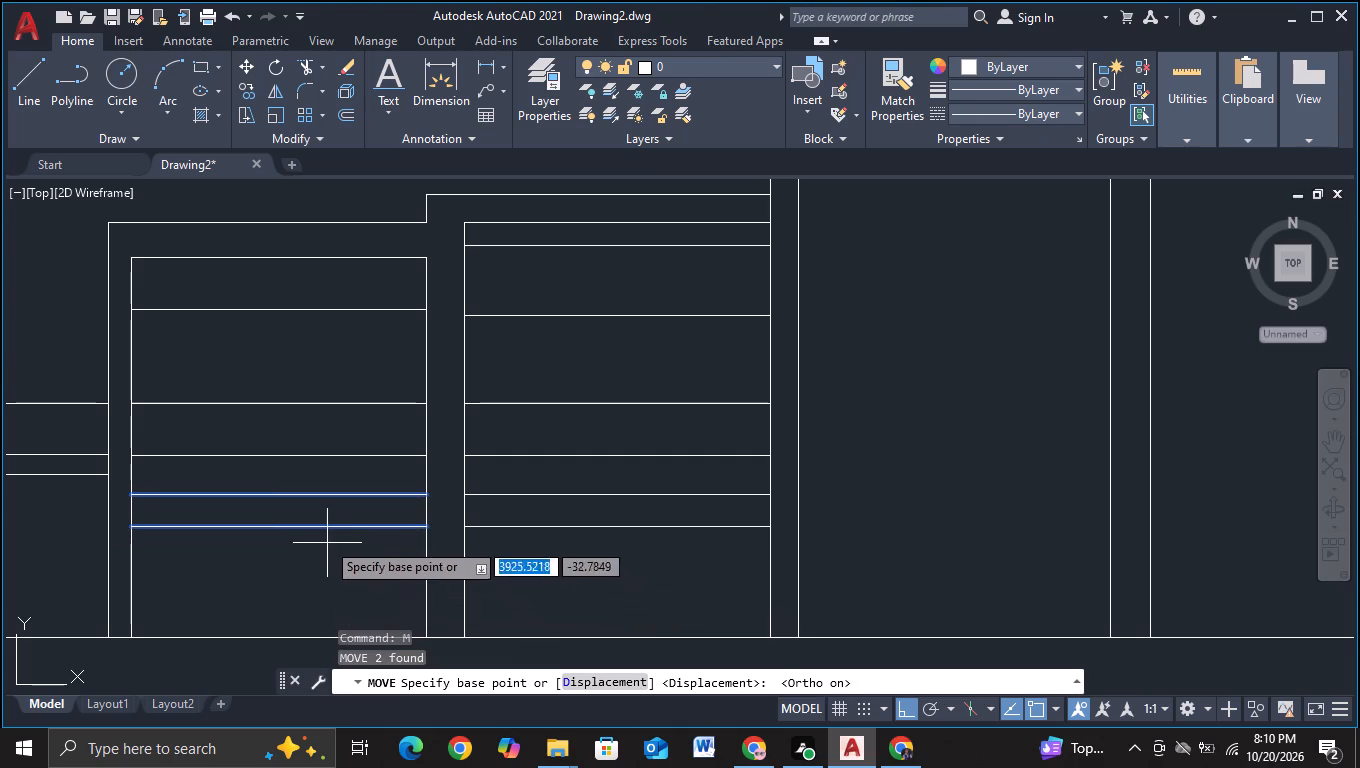
{"action": "left_click", "coordinate": [321, 528]}
{"action": "middle_click_drag", "start_coordinate": [1014, 508], "coordinate": [903, 522]}
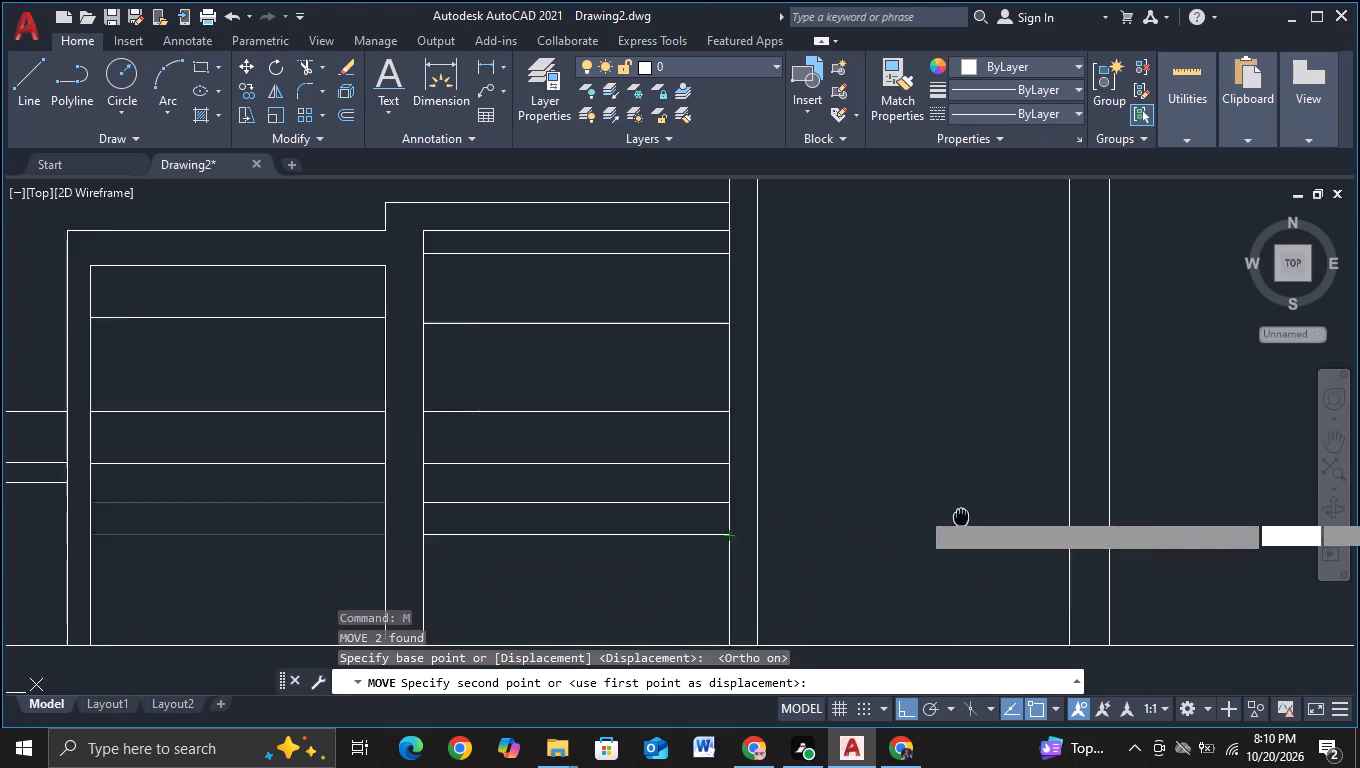
{"action": "middle_click_drag", "start_coordinate": [903, 522], "coordinate": [297, 525]}
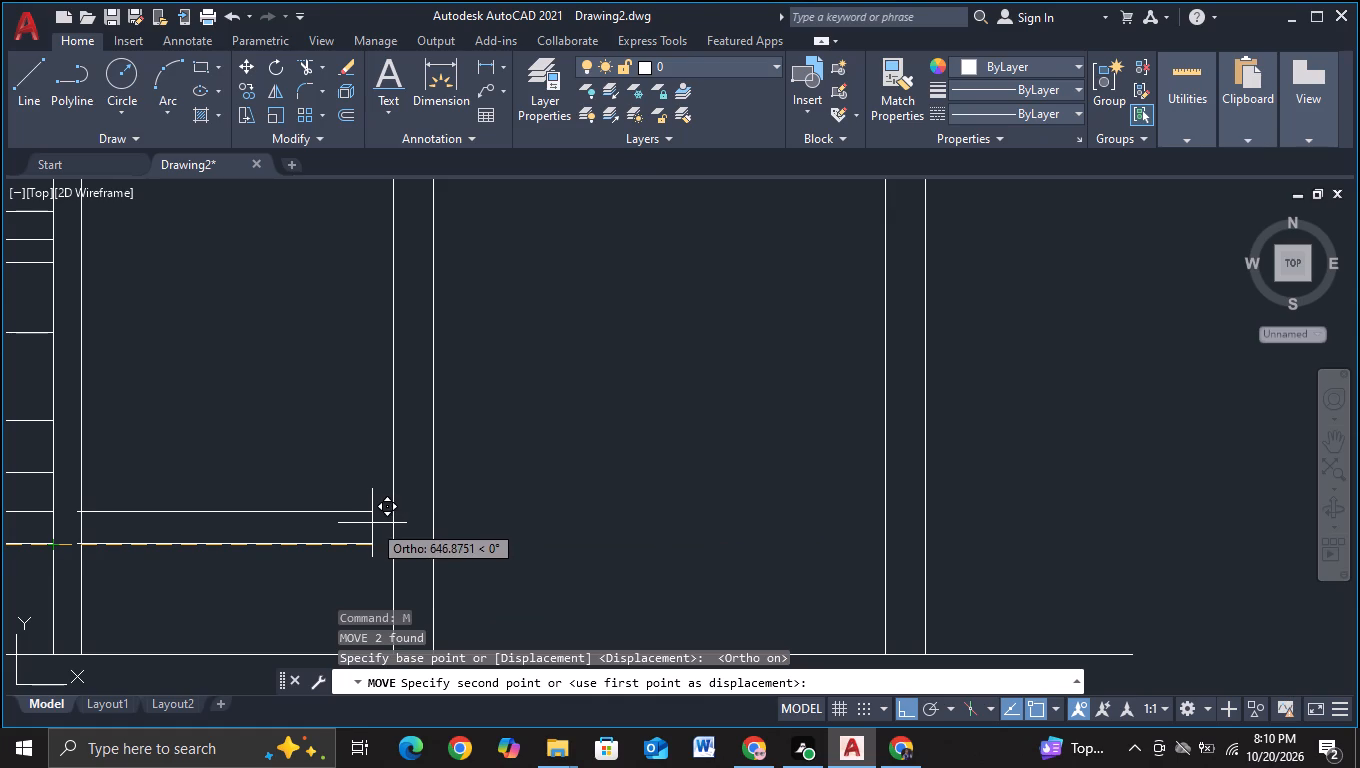
{"action": "left_click", "coordinate": [372, 523]}
{"action": "key", "text": "Escape"}
Trim the overhanging left ends of the two moved lines at the inner edge of the fourth frame's left leg.
{"action": "middle_click_drag", "start_coordinate": [247, 600], "coordinate": [580, 543]}
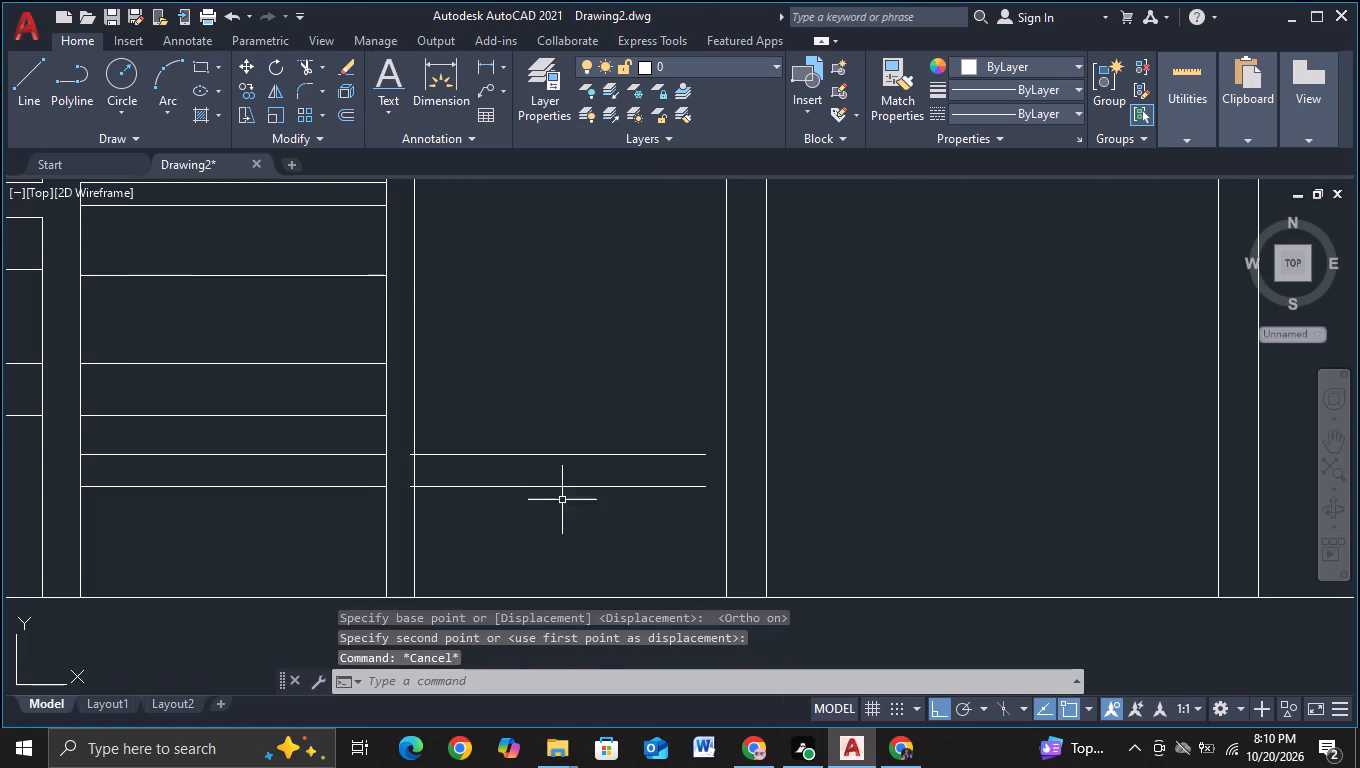
{"action": "left_click", "coordinate": [308, 68]}
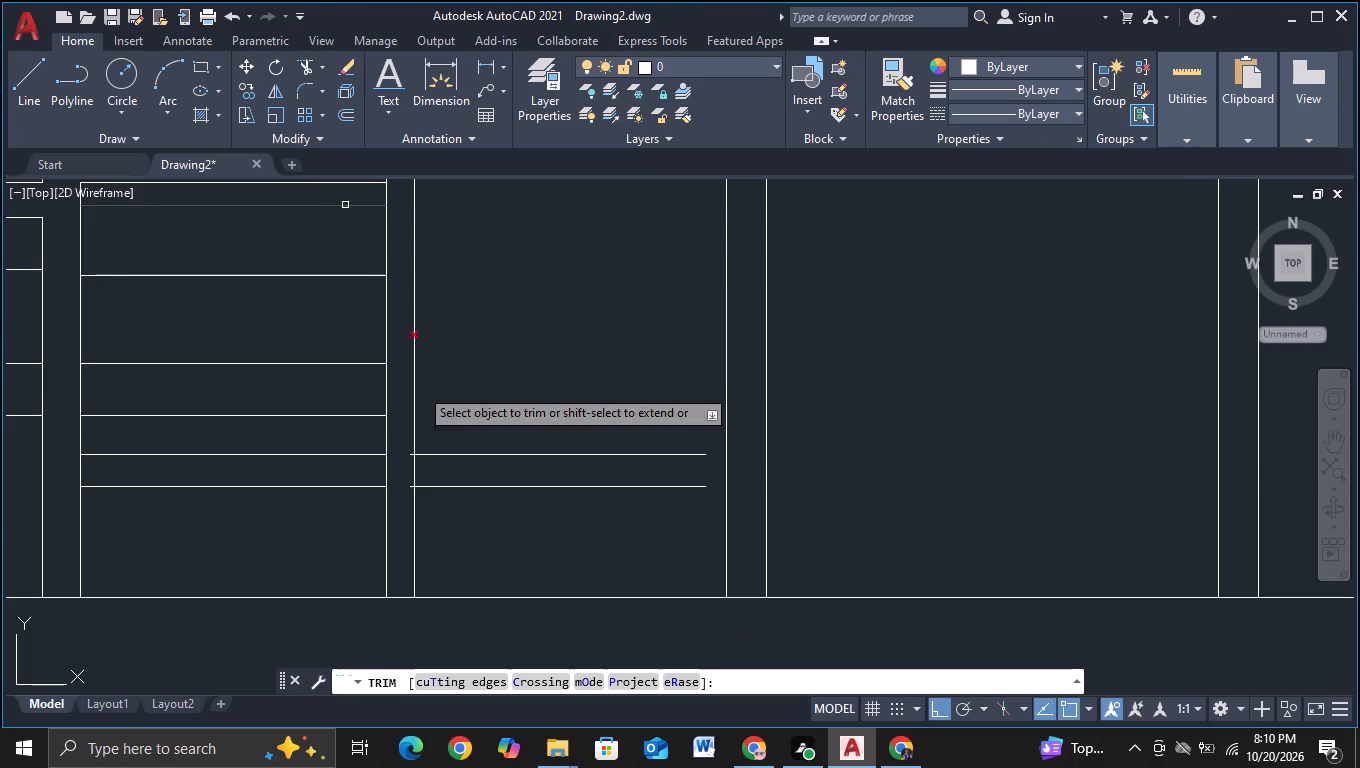
{"action": "scroll", "coordinate": [428, 401], "scroll_direction": "up", "scroll_amount": 2}
{"action": "left_click", "coordinate": [379, 538]}
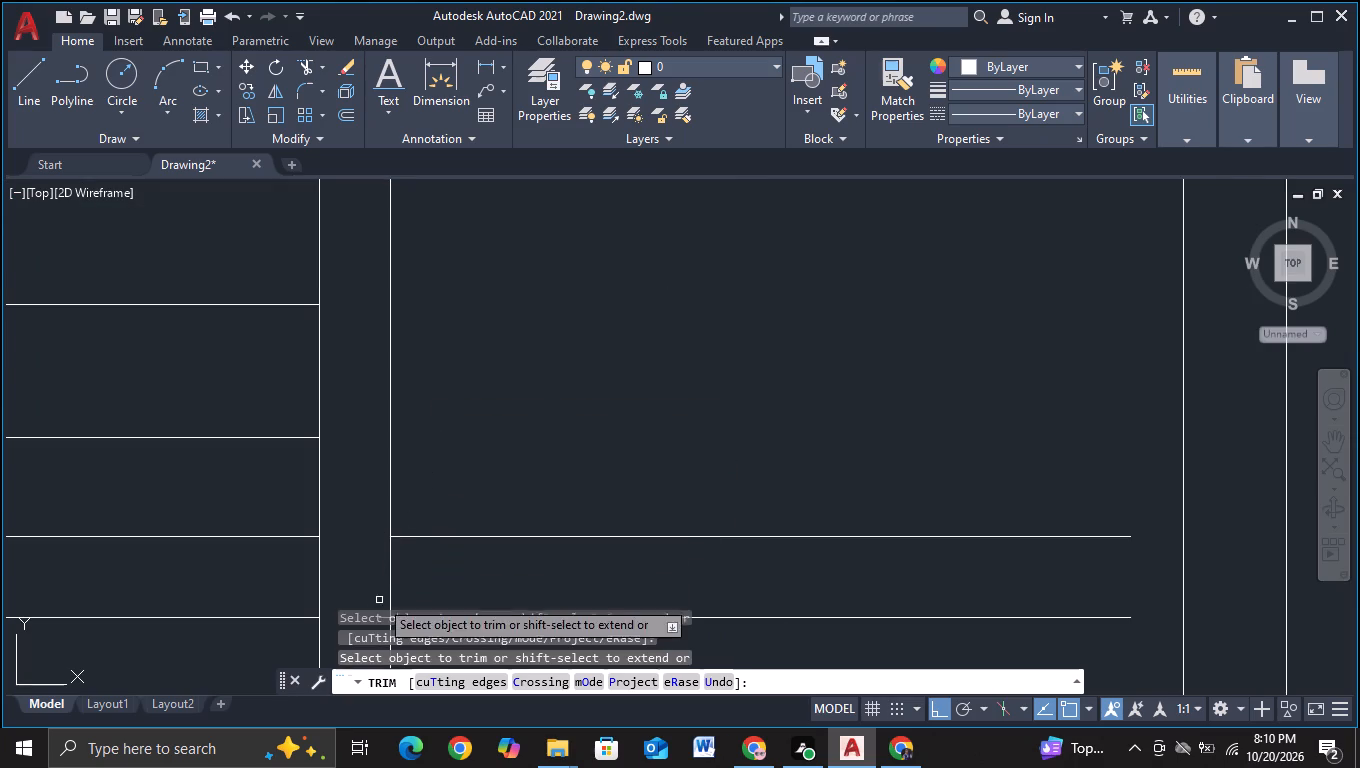
{"action": "middle_click_drag", "start_coordinate": [377, 590], "coordinate": [361, 435]}
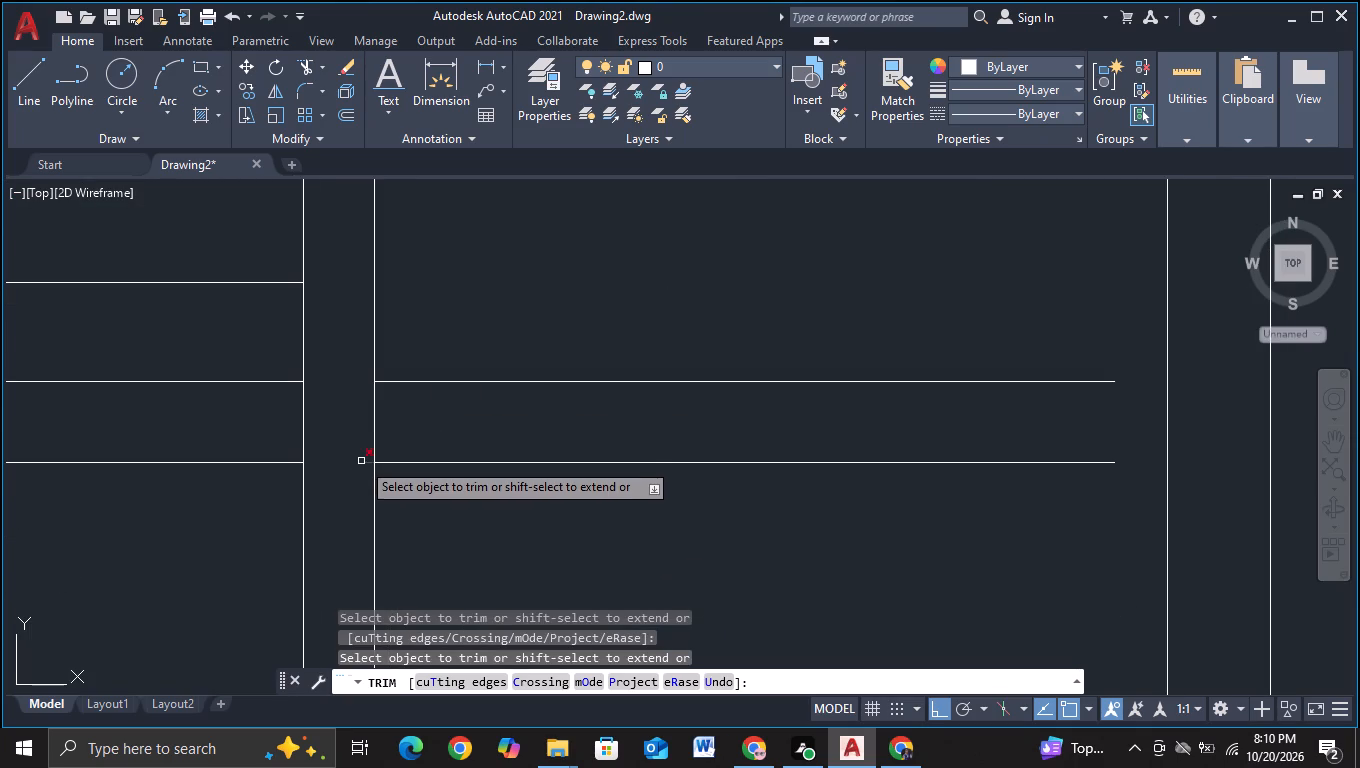
{"action": "left_click", "coordinate": [361, 461]}
{"action": "key", "text": "Escape"}
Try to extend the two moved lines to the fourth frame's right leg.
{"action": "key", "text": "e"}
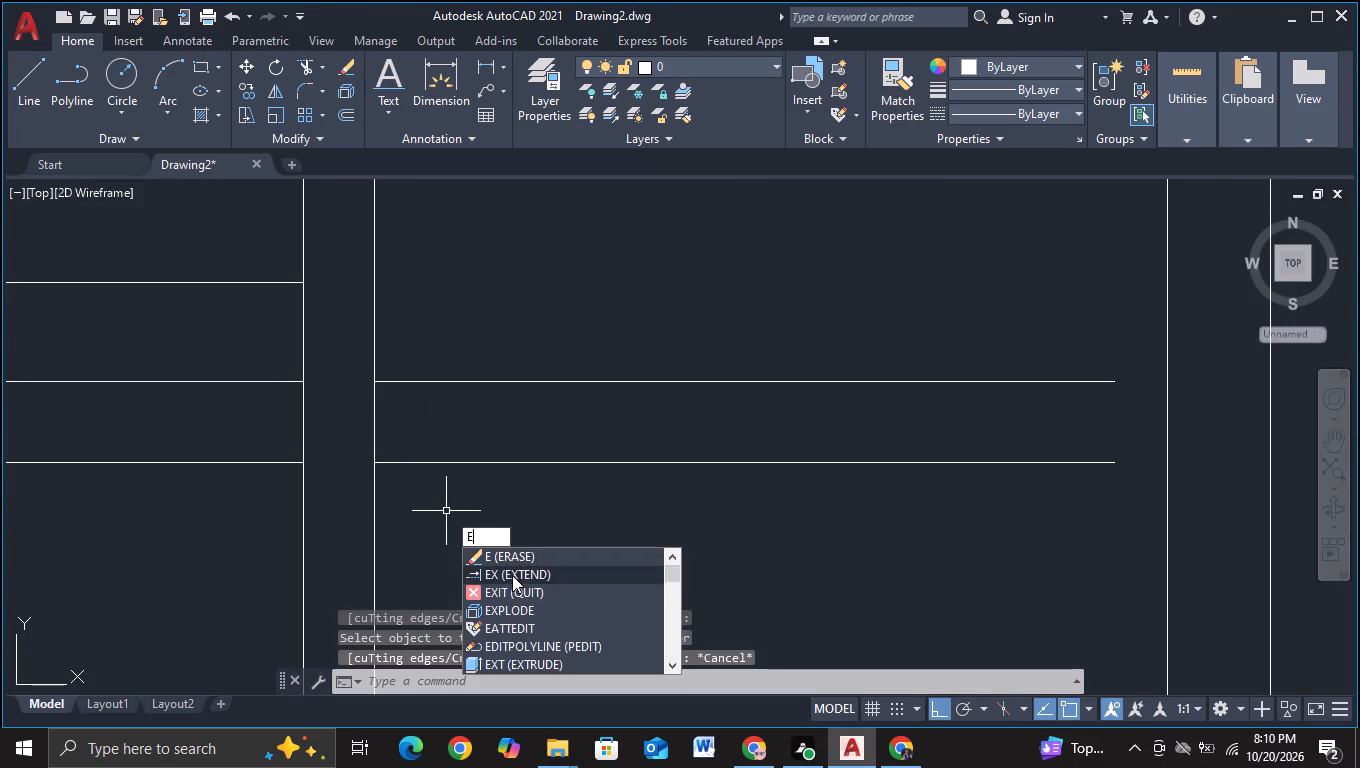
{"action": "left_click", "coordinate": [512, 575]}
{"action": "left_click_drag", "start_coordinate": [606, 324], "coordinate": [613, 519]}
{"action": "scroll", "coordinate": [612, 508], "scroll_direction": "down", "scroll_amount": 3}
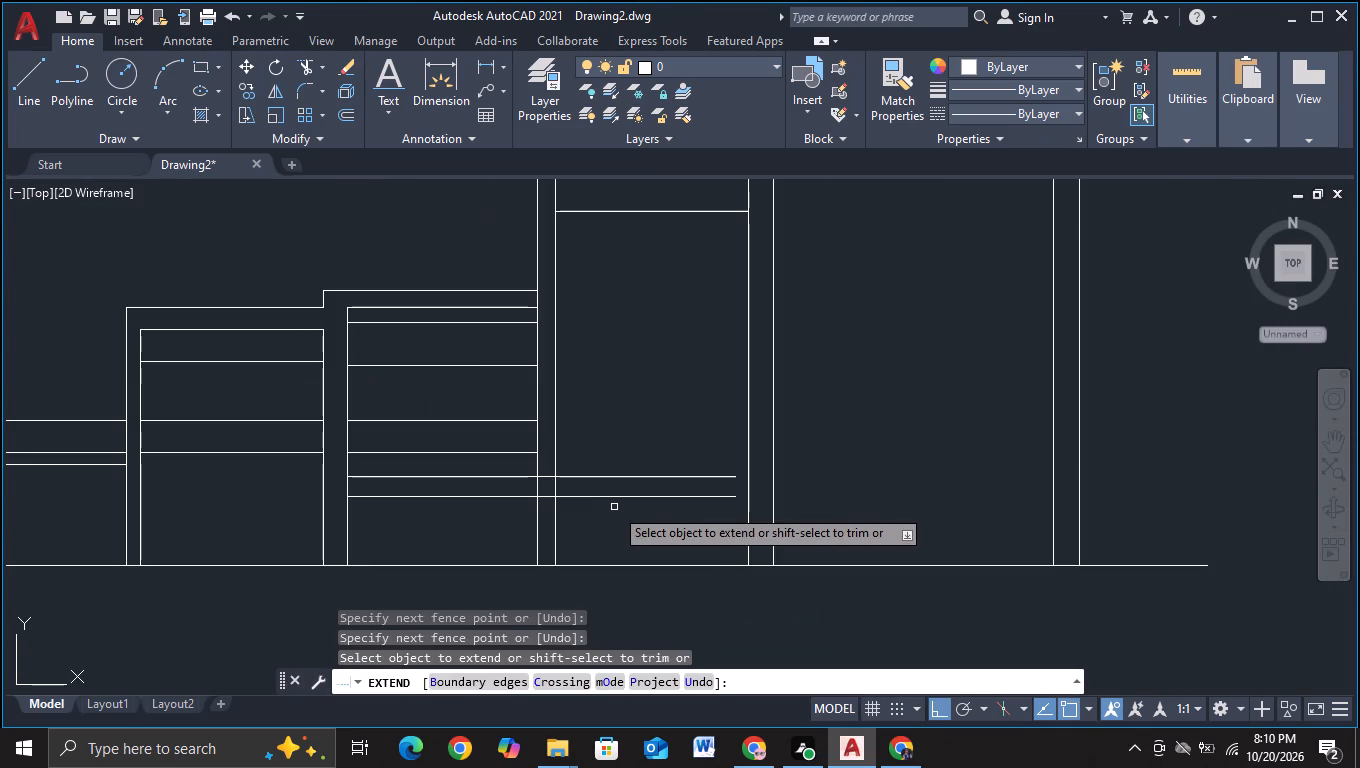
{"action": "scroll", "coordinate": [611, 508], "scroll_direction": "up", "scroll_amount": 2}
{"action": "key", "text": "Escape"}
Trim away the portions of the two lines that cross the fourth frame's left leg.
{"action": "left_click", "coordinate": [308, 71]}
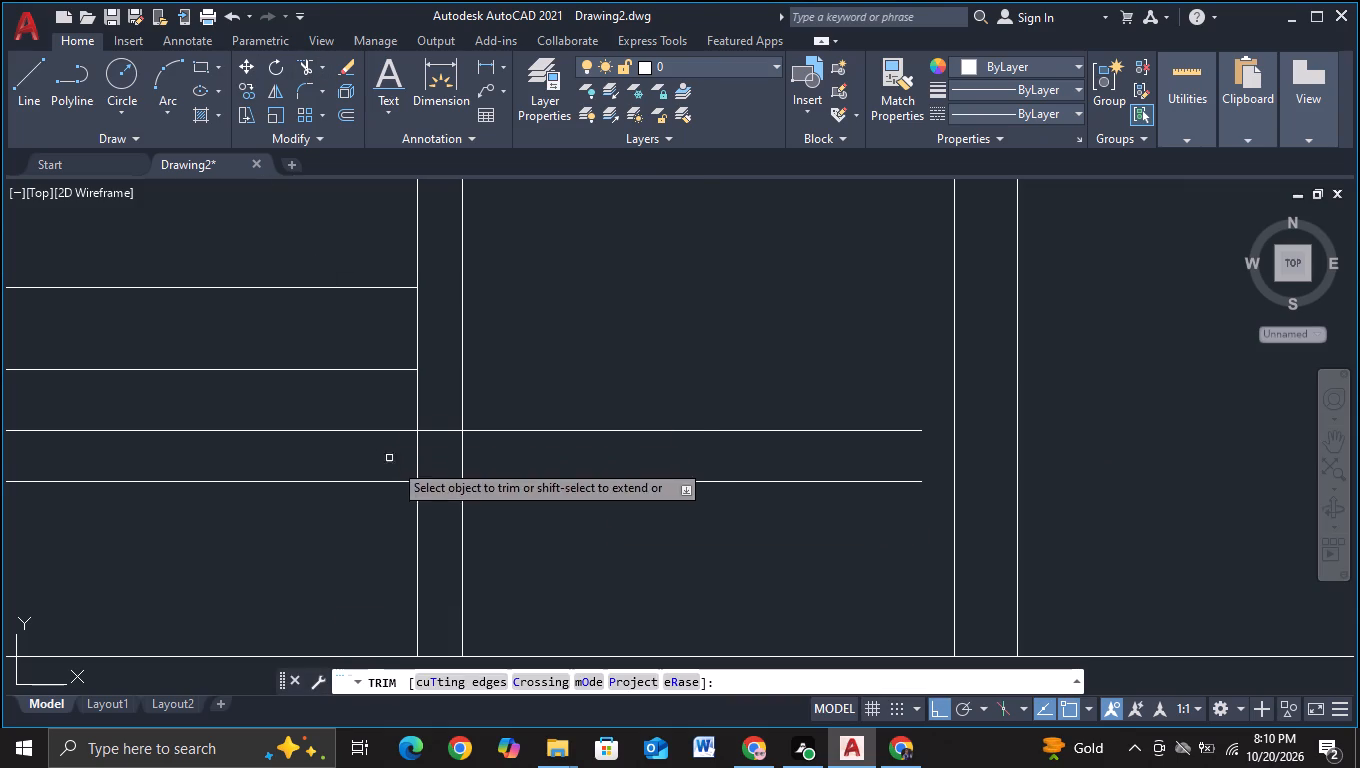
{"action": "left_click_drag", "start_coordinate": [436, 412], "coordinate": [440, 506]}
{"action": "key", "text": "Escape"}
Extend the right ends of the fourth frame's two band lines to the inner edge of its right leg.
{"action": "key", "text": "e"}
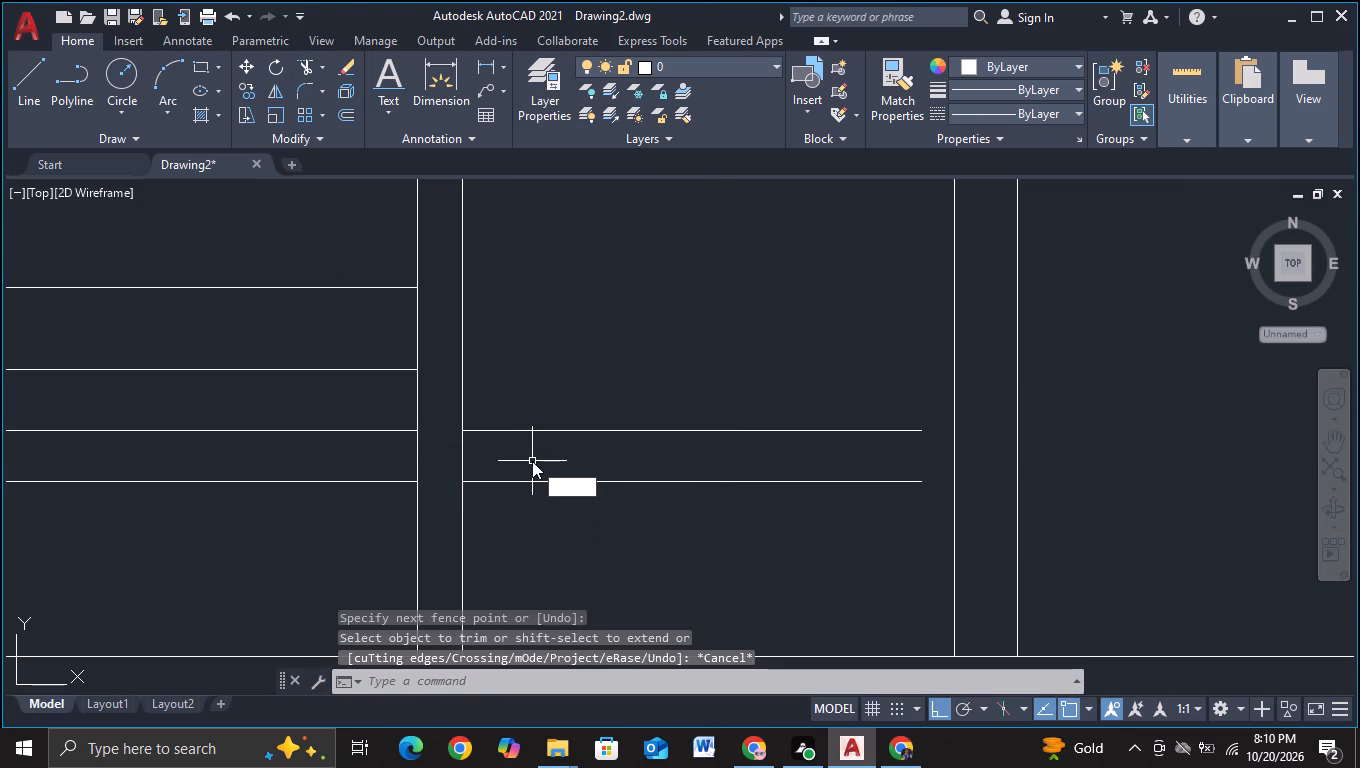
{"action": "left_click", "coordinate": [627, 522]}
{"action": "left_click_drag", "start_coordinate": [783, 393], "coordinate": [808, 549]}
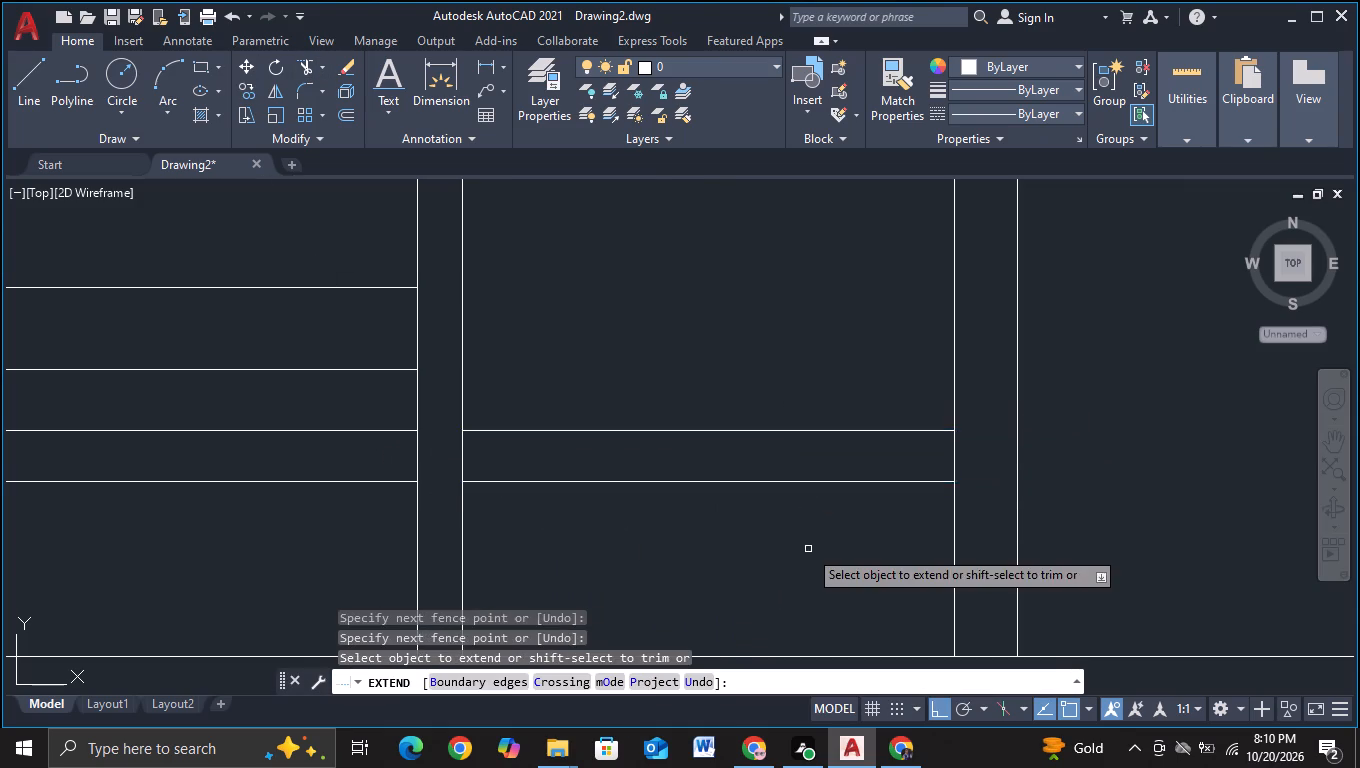
{"action": "scroll", "coordinate": [808, 549], "scroll_direction": "down", "scroll_amount": 2}
{"action": "middle_click_drag", "start_coordinate": [800, 562], "coordinate": [857, 462]}
{"action": "key", "text": "Escape"}
With object snap off, draw a horizontal line from the fourth frame's left edge past its right leg, near the third frame's middle line level.
{"action": "middle_click_drag", "start_coordinate": [690, 575], "coordinate": [900, 512]}
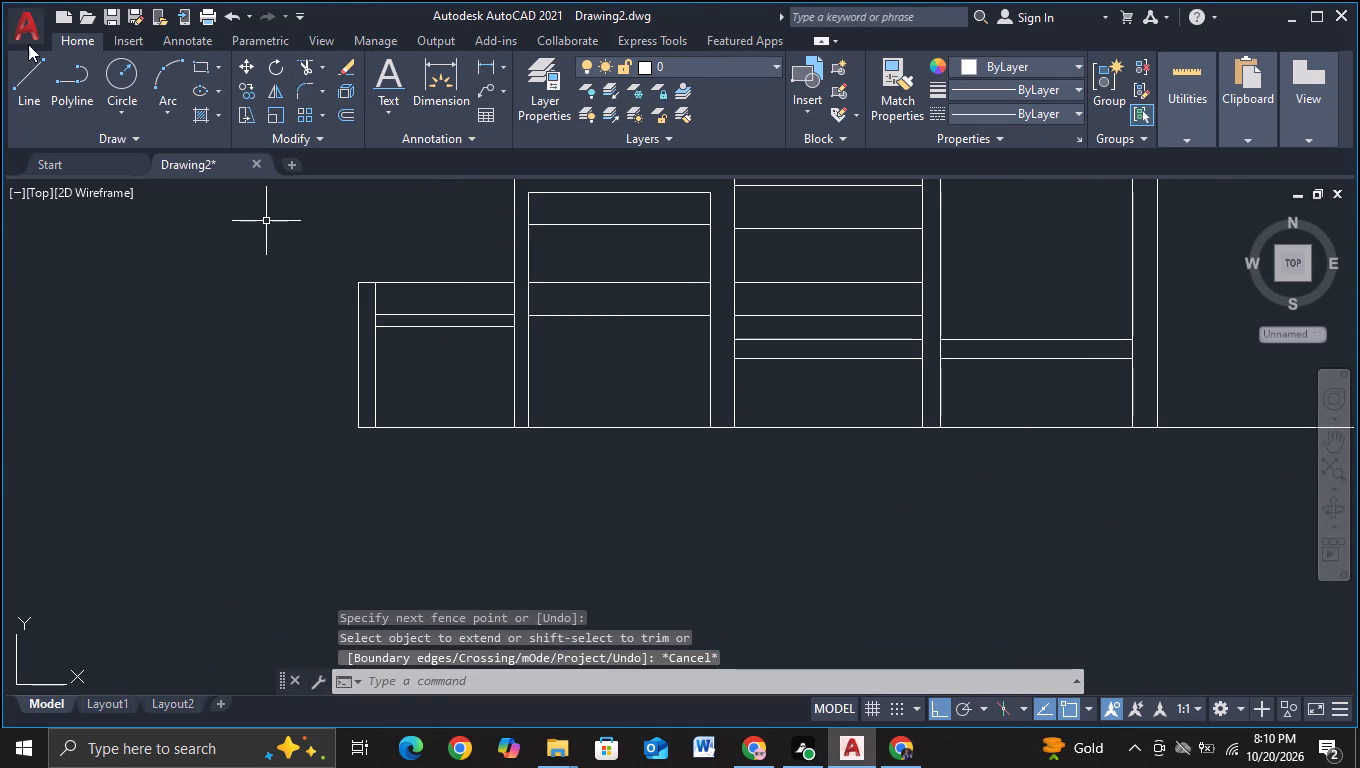
{"action": "left_click", "coordinate": [29, 83]}
{"action": "middle_click_drag", "start_coordinate": [601, 394], "coordinate": [467, 493]}
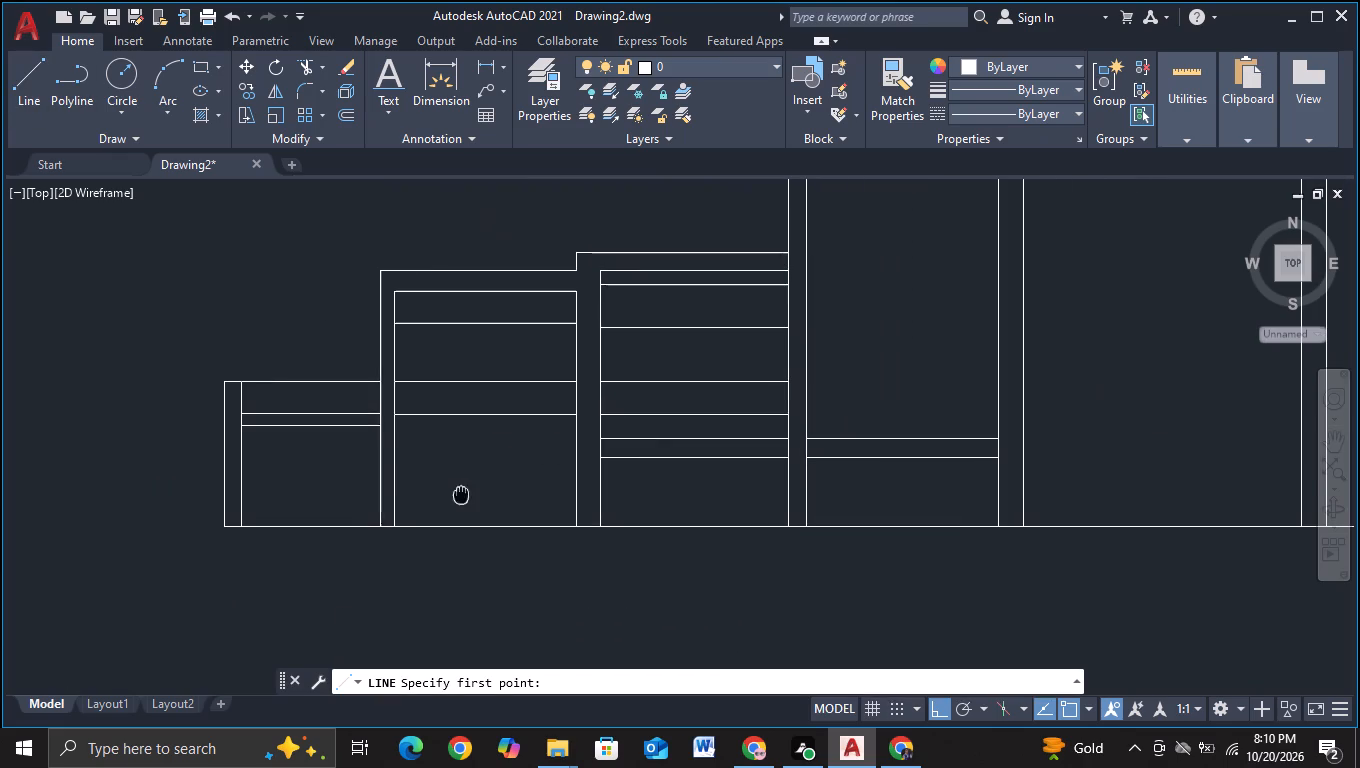
{"action": "left_click", "coordinate": [39, 87]}
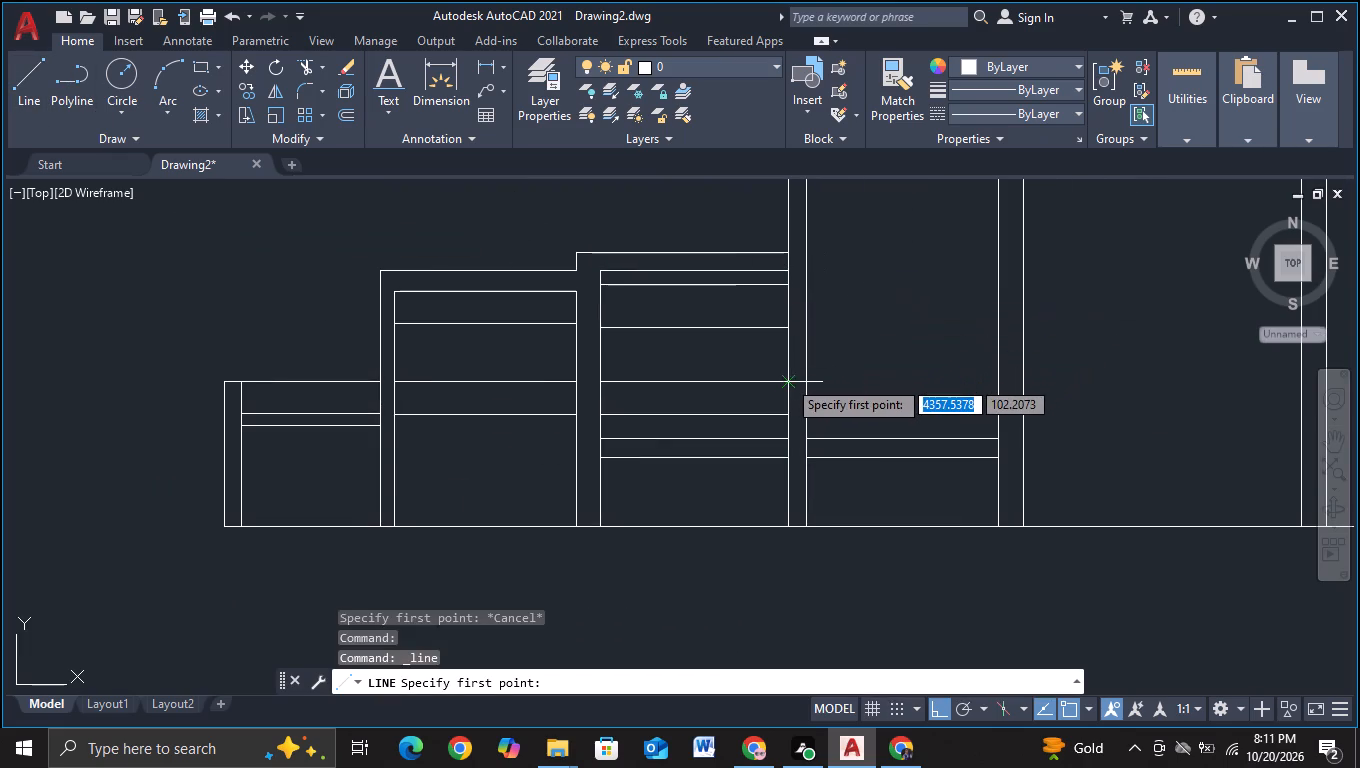
{"action": "key", "text": "F3"}
{"action": "left_click", "coordinate": [787, 379]}
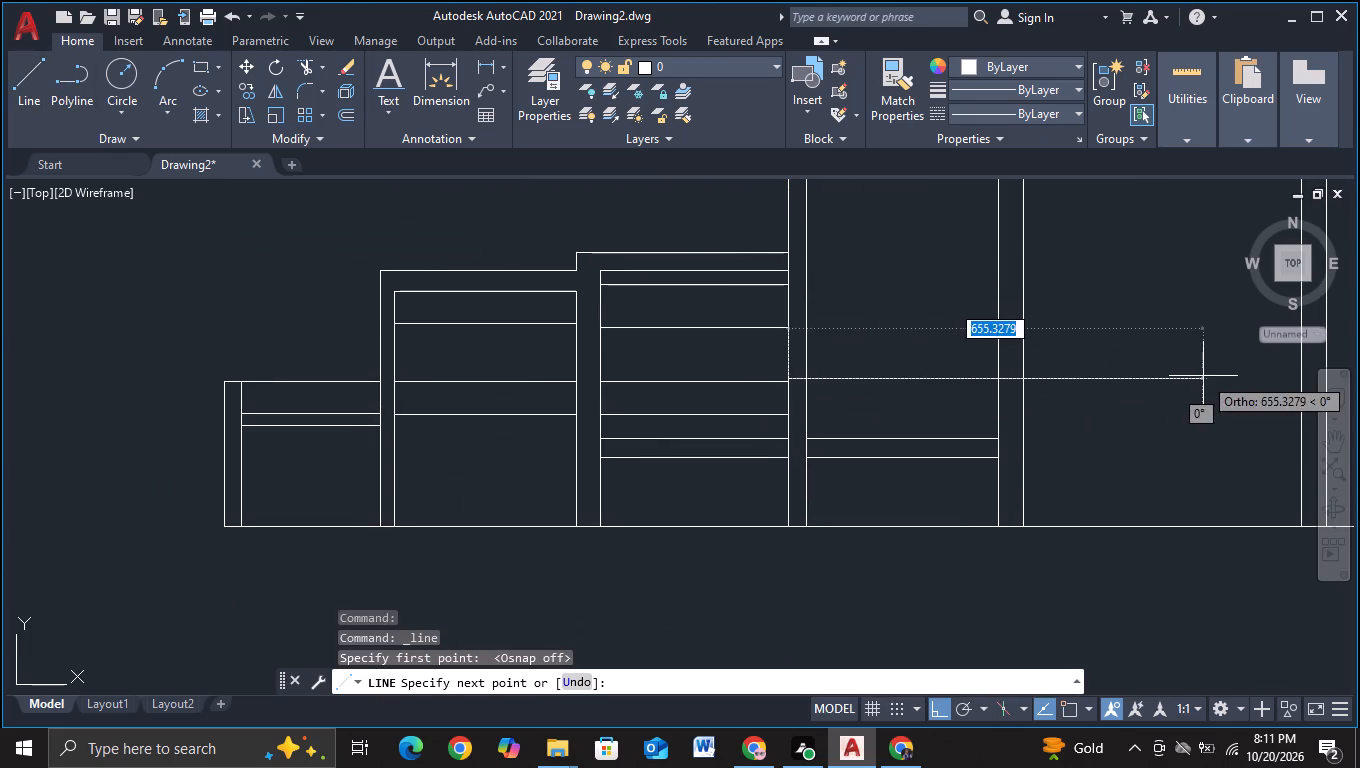
{"action": "left_click", "coordinate": [1141, 367]}
{"action": "key", "text": "Escape"}
With object snap on, draw a second horizontal line past the fourth frame's right leg, continuing the third frame's band line just below.
{"action": "left_click", "coordinate": [17, 68]}
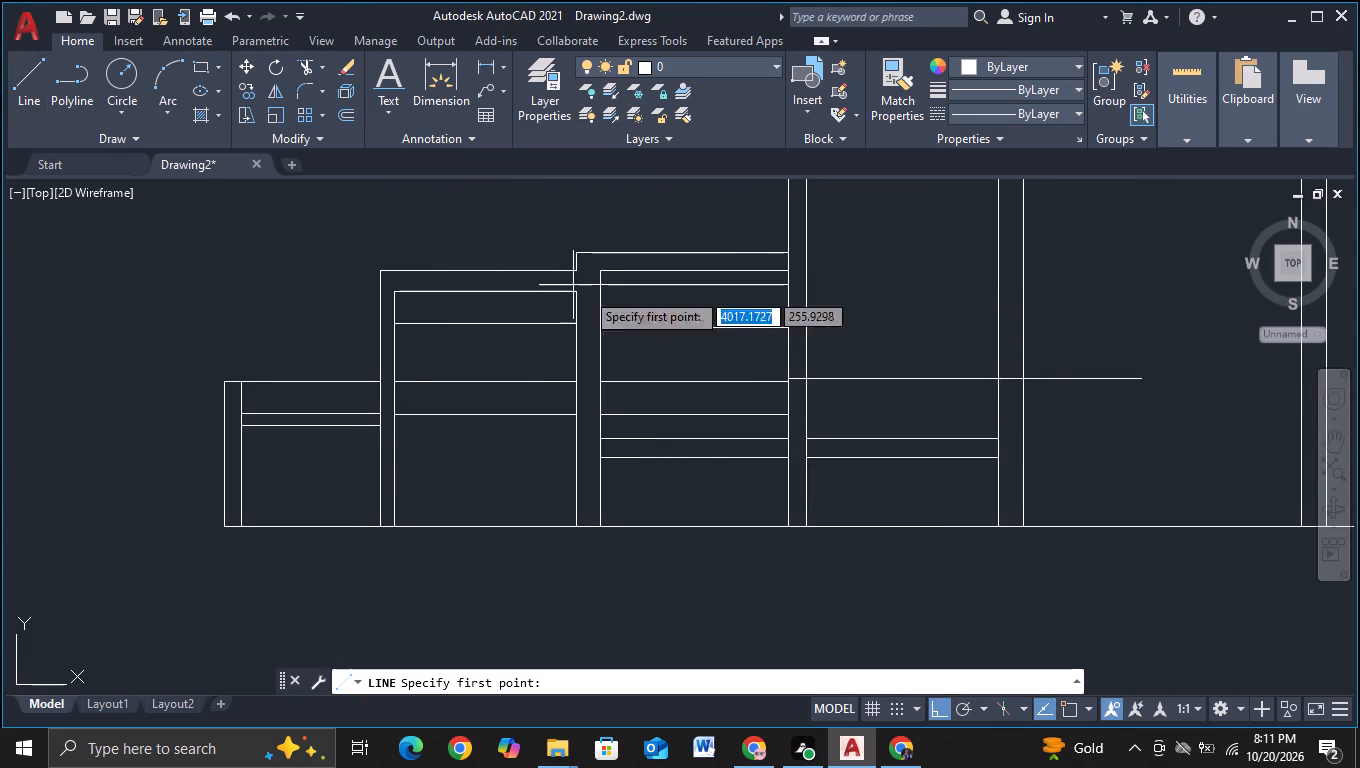
{"action": "key", "text": "F3"}
{"action": "left_click", "coordinate": [784, 414]}
{"action": "left_click", "coordinate": [1087, 416]}
{"action": "key", "text": "Escape"}
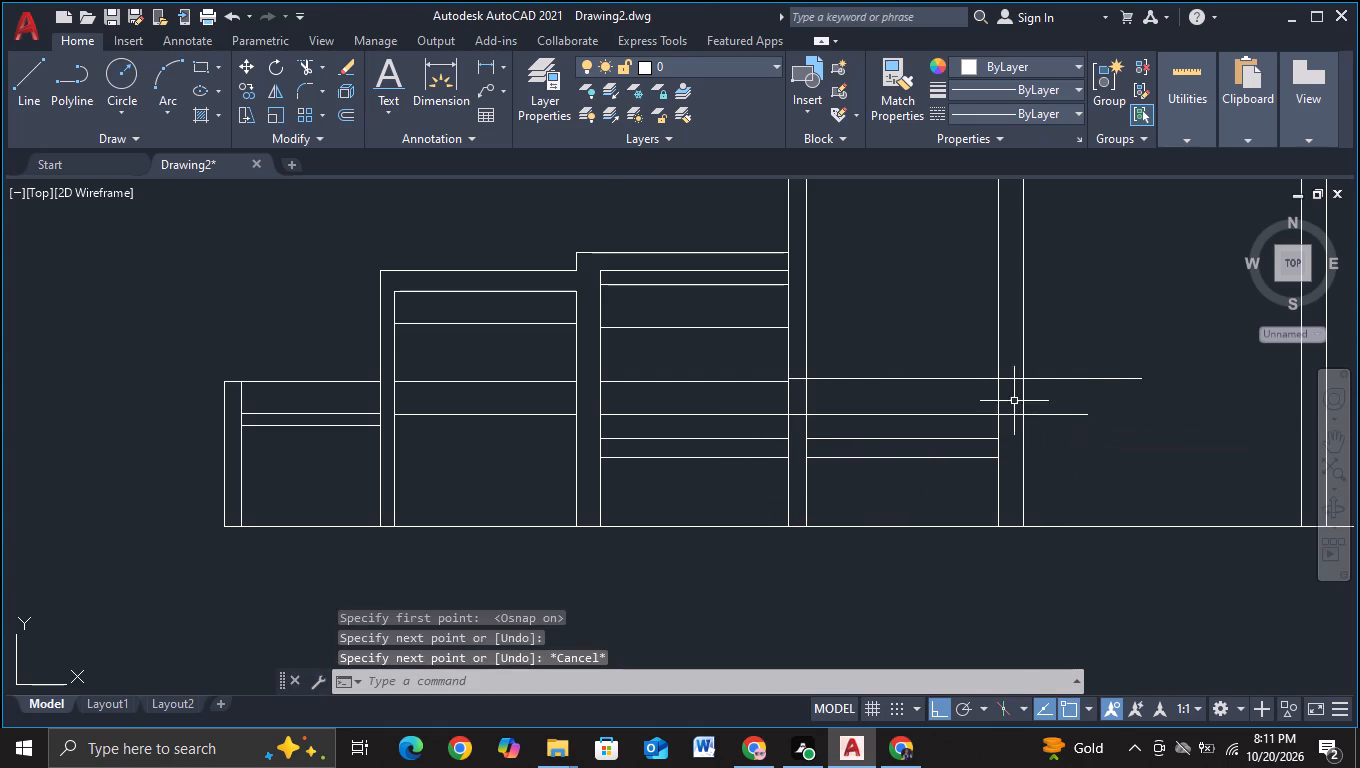
Trim both new horizontal lines at the inner edges of the fourth frame's legs, removing the parts crossing and beyond them.
{"action": "left_click", "coordinate": [301, 60]}
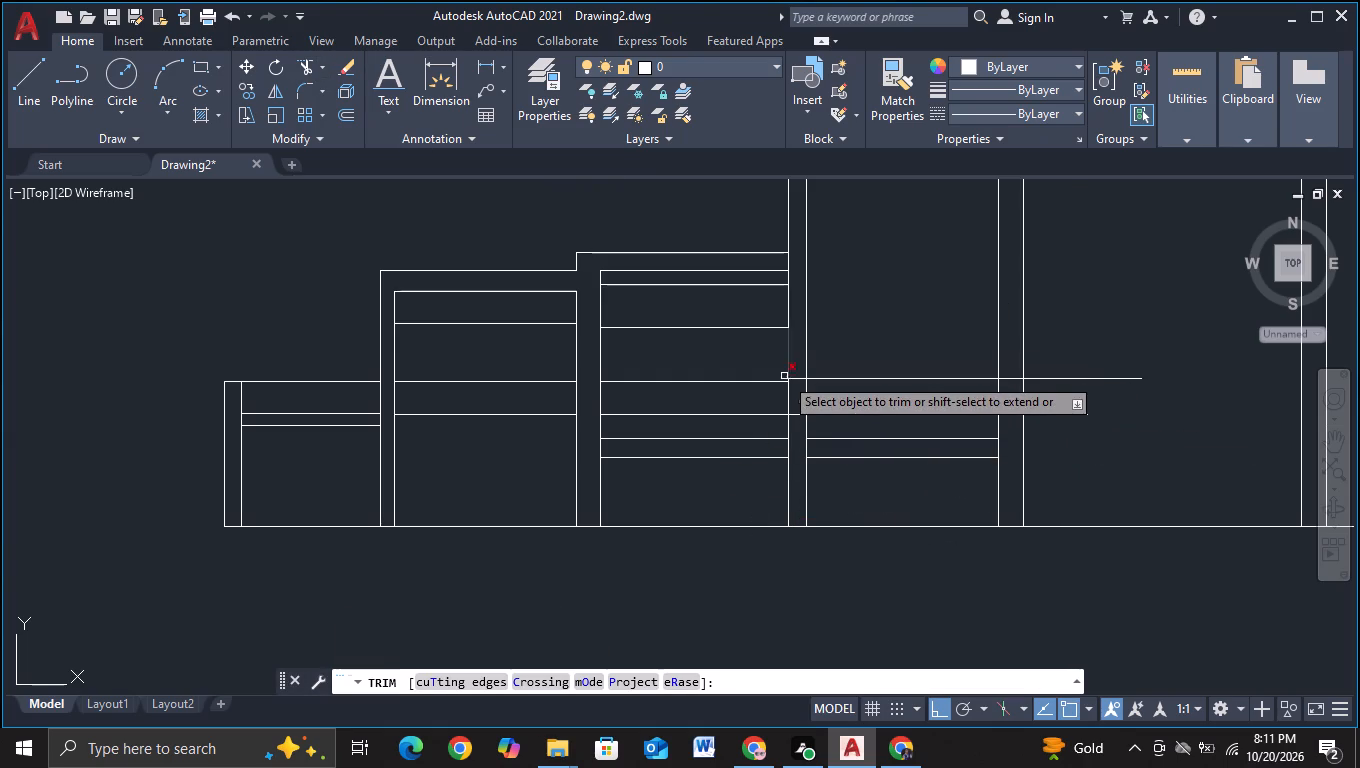
{"action": "left_click", "coordinate": [795, 378]}
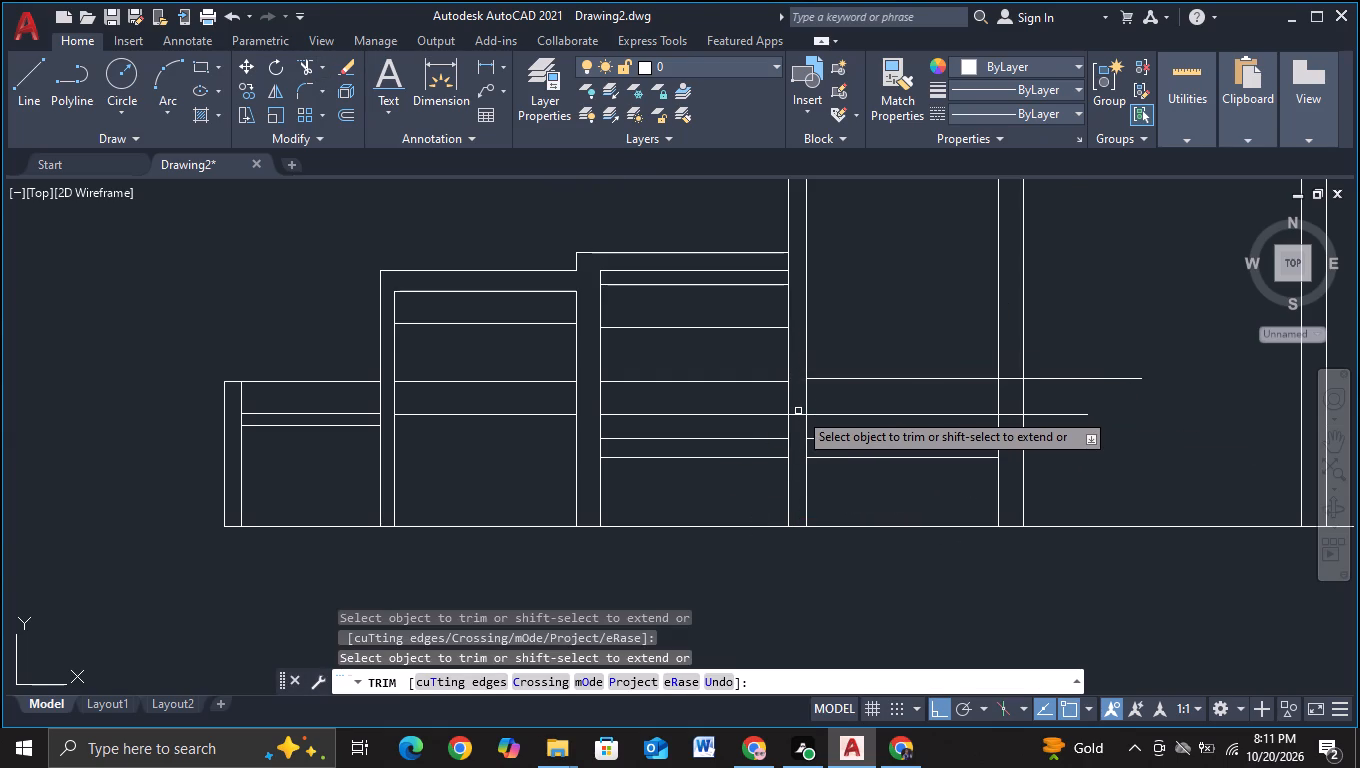
{"action": "left_click", "coordinate": [798, 414]}
{"action": "left_click_drag", "start_coordinate": [1087, 348], "coordinate": [1079, 446]}
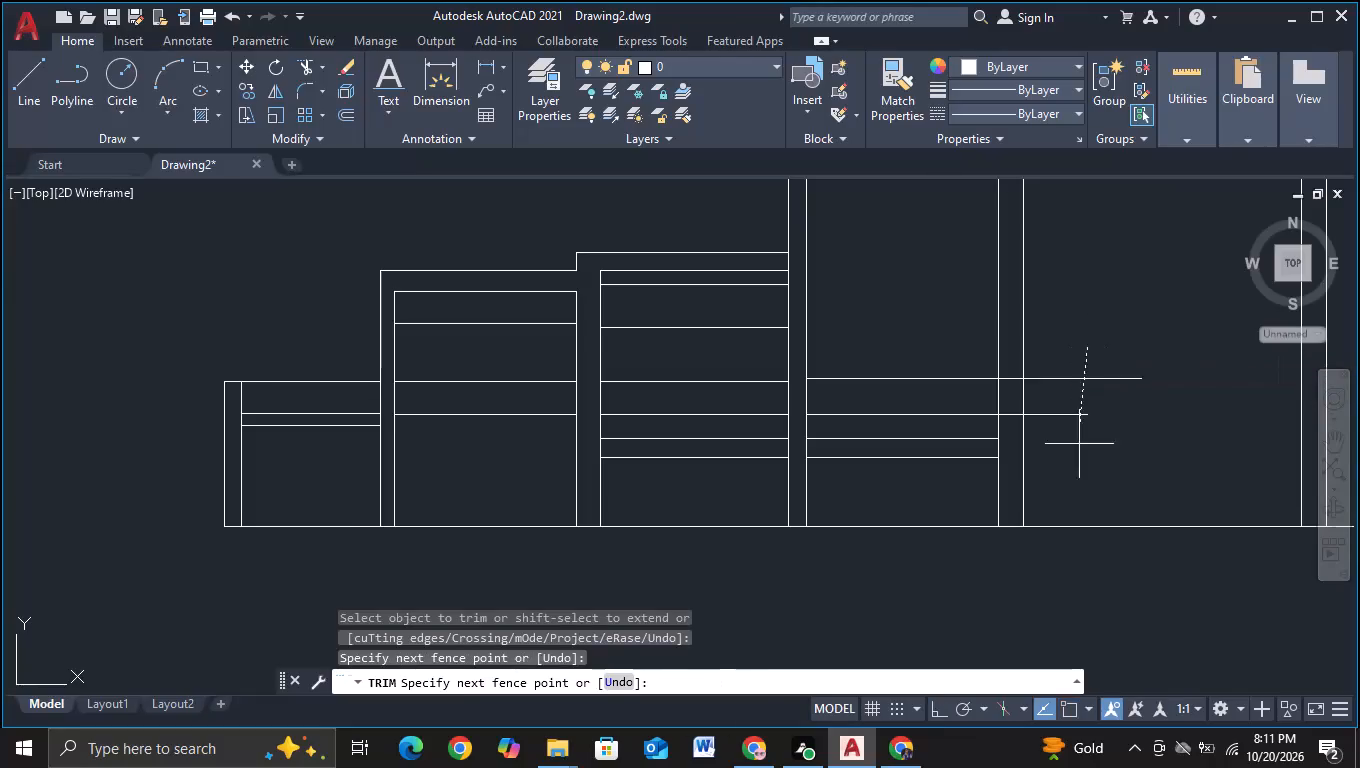
{"action": "left_click_drag", "start_coordinate": [1079, 446], "coordinate": [1079, 473]}
{"action": "left_click", "coordinate": [1010, 382]}
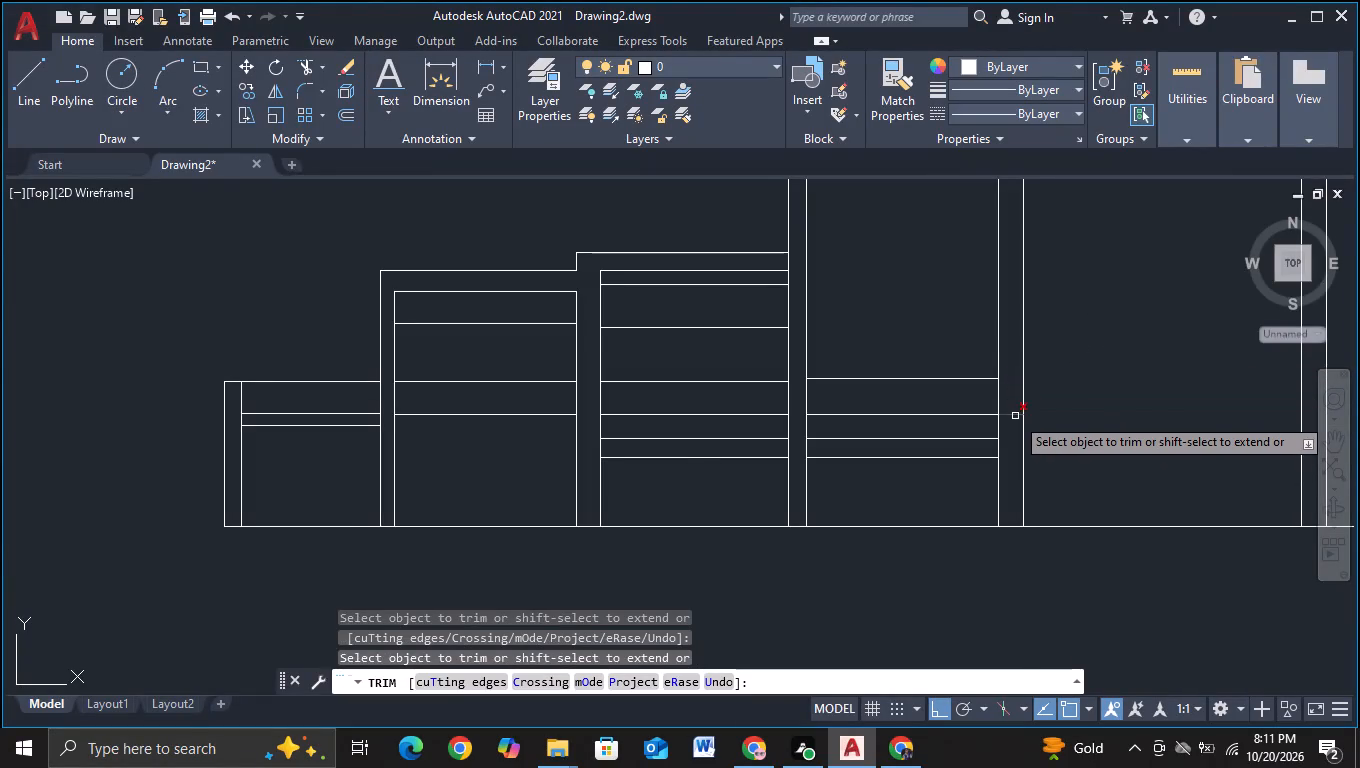
{"action": "left_click", "coordinate": [1015, 416]}
{"action": "key", "text": "Escape"}
Draw a three-sided door outline about 117 units wide inside the second frame, with both sides running below the ground line.
{"action": "scroll", "coordinate": [1005, 468], "scroll_direction": "down", "scroll_amount": 1}
{"action": "middle_click_drag", "start_coordinate": [1019, 556], "coordinate": [1015, 485]}
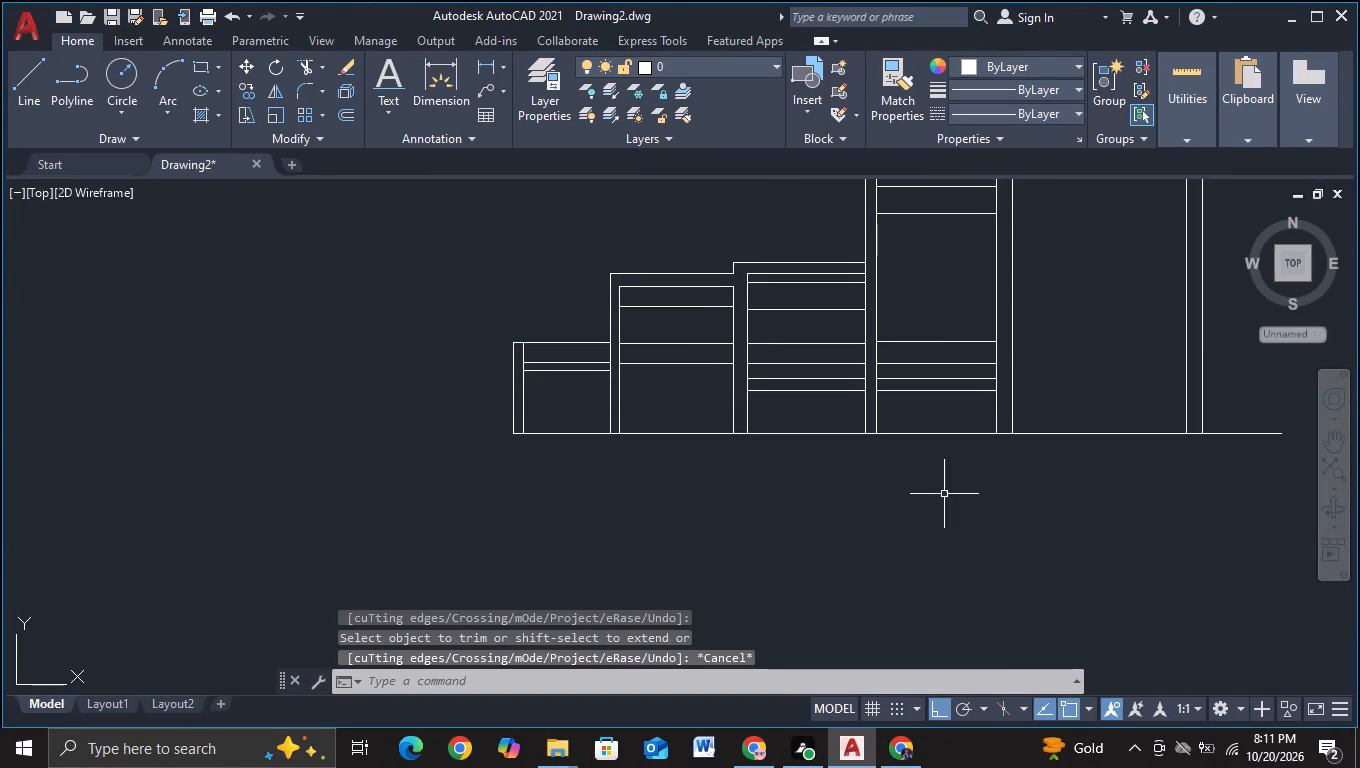
{"action": "middle_click_drag", "start_coordinate": [900, 491], "coordinate": [975, 462]}
{"action": "left_click", "coordinate": [20, 91]}
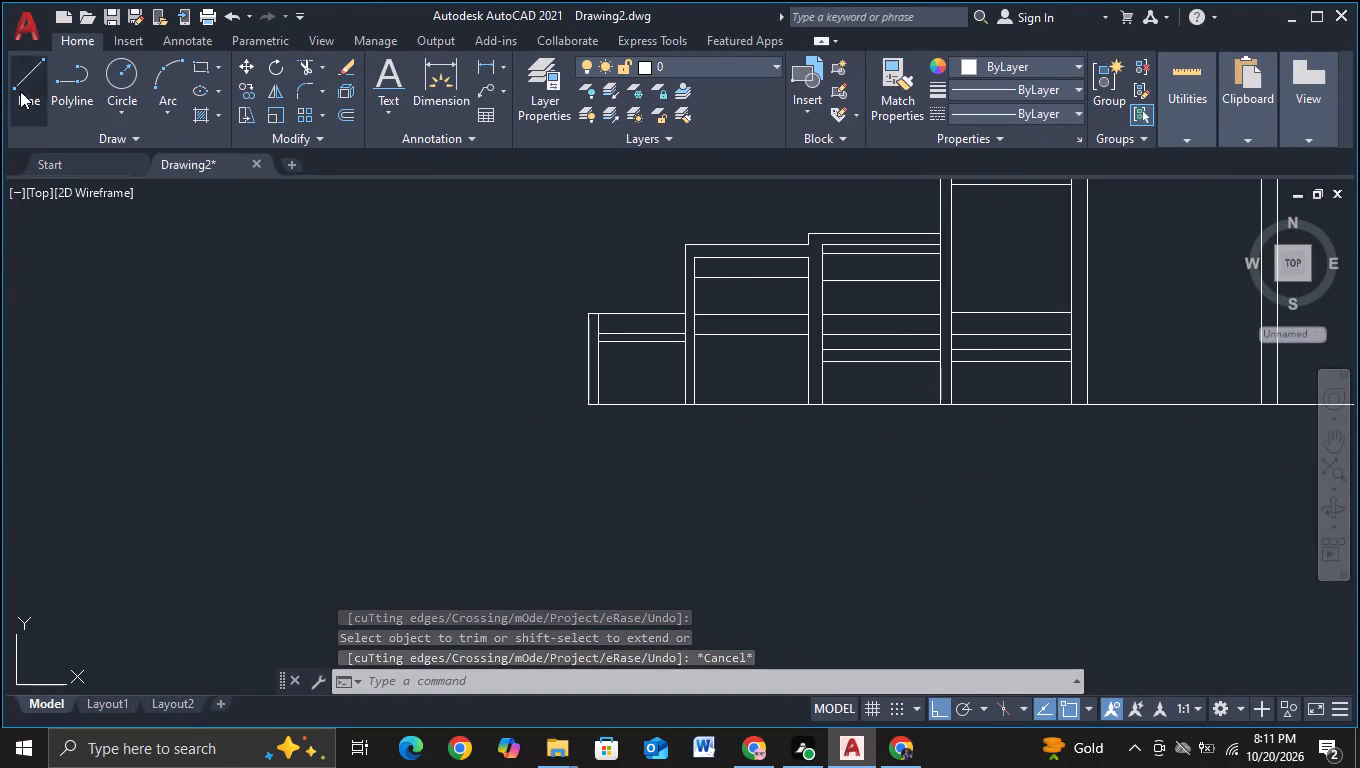
{"action": "scroll", "coordinate": [609, 429], "scroll_direction": "up", "scroll_amount": 1}
{"action": "middle_click_drag", "start_coordinate": [845, 488], "coordinate": [664, 533]}
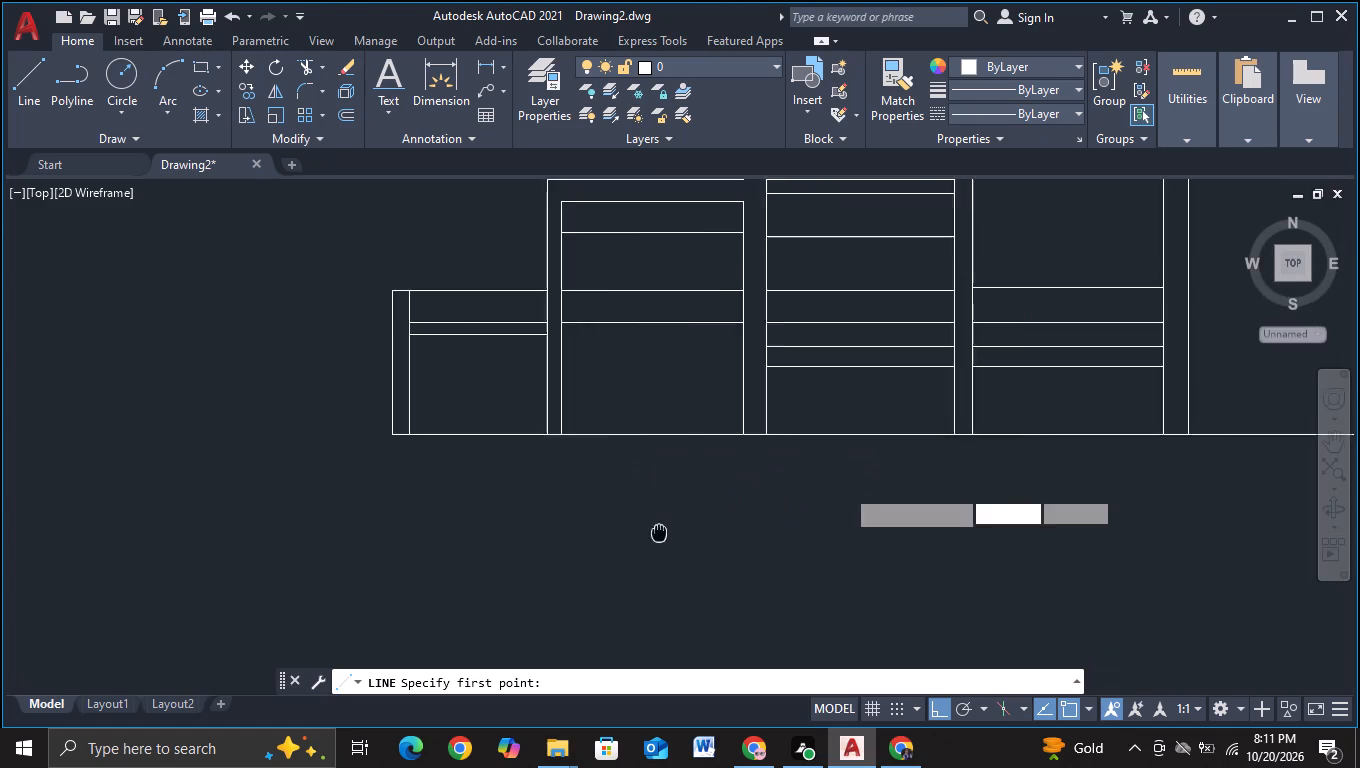
{"action": "scroll", "coordinate": [620, 496], "scroll_direction": "up", "scroll_amount": 2}
{"action": "middle_click_drag", "start_coordinate": [594, 435], "coordinate": [565, 537]}
{"action": "left_click", "coordinate": [567, 495]}
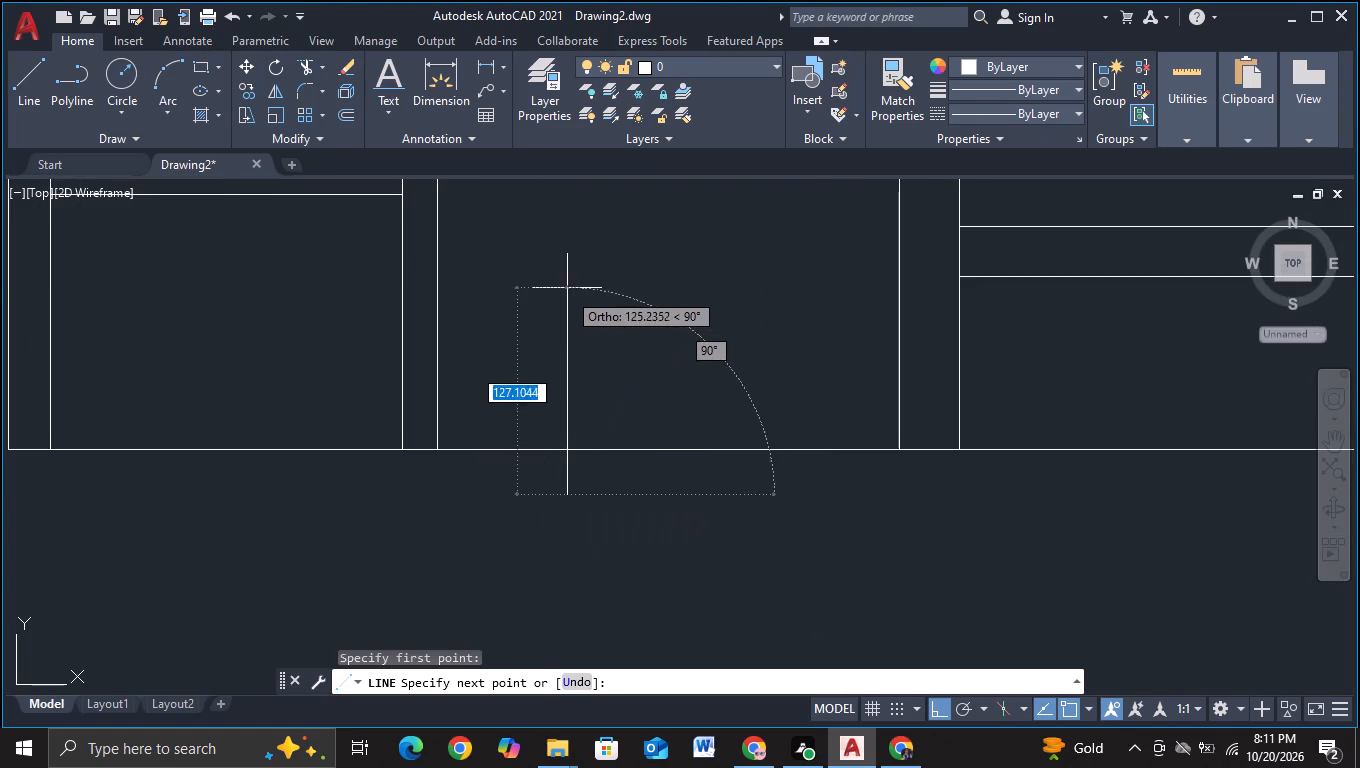
{"action": "left_click", "coordinate": [567, 287]}
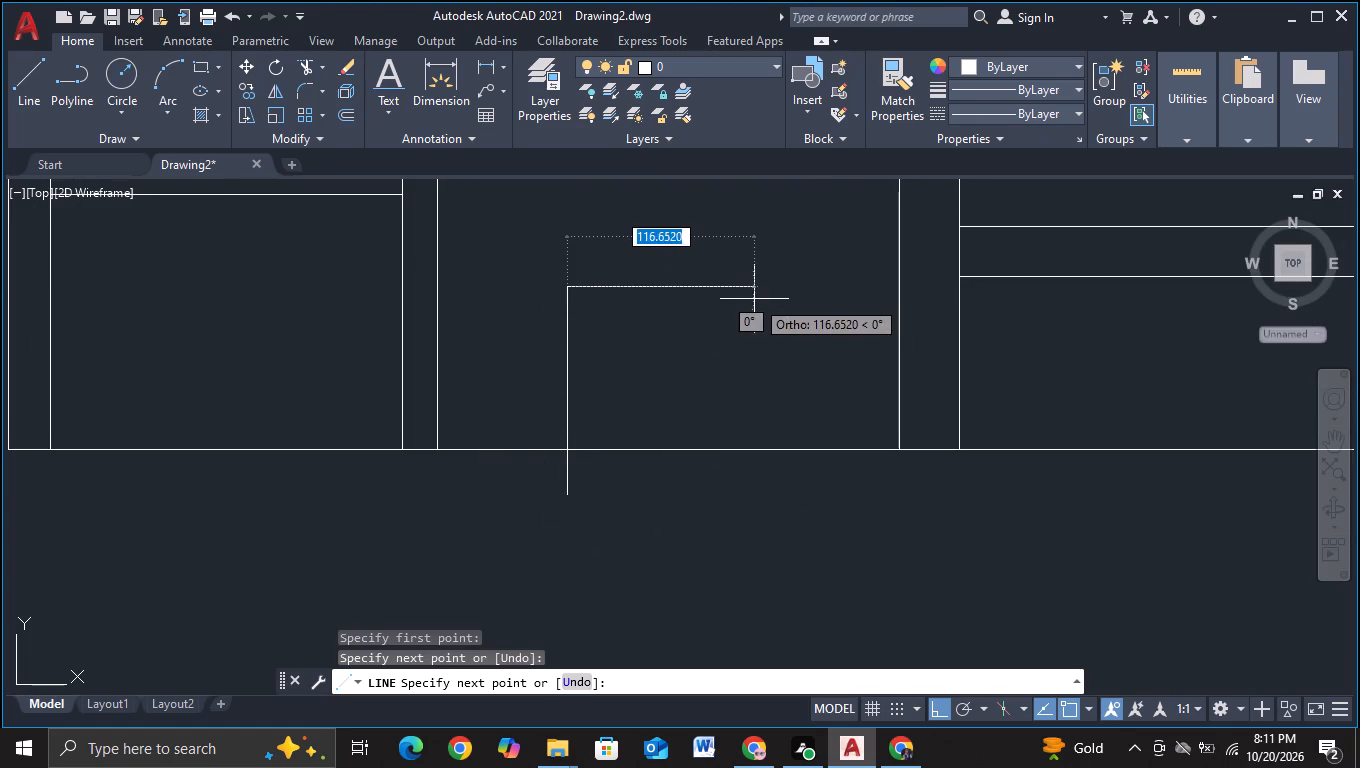
{"action": "left_click", "coordinate": [755, 299]}
{"action": "left_click", "coordinate": [716, 545]}
{"action": "key", "text": "Escape"}
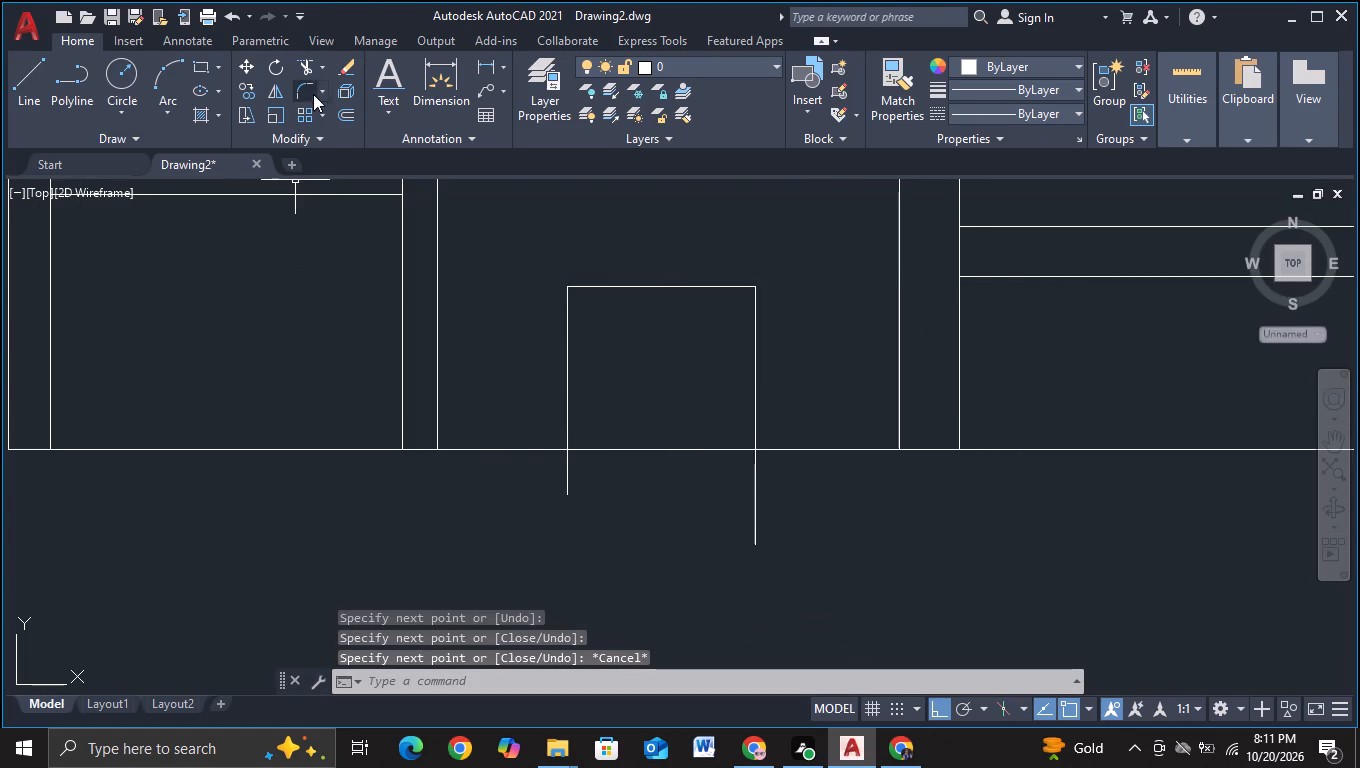
Trim the ends of both door sides that extend below the ground line.
{"action": "left_click", "coordinate": [304, 64]}
{"action": "left_click_drag", "start_coordinate": [518, 475], "coordinate": [544, 469]}
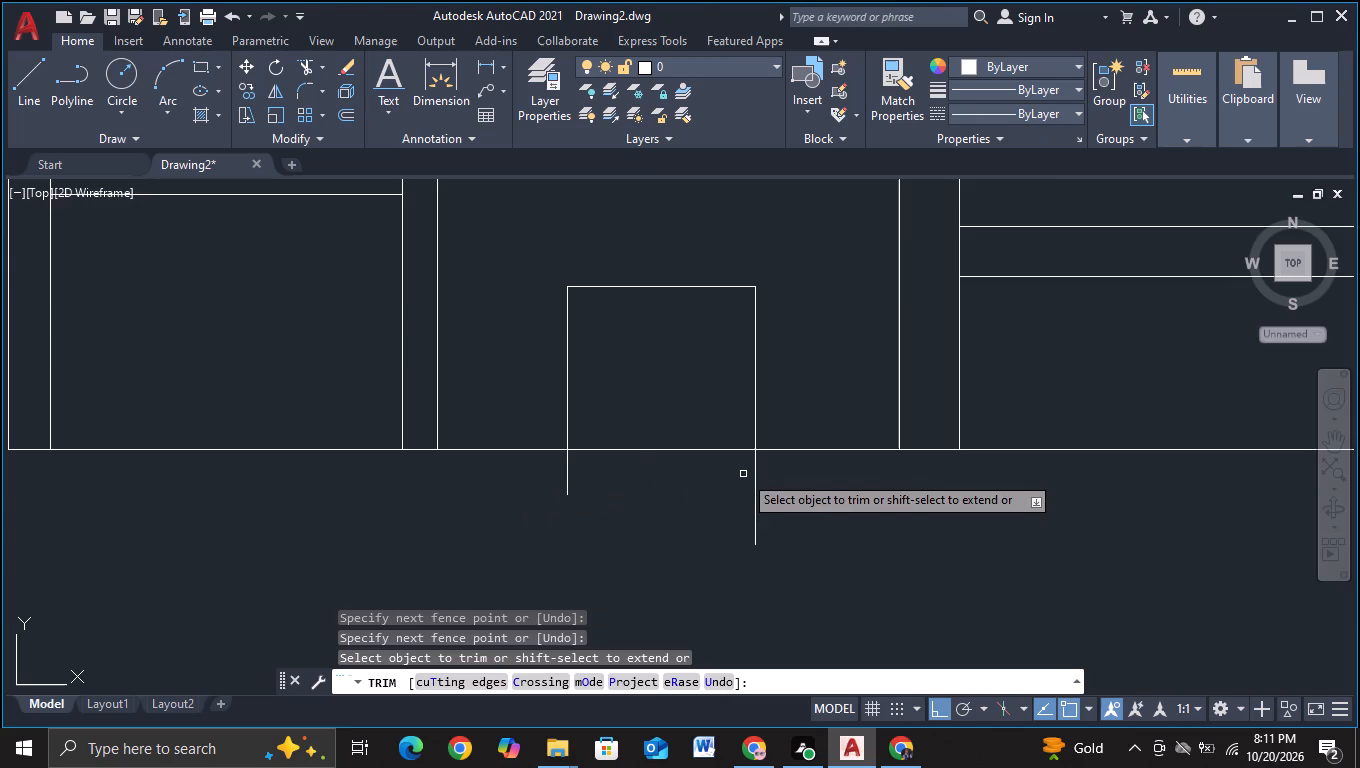
{"action": "left_click_drag", "start_coordinate": [777, 477], "coordinate": [501, 474]}
{"action": "key", "text": "Escape"}
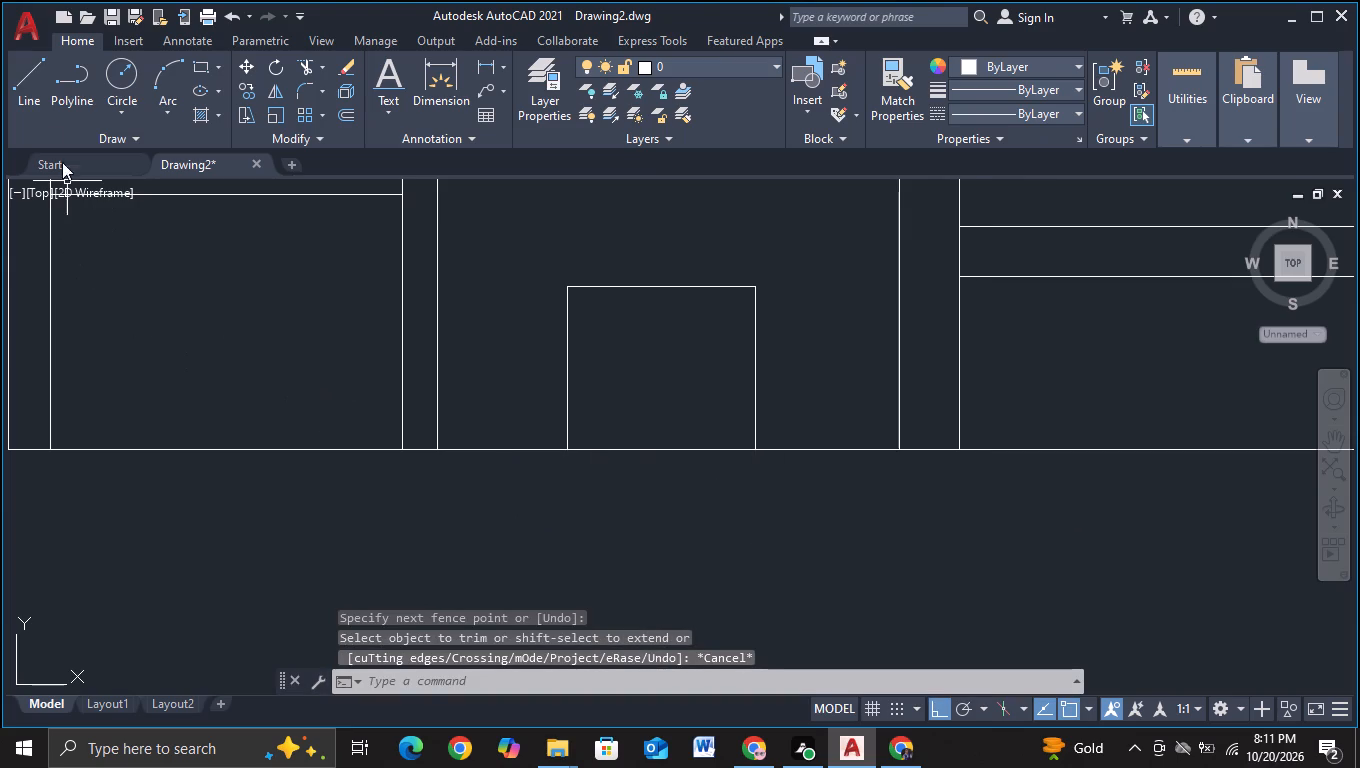
Draw a vertical dividing line through the middle of the door and trim its ends at the door top and ground line.
{"action": "left_click", "coordinate": [32, 114]}
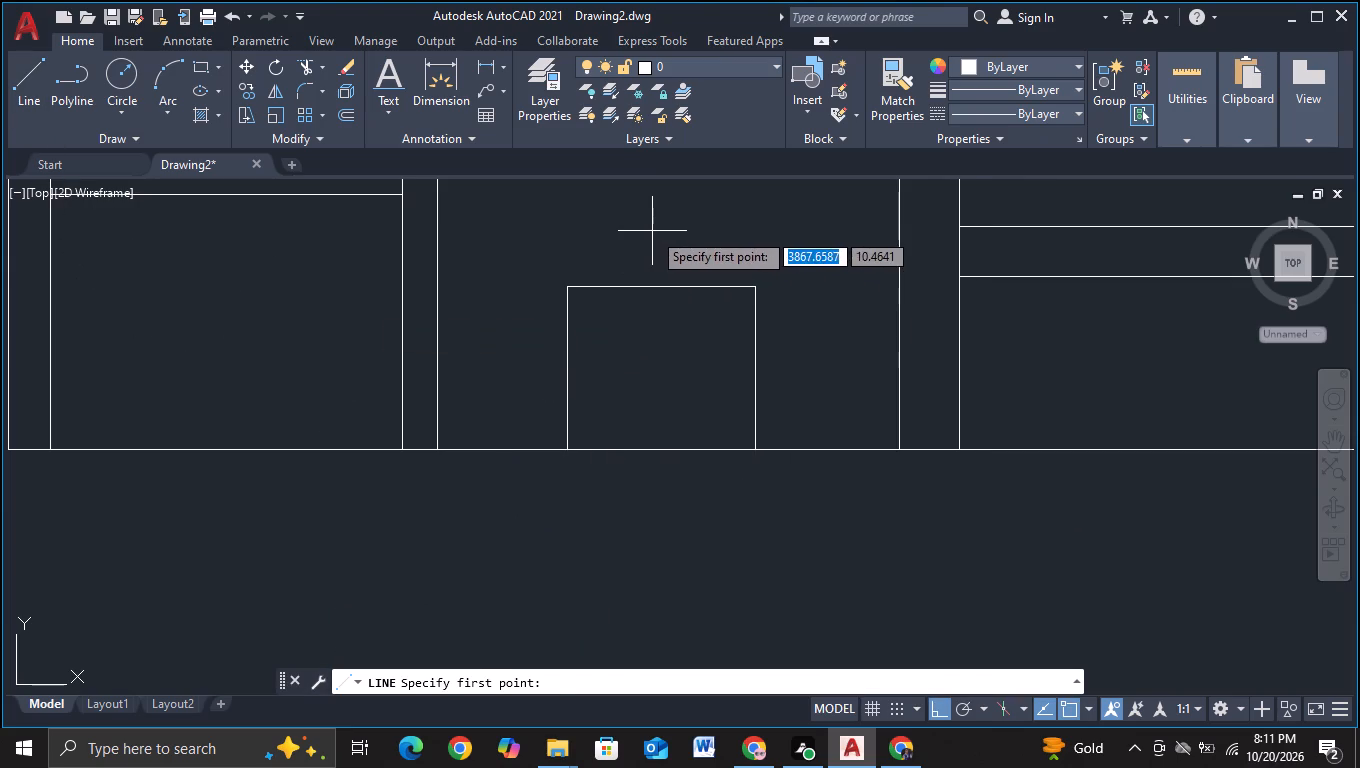
{"action": "left_click", "coordinate": [652, 231]}
{"action": "left_click", "coordinate": [682, 548]}
{"action": "key", "text": "Escape"}
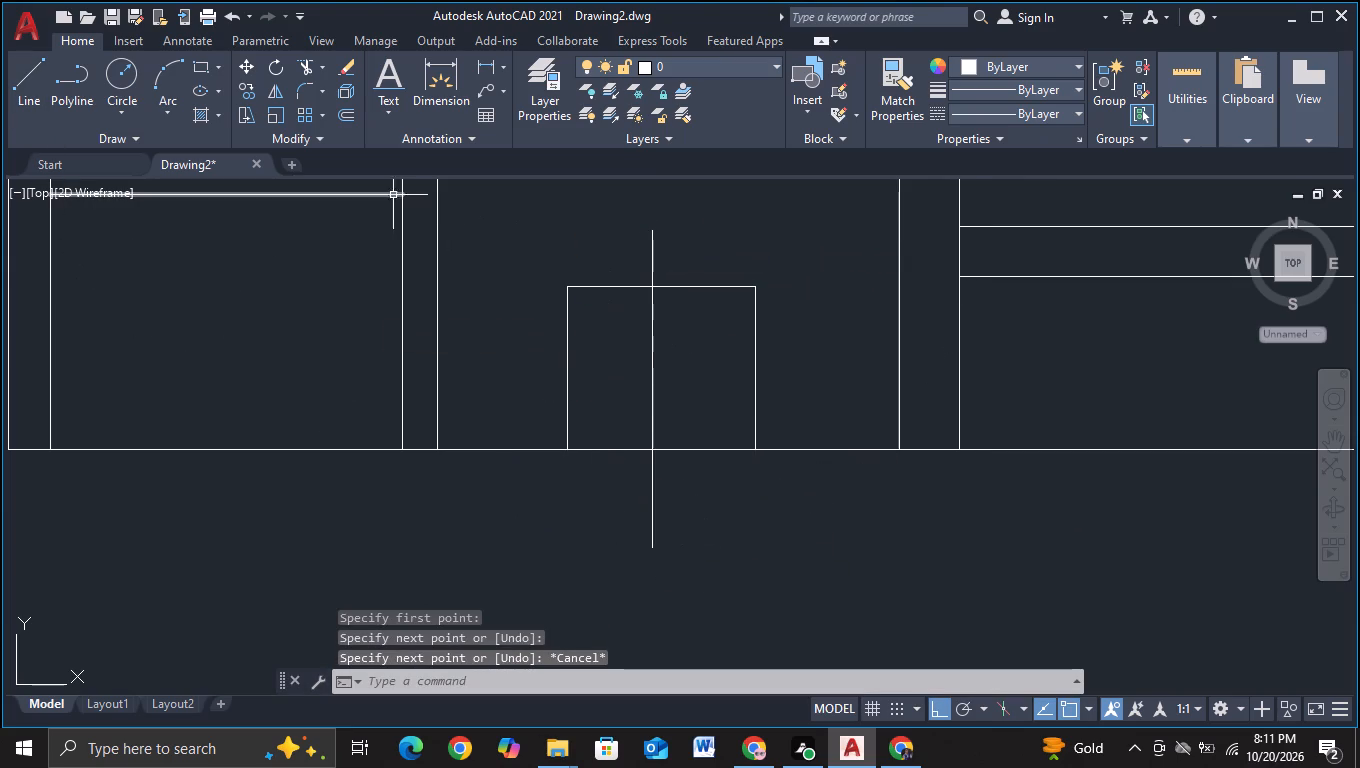
{"action": "left_click", "coordinate": [303, 59]}
{"action": "left_click_drag", "start_coordinate": [641, 263], "coordinate": [697, 256]}
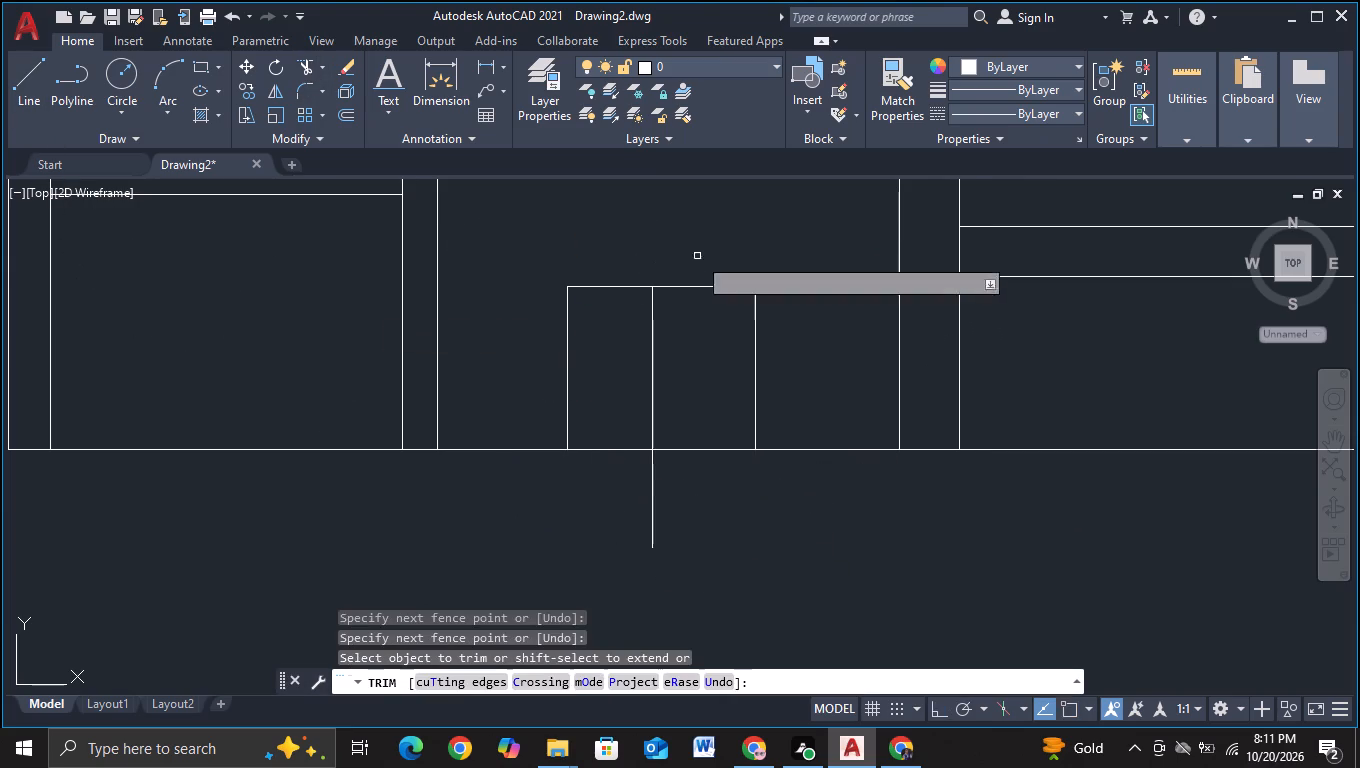
{"action": "left_click_drag", "start_coordinate": [611, 496], "coordinate": [731, 503]}
{"action": "key", "text": "Escape"}
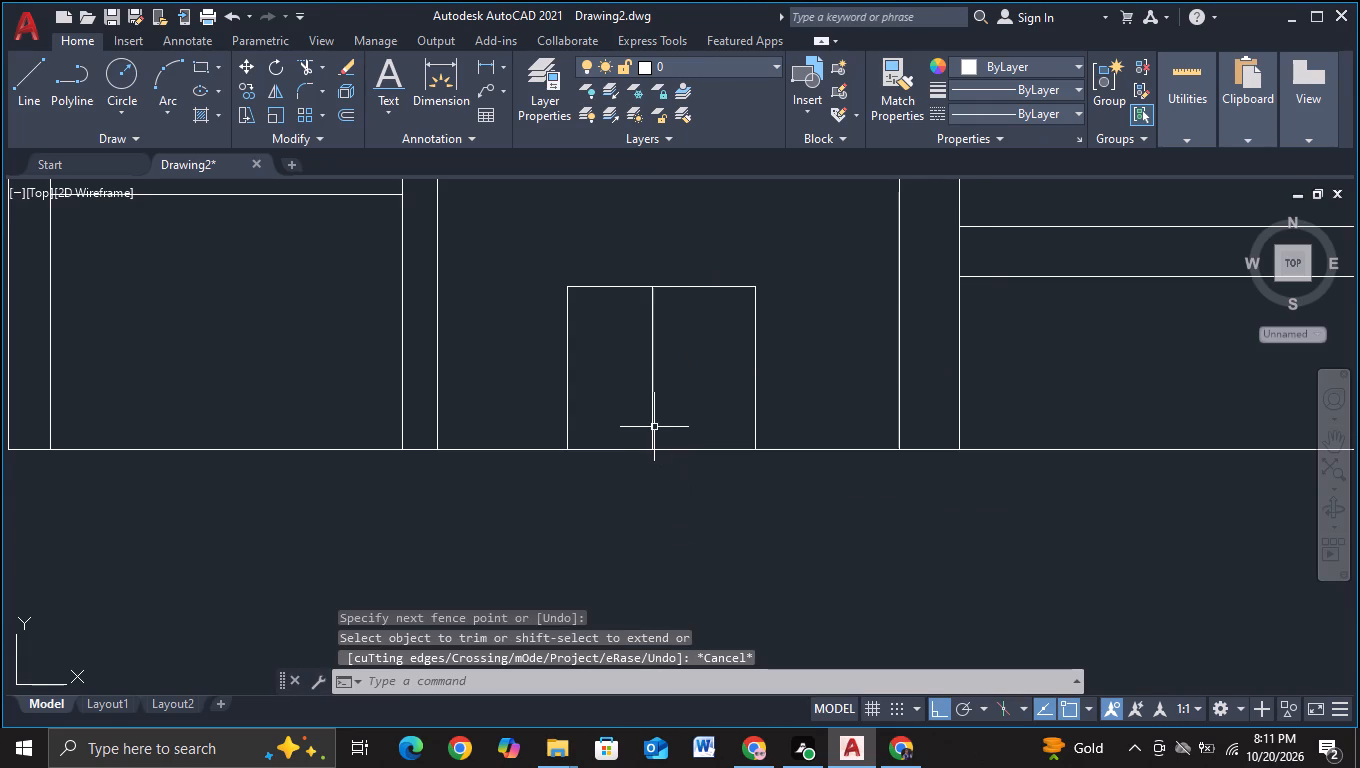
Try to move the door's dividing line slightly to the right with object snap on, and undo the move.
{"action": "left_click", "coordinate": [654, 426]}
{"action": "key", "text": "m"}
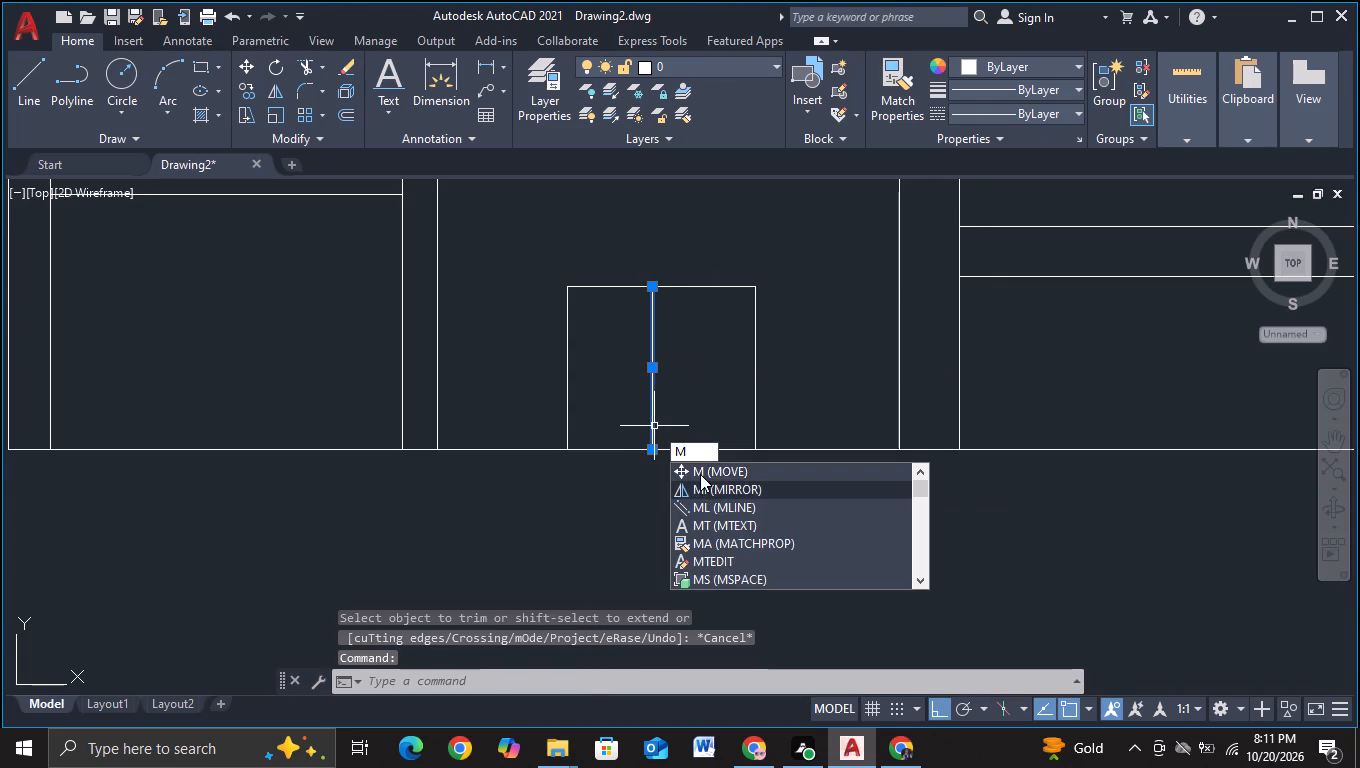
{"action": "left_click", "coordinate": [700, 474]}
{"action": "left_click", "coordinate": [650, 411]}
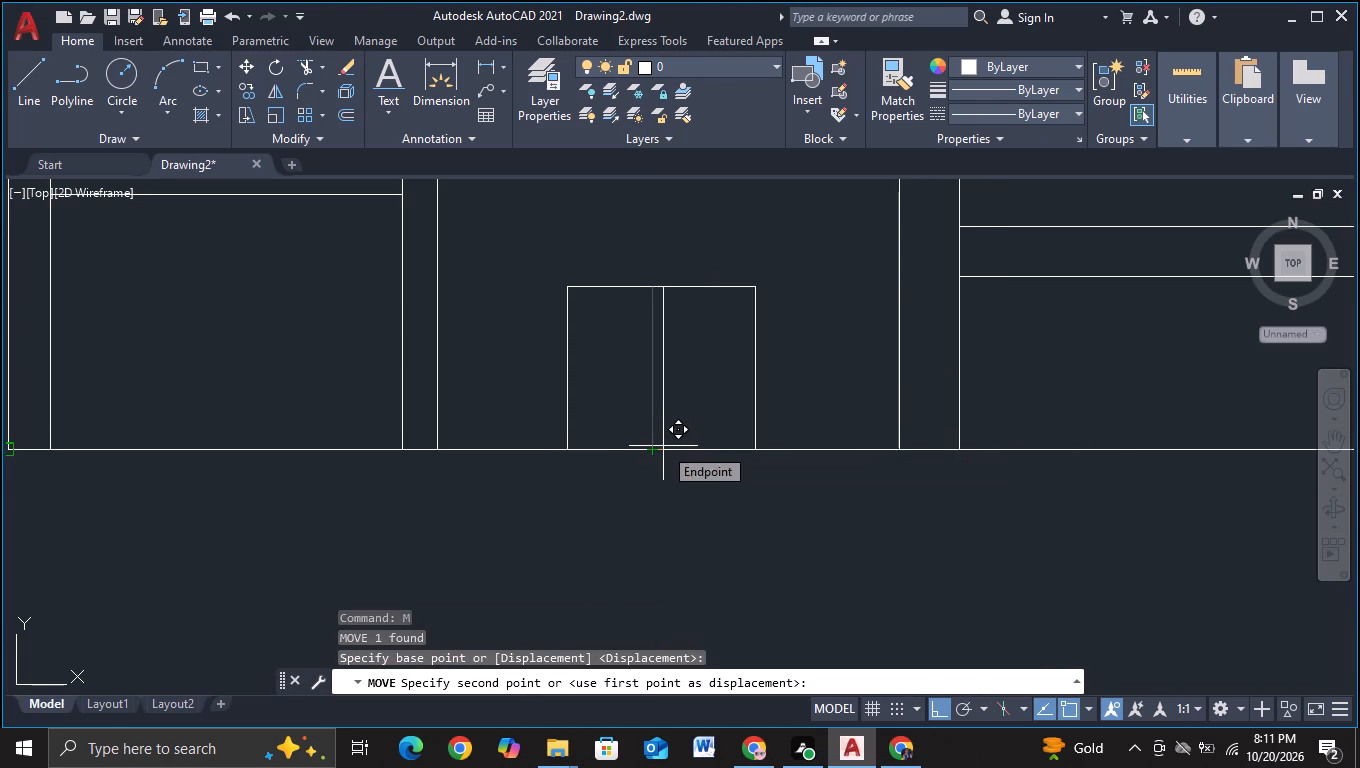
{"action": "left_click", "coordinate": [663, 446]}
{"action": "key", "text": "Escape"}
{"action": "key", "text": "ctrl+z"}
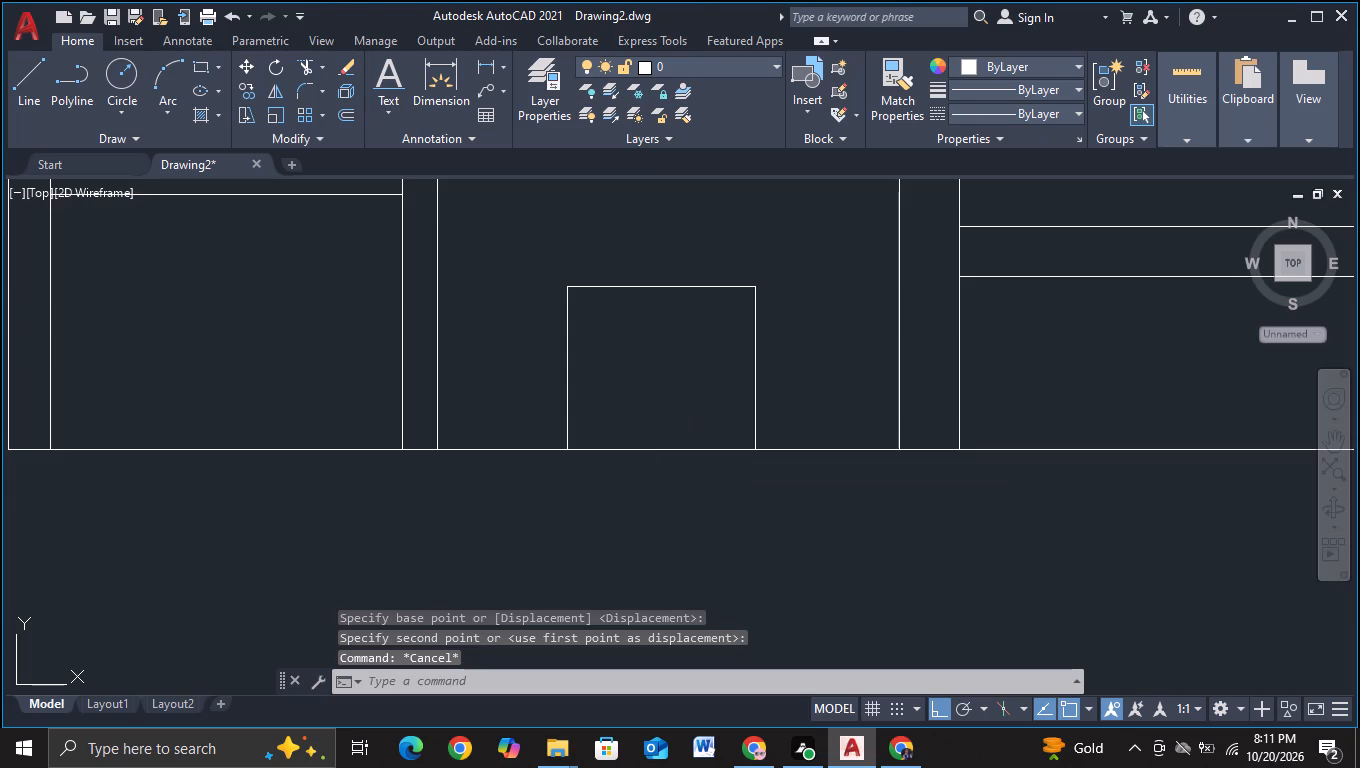
Move the door's dividing line horizontally to the middle of the opening, with object snap off for the destination point.
{"action": "left_click_drag", "start_coordinate": [620, 405], "coordinate": [693, 397]}
{"action": "left_click_drag", "start_coordinate": [702, 365], "coordinate": [631, 410]}
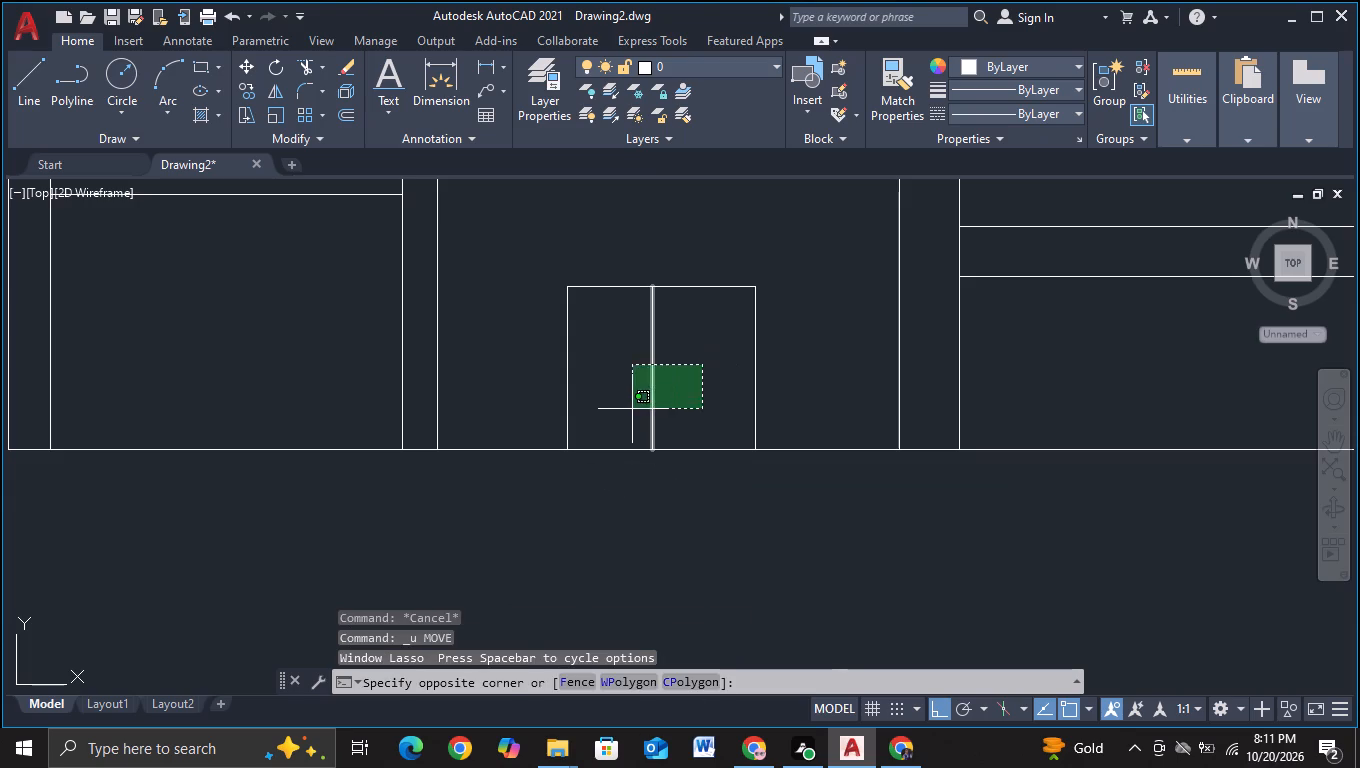
{"action": "left_click_drag", "start_coordinate": [631, 410], "coordinate": [627, 410]}
{"action": "key", "text": "m"}
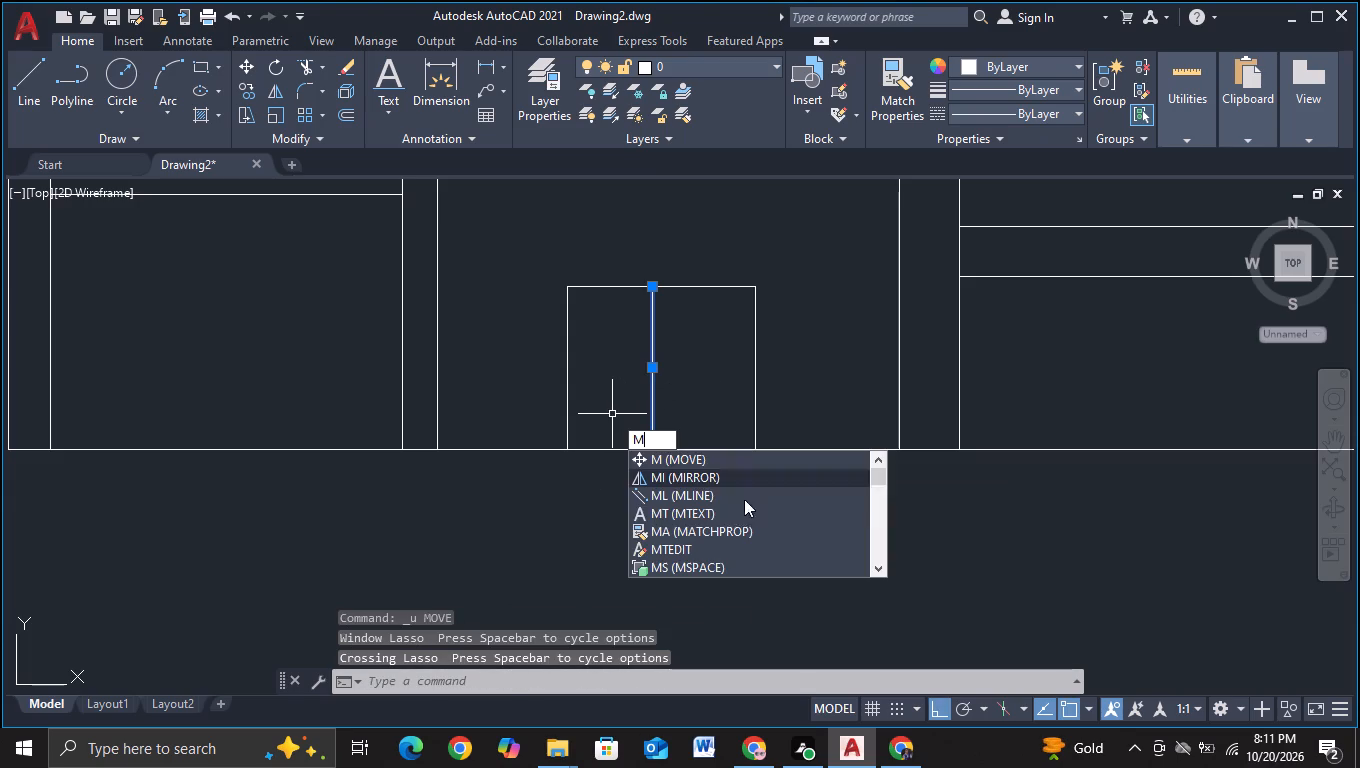
{"action": "left_click", "coordinate": [703, 465]}
{"action": "left_click", "coordinate": [650, 413]}
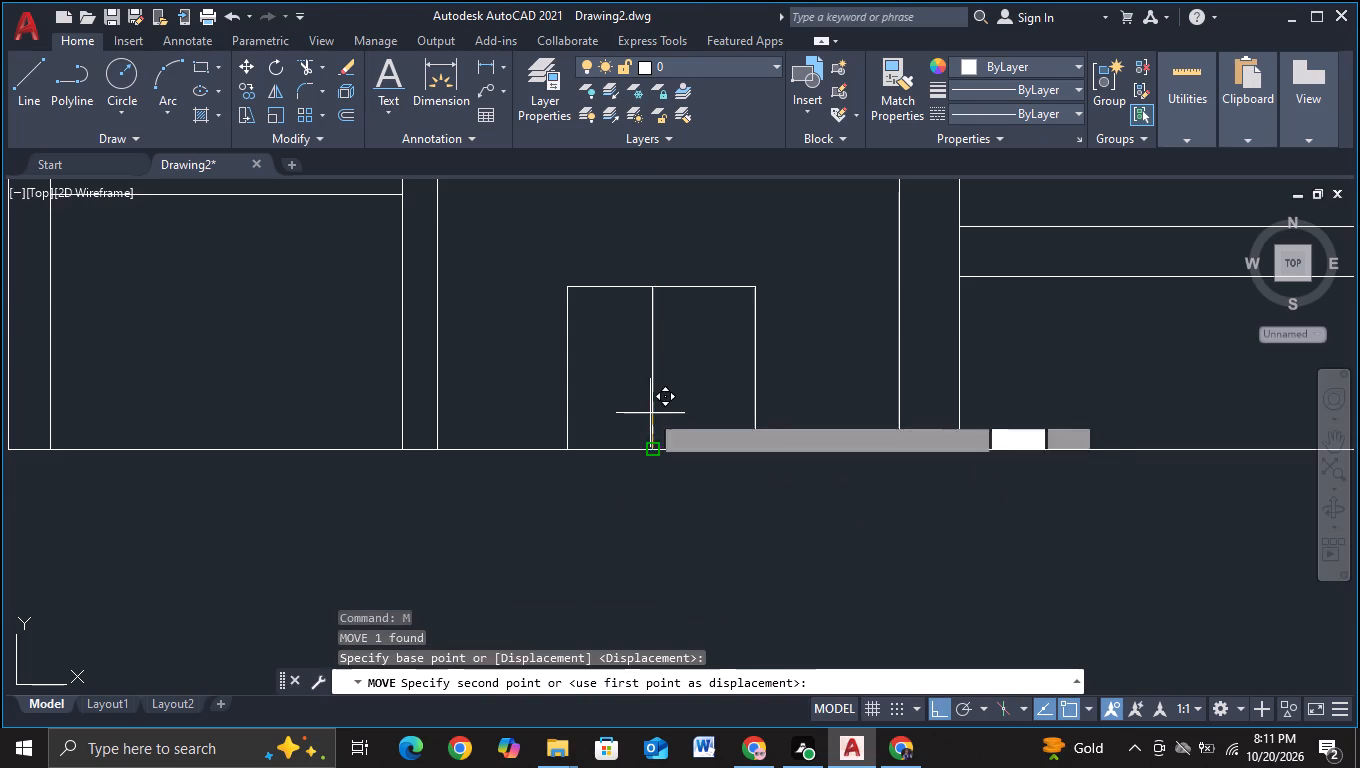
{"action": "scroll", "coordinate": [665, 444], "scroll_direction": "up", "scroll_amount": 2}
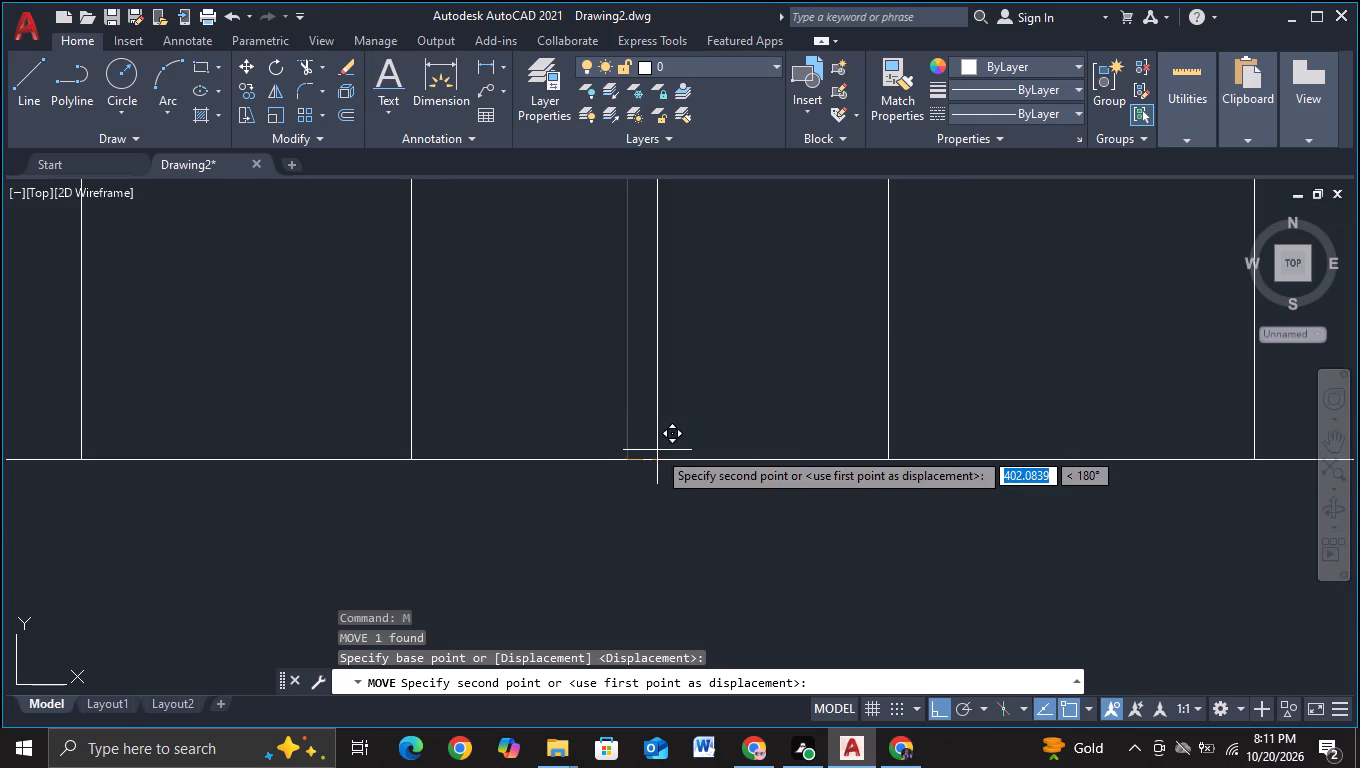
{"action": "key", "text": "F3"}
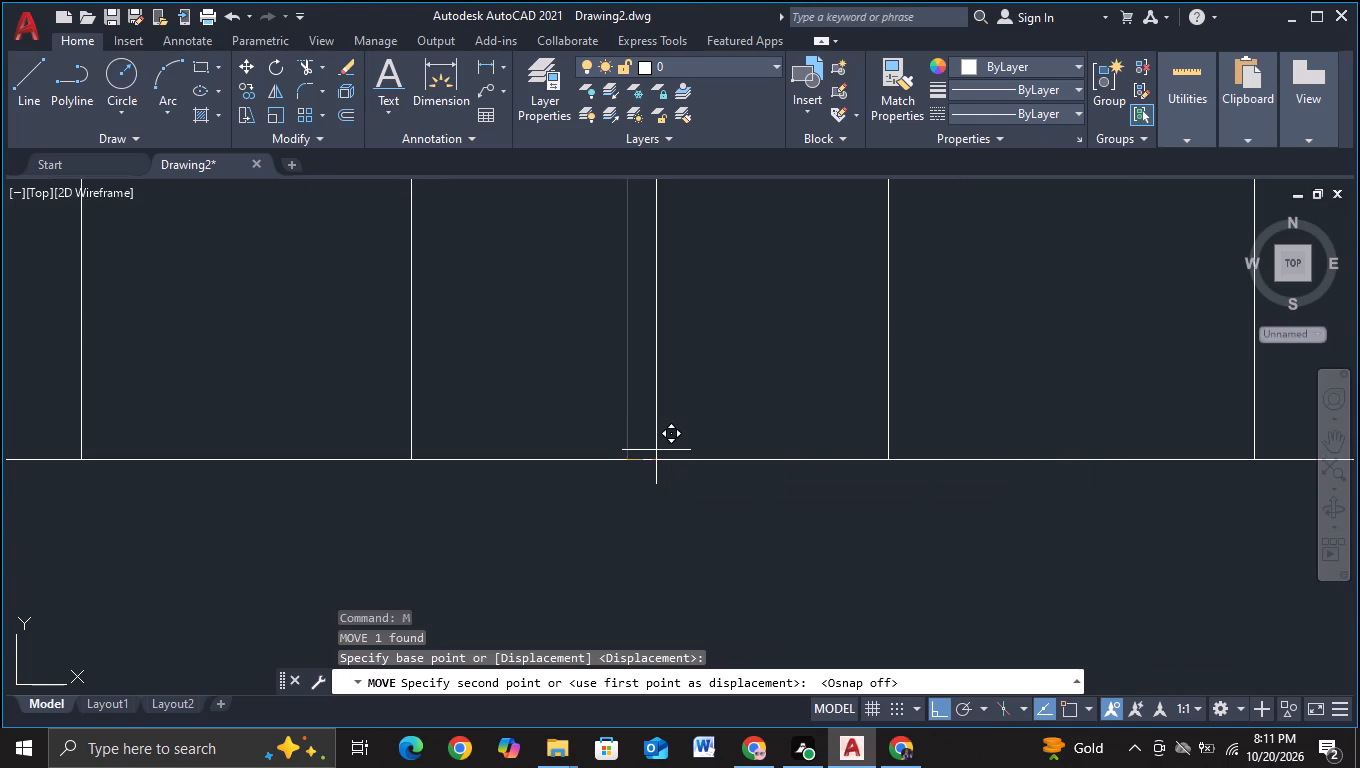
{"action": "left_click", "coordinate": [647, 453]}
{"action": "scroll", "coordinate": [647, 459], "scroll_direction": "down", "scroll_amount": 2}
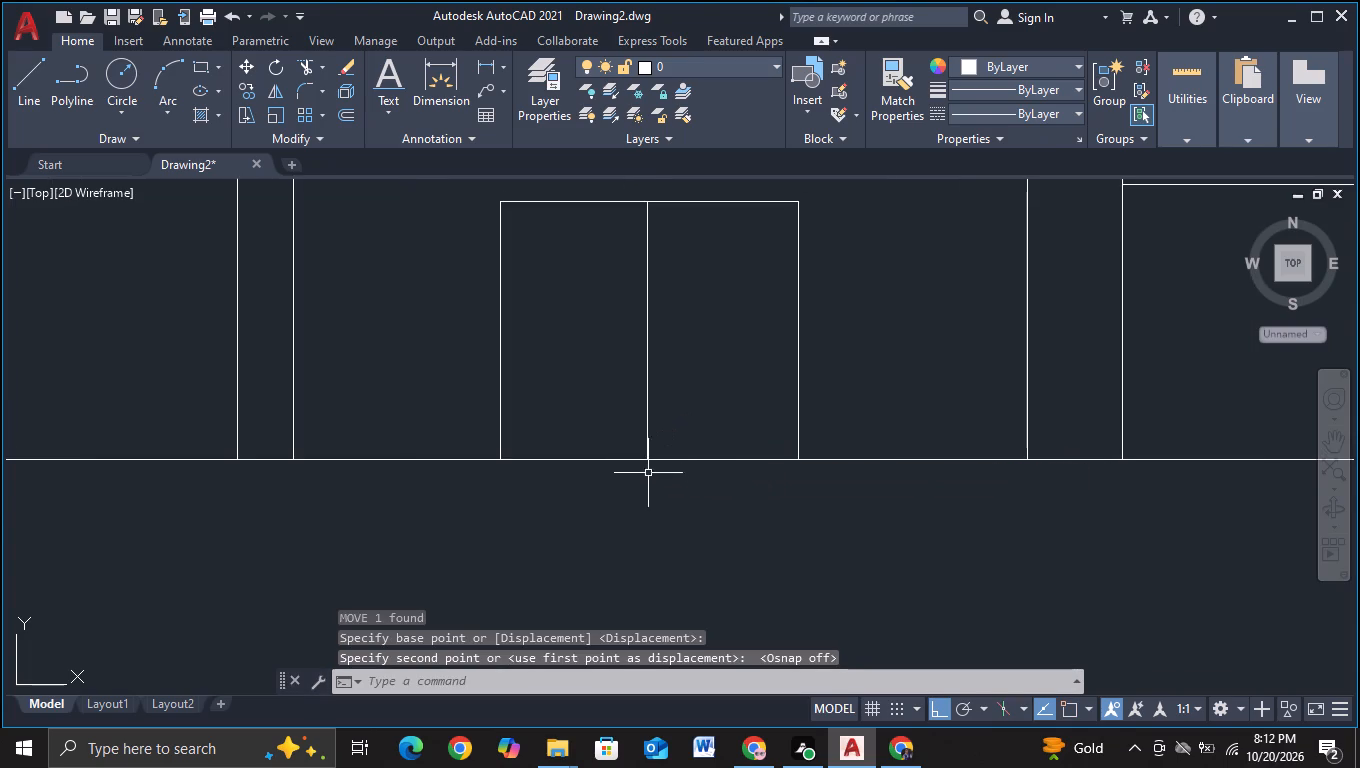
{"action": "middle_click_drag", "start_coordinate": [651, 499], "coordinate": [651, 526]}
{"action": "scroll", "coordinate": [651, 499], "scroll_direction": "down", "scroll_amount": 1}
{"action": "key", "text": "Escape"}
Draw a thin horizontal rectangular handle about 17 units long on the left door leaf beside the dividing line, turning object snap on to close it.
{"action": "left_click", "coordinate": [47, 90]}
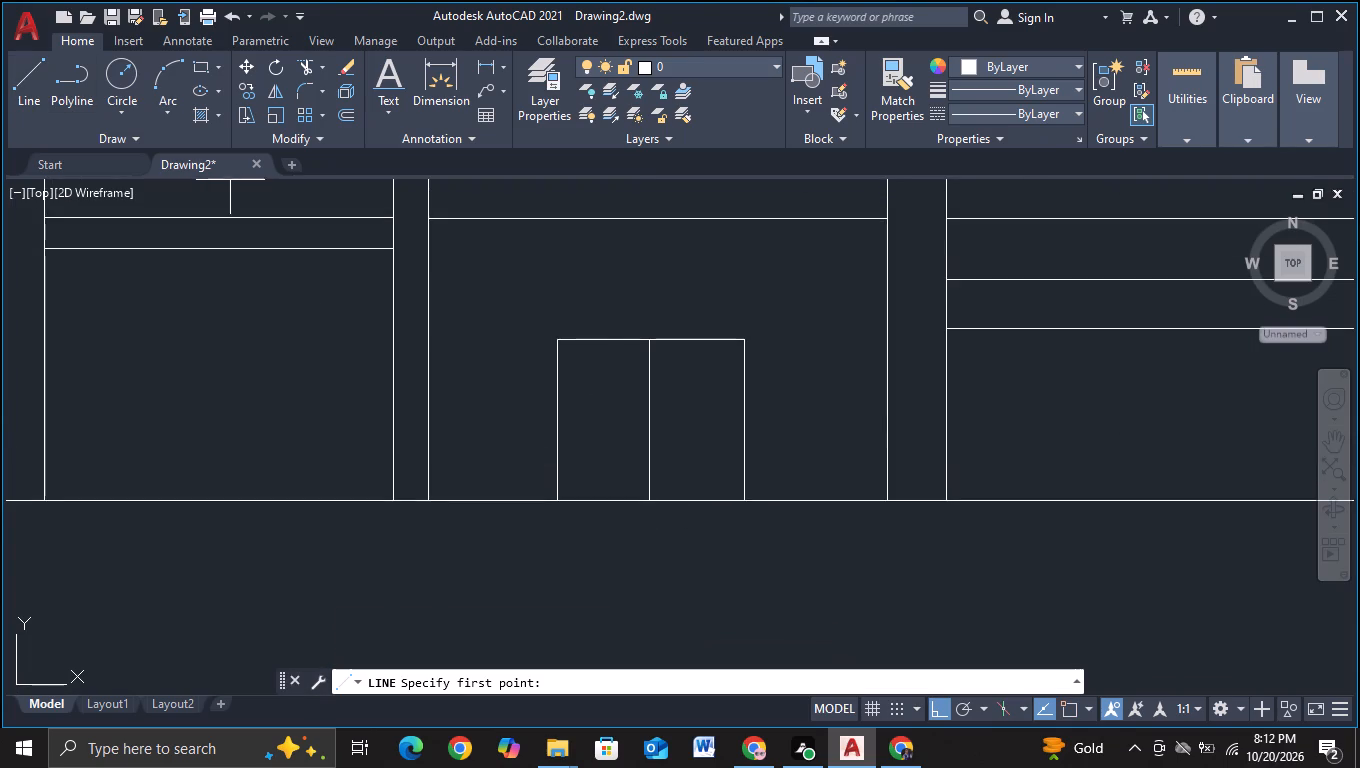
{"action": "scroll", "coordinate": [672, 419], "scroll_direction": "up", "scroll_amount": 2}
{"action": "left_click", "coordinate": [535, 406]}
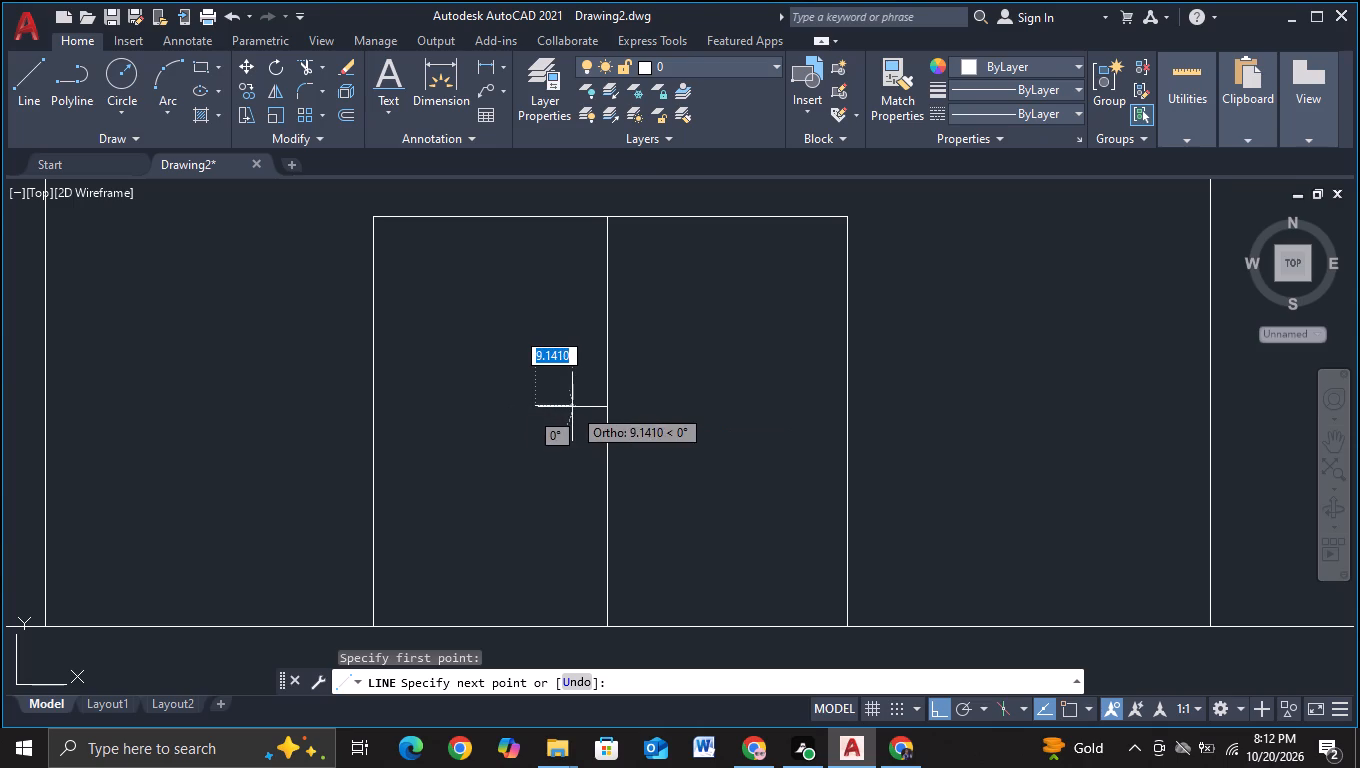
{"action": "left_click", "coordinate": [581, 407]}
{"action": "left_click", "coordinate": [583, 420]}
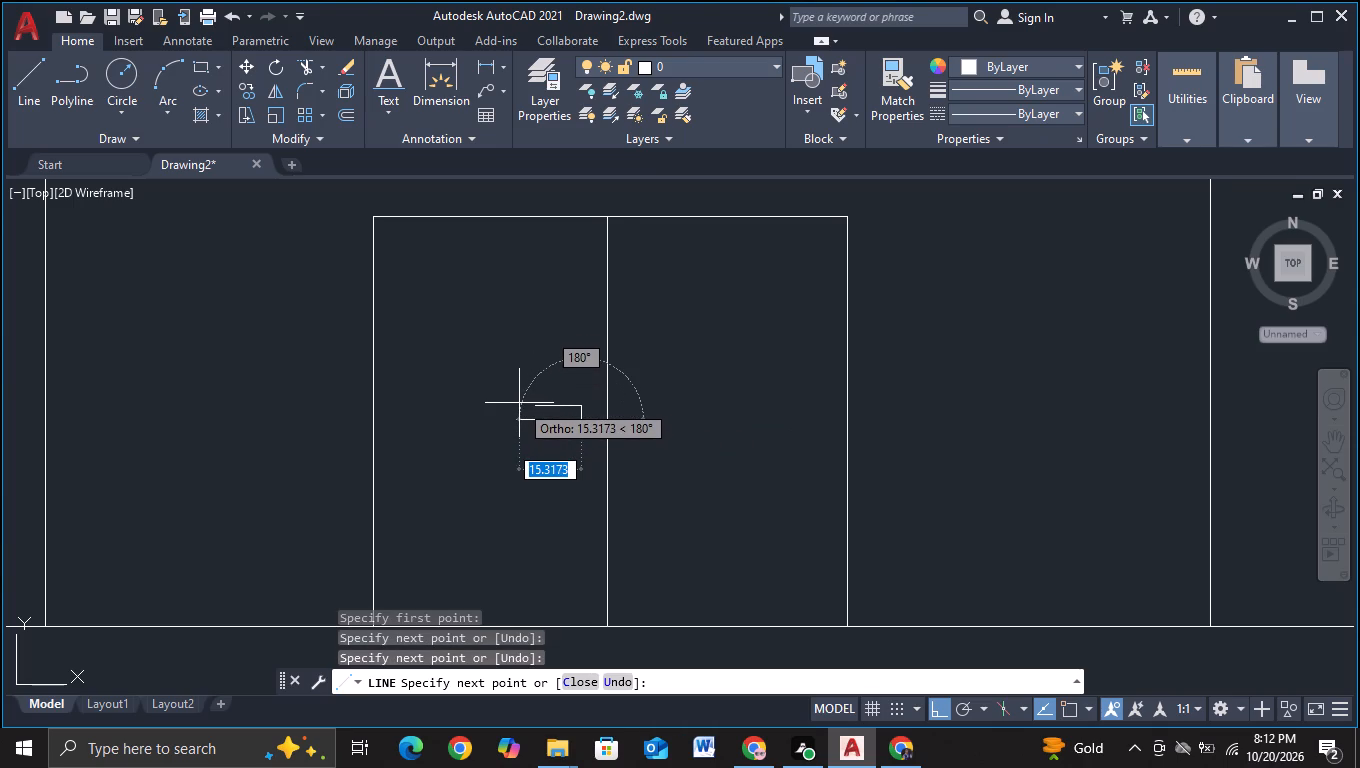
{"action": "key", "text": "F3"}
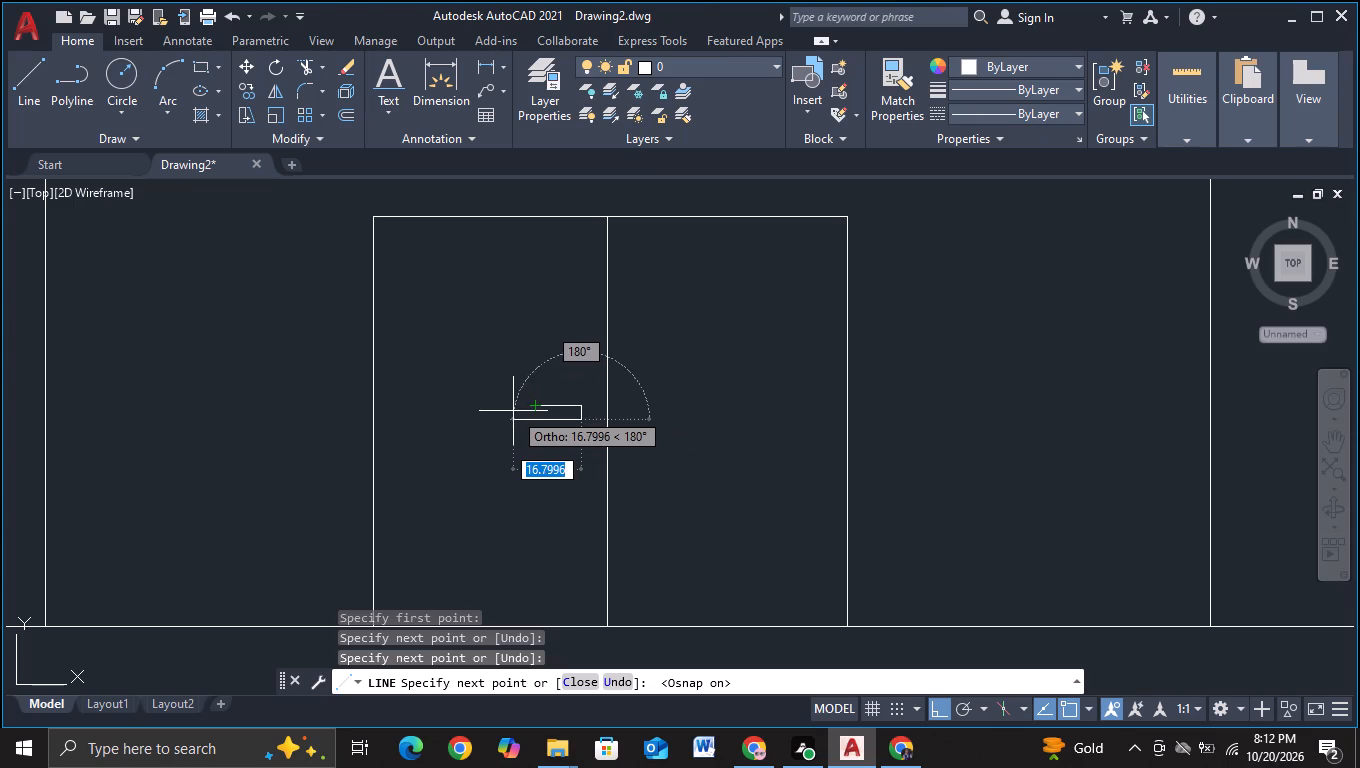
{"action": "left_click", "coordinate": [514, 419]}
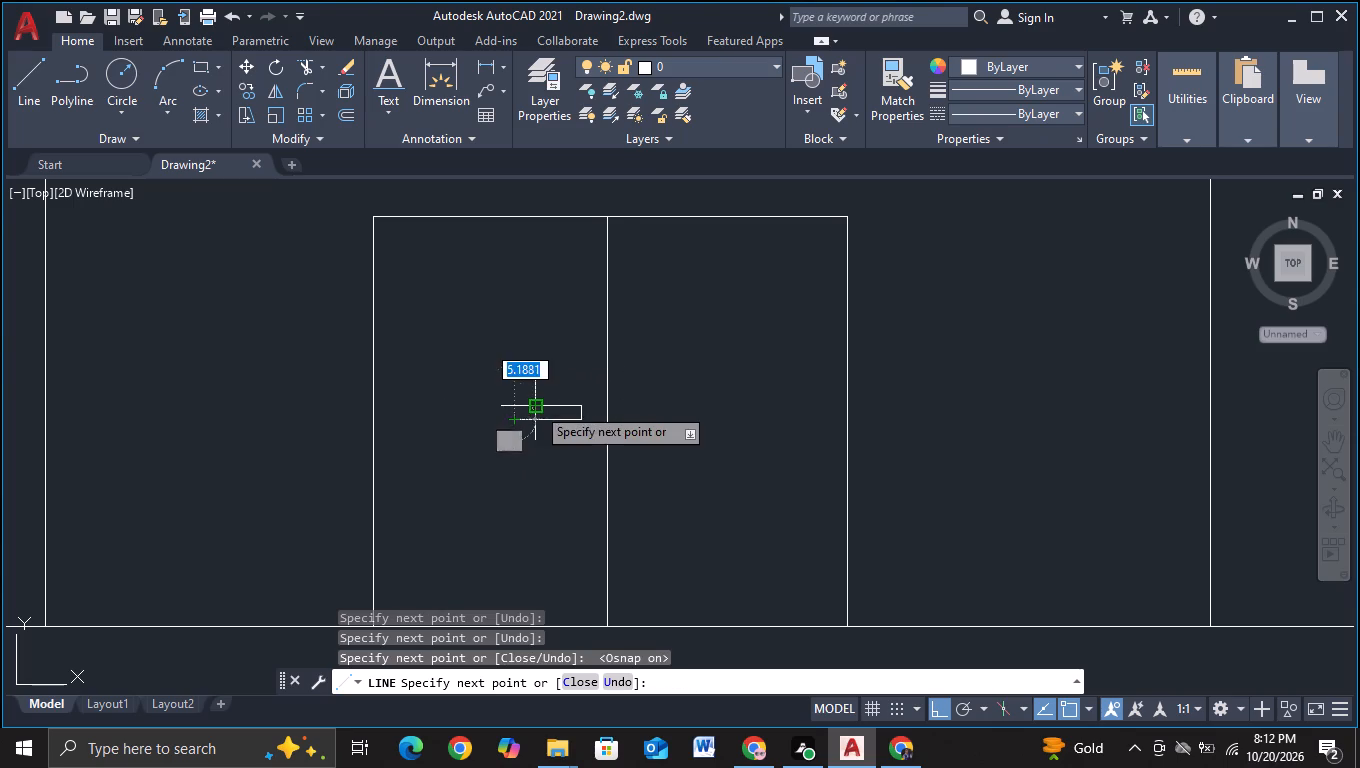
{"action": "left_click", "coordinate": [514, 405]}
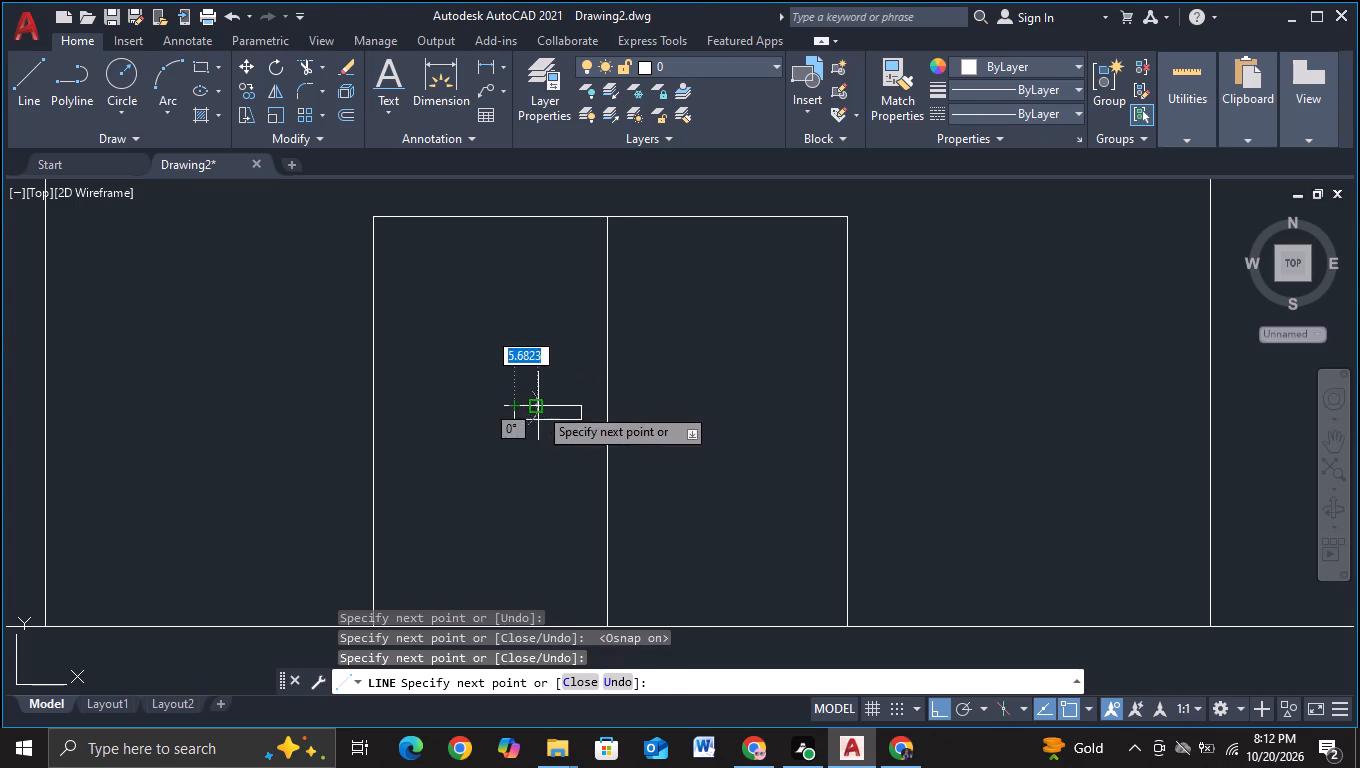
{"action": "left_click", "coordinate": [538, 406]}
{"action": "key", "text": "Escape"}
Copy the door handle horizontally onto the right door leaf, just past the dividing line.
{"action": "scroll", "coordinate": [593, 438], "scroll_direction": "down", "scroll_amount": 1}
{"action": "left_click_drag", "start_coordinate": [527, 408], "coordinate": [529, 425]}
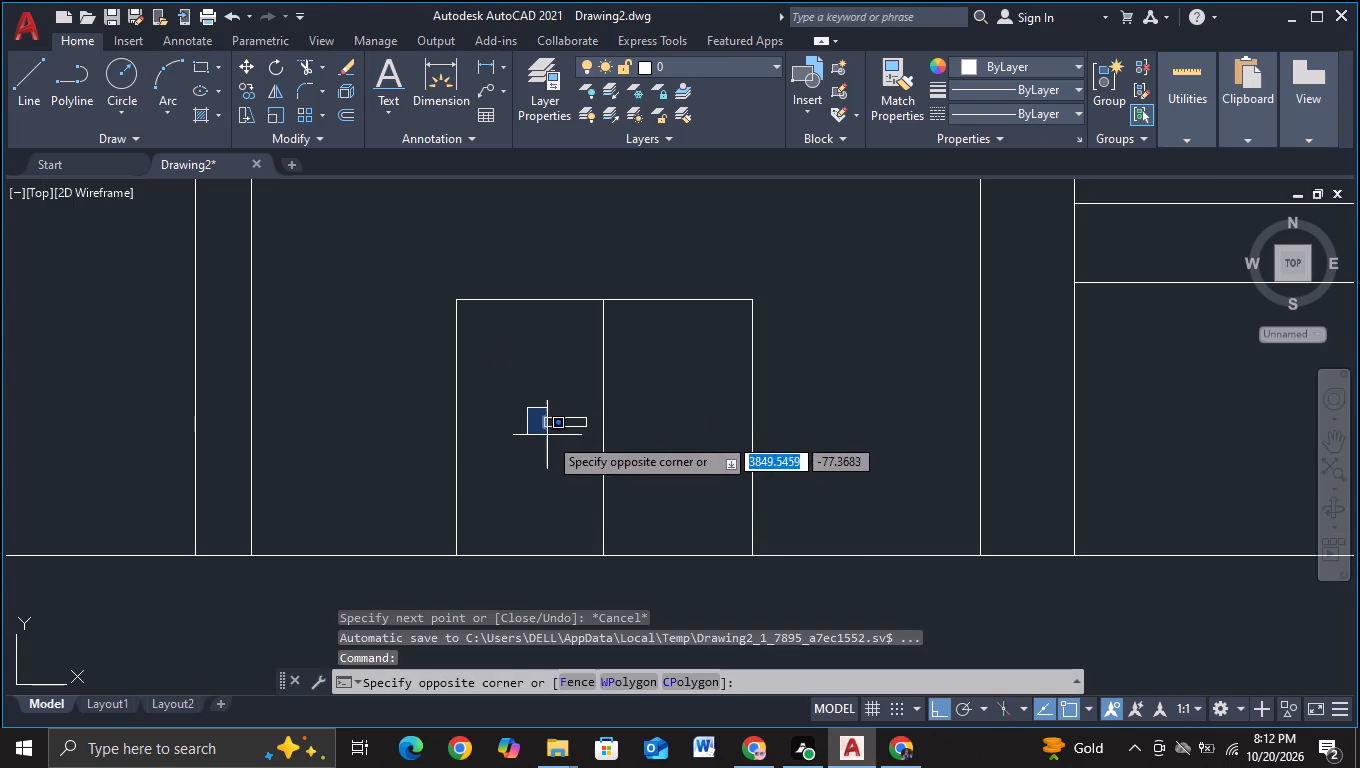
{"action": "left_click", "coordinate": [590, 443]}
{"action": "key", "text": "c"}
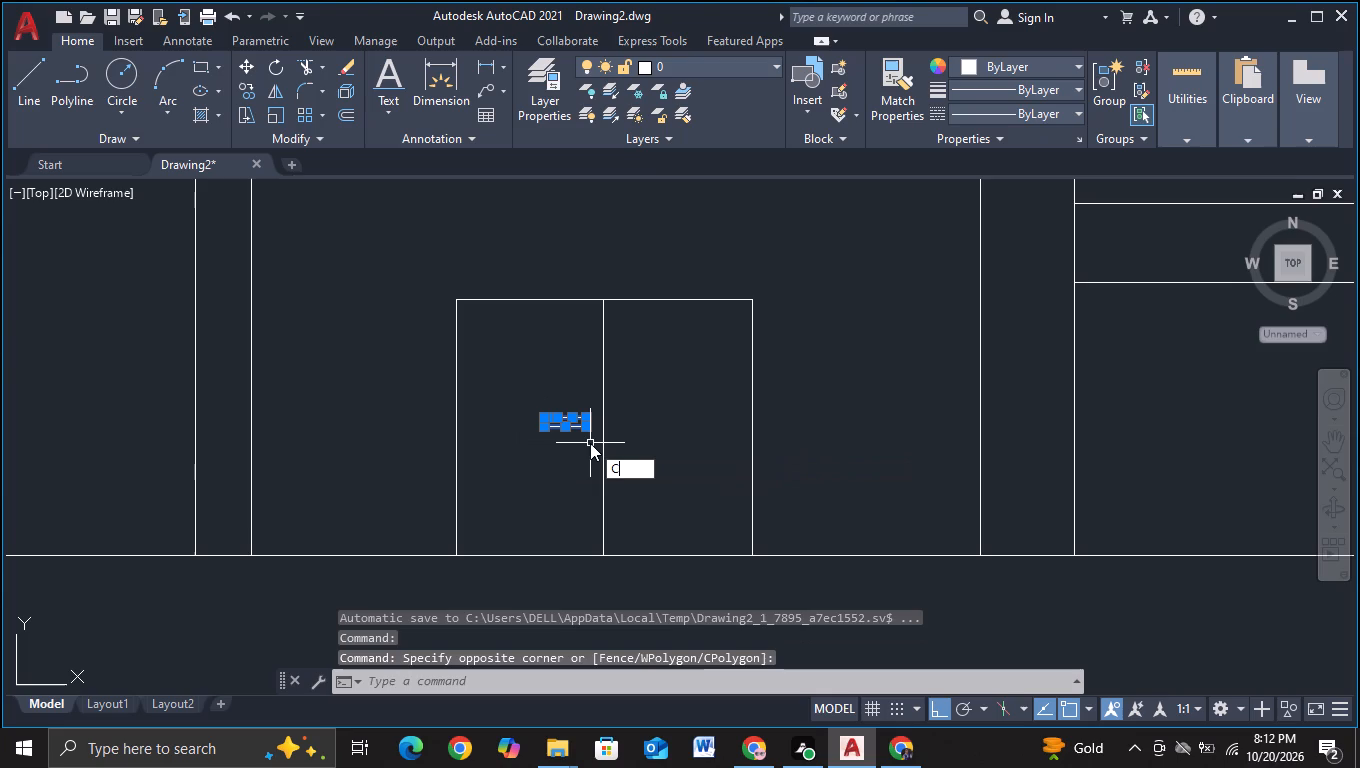
{"action": "left_click", "coordinate": [631, 498]}
{"action": "left_click", "coordinate": [561, 422]}
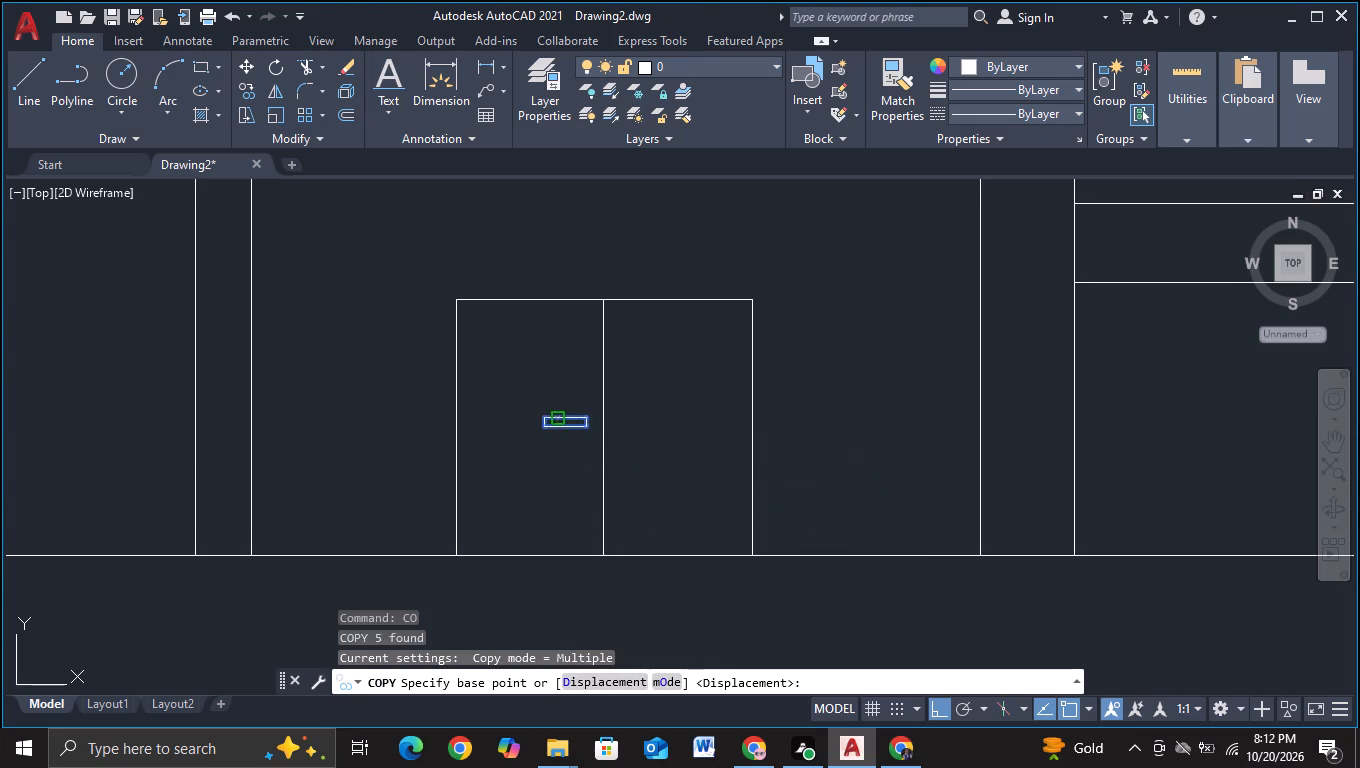
{"action": "left_click", "coordinate": [630, 435]}
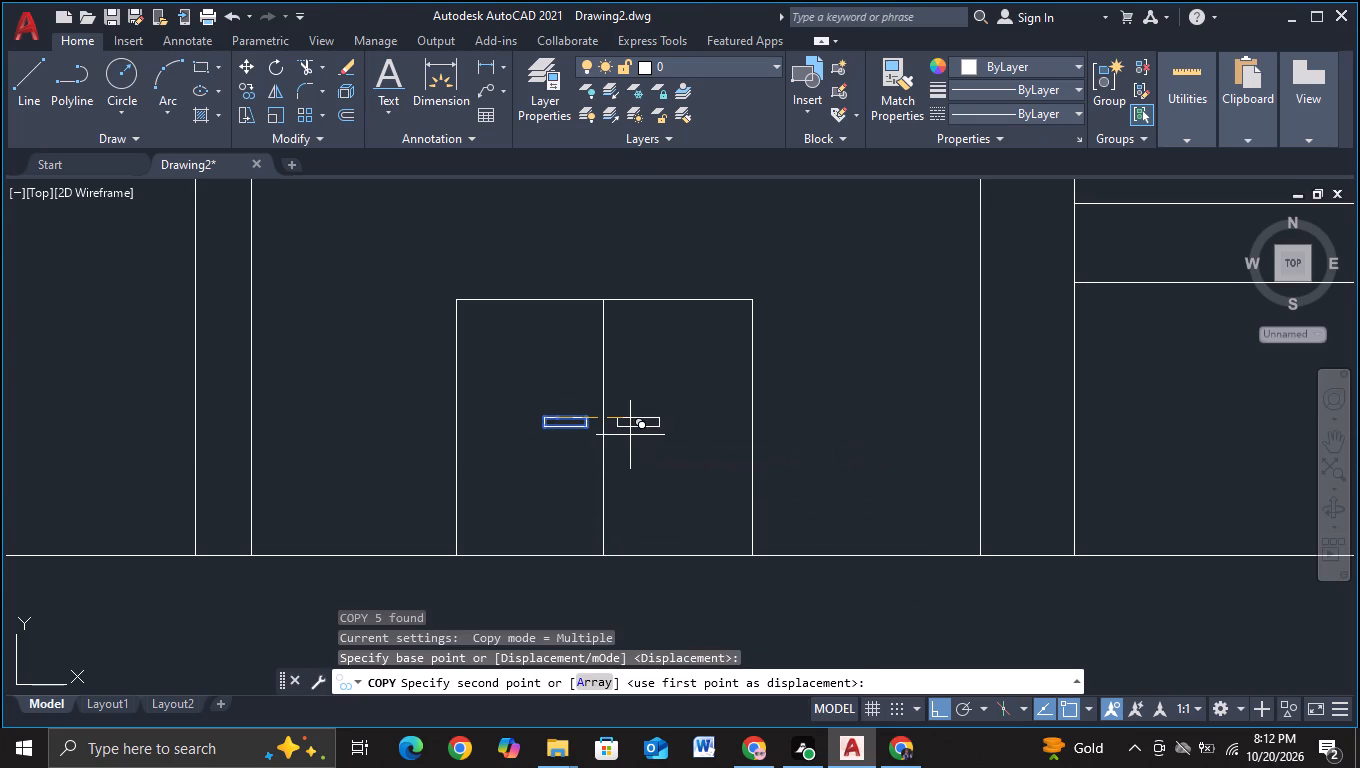
{"action": "key", "text": "Escape"}
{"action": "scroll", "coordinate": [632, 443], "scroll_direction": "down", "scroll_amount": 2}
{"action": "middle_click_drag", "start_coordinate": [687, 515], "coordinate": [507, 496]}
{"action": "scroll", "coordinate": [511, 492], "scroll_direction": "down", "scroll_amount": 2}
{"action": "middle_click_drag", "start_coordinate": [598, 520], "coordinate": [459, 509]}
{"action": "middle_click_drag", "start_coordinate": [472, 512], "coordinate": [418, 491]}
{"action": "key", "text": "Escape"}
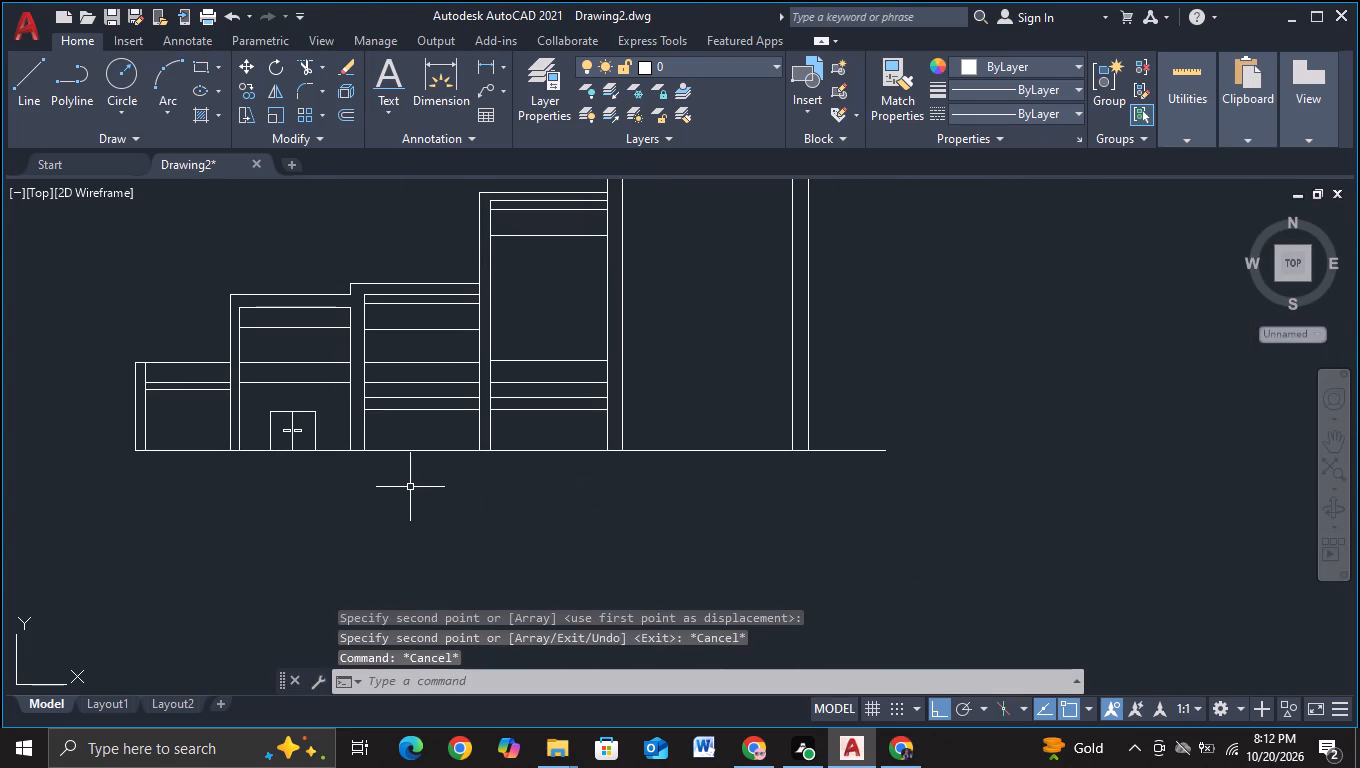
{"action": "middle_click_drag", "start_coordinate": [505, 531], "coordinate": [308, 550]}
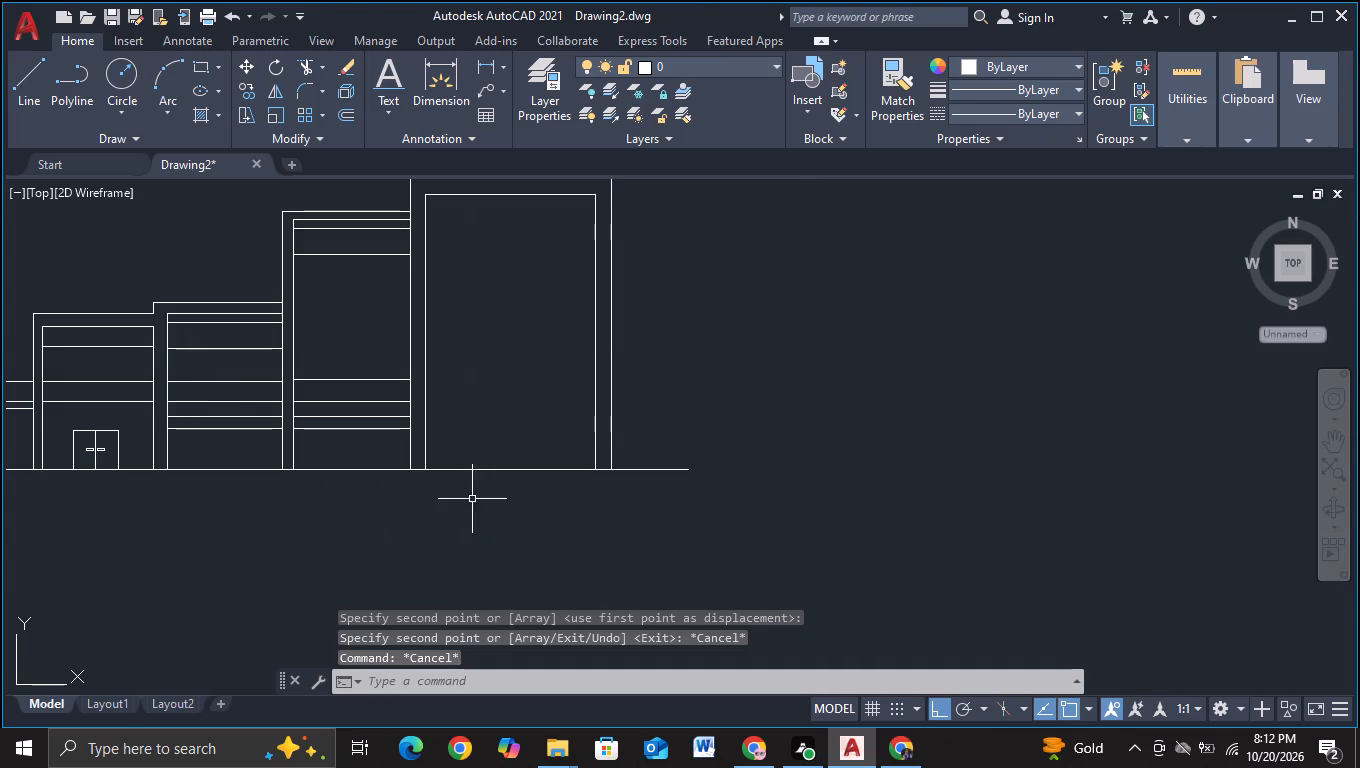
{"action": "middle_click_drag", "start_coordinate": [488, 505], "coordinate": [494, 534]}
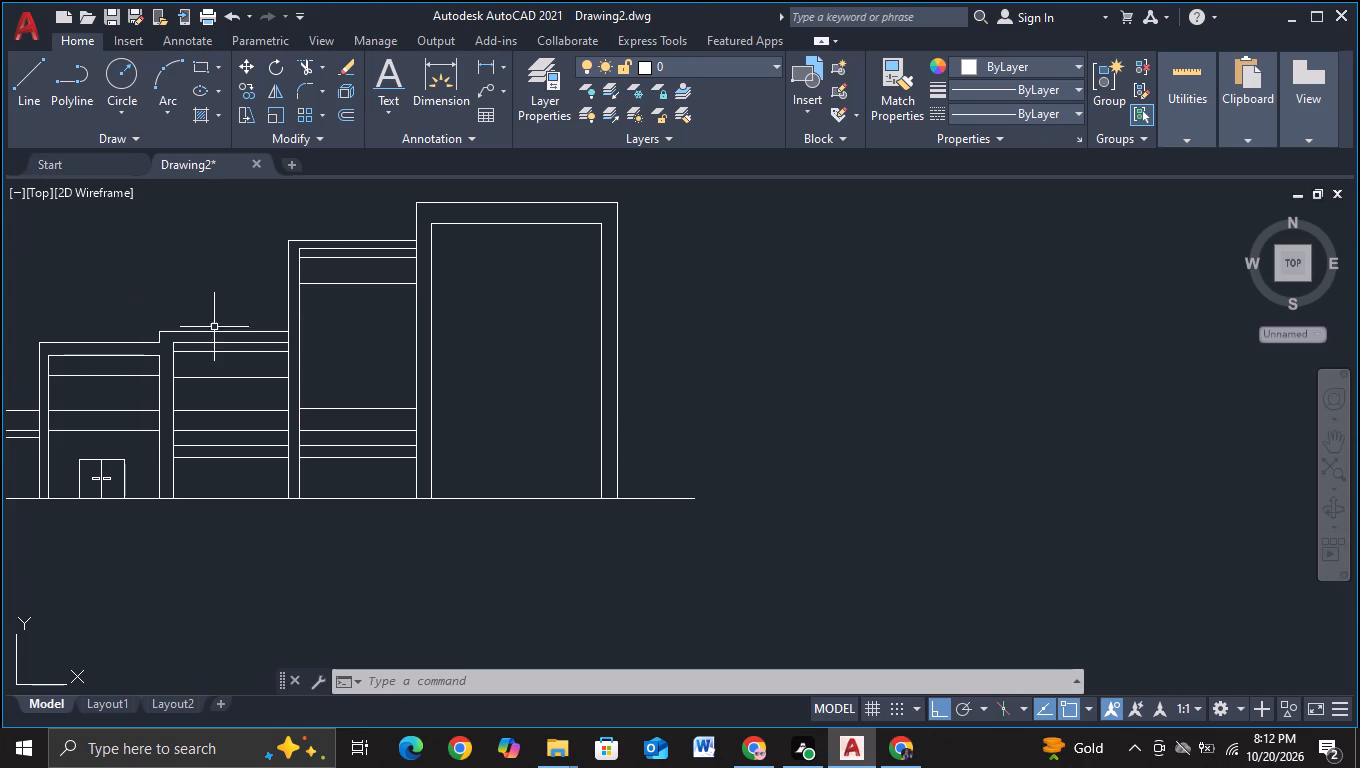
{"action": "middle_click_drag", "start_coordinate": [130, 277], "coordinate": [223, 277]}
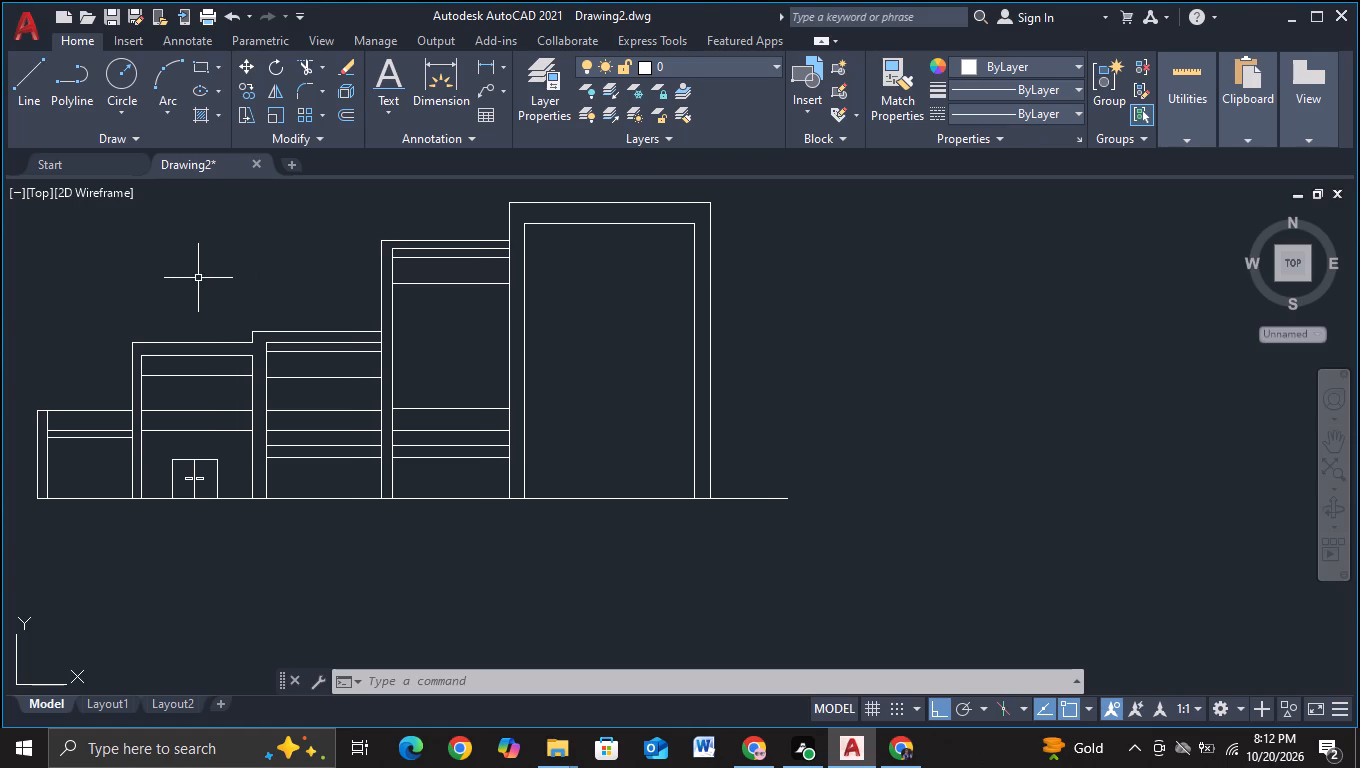
Move the upper band line in the door bay vertically up, closer to the frame's inner top edge.
{"action": "scroll", "coordinate": [208, 297], "scroll_direction": "up", "scroll_amount": 2}
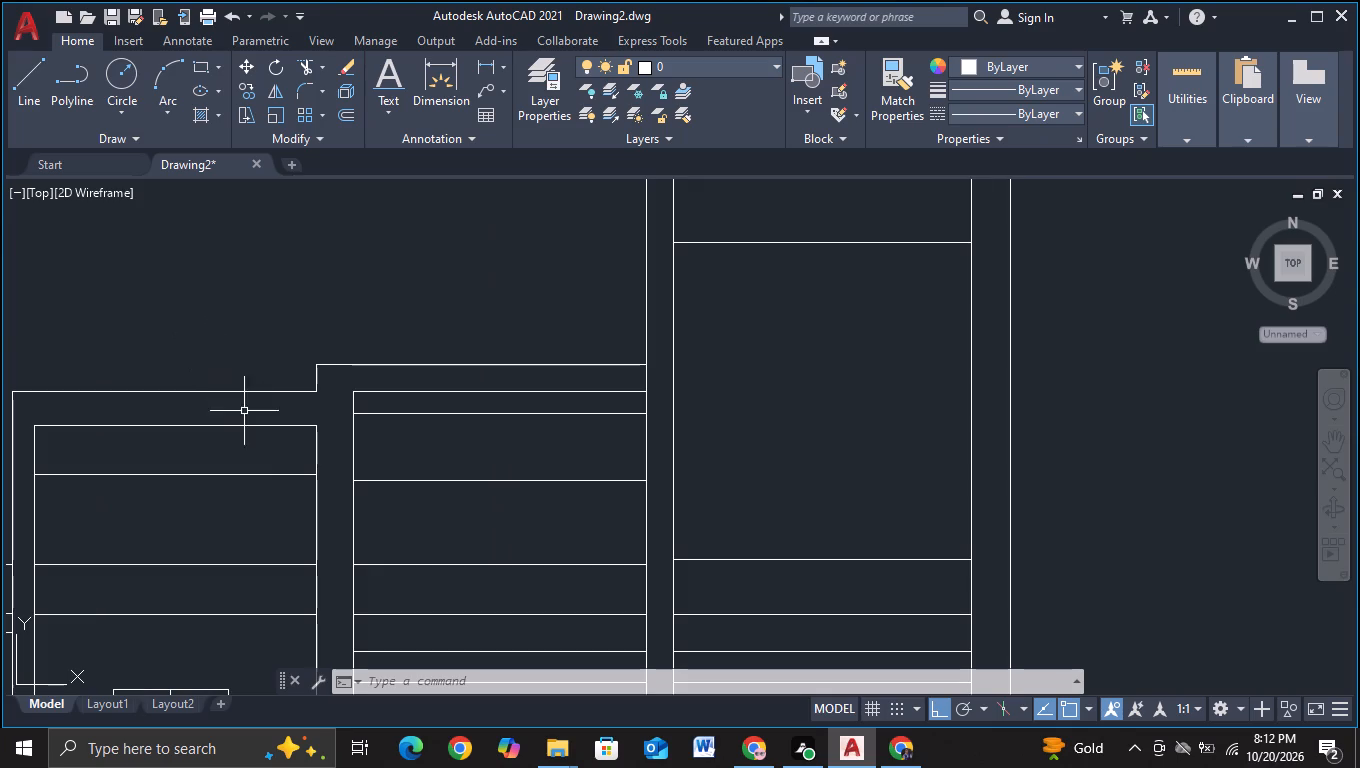
{"action": "left_click", "coordinate": [220, 477]}
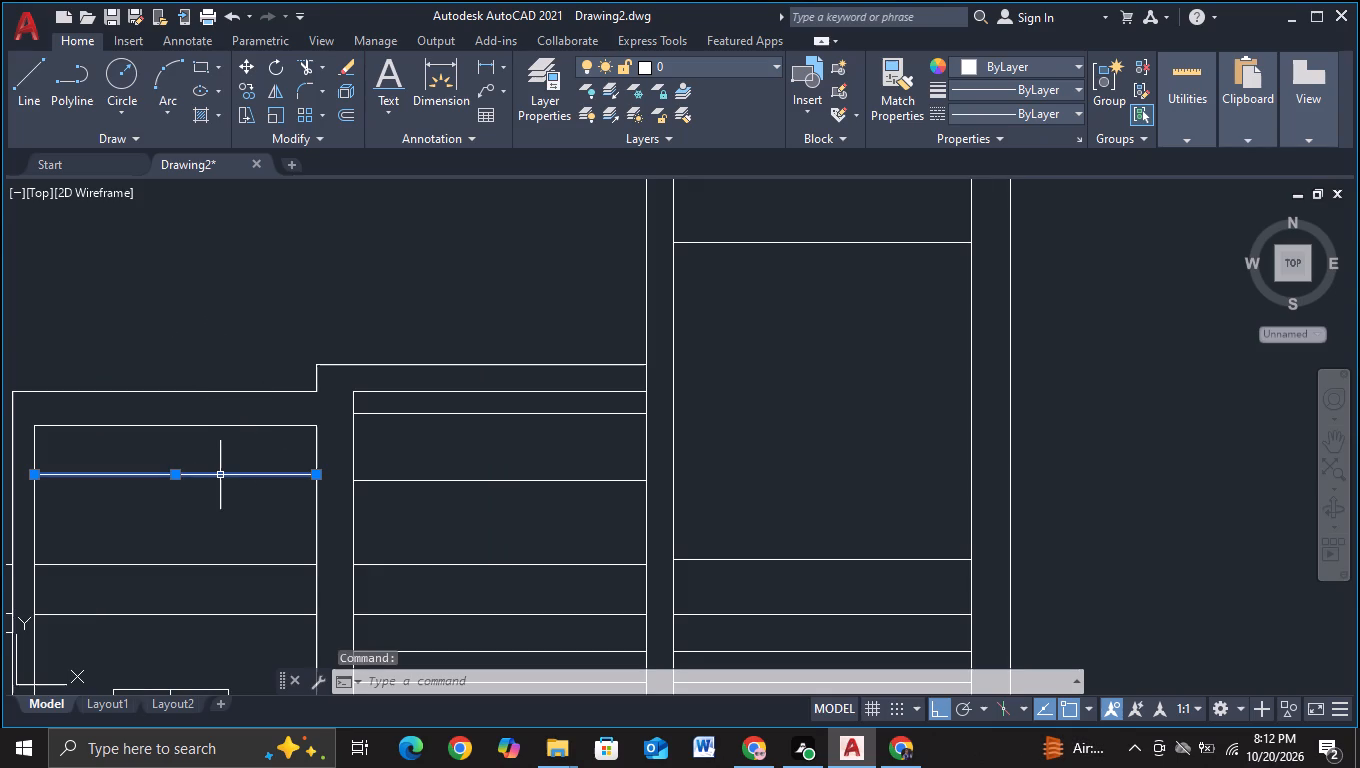
{"action": "key", "text": "m"}
{"action": "left_click", "coordinate": [349, 523]}
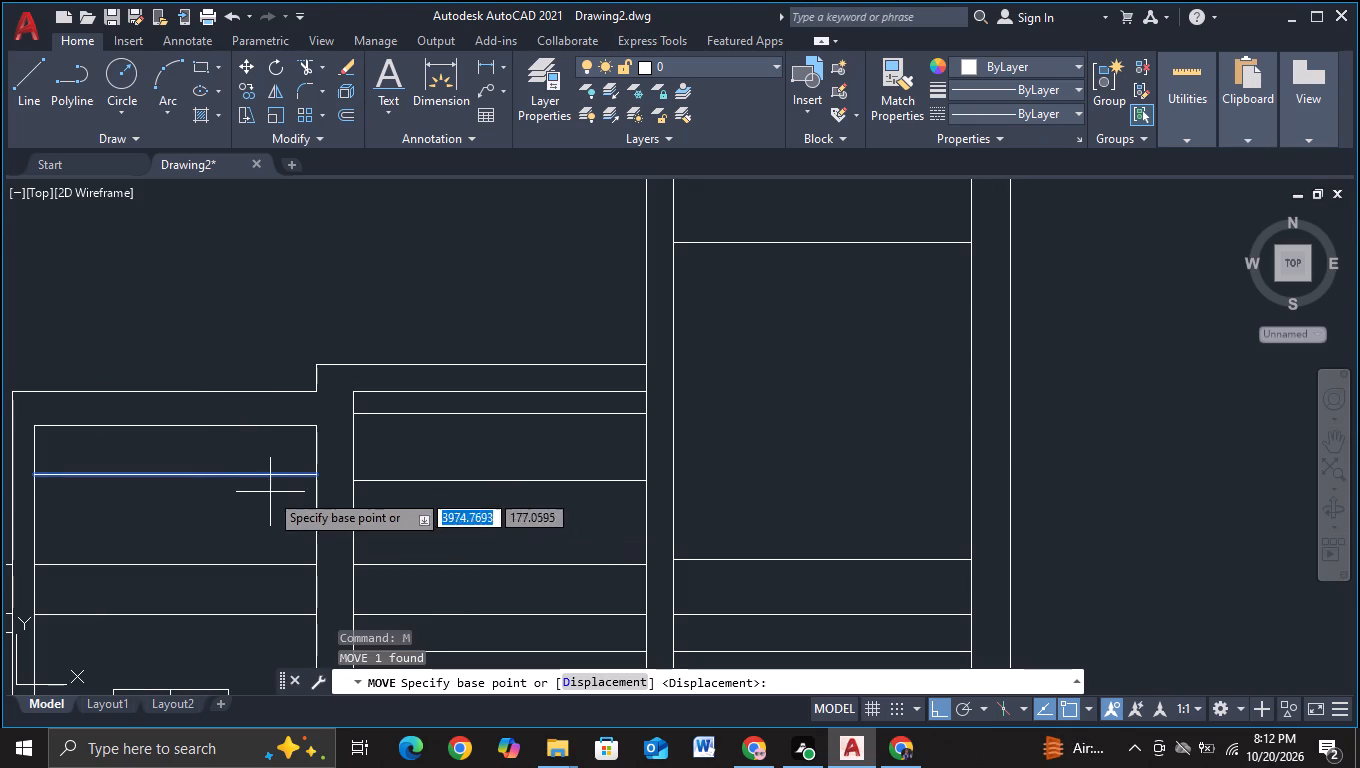
{"action": "left_click", "coordinate": [222, 479]}
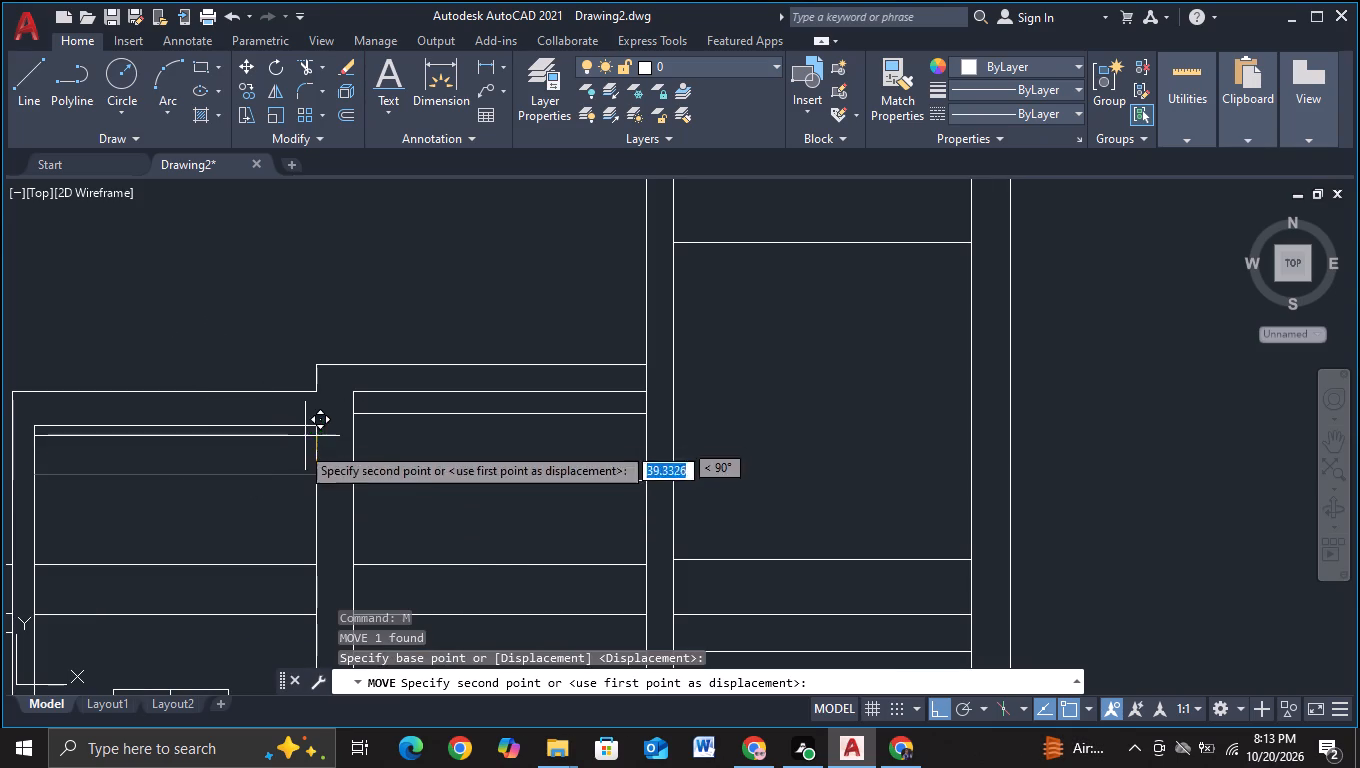
{"action": "left_click", "coordinate": [299, 455]}
{"action": "key", "text": "Escape"}
{"action": "scroll", "coordinate": [405, 455], "scroll_direction": "down", "scroll_amount": 2}
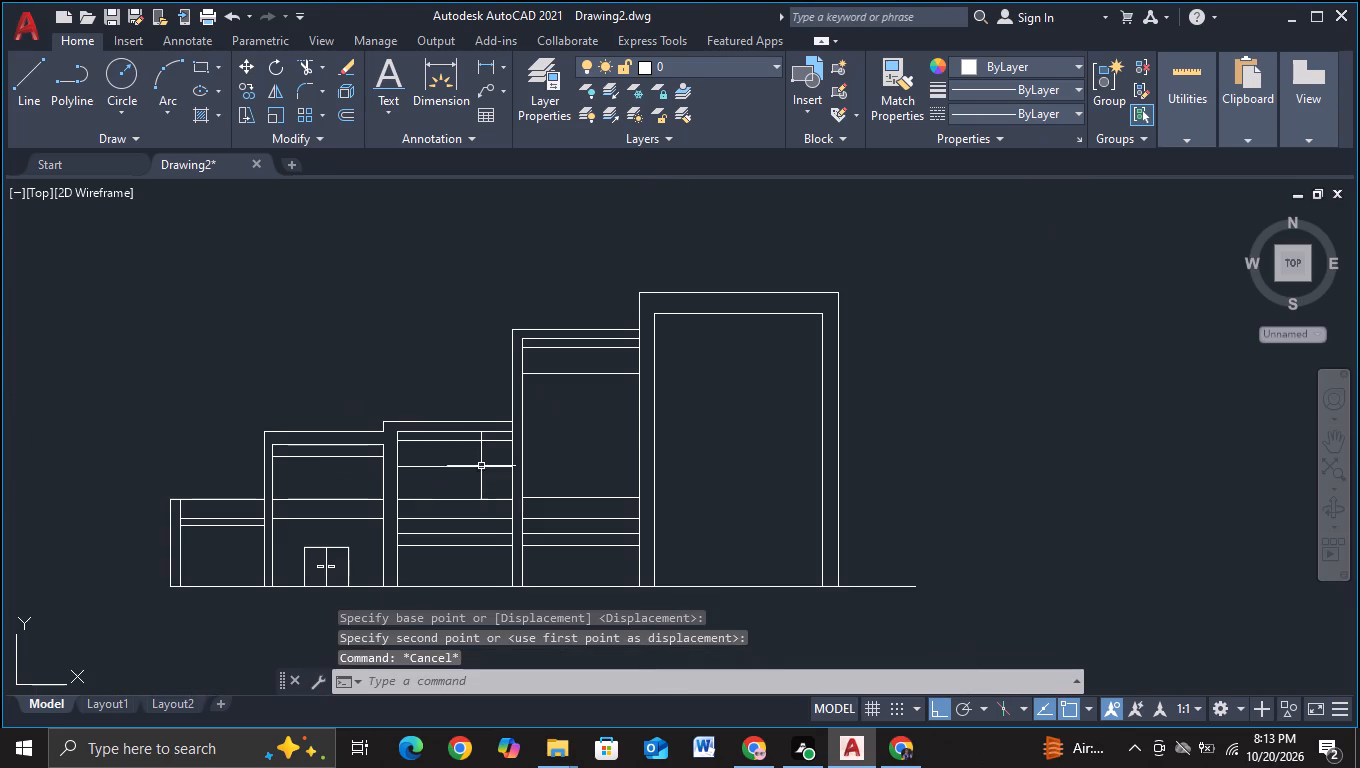
Draw a three-sided window outline about 171 units tall near the top of the tallest frame, its open side crossing the inner right edge.
{"action": "middle_click_drag", "start_coordinate": [612, 486], "coordinate": [474, 467]}
{"action": "middle_click_drag", "start_coordinate": [622, 470], "coordinate": [568, 471]}
{"action": "left_click", "coordinate": [42, 108]}
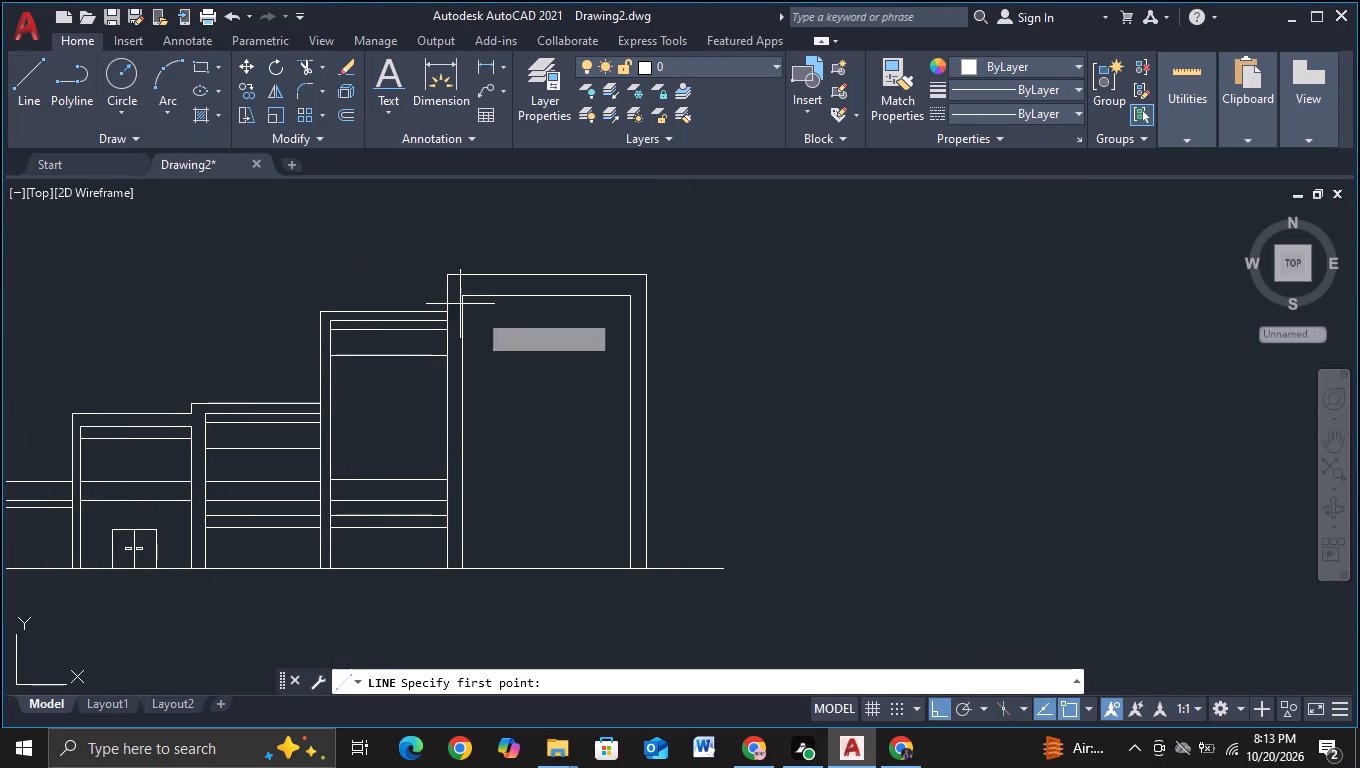
{"action": "scroll", "coordinate": [653, 385], "scroll_direction": "up", "scroll_amount": 2}
{"action": "middle_click_drag", "start_coordinate": [538, 236], "coordinate": [520, 343]}
{"action": "left_click", "coordinate": [584, 352]}
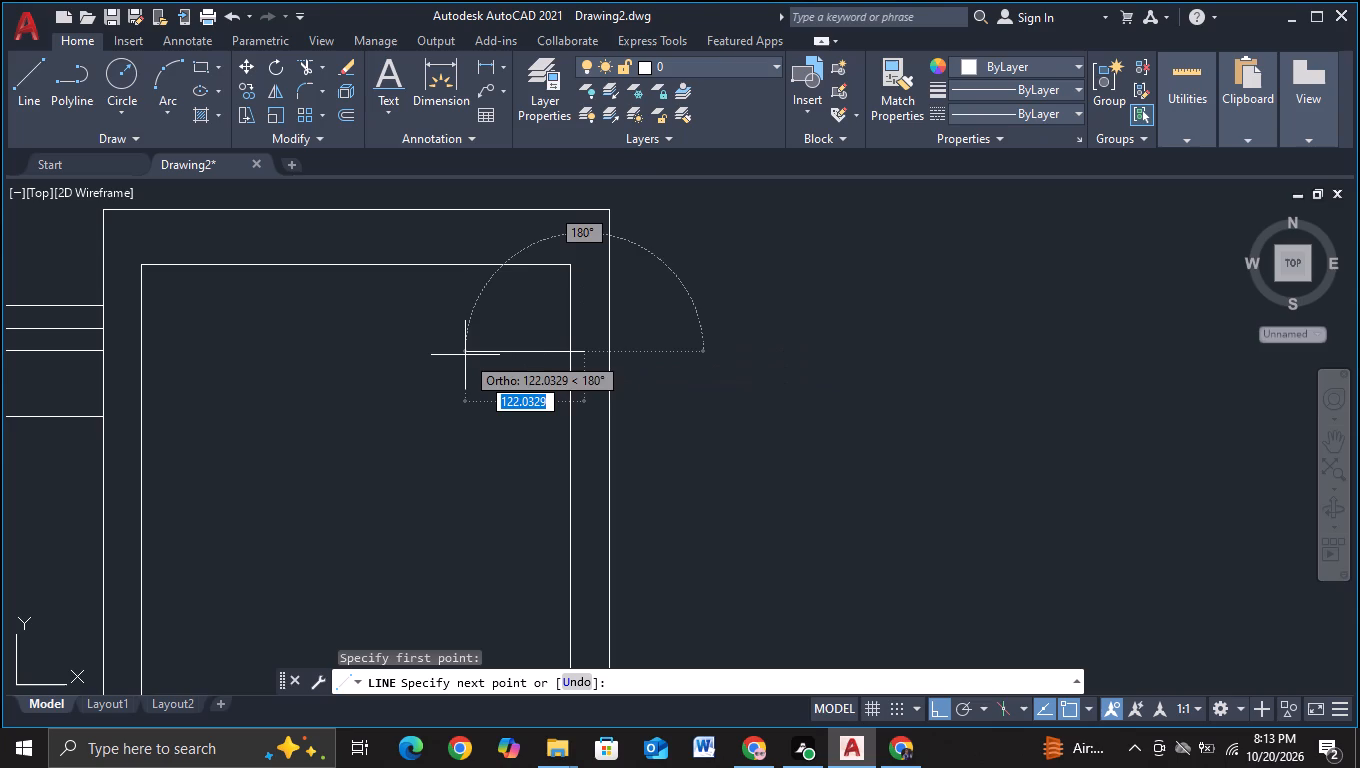
{"action": "left_click", "coordinate": [472, 359]}
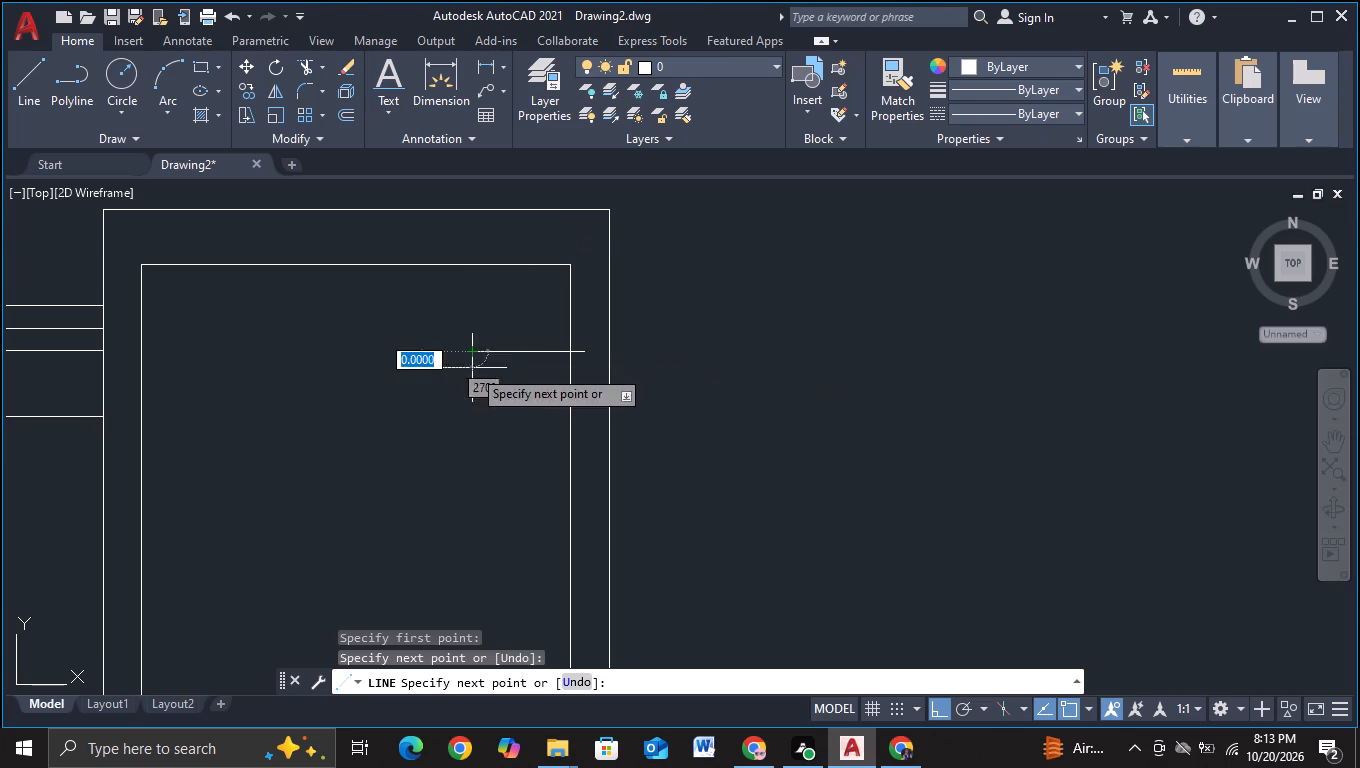
{"action": "middle_click_drag", "start_coordinate": [411, 583], "coordinate": [425, 471]}
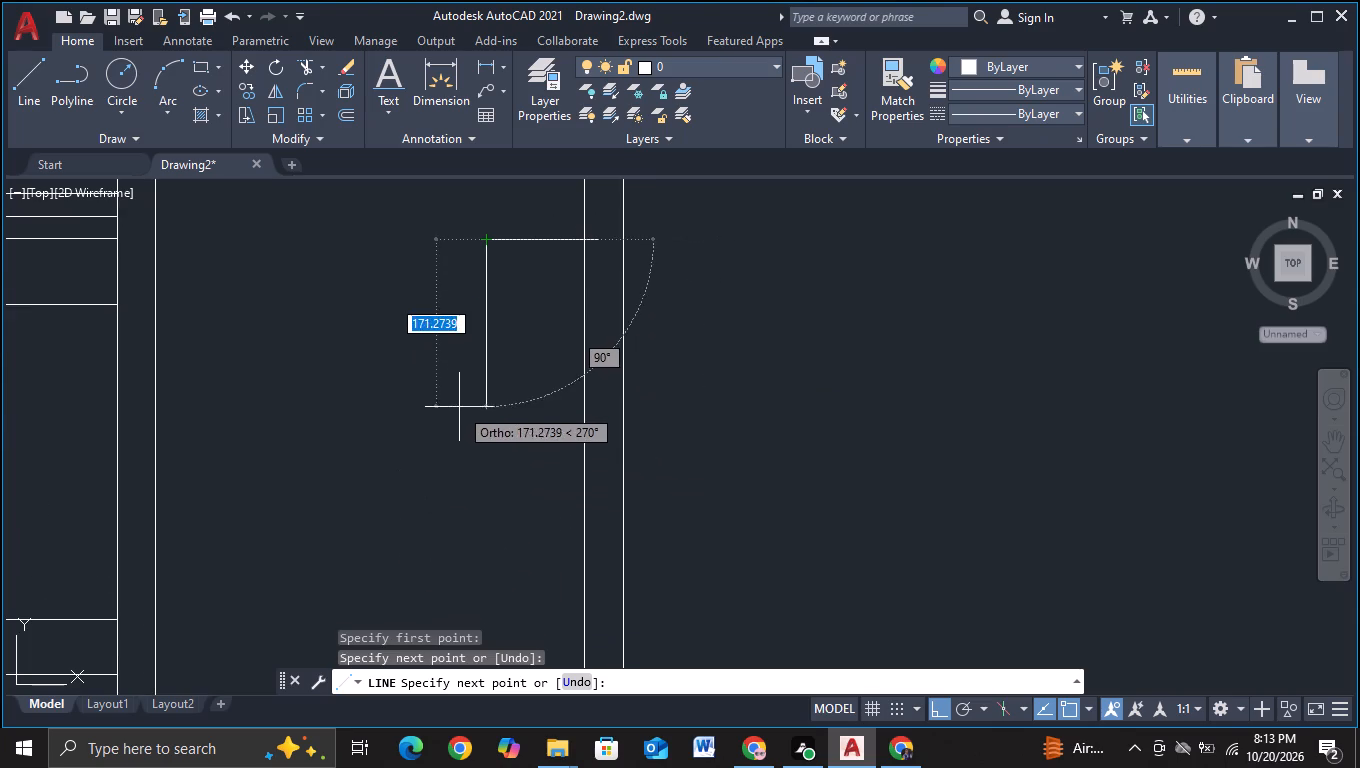
{"action": "left_click", "coordinate": [459, 407]}
{"action": "left_click", "coordinate": [602, 410]}
{"action": "key", "text": "Escape"}
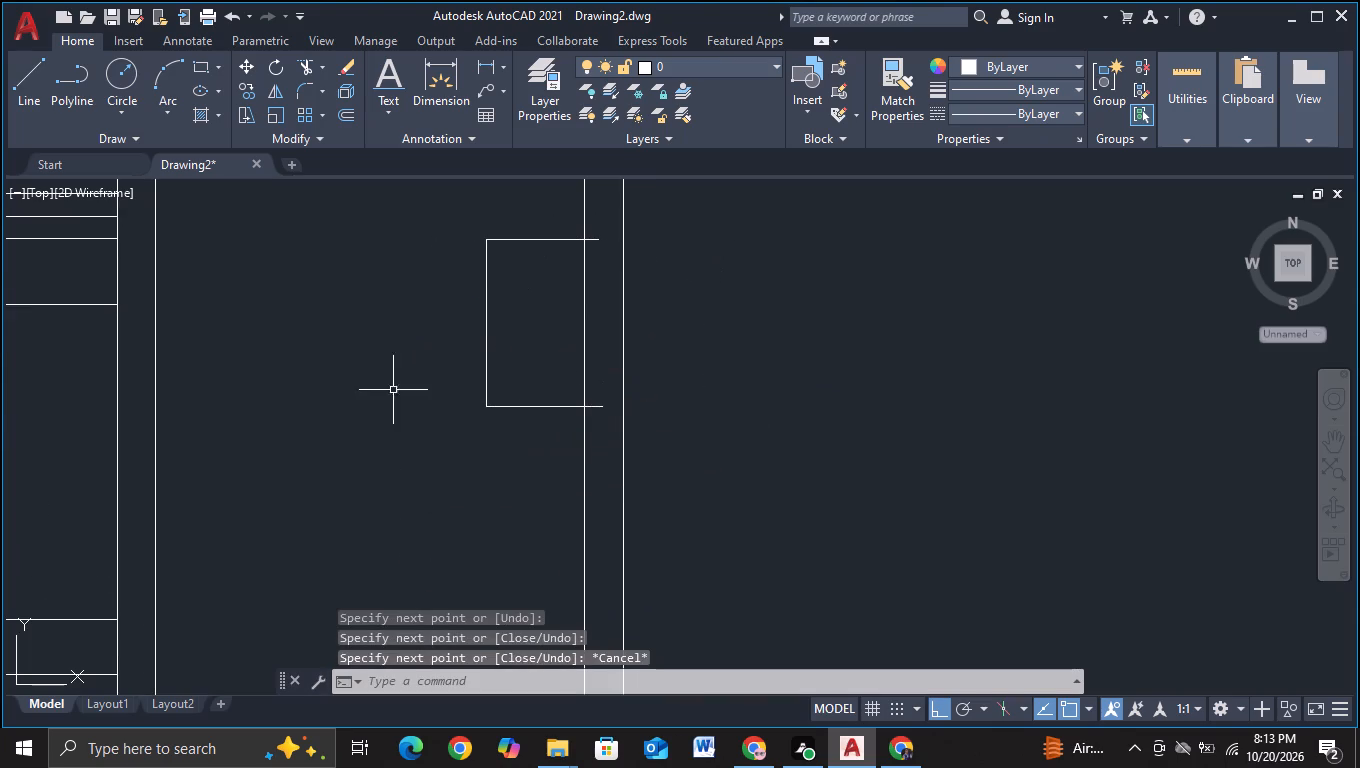
Trim the window outline's two horizontal line ends that overshoot the tallest frame's inner right edge.
{"action": "left_click", "coordinate": [296, 63]}
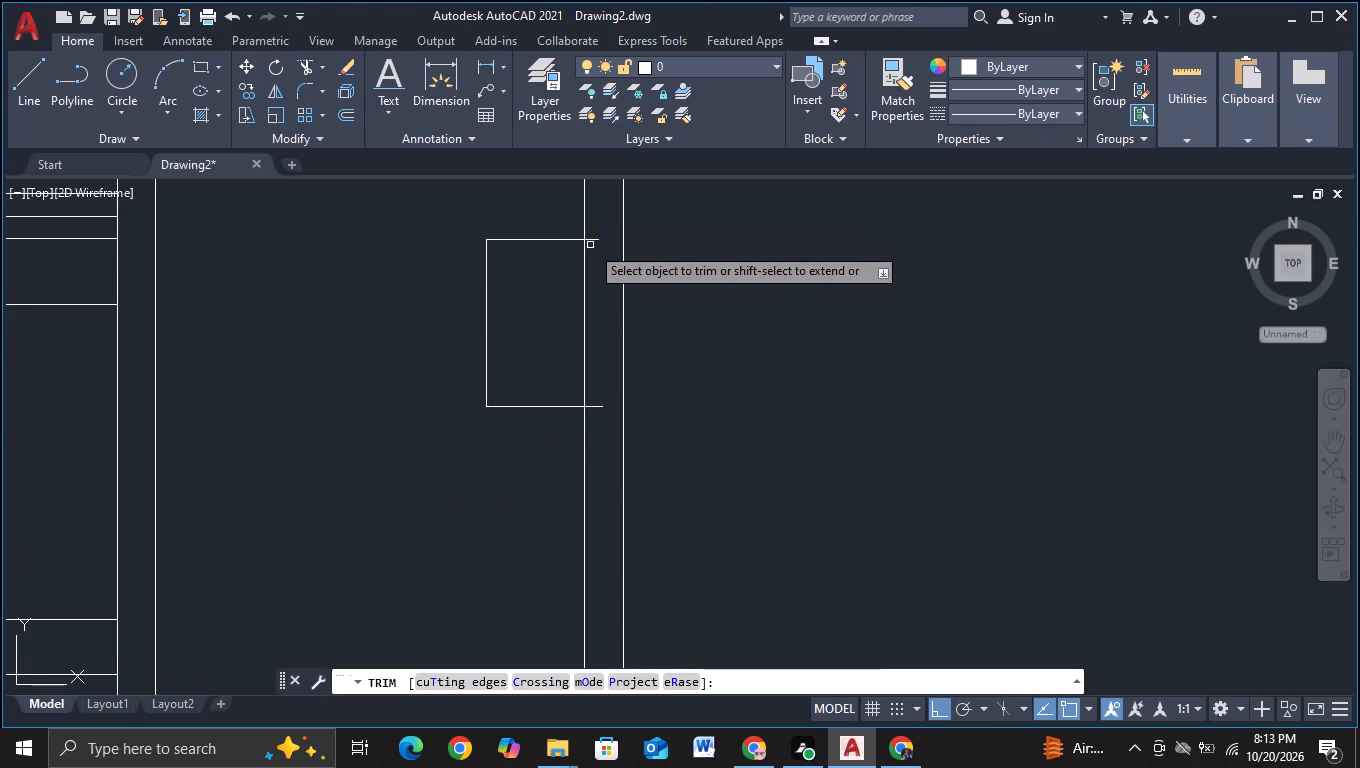
{"action": "left_click", "coordinate": [593, 239]}
{"action": "left_click", "coordinate": [594, 407]}
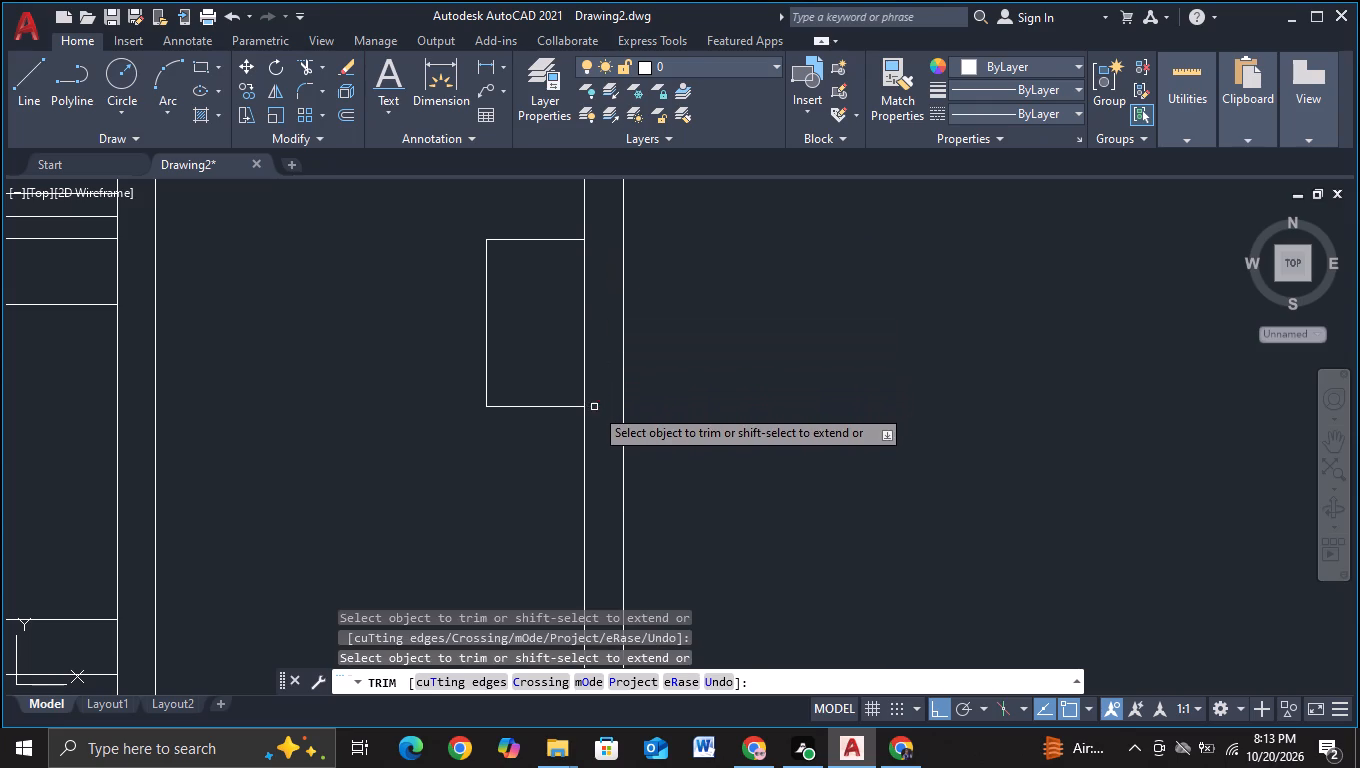
{"action": "key", "text": "Escape"}
Copy the window outline straight down twice, about 210 and 414 units below the original, with object snap off for the placements.
{"action": "scroll", "coordinate": [594, 407], "scroll_direction": "down", "scroll_amount": 2}
{"action": "middle_click_drag", "start_coordinate": [652, 428], "coordinate": [654, 375]}
{"action": "left_click", "coordinate": [532, 272]}
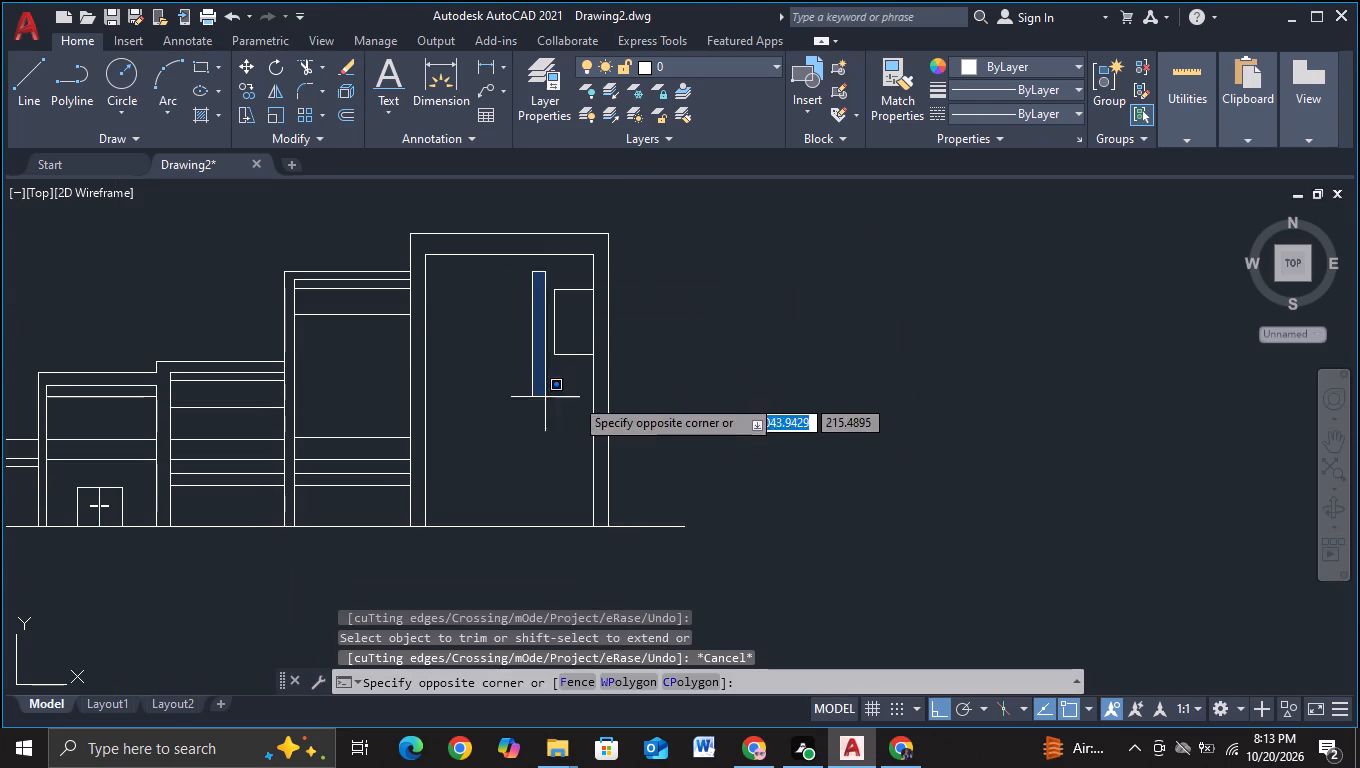
{"action": "left_click", "coordinate": [593, 397]}
{"action": "key", "text": "c"}
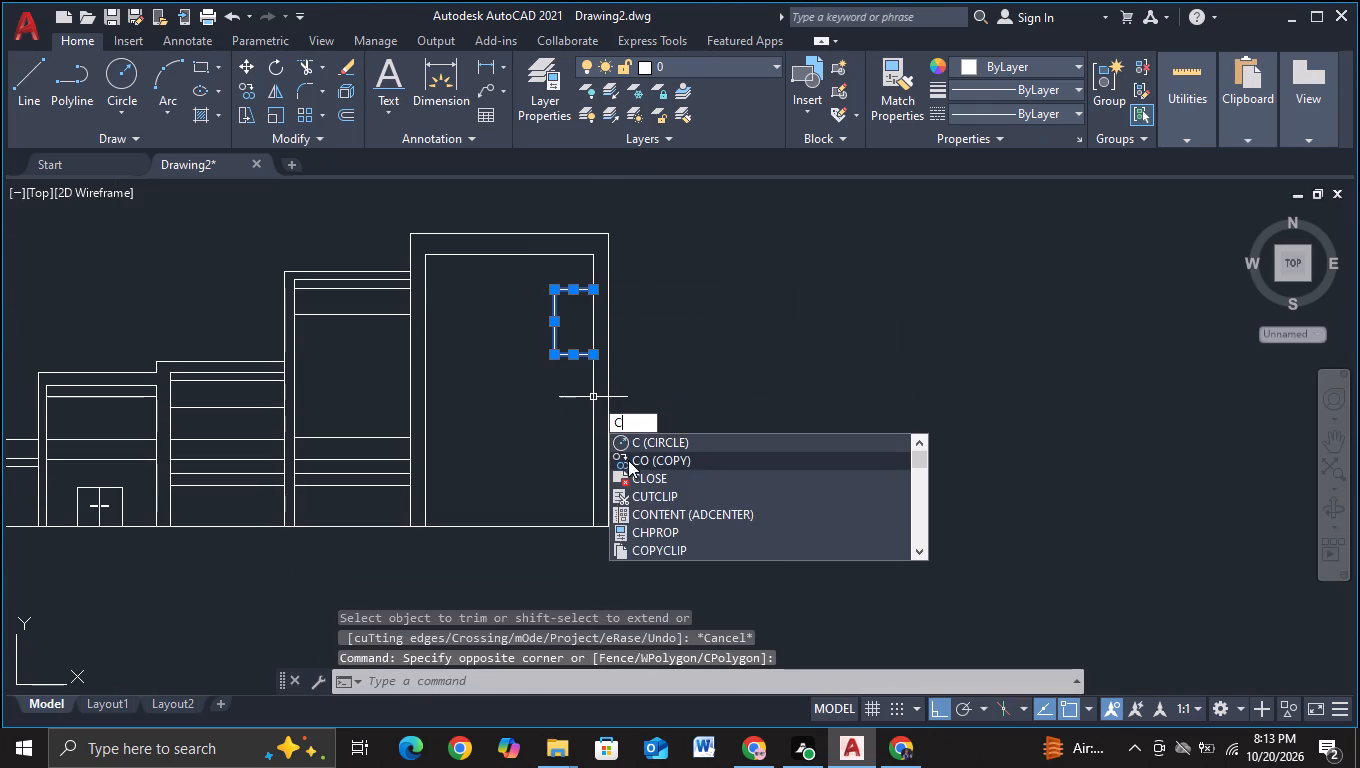
{"action": "left_click", "coordinate": [628, 460]}
{"action": "left_click", "coordinate": [586, 332]}
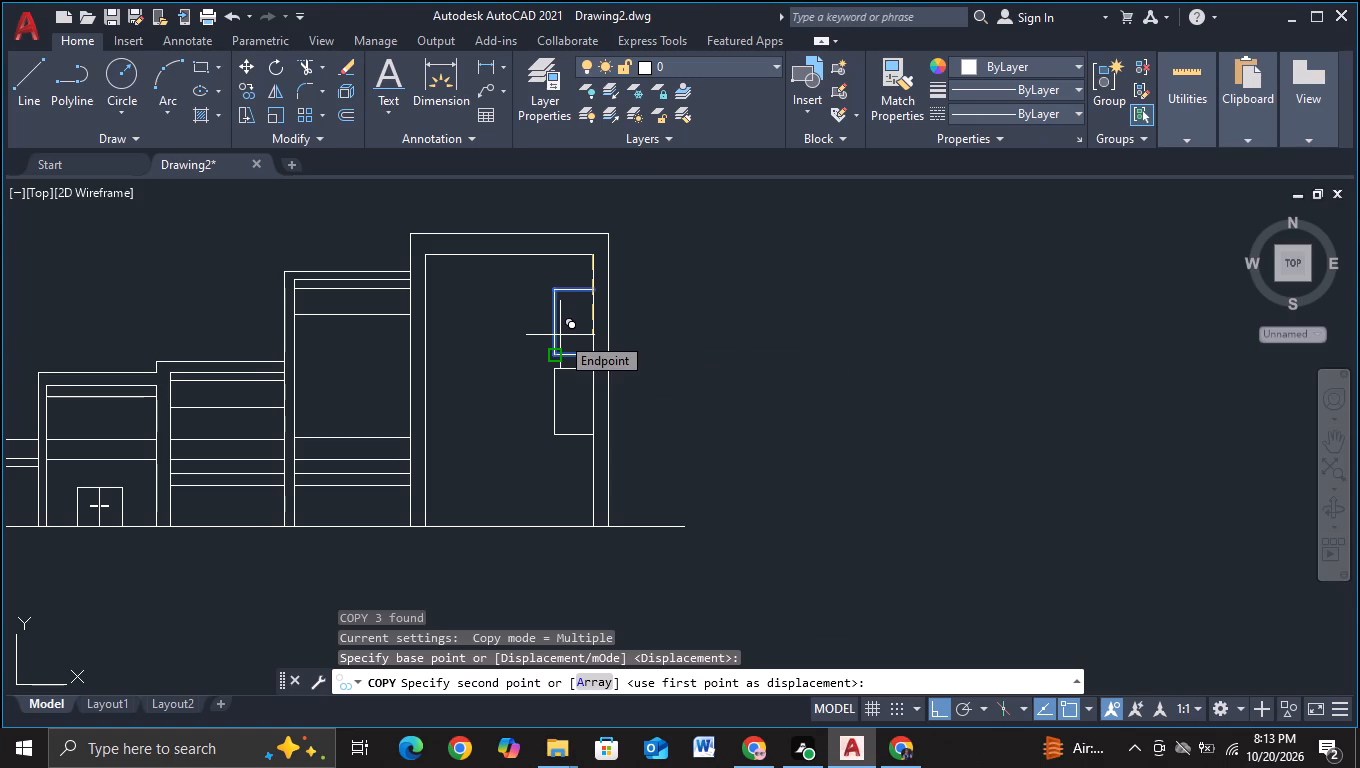
{"action": "key", "text": "F3"}
{"action": "scroll", "coordinate": [560, 335], "scroll_direction": "up", "scroll_amount": 1}
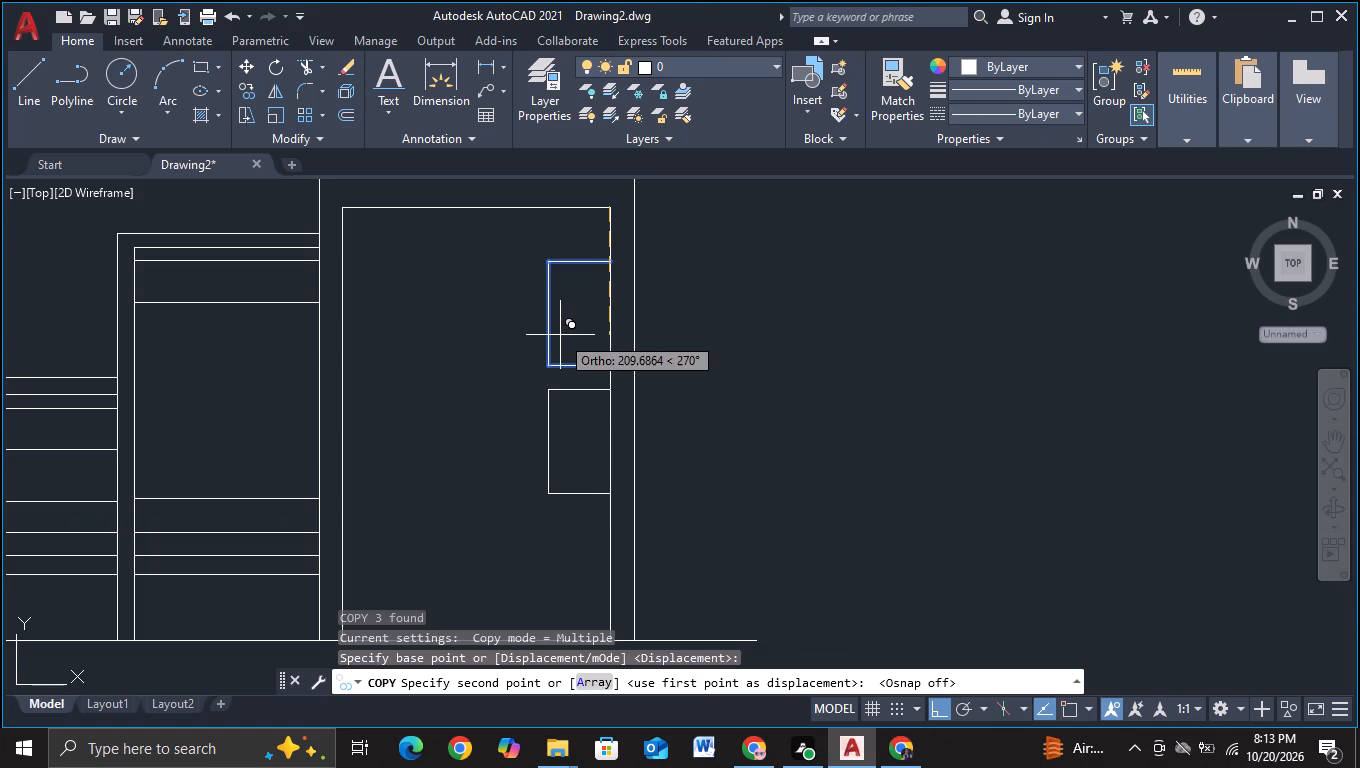
{"action": "left_click", "coordinate": [560, 335]}
{"action": "middle_click_drag", "start_coordinate": [545, 425], "coordinate": [538, 371]}
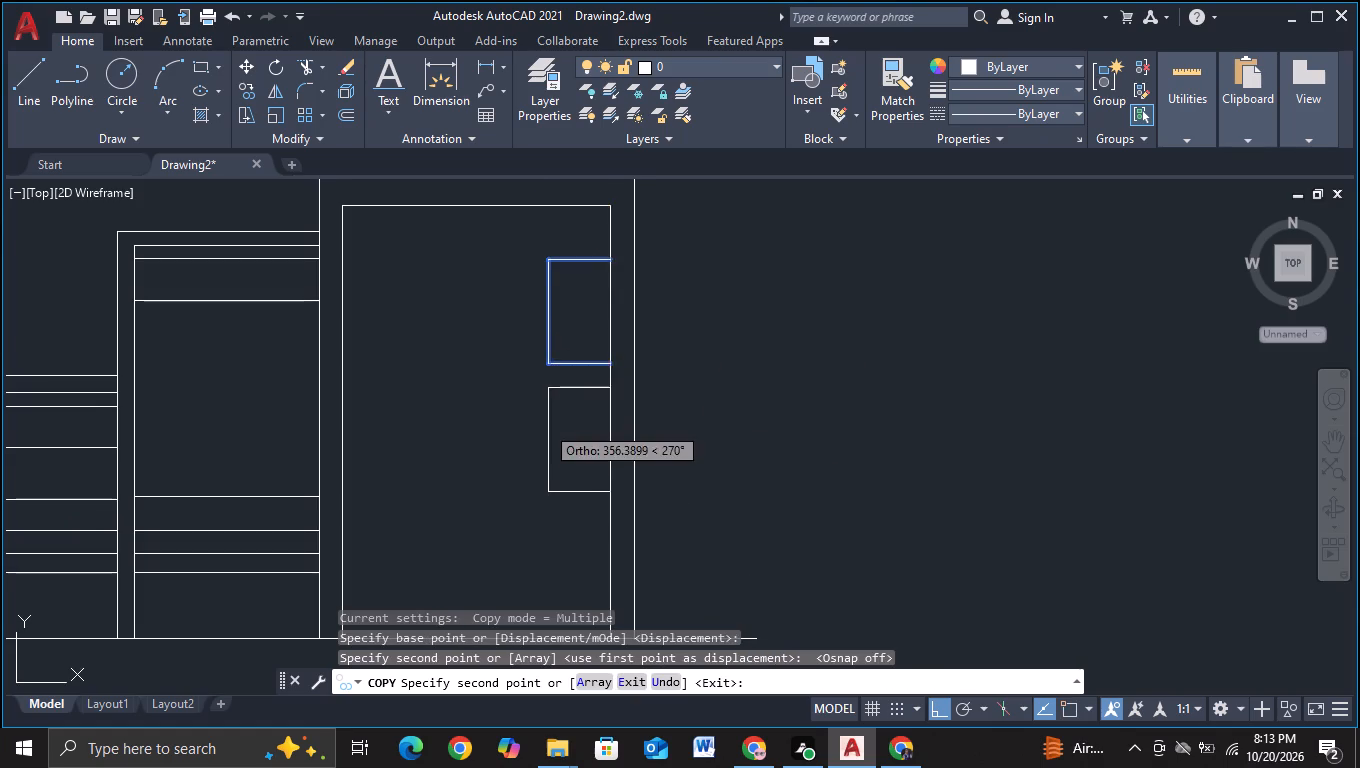
{"action": "middle_click_drag", "start_coordinate": [538, 371], "coordinate": [537, 313]}
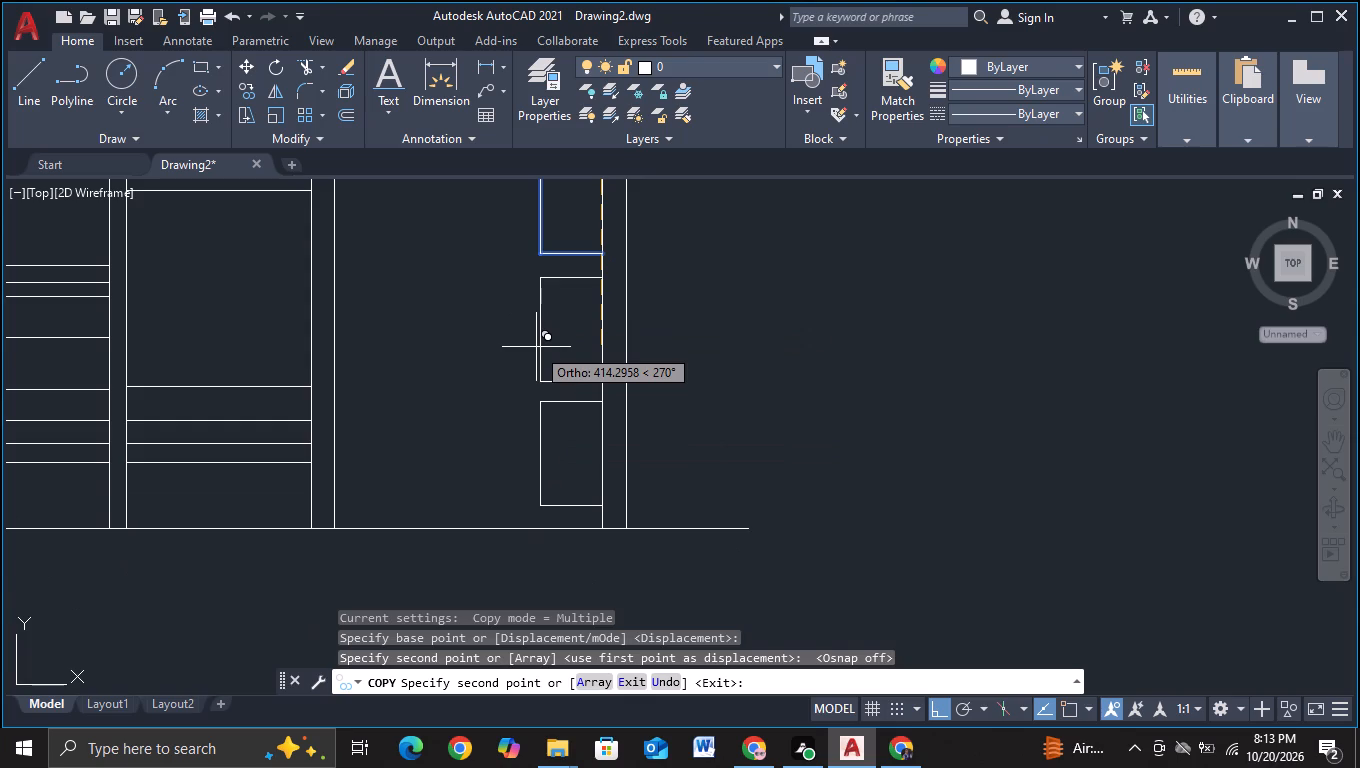
{"action": "left_click", "coordinate": [536, 345]}
{"action": "key", "text": "Escape"}
Turn object snap on and draw a horizontal line about 190 units long to the right from the tallest frame's inner top-right corner.
{"action": "scroll", "coordinate": [675, 348], "scroll_direction": "down", "scroll_amount": 1}
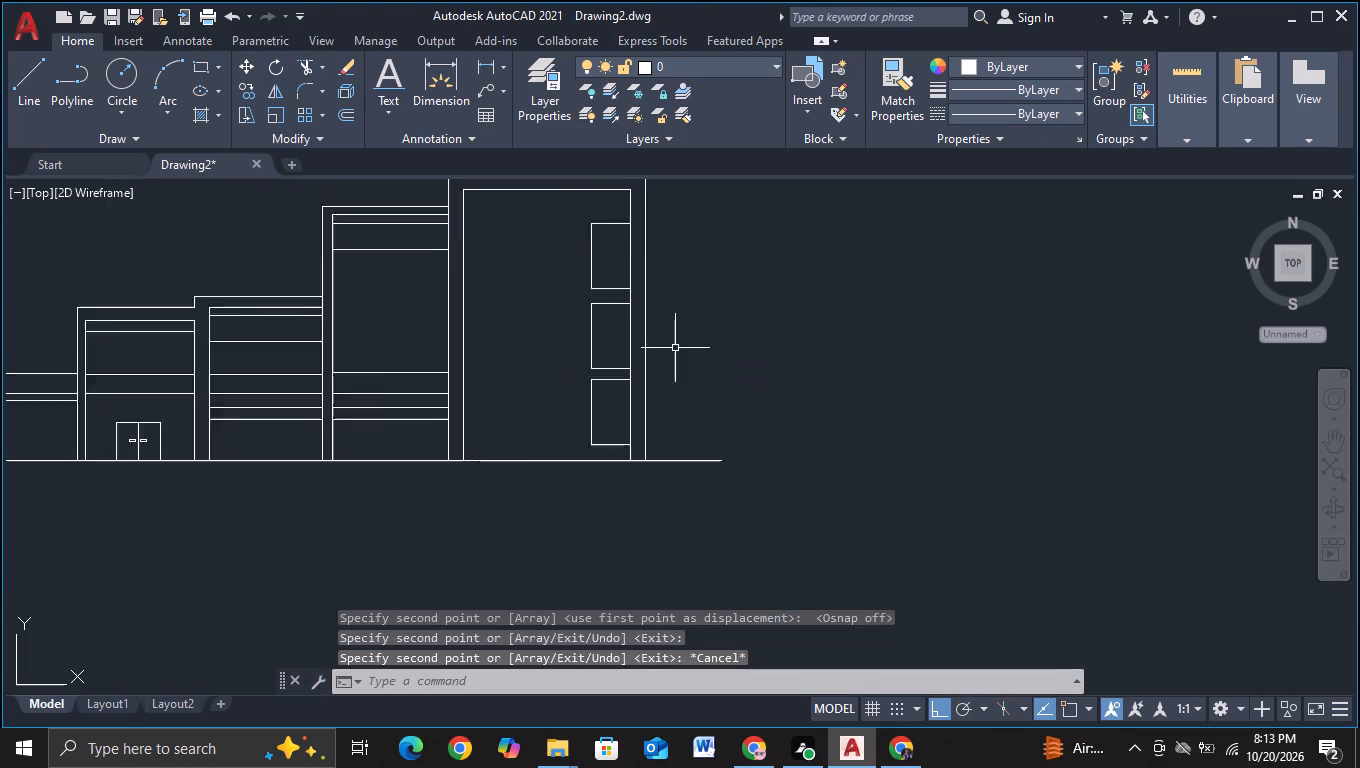
{"action": "scroll", "coordinate": [675, 348], "scroll_direction": "down", "scroll_amount": 1}
{"action": "middle_click_drag", "start_coordinate": [713, 392], "coordinate": [615, 387]}
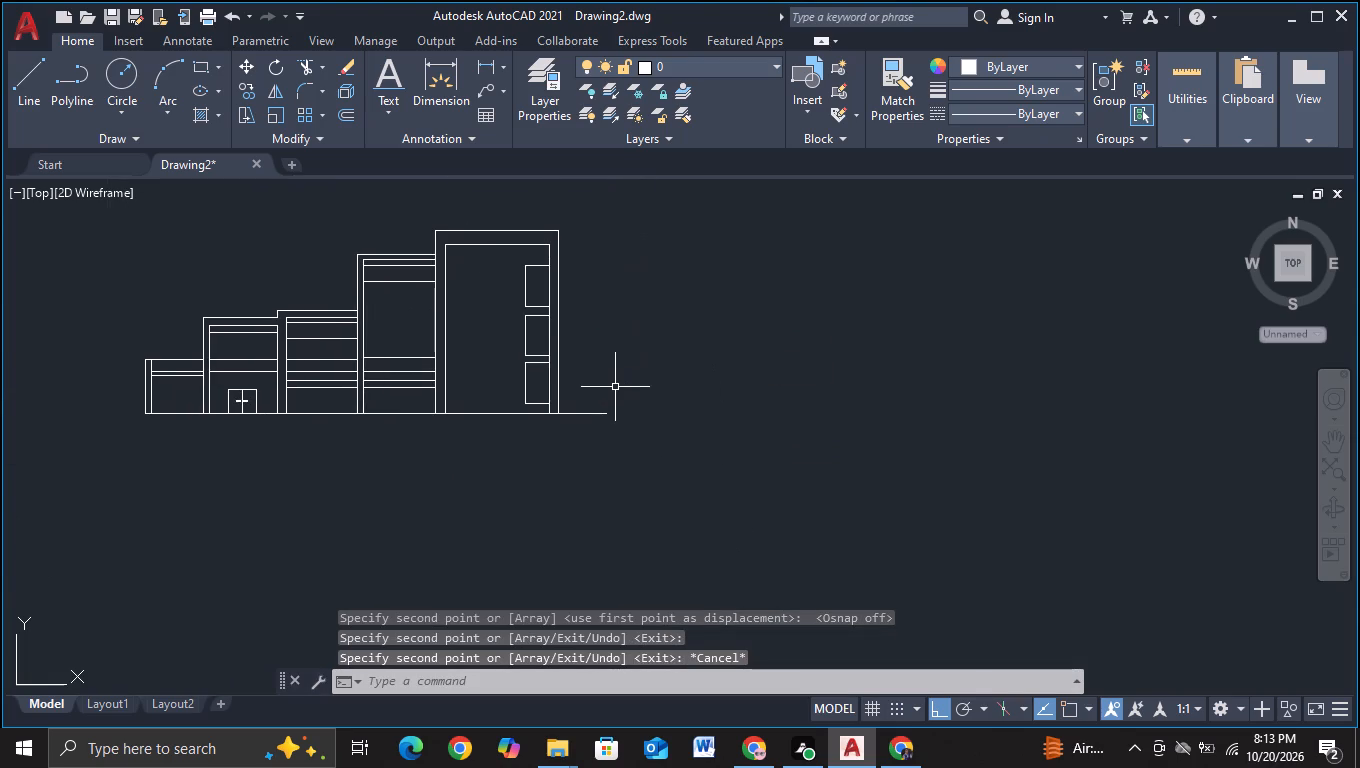
{"action": "middle_click_drag", "start_coordinate": [613, 373], "coordinate": [565, 387]}
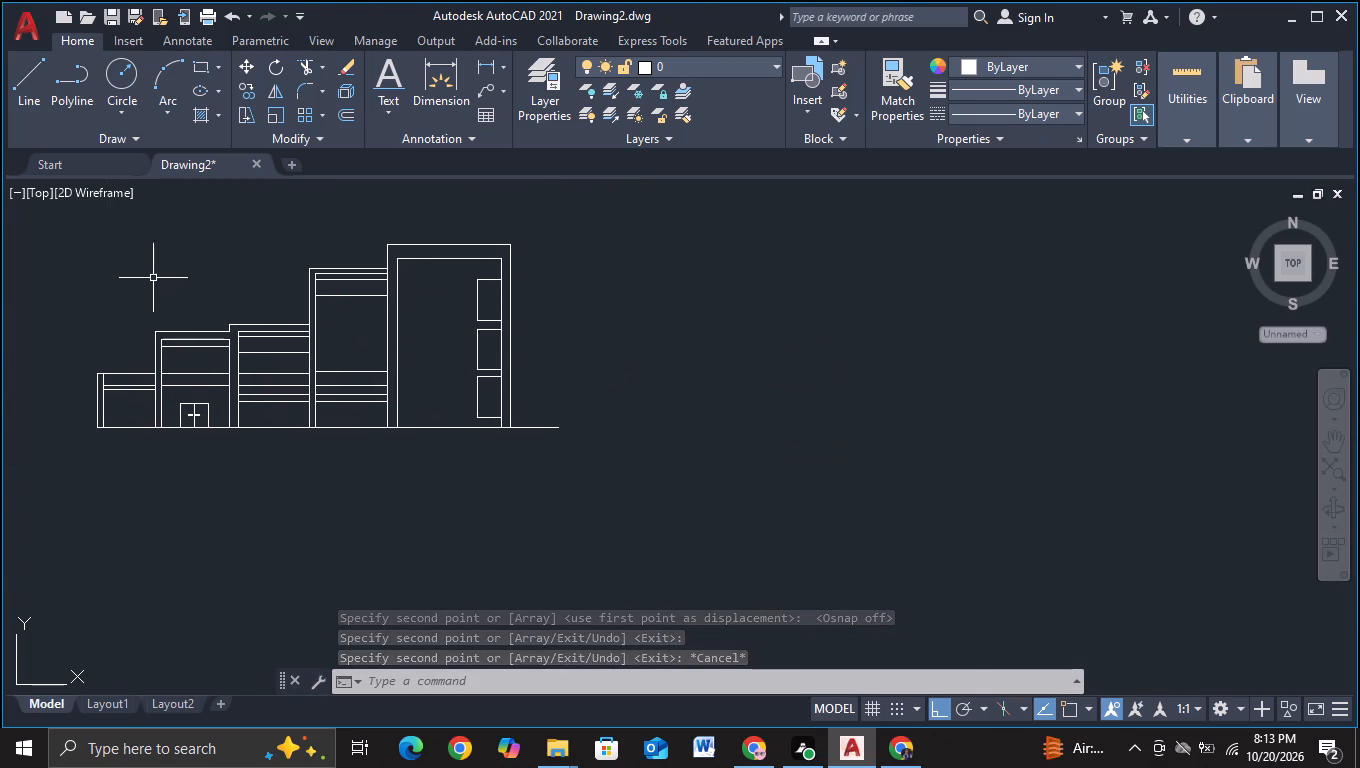
{"action": "left_click", "coordinate": [31, 82]}
{"action": "scroll", "coordinate": [781, 353], "scroll_direction": "up", "scroll_amount": 2}
{"action": "middle_click_drag", "start_coordinate": [505, 291], "coordinate": [873, 470]}
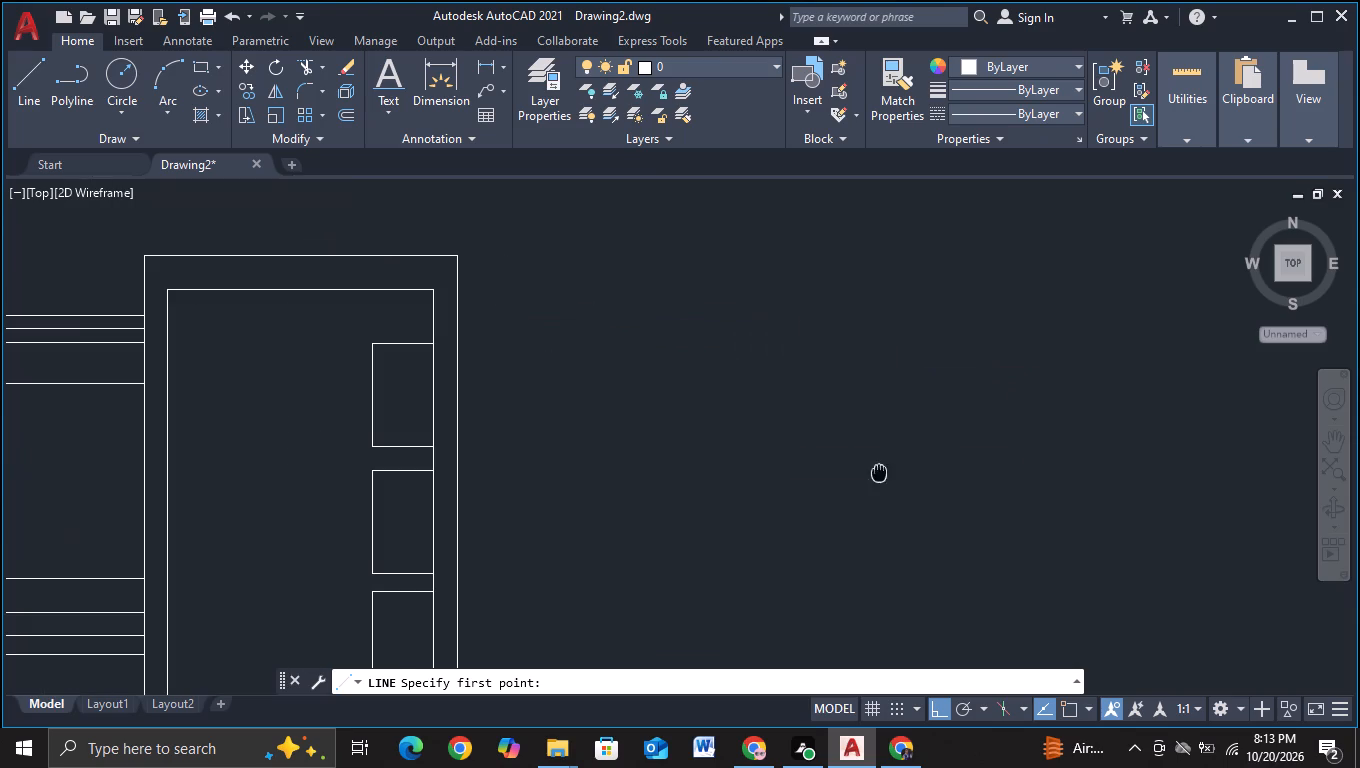
{"action": "key", "text": "F3"}
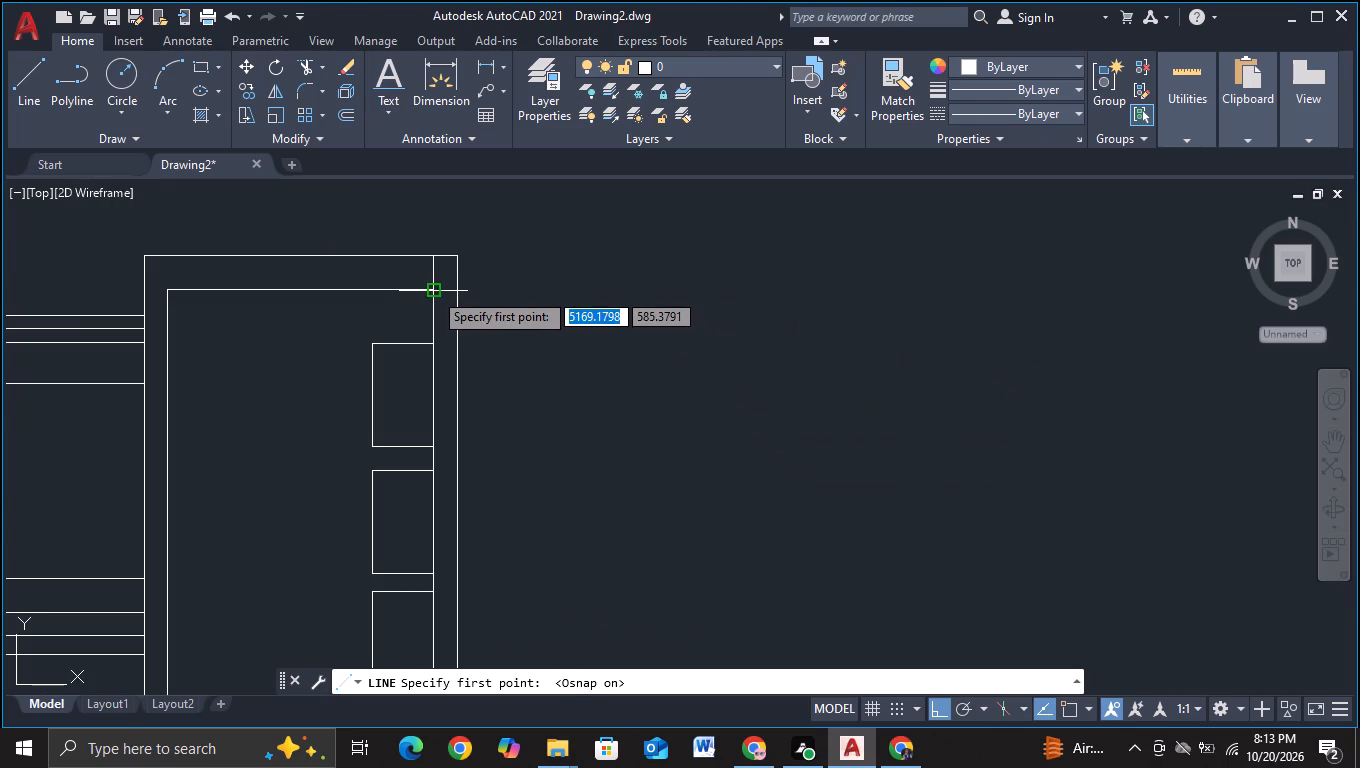
{"action": "left_click", "coordinate": [433, 291]}
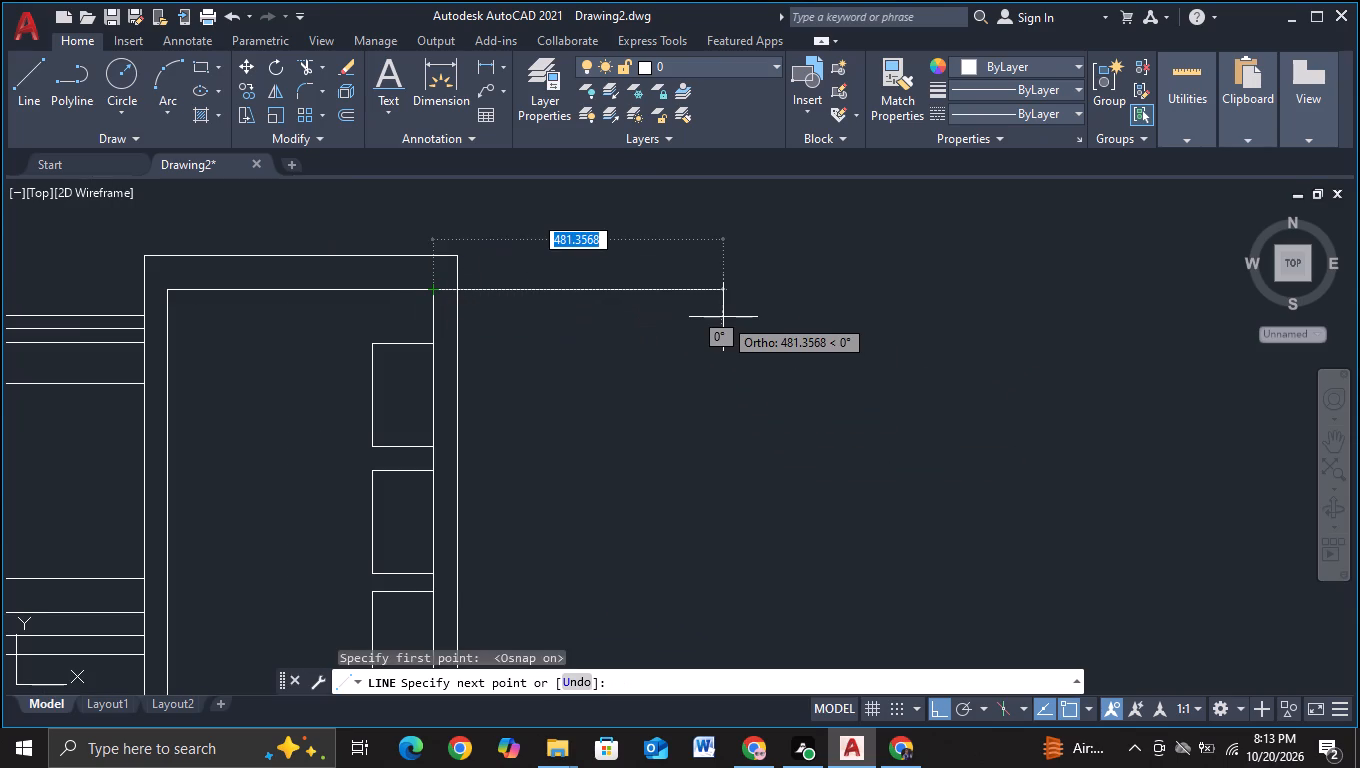
{"action": "left_click", "coordinate": [547, 294]}
{"action": "key", "text": "Escape"}
Draw a longer horizontal line just below it, starting inside the tallest frame and extending right past its outer edge.
{"action": "left_click", "coordinate": [36, 95]}
{"action": "scroll", "coordinate": [570, 343], "scroll_direction": "up", "scroll_amount": 1}
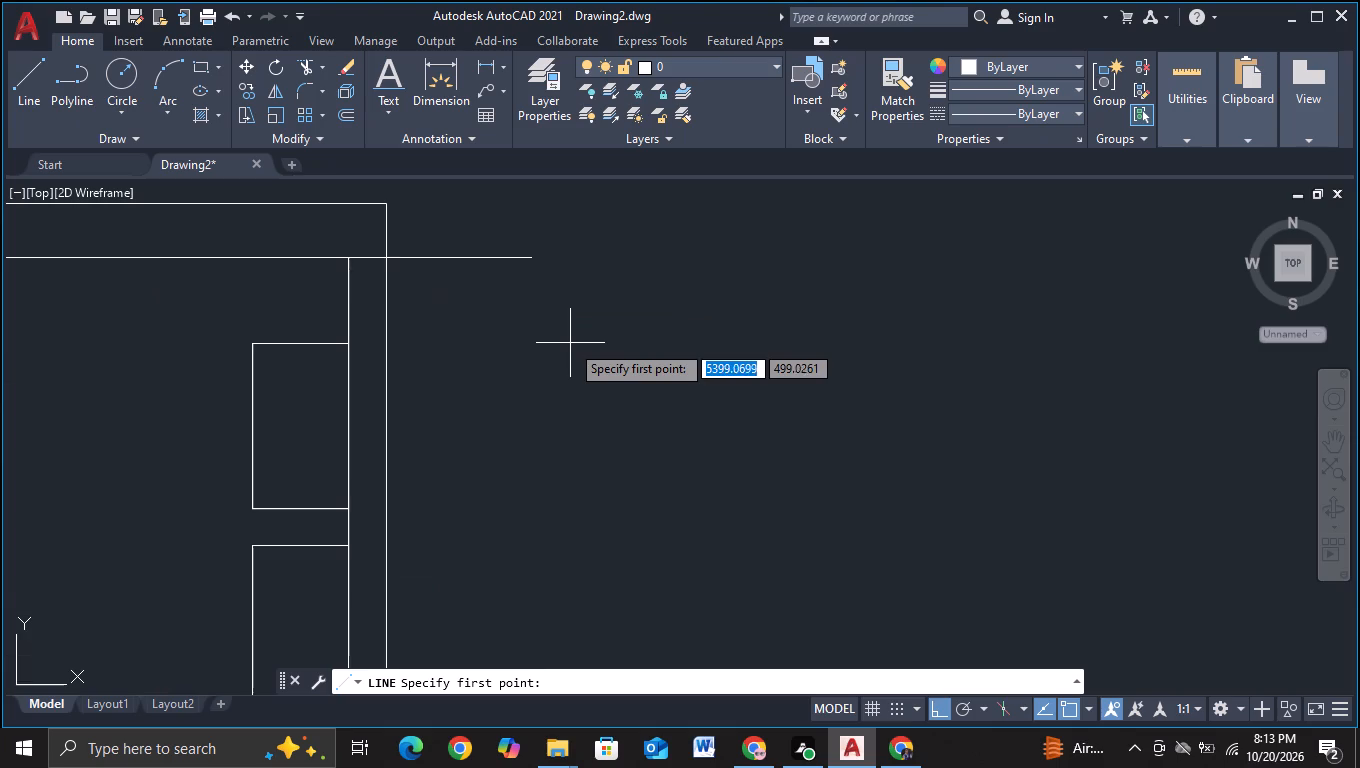
{"action": "left_click", "coordinate": [314, 300]}
{"action": "left_click", "coordinate": [707, 327]}
{"action": "key", "text": "Escape"}
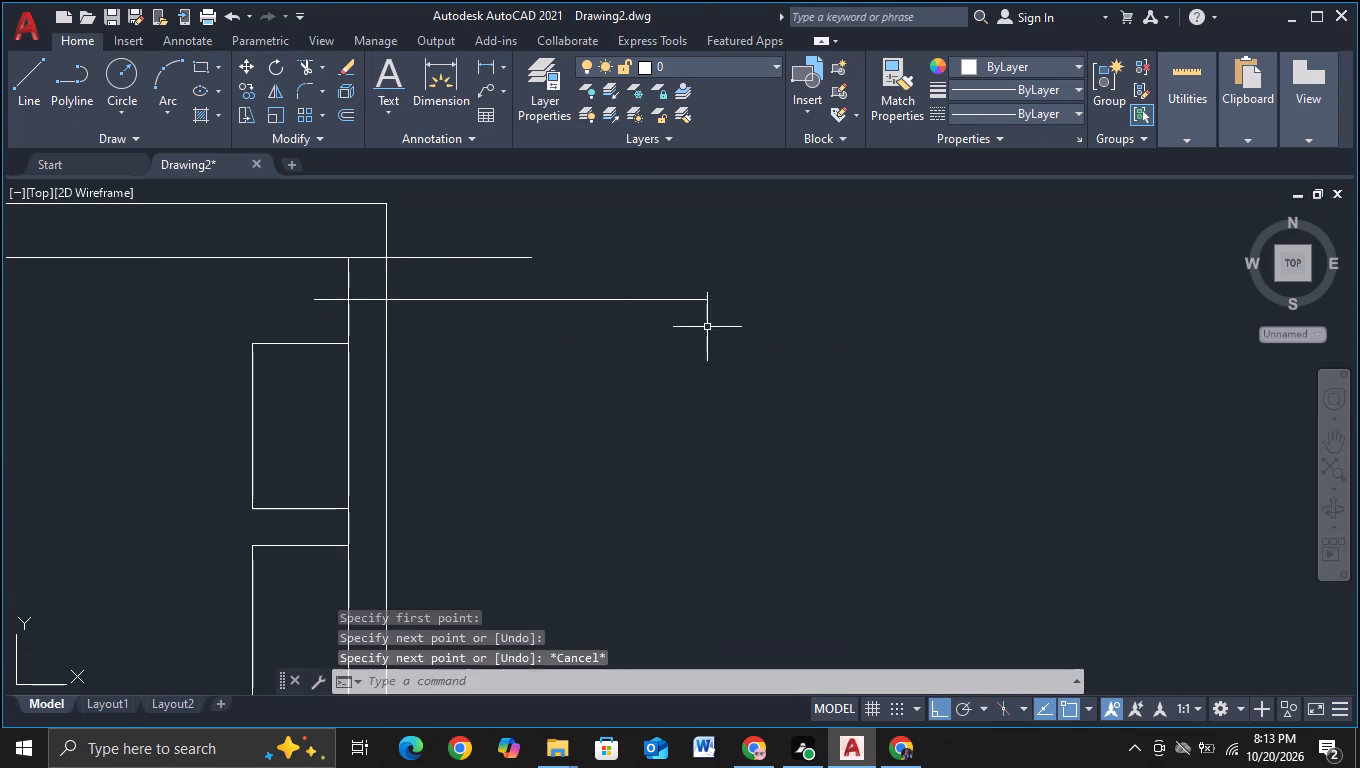
Trim both horizontal lines back to the tallest frame's outer right edge, removing the portions inside the frame.
{"action": "left_click", "coordinate": [303, 61]}
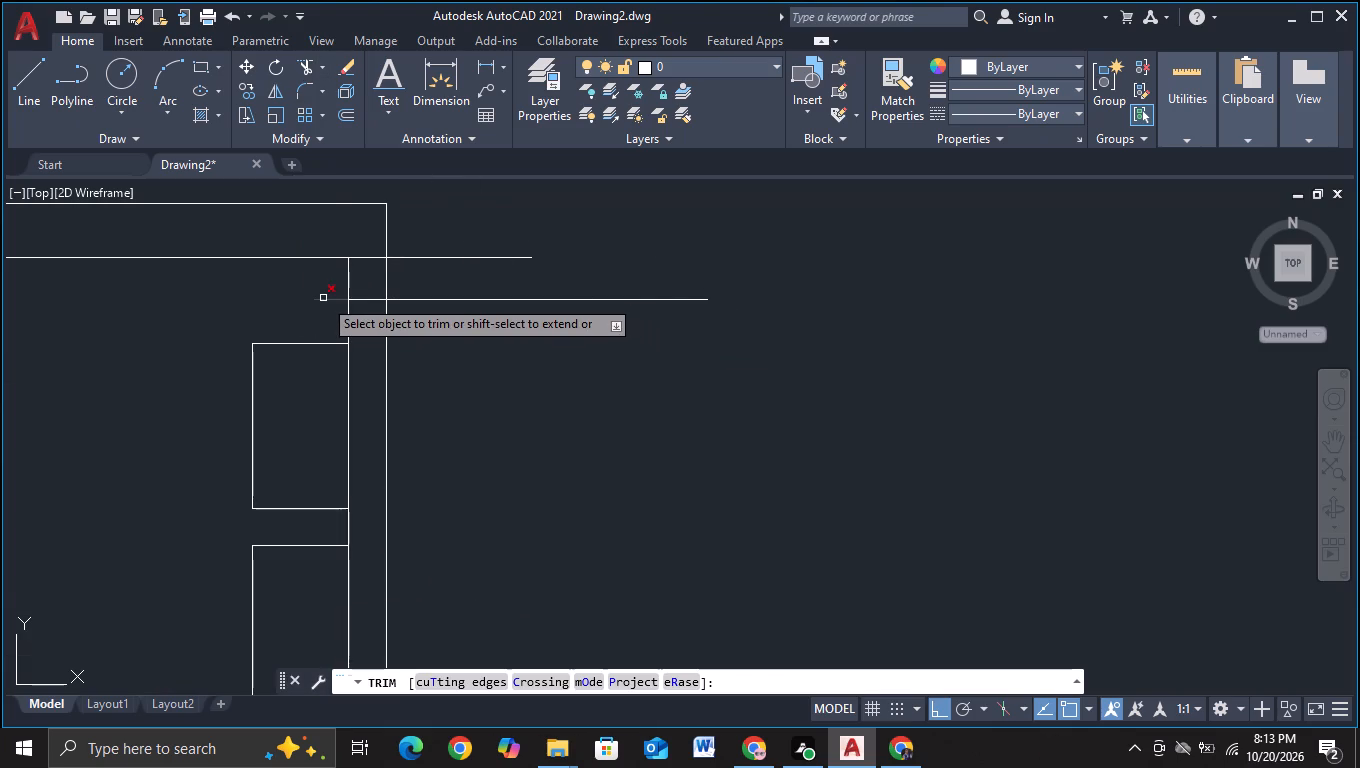
{"action": "left_click", "coordinate": [323, 298]}
{"action": "left_click_drag", "start_coordinate": [374, 241], "coordinate": [373, 321]}
{"action": "scroll", "coordinate": [514, 333], "scroll_direction": "down", "scroll_amount": 1}
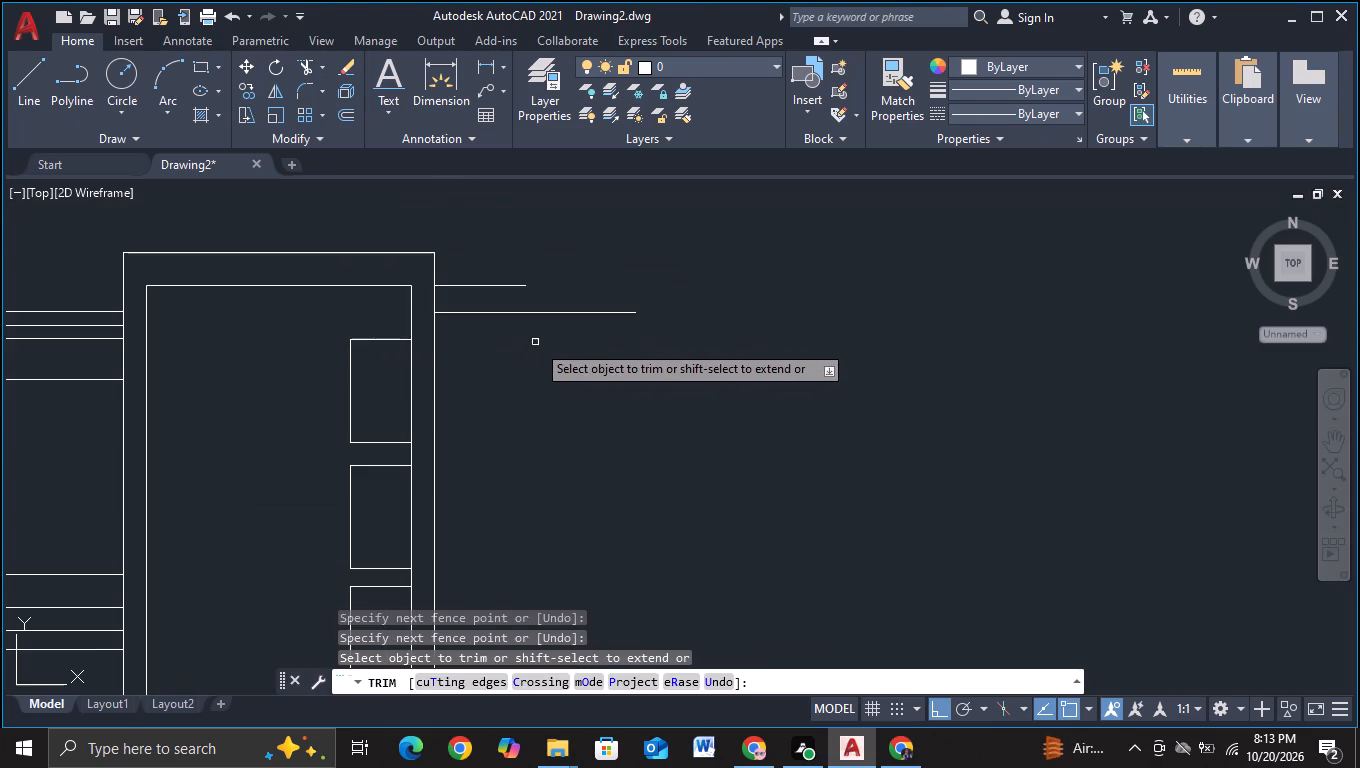
{"action": "middle_click_drag", "start_coordinate": [559, 369], "coordinate": [559, 331]}
{"action": "key", "text": "Escape"}
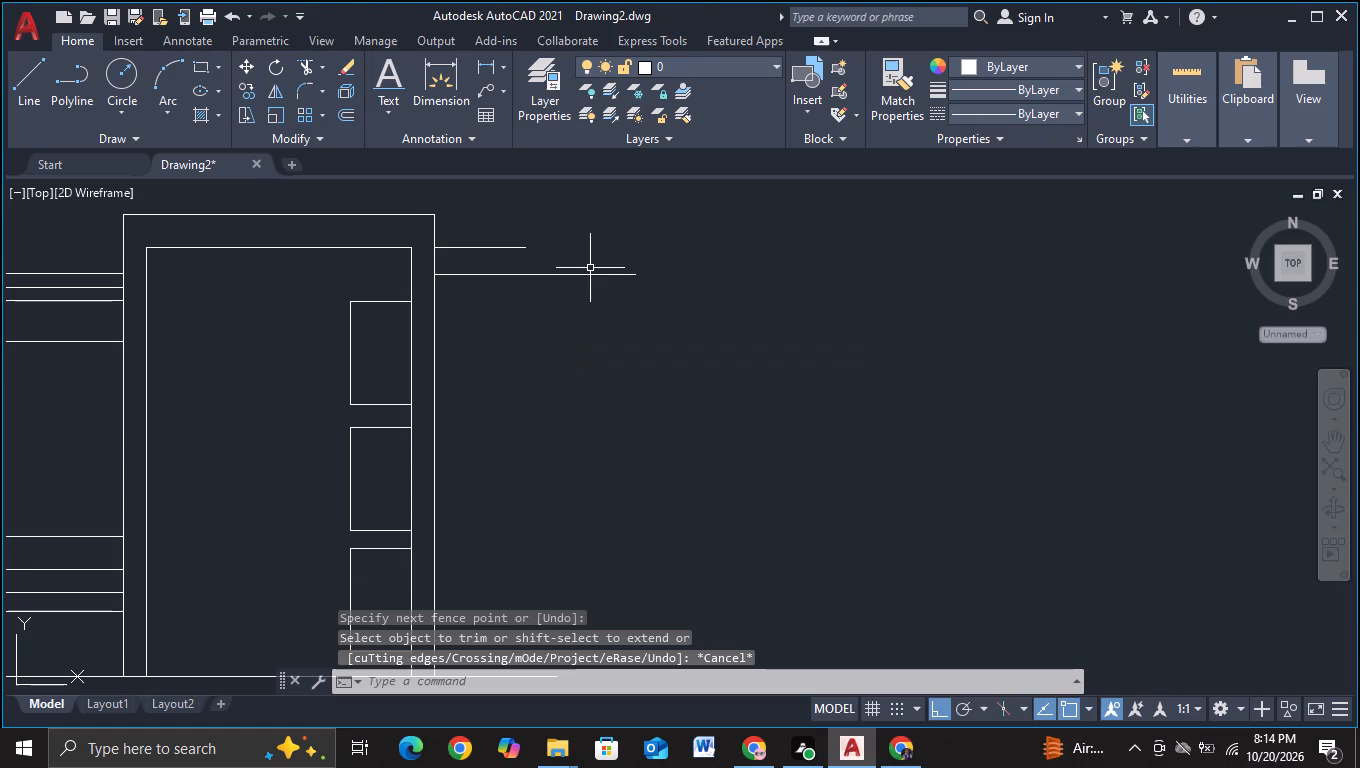
Close the projection with a vertical line down from the upper line's right end, and trim the overhanging ends to form a rectangle.
{"action": "left_click", "coordinate": [21, 101]}
{"action": "left_click", "coordinate": [532, 253]}
{"action": "left_click", "coordinate": [532, 356]}
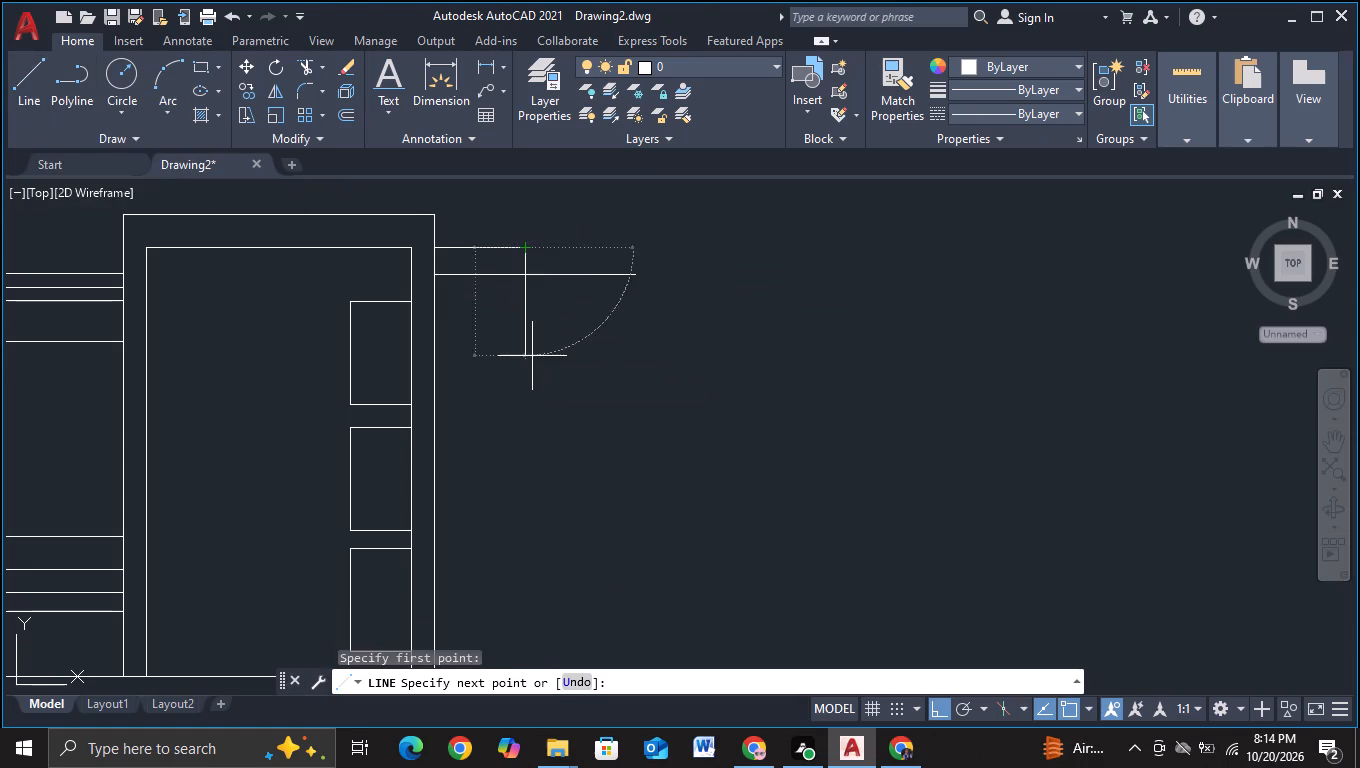
{"action": "key", "text": "Escape"}
{"action": "left_click", "coordinate": [297, 71]}
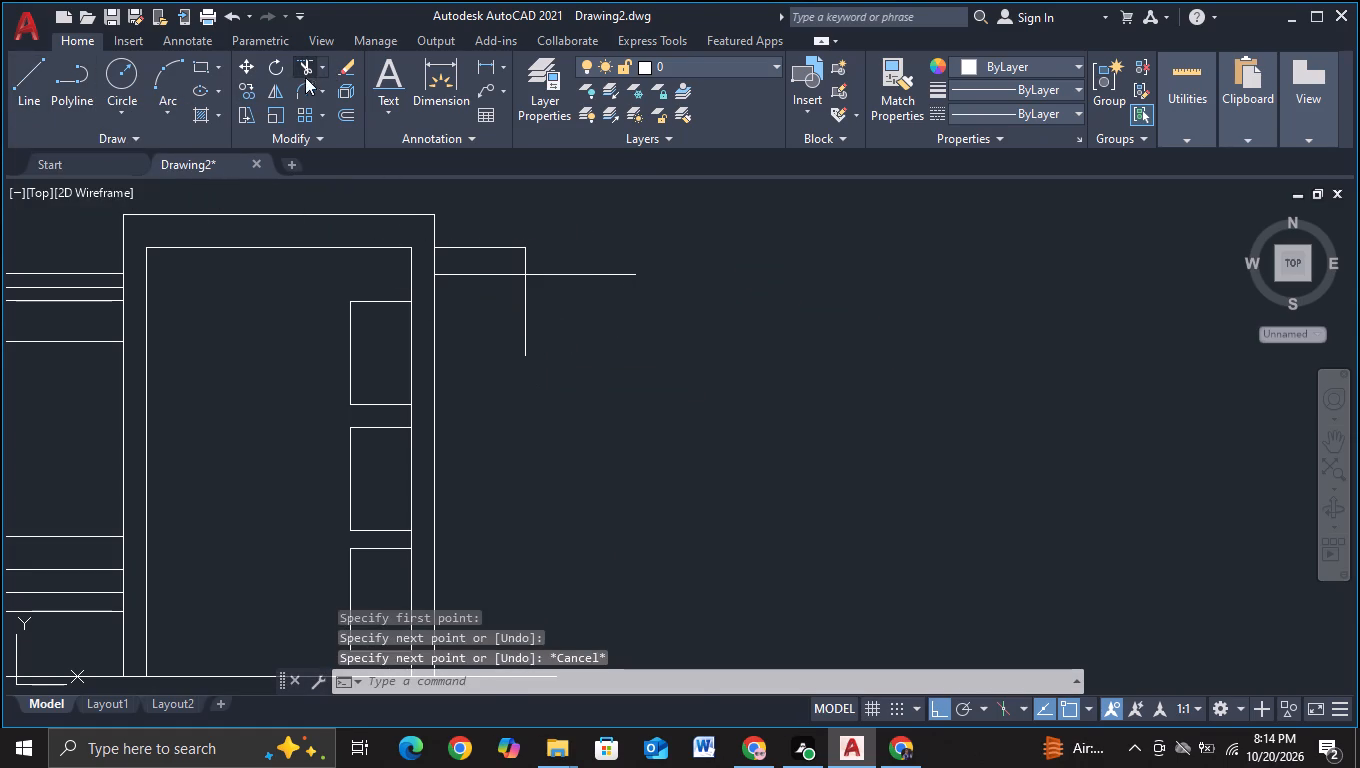
{"action": "left_click_drag", "start_coordinate": [494, 320], "coordinate": [584, 253]}
{"action": "scroll", "coordinate": [621, 340], "scroll_direction": "down", "scroll_amount": 1}
{"action": "middle_click_drag", "start_coordinate": [624, 350], "coordinate": [607, 307]}
{"action": "key", "text": "Escape"}
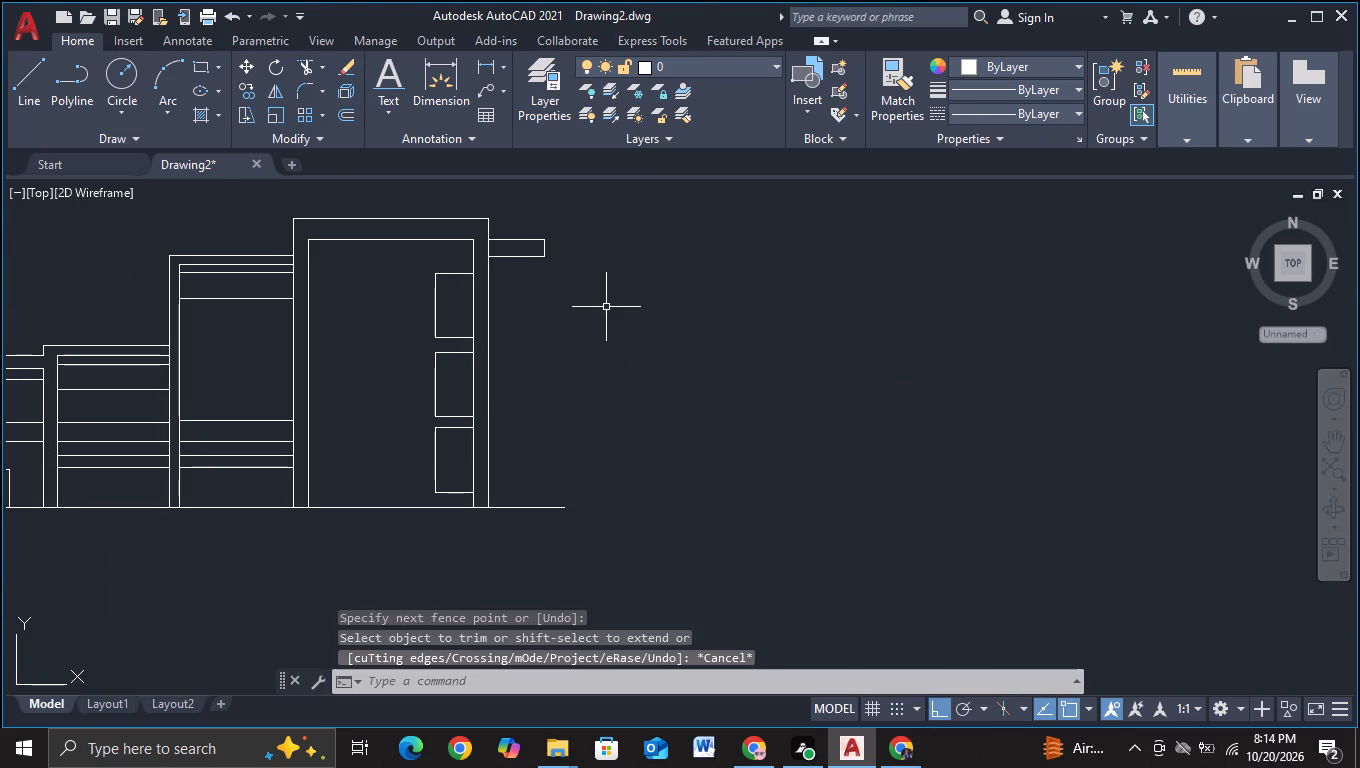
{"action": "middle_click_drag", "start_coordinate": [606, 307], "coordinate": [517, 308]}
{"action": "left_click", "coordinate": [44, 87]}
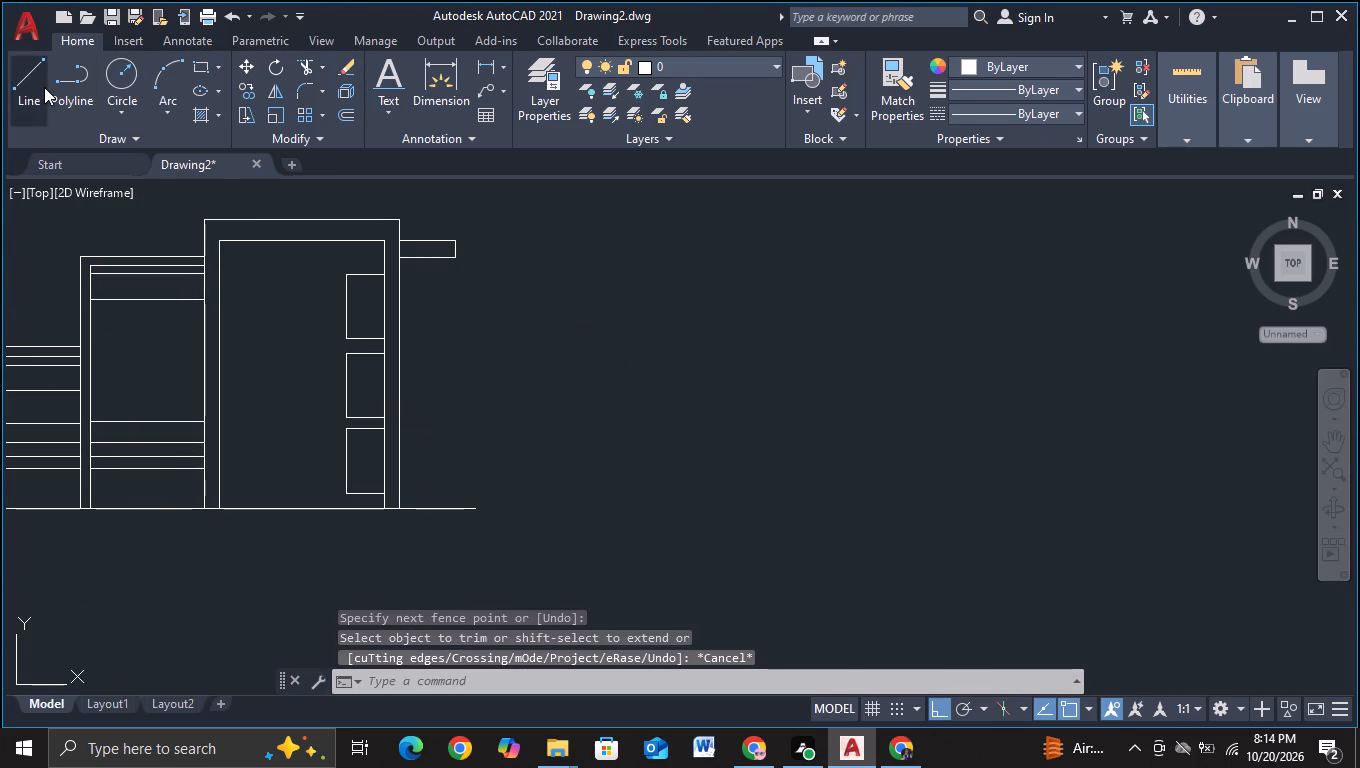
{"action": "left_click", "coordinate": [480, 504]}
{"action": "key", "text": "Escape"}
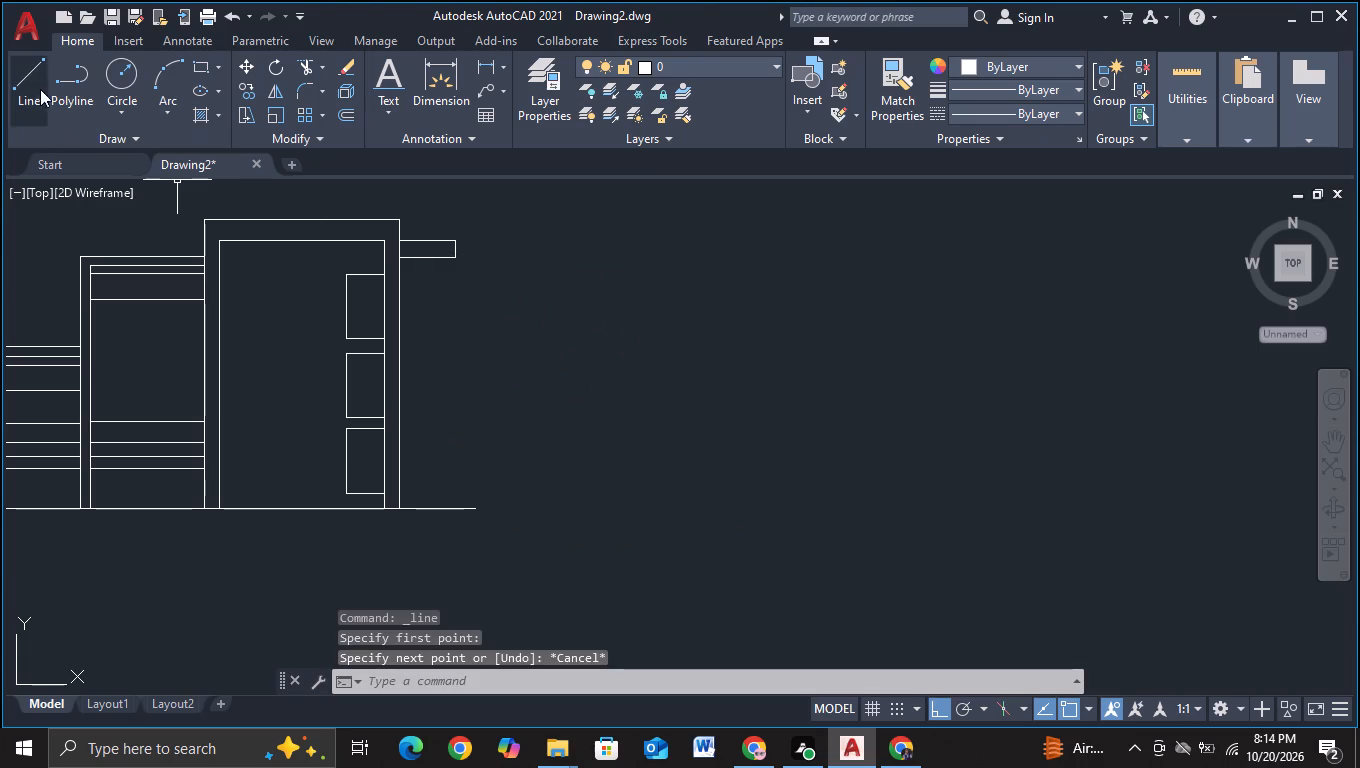
Draw a vertical line from the projecting canopy's lower right corner down past the ground line.
{"action": "left_click", "coordinate": [34, 82]}
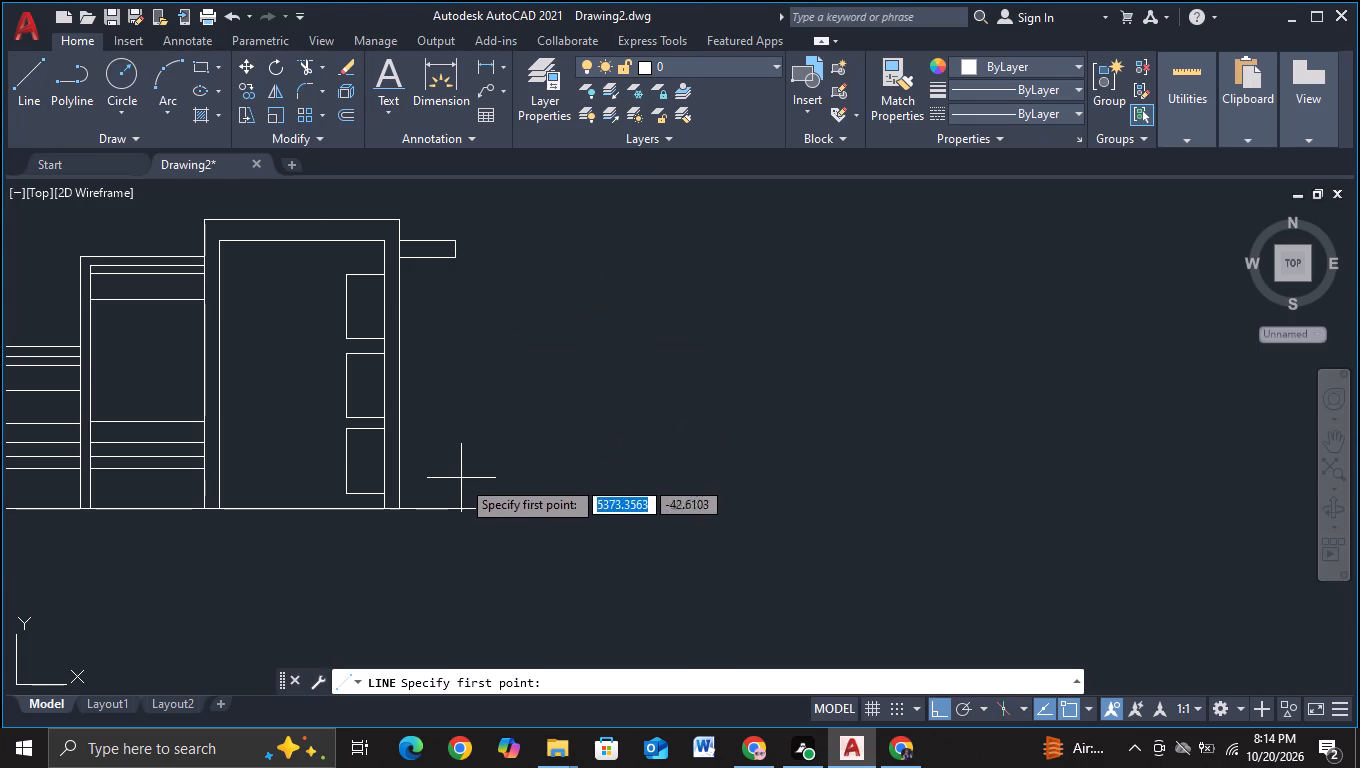
{"action": "left_click", "coordinate": [455, 260]}
{"action": "left_click", "coordinate": [459, 573]}
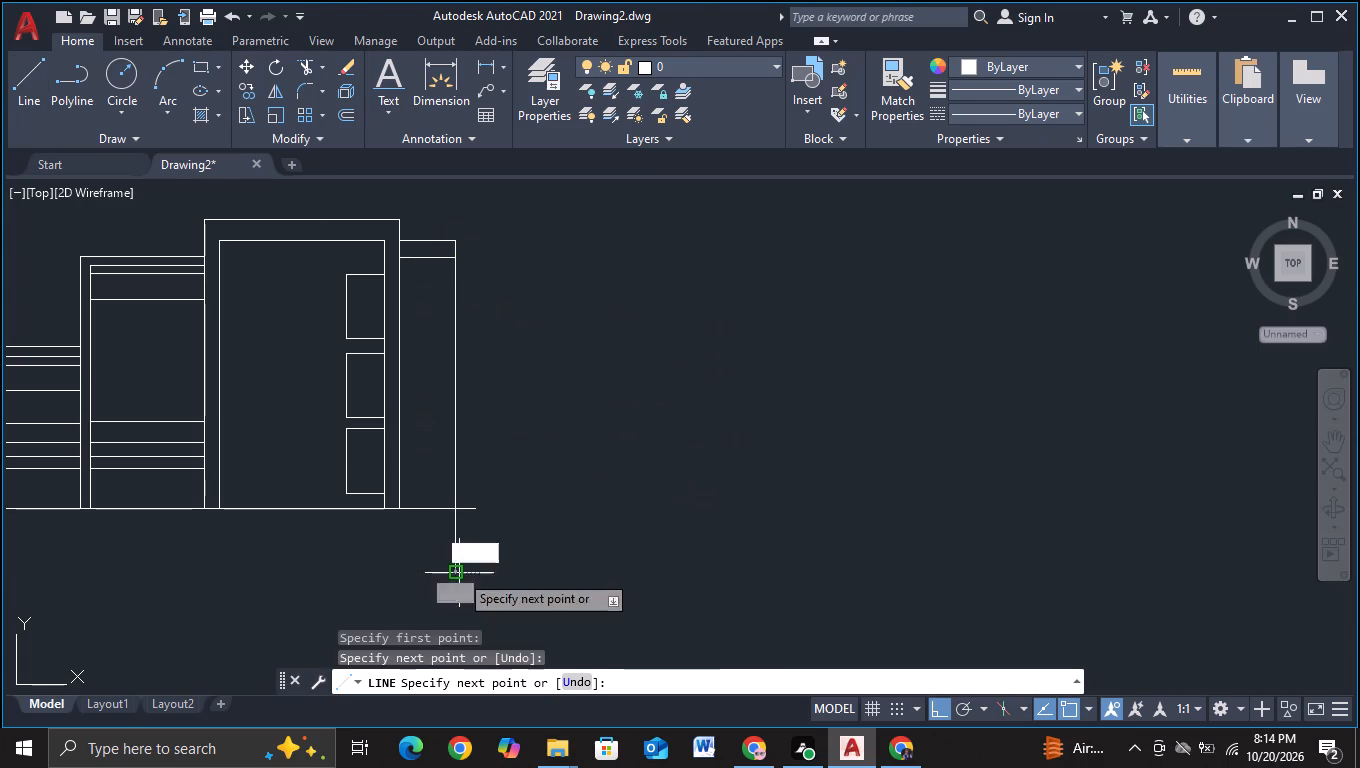
{"action": "key", "text": "Escape"}
Extend the ground line far to the right with a horizontal line starting near its current right end.
{"action": "left_click", "coordinate": [22, 89]}
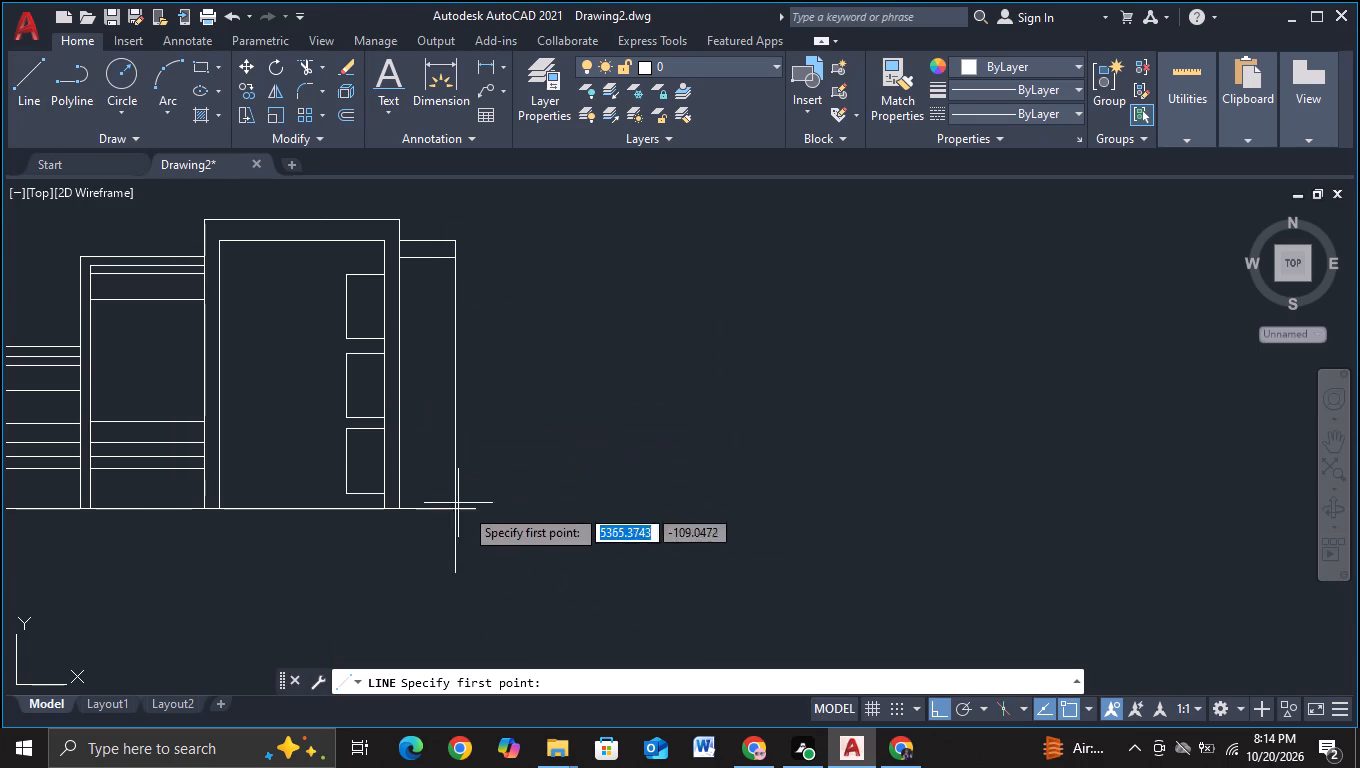
{"action": "left_click", "coordinate": [466, 499]}
{"action": "middle_click_drag", "start_coordinate": [877, 464], "coordinate": [231, 468]}
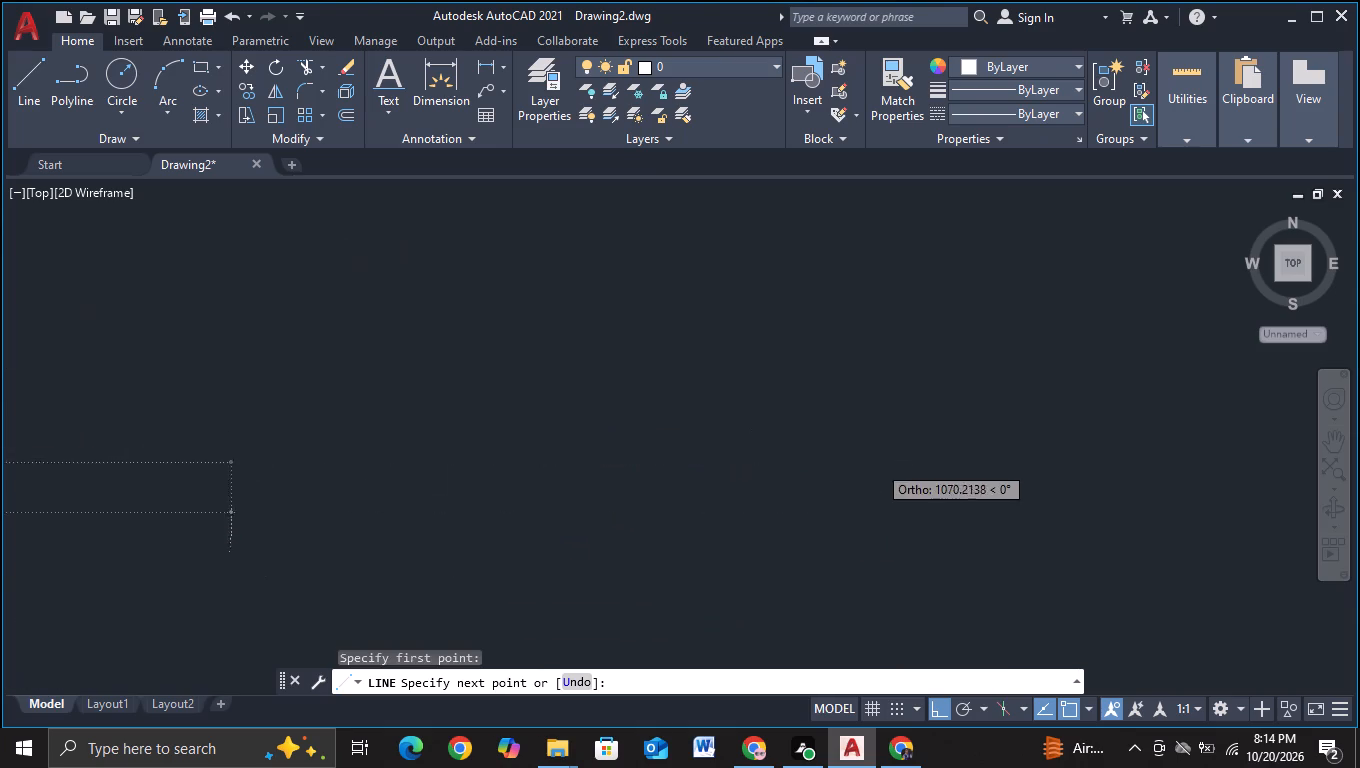
{"action": "left_click", "coordinate": [861, 496]}
{"action": "key", "text": "Escape"}
Trim away the part of the canopy's vertical line that hangs below the ground line.
{"action": "middle_click_drag", "start_coordinate": [636, 458], "coordinate": [1130, 387]}
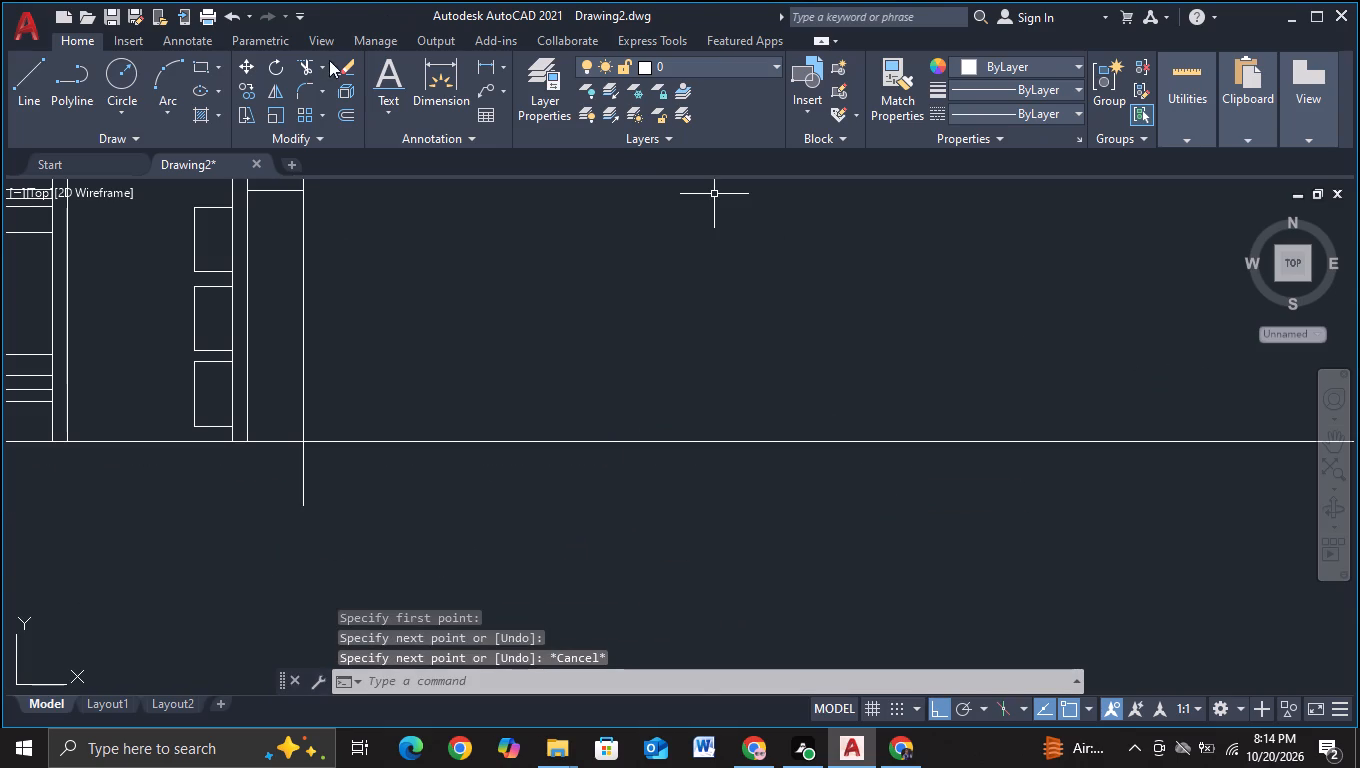
{"action": "left_click", "coordinate": [297, 63]}
{"action": "left_click_drag", "start_coordinate": [254, 458], "coordinate": [377, 475]}
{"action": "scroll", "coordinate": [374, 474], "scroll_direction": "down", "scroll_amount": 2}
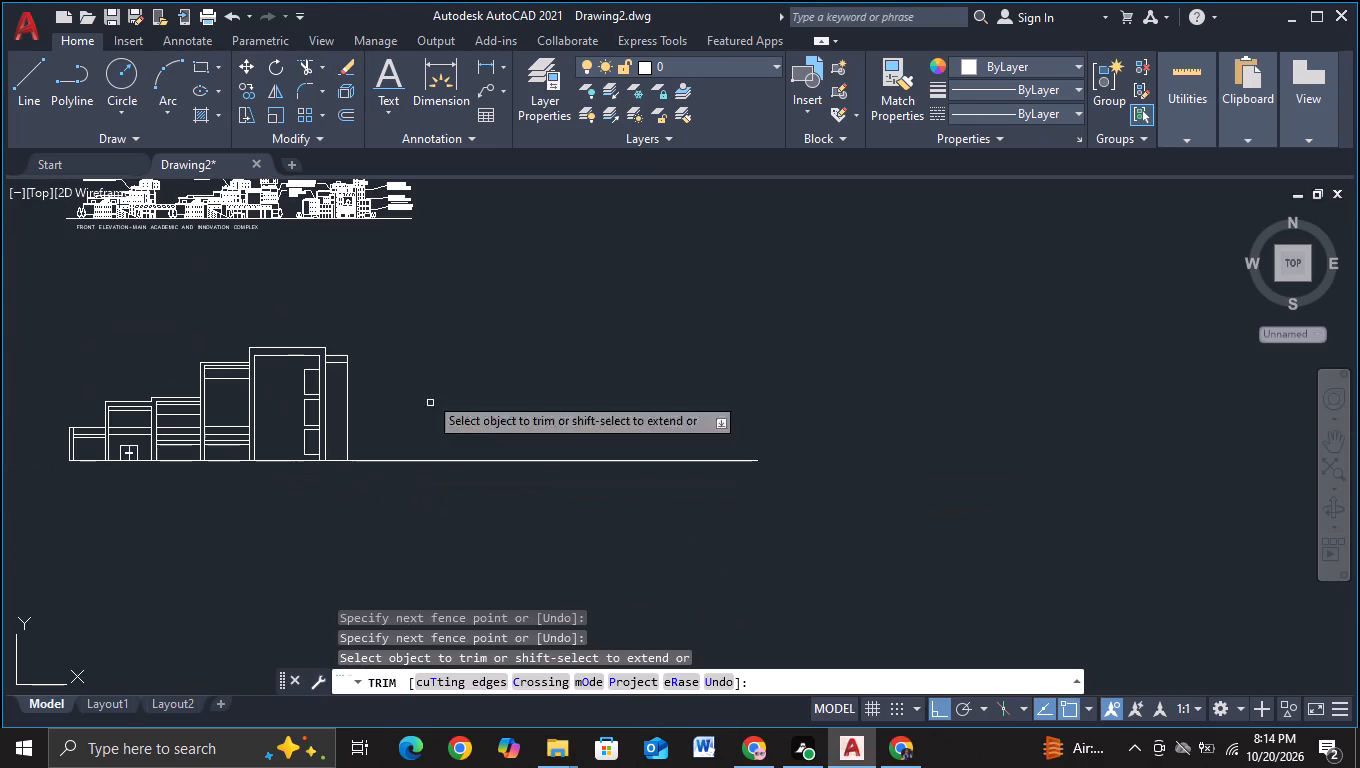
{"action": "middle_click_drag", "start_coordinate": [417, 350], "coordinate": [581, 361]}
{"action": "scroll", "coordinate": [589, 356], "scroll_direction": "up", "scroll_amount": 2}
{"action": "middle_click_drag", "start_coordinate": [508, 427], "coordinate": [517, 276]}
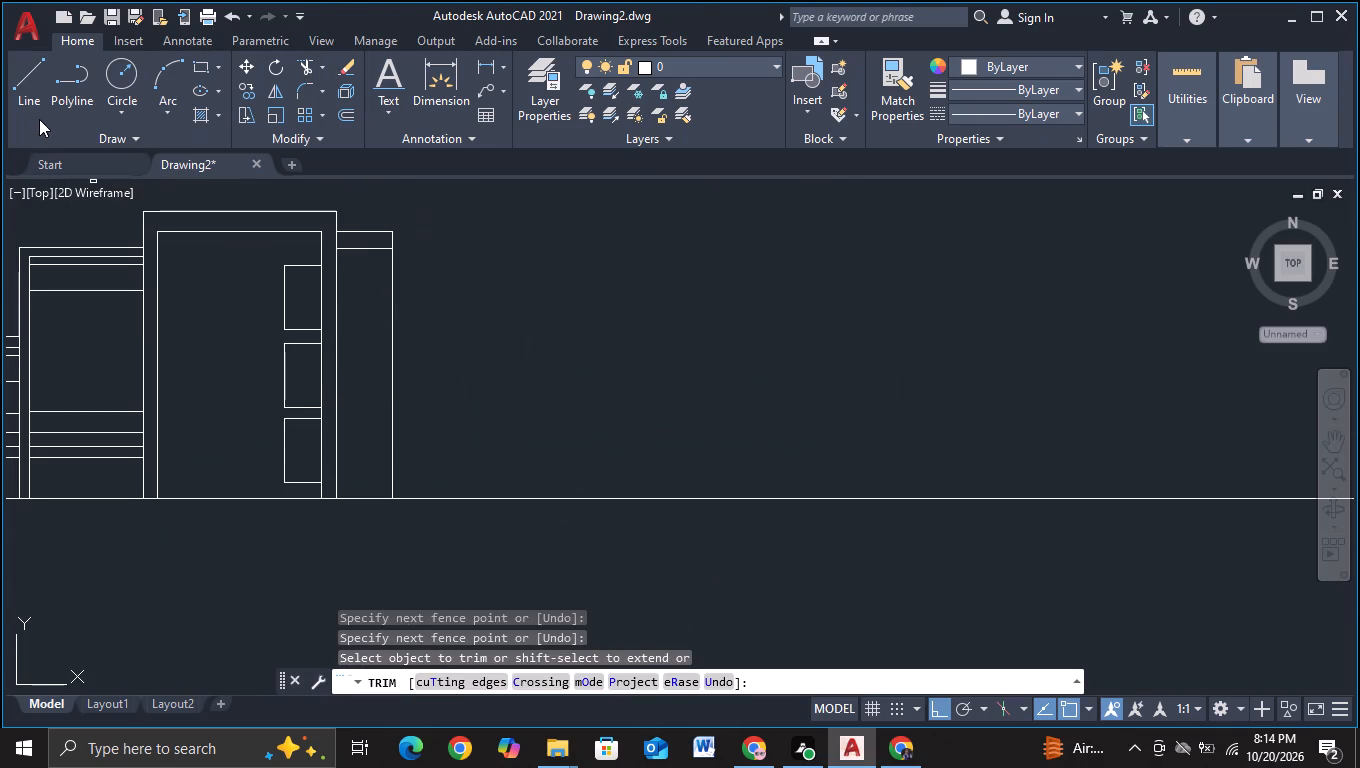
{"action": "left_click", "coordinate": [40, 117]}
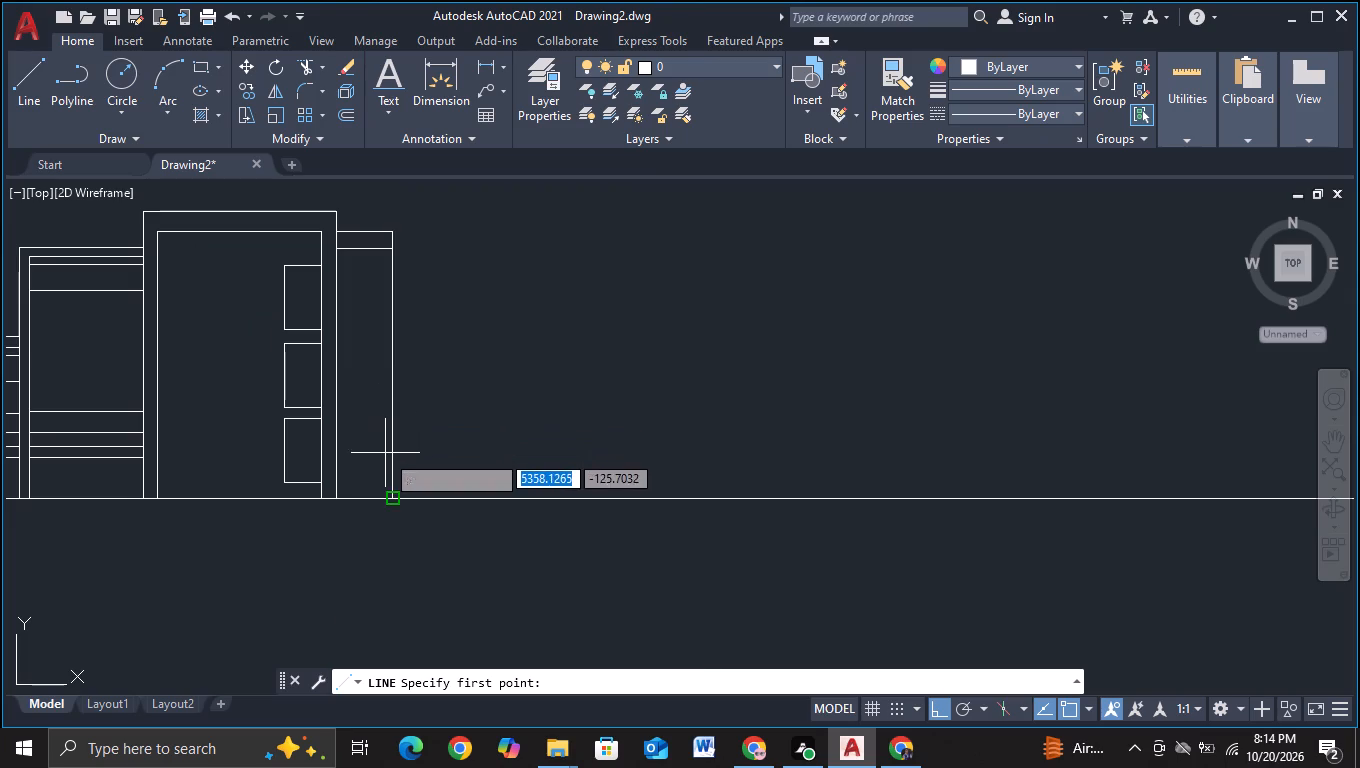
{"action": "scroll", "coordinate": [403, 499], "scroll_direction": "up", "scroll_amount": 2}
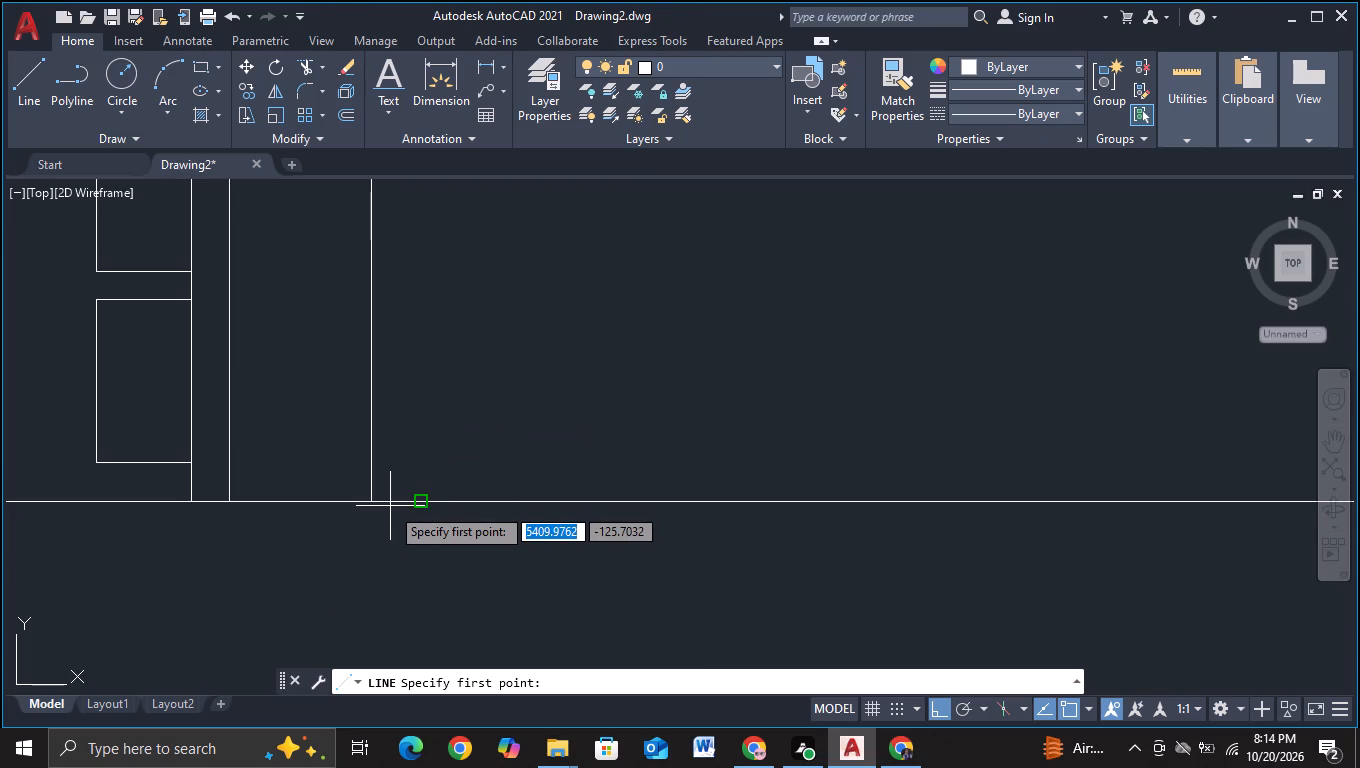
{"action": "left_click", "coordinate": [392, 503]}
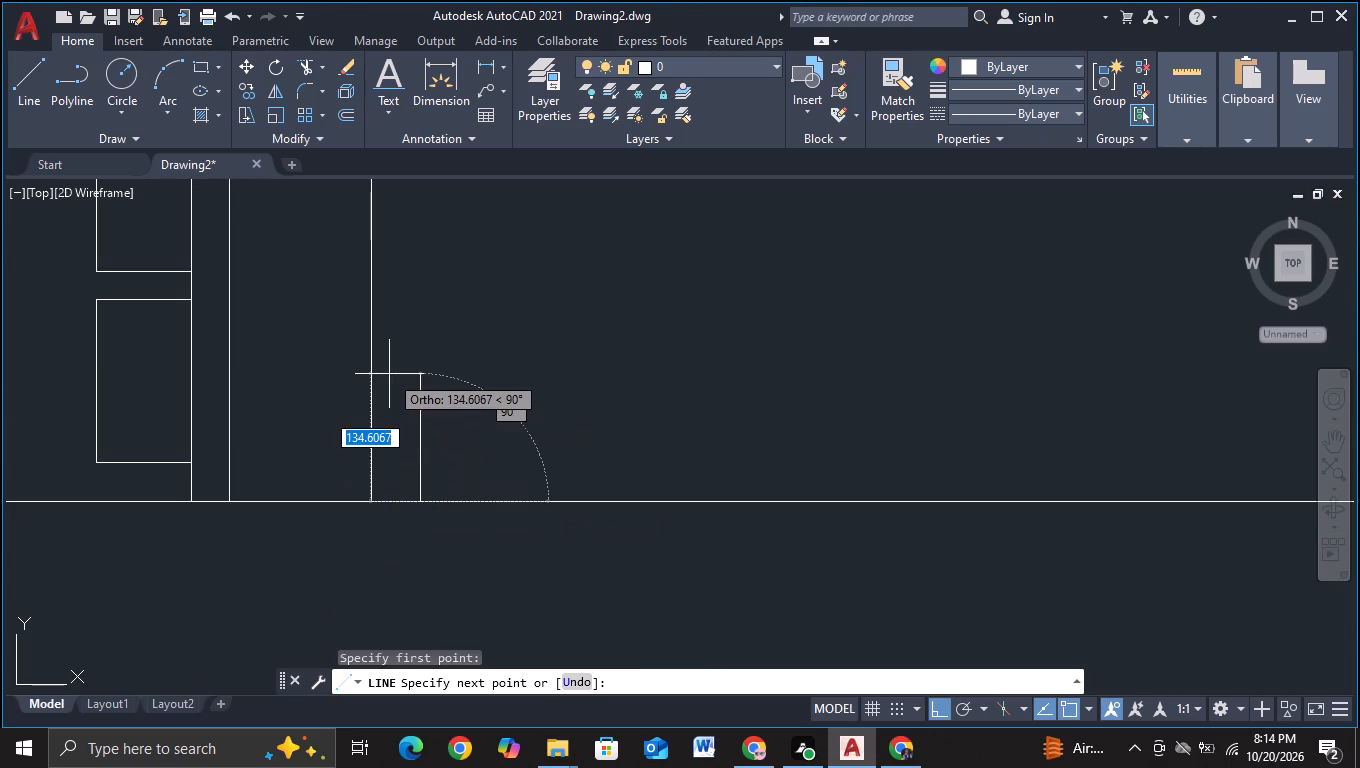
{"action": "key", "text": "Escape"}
Turn object snap off and try to start a vertical line on the ground line just outside the canopy's vertical line.
{"action": "left_click", "coordinate": [37, 97]}
{"action": "scroll", "coordinate": [364, 422], "scroll_direction": "up", "scroll_amount": 2}
{"action": "middle_click_drag", "start_coordinate": [389, 471], "coordinate": [362, 340]}
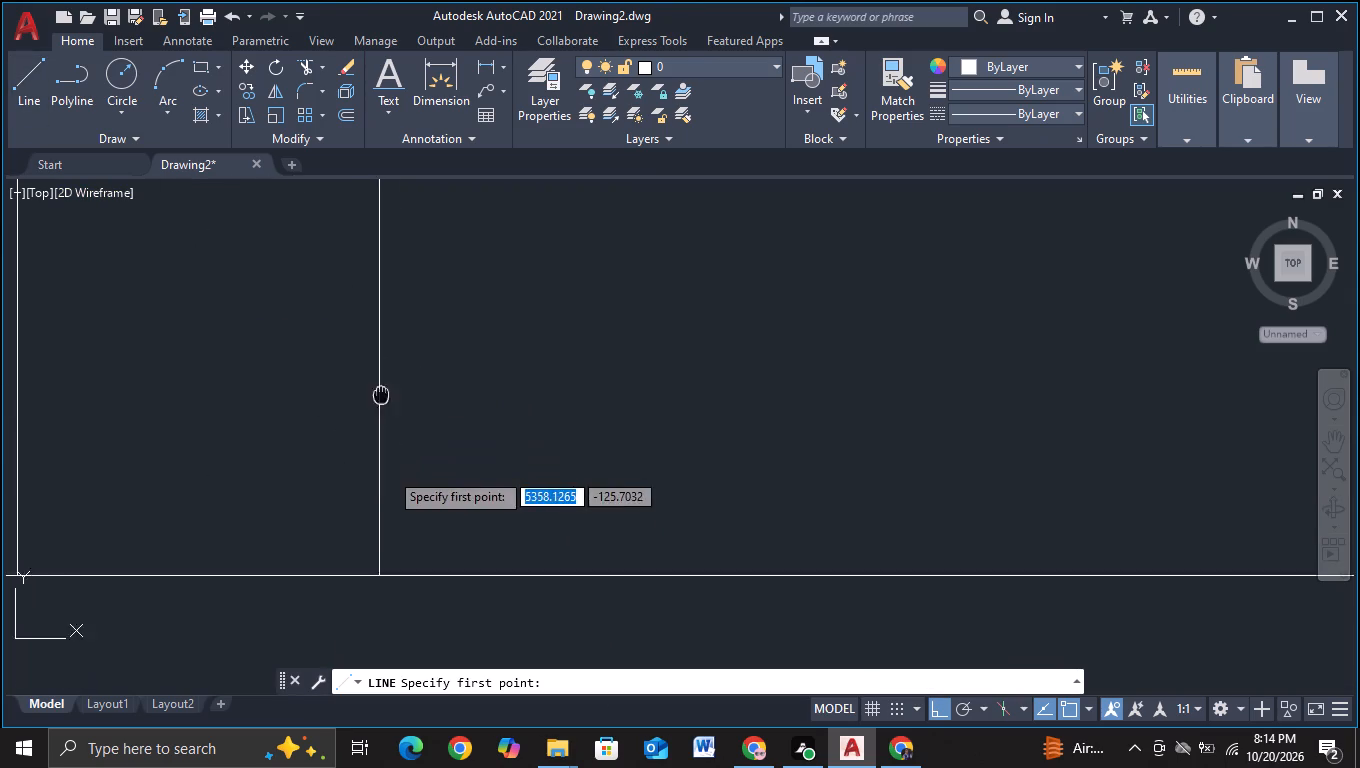
{"action": "middle_click_drag", "start_coordinate": [362, 340], "coordinate": [348, 304]}
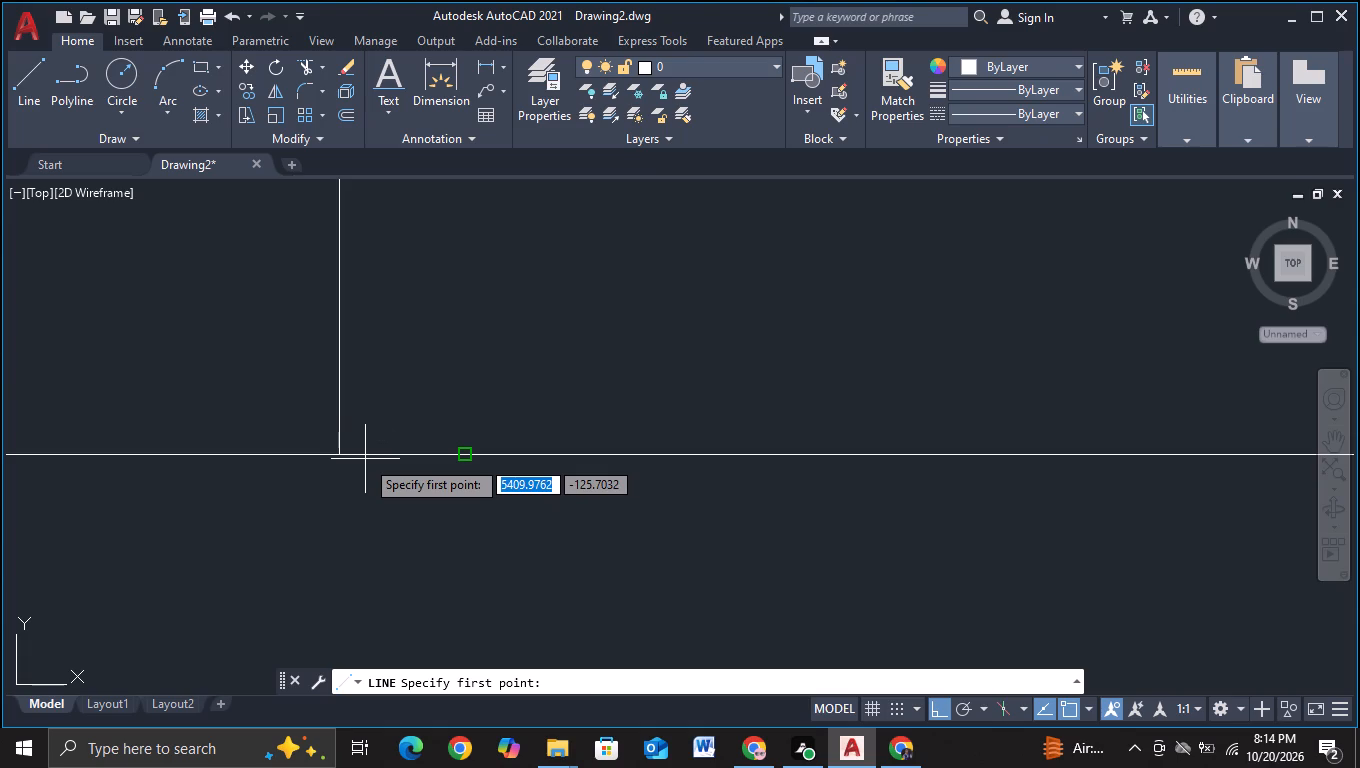
{"action": "key", "text": "F3"}
{"action": "left_click", "coordinate": [365, 459]}
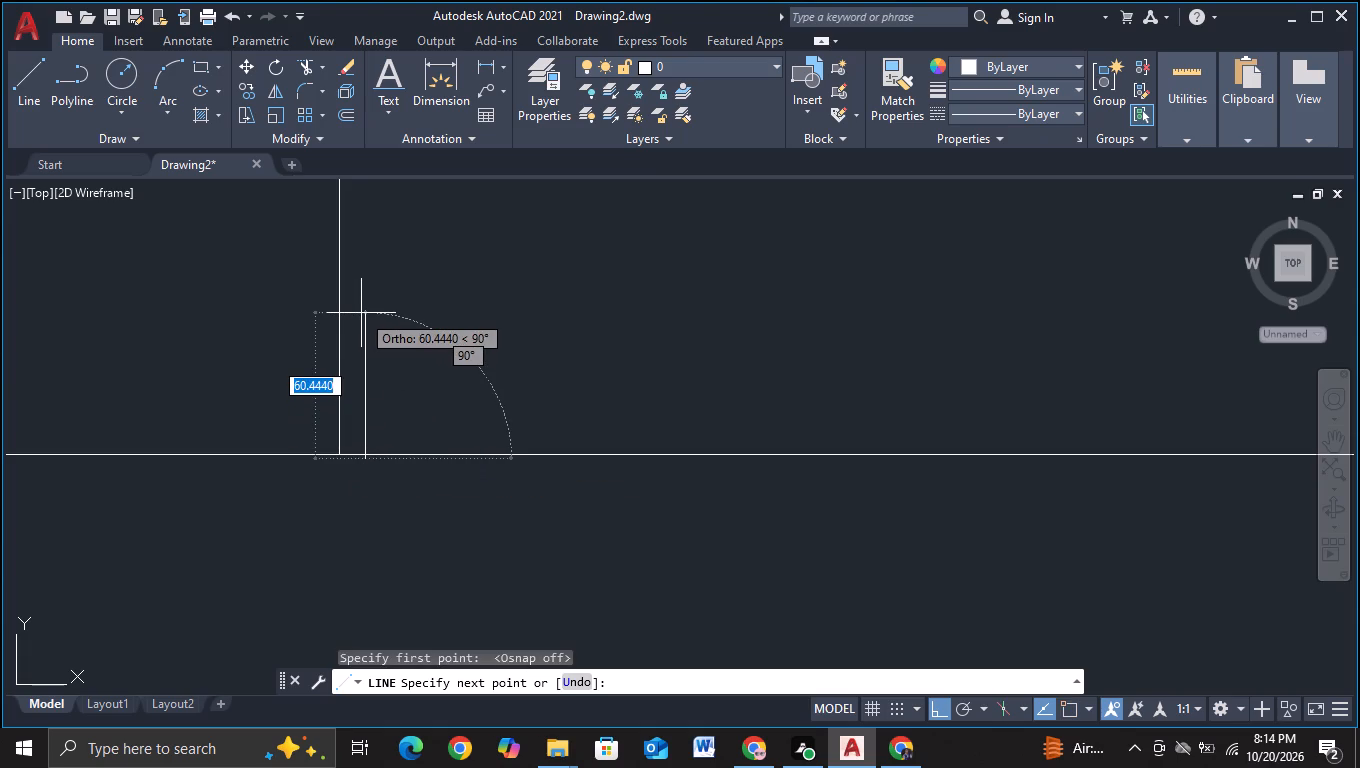
{"action": "key", "text": "Escape"}
{"action": "left_click", "coordinate": [16, 90]}
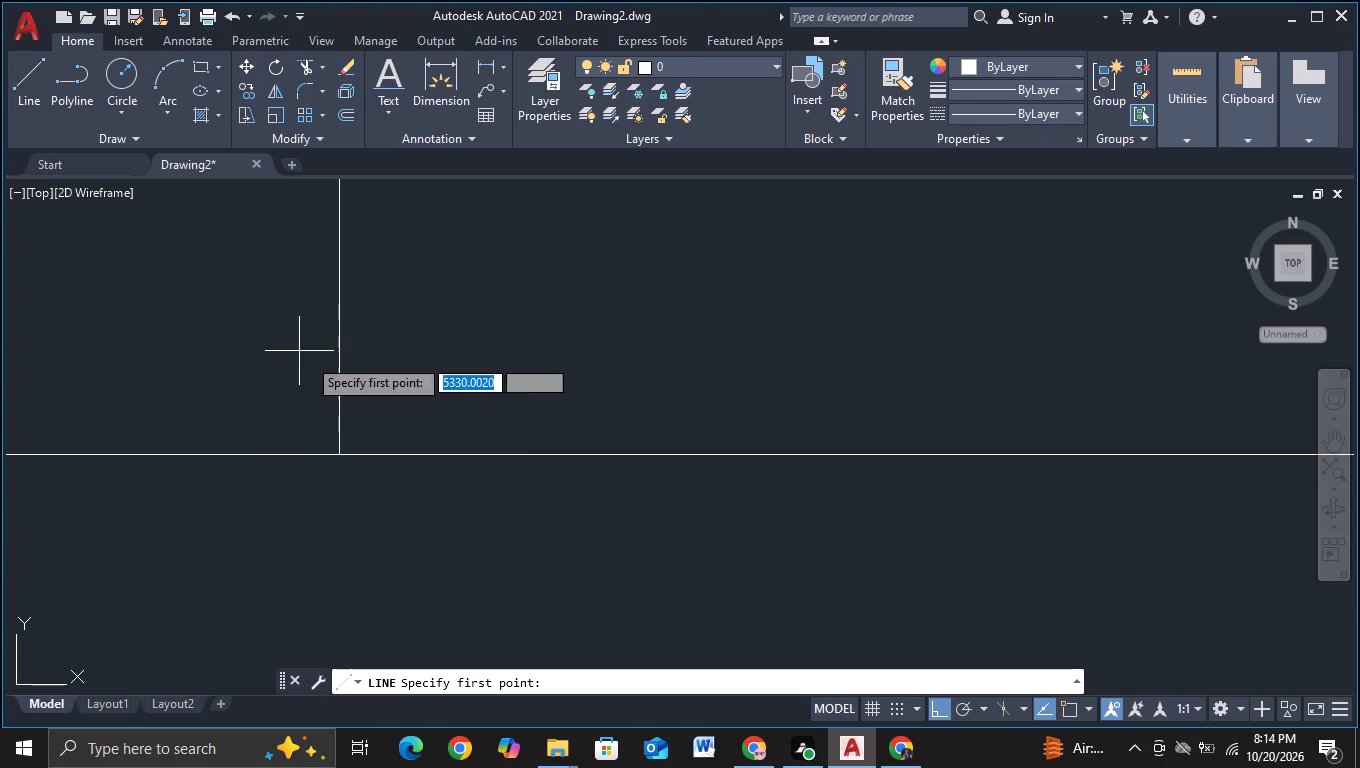
{"action": "left_click", "coordinate": [378, 455]}
{"action": "scroll", "coordinate": [372, 312], "scroll_direction": "down", "scroll_amount": 3}
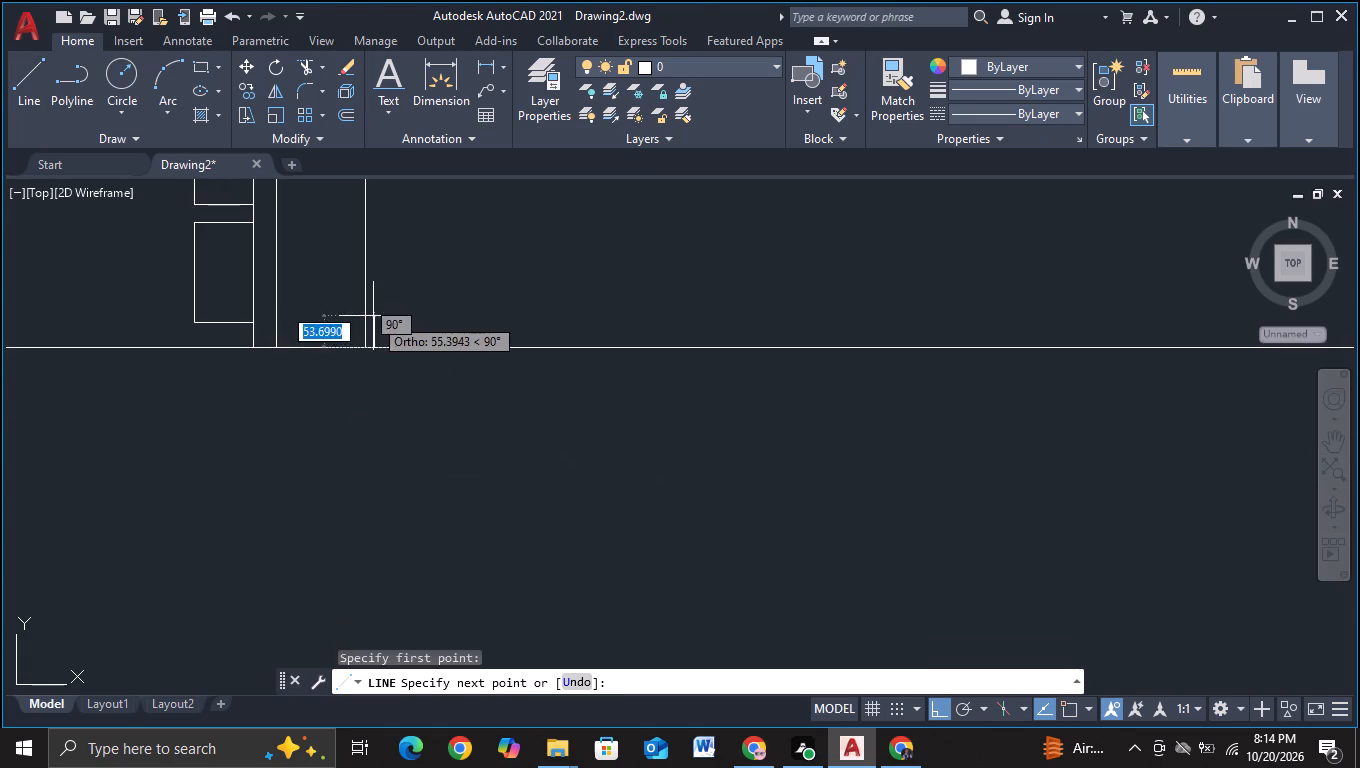
{"action": "middle_click_drag", "start_coordinate": [373, 316], "coordinate": [357, 493]}
{"action": "key", "text": "Escape"}
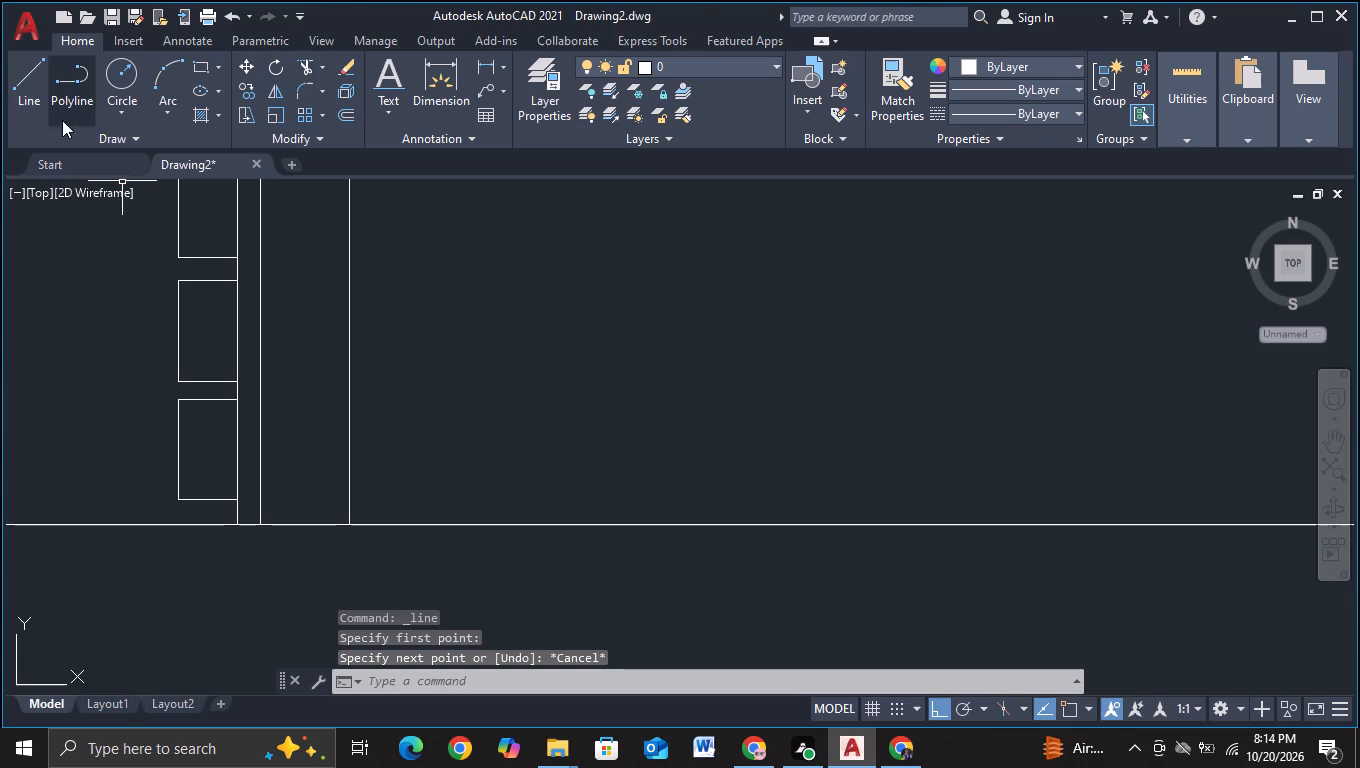
Draw a vertical line about 766 units long from the ground just outside the canopy's vertical line, using object snap to match the tallest frame's top.
{"action": "left_click", "coordinate": [29, 109]}
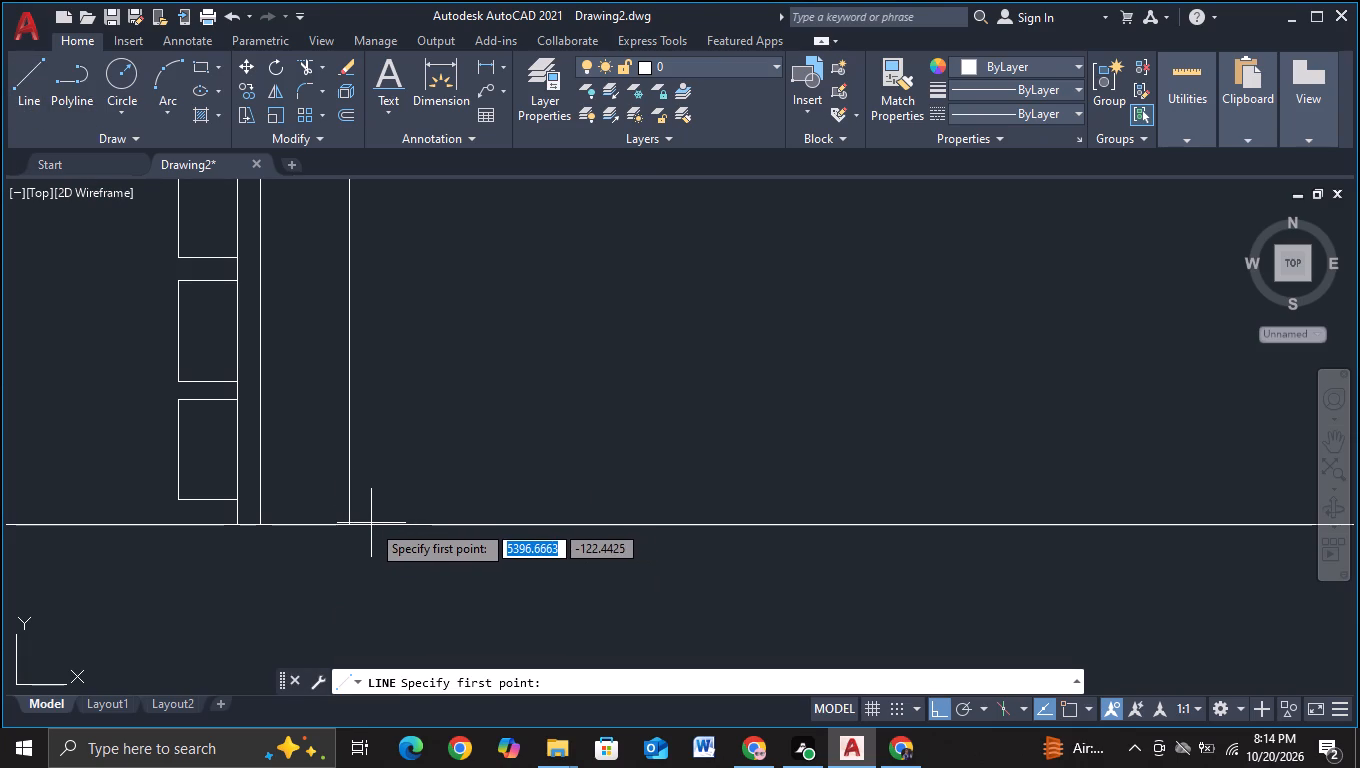
{"action": "left_click", "coordinate": [373, 523]}
{"action": "scroll", "coordinate": [384, 391], "scroll_direction": "down", "scroll_amount": 2}
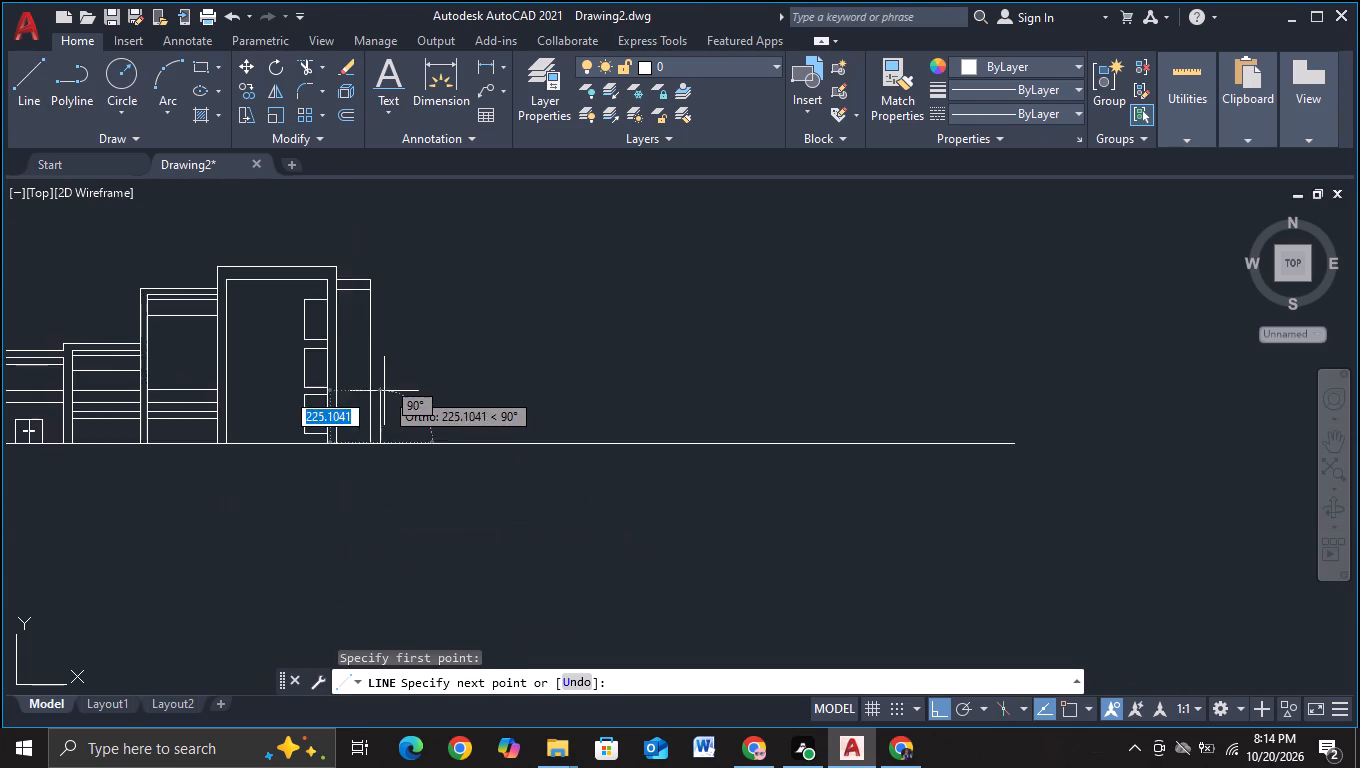
{"action": "middle_click_drag", "start_coordinate": [384, 391], "coordinate": [361, 529]}
{"action": "scroll", "coordinate": [357, 416], "scroll_direction": "up", "scroll_amount": 2}
{"action": "scroll", "coordinate": [357, 416], "scroll_direction": "down", "scroll_amount": 2}
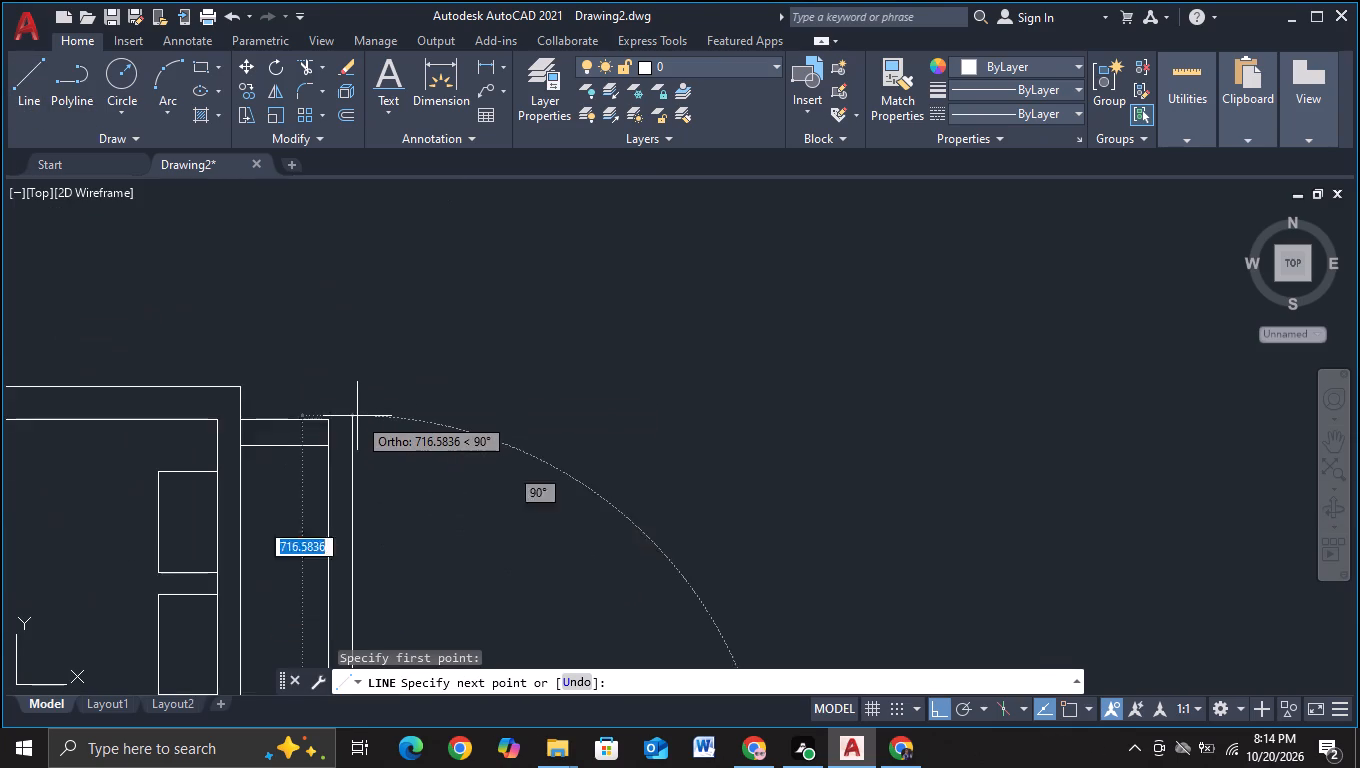
{"action": "scroll", "coordinate": [357, 416], "scroll_direction": "down", "scroll_amount": 1}
{"action": "middle_click_drag", "start_coordinate": [357, 416], "coordinate": [366, 289]}
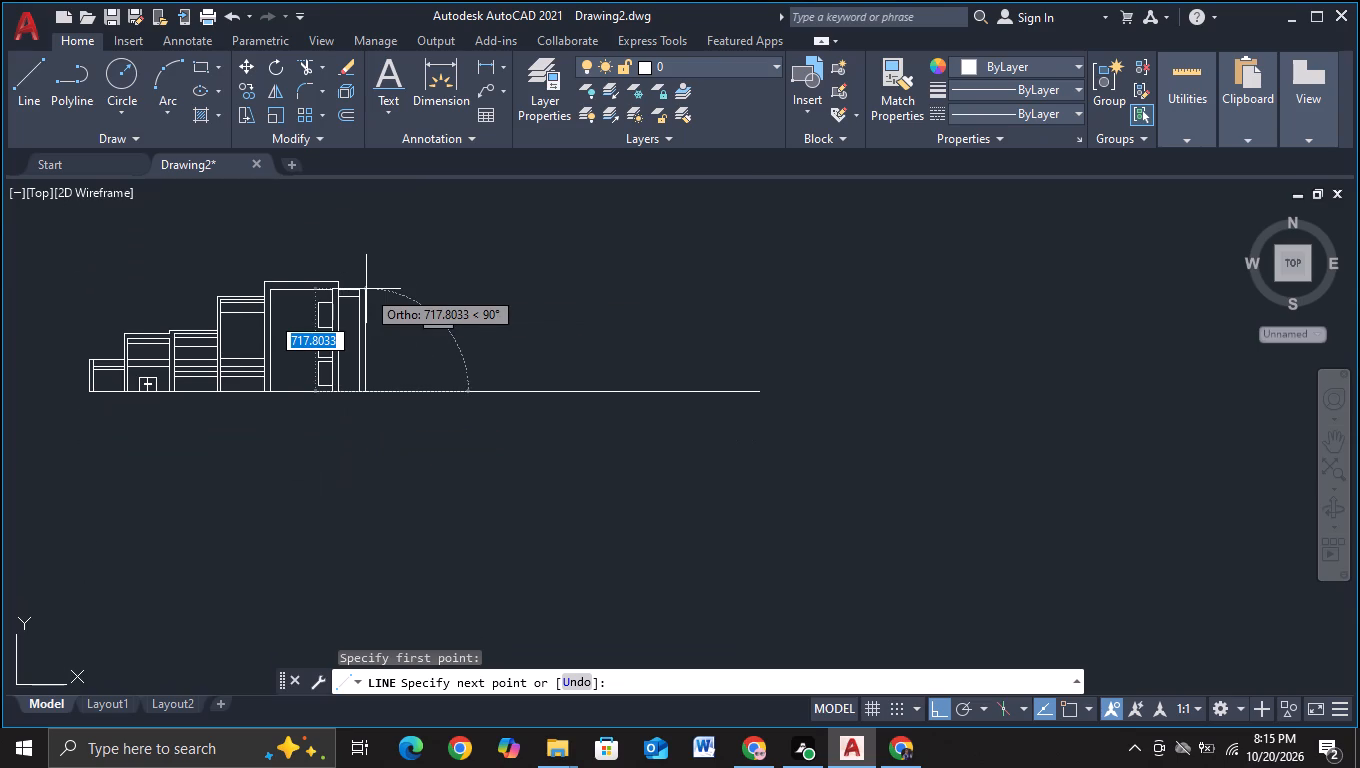
{"action": "scroll", "coordinate": [366, 294], "scroll_direction": "up", "scroll_amount": 1}
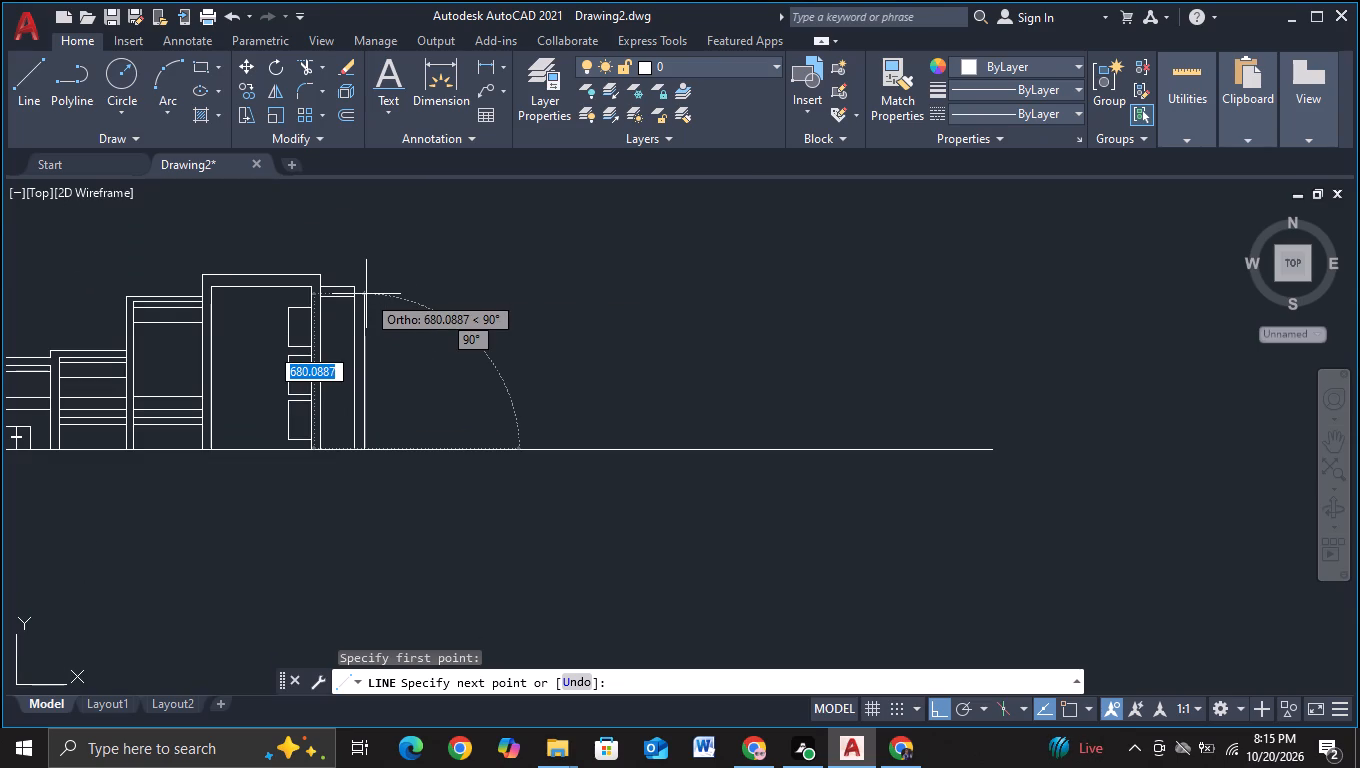
{"action": "scroll", "coordinate": [366, 294], "scroll_direction": "up", "scroll_amount": 2}
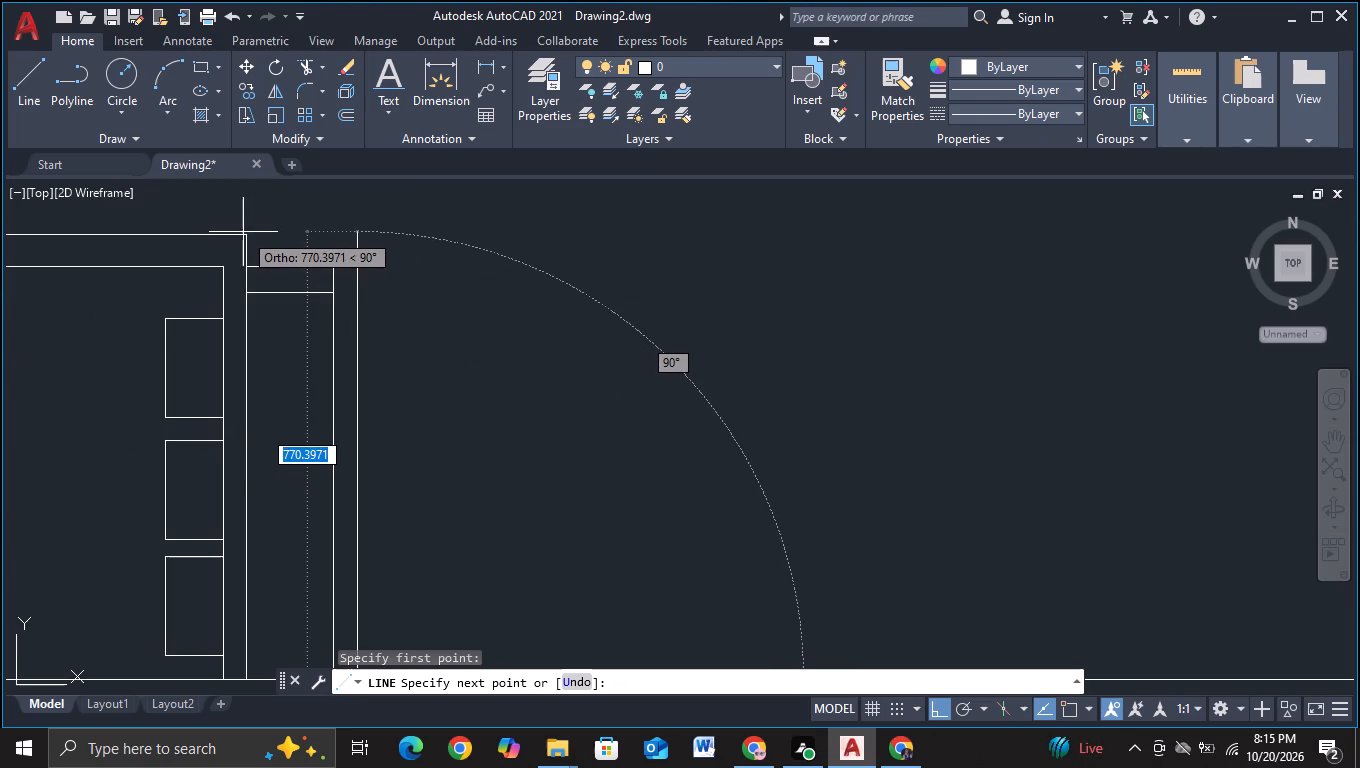
{"action": "key", "text": "F3"}
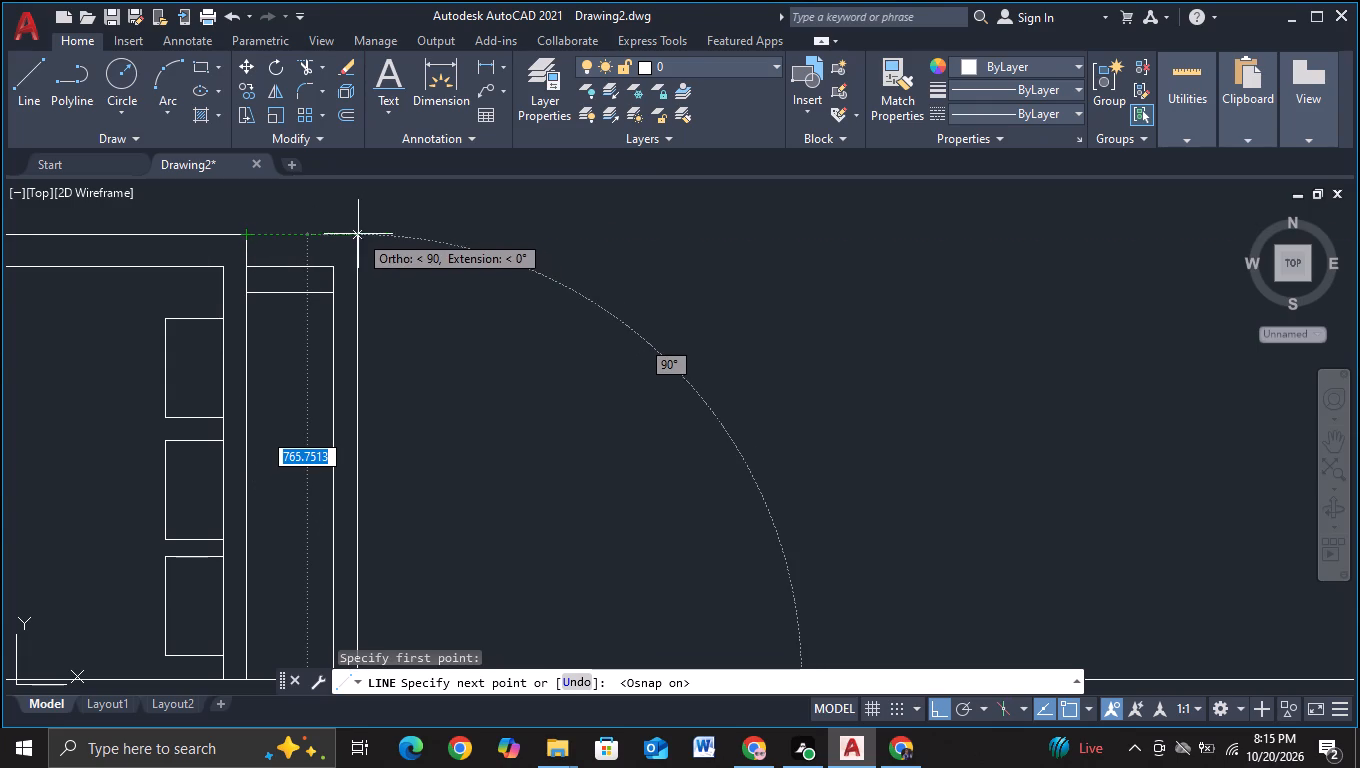
{"action": "left_click", "coordinate": [356, 245]}
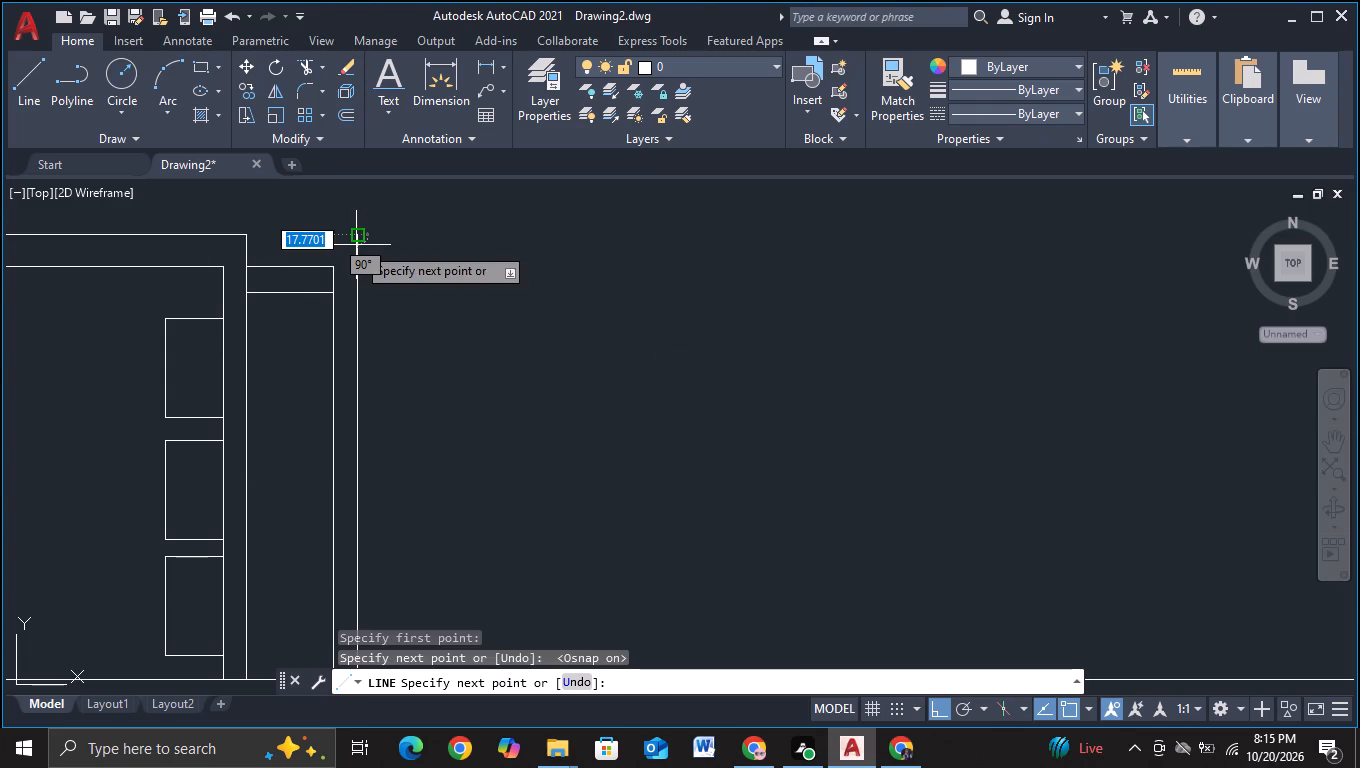
{"action": "key", "text": "Escape"}
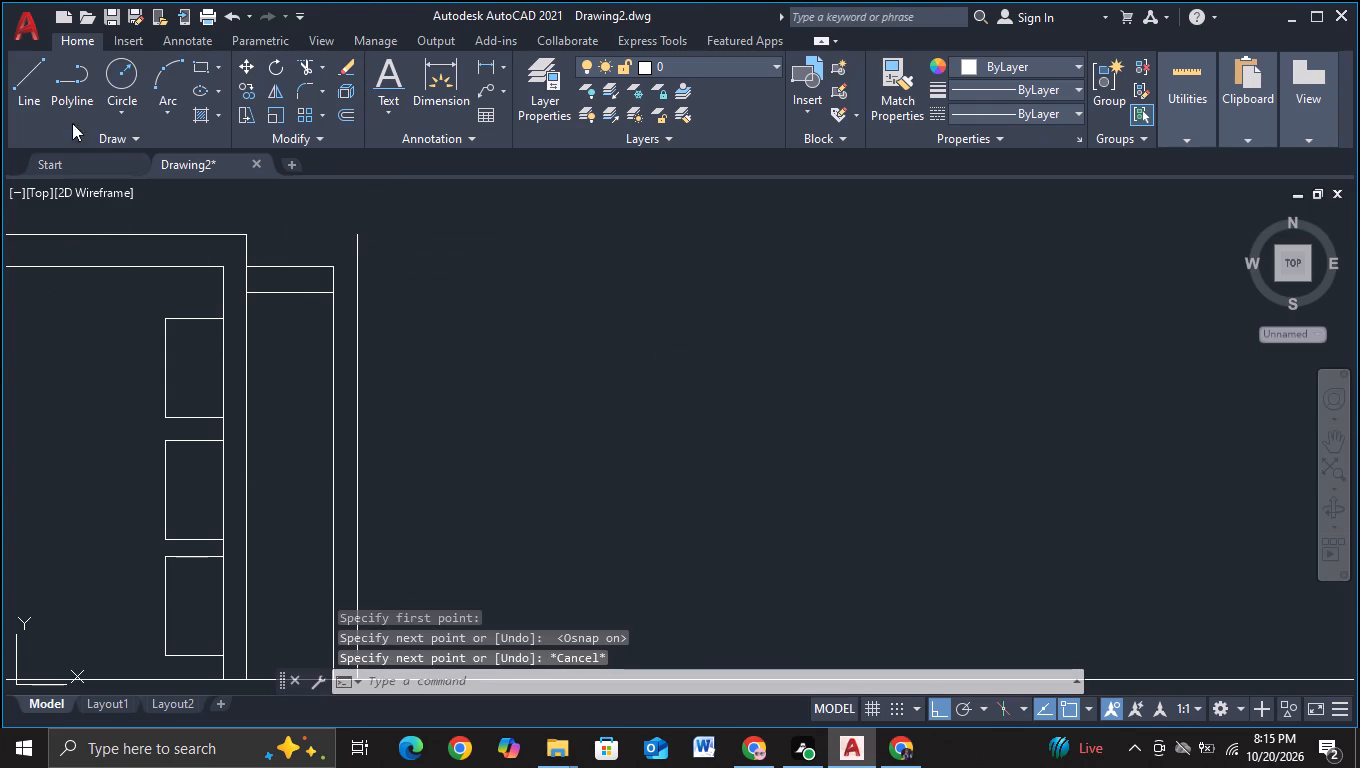
Draw a short horizontal line from directly above the canopy's outer corner to the top end of the new vertical line.
{"action": "left_click", "coordinate": [35, 100]}
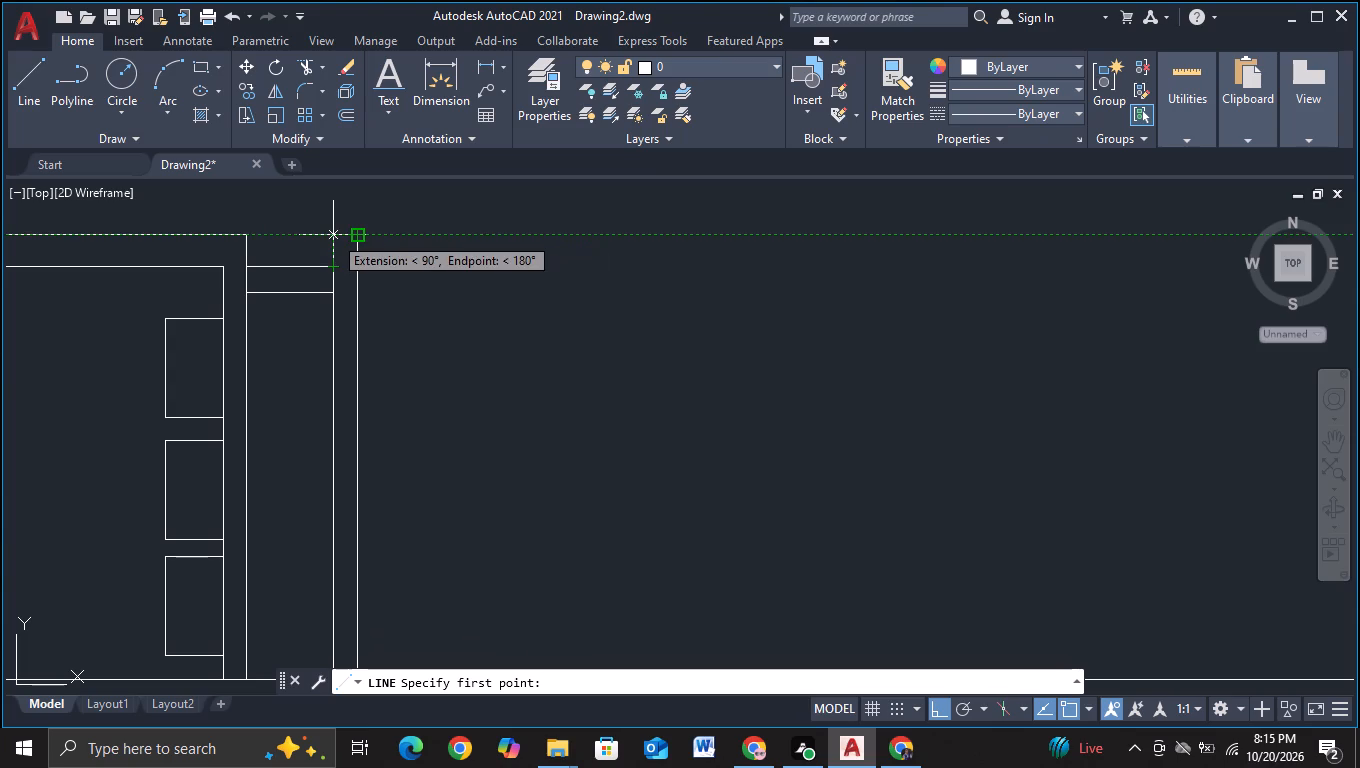
{"action": "left_click", "coordinate": [333, 235]}
{"action": "left_click", "coordinate": [351, 236]}
{"action": "key", "text": "Escape"}
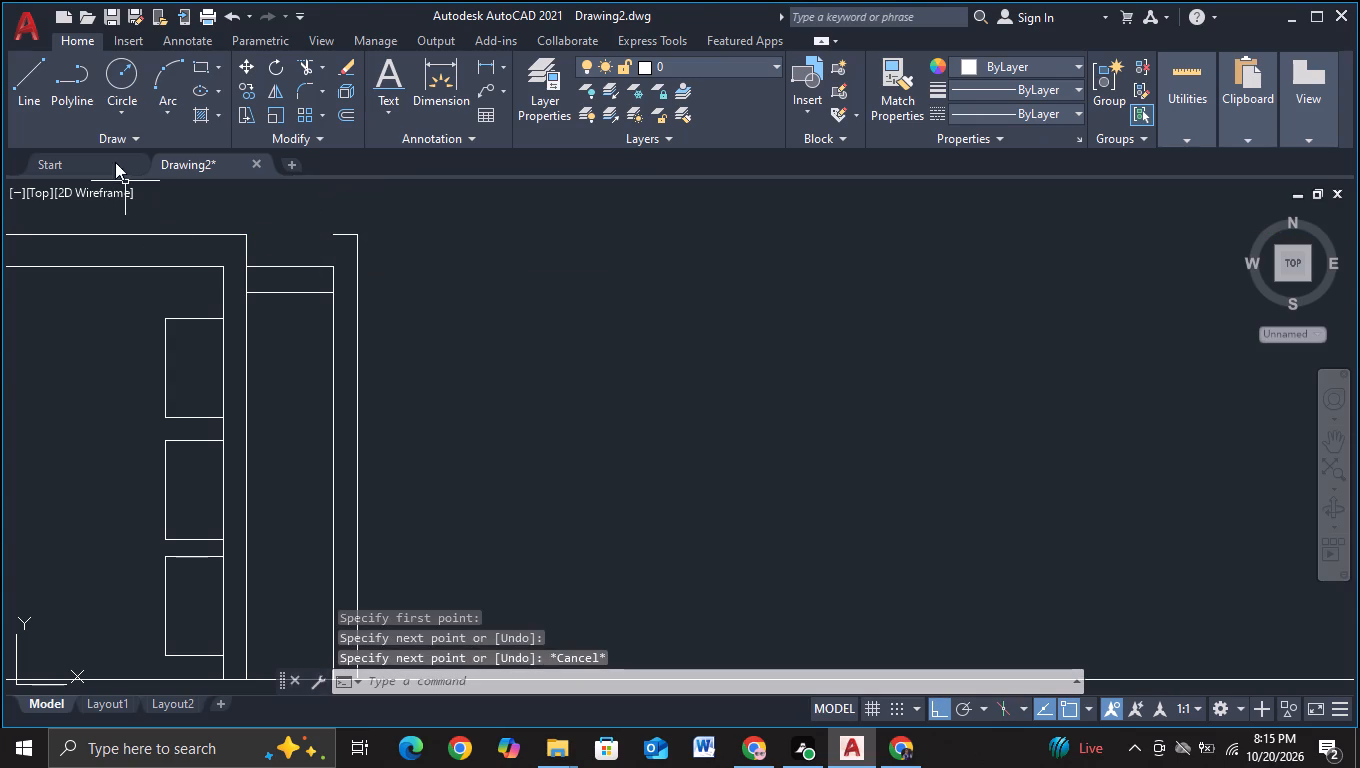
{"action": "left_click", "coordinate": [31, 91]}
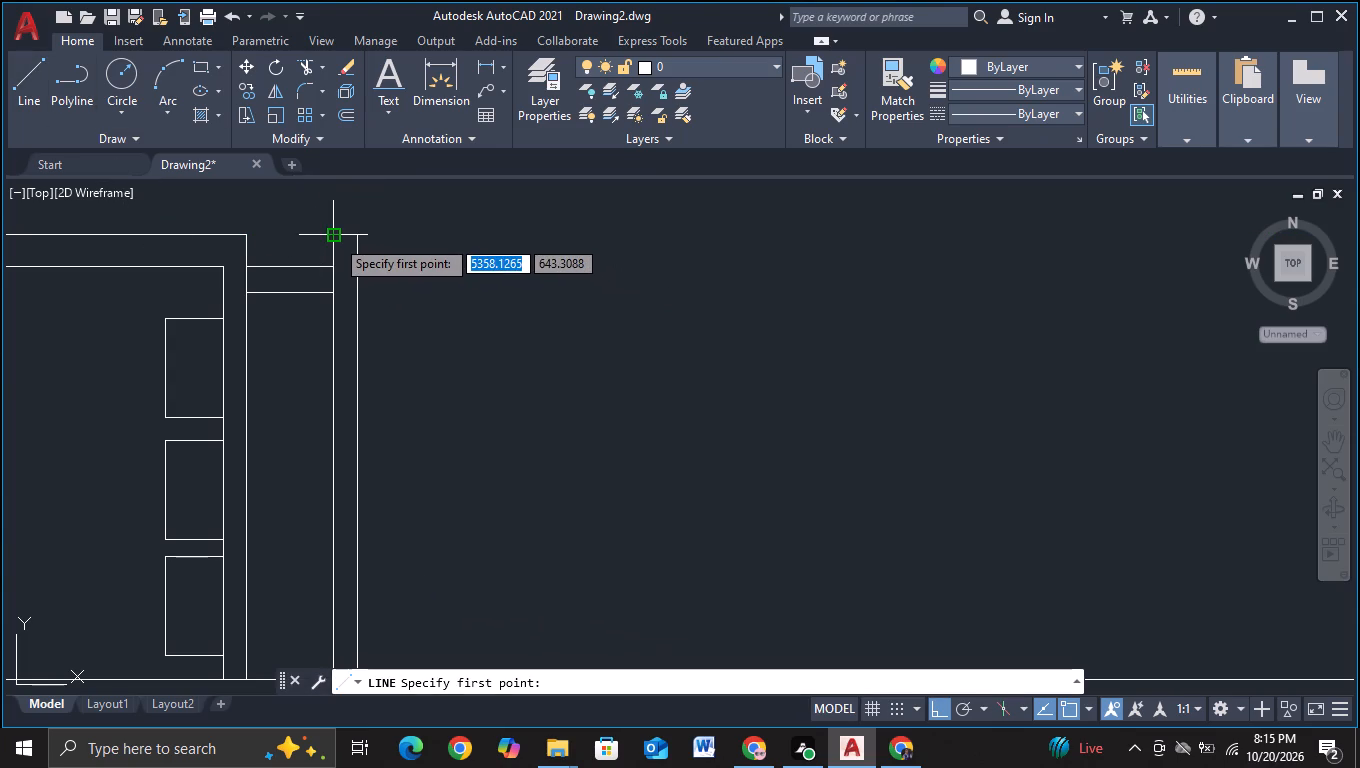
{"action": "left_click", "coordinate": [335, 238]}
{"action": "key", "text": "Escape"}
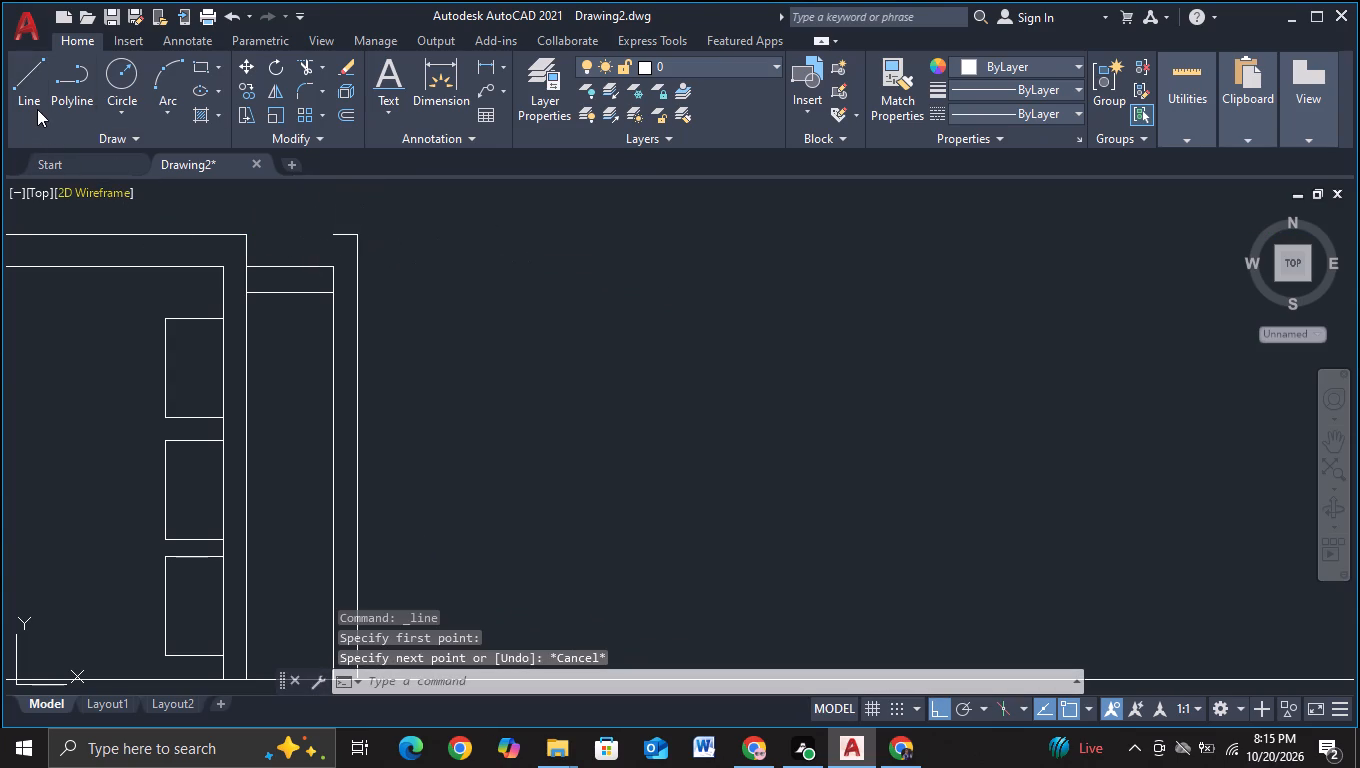
Close the narrow column with a vertical line from its top left end down to the canopy's upper right corner.
{"action": "left_click", "coordinate": [37, 107]}
{"action": "left_click", "coordinate": [335, 235]}
{"action": "left_click", "coordinate": [331, 270]}
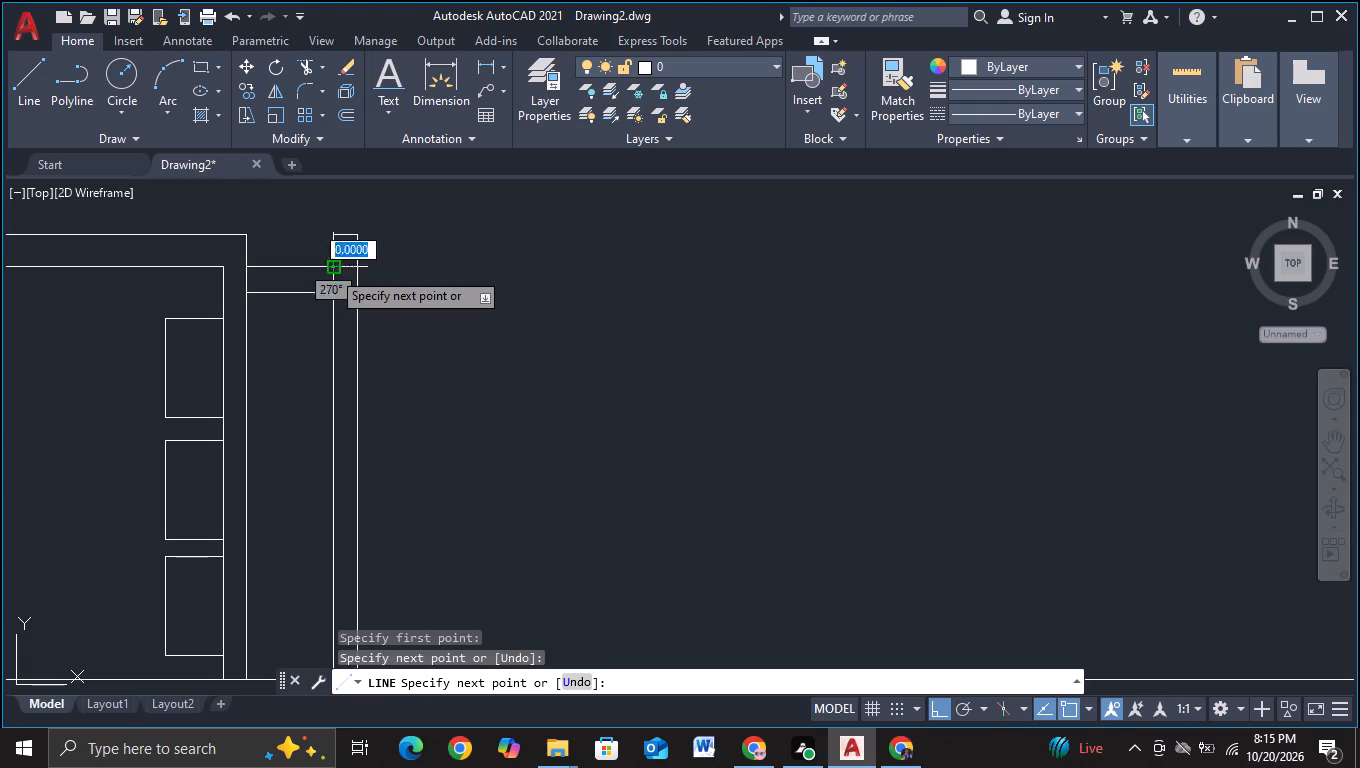
{"action": "key", "text": "Escape"}
Draw a horizontal line about 442 units long to the right from the narrow column's top left corner.
{"action": "scroll", "coordinate": [620, 299], "scroll_direction": "down", "scroll_amount": 1}
{"action": "middle_click_drag", "start_coordinate": [625, 373], "coordinate": [521, 331]}
{"action": "middle_click_drag", "start_coordinate": [515, 341], "coordinate": [514, 347]}
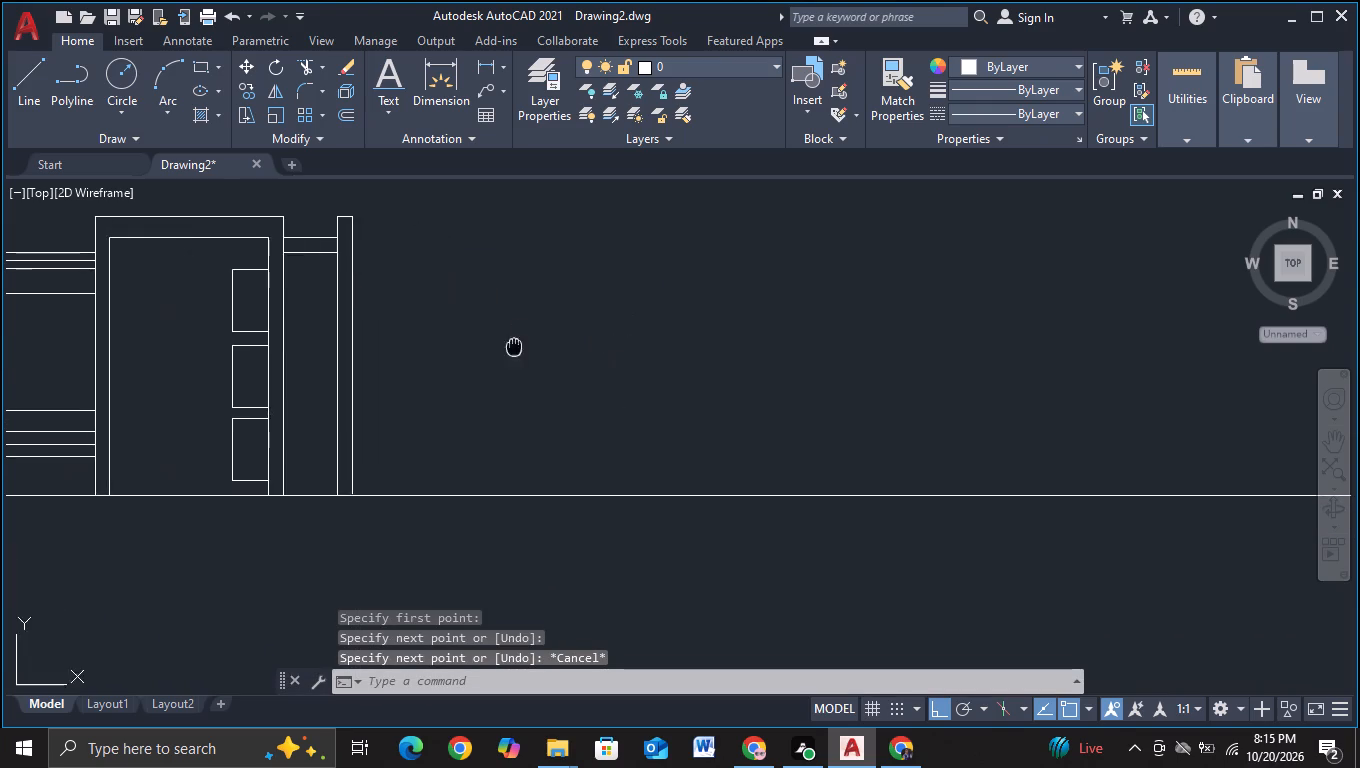
{"action": "middle_click_drag", "start_coordinate": [514, 347], "coordinate": [514, 385]}
{"action": "middle_click_drag", "start_coordinate": [420, 369], "coordinate": [415, 345]}
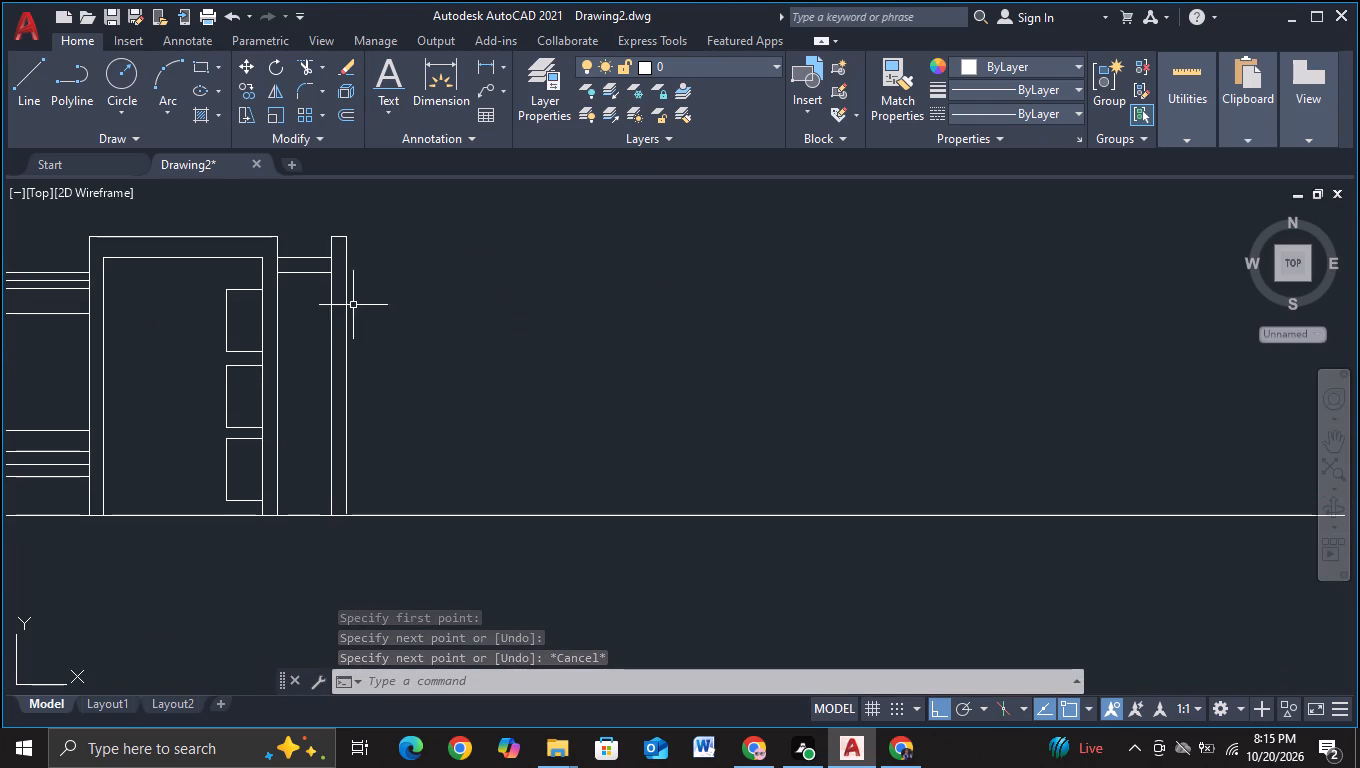
{"action": "left_click", "coordinate": [28, 83]}
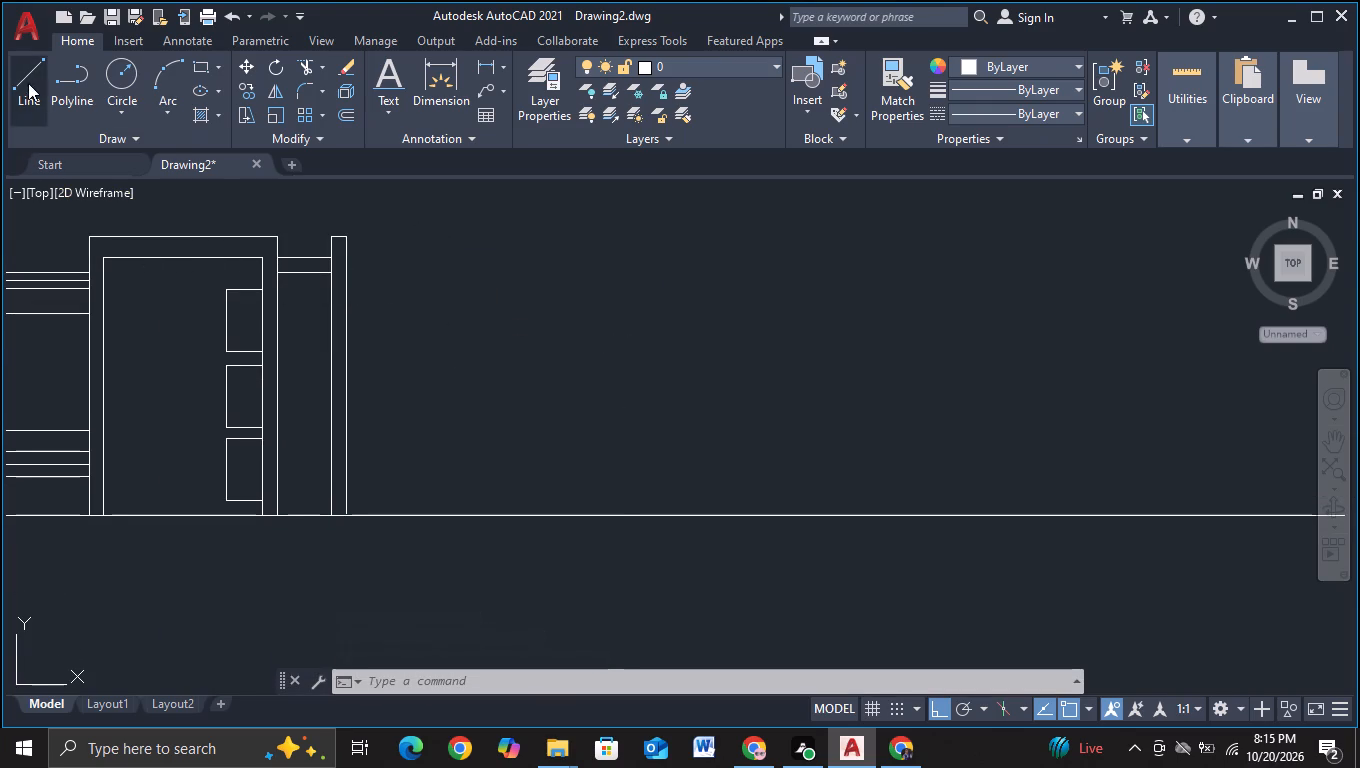
{"action": "left_click", "coordinate": [333, 238]}
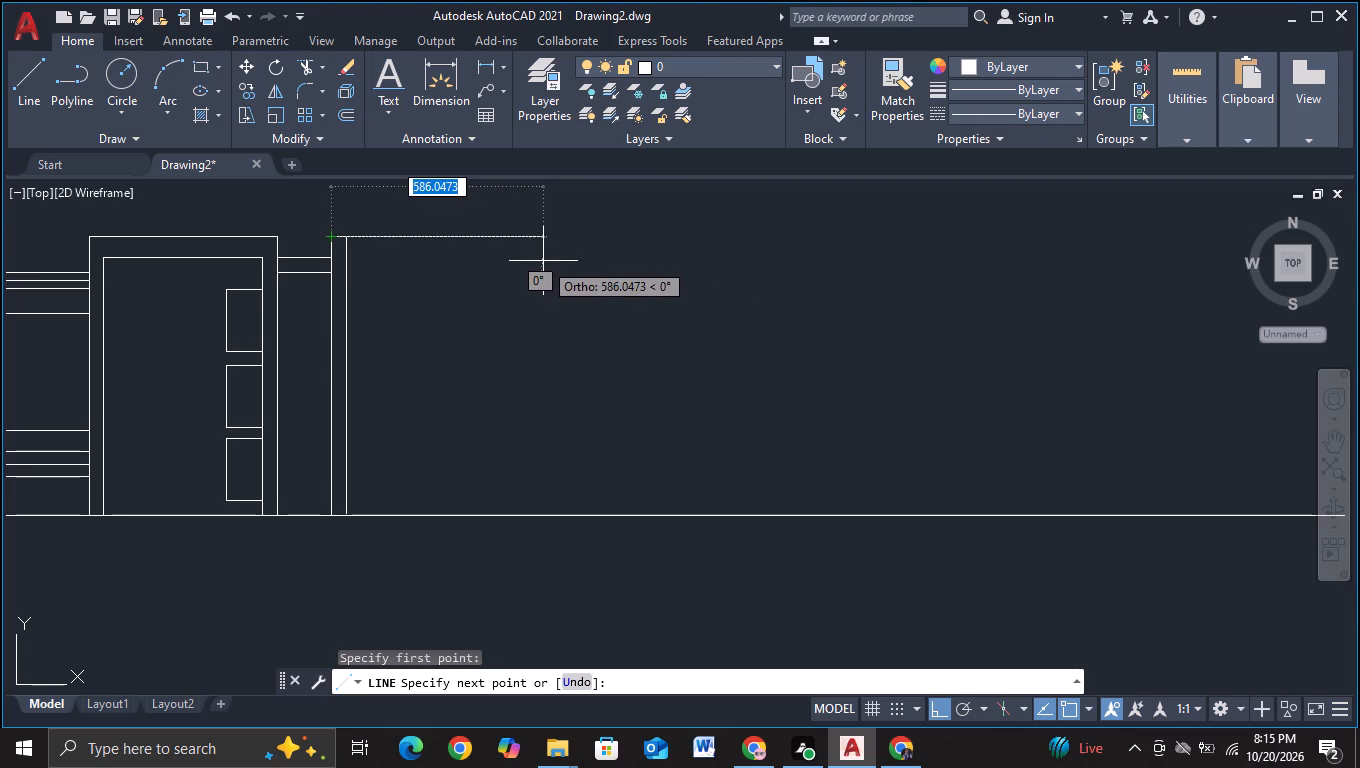
{"action": "left_click", "coordinate": [491, 251]}
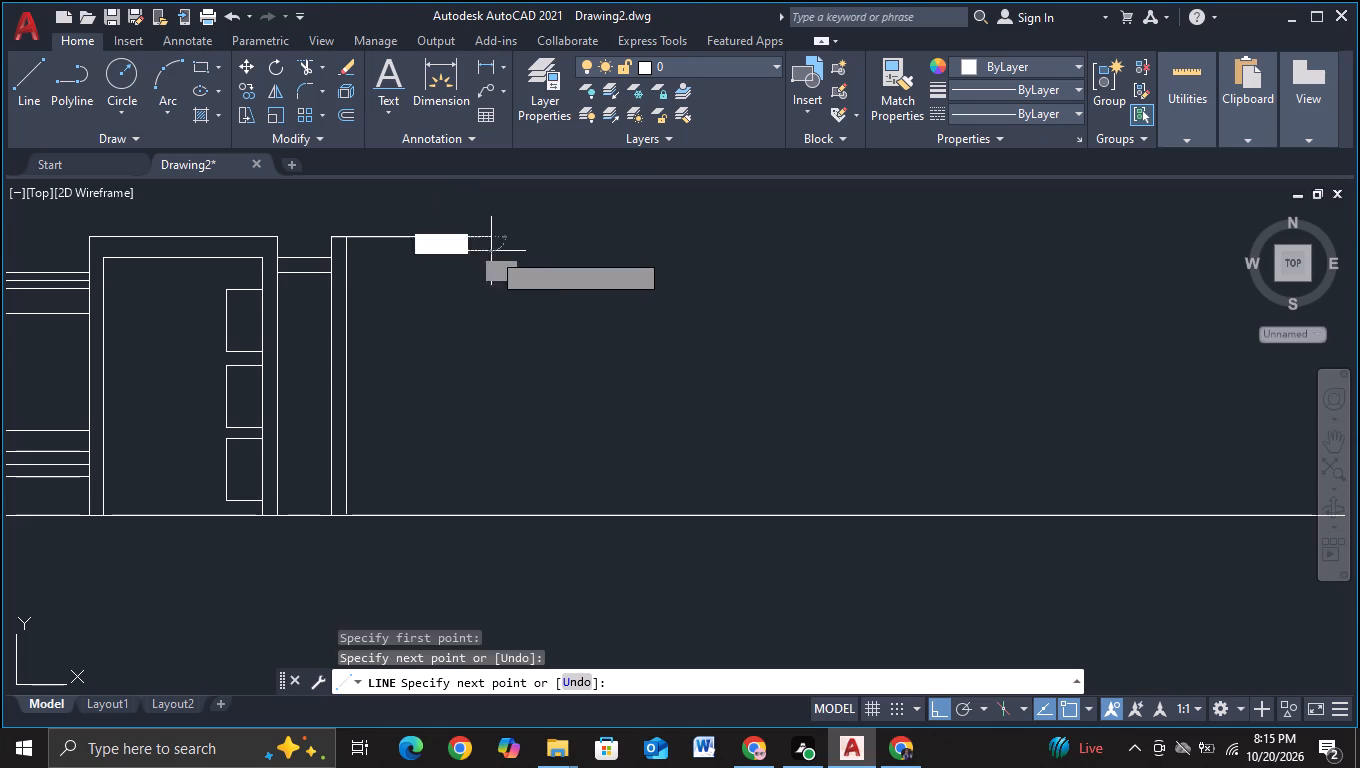
Draw a narrow rectangle about 72 units deep at the right end of the new top line, flush with the line's height.
{"action": "scroll", "coordinate": [491, 262], "scroll_direction": "up", "scroll_amount": 1}
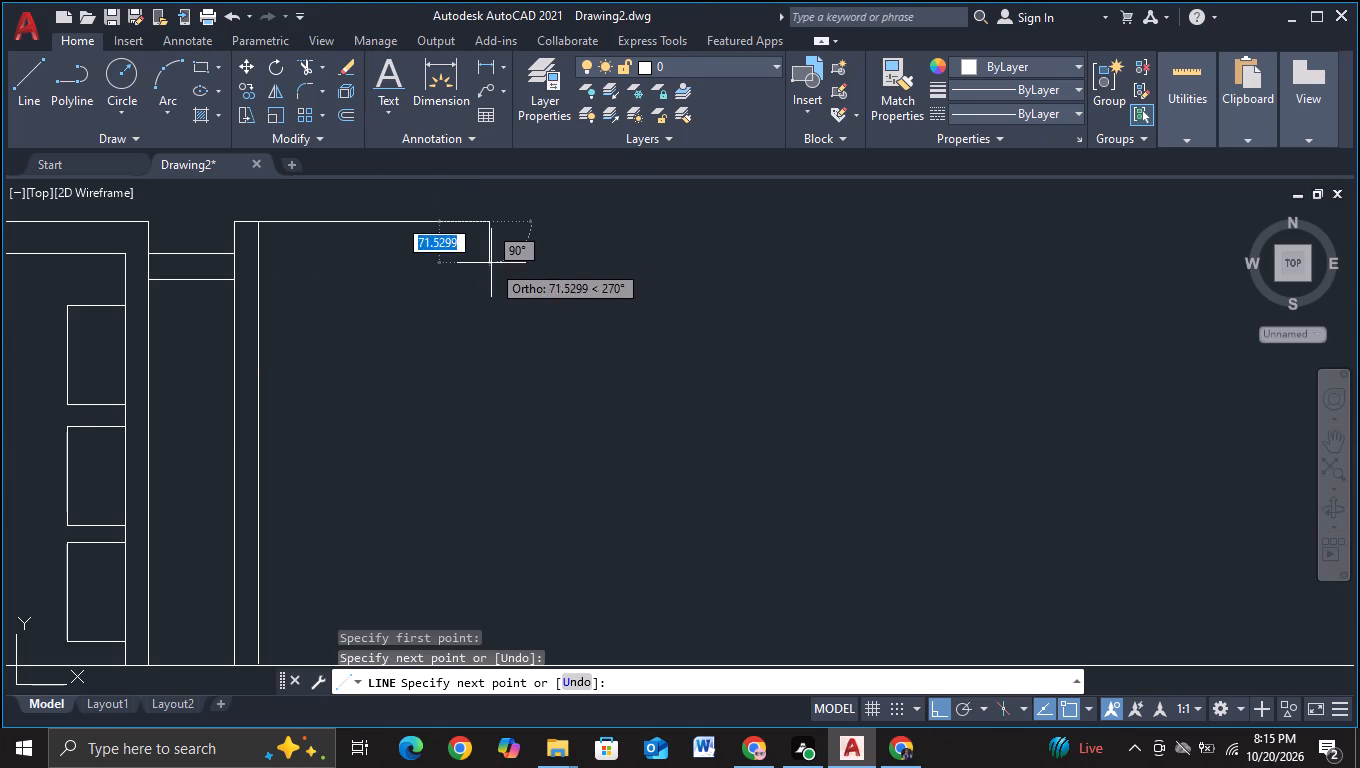
{"action": "left_click", "coordinate": [491, 263]}
{"action": "left_click", "coordinate": [513, 263]}
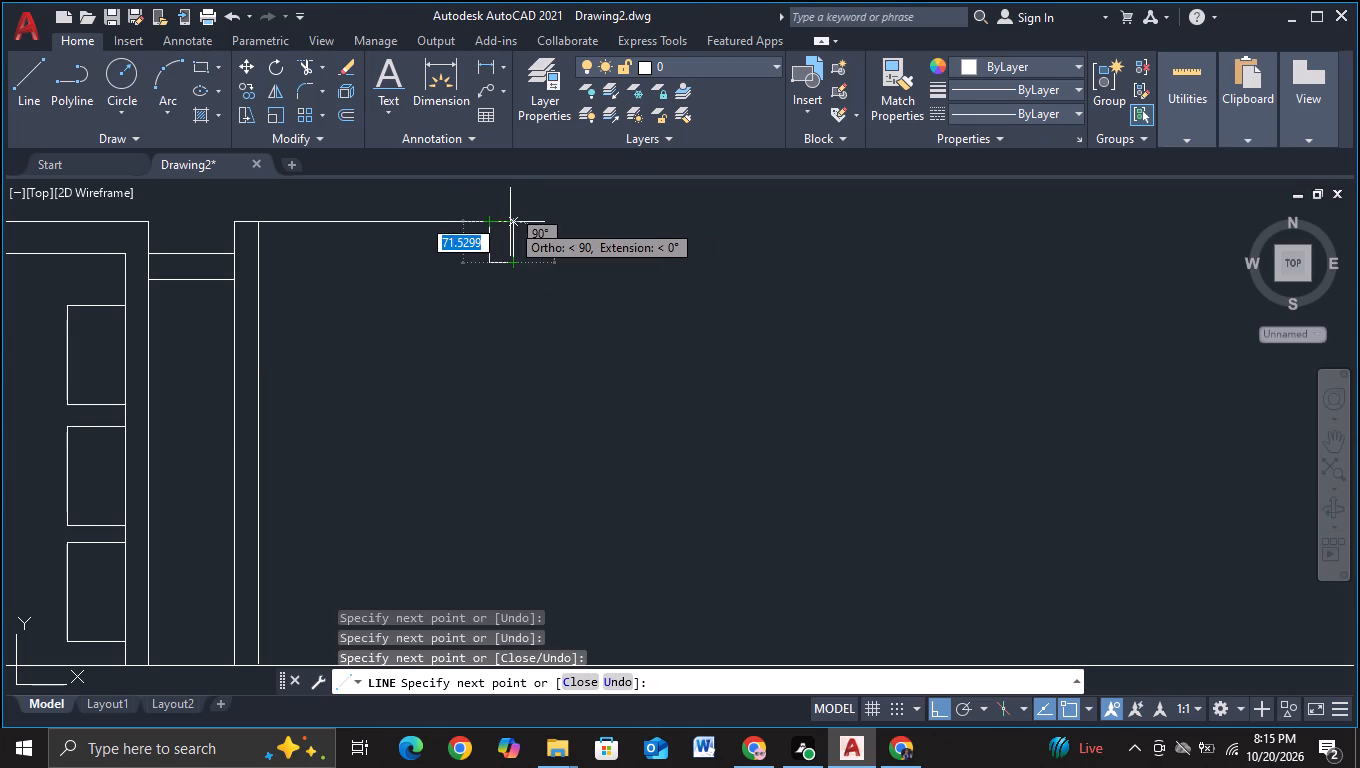
{"action": "left_click", "coordinate": [513, 222]}
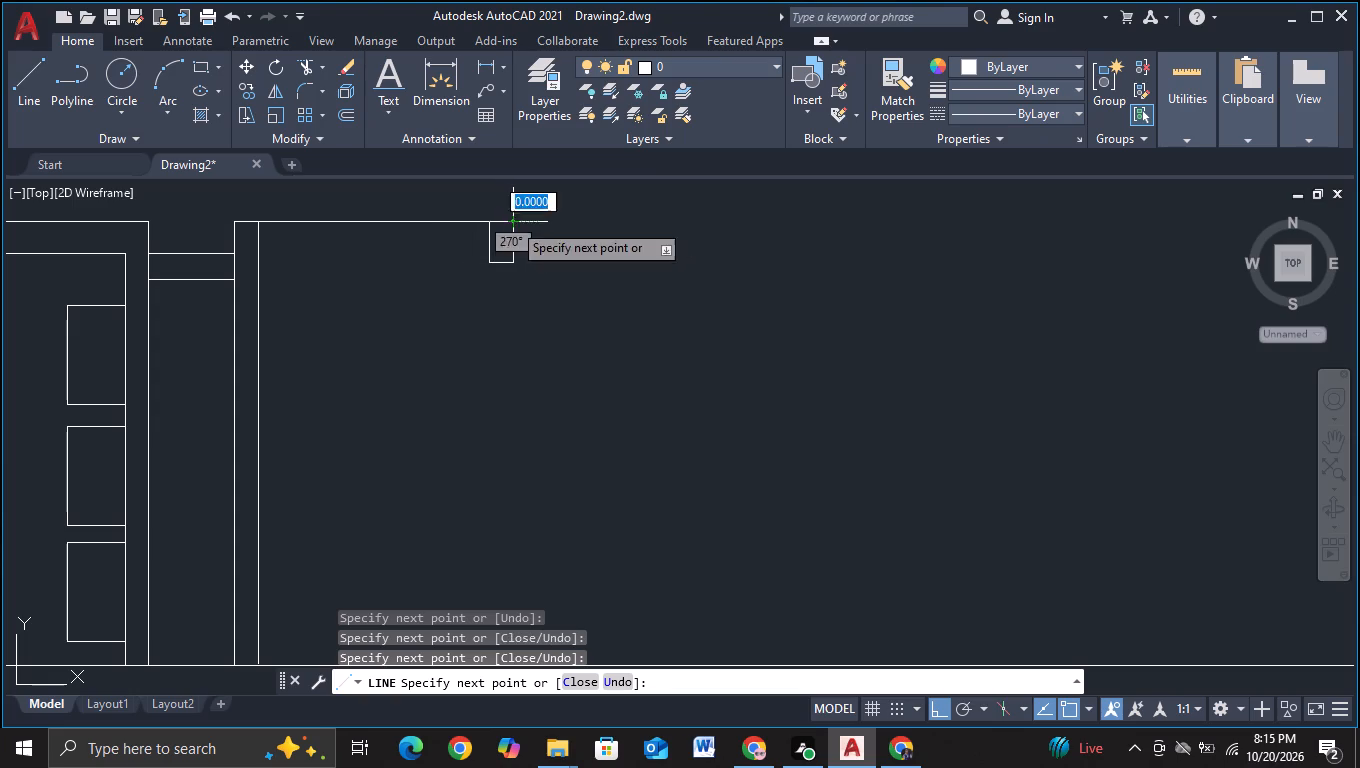
{"action": "left_click", "coordinate": [494, 225]}
{"action": "key", "text": "Escape"}
{"action": "scroll", "coordinate": [588, 336], "scroll_direction": "down", "scroll_amount": 2}
{"action": "middle_click_drag", "start_coordinate": [588, 343], "coordinate": [591, 327]}
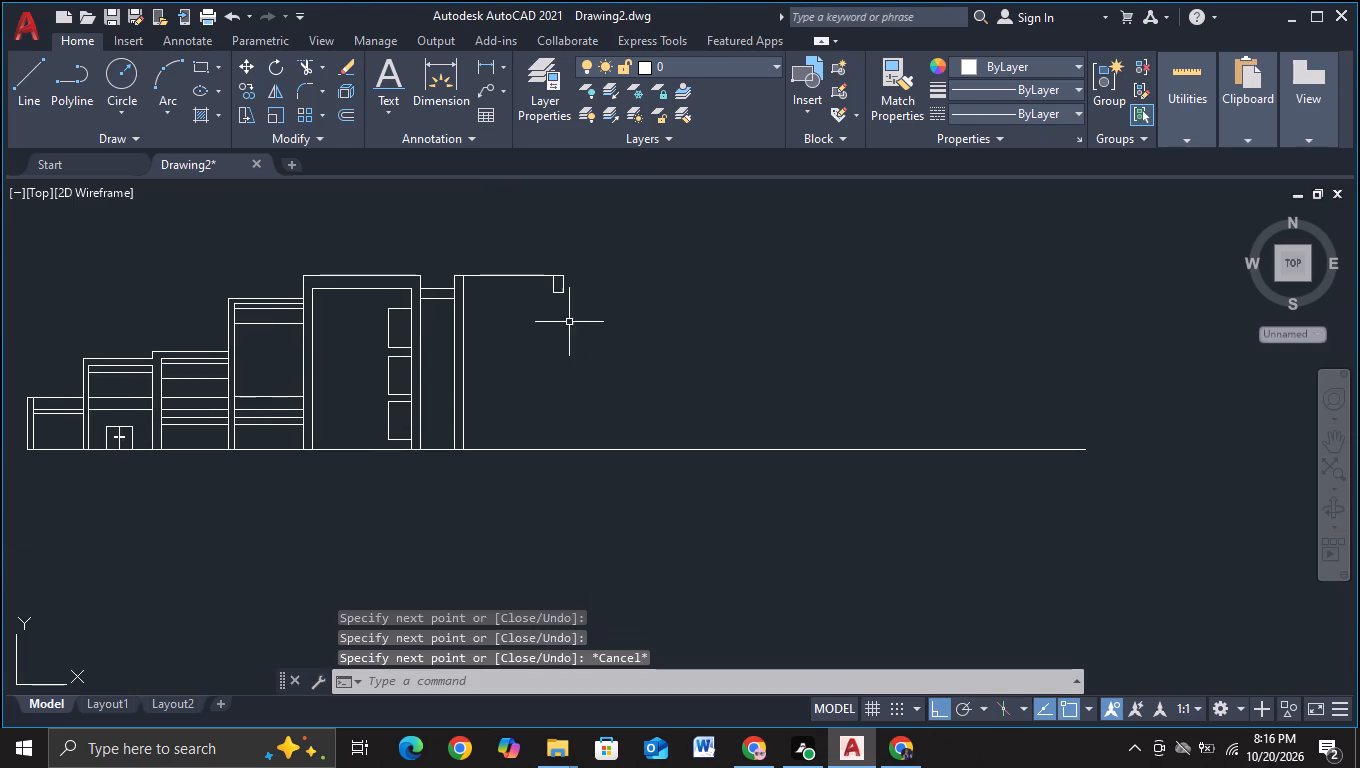
Draw a horizontal line about 722 units long to the right from the canopy's upper corner on the narrow column's outer edge.
{"action": "left_click", "coordinate": [40, 84]}
{"action": "scroll", "coordinate": [569, 283], "scroll_direction": "up", "scroll_amount": 2}
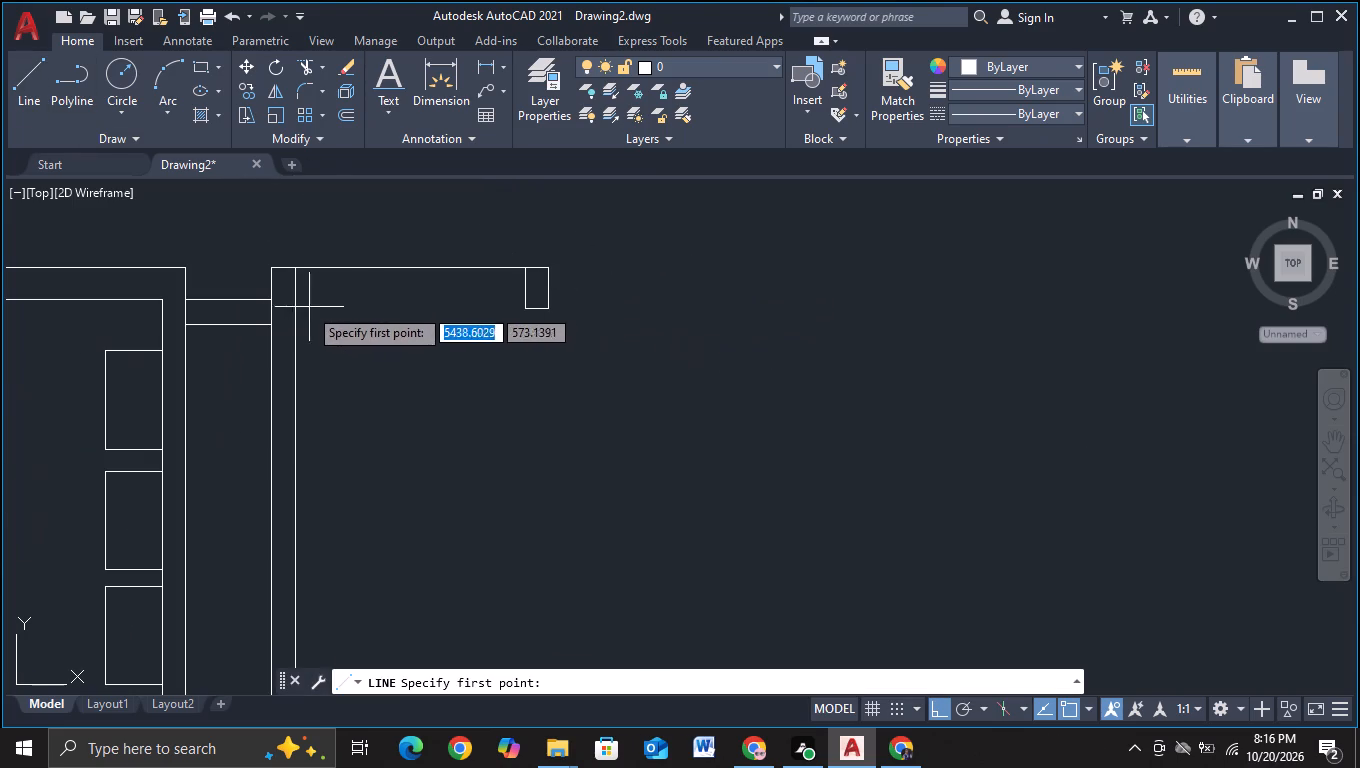
{"action": "left_click", "coordinate": [273, 304]}
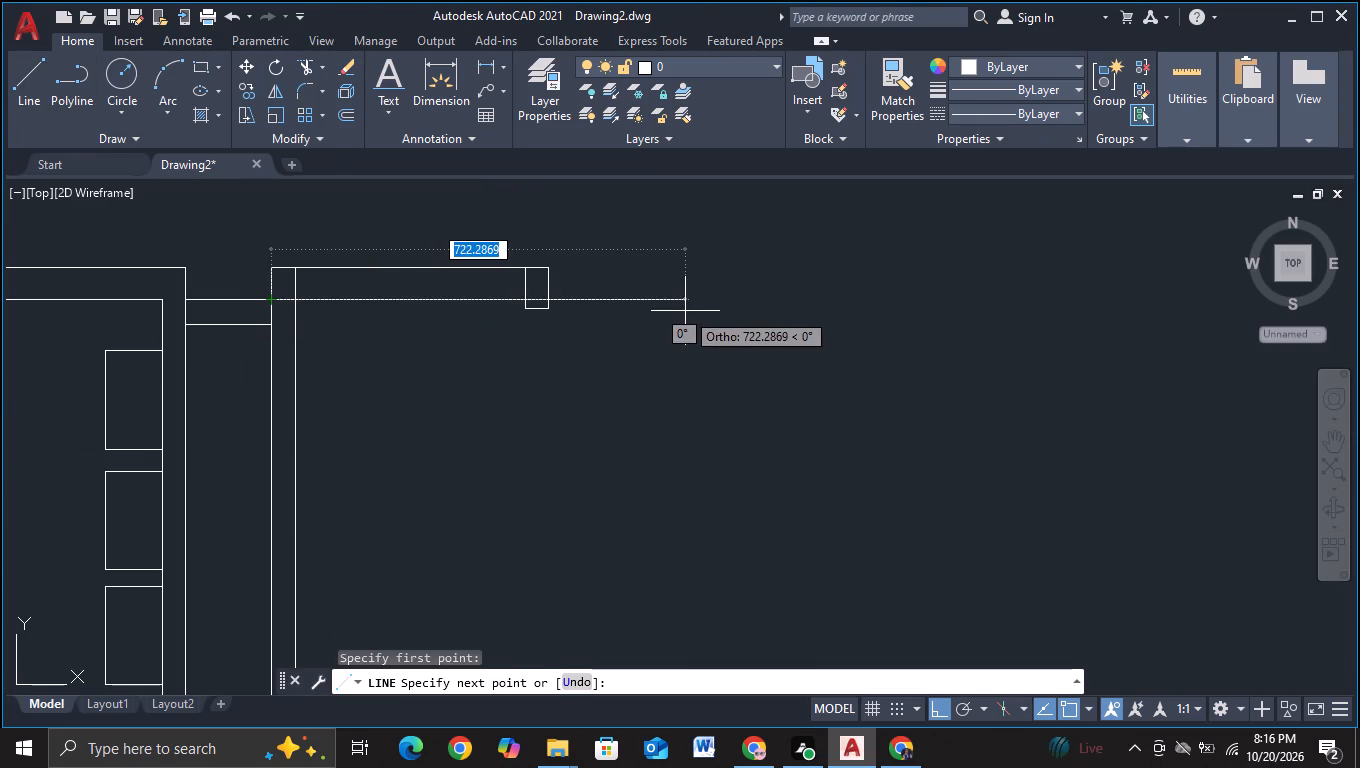
{"action": "left_click", "coordinate": [685, 311]}
{"action": "key", "text": "Escape"}
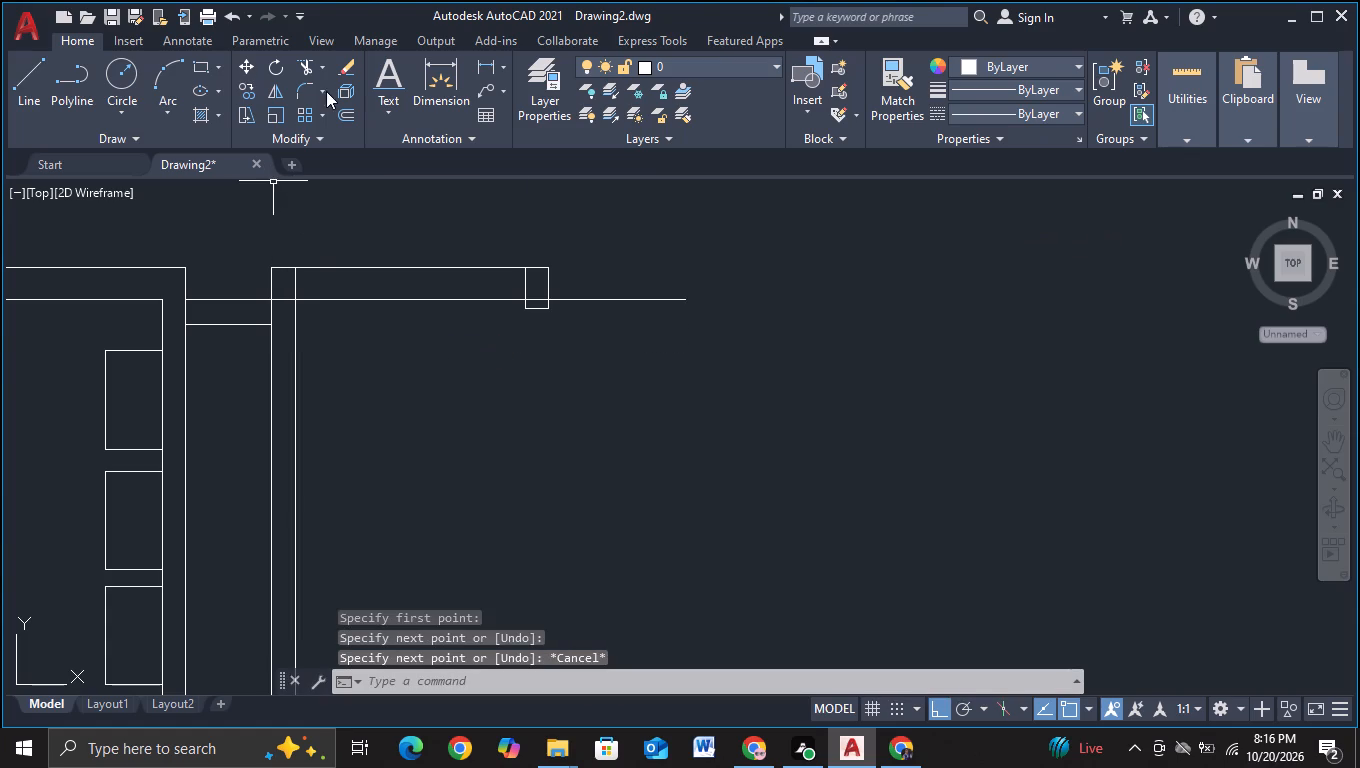
Trim the base and both sides of the small rectangle where they extend below the long horizontal line.
{"action": "left_click", "coordinate": [294, 57]}
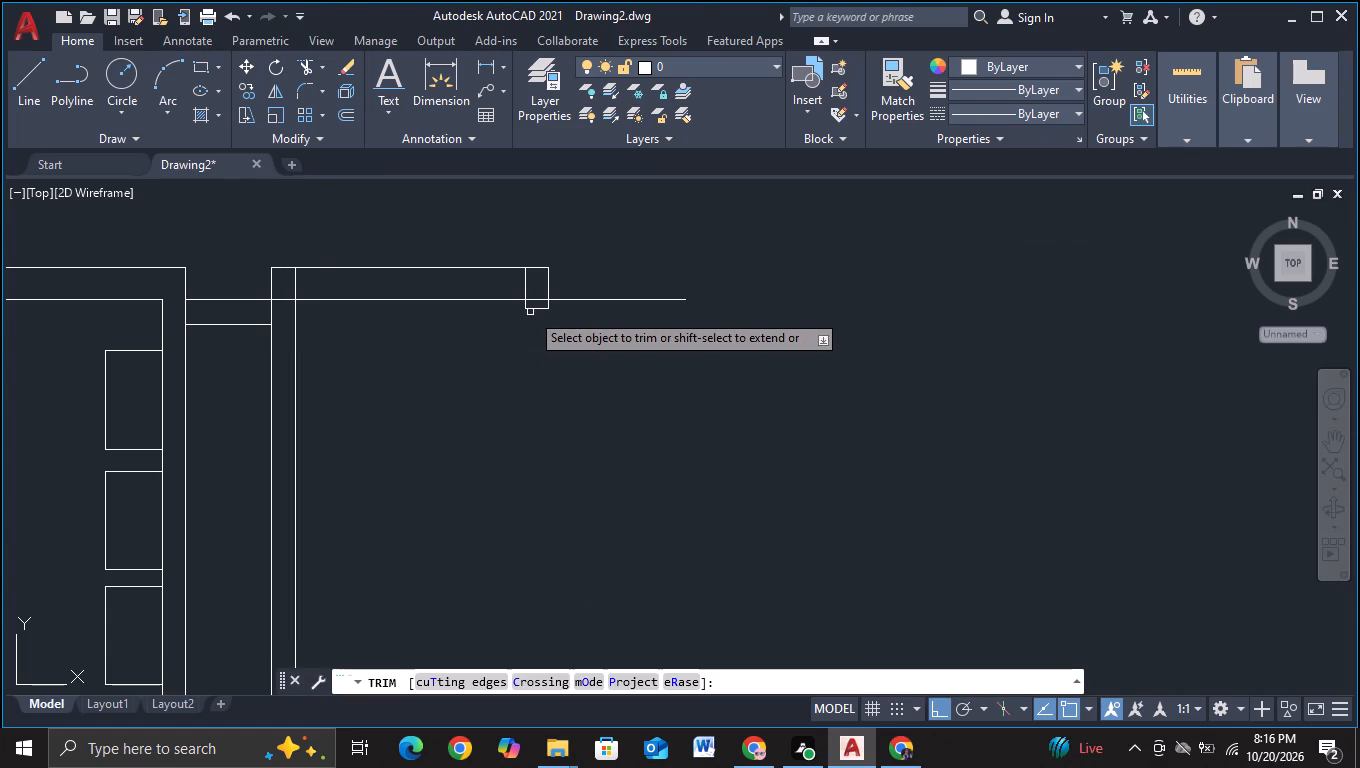
{"action": "left_click", "coordinate": [529, 308]}
{"action": "scroll", "coordinate": [530, 303], "scroll_direction": "up", "scroll_amount": 2}
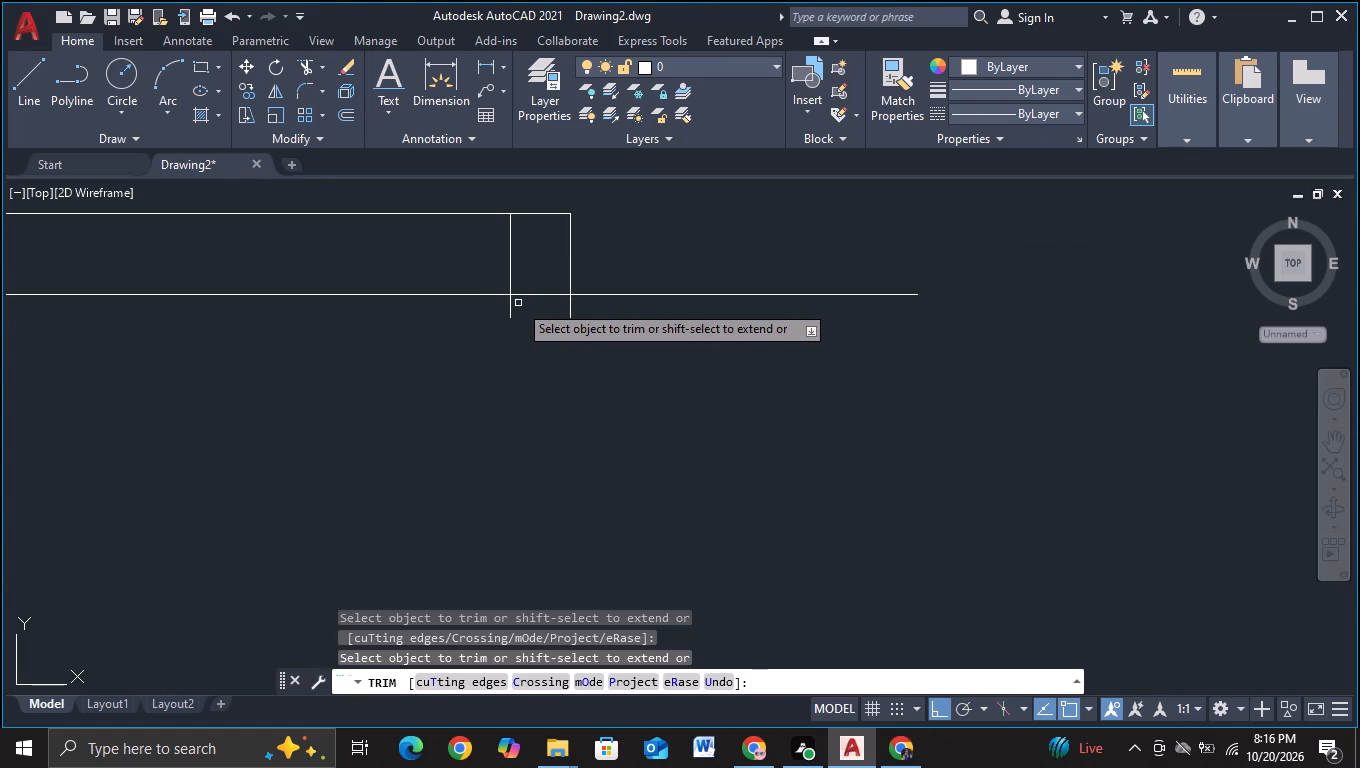
{"action": "left_click", "coordinate": [509, 304]}
{"action": "left_click_drag", "start_coordinate": [557, 311], "coordinate": [603, 309]}
{"action": "scroll", "coordinate": [603, 309], "scroll_direction": "down", "scroll_amount": 2}
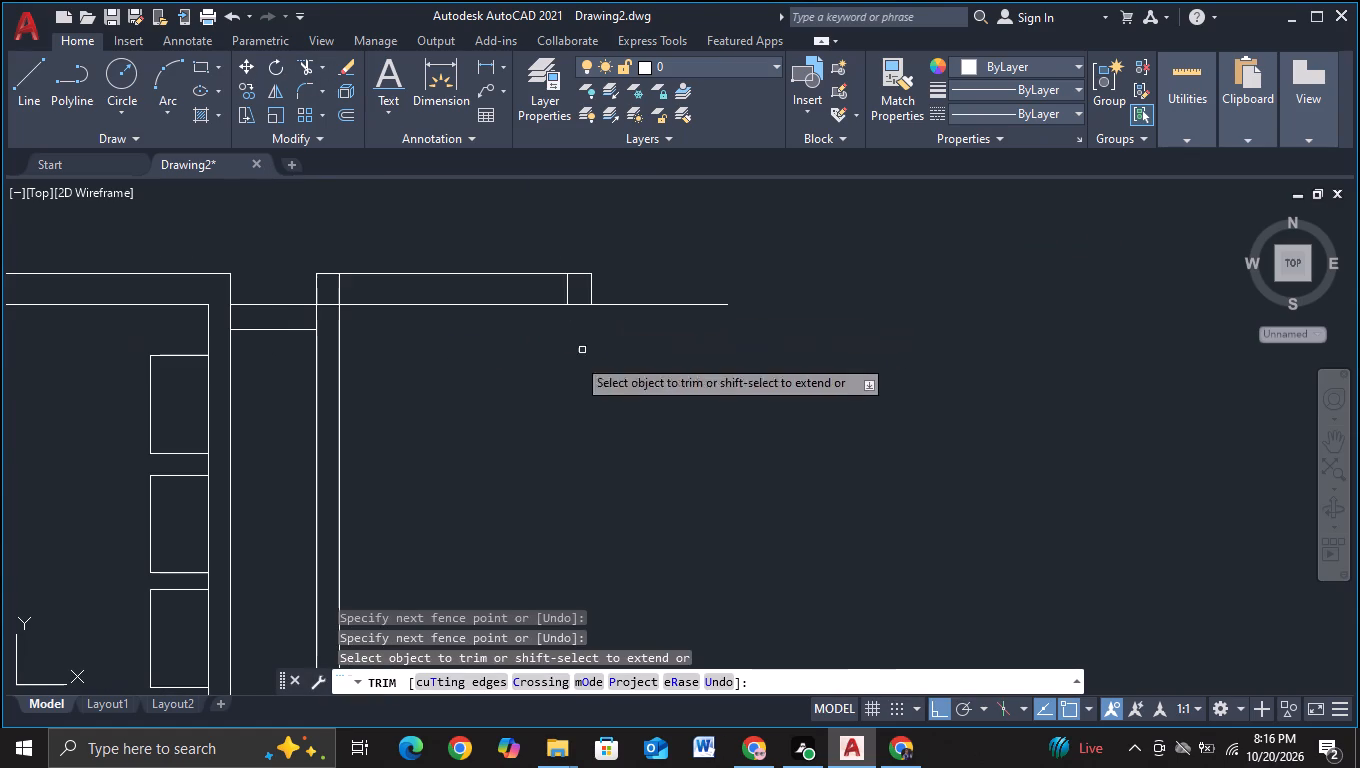
Trim away the part of the long horizontal line that crosses the narrow column.
{"action": "middle_click_drag", "start_coordinate": [498, 387], "coordinate": [846, 369]}
{"action": "scroll", "coordinate": [730, 346], "scroll_direction": "up", "scroll_amount": 1}
{"action": "left_click_drag", "start_coordinate": [636, 229], "coordinate": [636, 242]}
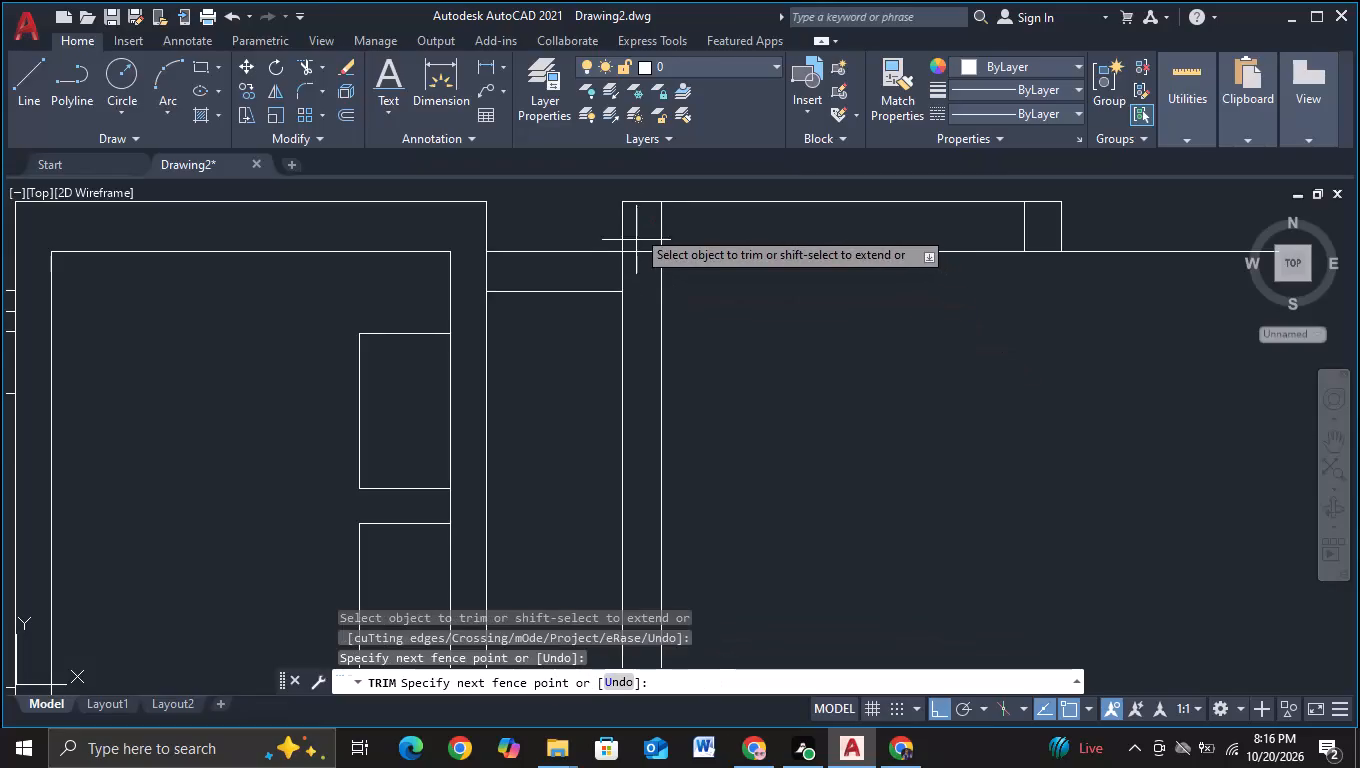
{"action": "left_click_drag", "start_coordinate": [636, 242], "coordinate": [636, 266]}
{"action": "scroll", "coordinate": [689, 298], "scroll_direction": "down", "scroll_amount": 1}
{"action": "middle_click_drag", "start_coordinate": [820, 334], "coordinate": [529, 346]}
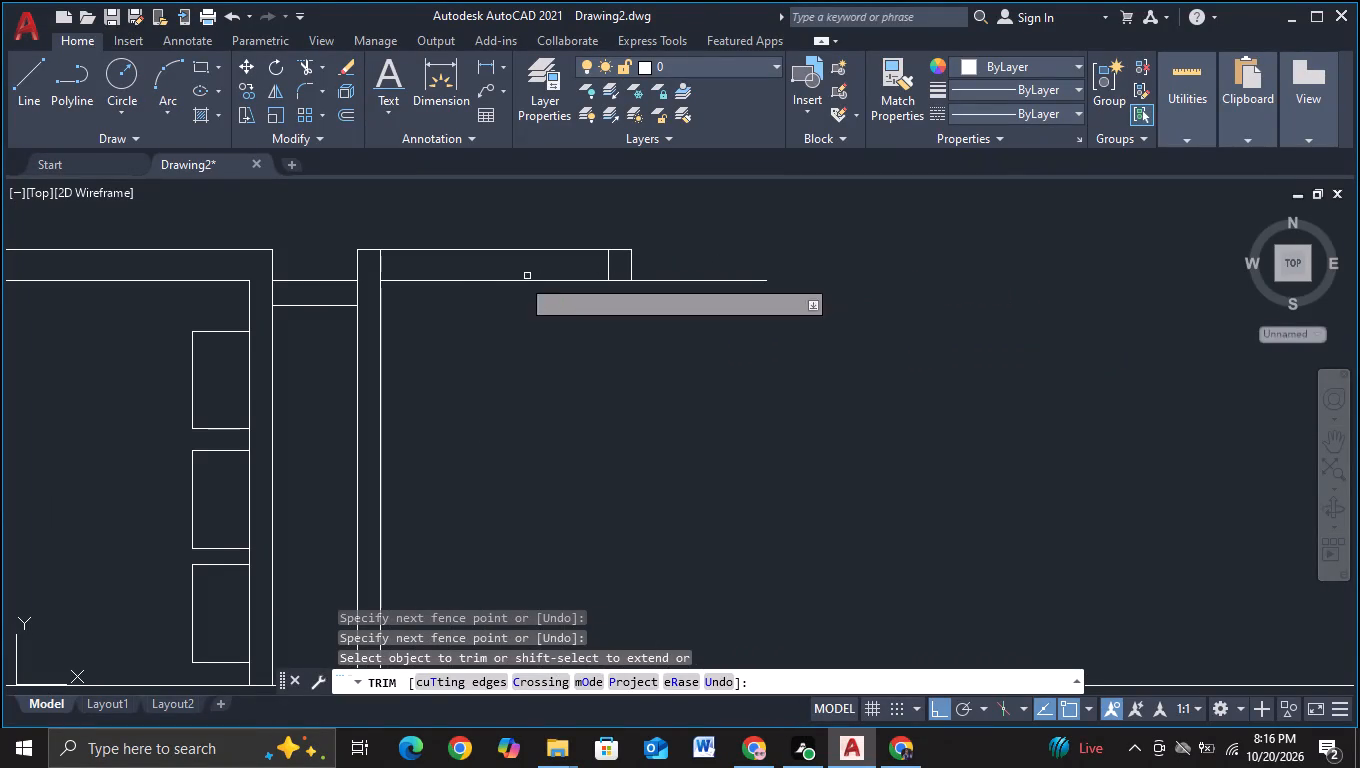
Draw two vertical lines from the small rectangle's lower corners down past the ground line.
{"action": "left_click", "coordinate": [19, 106]}
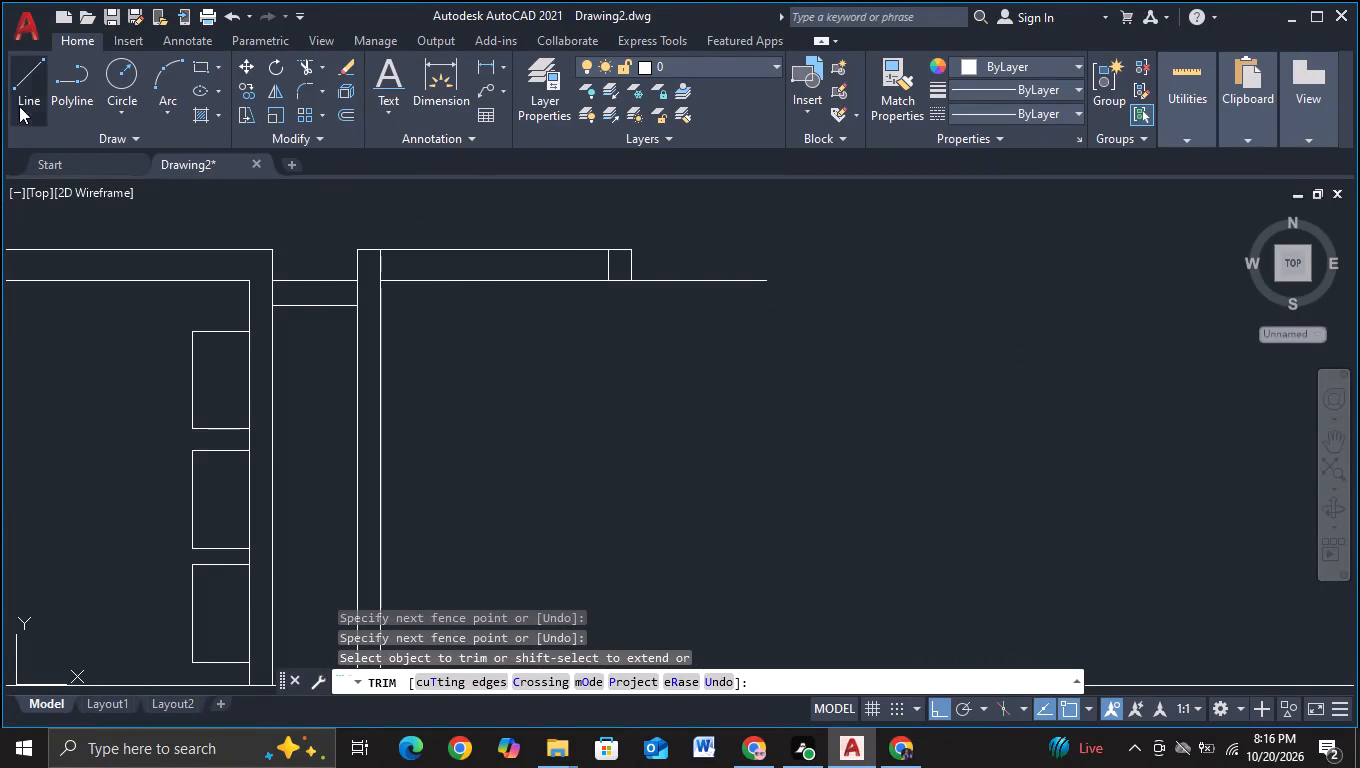
{"action": "left_click", "coordinate": [606, 283]}
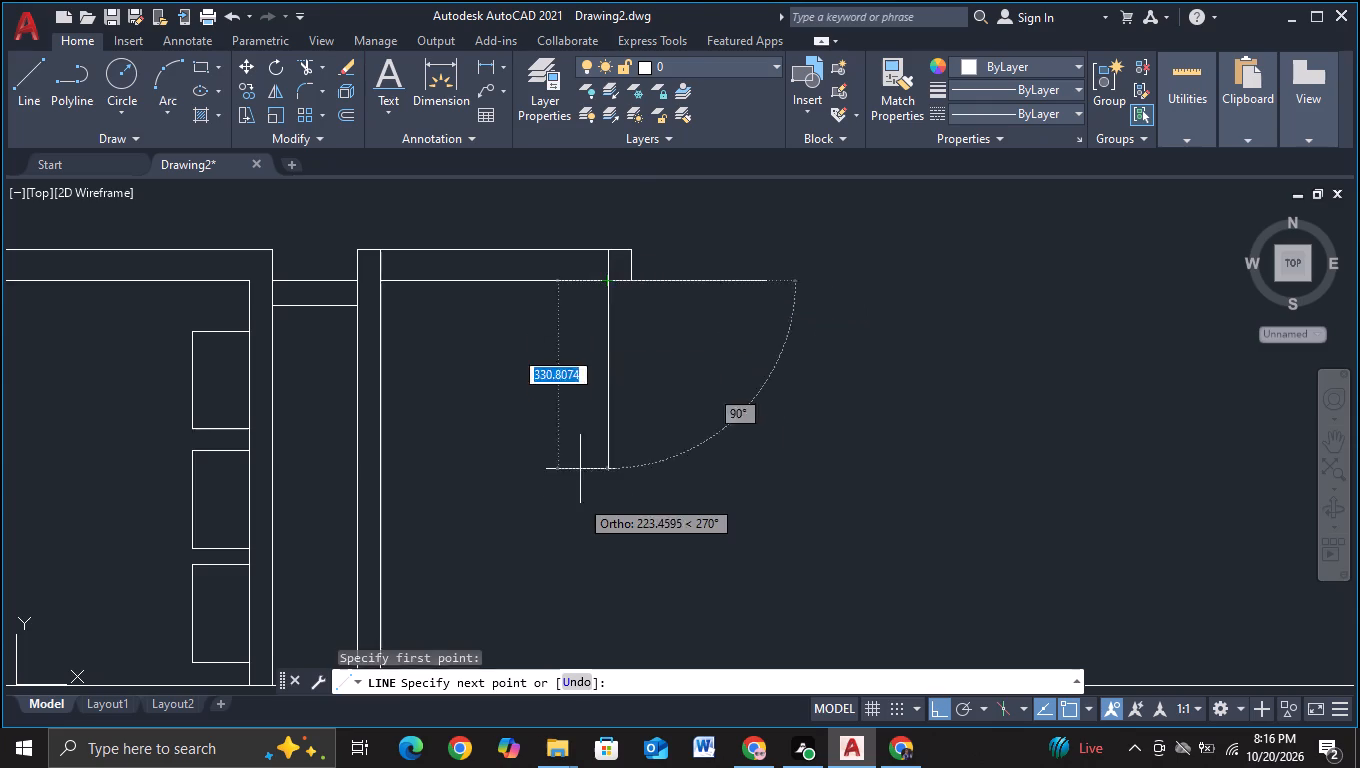
{"action": "scroll", "coordinate": [579, 499], "scroll_direction": "down", "scroll_amount": 2}
{"action": "middle_click_drag", "start_coordinate": [579, 499], "coordinate": [578, 388]}
{"action": "left_click", "coordinate": [581, 557]}
{"action": "key", "text": "Escape"}
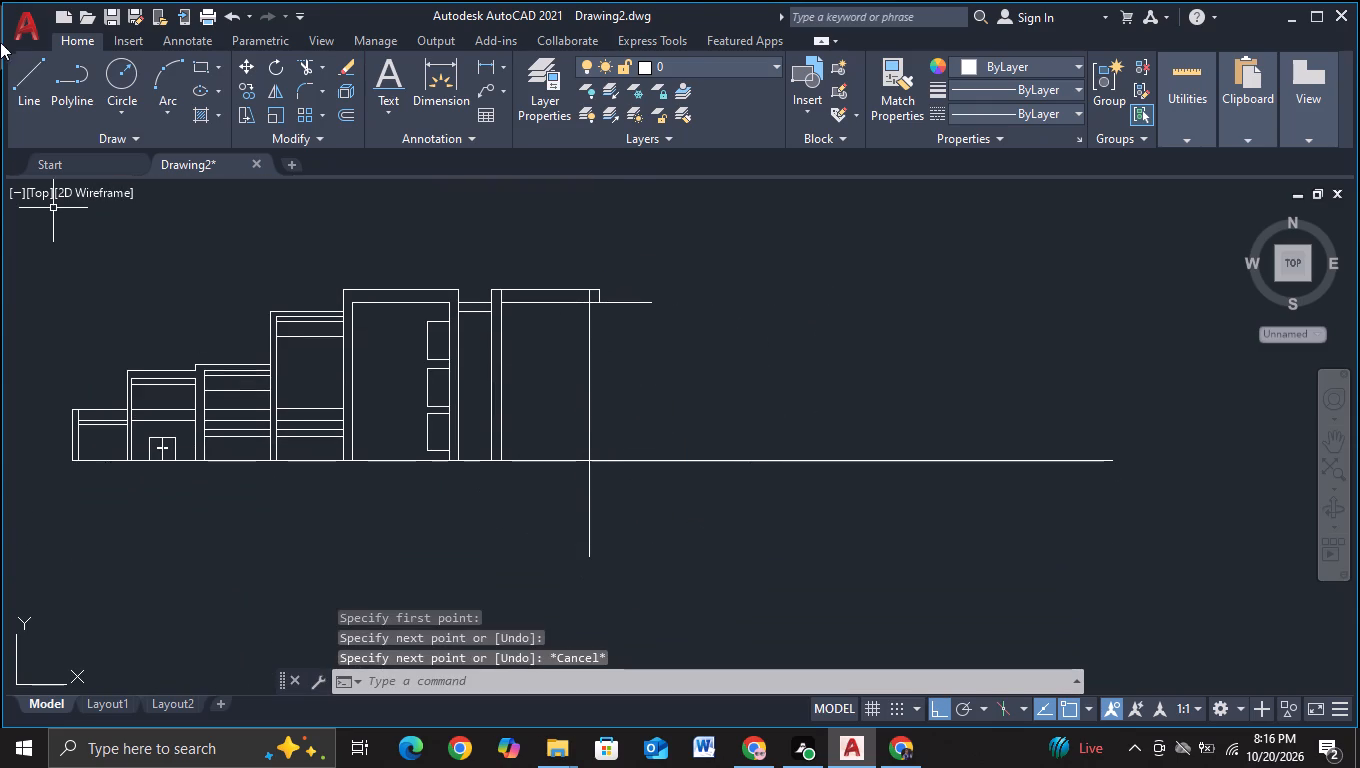
{"action": "left_click", "coordinate": [25, 102]}
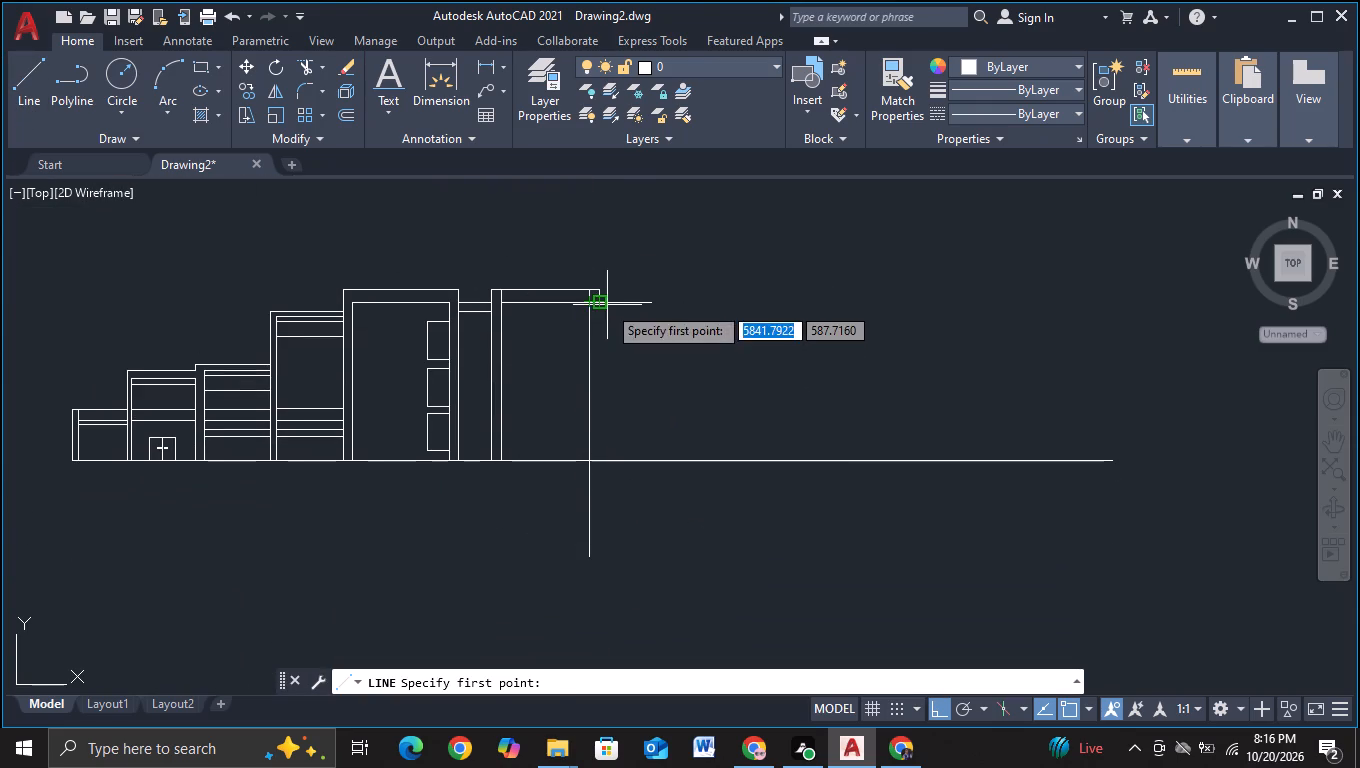
{"action": "left_click", "coordinate": [601, 304]}
{"action": "left_click", "coordinate": [602, 540]}
{"action": "key", "text": "Escape"}
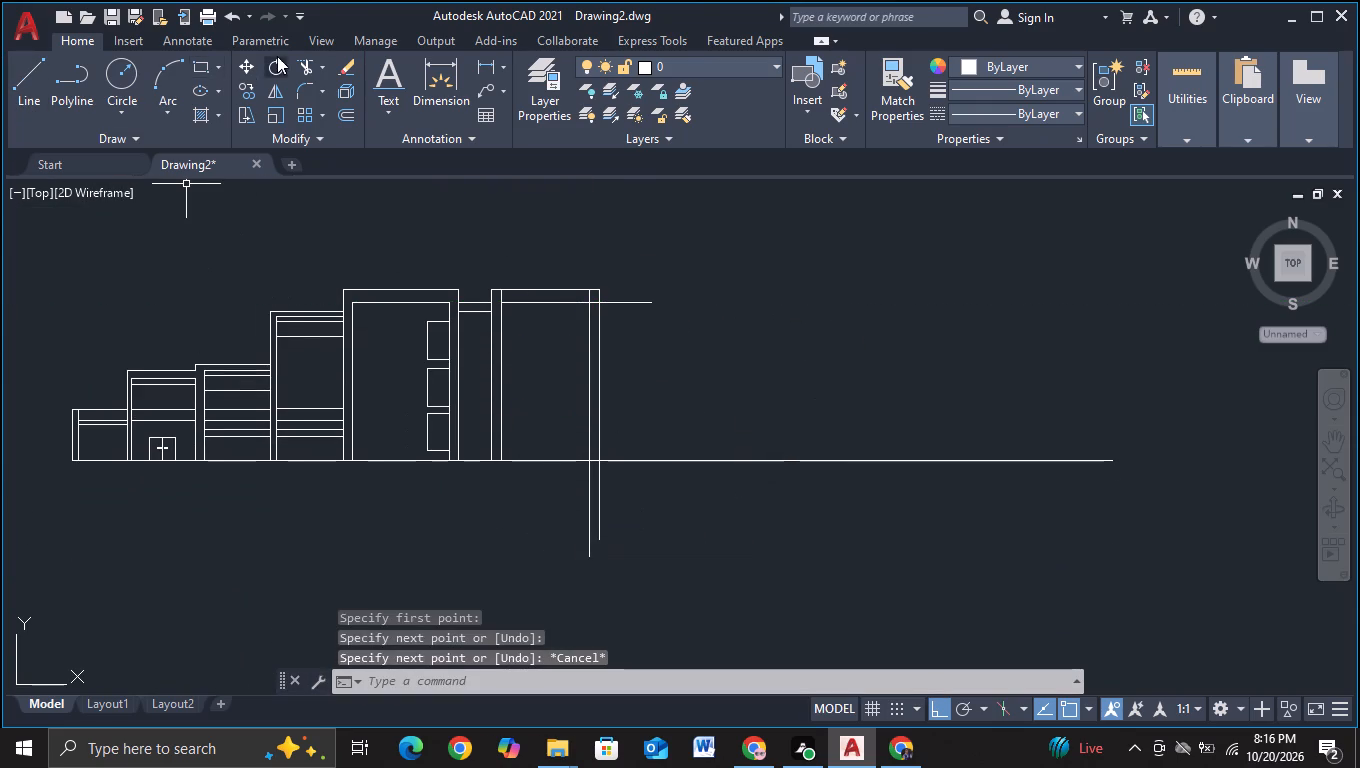
Trim the two new verticals below the ground line and the horizontal line's overhang beyond the block's right side.
{"action": "left_click", "coordinate": [307, 64]}
{"action": "left_click_drag", "start_coordinate": [453, 516], "coordinate": [720, 532]}
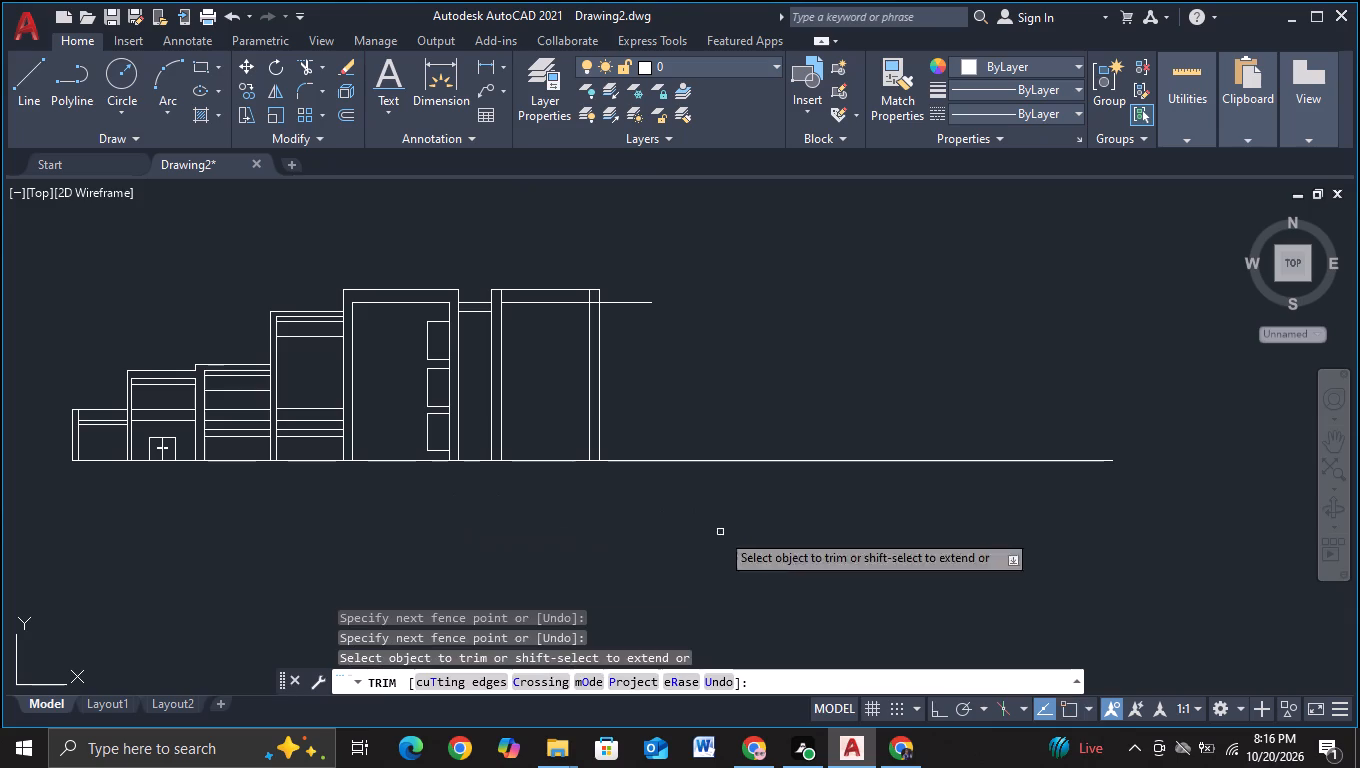
{"action": "left_click_drag", "start_coordinate": [615, 280], "coordinate": [625, 371]}
{"action": "middle_click_drag", "start_coordinate": [625, 371], "coordinate": [697, 317]}
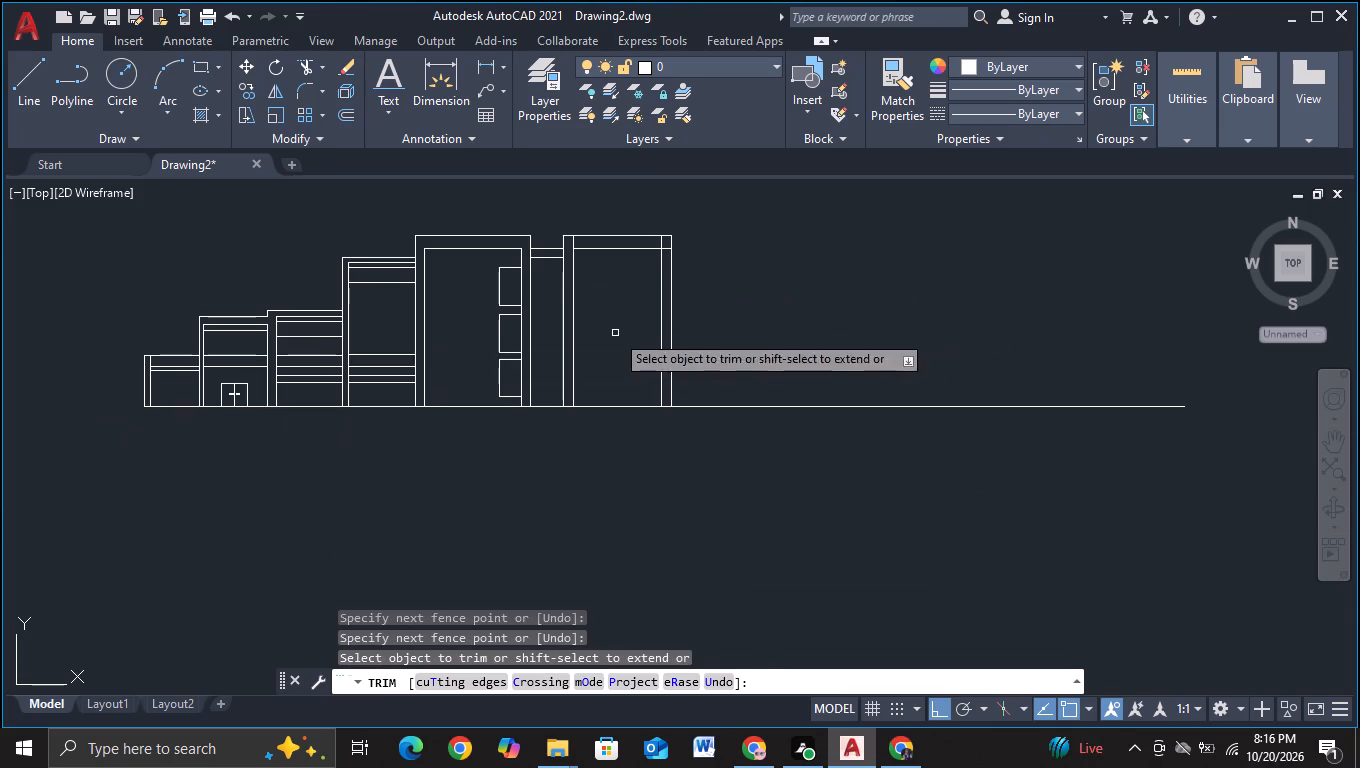
{"action": "key", "text": "Escape"}
Draw a line about 400 units right from the beam's lower right corner, continuing vertically down past the ground line.
{"action": "left_click", "coordinate": [39, 123]}
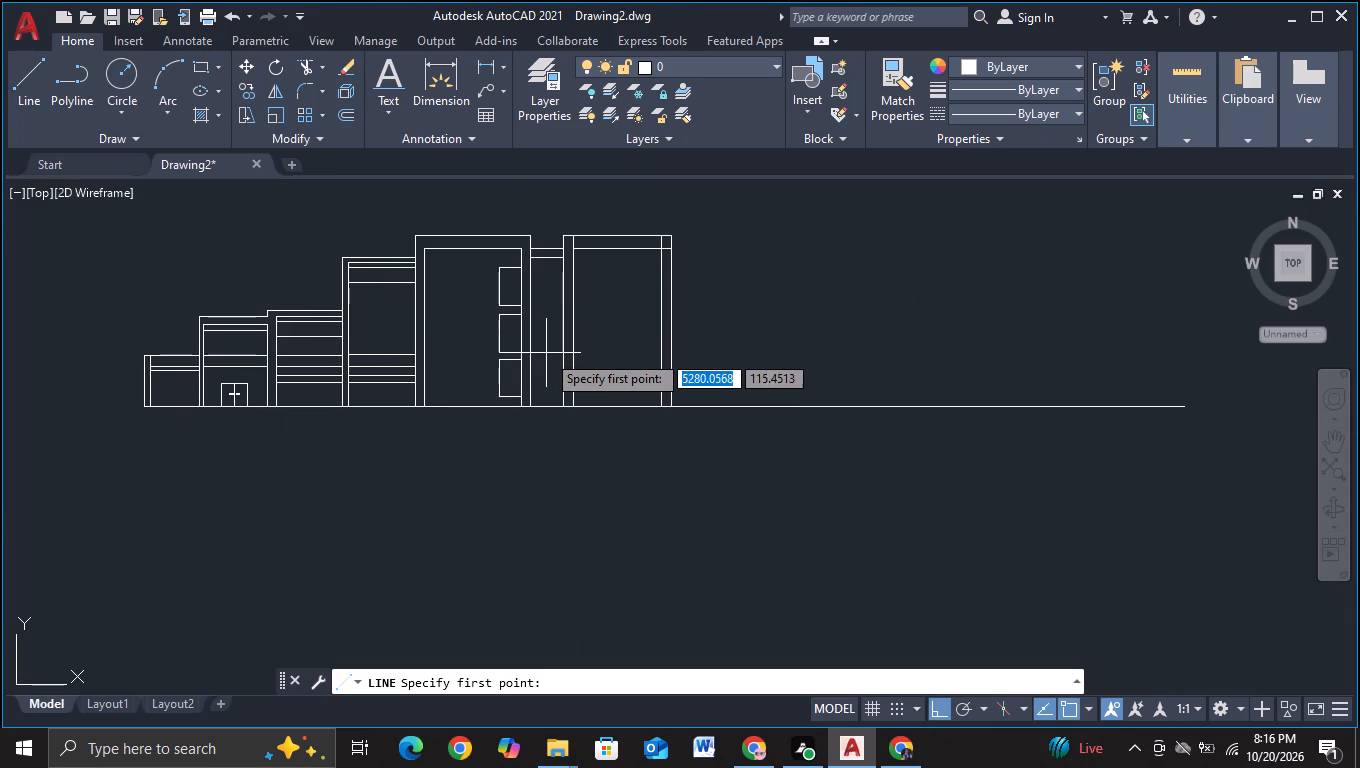
{"action": "scroll", "coordinate": [594, 360], "scroll_direction": "up", "scroll_amount": 1}
{"action": "middle_click_drag", "start_coordinate": [594, 360], "coordinate": [596, 414]}
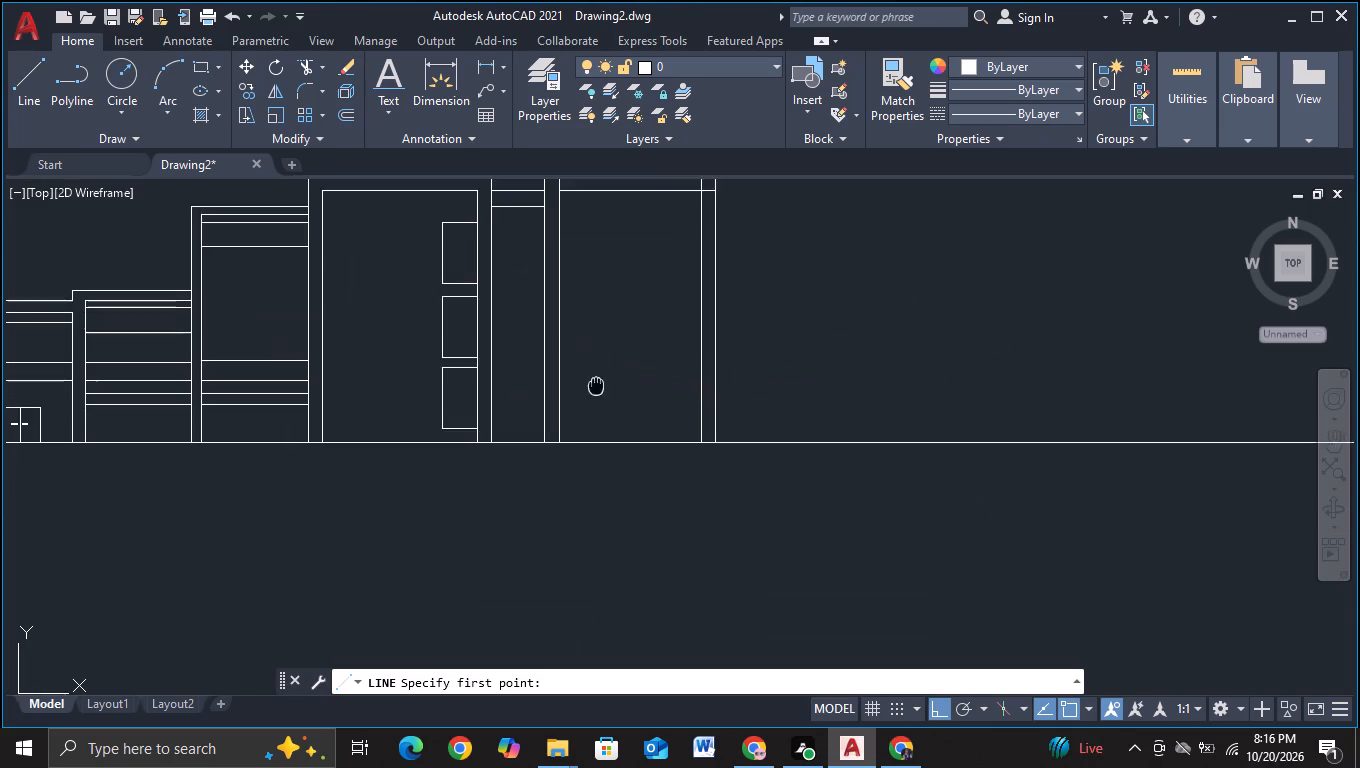
{"action": "middle_click_drag", "start_coordinate": [596, 414], "coordinate": [595, 430]}
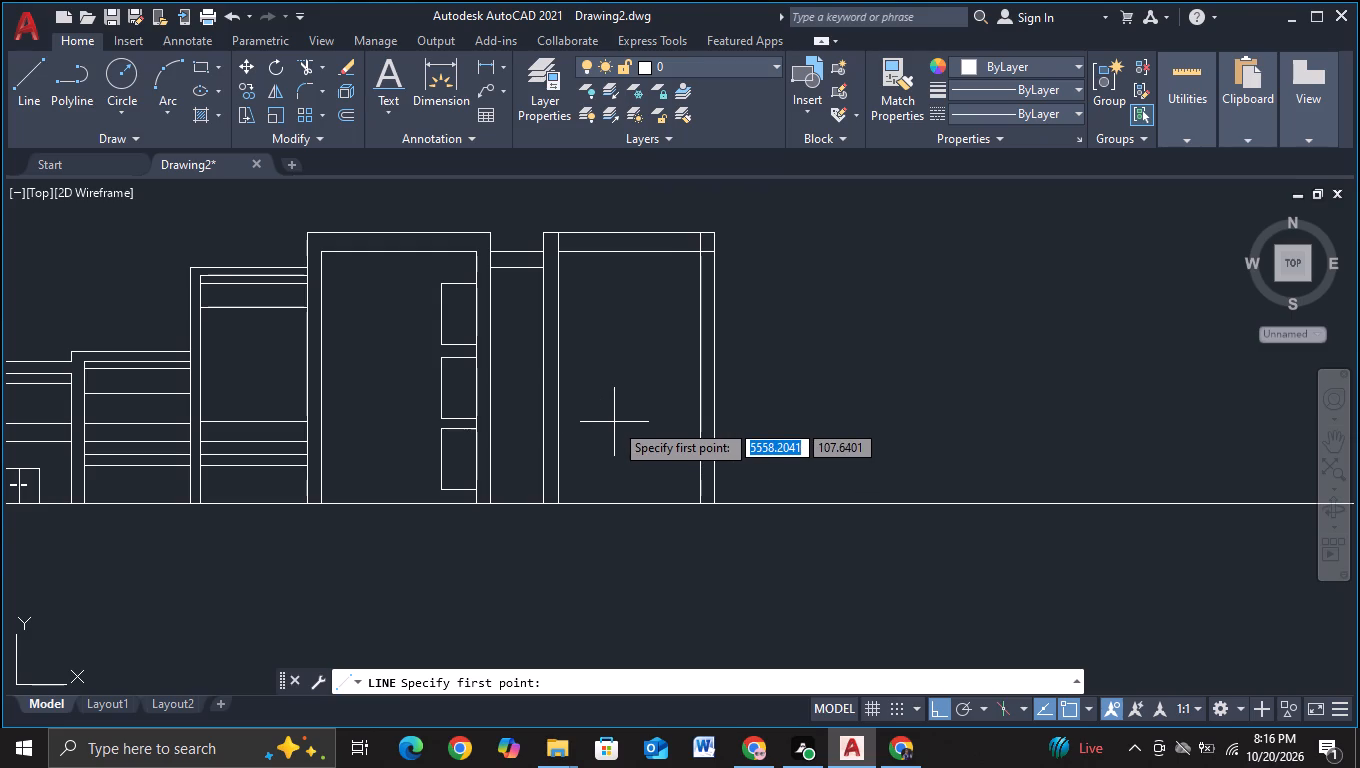
{"action": "middle_click_drag", "start_coordinate": [616, 398], "coordinate": [517, 457]}
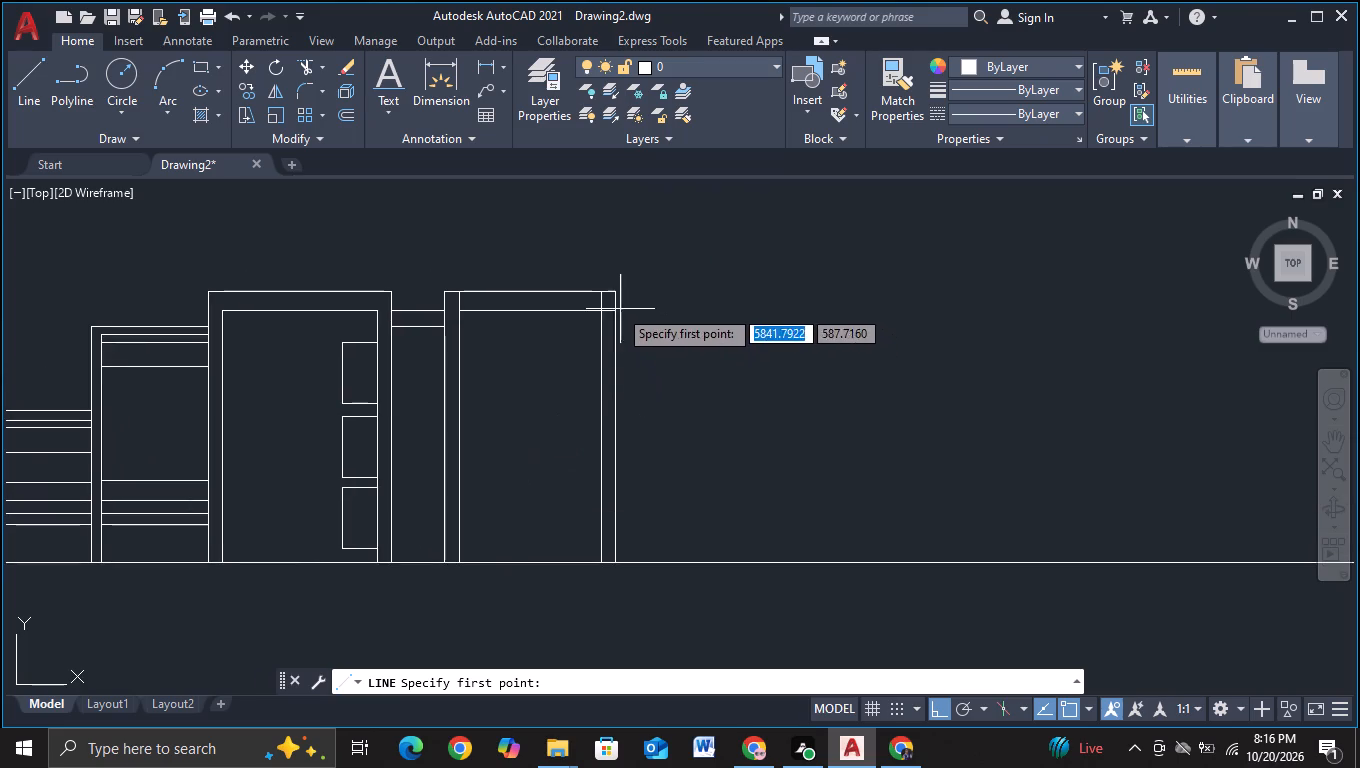
{"action": "left_click", "coordinate": [613, 307]}
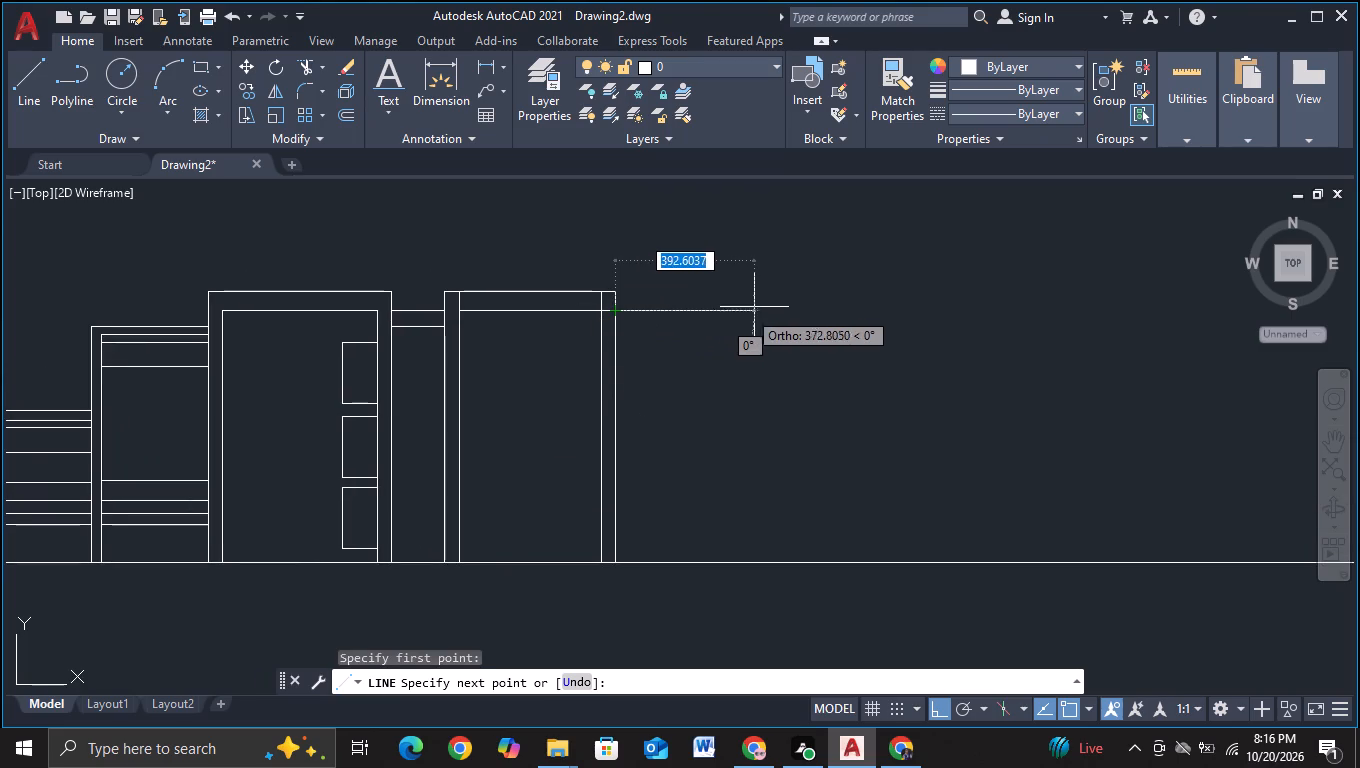
{"action": "left_click", "coordinate": [760, 302]}
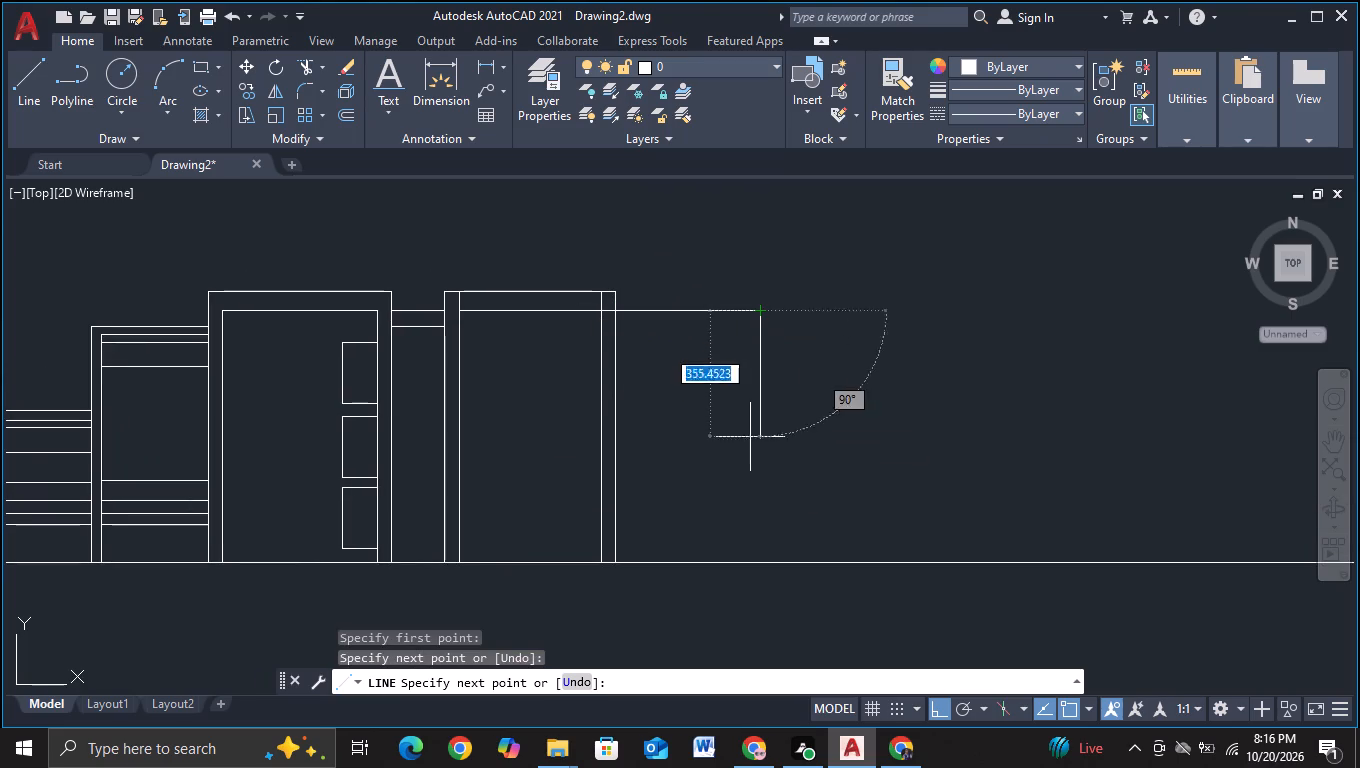
{"action": "left_click", "coordinate": [748, 597]}
{"action": "key", "text": "Escape"}
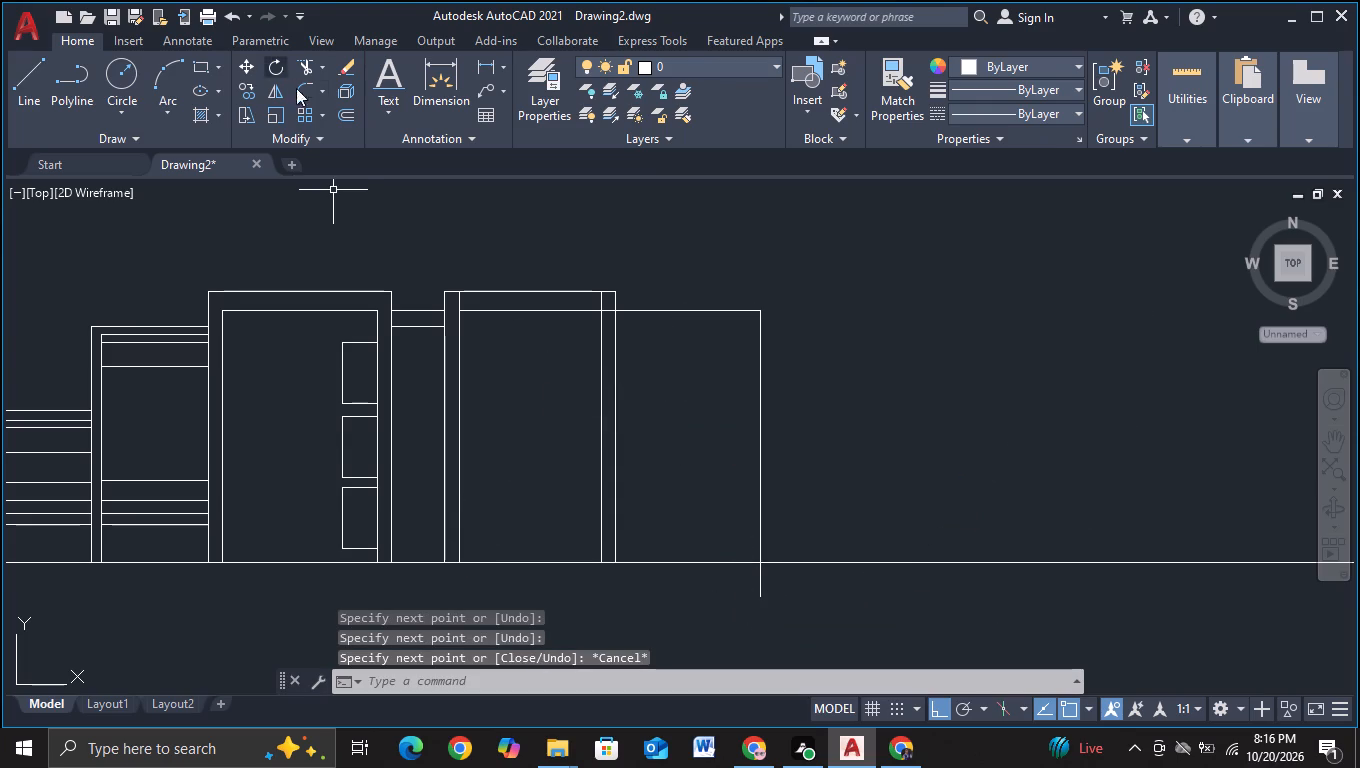
Trim the new rightmost vertical line where it extends below the ground line.
{"action": "left_click", "coordinate": [305, 63]}
{"action": "left_click_drag", "start_coordinate": [724, 579], "coordinate": [802, 589]}
{"action": "middle_click_drag", "start_coordinate": [807, 521], "coordinate": [912, 455]}
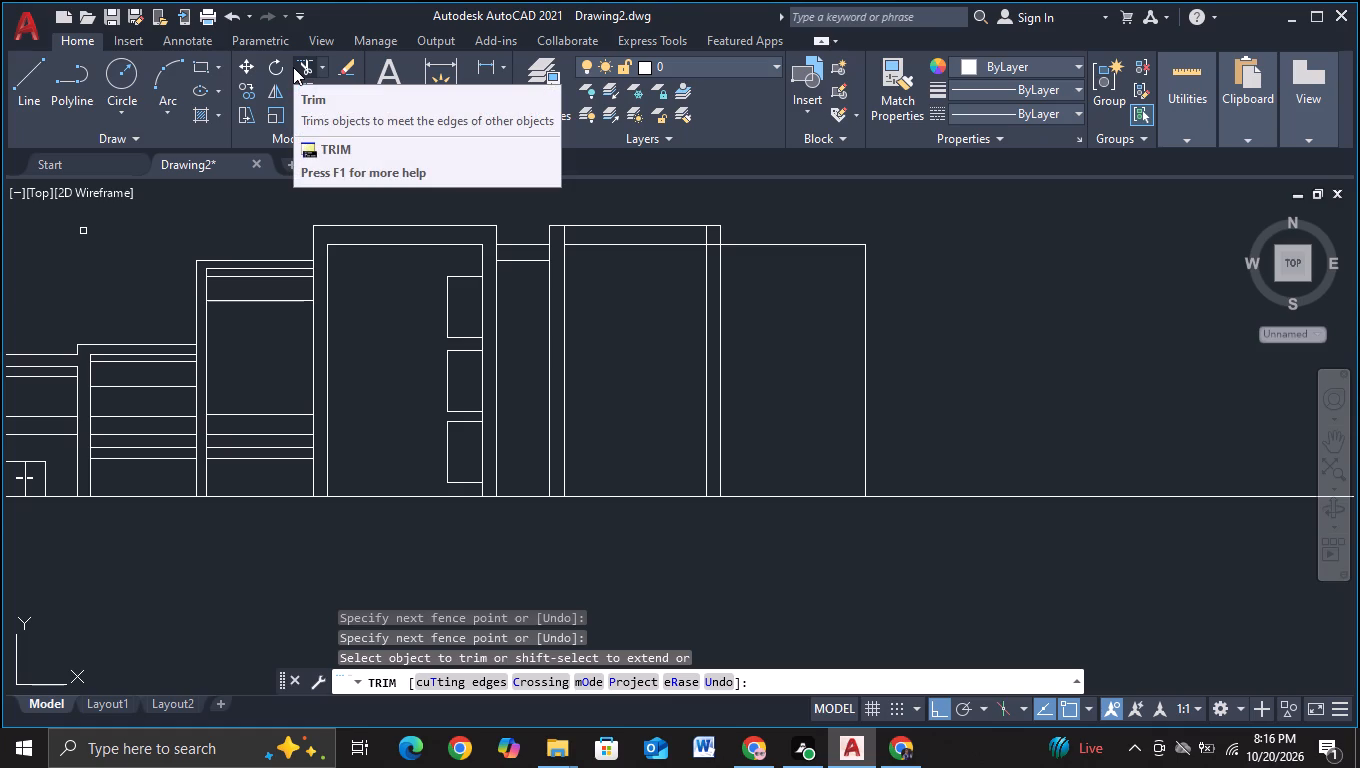
{"action": "key", "text": "Escape"}
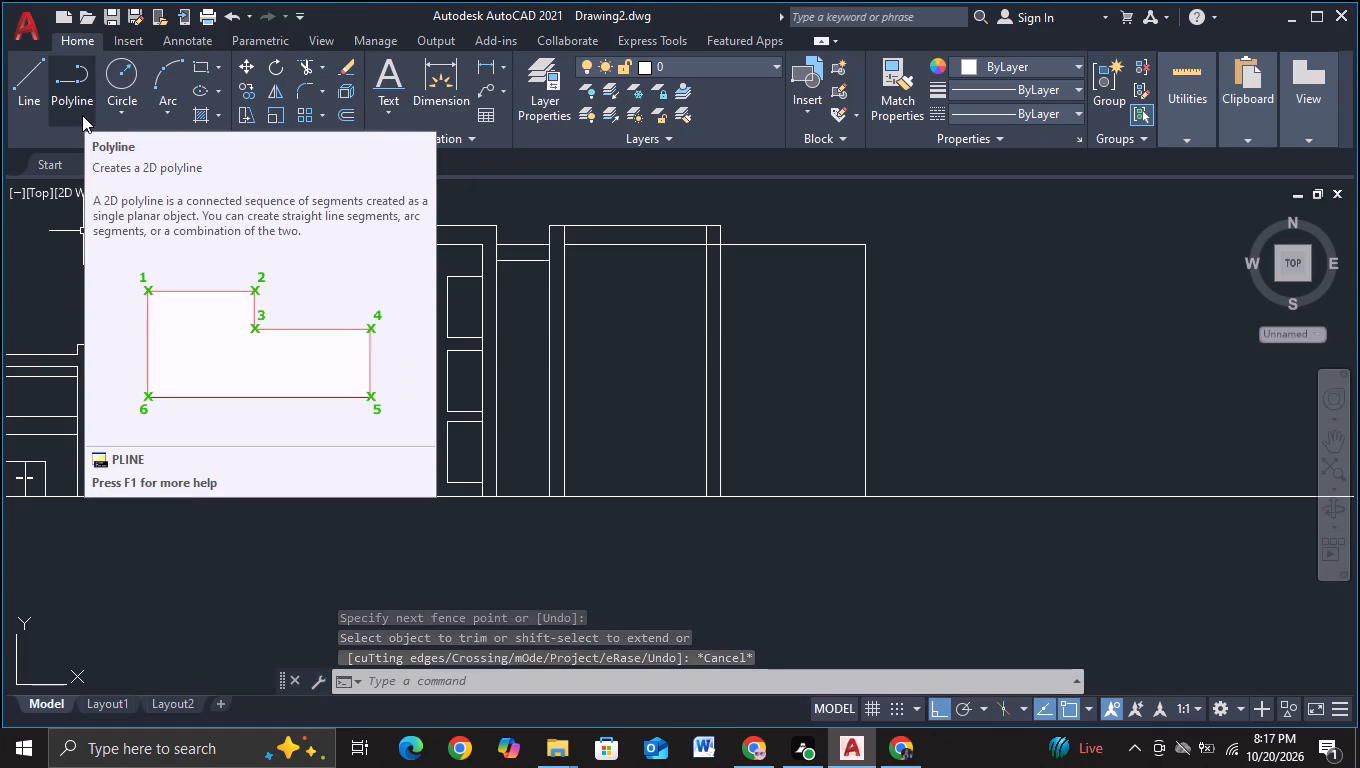
{"action": "key", "text": "Escape"}
Draw a horizontal line about 1258 units long to the right from the canopy's lower corner on the narrow column's outer edge.
{"action": "left_click", "coordinate": [27, 90]}
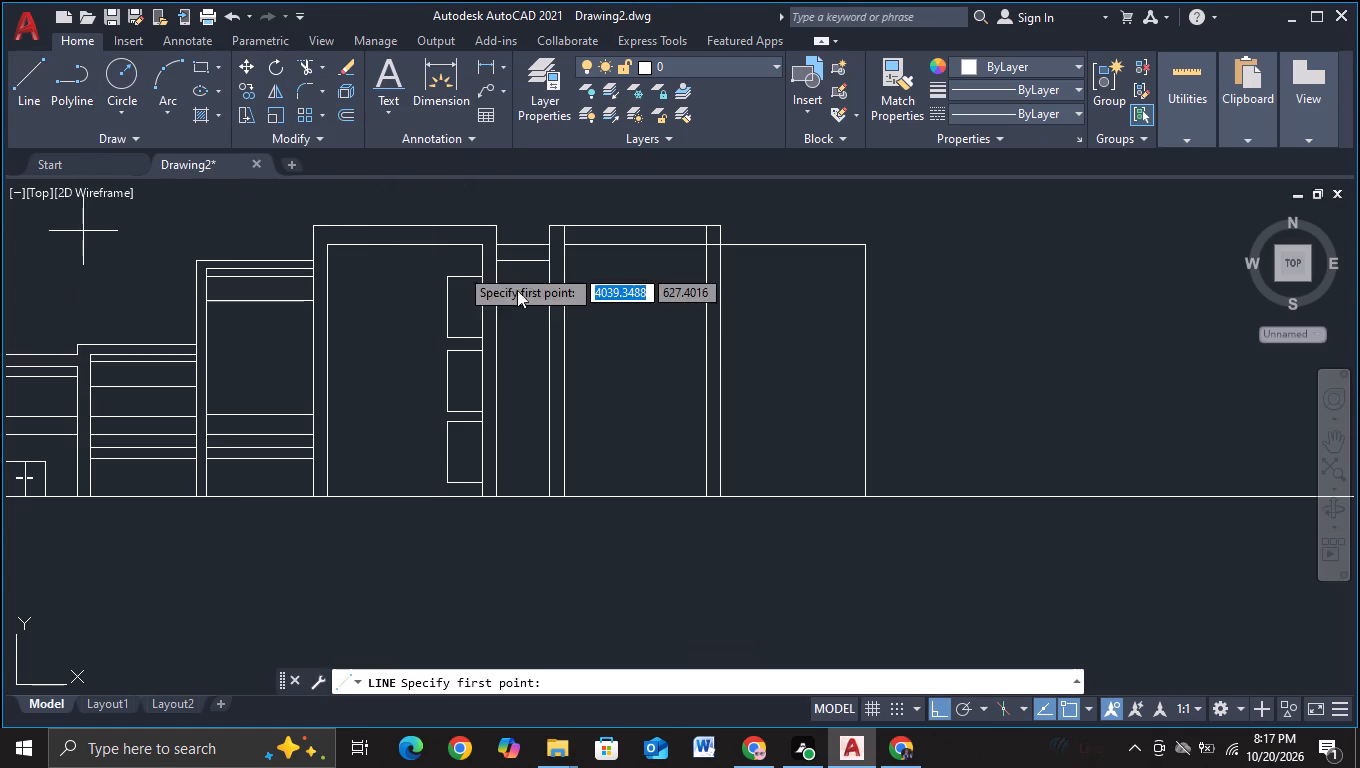
{"action": "left_click", "coordinate": [550, 261]}
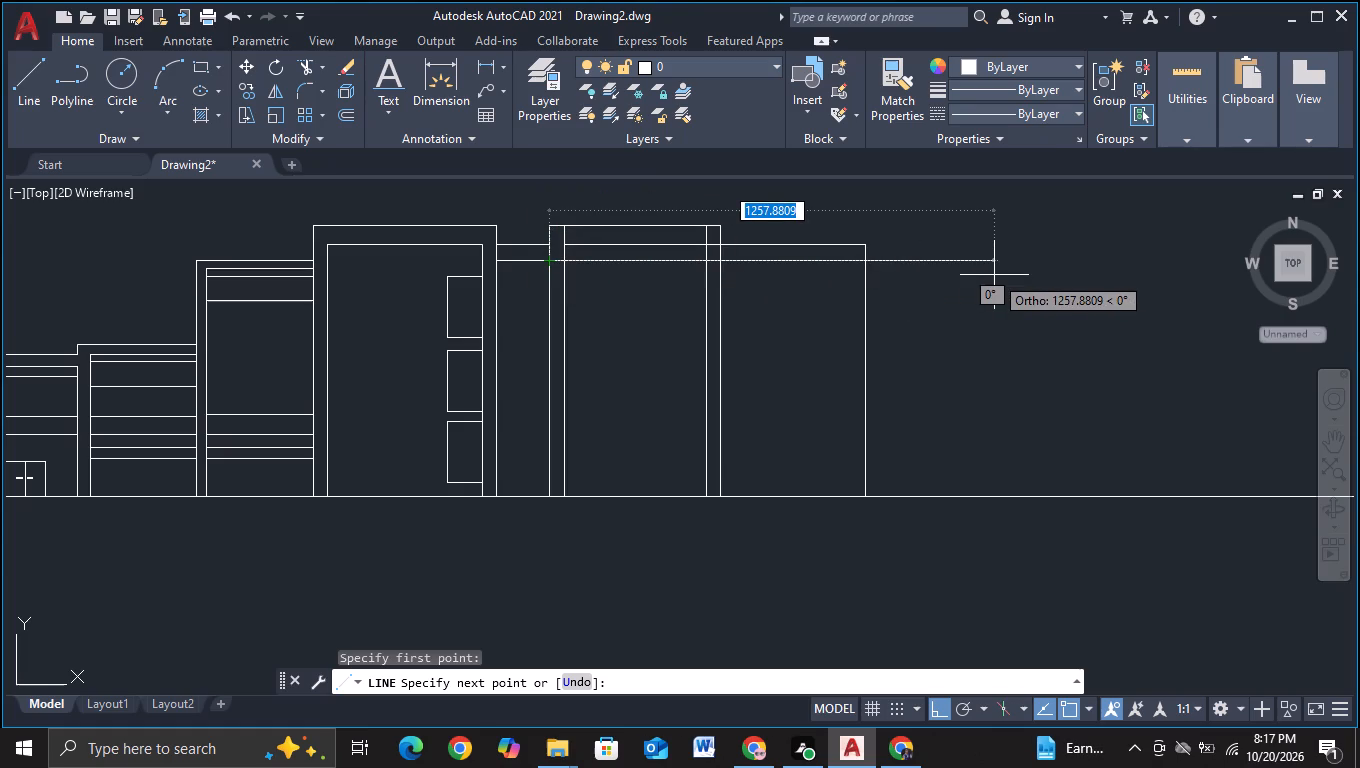
{"action": "left_click", "coordinate": [994, 275]}
{"action": "key", "text": "Escape"}
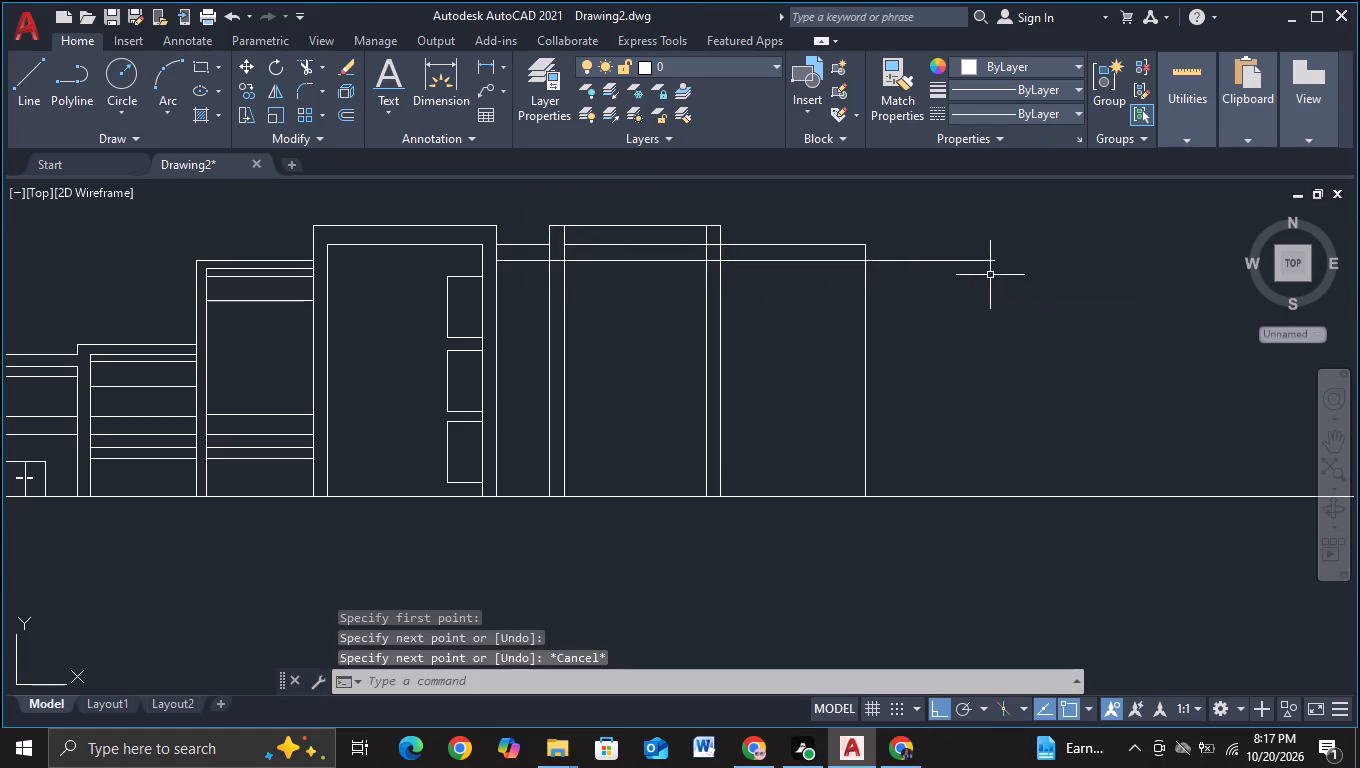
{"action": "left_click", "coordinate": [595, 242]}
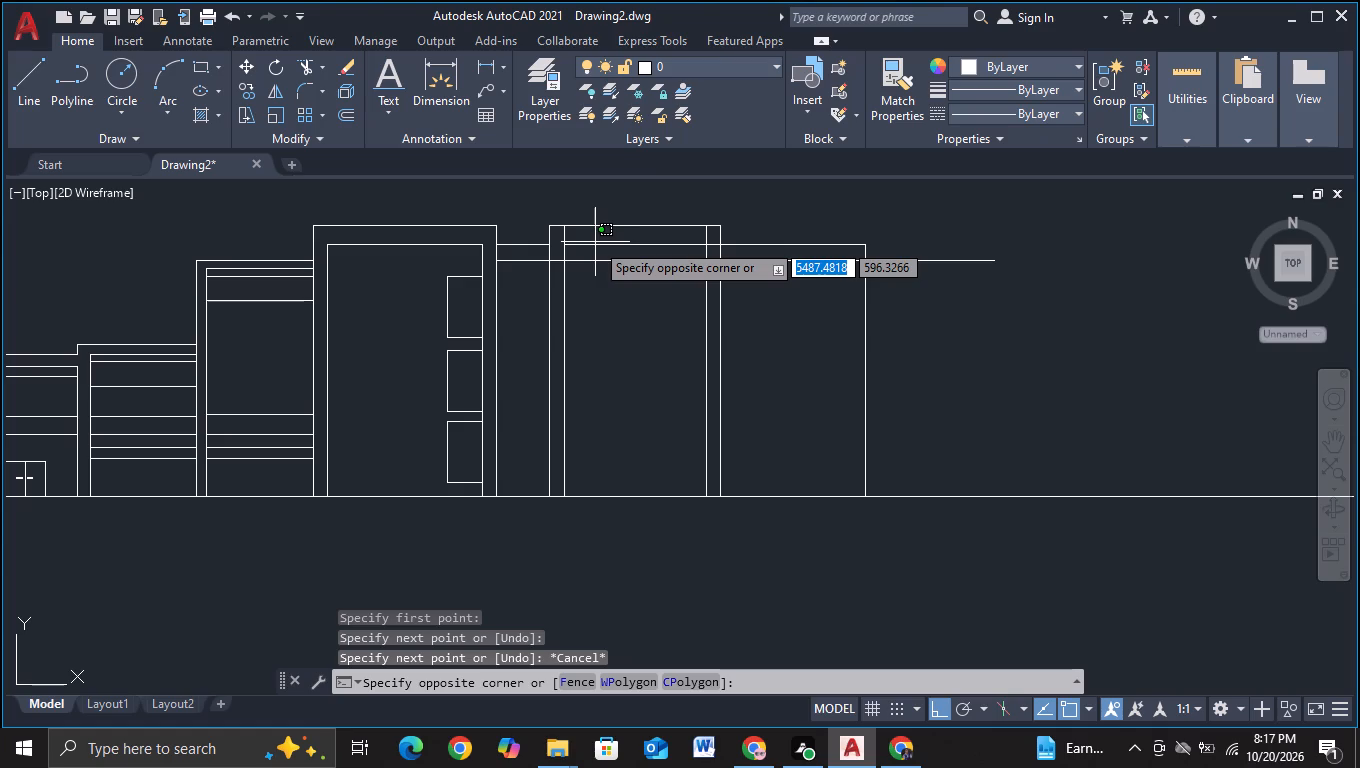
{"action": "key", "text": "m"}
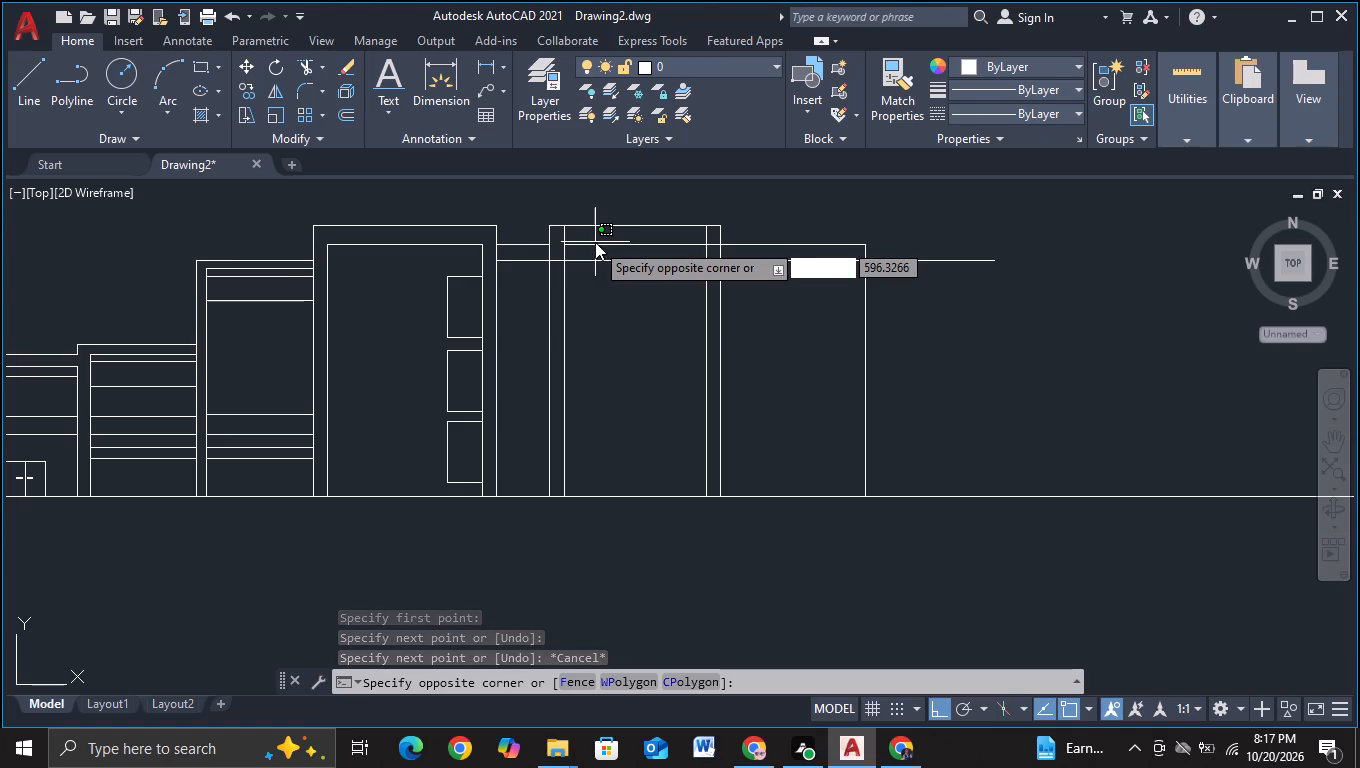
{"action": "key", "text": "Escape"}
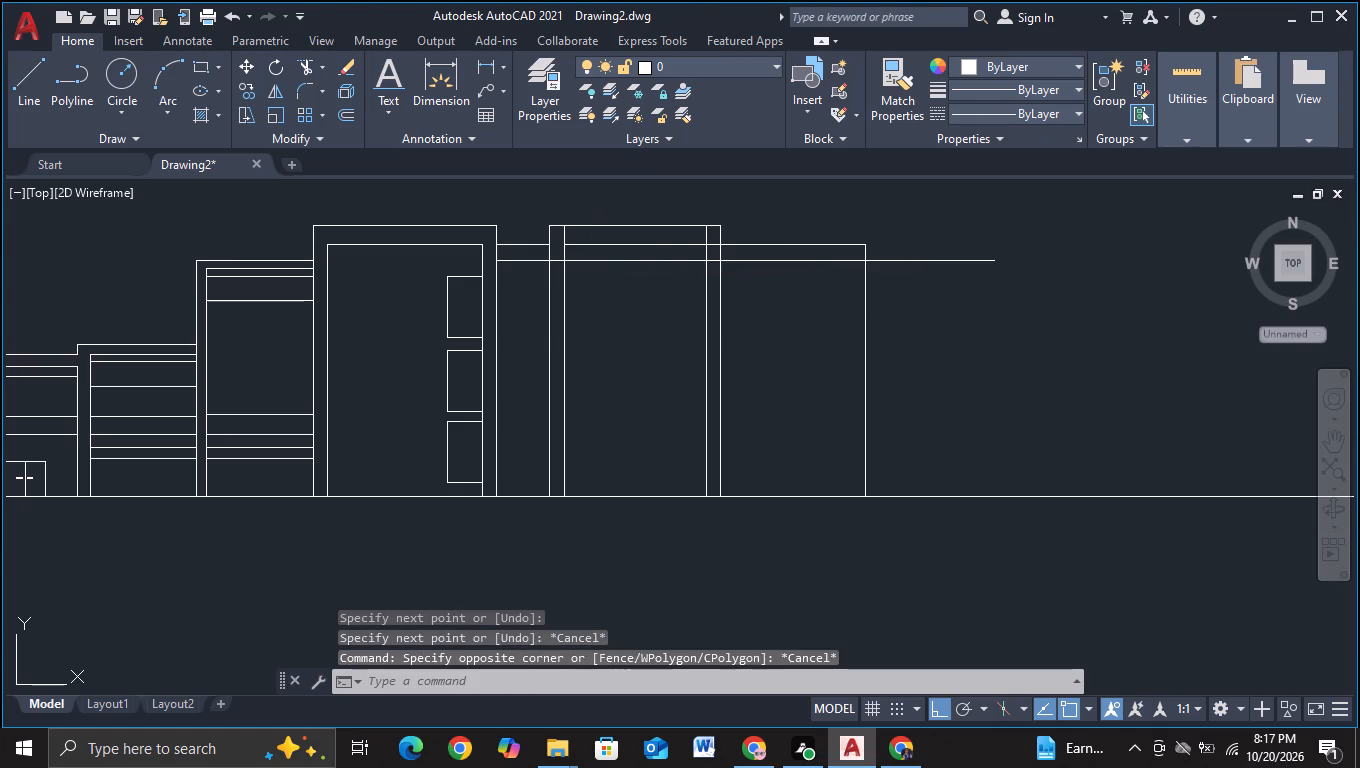
Move the horizontal beam line inside the tall framed block straight up, leaving a narrower band below its top edge.
{"action": "left_click", "coordinate": [659, 245]}
{"action": "key", "text": "m"}
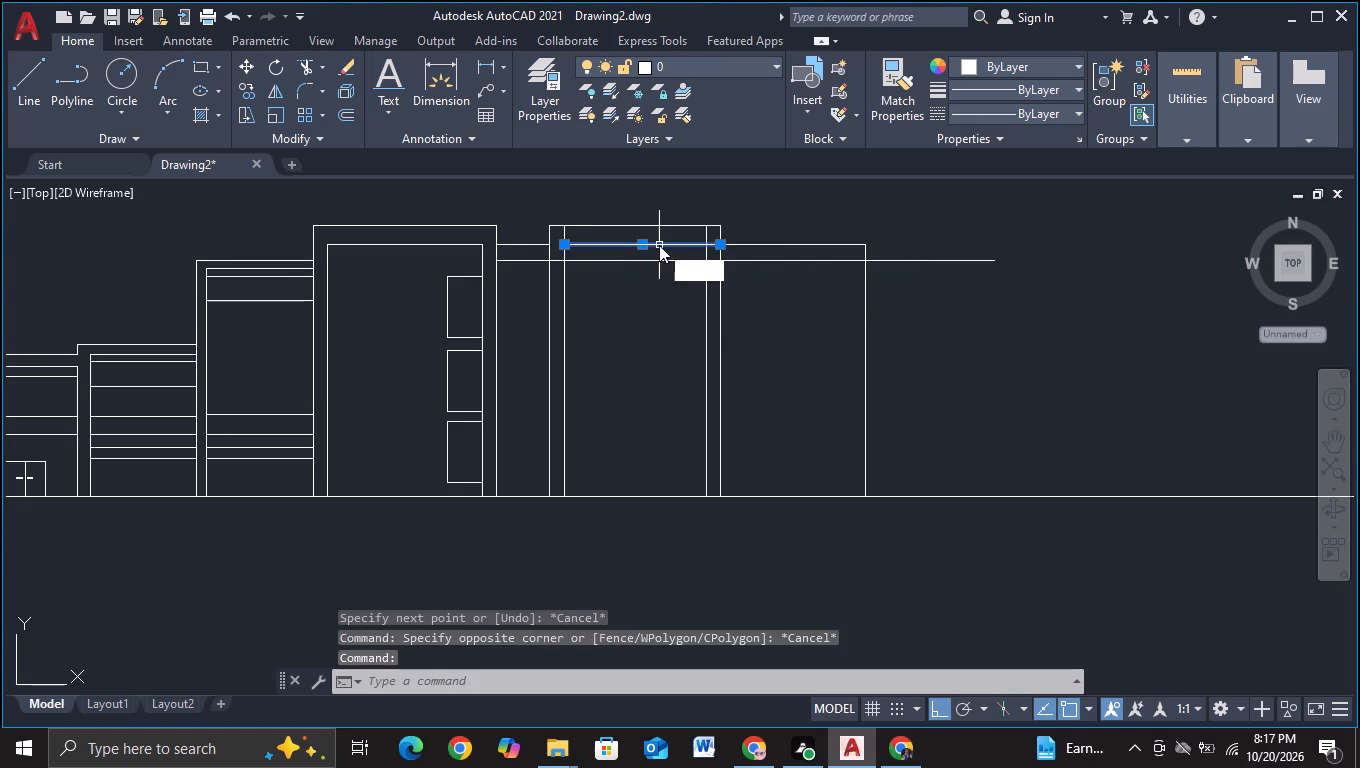
{"action": "left_click", "coordinate": [731, 289]}
{"action": "scroll", "coordinate": [634, 248], "scroll_direction": "up", "scroll_amount": 2}
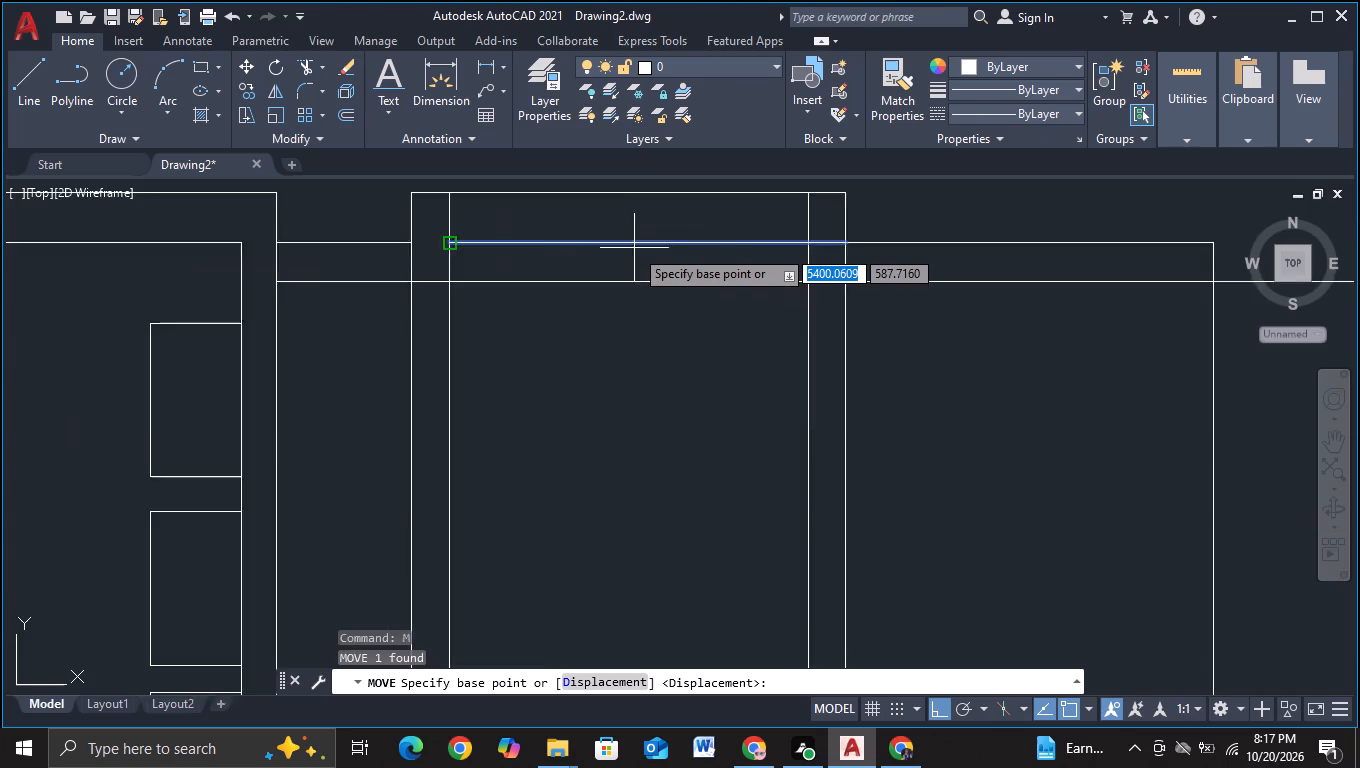
{"action": "scroll", "coordinate": [634, 248], "scroll_direction": "up", "scroll_amount": 1}
{"action": "left_click", "coordinate": [630, 236]}
{"action": "middle_click_drag", "start_coordinate": [630, 228], "coordinate": [626, 396]}
{"action": "scroll", "coordinate": [626, 394], "scroll_direction": "up", "scroll_amount": 1}
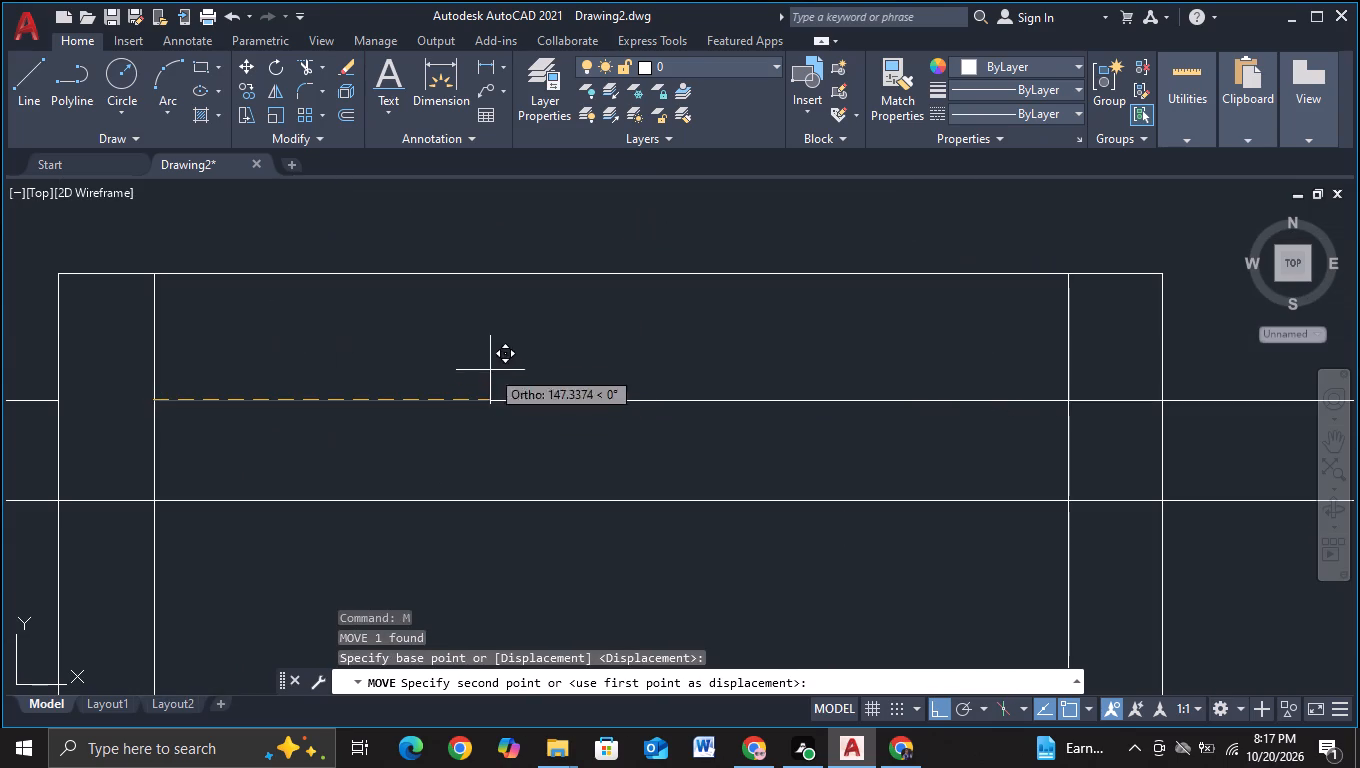
{"action": "key", "text": "F3"}
{"action": "left_click", "coordinate": [155, 314]}
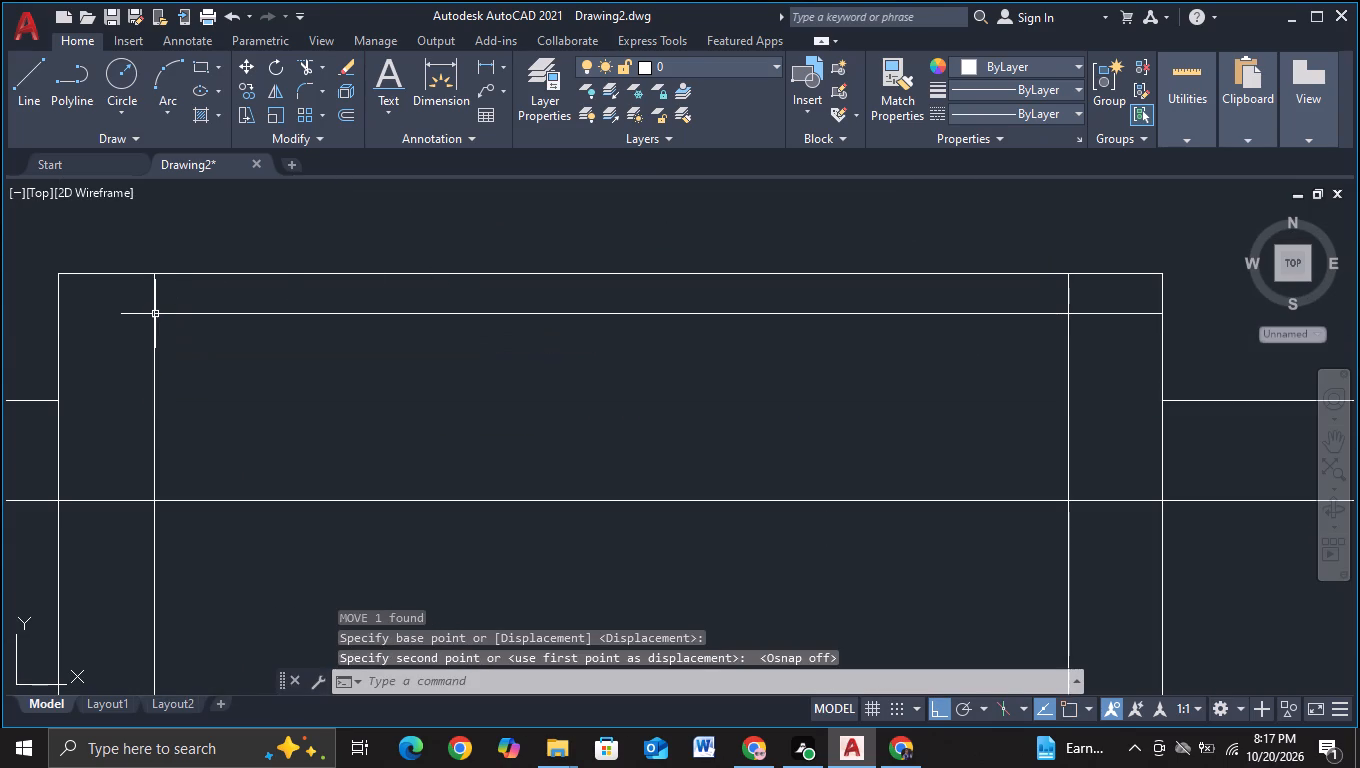
Trim the raised beam line where it crosses the tall block's right column.
{"action": "scroll", "coordinate": [155, 314], "scroll_direction": "down", "scroll_amount": 2}
{"action": "scroll", "coordinate": [281, 390], "scroll_direction": "down", "scroll_amount": 2}
{"action": "middle_click_drag", "start_coordinate": [280, 469], "coordinate": [356, 409]}
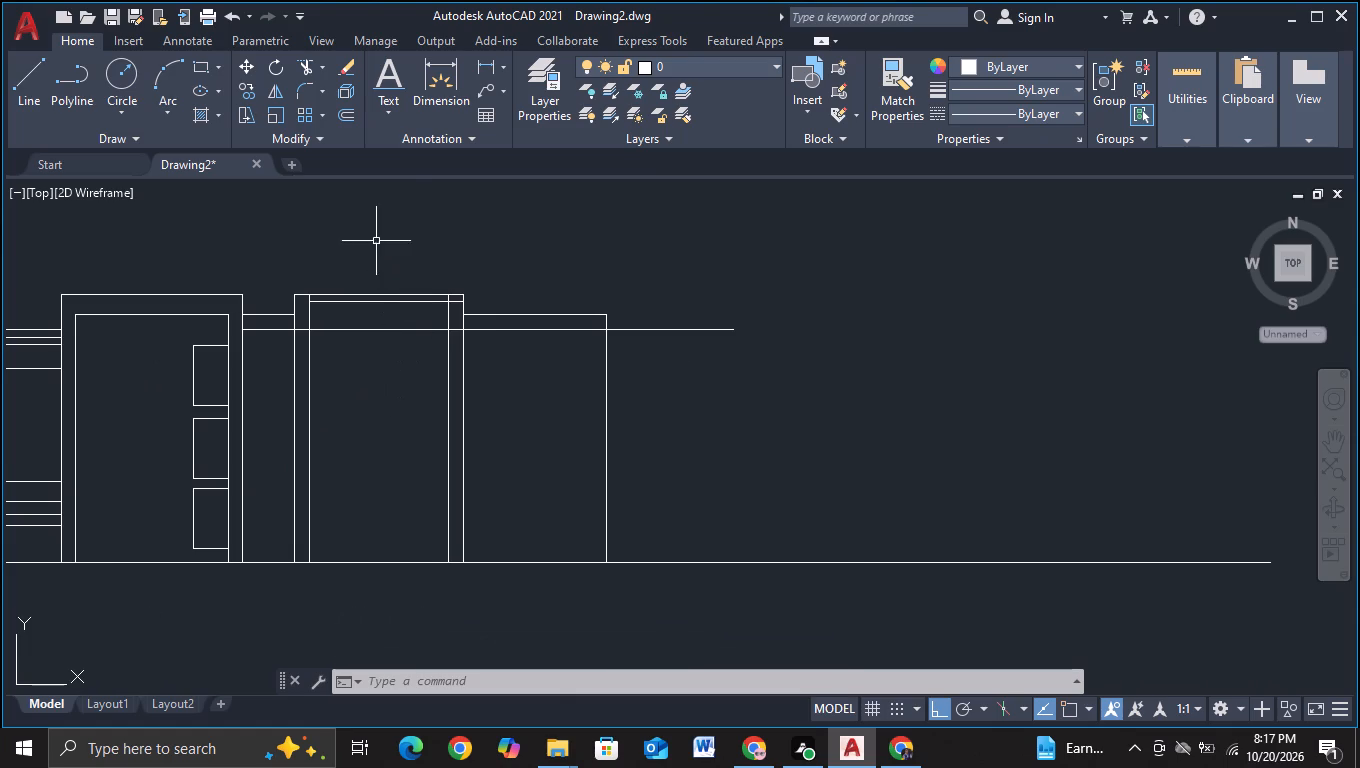
{"action": "left_click", "coordinate": [303, 73]}
{"action": "scroll", "coordinate": [461, 290], "scroll_direction": "up", "scroll_amount": 1}
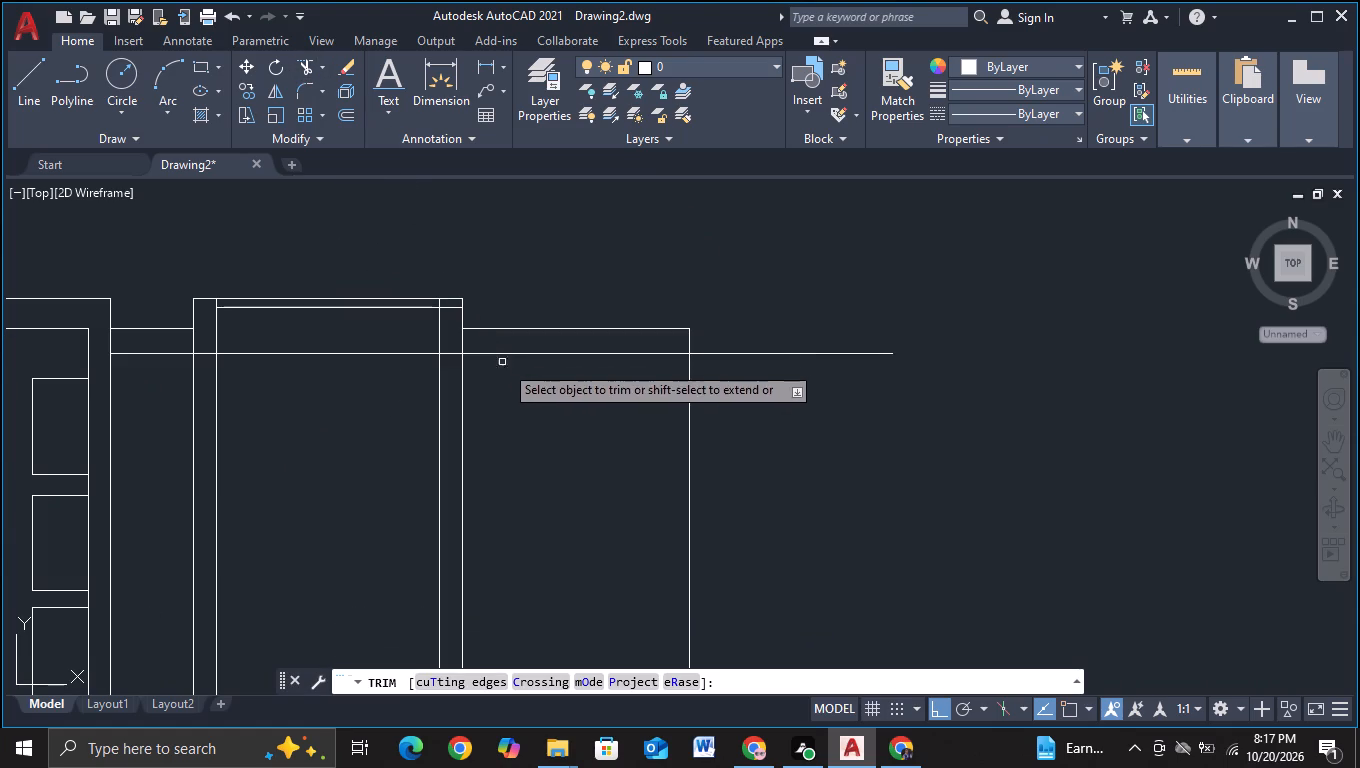
{"action": "left_click", "coordinate": [447, 307]}
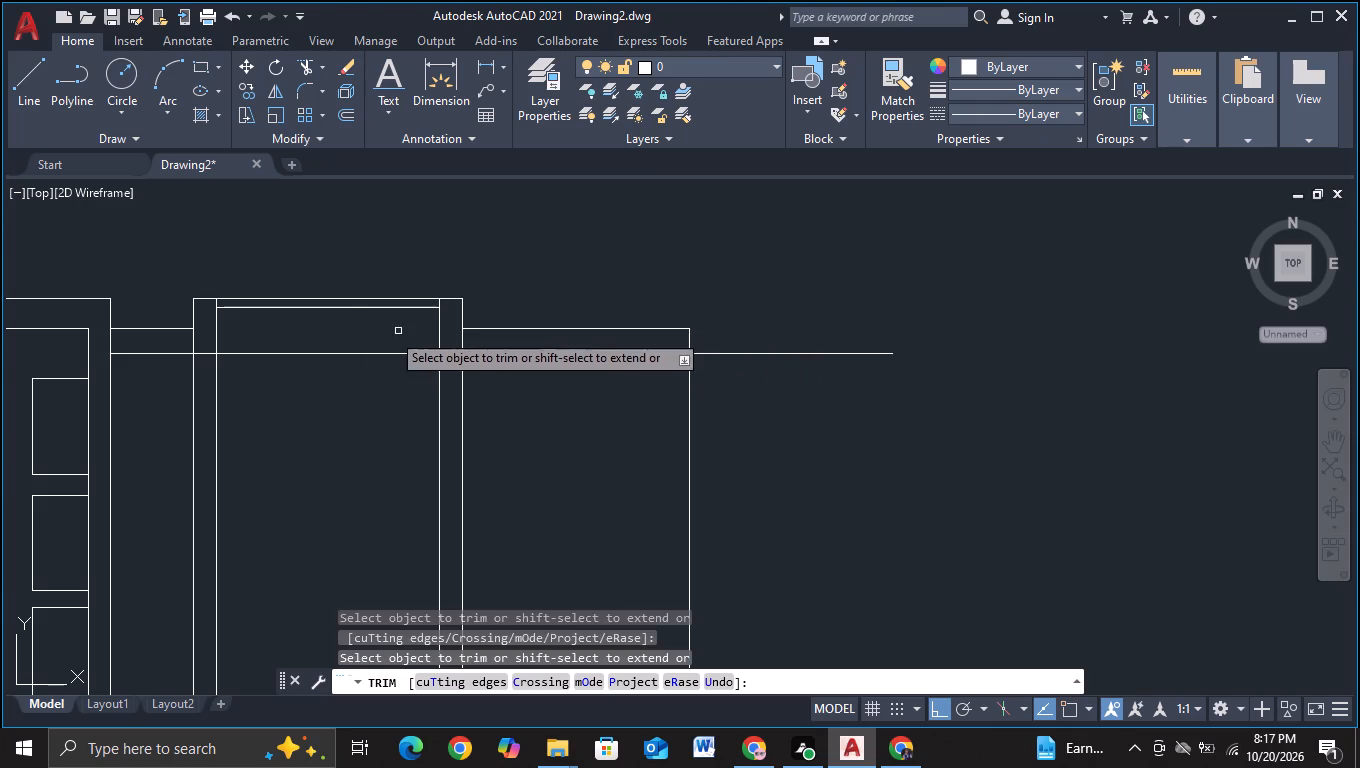
Lower the adjoining block's top to the long horizontal line by trimming the old top, the corner excess and the segment crossing the right column.
{"action": "scroll", "coordinate": [354, 338], "scroll_direction": "down", "scroll_amount": 2}
{"action": "middle_click_drag", "start_coordinate": [372, 422], "coordinate": [449, 364]}
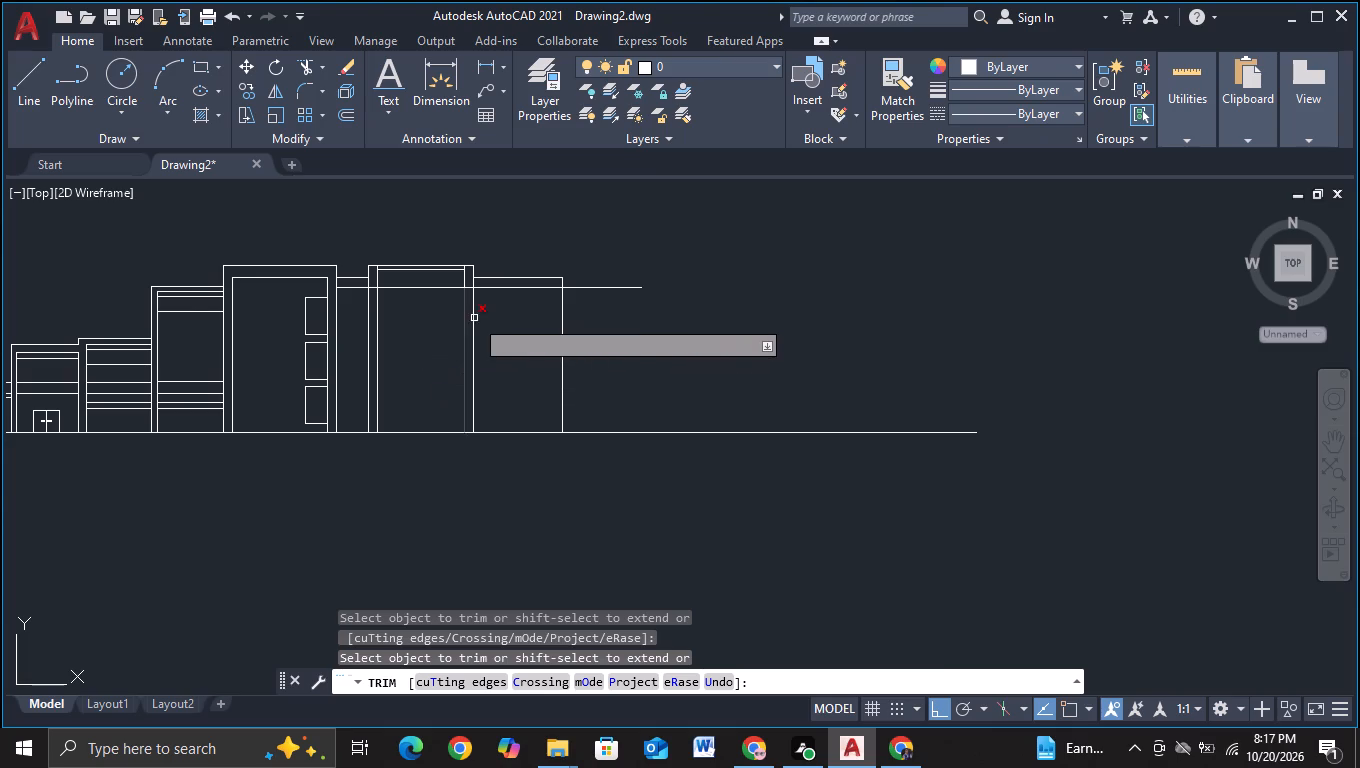
{"action": "scroll", "coordinate": [495, 308], "scroll_direction": "up", "scroll_amount": 1}
{"action": "left_click", "coordinate": [506, 261]}
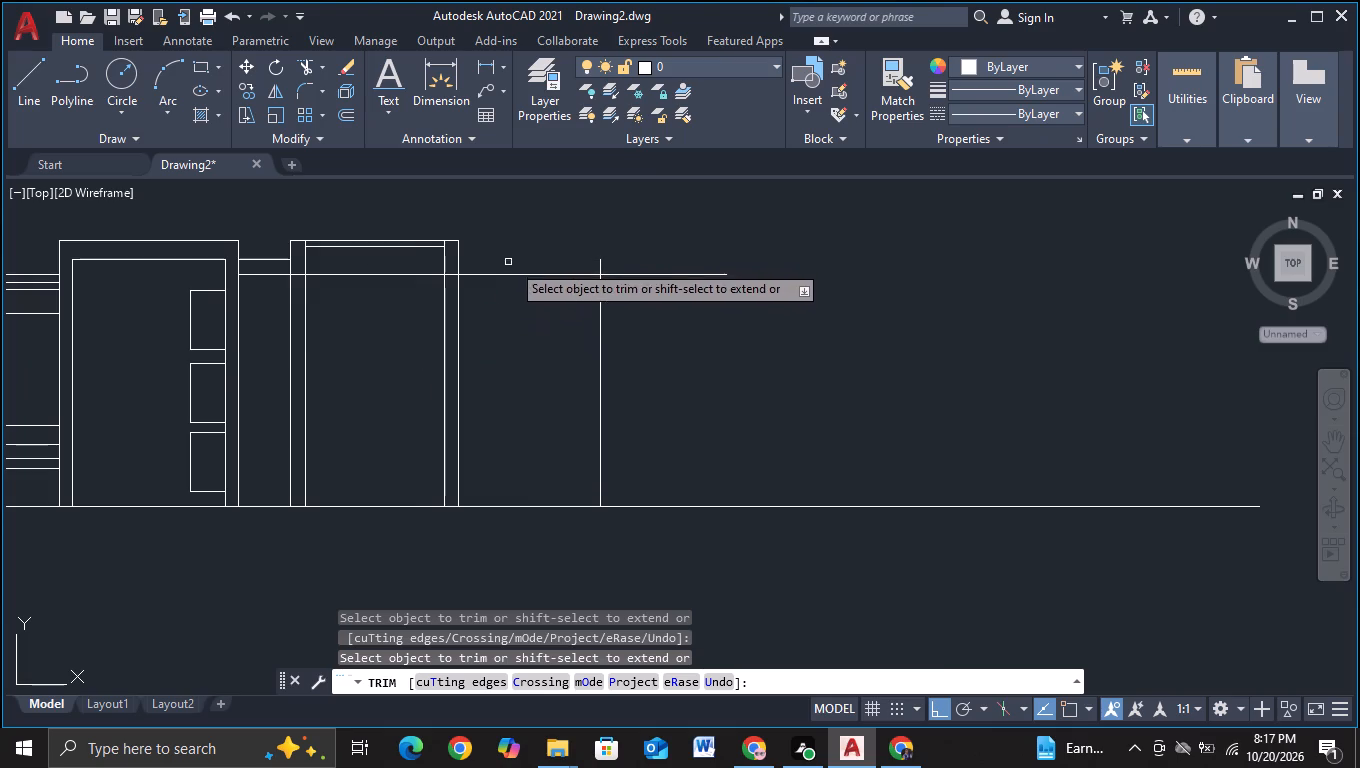
{"action": "left_click", "coordinate": [601, 264]}
{"action": "left_click_drag", "start_coordinate": [647, 265], "coordinate": [650, 359]}
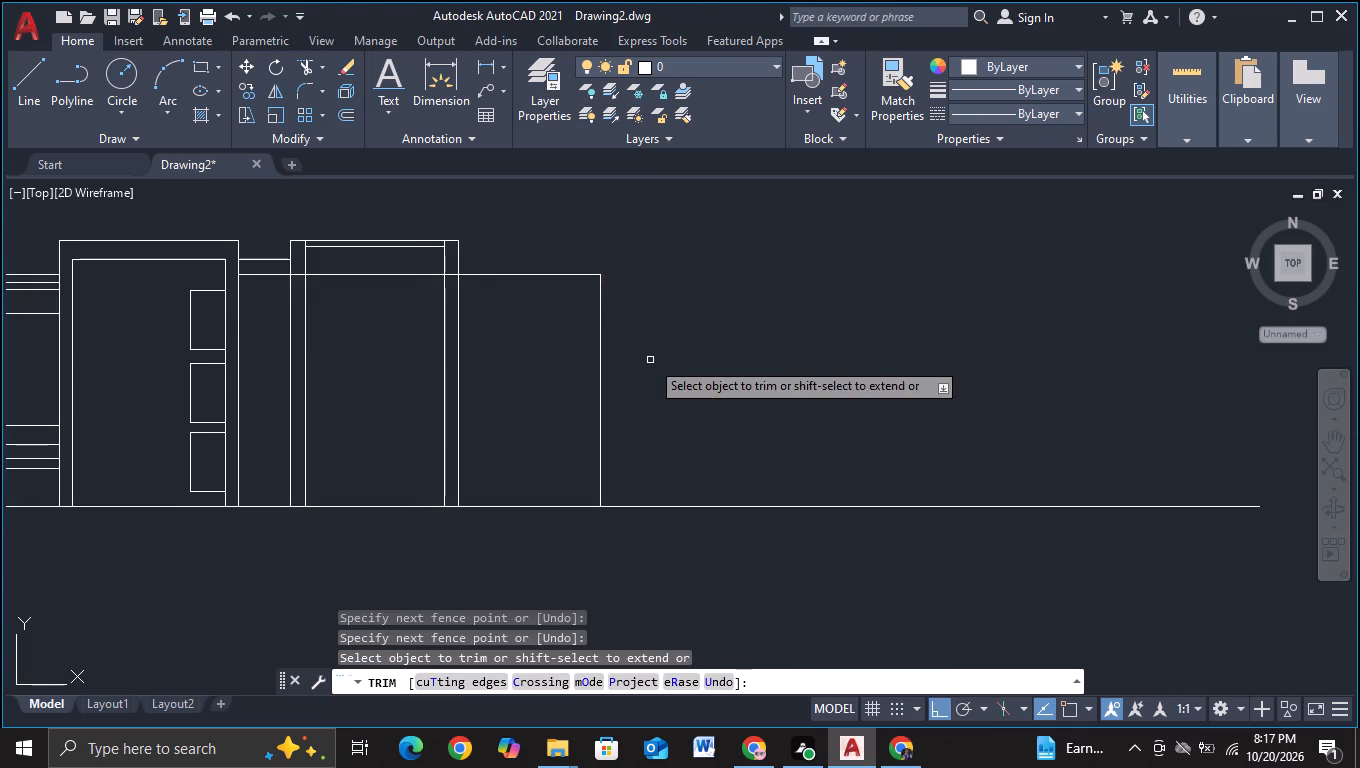
{"action": "middle_click_drag", "start_coordinate": [651, 362], "coordinate": [731, 328]}
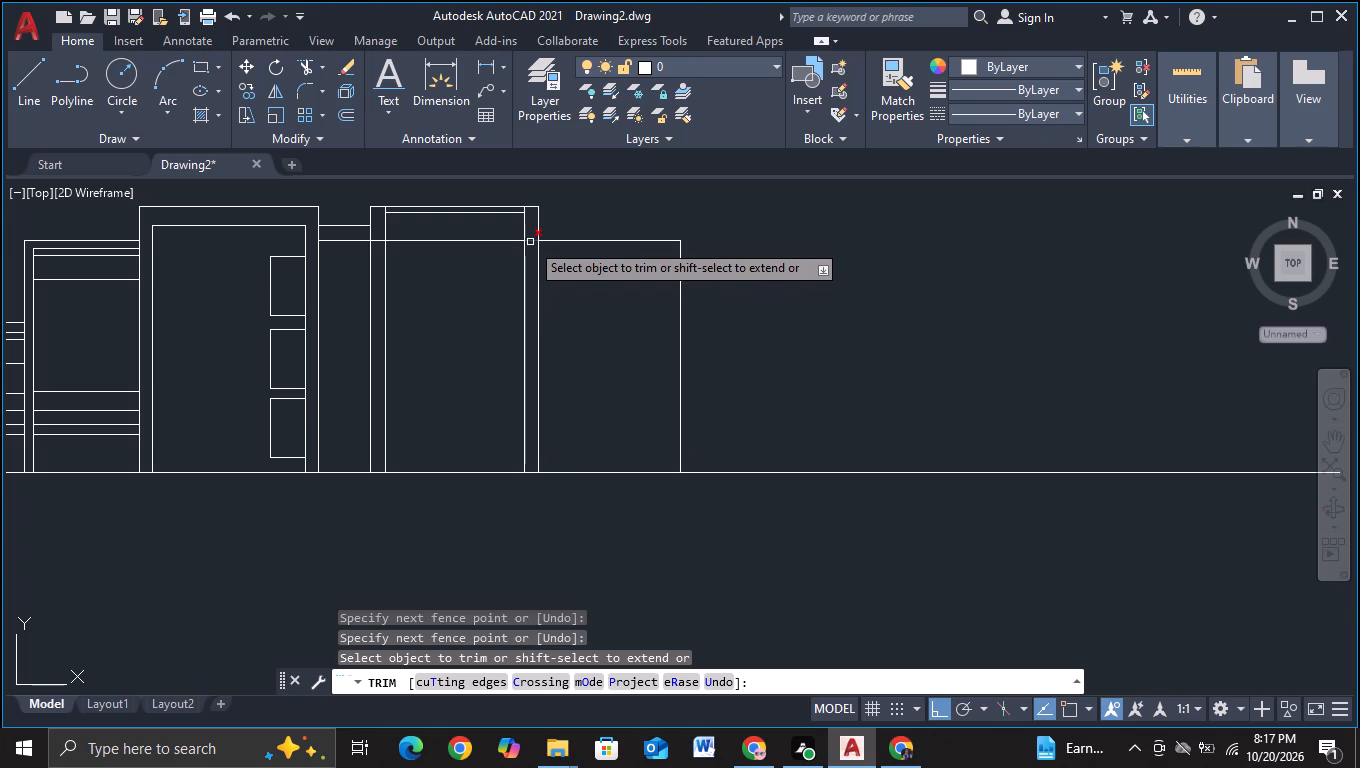
{"action": "left_click", "coordinate": [530, 242]}
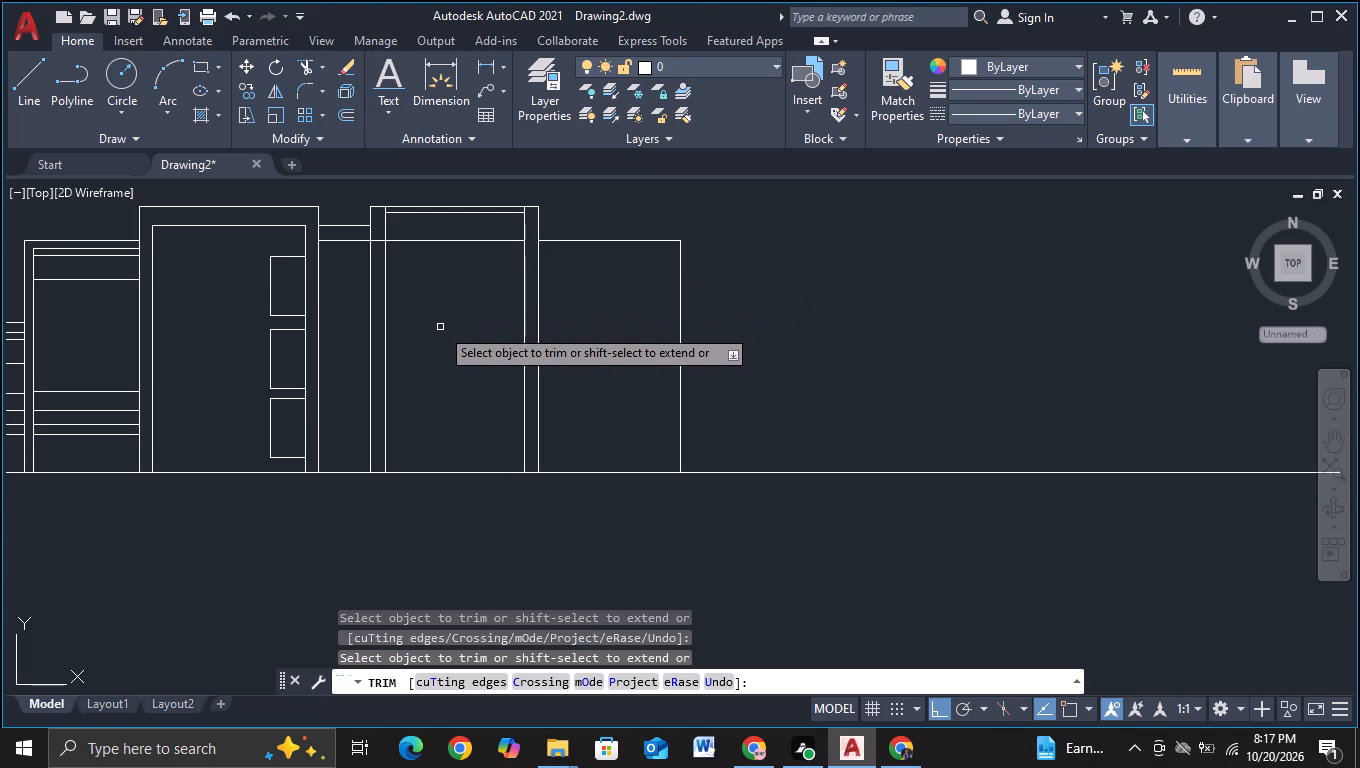
{"action": "key", "text": "Escape"}
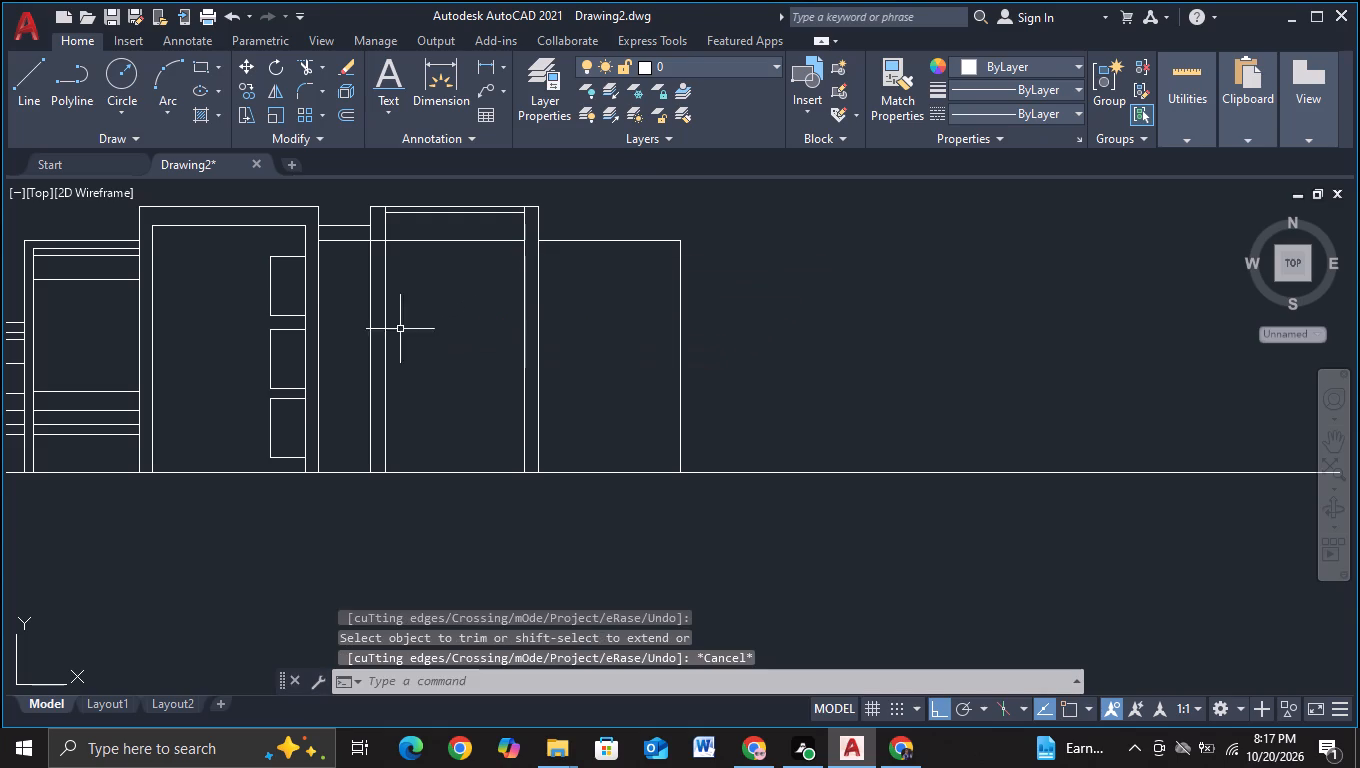
Draw horizontal lines from the lower right corners of the three stacked window panels, extending right past the lower adjoining block.
{"action": "left_click", "coordinate": [31, 107]}
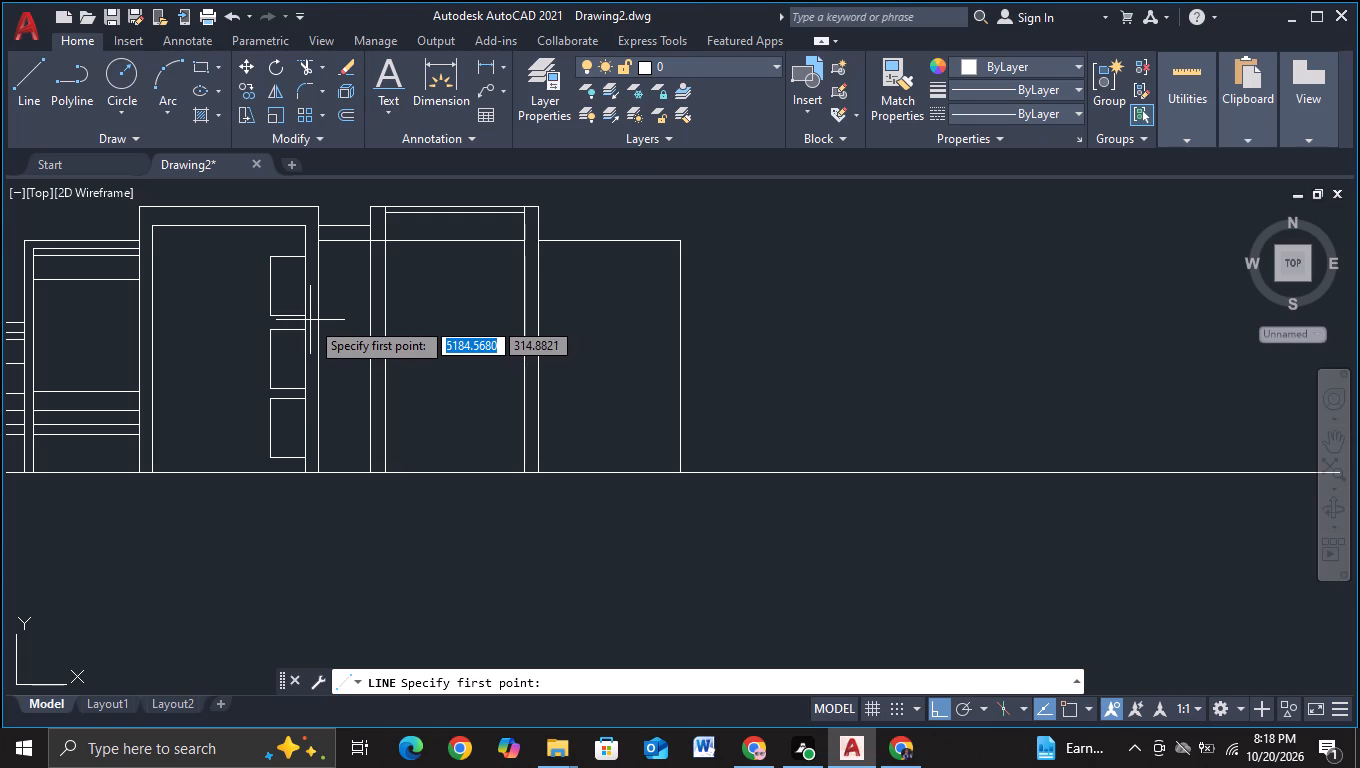
{"action": "key", "text": "F3"}
{"action": "left_click", "coordinate": [310, 320]}
{"action": "left_click", "coordinate": [774, 339]}
{"action": "key", "text": "Escape"}
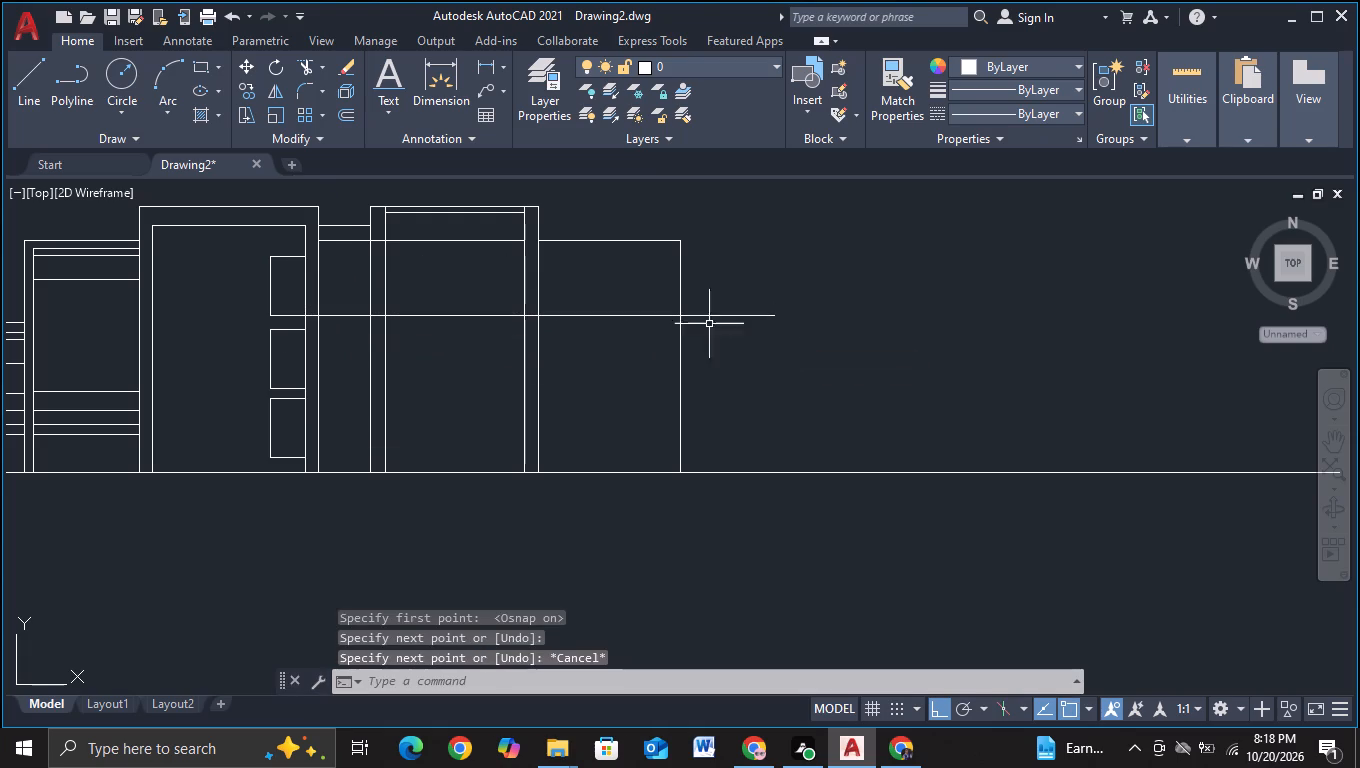
{"action": "left_click", "coordinate": [311, 73]}
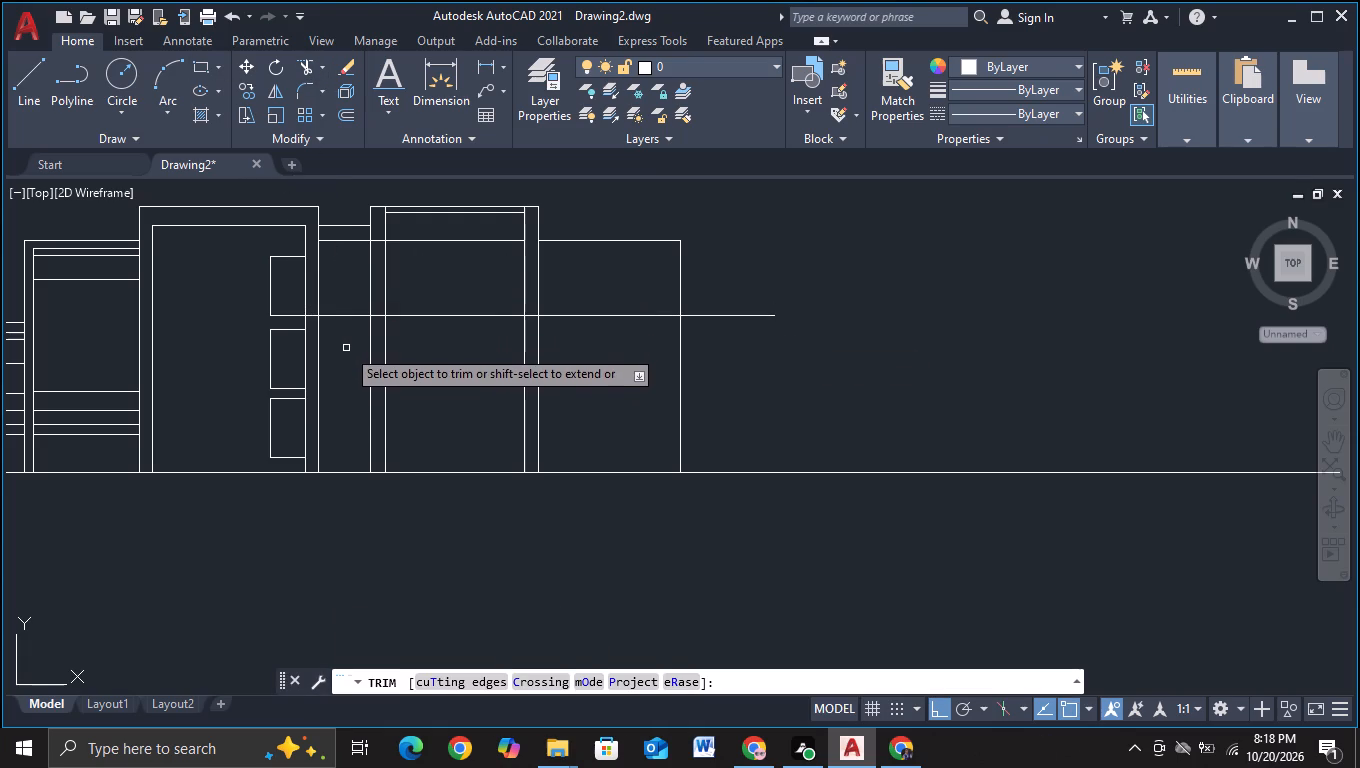
{"action": "left_click", "coordinate": [31, 91]}
{"action": "left_click", "coordinate": [307, 456]}
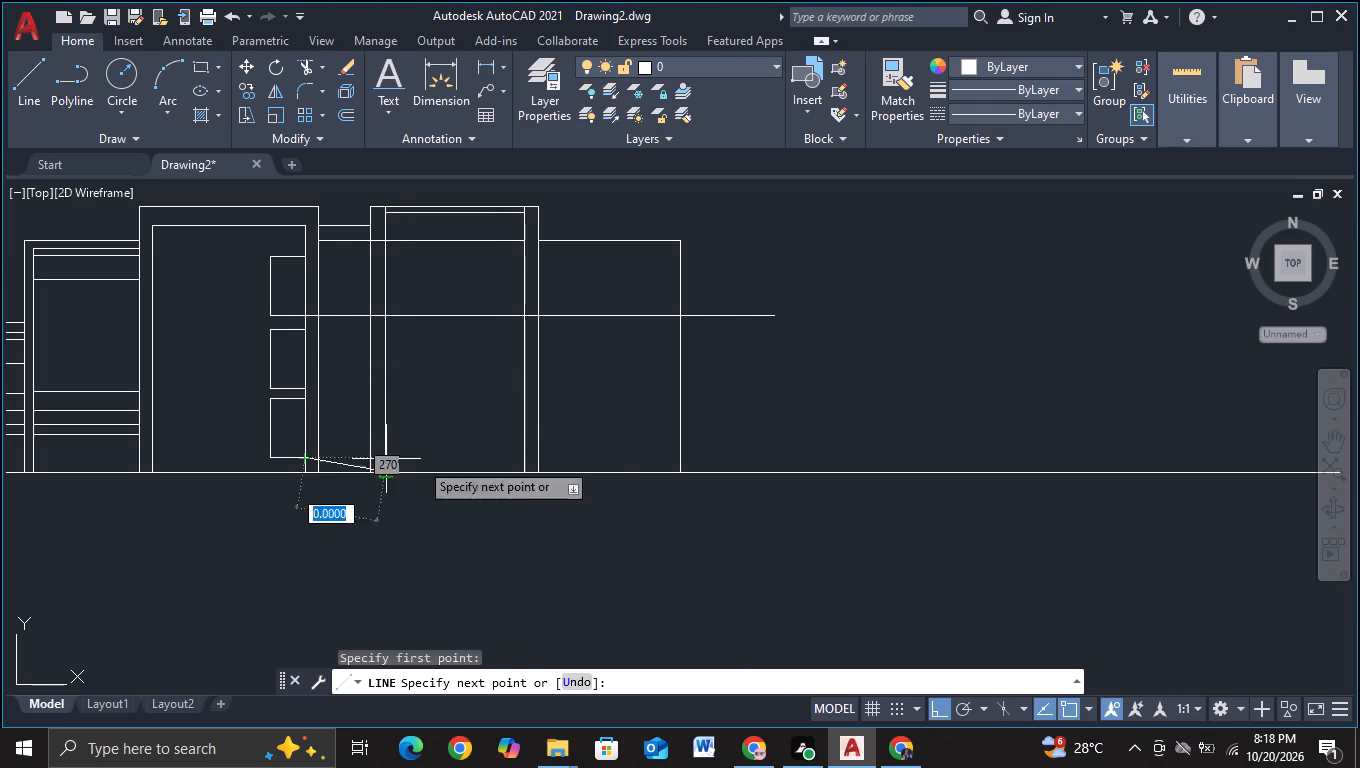
{"action": "left_click", "coordinate": [854, 432]}
{"action": "key", "text": "Escape"}
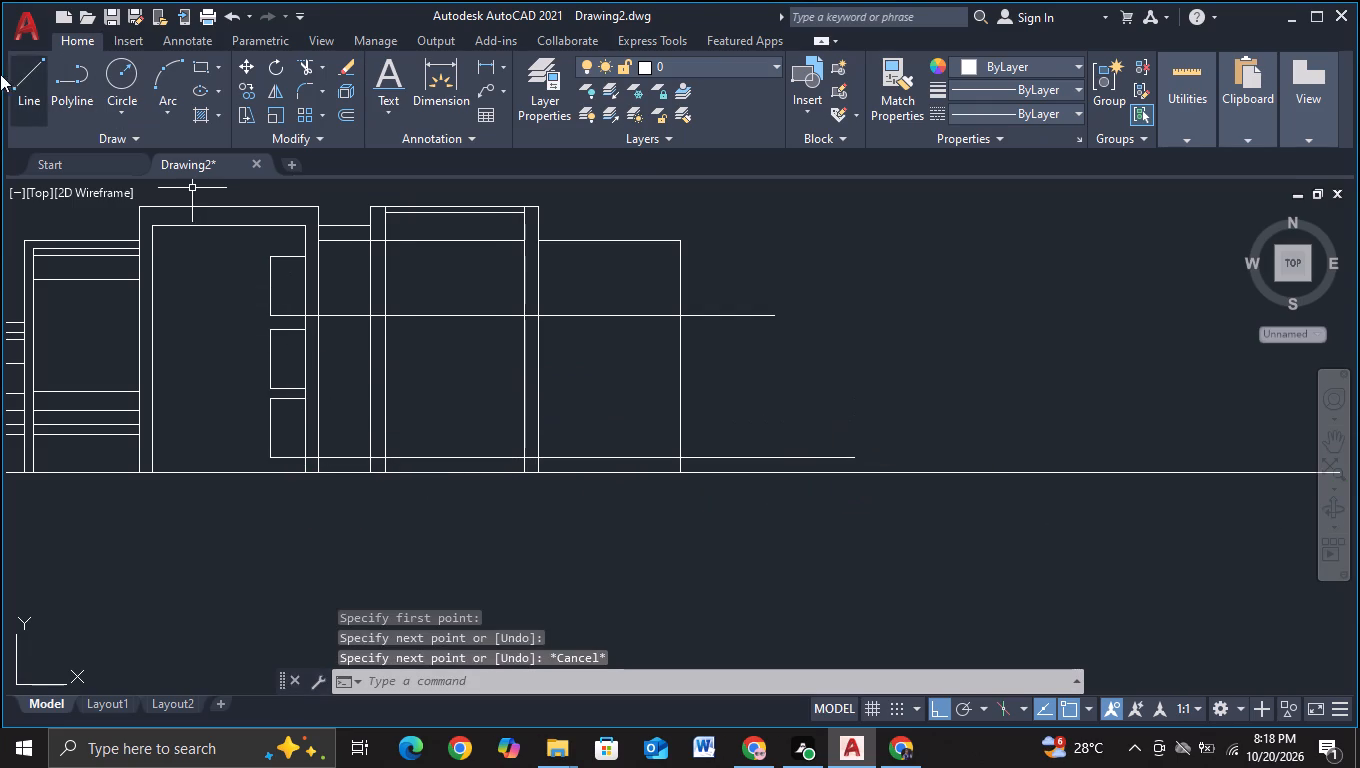
{"action": "left_click", "coordinate": [18, 82]}
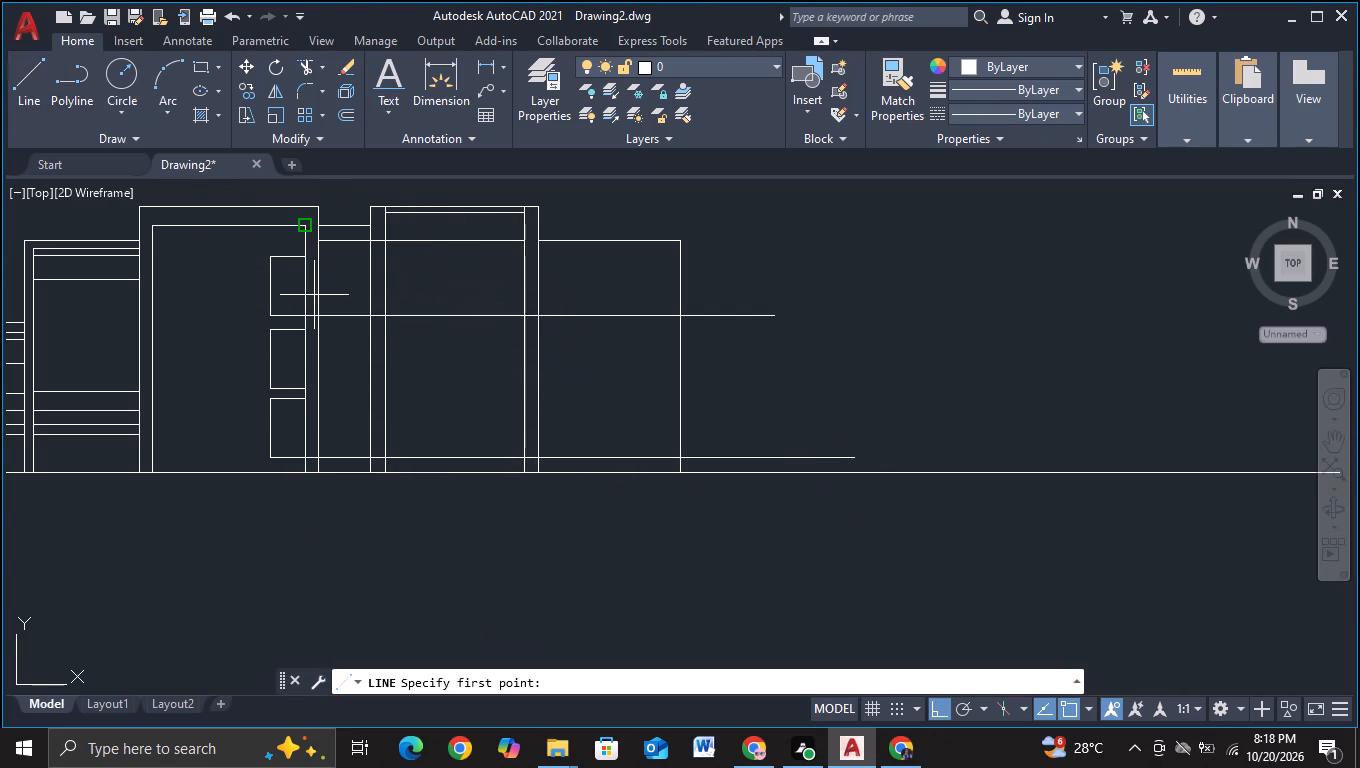
{"action": "left_click", "coordinate": [306, 387]}
{"action": "left_click", "coordinate": [803, 419]}
{"action": "key", "text": "Escape"}
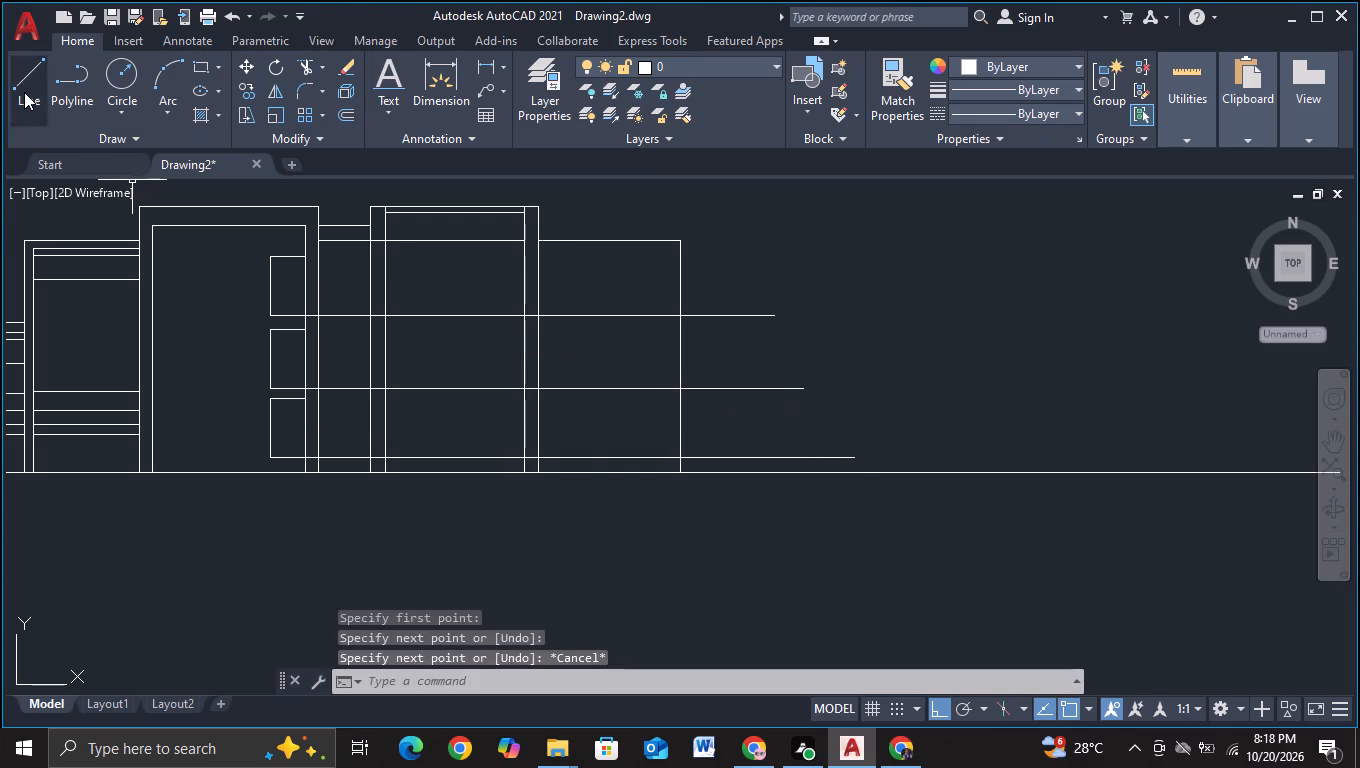
Add a short horizontal line across the canopy gap, slightly above the middle long line, with both ends trimmed to the adjacent columns.
{"action": "left_click", "coordinate": [24, 92]}
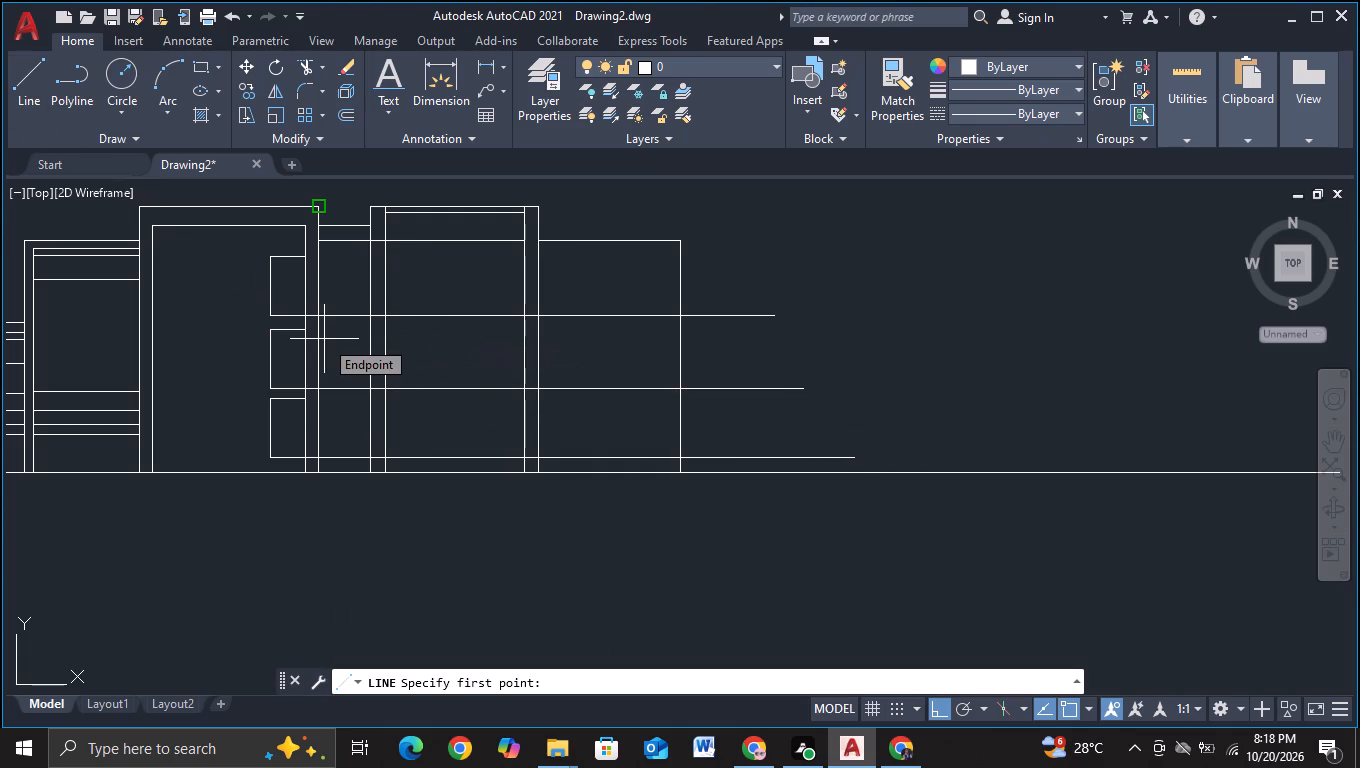
{"action": "scroll", "coordinate": [324, 339], "scroll_direction": "up", "scroll_amount": 2}
{"action": "left_click", "coordinate": [295, 428]}
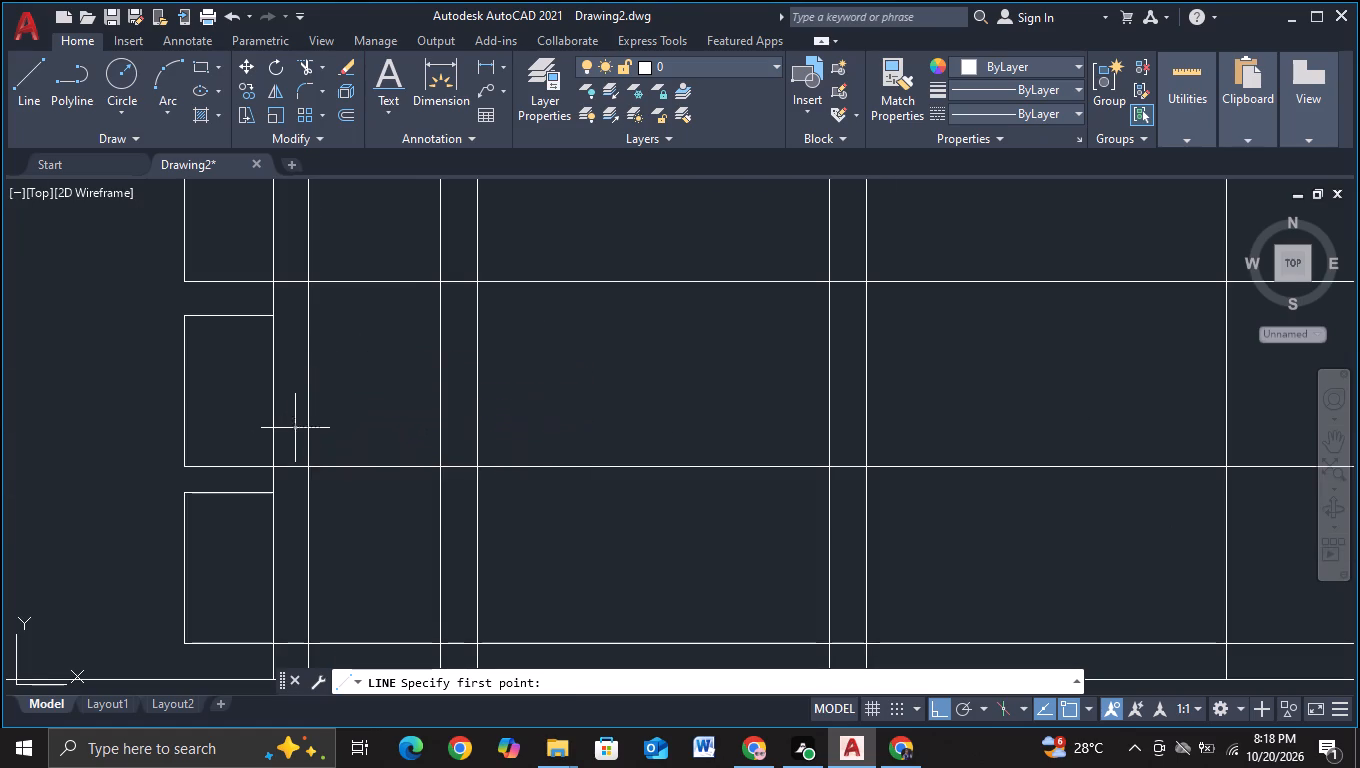
{"action": "left_click", "coordinate": [451, 426]}
{"action": "key", "text": "Escape"}
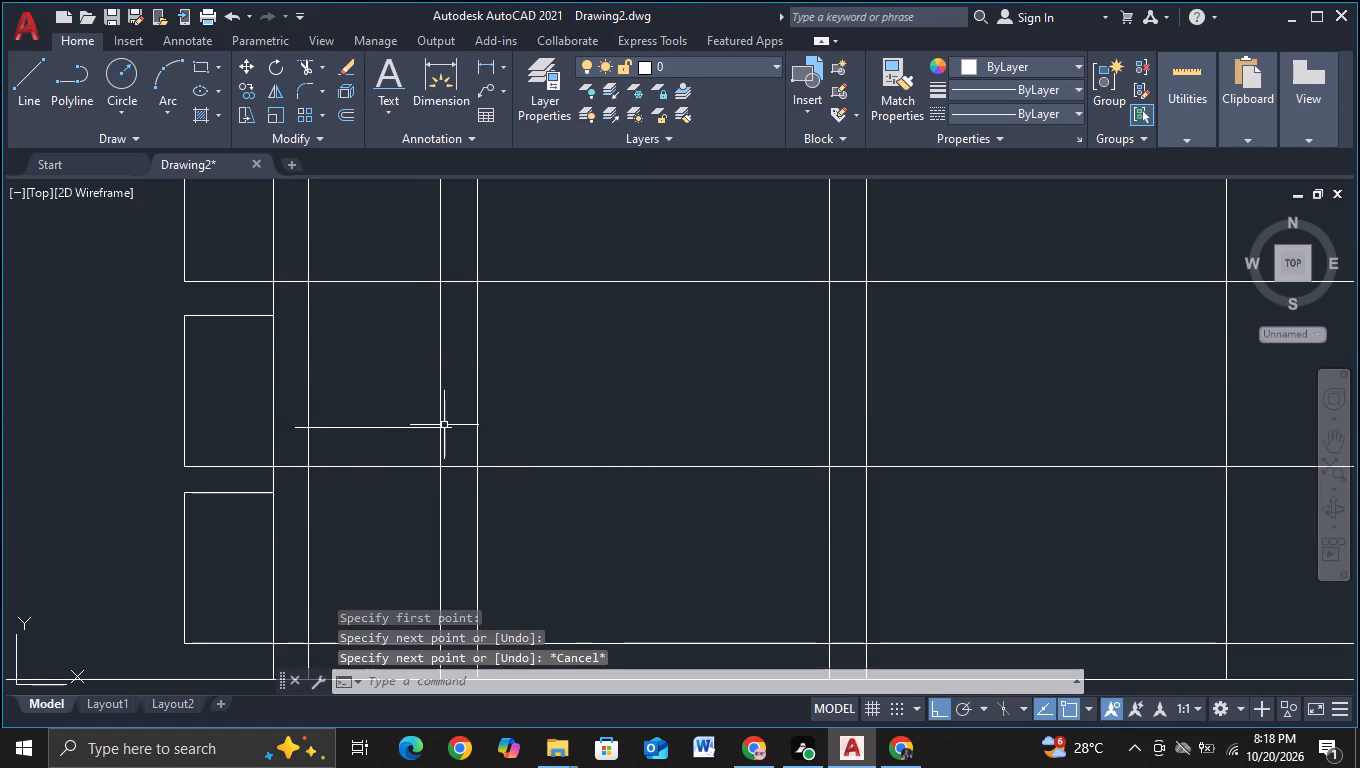
{"action": "left_click", "coordinate": [307, 74]}
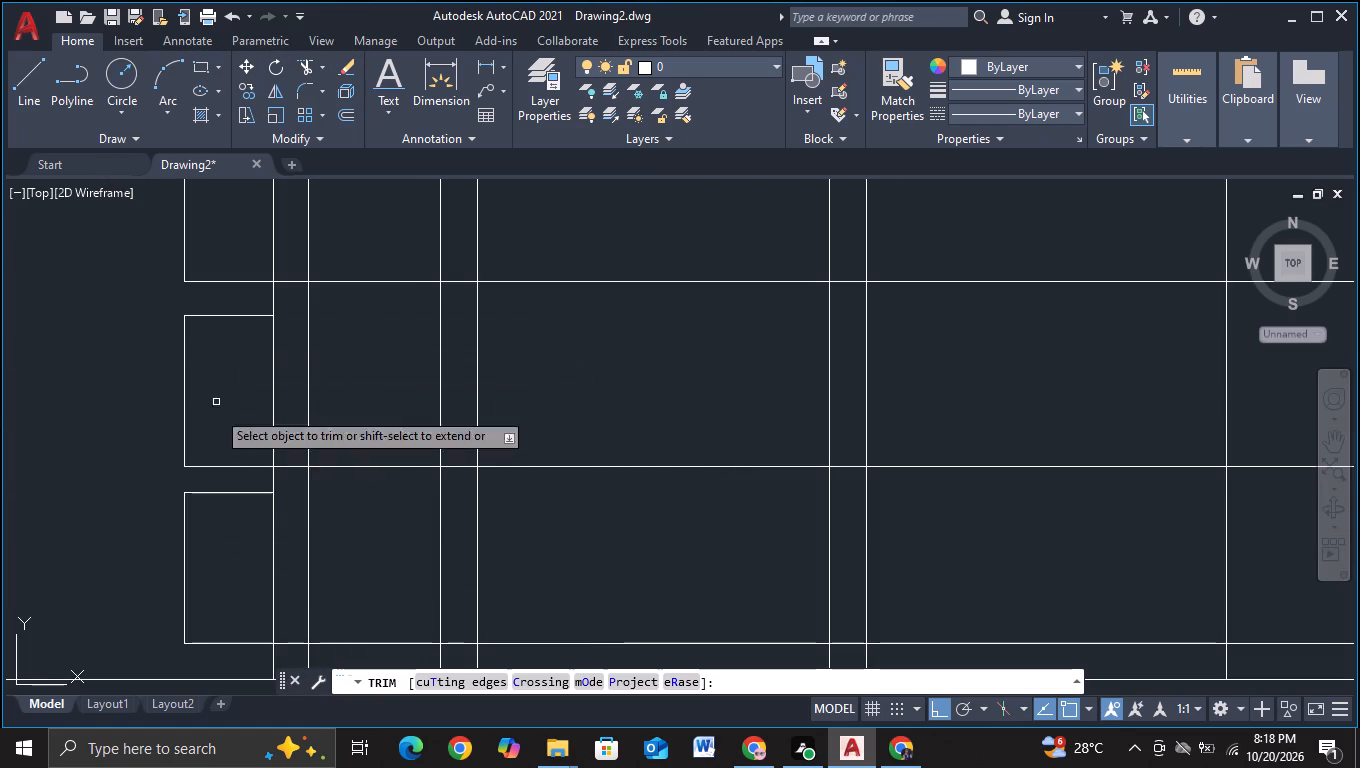
{"action": "left_click", "coordinate": [299, 425]}
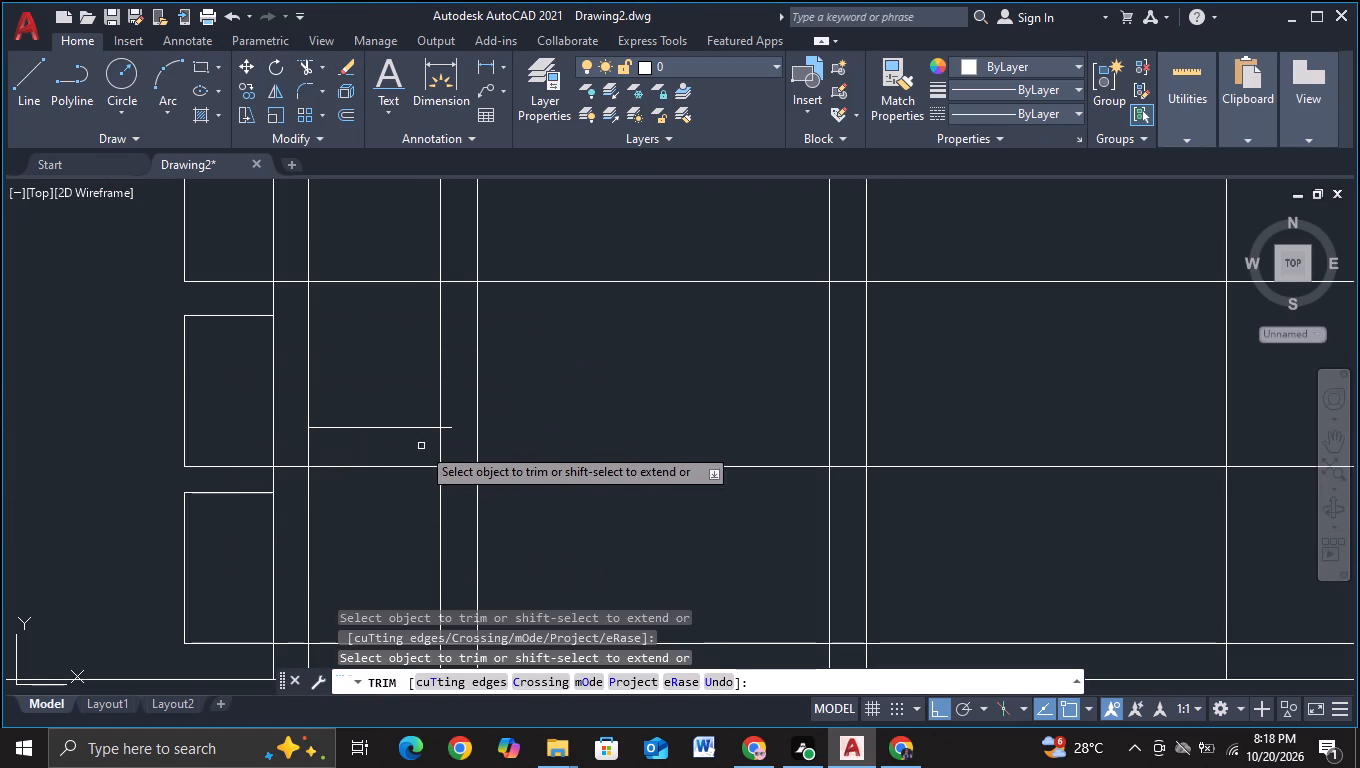
{"action": "left_click", "coordinate": [447, 427]}
Trim the three long horizontal lines where they cross the narrow column beside the window panels.
{"action": "scroll", "coordinate": [289, 451], "scroll_direction": "down", "scroll_amount": 1}
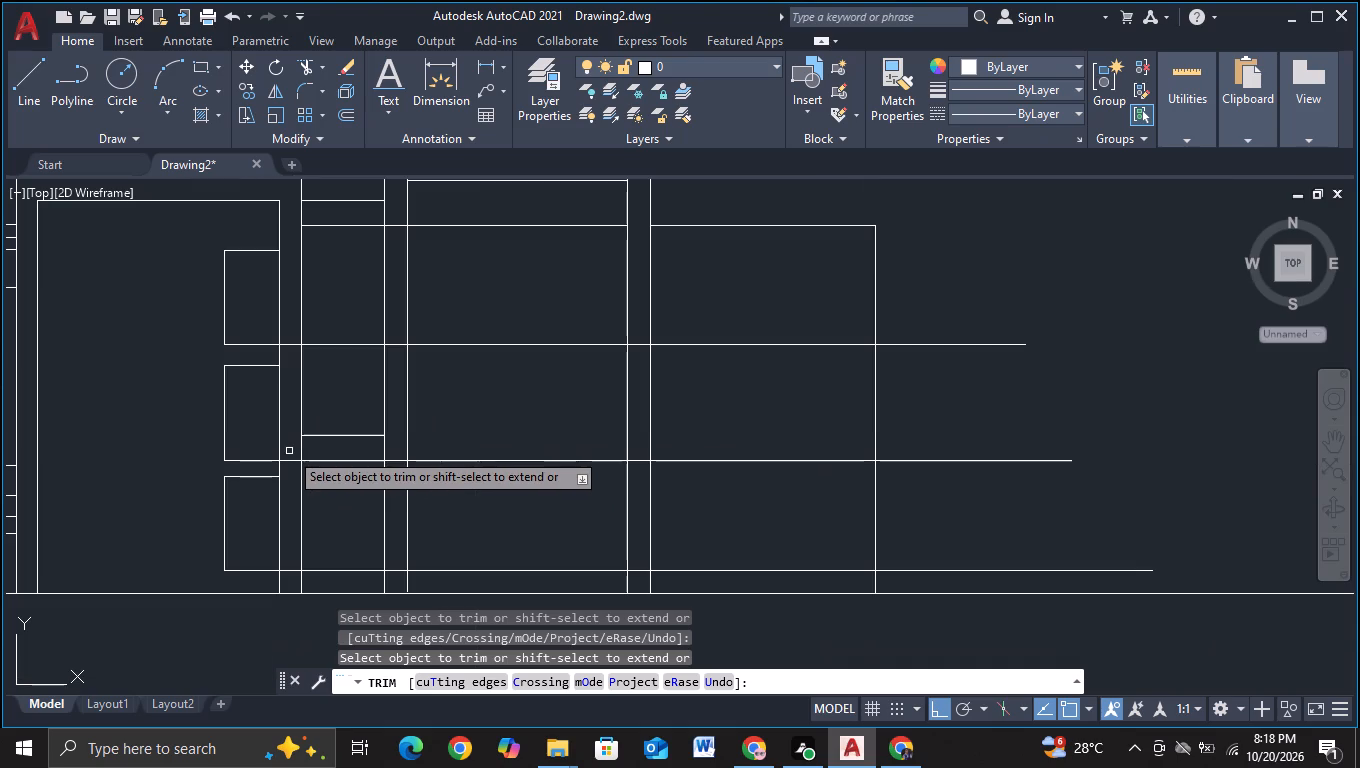
{"action": "left_click_drag", "start_coordinate": [289, 449], "coordinate": [289, 469]}
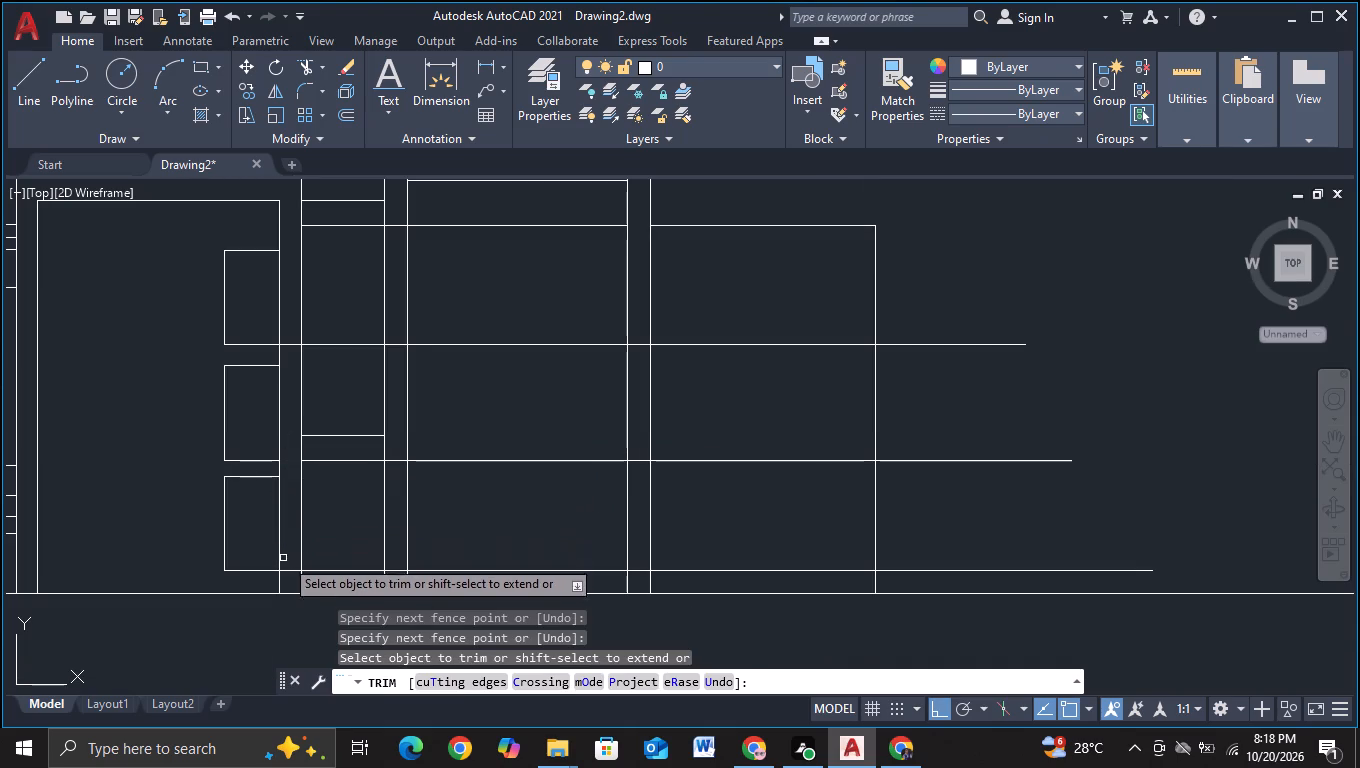
{"action": "left_click_drag", "start_coordinate": [290, 562], "coordinate": [291, 582]}
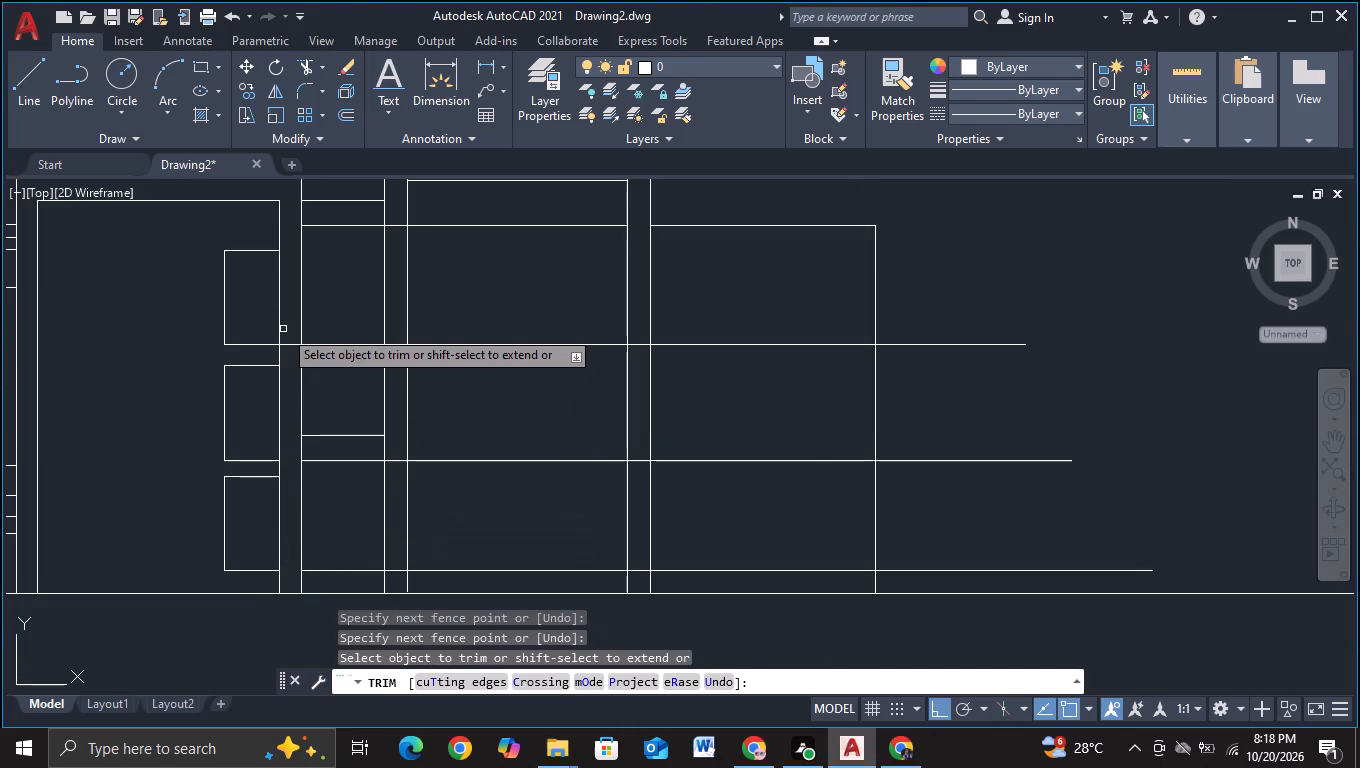
{"action": "left_click_drag", "start_coordinate": [288, 329], "coordinate": [283, 373]}
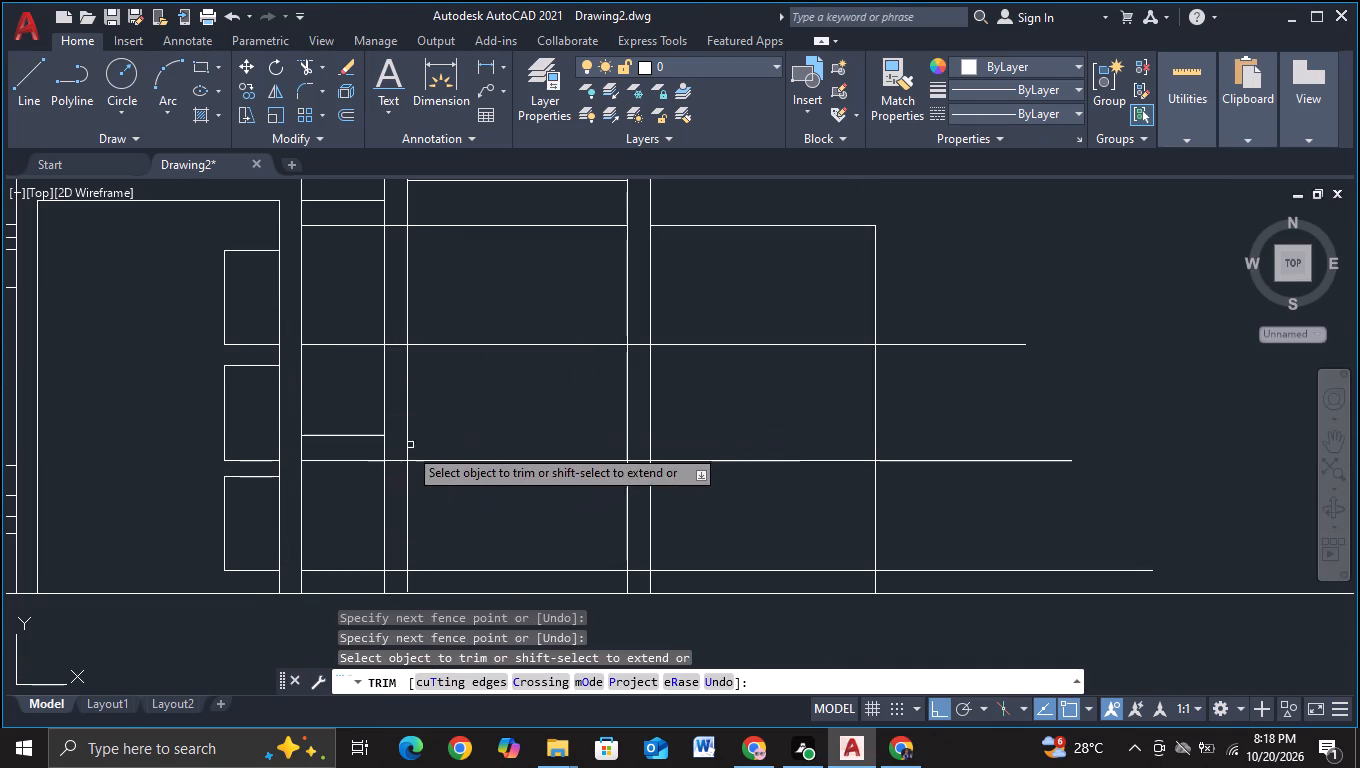
Trim the lowest long line across both columns and the bay of the tall framed block, and beyond the adjoining block's right edge.
{"action": "middle_click_drag", "start_coordinate": [477, 392], "coordinate": [343, 373]}
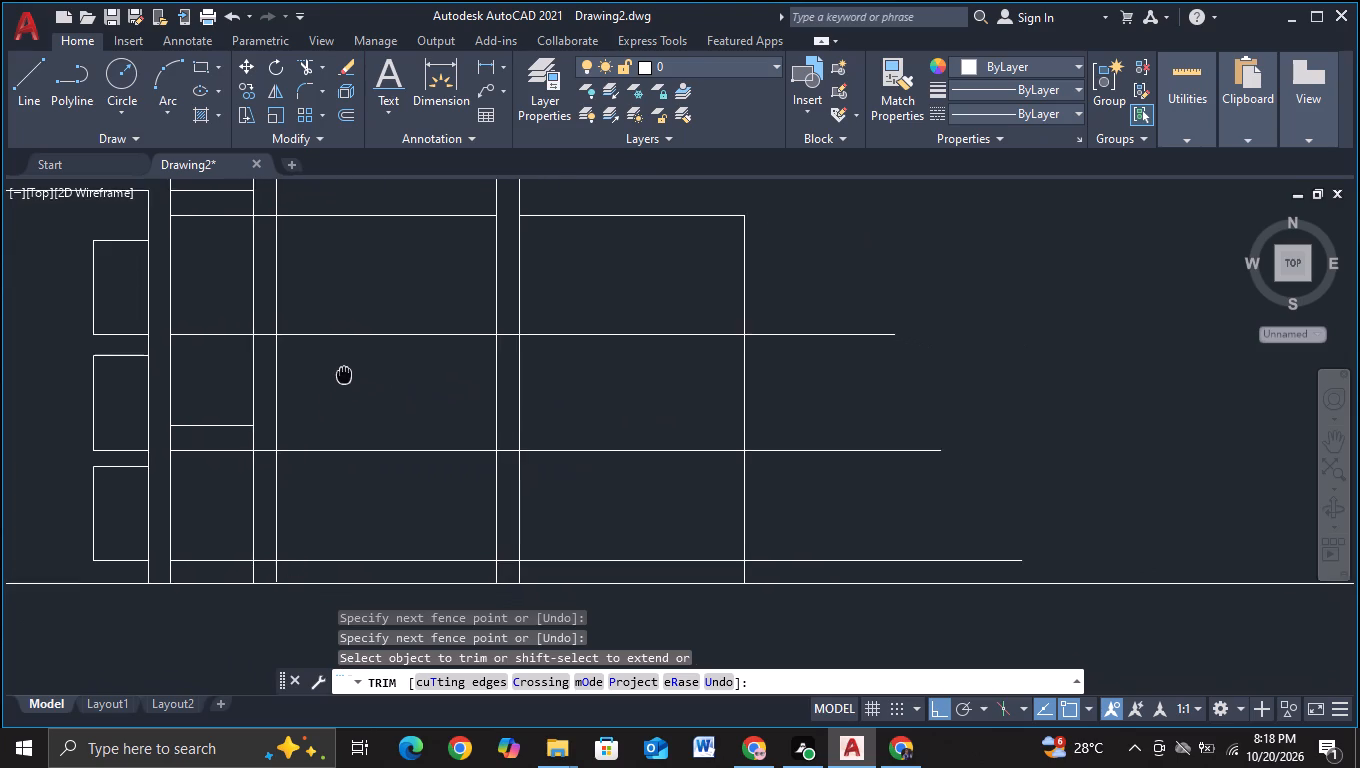
{"action": "middle_click_drag", "start_coordinate": [343, 373], "coordinate": [342, 370]}
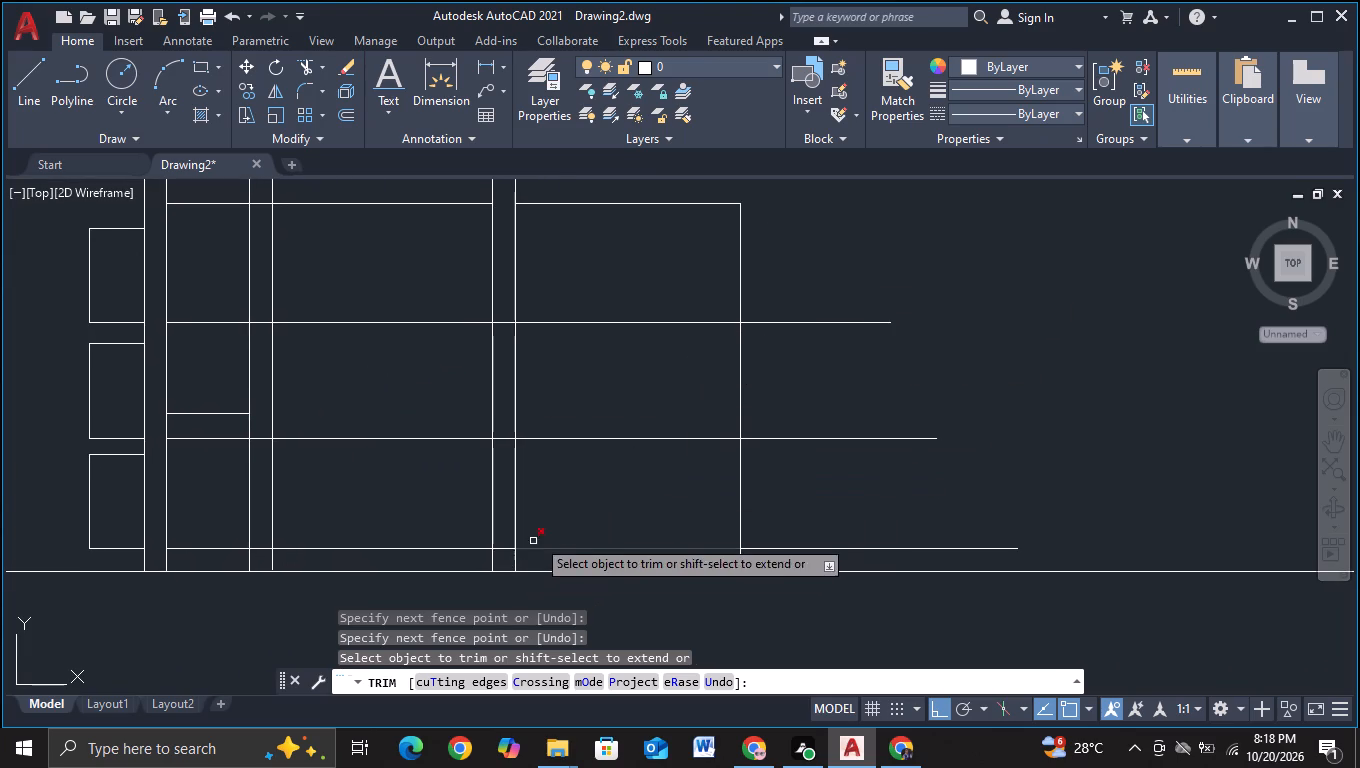
{"action": "middle_click_drag", "start_coordinate": [555, 508], "coordinate": [561, 455]}
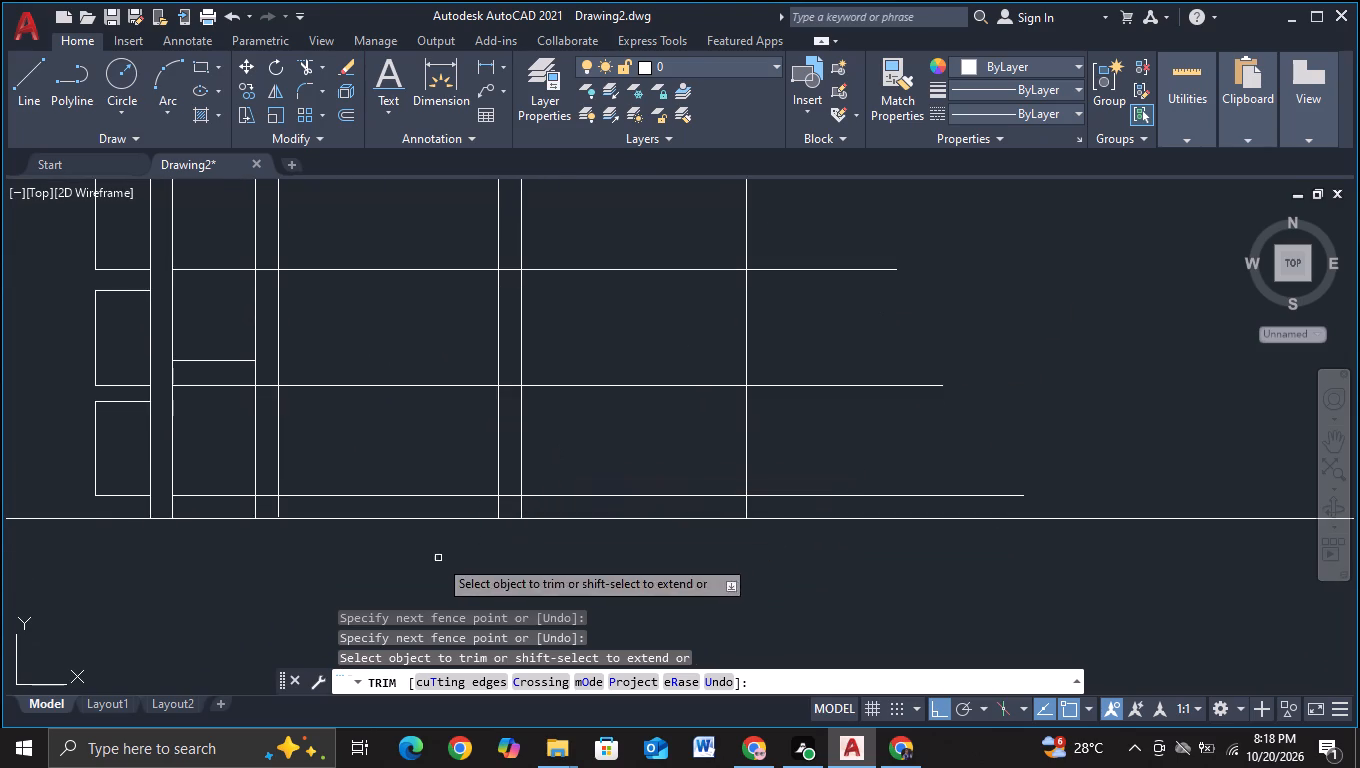
{"action": "left_click", "coordinate": [265, 494]}
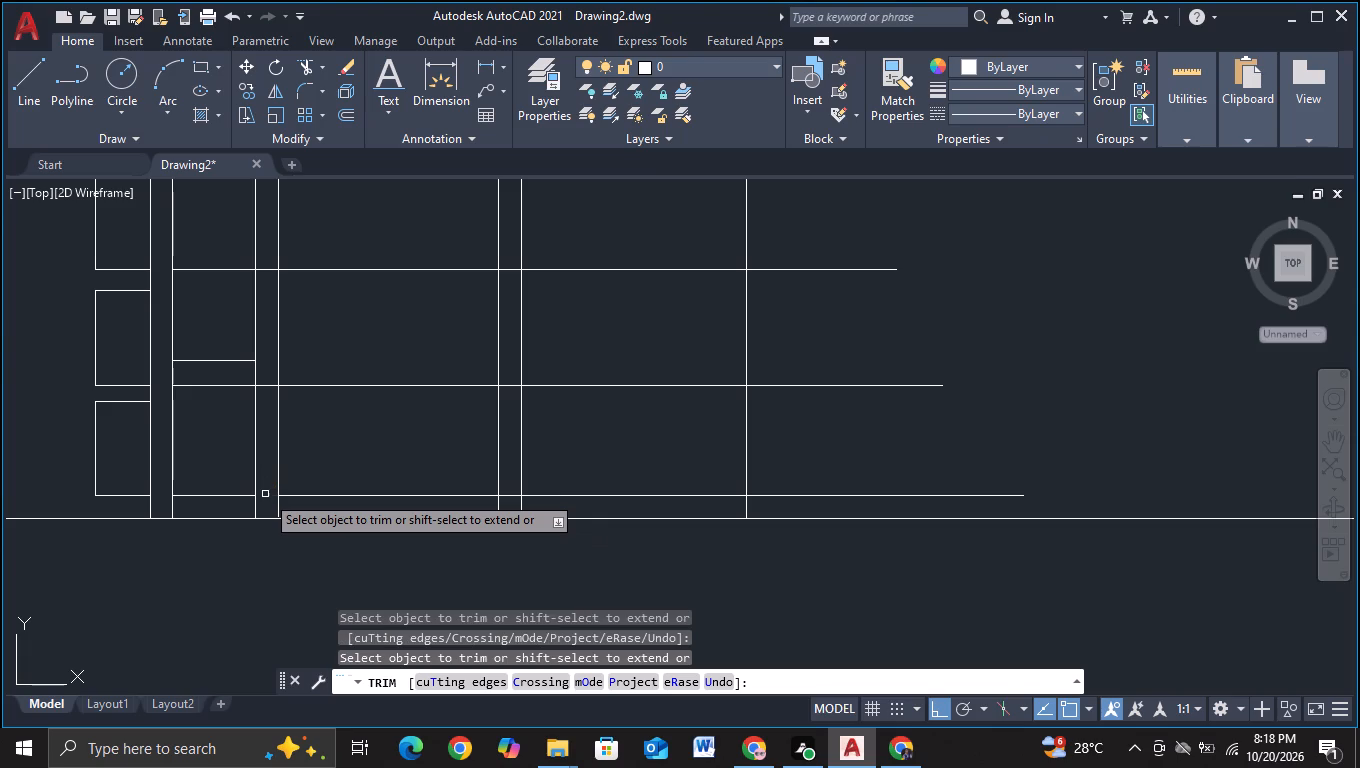
{"action": "scroll", "coordinate": [265, 494], "scroll_direction": "down", "scroll_amount": 1}
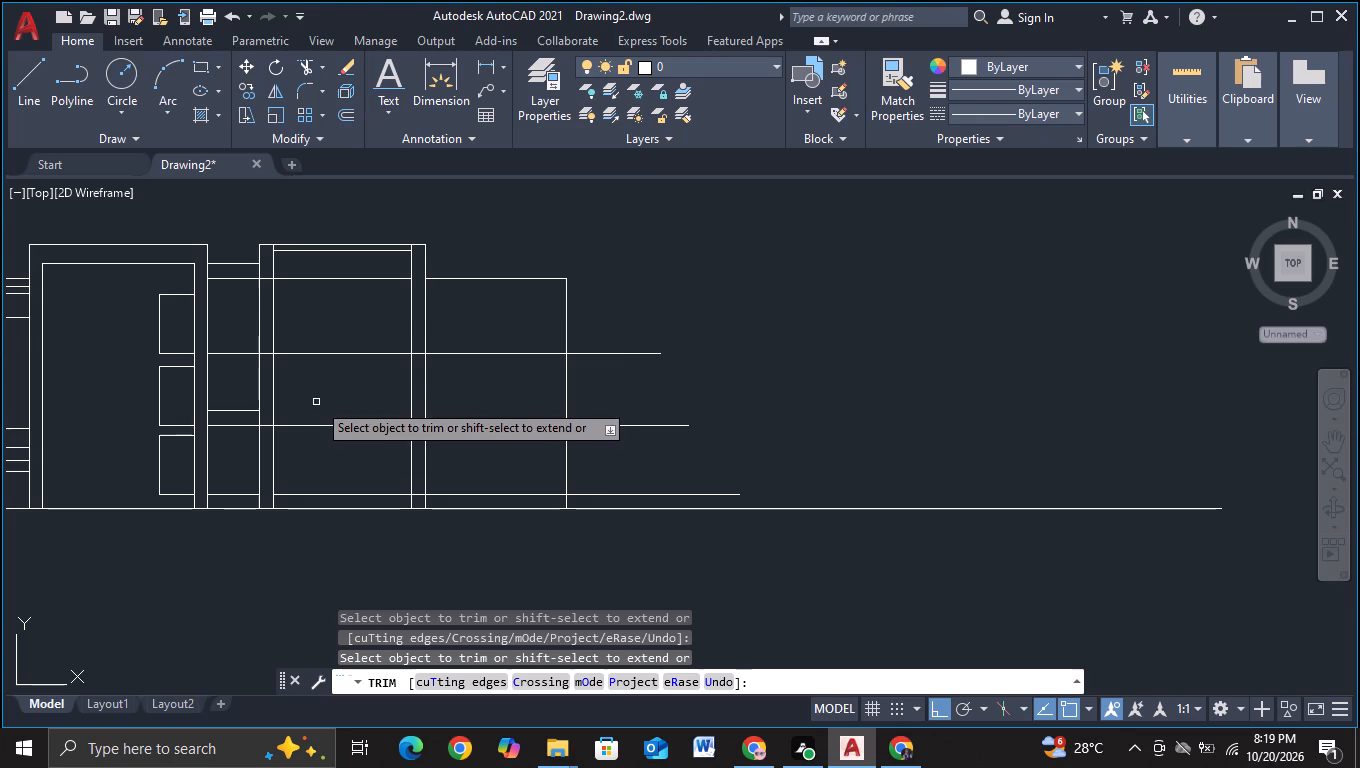
{"action": "middle_click_drag", "start_coordinate": [302, 406], "coordinate": [259, 399]}
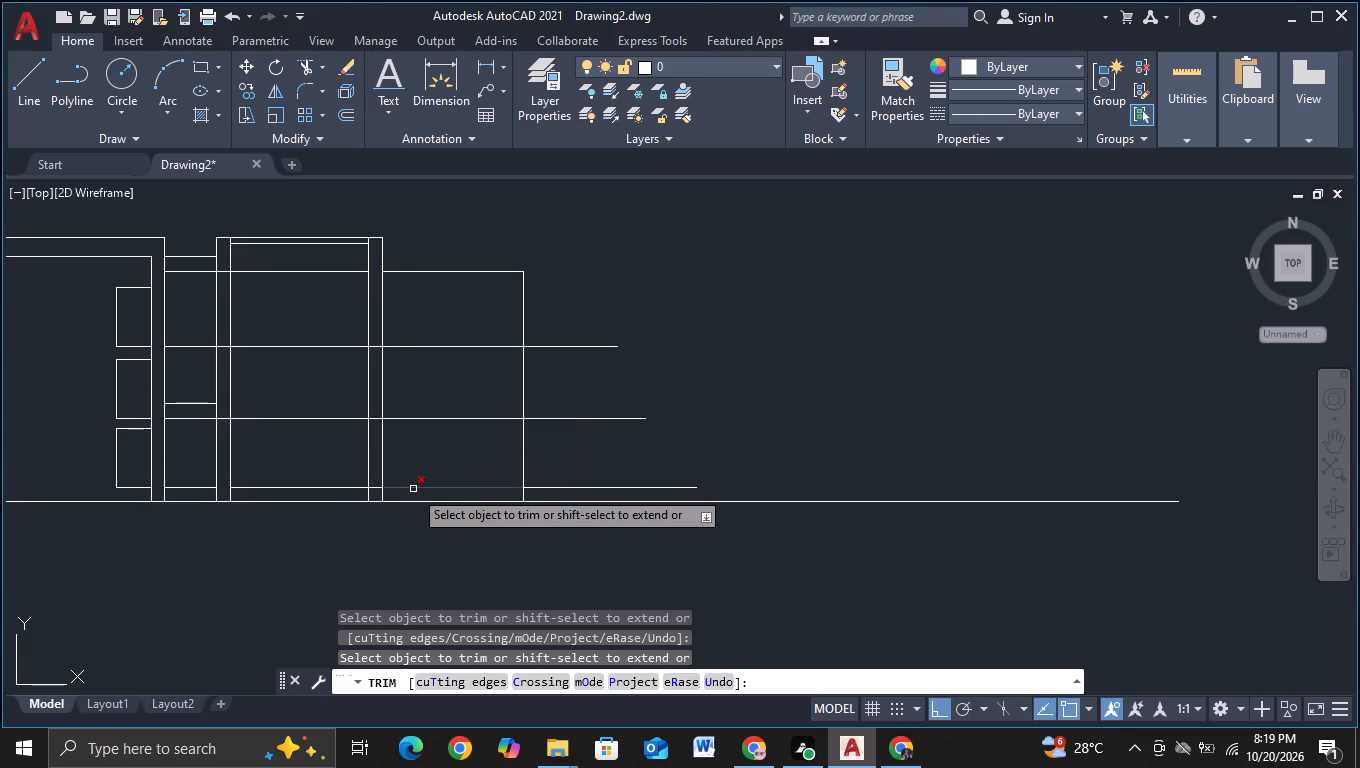
{"action": "left_click", "coordinate": [345, 488]}
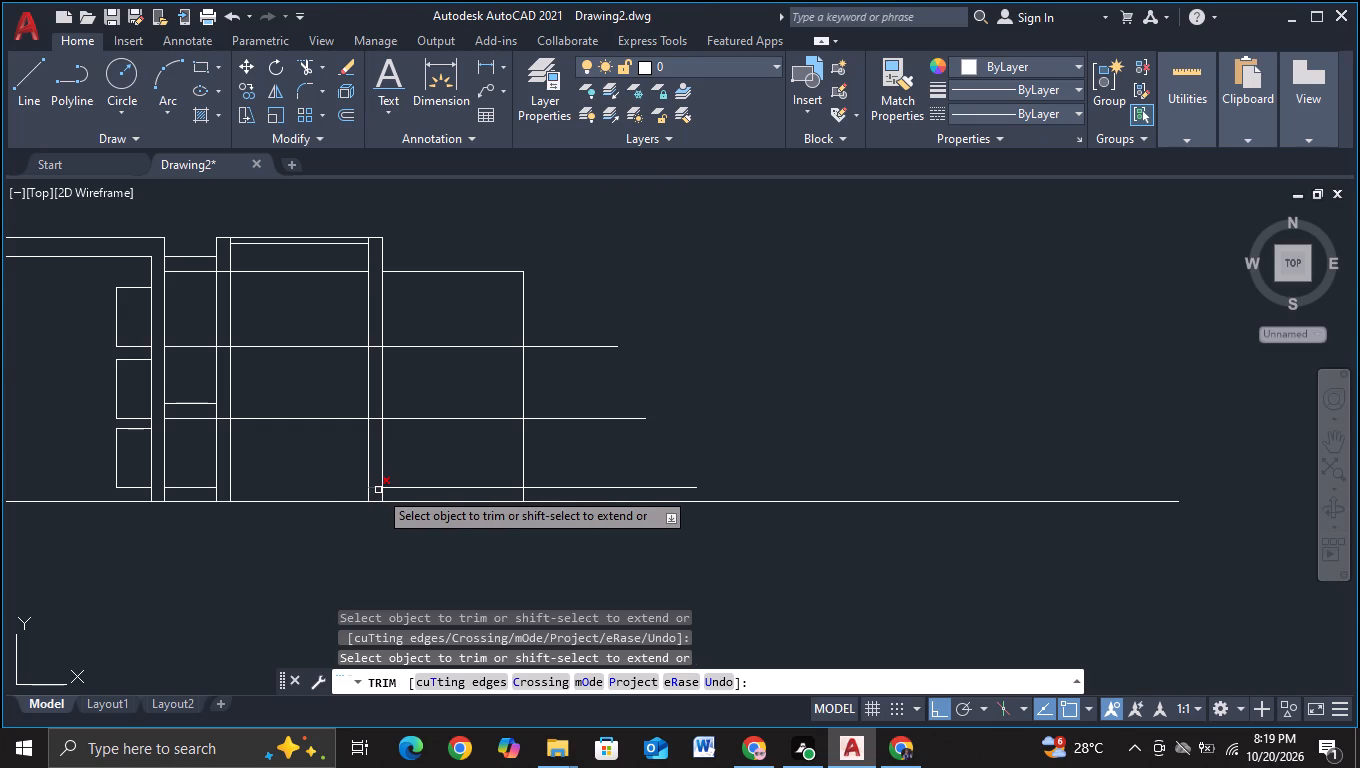
{"action": "left_click", "coordinate": [378, 486]}
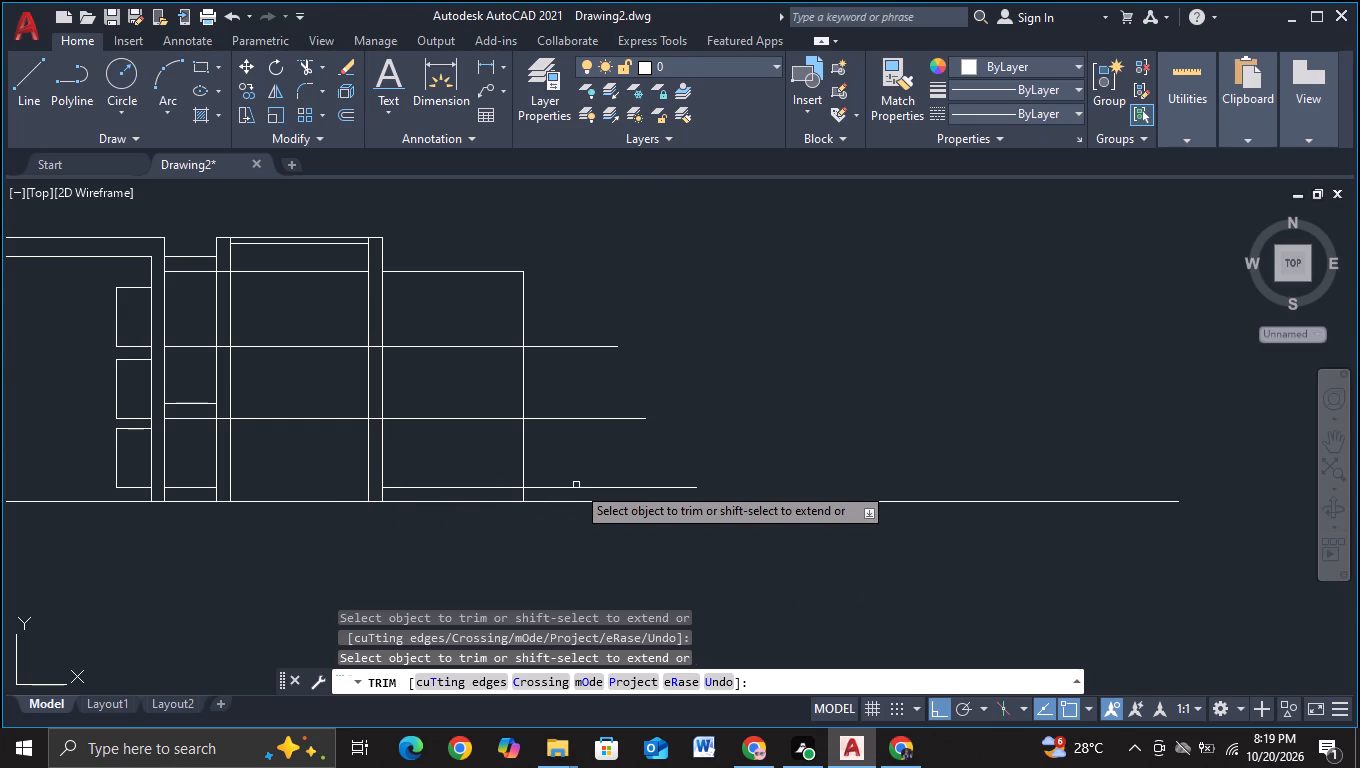
{"action": "left_click", "coordinate": [573, 488]}
{"action": "middle_click_drag", "start_coordinate": [568, 463], "coordinate": [575, 488]}
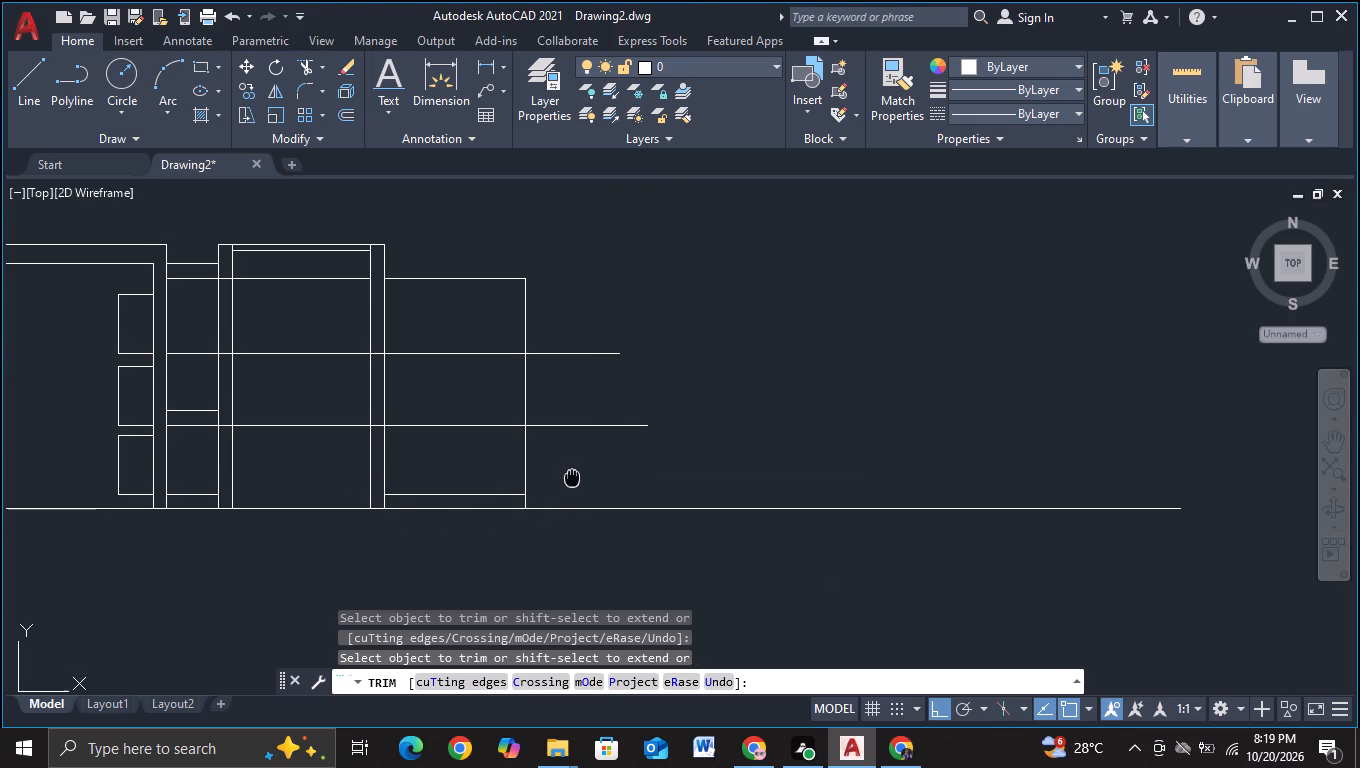
{"action": "middle_click_drag", "start_coordinate": [575, 488], "coordinate": [576, 493]}
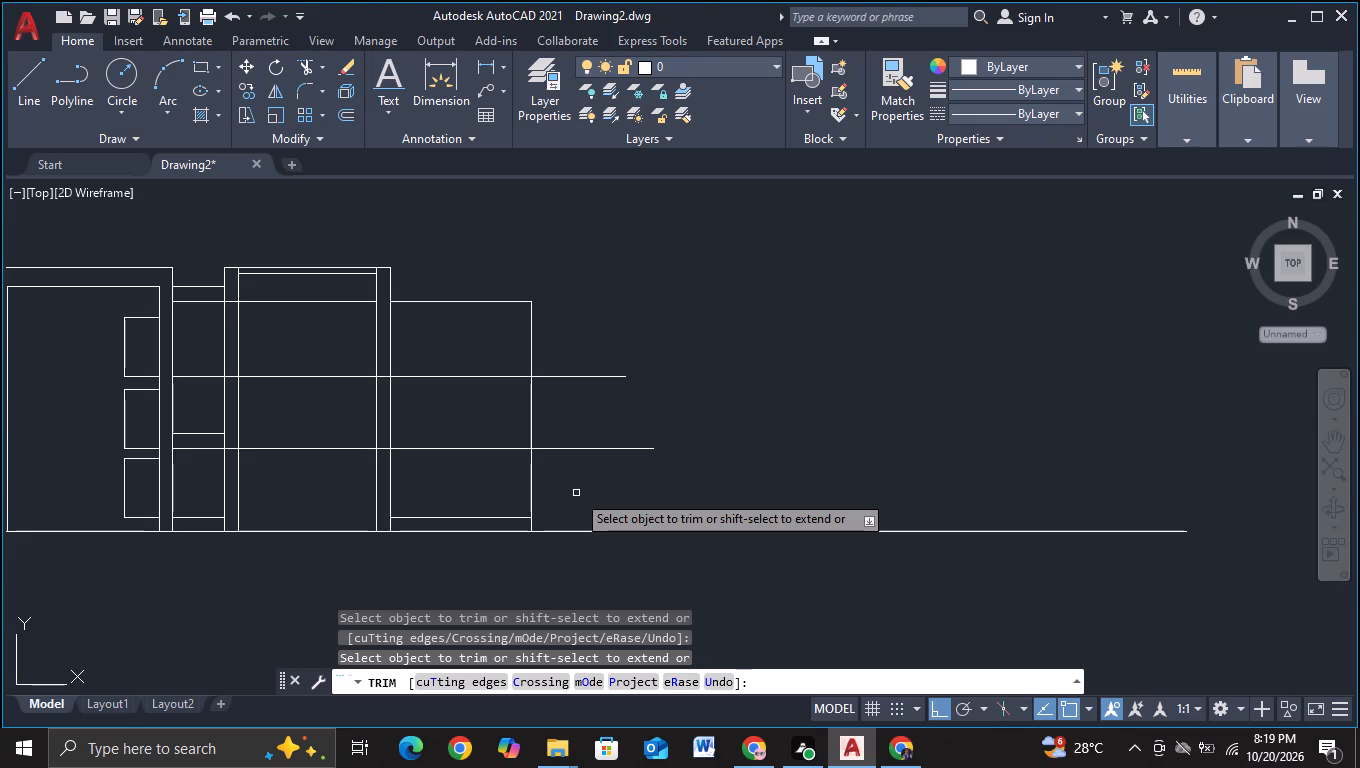
{"action": "key", "text": "Escape"}
Copy the two lowest horizontal lines in both bays right of the door block about 1342 units right, into the tall framed block.
{"action": "middle_click_drag", "start_coordinate": [571, 493], "coordinate": [573, 493]}
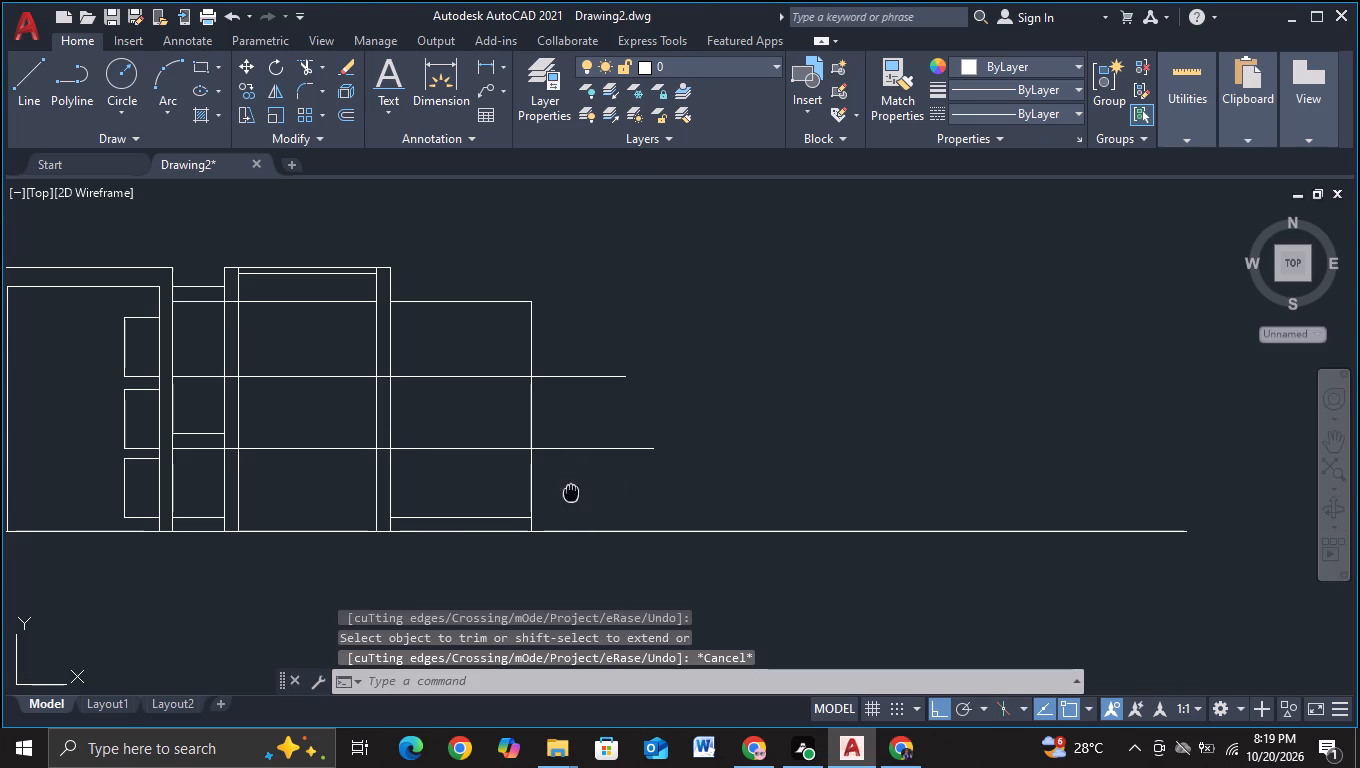
{"action": "middle_click_drag", "start_coordinate": [573, 493], "coordinate": [1045, 484]}
{"action": "middle_click", "coordinate": [1045, 484]}
{"action": "scroll", "coordinate": [164, 407], "scroll_direction": "up", "scroll_amount": 2}
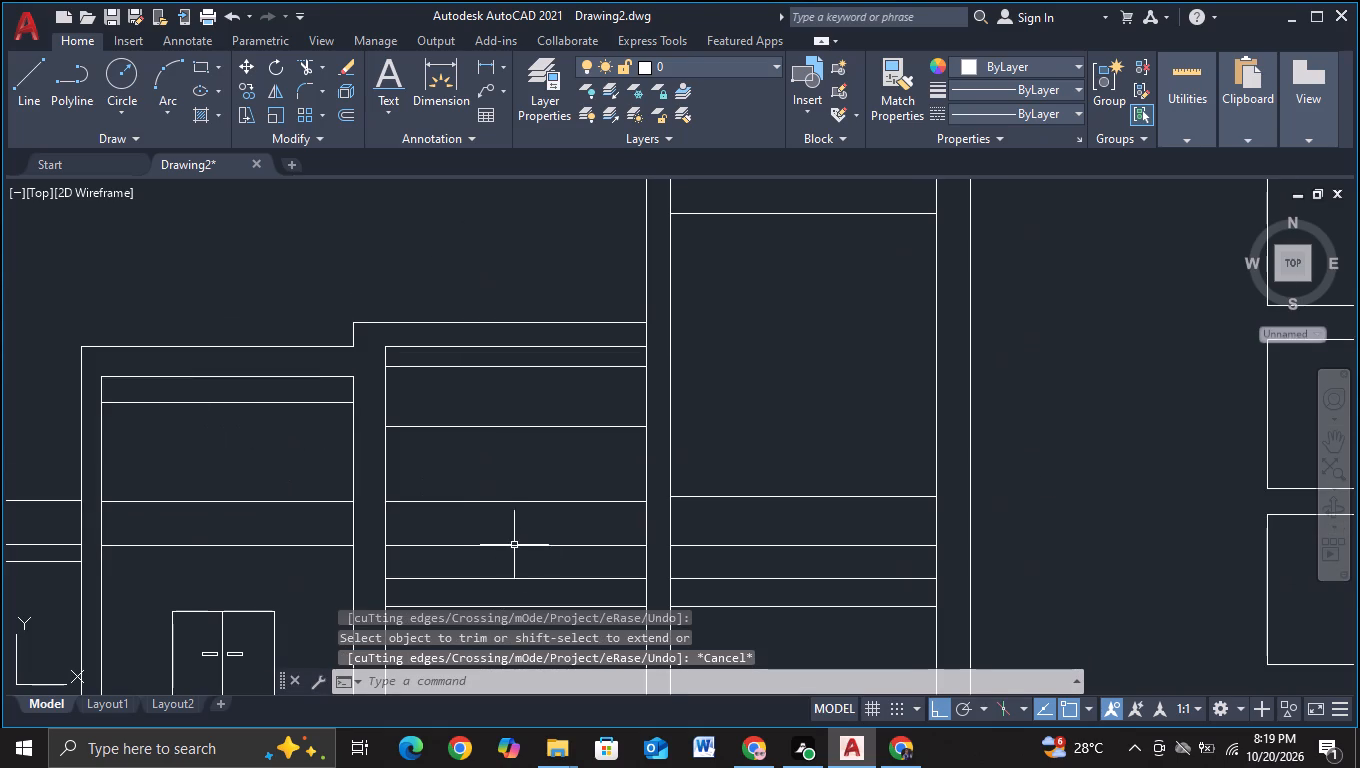
{"action": "middle_click_drag", "start_coordinate": [525, 560], "coordinate": [503, 507]}
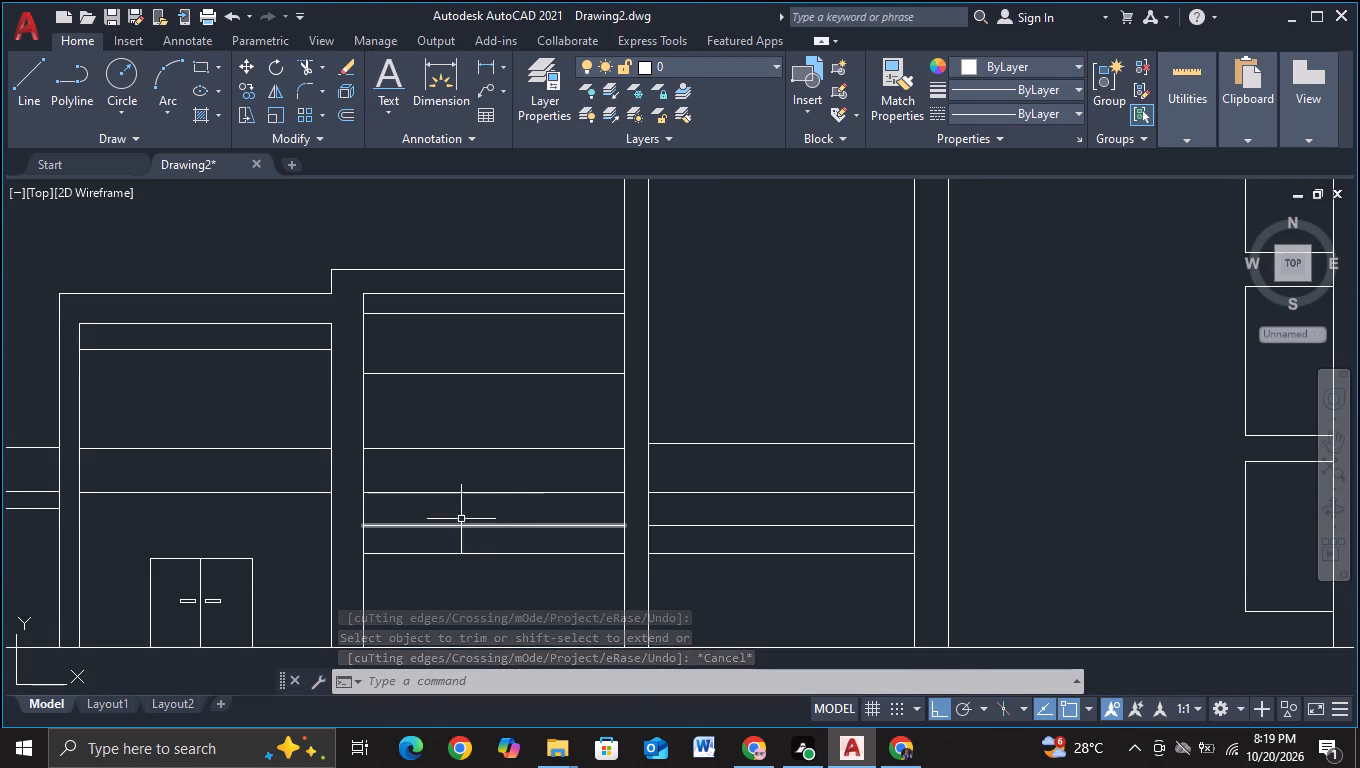
{"action": "middle_click_drag", "start_coordinate": [454, 510], "coordinate": [456, 474]}
{"action": "left_click", "coordinate": [346, 469]}
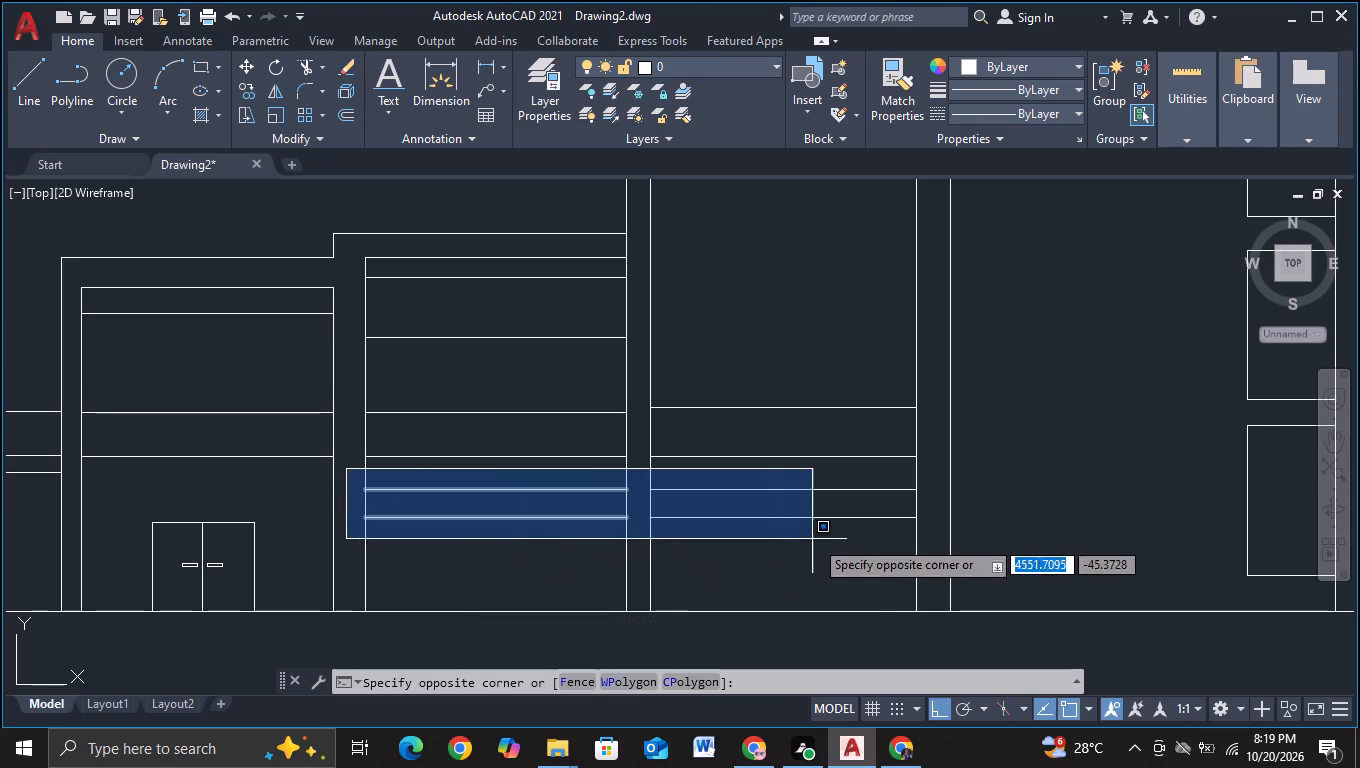
{"action": "left_click", "coordinate": [942, 536]}
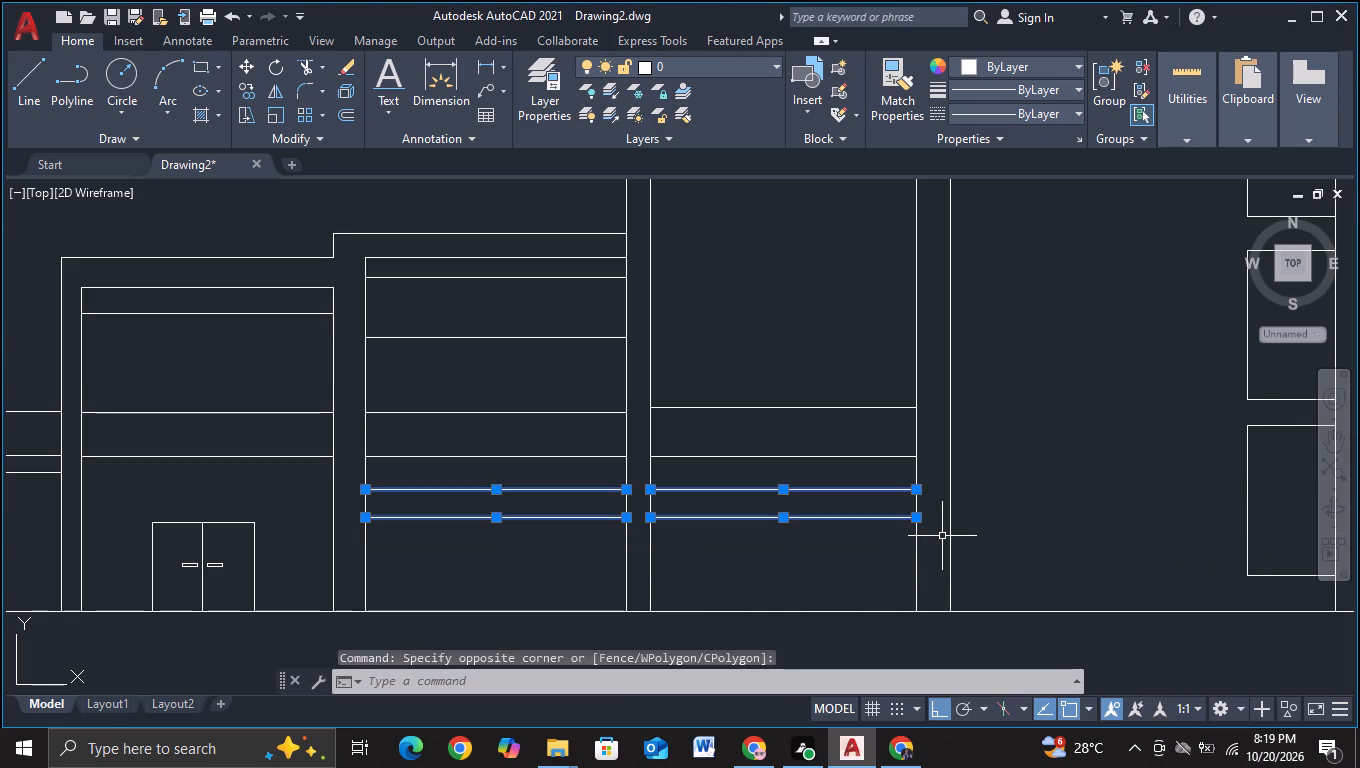
{"action": "key", "text": "c"}
{"action": "left_click", "coordinate": [1013, 593]}
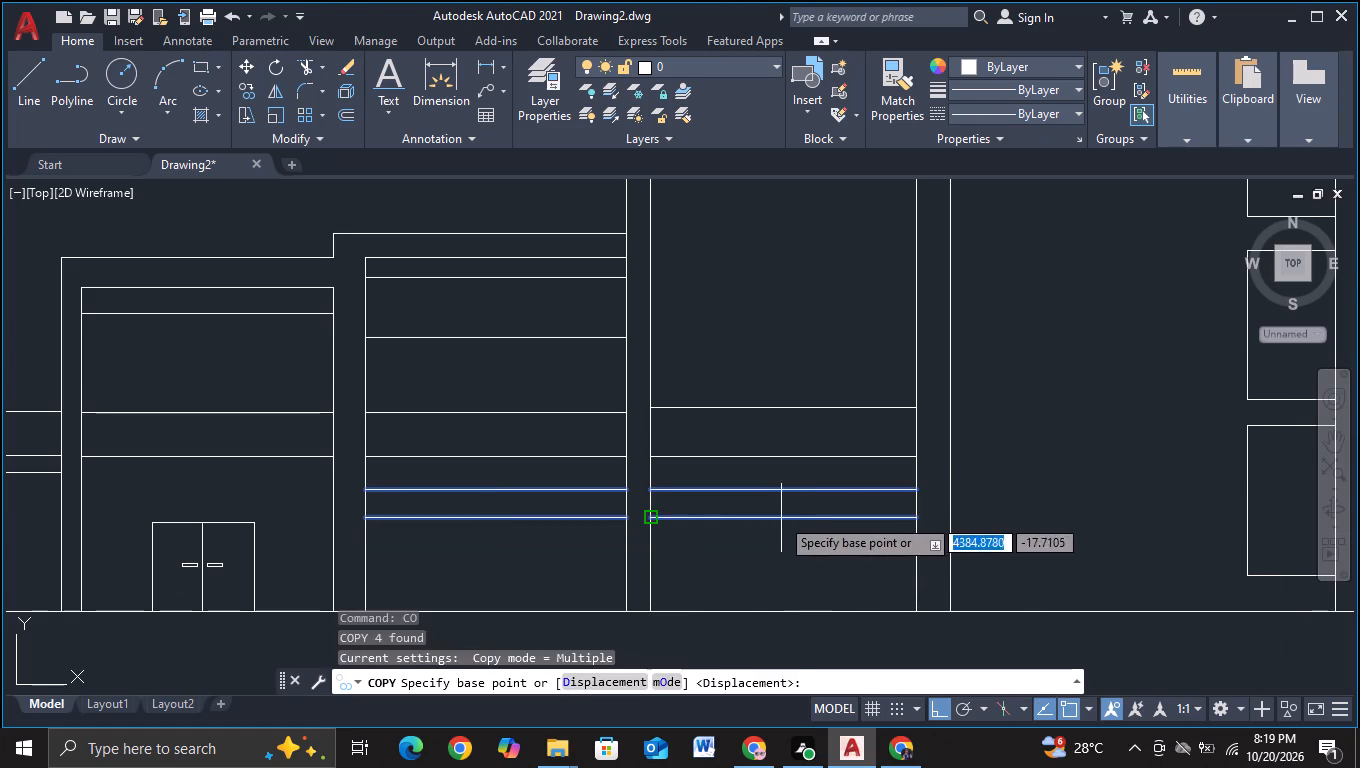
{"action": "left_click_drag", "start_coordinate": [778, 516], "coordinate": [836, 508]}
{"action": "middle_click_drag", "start_coordinate": [938, 504], "coordinate": [0, 359]}
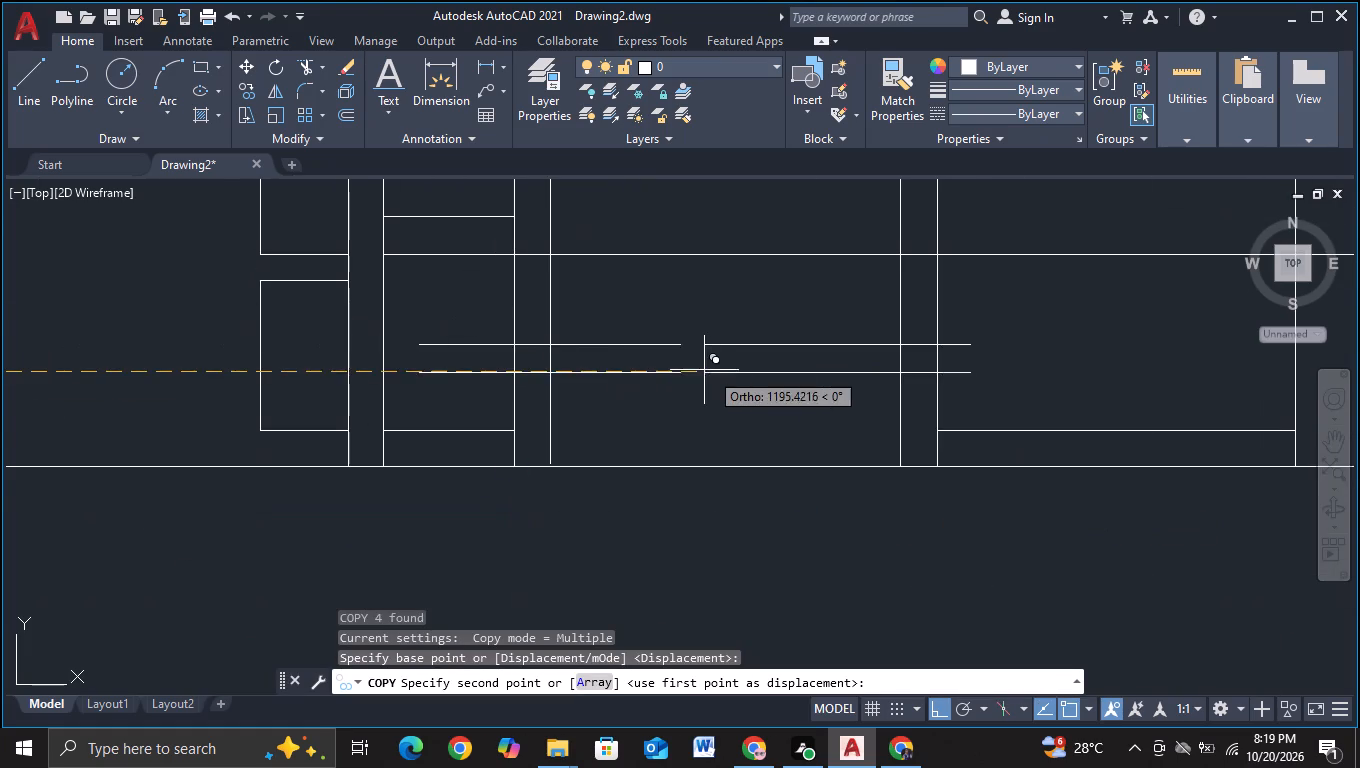
{"action": "scroll", "coordinate": [709, 371], "scroll_direction": "down", "scroll_amount": 2}
{"action": "middle_click_drag", "start_coordinate": [709, 371], "coordinate": [596, 393]}
{"action": "scroll", "coordinate": [690, 388], "scroll_direction": "up", "scroll_amount": 1}
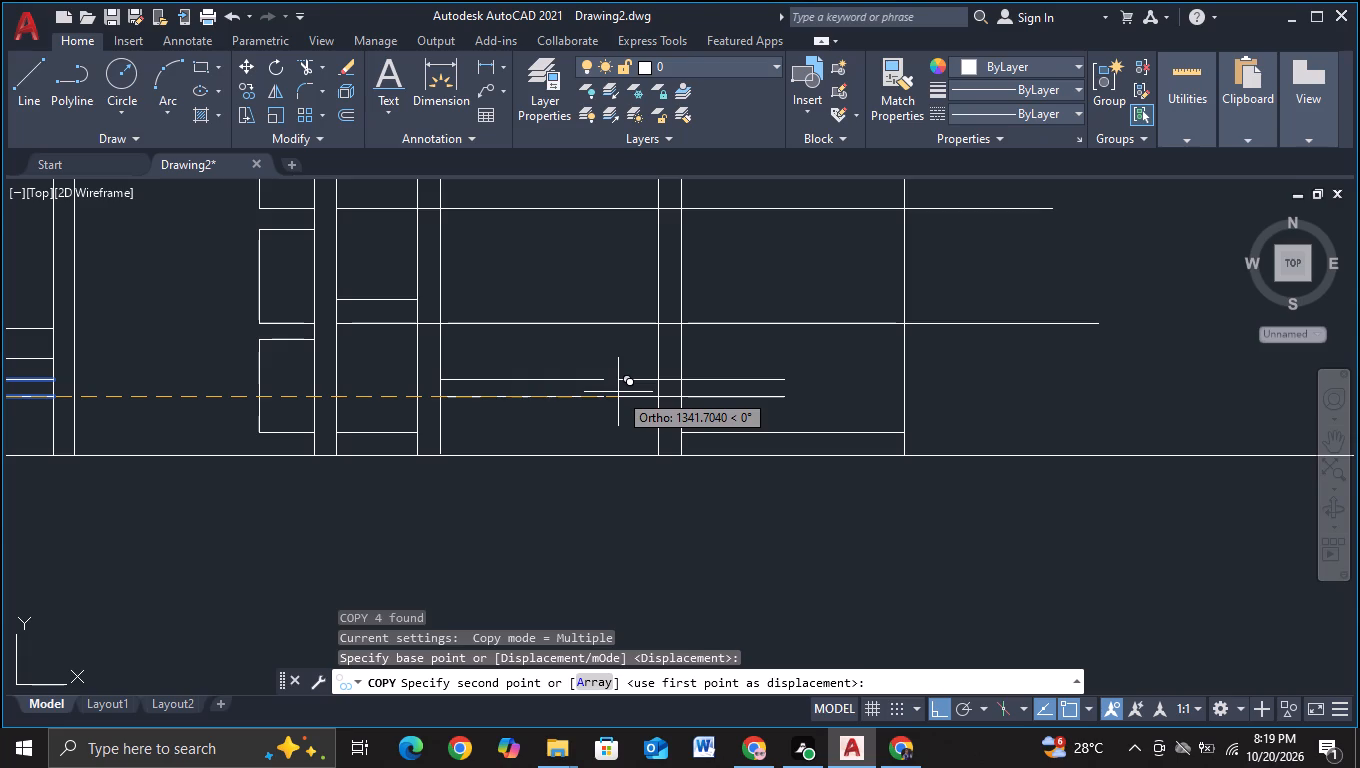
{"action": "left_click", "coordinate": [618, 392]}
{"action": "key", "text": "Escape"}
Trim the right copied line pair back to the outer edge of the framed block's right column.
{"action": "scroll", "coordinate": [610, 444], "scroll_direction": "up", "scroll_amount": 2}
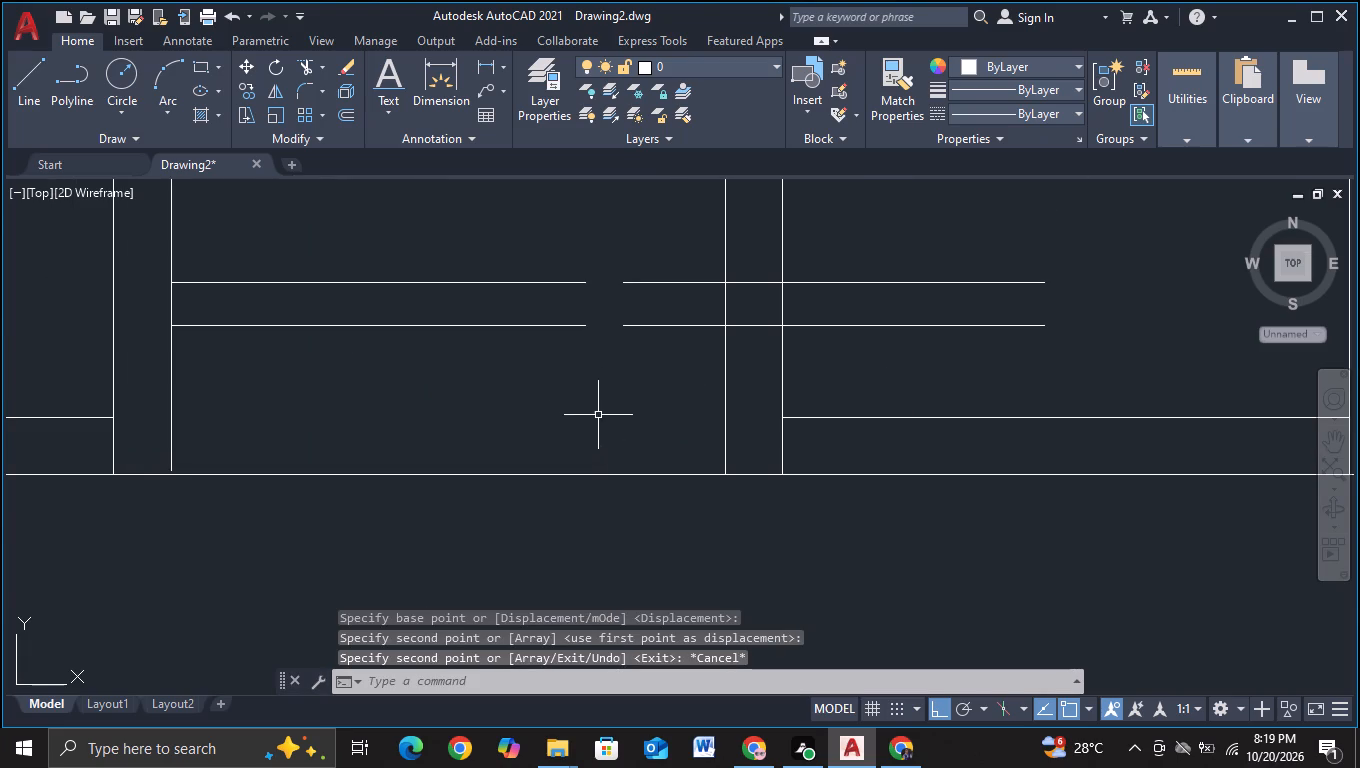
{"action": "left_click", "coordinate": [302, 67]}
{"action": "left_click_drag", "start_coordinate": [643, 250], "coordinate": [641, 391]}
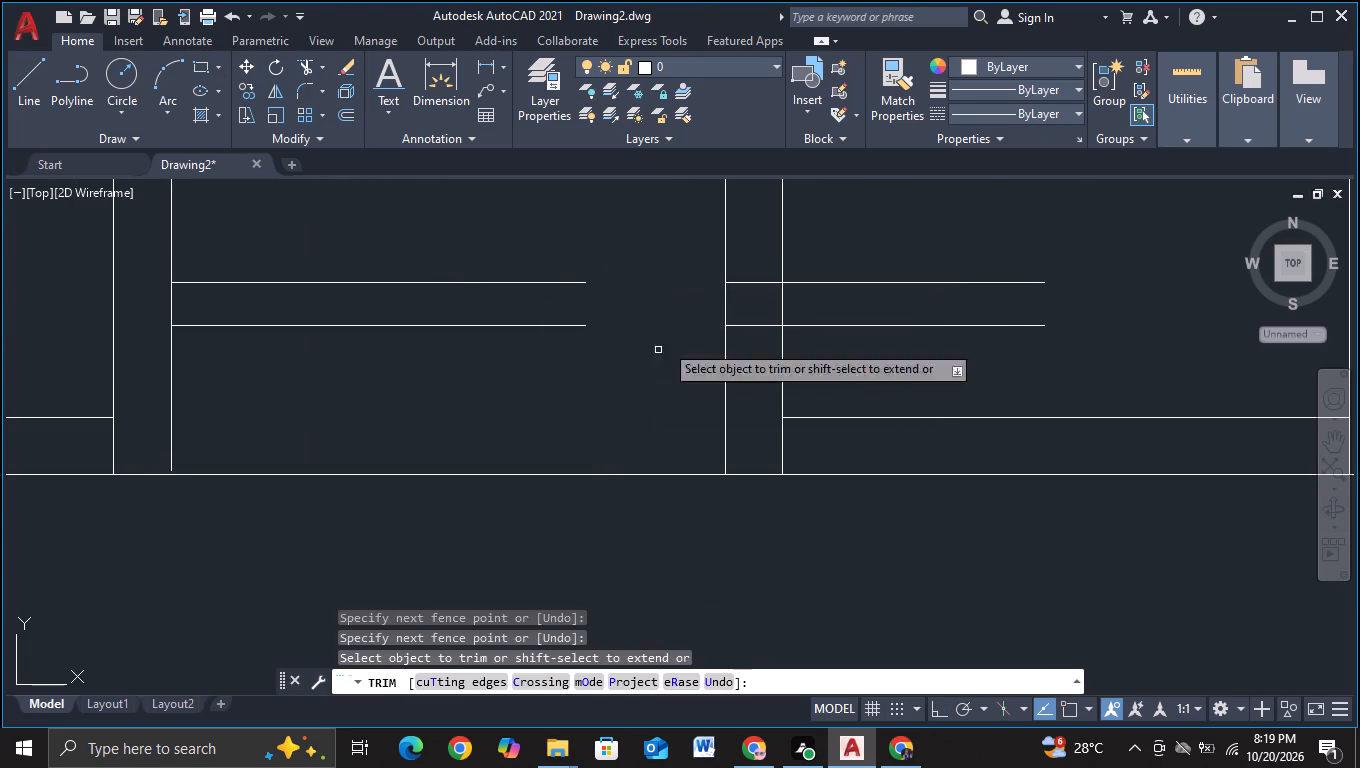
{"action": "left_click_drag", "start_coordinate": [758, 266], "coordinate": [759, 375]}
{"action": "key", "text": "Escape"}
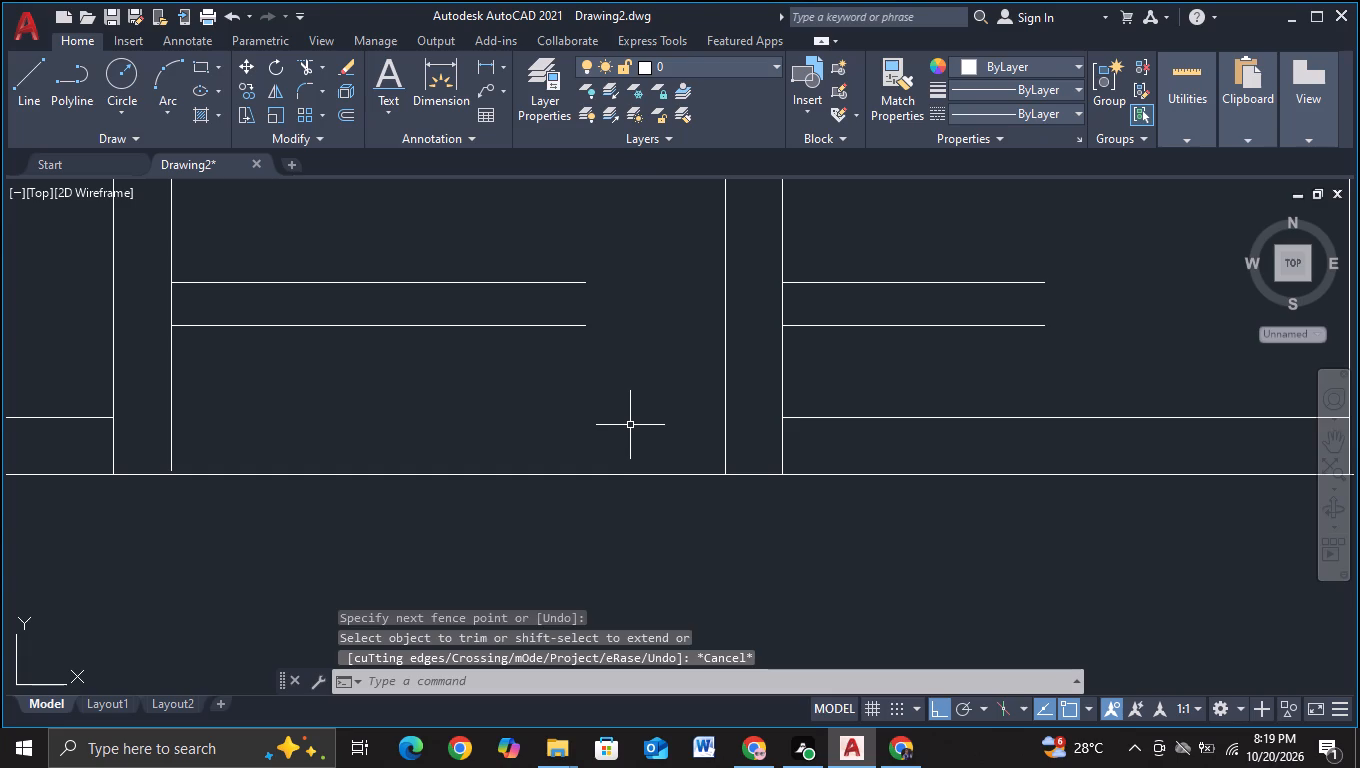
{"action": "key", "text": "Escape"}
Extend the left copied line pair to the framed block's right column, and extend the right pair back across that column.
{"action": "key", "text": "e"}
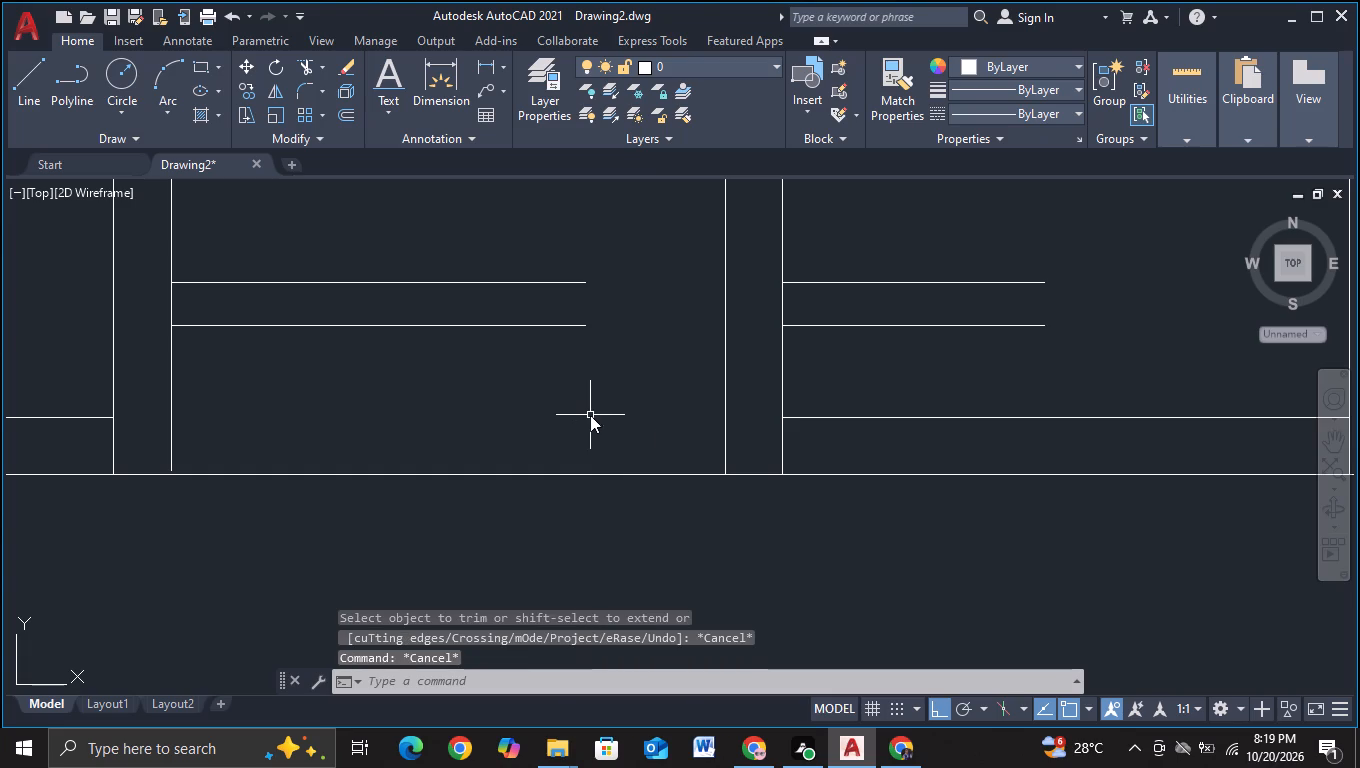
{"action": "left_click", "coordinate": [660, 478]}
{"action": "left_click_drag", "start_coordinate": [565, 245], "coordinate": [549, 389]}
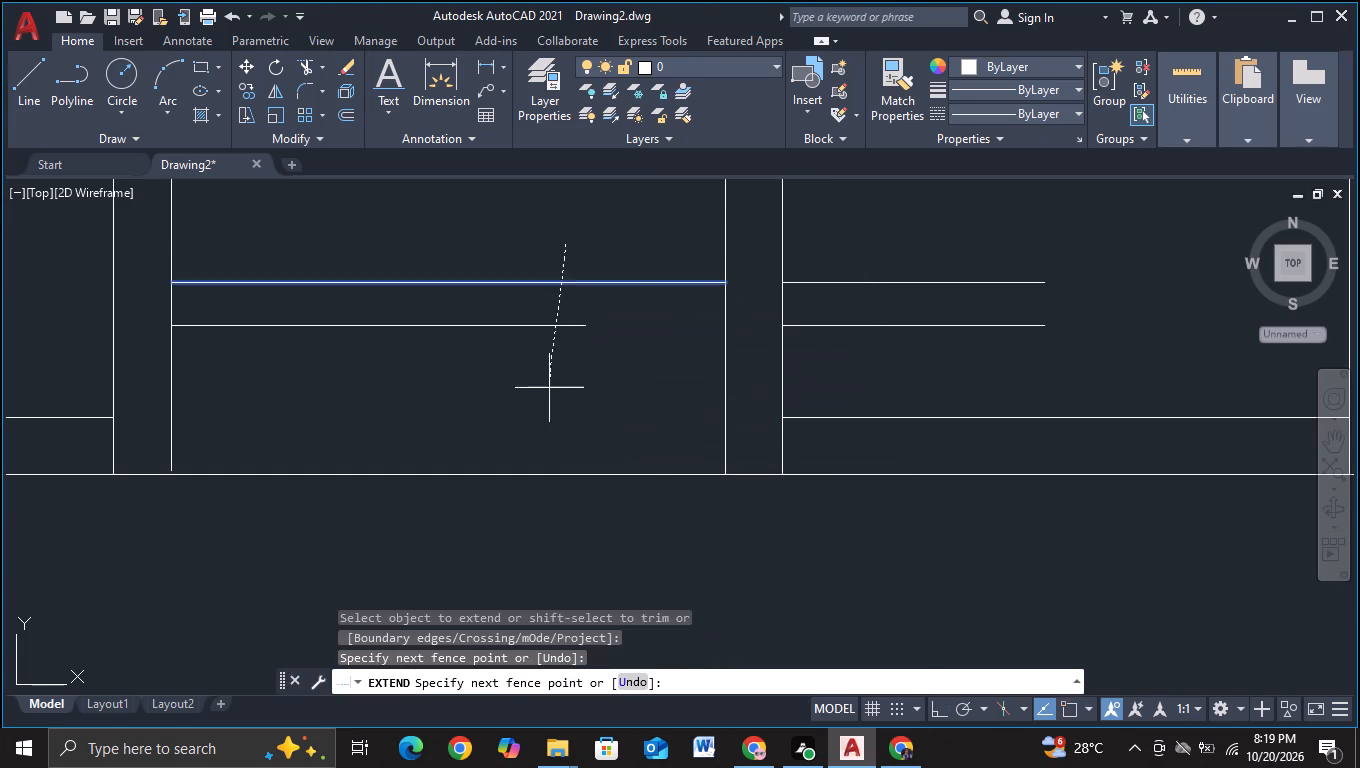
{"action": "left_click_drag", "start_coordinate": [549, 389], "coordinate": [549, 390]}
{"action": "middle_click_drag", "start_coordinate": [605, 386], "coordinate": [371, 466]}
{"action": "left_click_drag", "start_coordinate": [662, 323], "coordinate": [611, 442]}
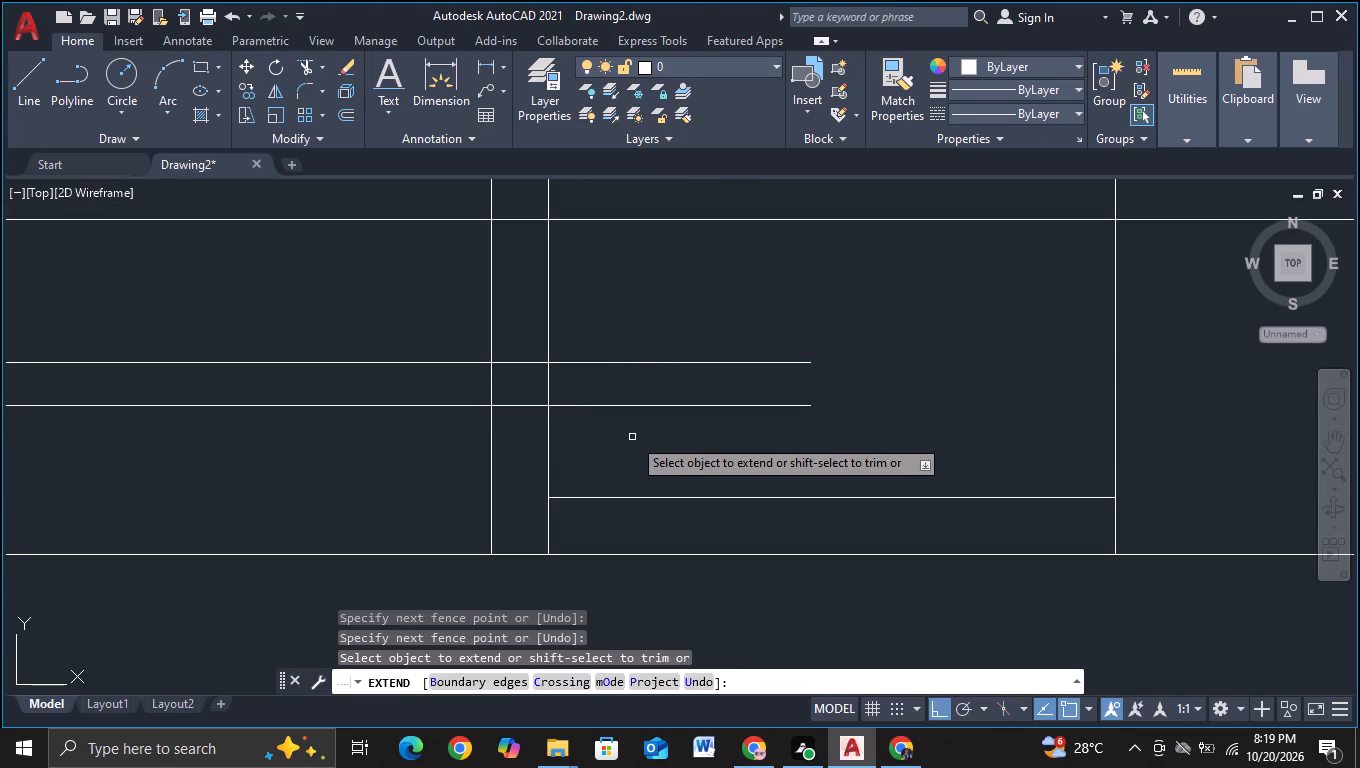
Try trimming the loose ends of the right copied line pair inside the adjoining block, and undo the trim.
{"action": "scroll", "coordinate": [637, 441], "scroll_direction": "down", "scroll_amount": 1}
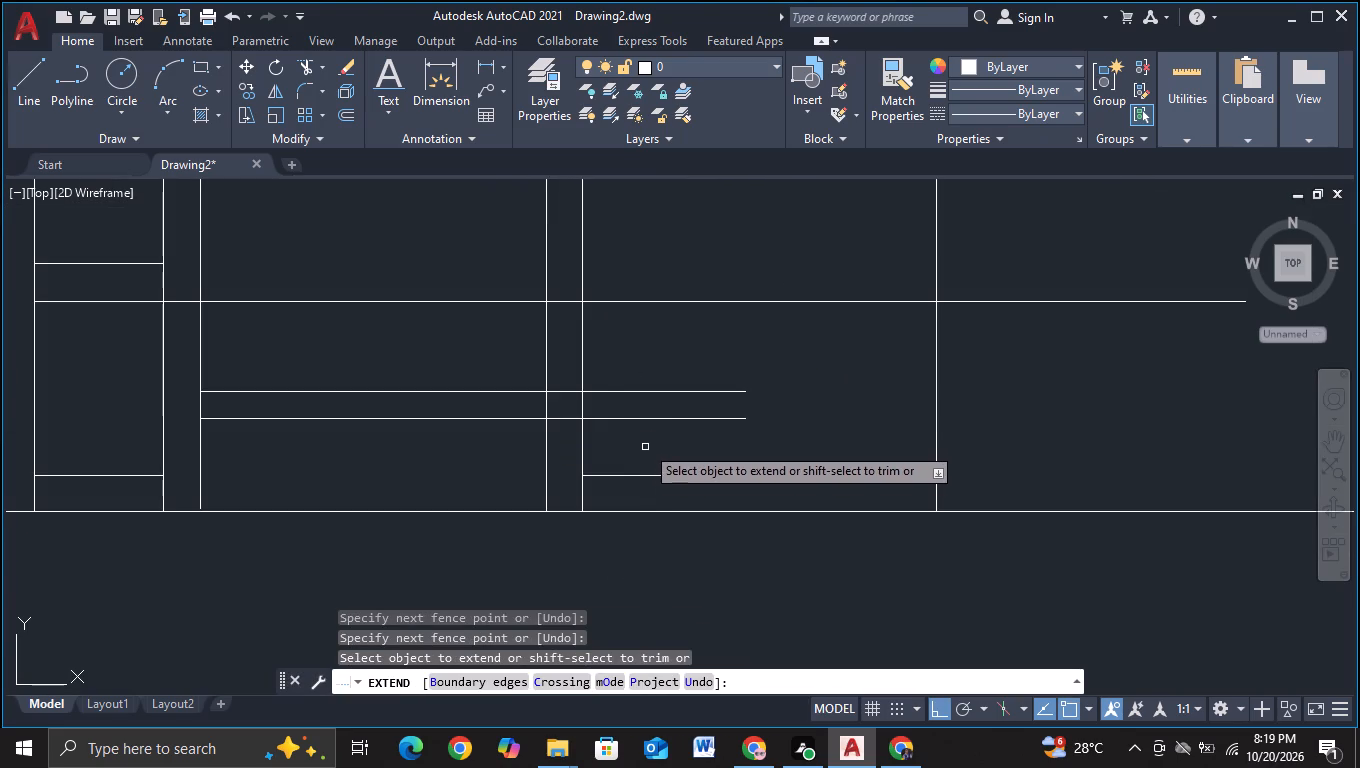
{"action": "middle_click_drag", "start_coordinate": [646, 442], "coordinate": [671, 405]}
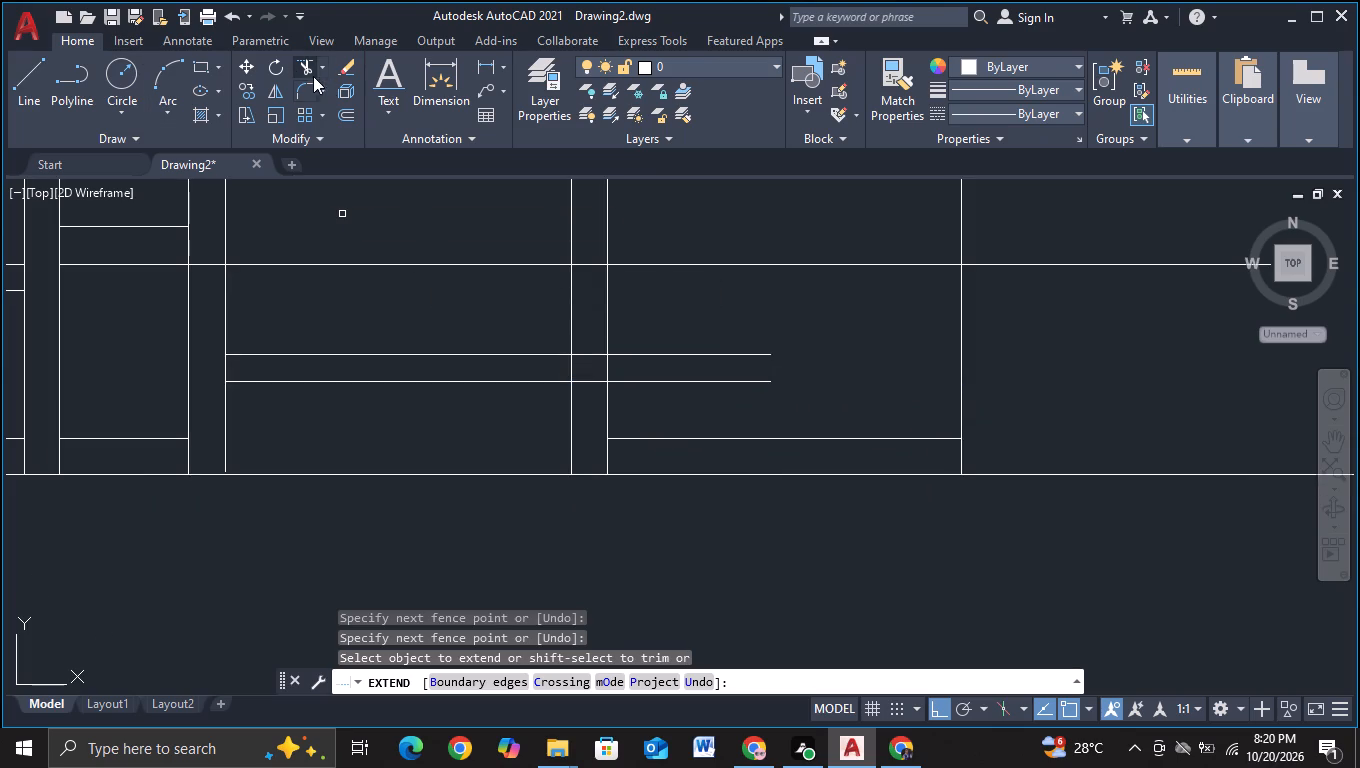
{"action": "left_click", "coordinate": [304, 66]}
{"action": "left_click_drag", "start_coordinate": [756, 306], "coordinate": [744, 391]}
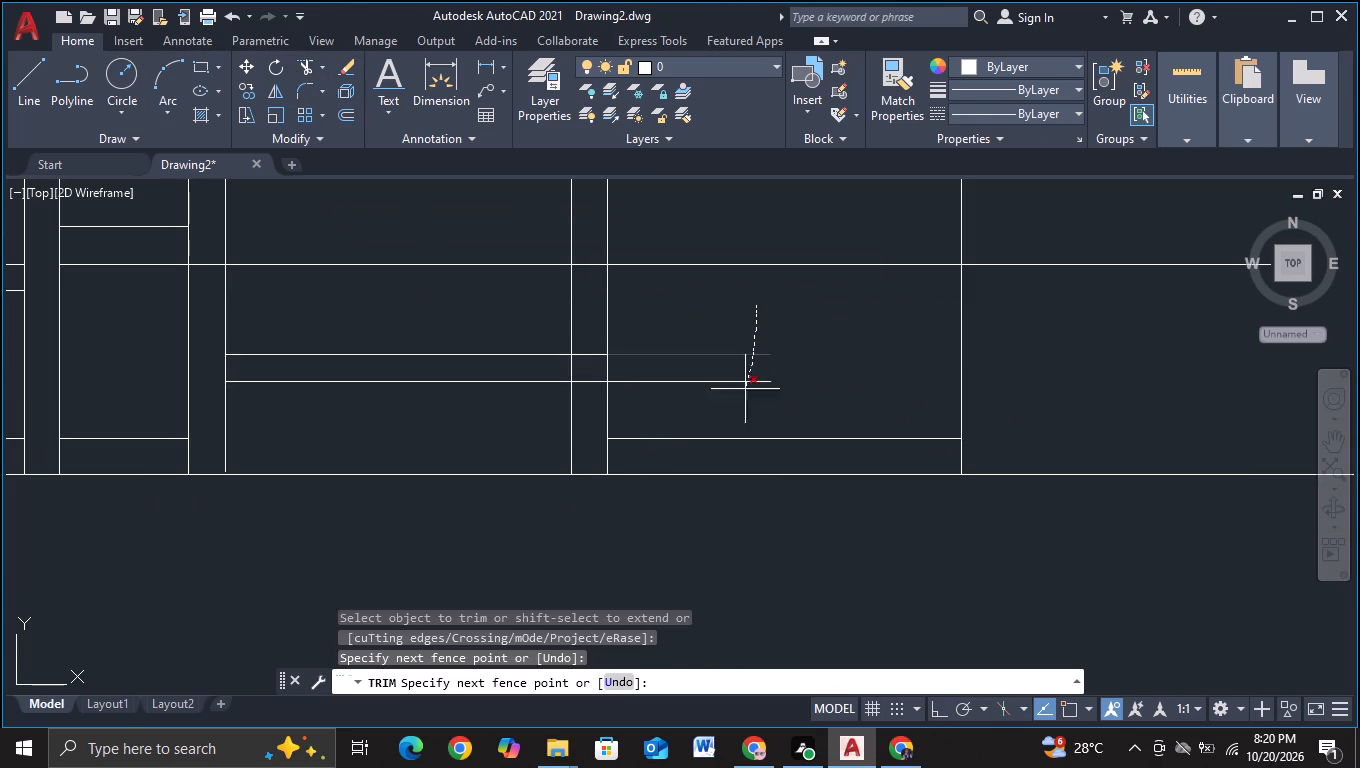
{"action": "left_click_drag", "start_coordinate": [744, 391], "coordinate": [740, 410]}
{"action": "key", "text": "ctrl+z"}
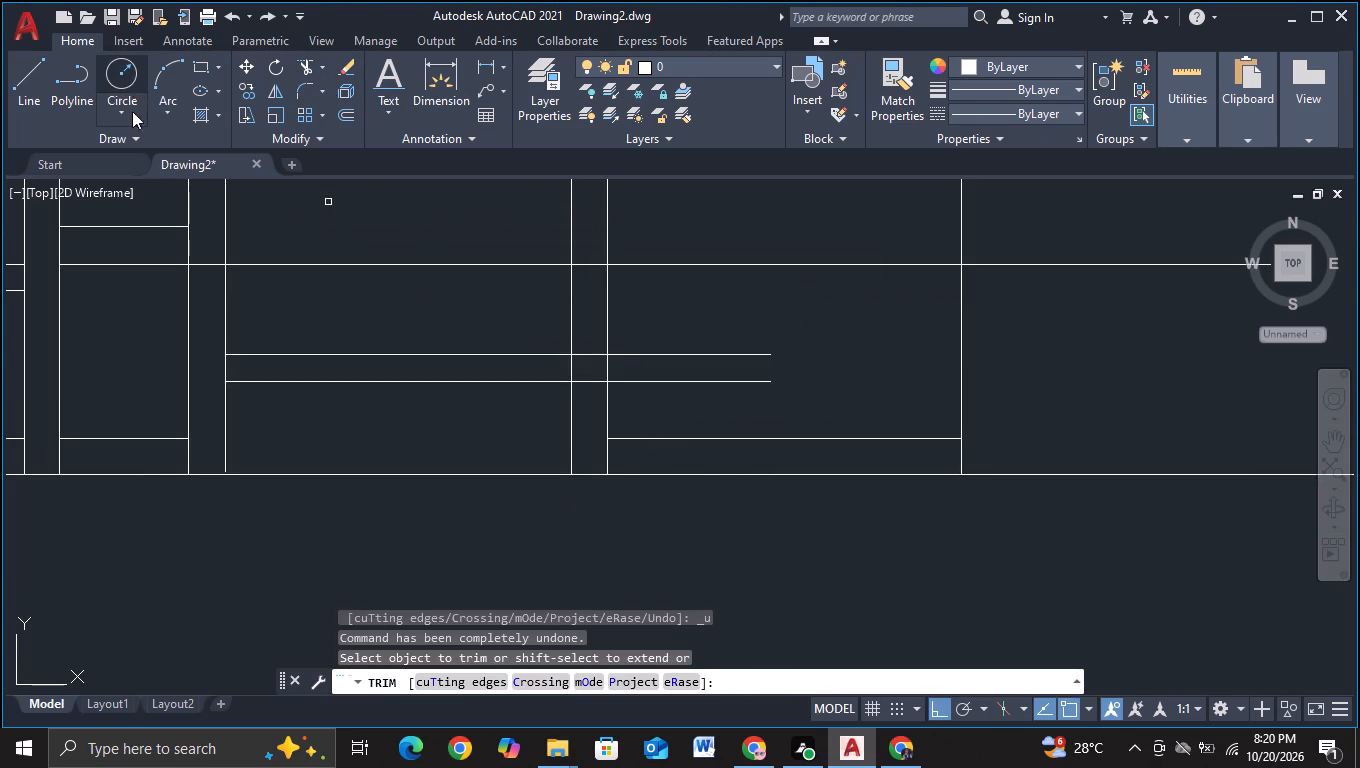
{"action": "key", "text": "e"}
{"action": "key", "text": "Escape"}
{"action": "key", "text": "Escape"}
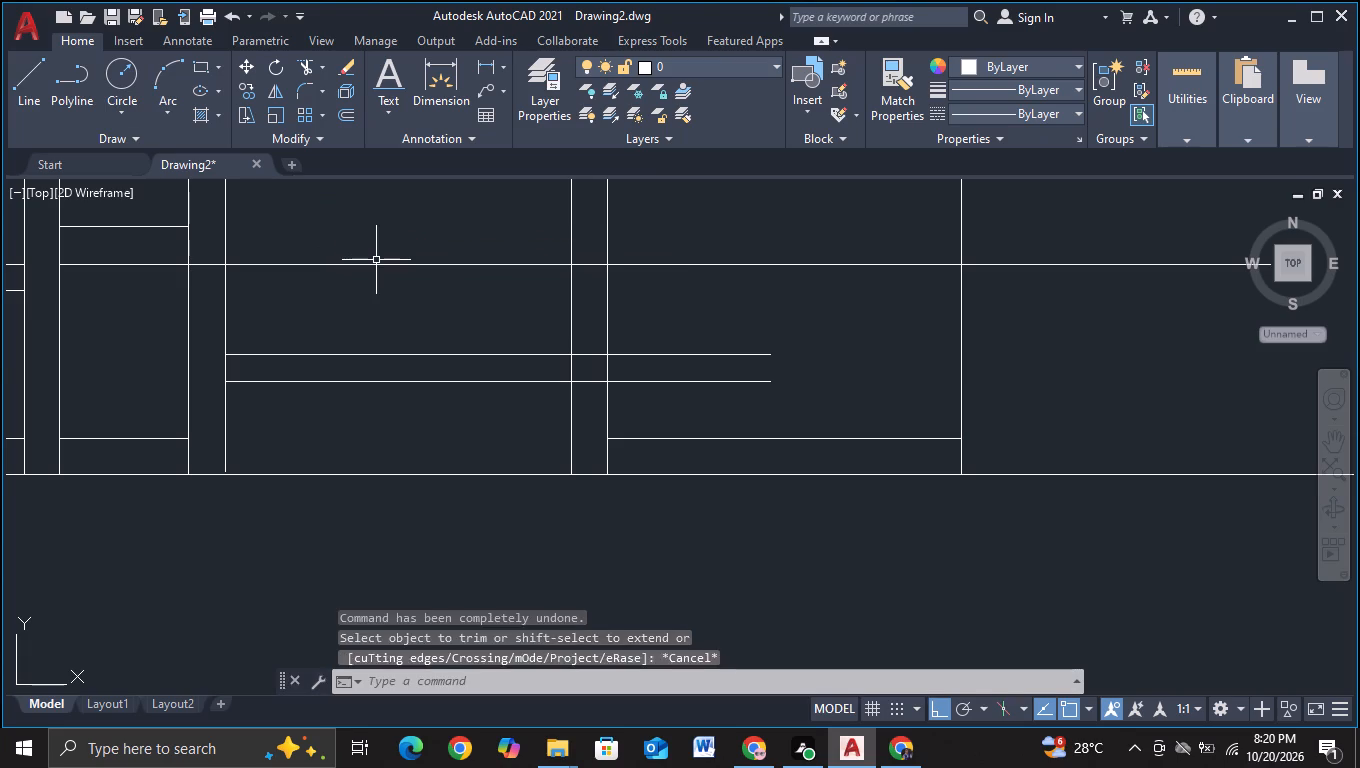
Extend the right copied line pair to the adjoining block's right edge.
{"action": "key", "text": "Escape"}
{"action": "key", "text": "e"}
{"action": "left_click", "coordinate": [434, 328]}
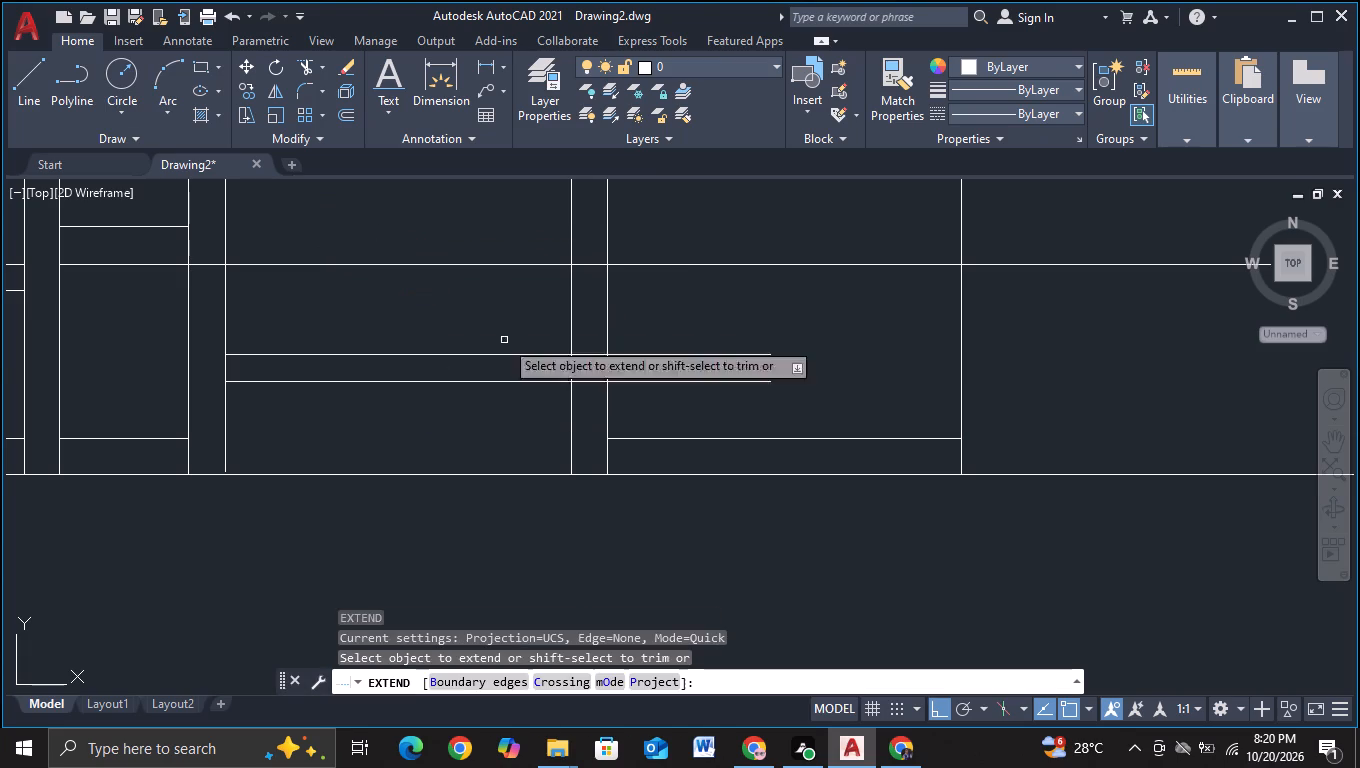
{"action": "left_click_drag", "start_coordinate": [762, 329], "coordinate": [748, 398]}
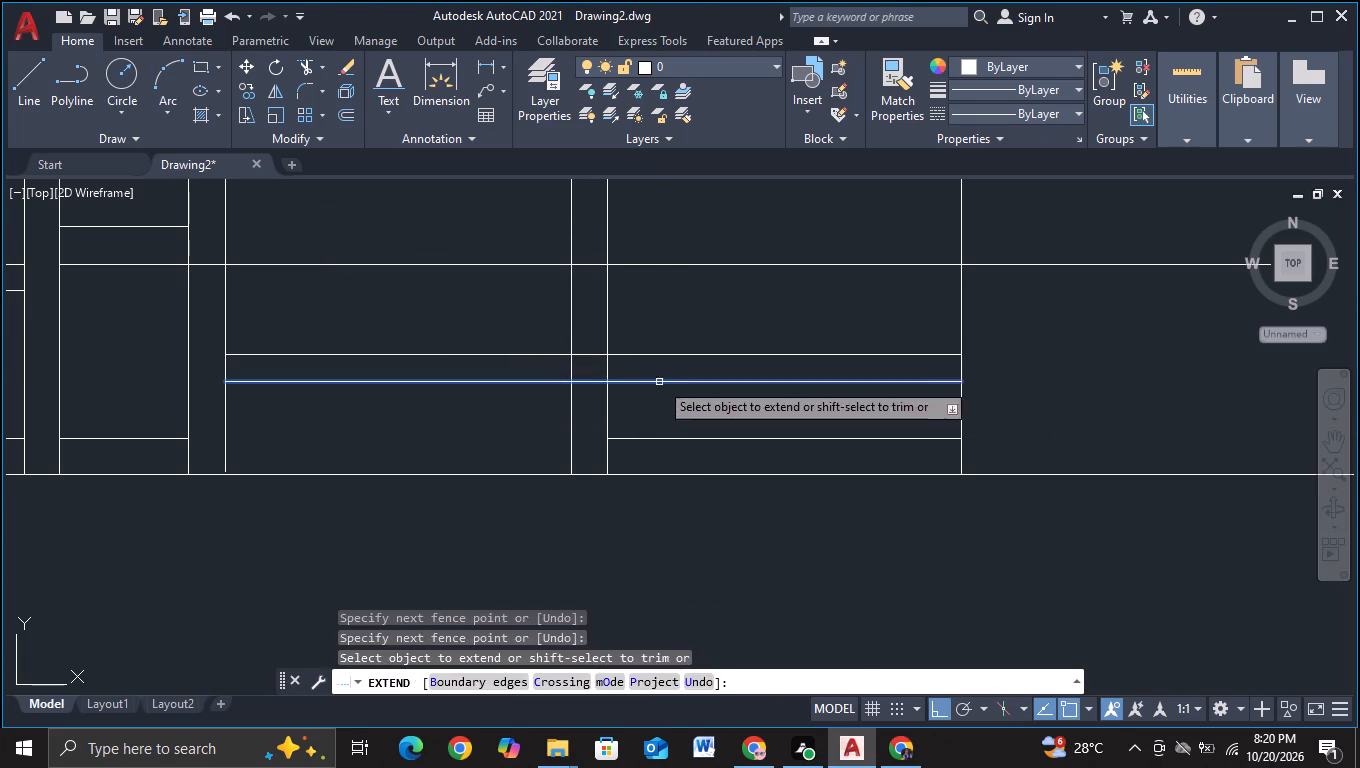
{"action": "key", "text": "Escape"}
Trim the copied line pair where it crosses the framed block's right column.
{"action": "left_click", "coordinate": [312, 71]}
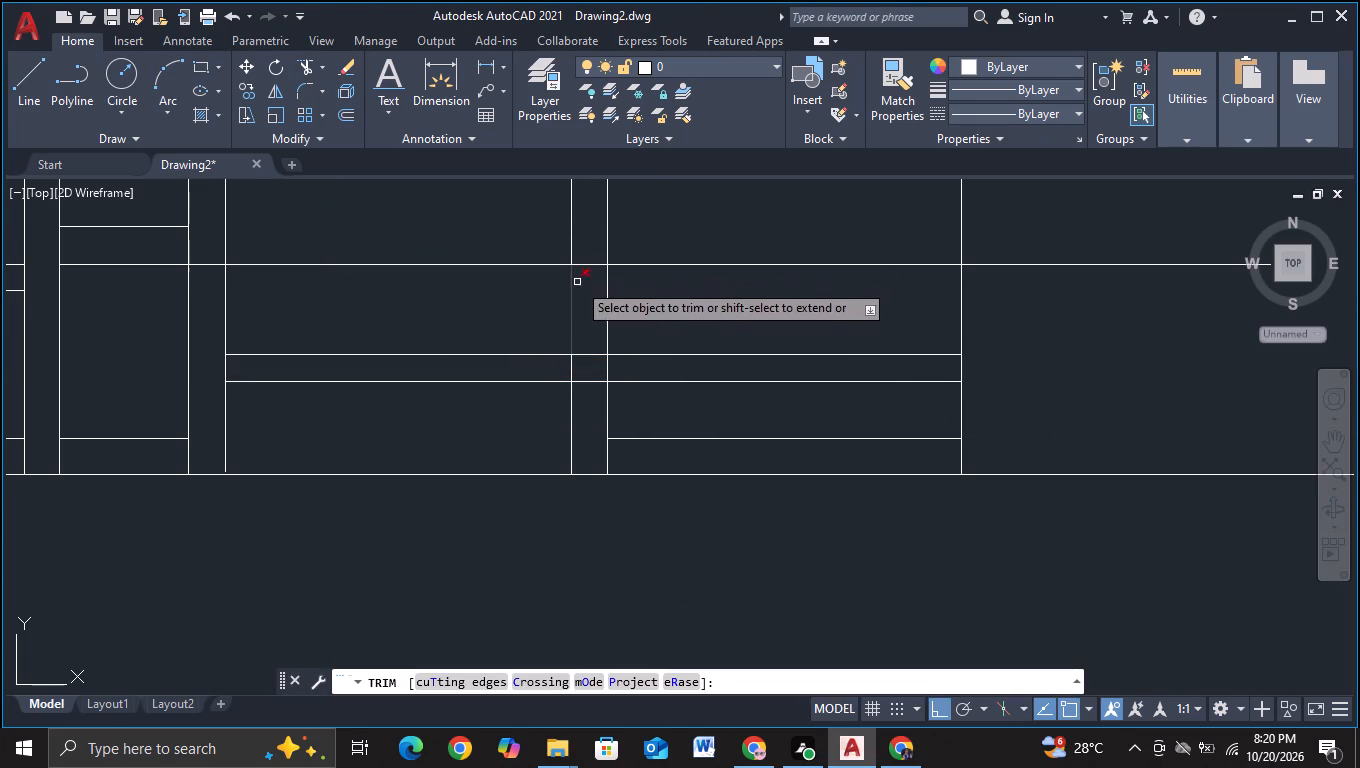
{"action": "left_click_drag", "start_coordinate": [594, 336], "coordinate": [588, 392]}
{"action": "scroll", "coordinate": [502, 436], "scroll_direction": "down", "scroll_amount": 1}
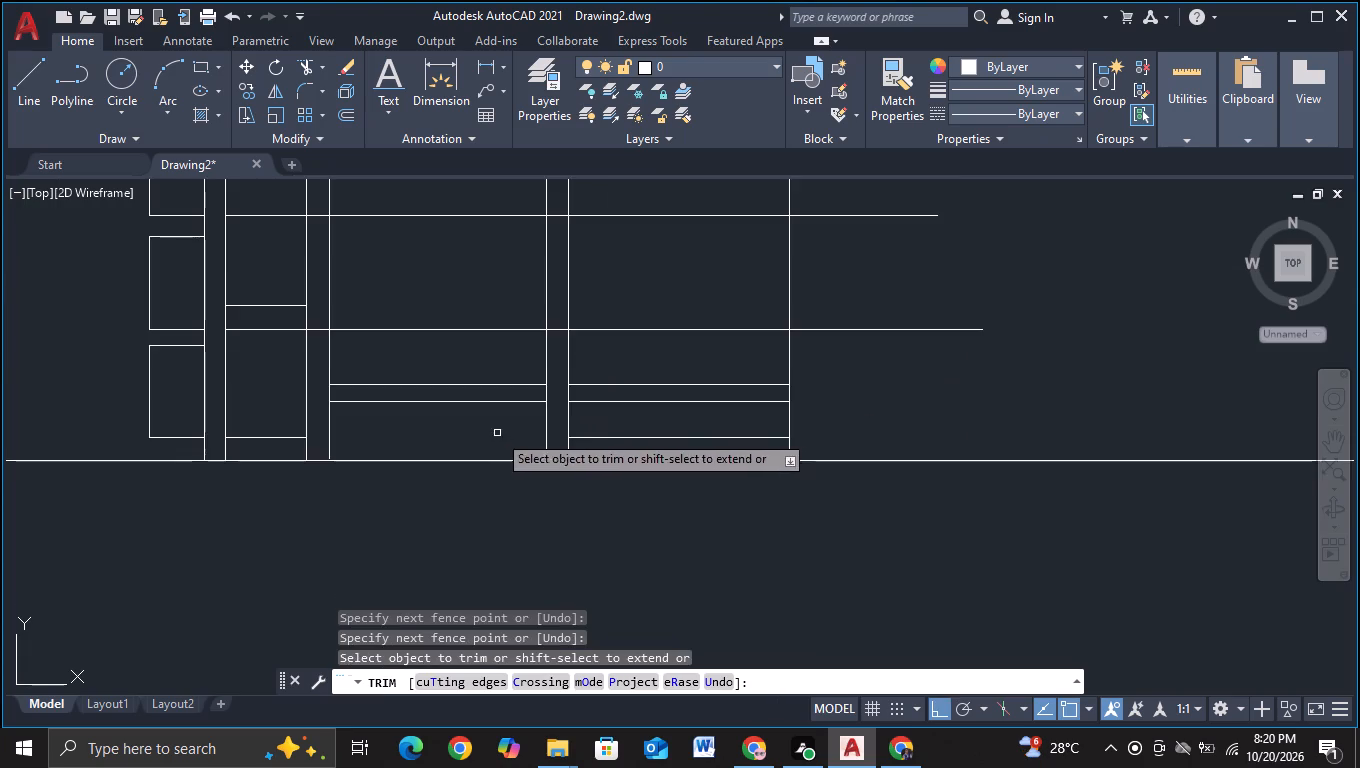
{"action": "middle_click_drag", "start_coordinate": [496, 432], "coordinate": [566, 393]}
{"action": "key", "text": "Escape"}
Move the copied line pairs in the framed block and adjoining block straight up together, keeping them below the lower floor line.
{"action": "left_click_drag", "start_coordinate": [531, 396], "coordinate": [533, 323]}
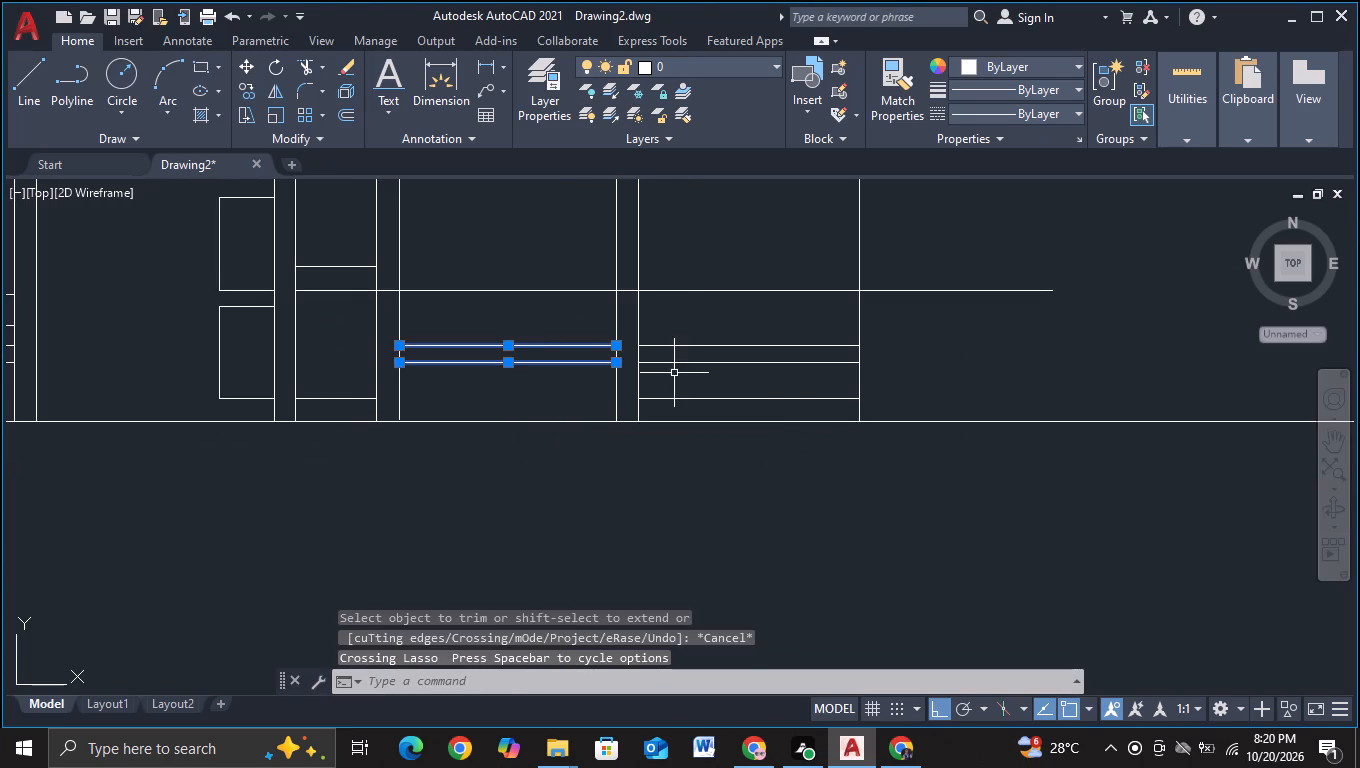
{"action": "left_click_drag", "start_coordinate": [680, 376], "coordinate": [682, 336]}
{"action": "left_click_drag", "start_coordinate": [696, 317], "coordinate": [682, 387]}
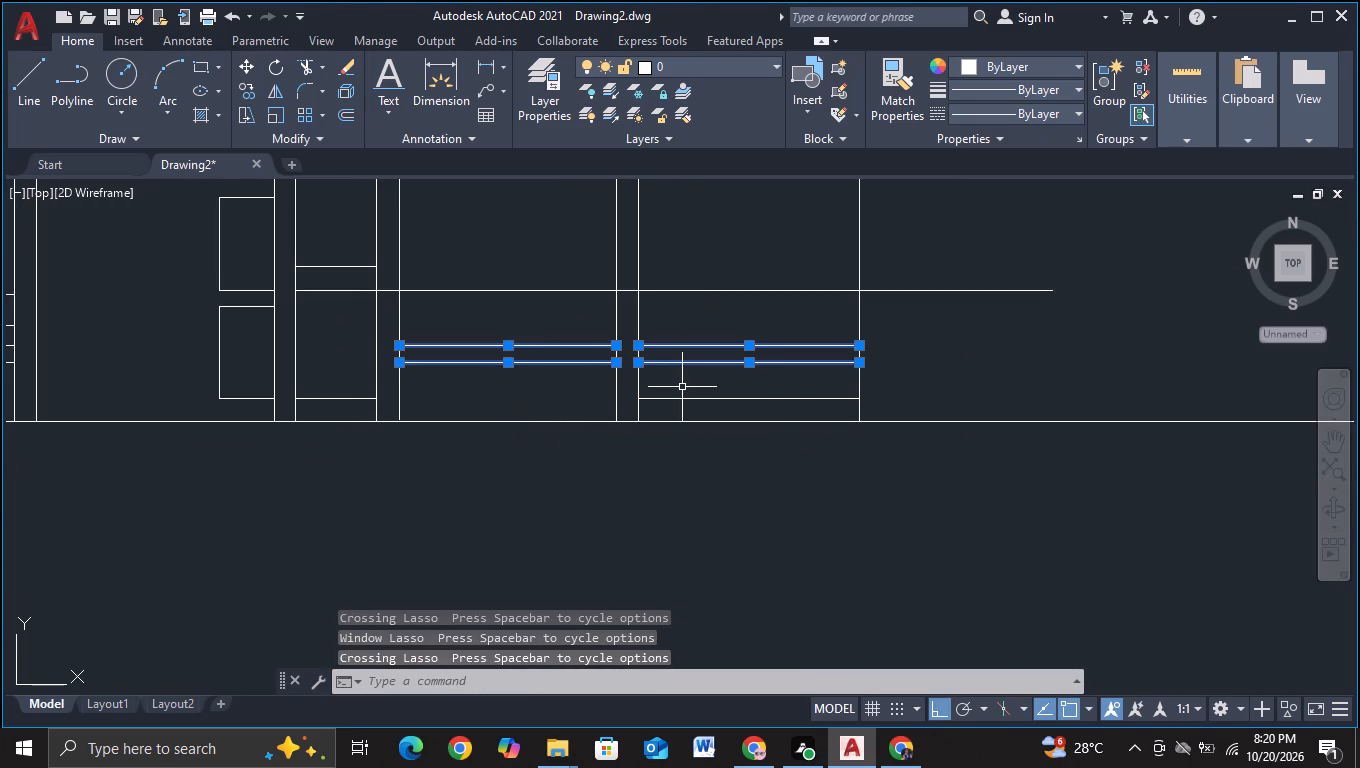
{"action": "key", "text": "m"}
{"action": "left_click", "coordinate": [744, 420]}
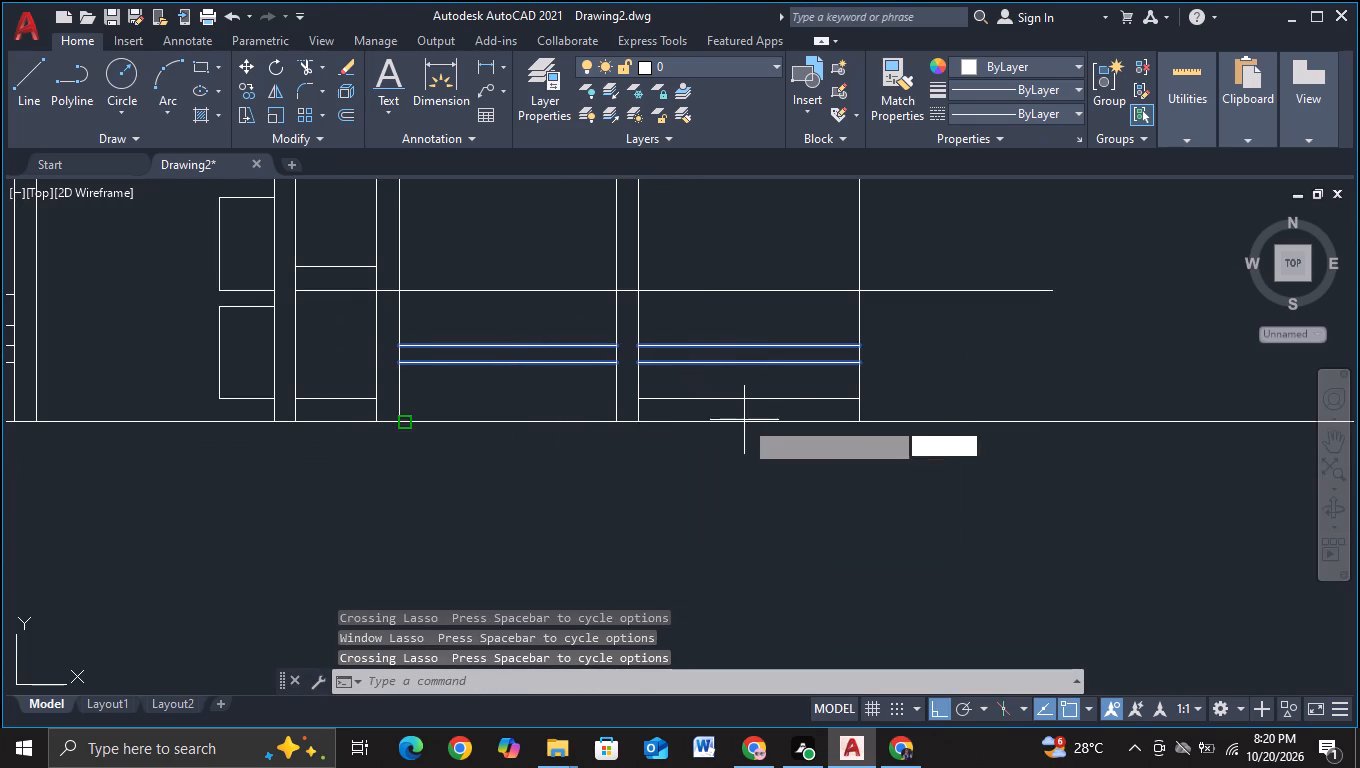
{"action": "left_click", "coordinate": [719, 370]}
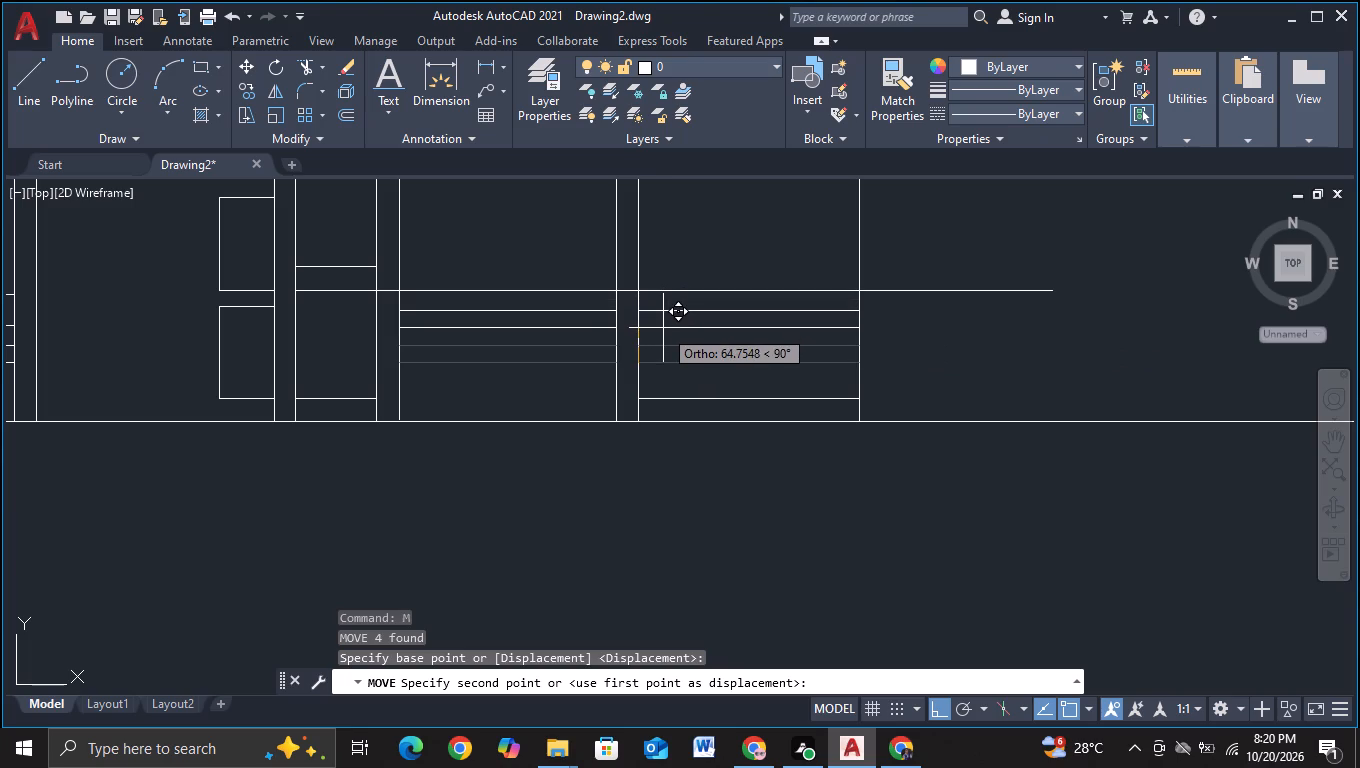
{"action": "left_click", "coordinate": [663, 335]}
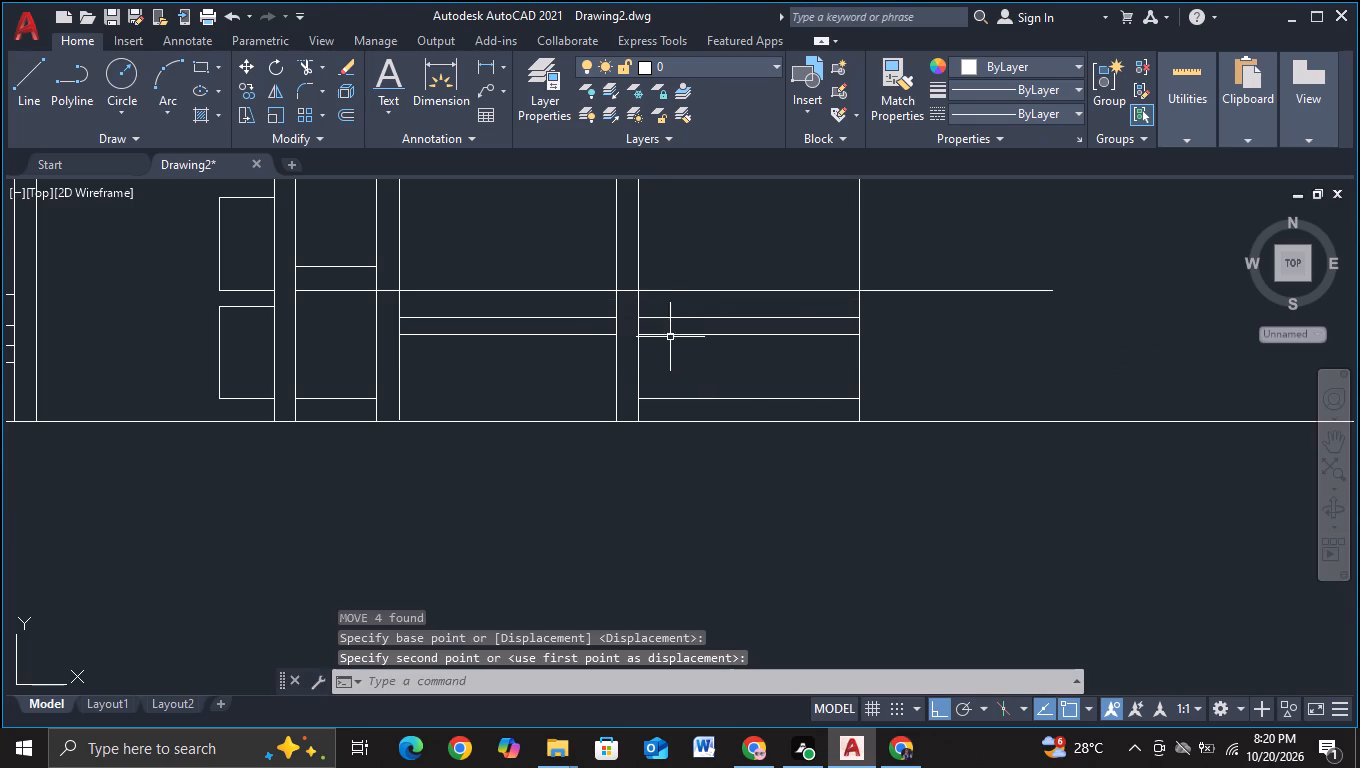
Trim both floor lines where they overhang the adjoining block's right edge.
{"action": "middle_click_drag", "start_coordinate": [763, 383], "coordinate": [752, 427]}
{"action": "scroll", "coordinate": [867, 396], "scroll_direction": "down", "scroll_amount": 2}
{"action": "middle_click_drag", "start_coordinate": [891, 396], "coordinate": [698, 382]}
{"action": "left_click", "coordinate": [303, 70]}
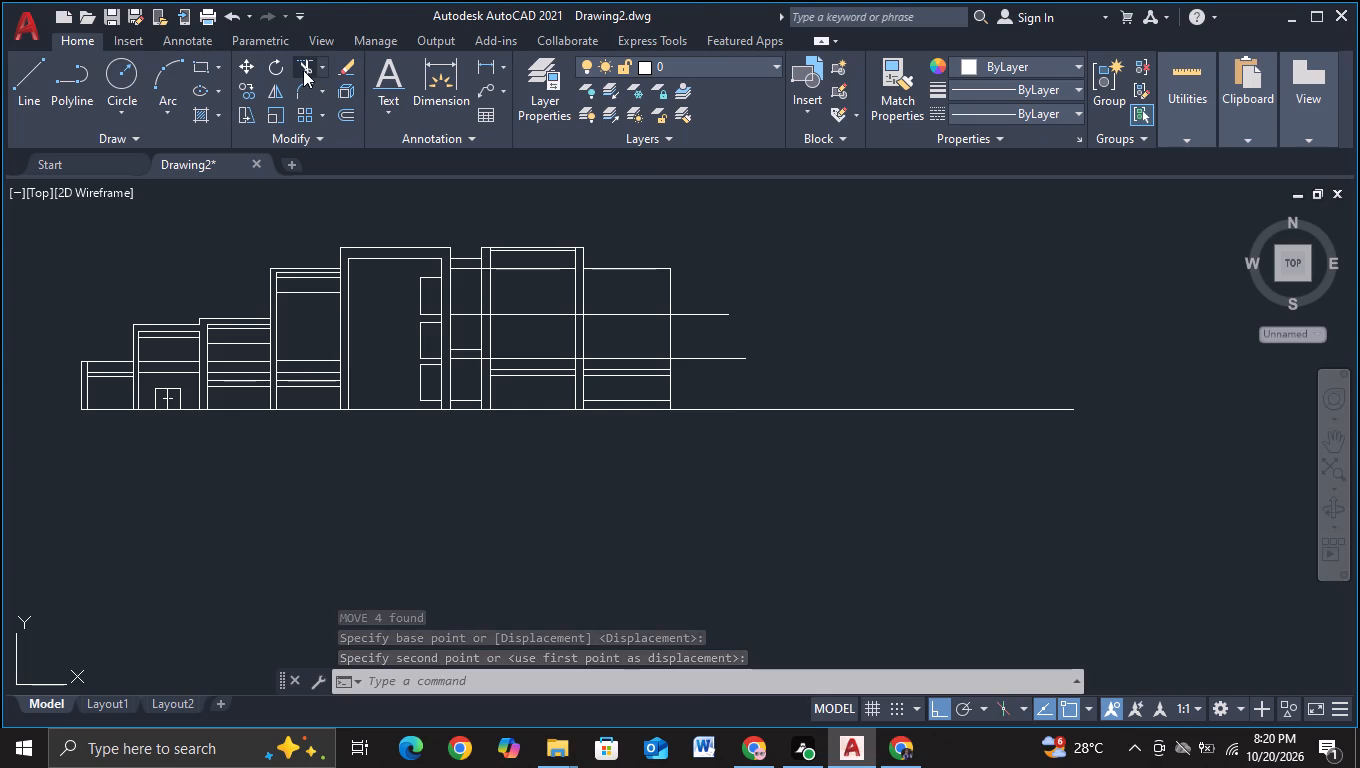
{"action": "left_click_drag", "start_coordinate": [701, 272], "coordinate": [707, 379]}
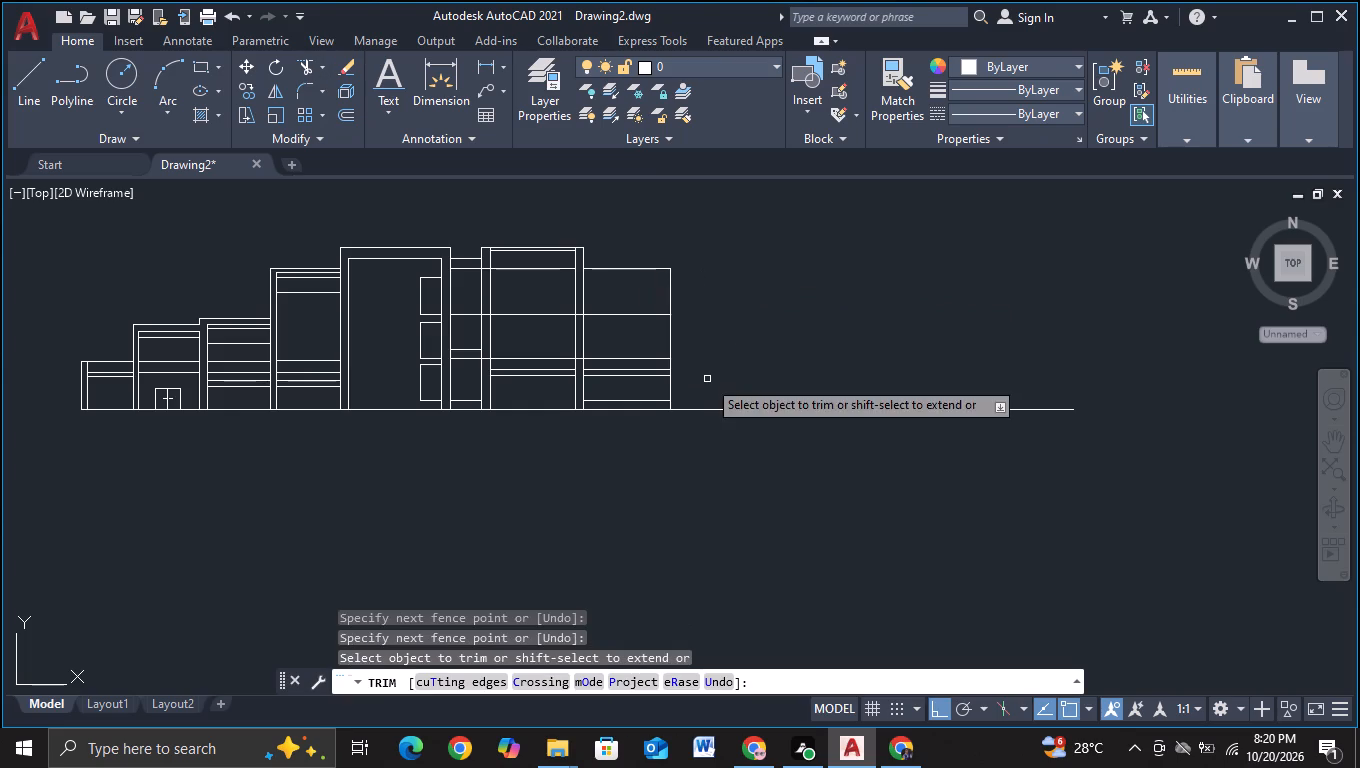
{"action": "middle_click_drag", "start_coordinate": [707, 379], "coordinate": [748, 345]}
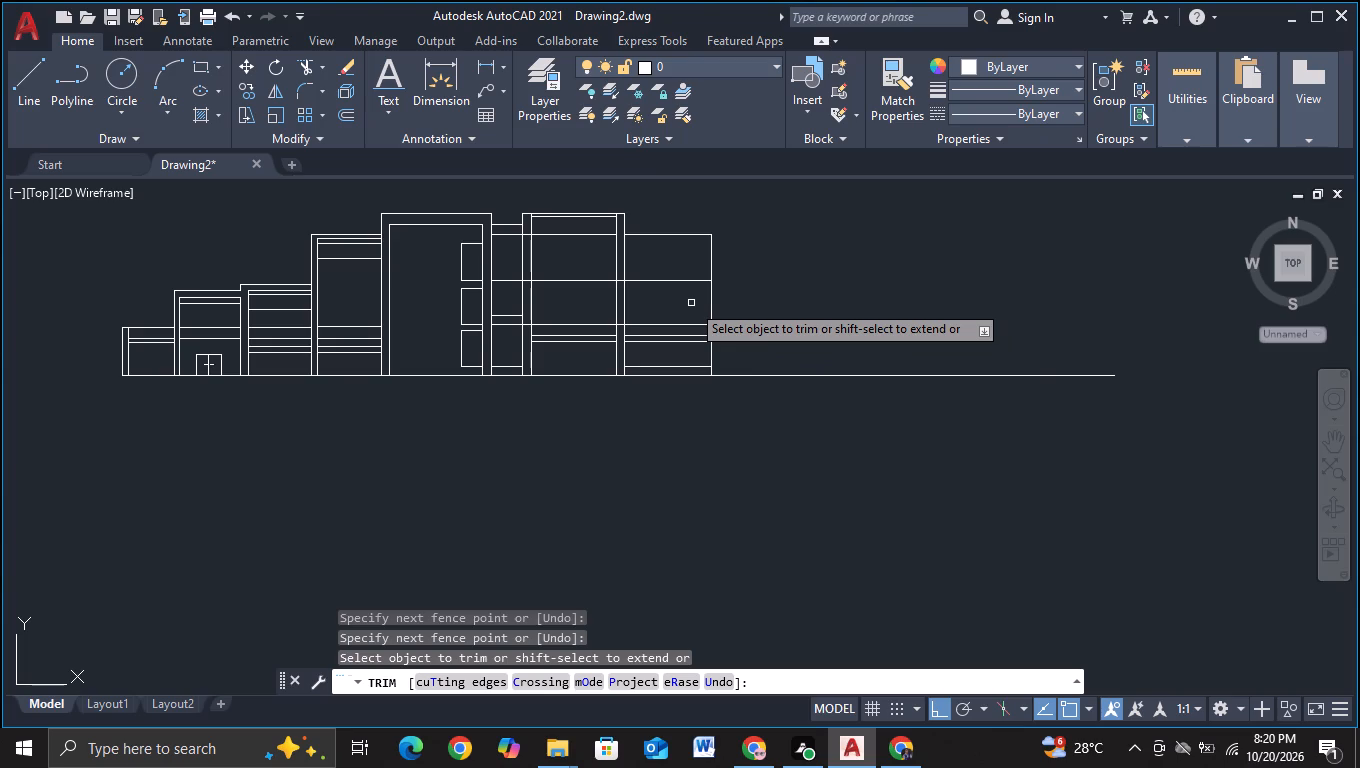
{"action": "middle_click_drag", "start_coordinate": [691, 303], "coordinate": [699, 332]}
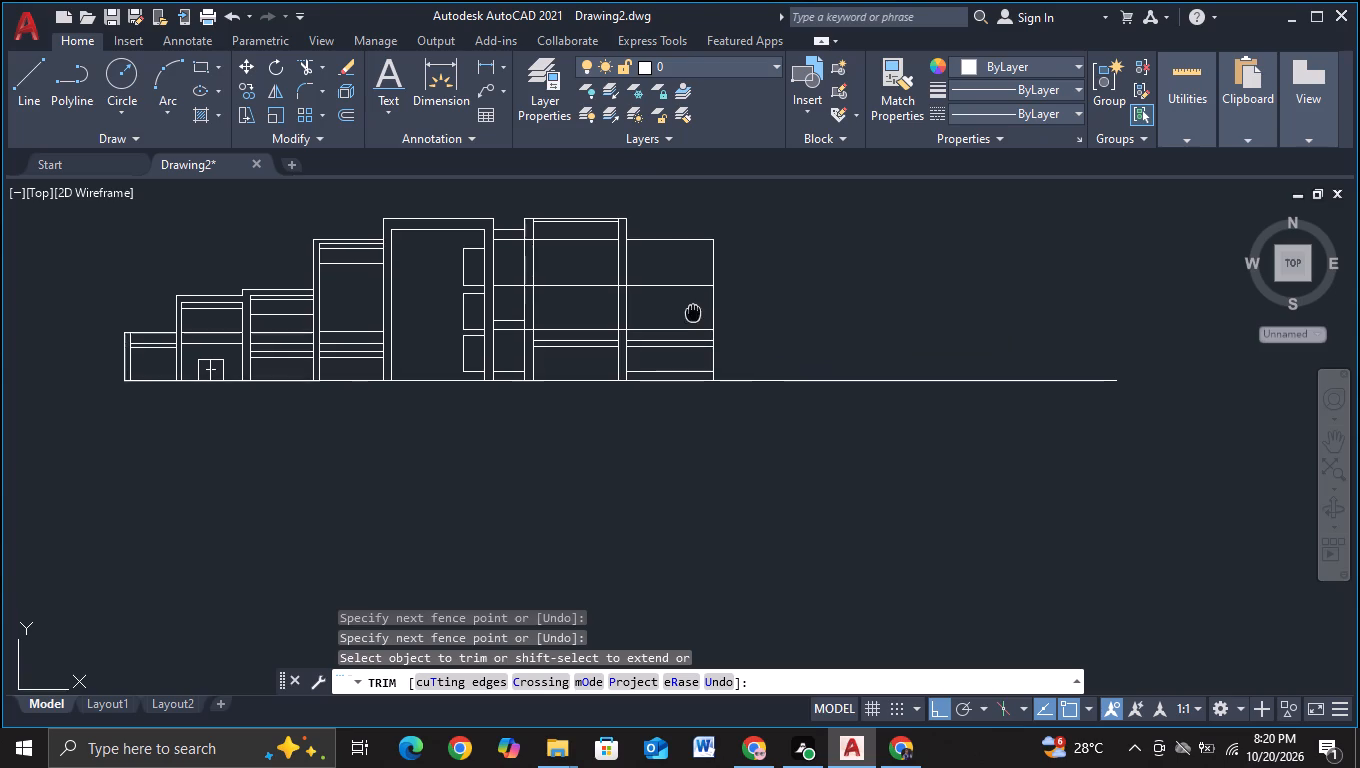
{"action": "middle_click_drag", "start_coordinate": [699, 332], "coordinate": [713, 372]}
{"action": "scroll", "coordinate": [713, 373], "scroll_direction": "up", "scroll_amount": 2}
{"action": "middle_click_drag", "start_coordinate": [625, 391], "coordinate": [803, 488]}
{"action": "middle_click_drag", "start_coordinate": [587, 466], "coordinate": [589, 448]}
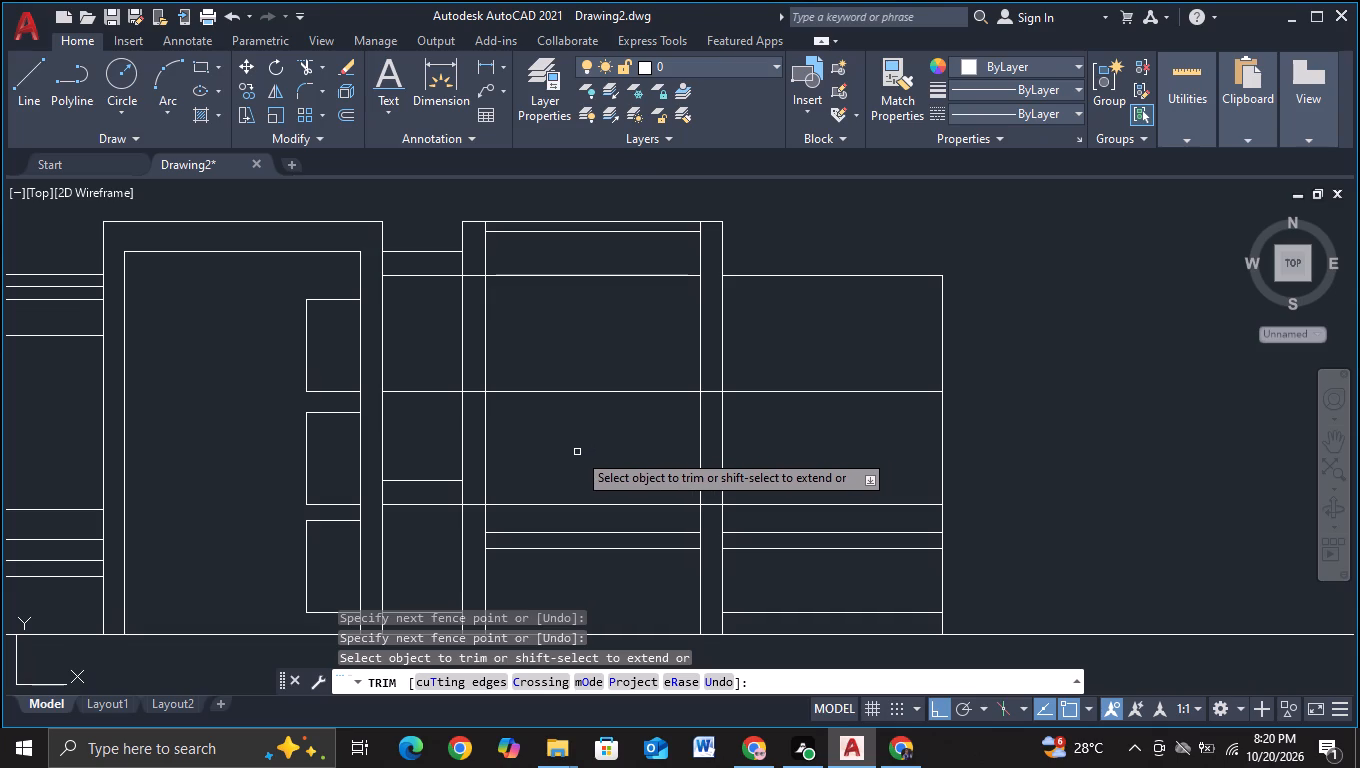
{"action": "key", "text": "Escape"}
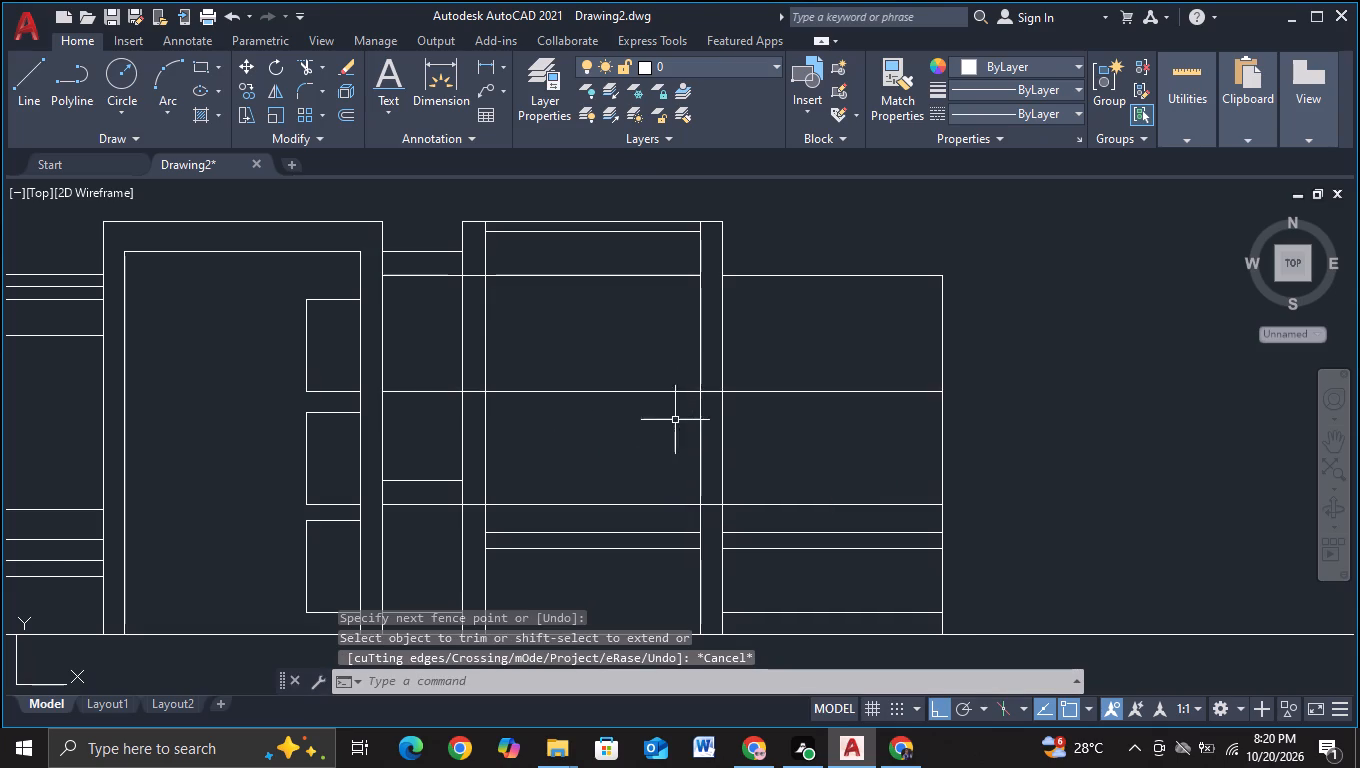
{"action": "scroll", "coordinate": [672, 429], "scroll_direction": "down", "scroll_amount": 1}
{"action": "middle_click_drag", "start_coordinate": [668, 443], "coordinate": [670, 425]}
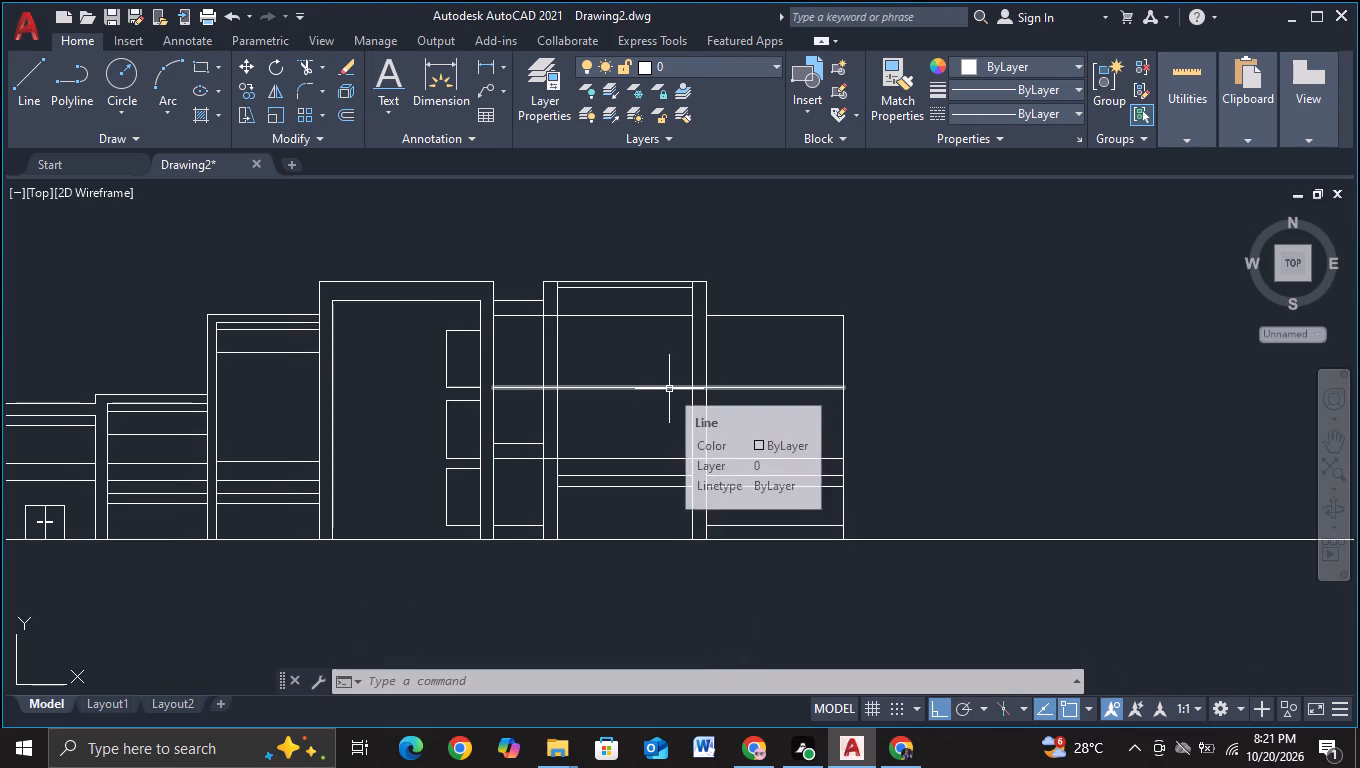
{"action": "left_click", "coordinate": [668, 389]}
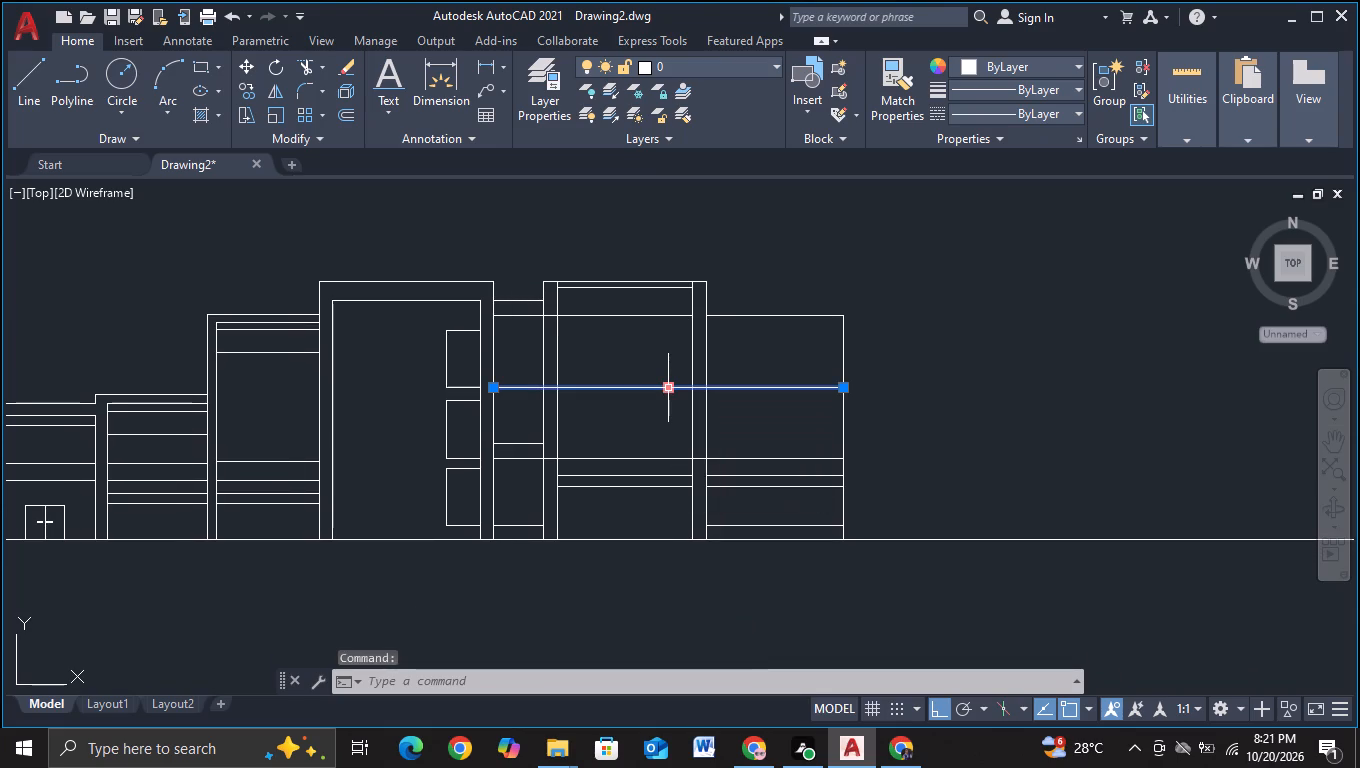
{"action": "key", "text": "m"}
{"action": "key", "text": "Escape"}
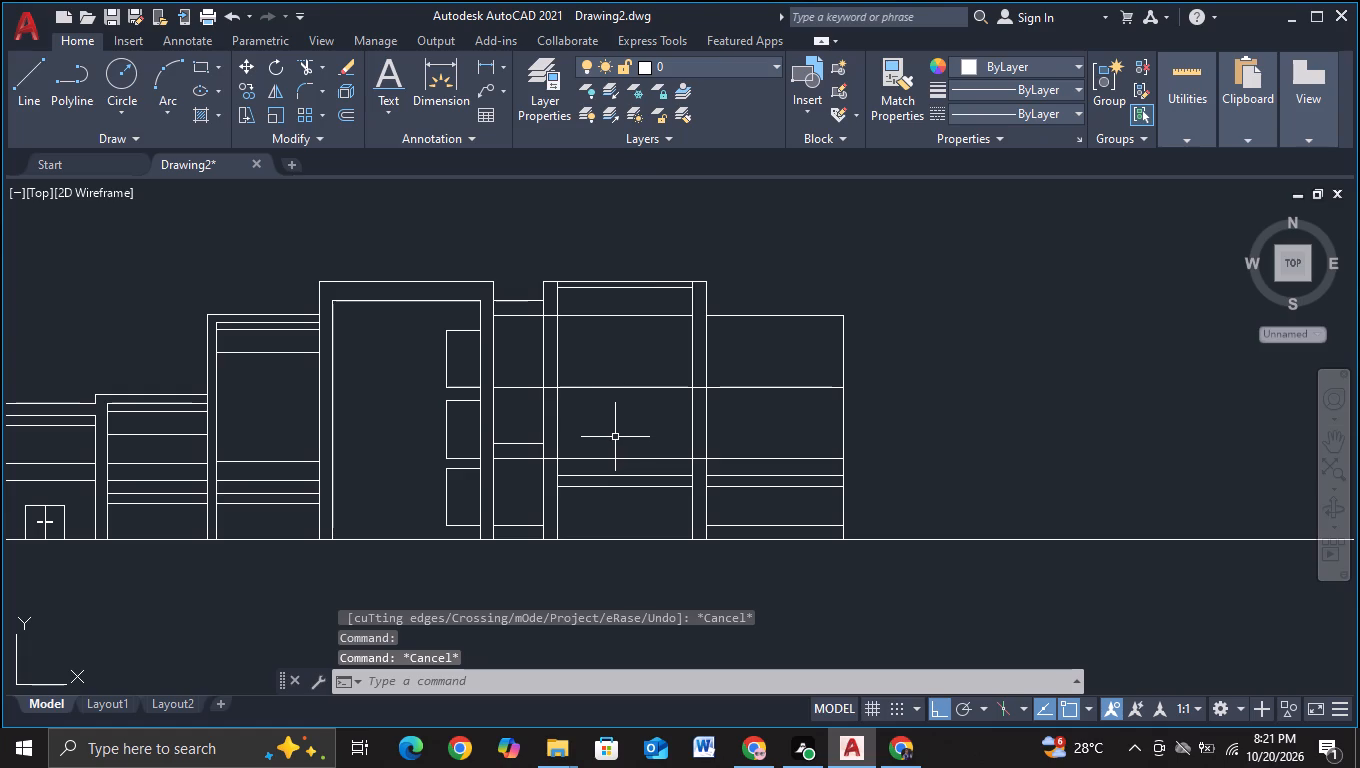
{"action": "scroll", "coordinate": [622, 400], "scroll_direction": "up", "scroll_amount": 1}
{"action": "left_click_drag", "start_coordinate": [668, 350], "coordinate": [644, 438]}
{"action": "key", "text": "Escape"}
Copy the upper floor line straight down twice with object snap off, the second copy level with the short line in the link bay.
{"action": "left_click", "coordinate": [625, 382]}
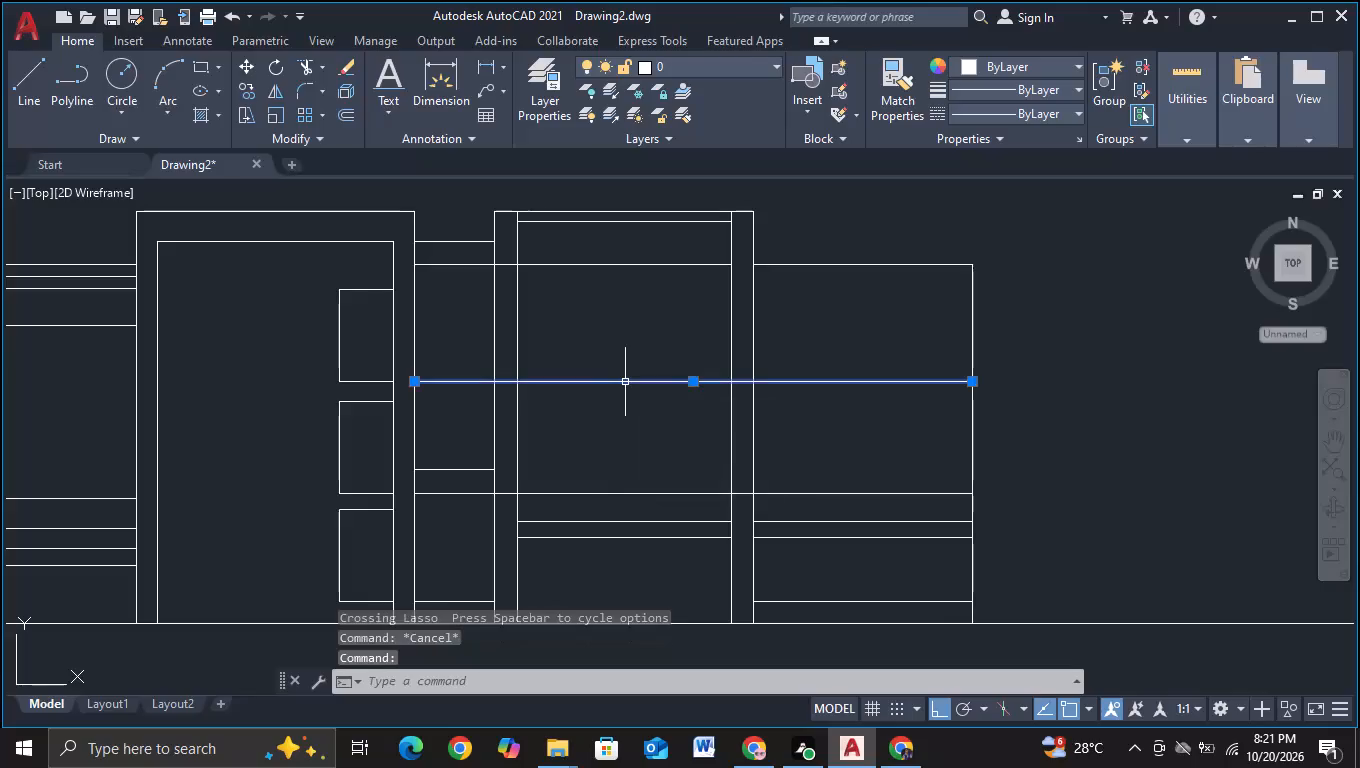
{"action": "key", "text": "c"}
{"action": "left_click", "coordinate": [676, 447]}
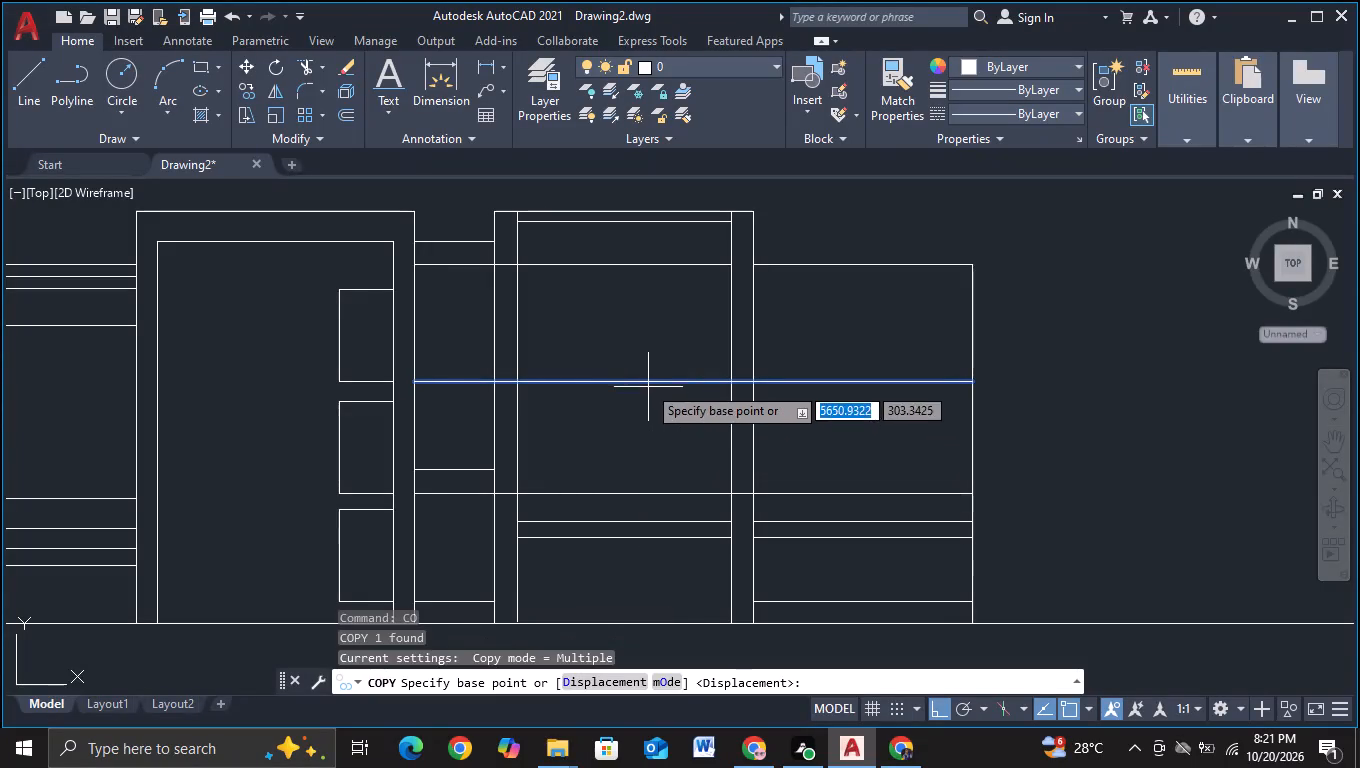
{"action": "left_click", "coordinate": [647, 382]}
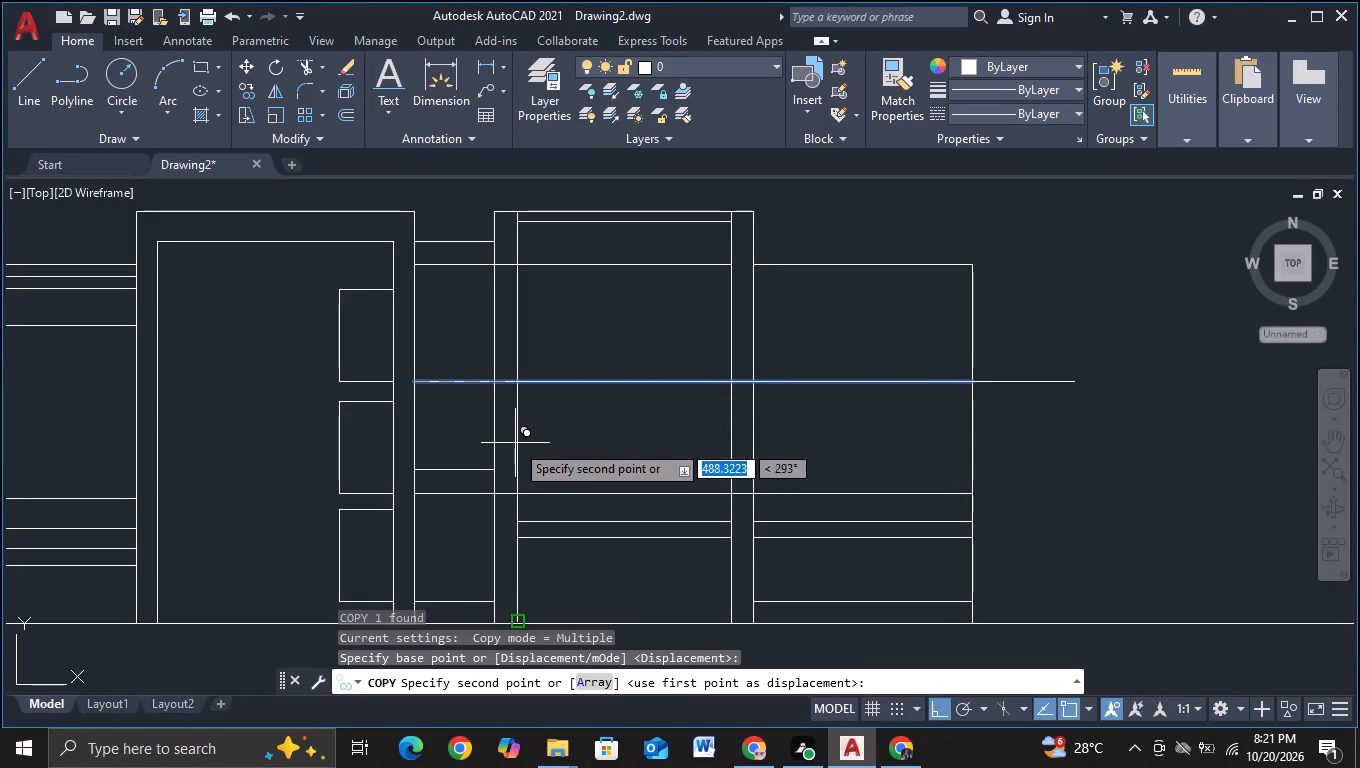
{"action": "key", "text": "F3"}
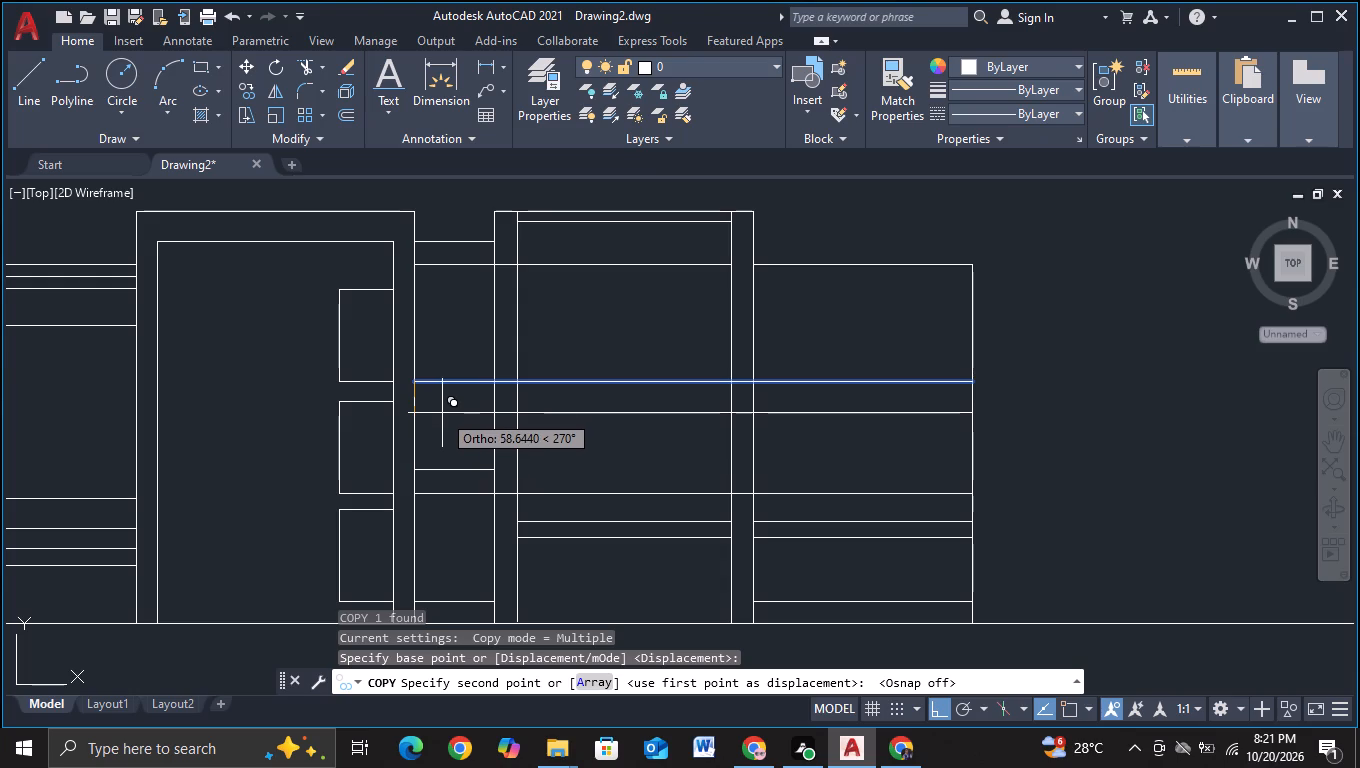
{"action": "left_click", "coordinate": [442, 416]}
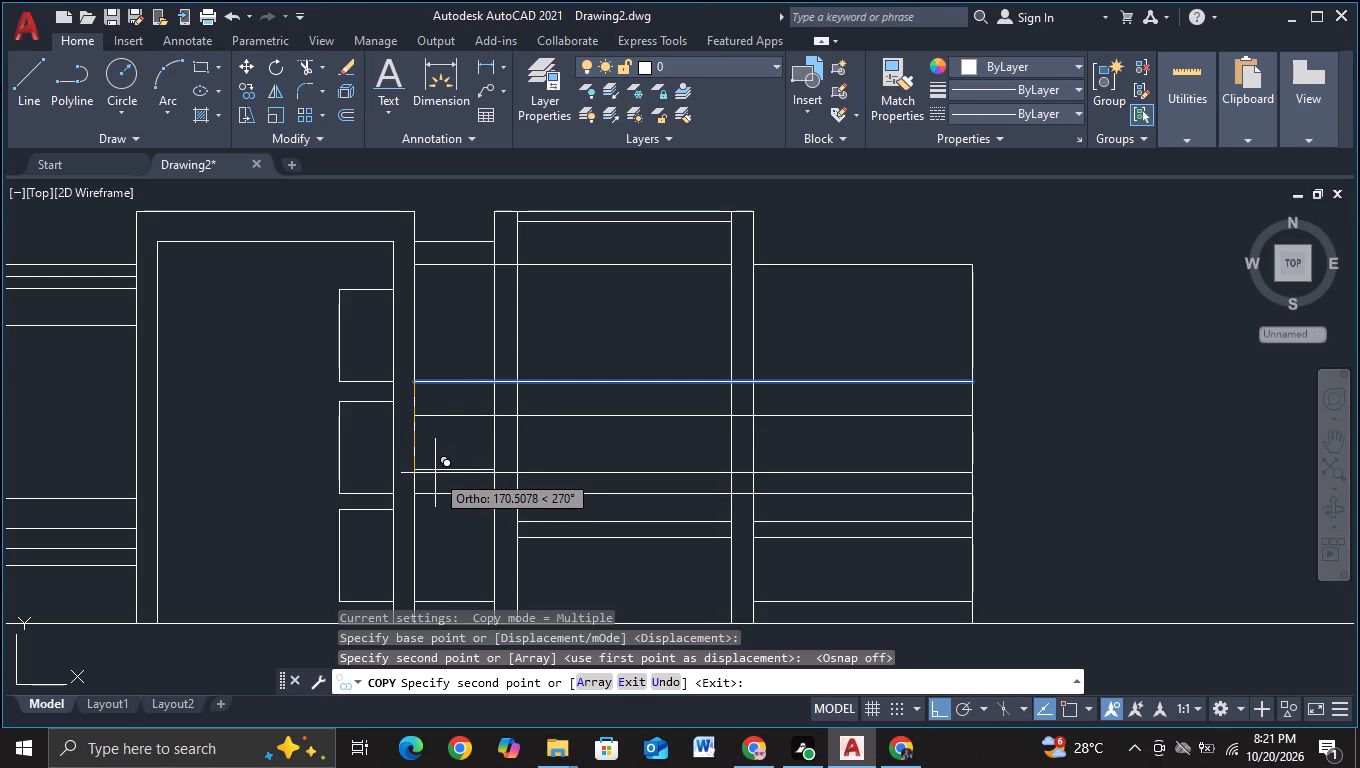
{"action": "left_click", "coordinate": [437, 469]}
{"action": "key", "text": "Escape"}
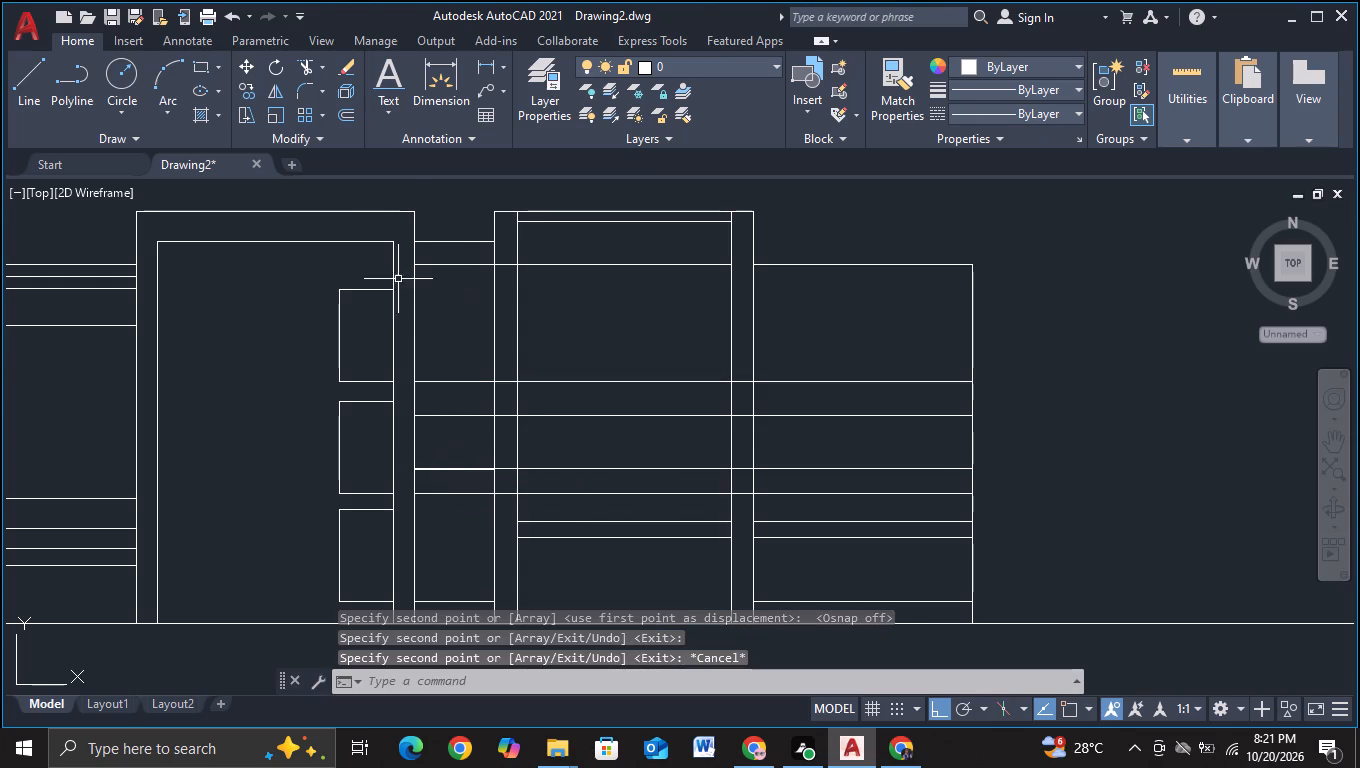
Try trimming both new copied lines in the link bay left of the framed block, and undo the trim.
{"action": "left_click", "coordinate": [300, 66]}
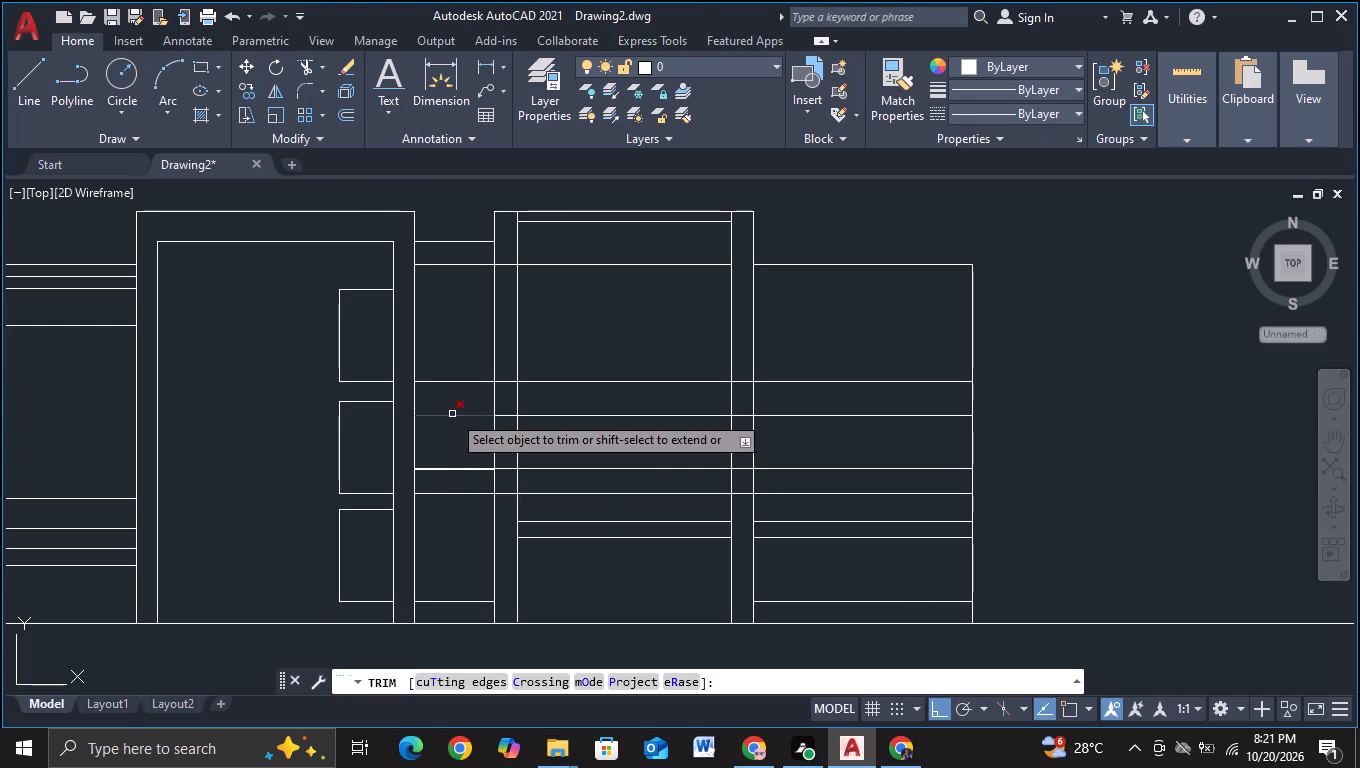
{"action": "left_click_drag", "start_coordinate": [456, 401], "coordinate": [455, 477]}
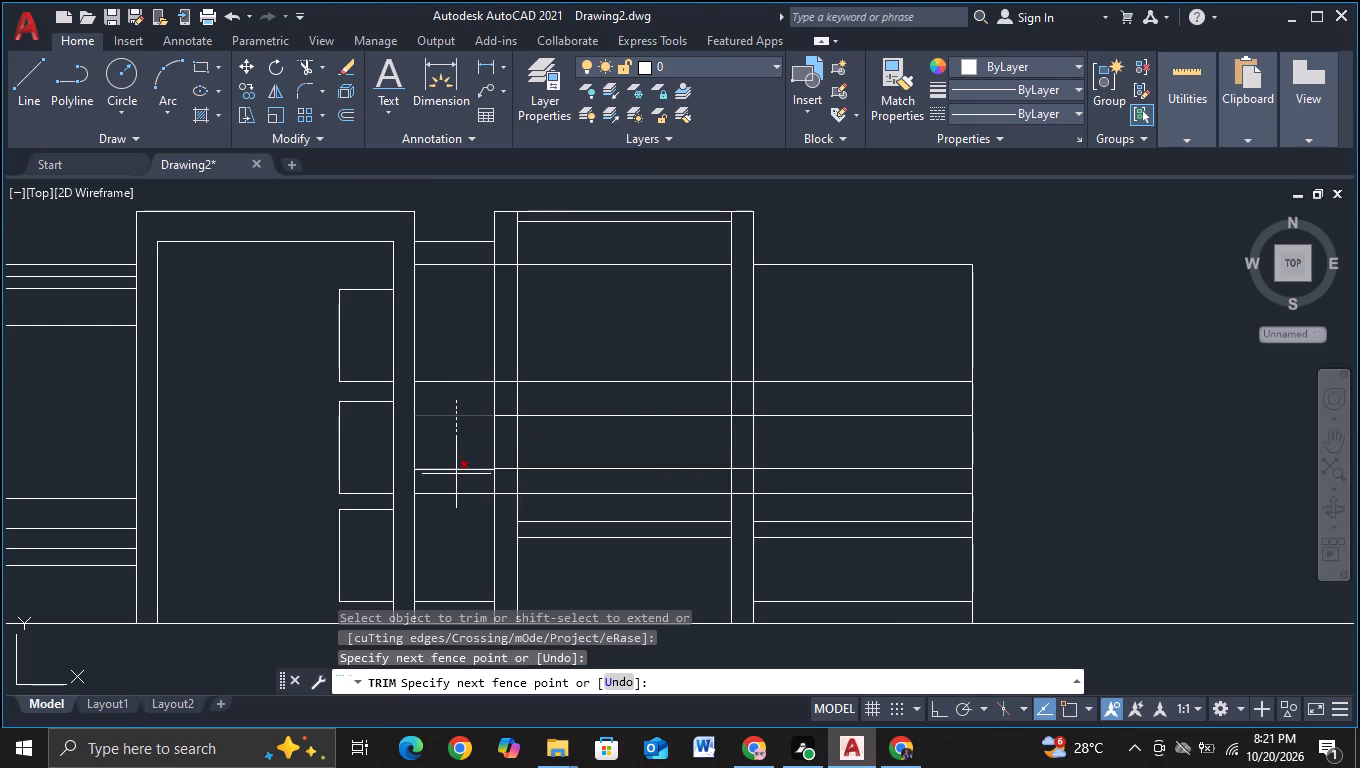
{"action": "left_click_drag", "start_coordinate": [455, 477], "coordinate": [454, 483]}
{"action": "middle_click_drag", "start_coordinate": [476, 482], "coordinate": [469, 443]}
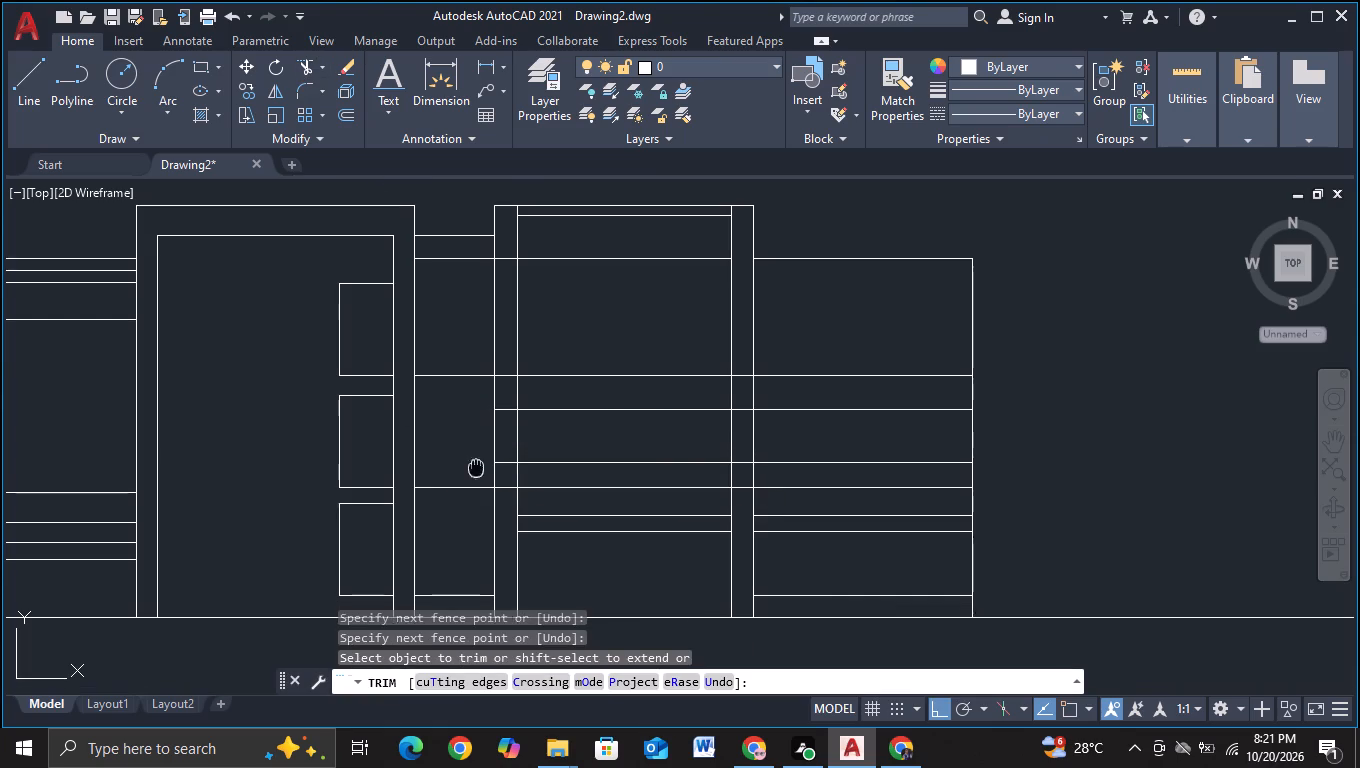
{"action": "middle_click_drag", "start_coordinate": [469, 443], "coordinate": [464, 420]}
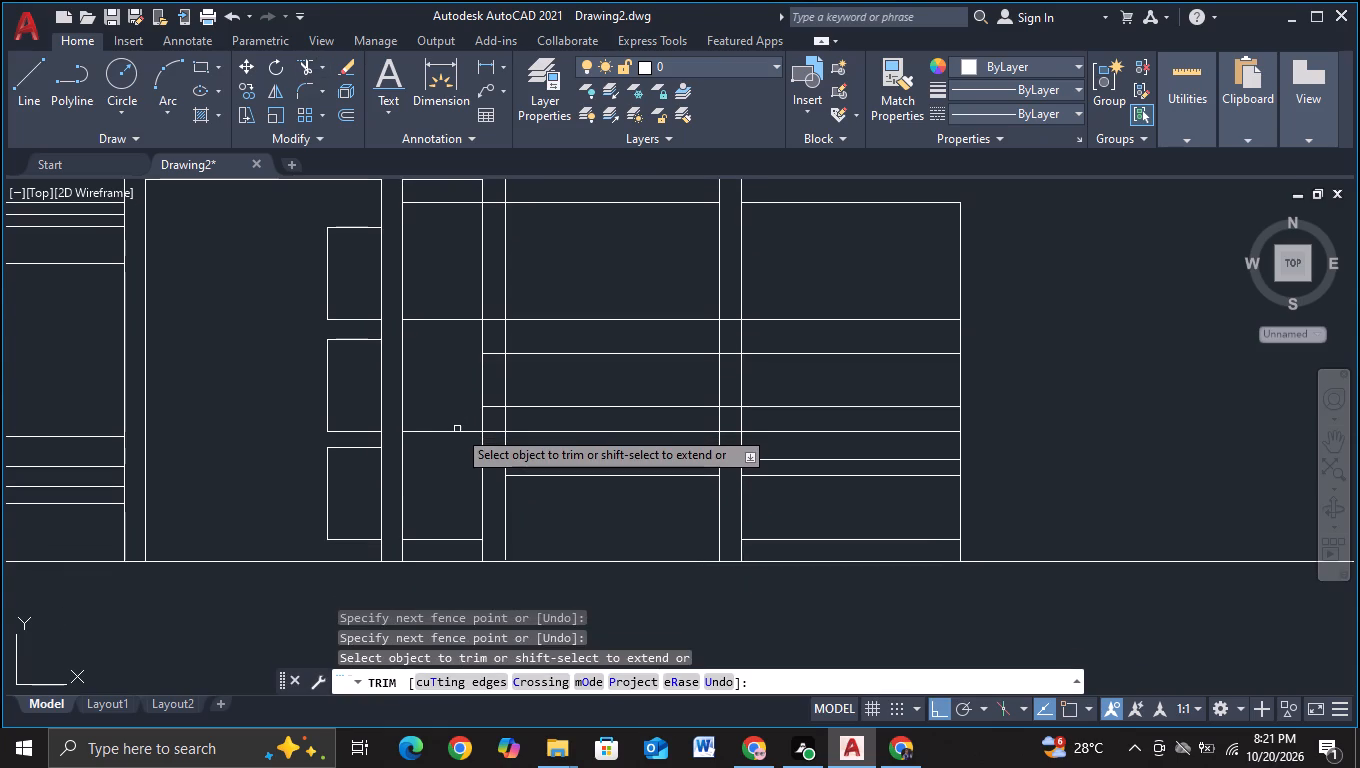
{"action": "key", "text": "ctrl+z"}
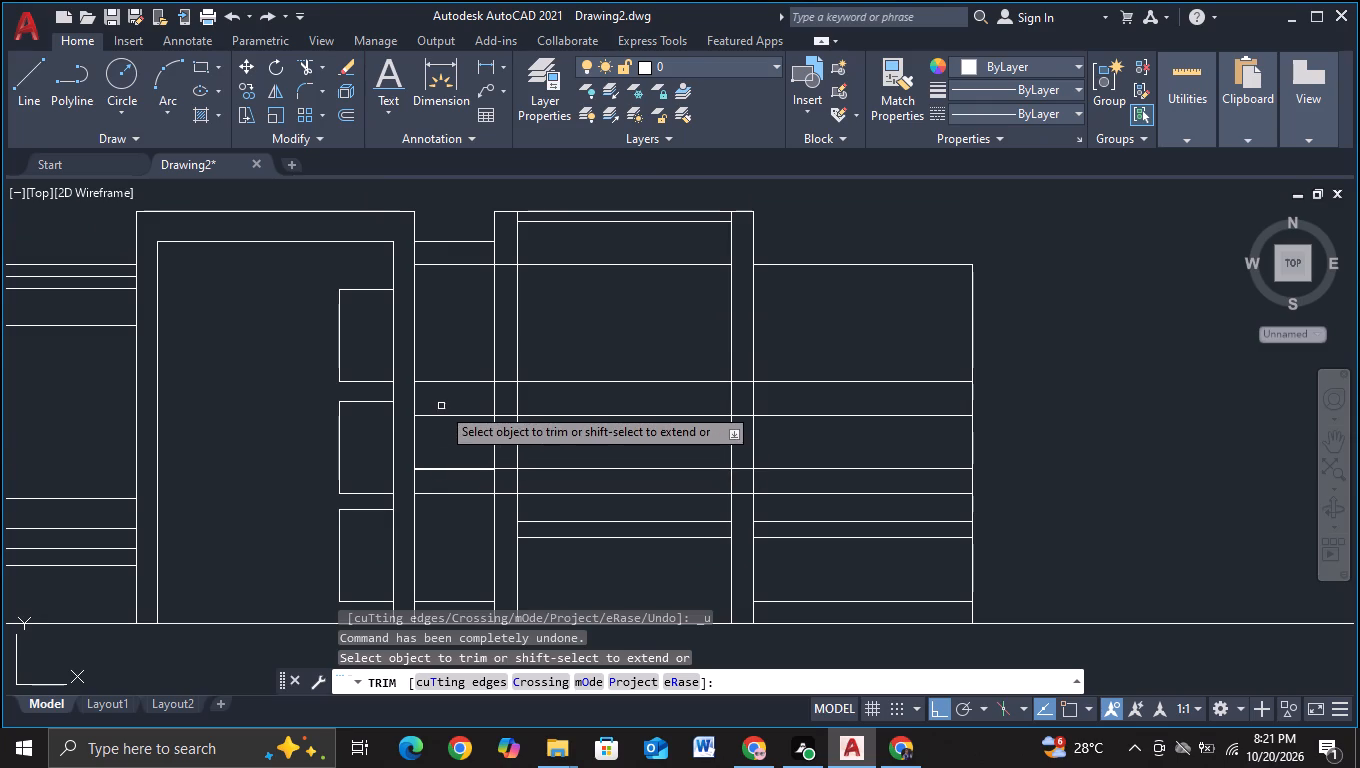
Trim the two new copied lines out of the link bay and across the framed block's left column.
{"action": "left_click_drag", "start_coordinate": [442, 403], "coordinate": [442, 447]}
{"action": "scroll", "coordinate": [480, 523], "scroll_direction": "up", "scroll_amount": 1}
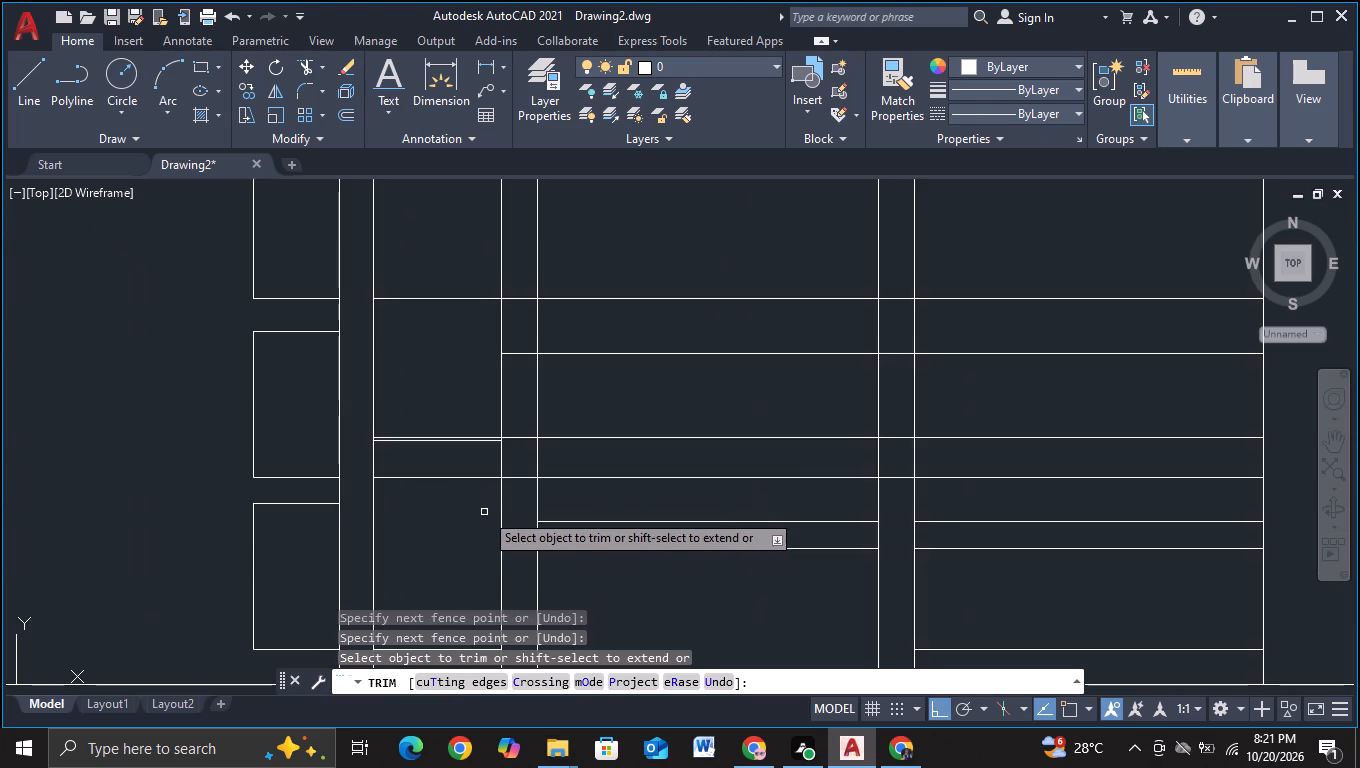
{"action": "scroll", "coordinate": [484, 512], "scroll_direction": "up", "scroll_amount": 2}
{"action": "left_click", "coordinate": [500, 326]}
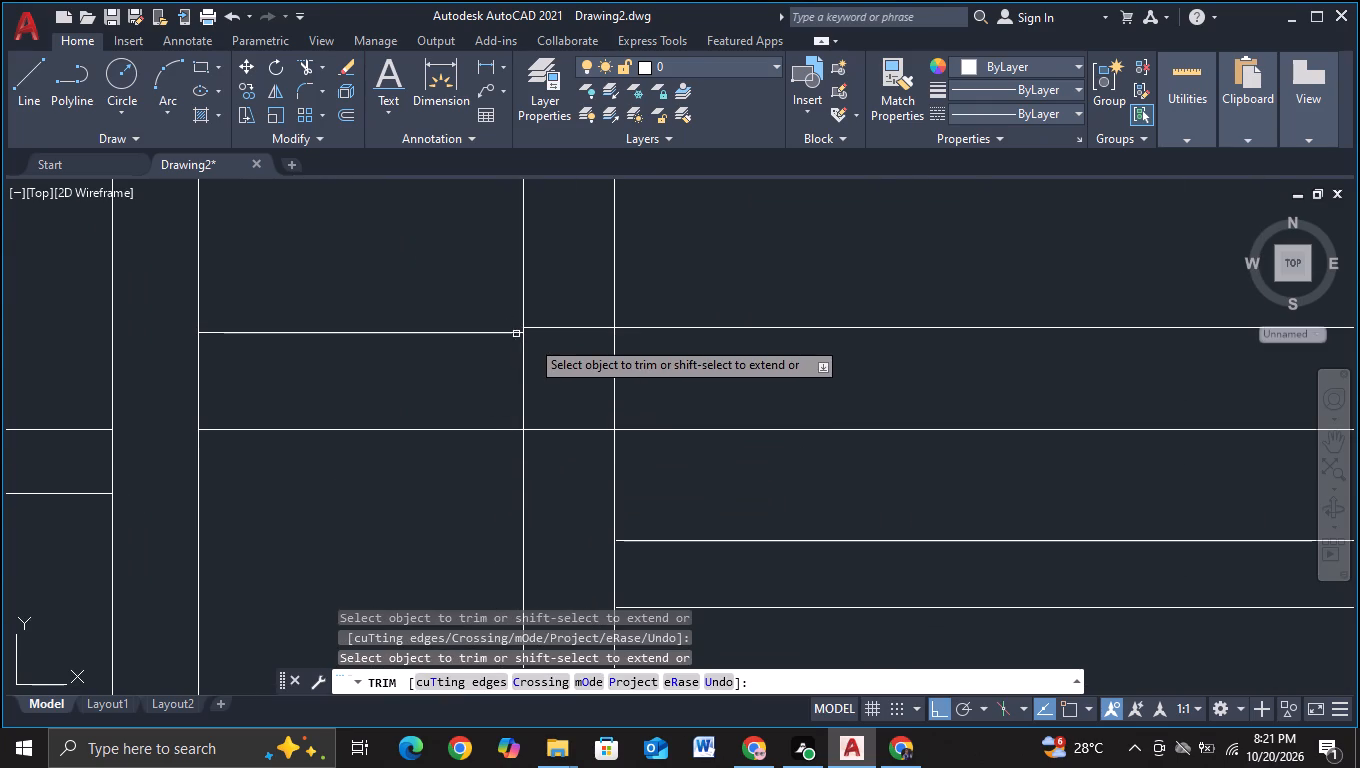
{"action": "scroll", "coordinate": [591, 350], "scroll_direction": "down", "scroll_amount": 2}
{"action": "left_click_drag", "start_coordinate": [590, 330], "coordinate": [590, 372]}
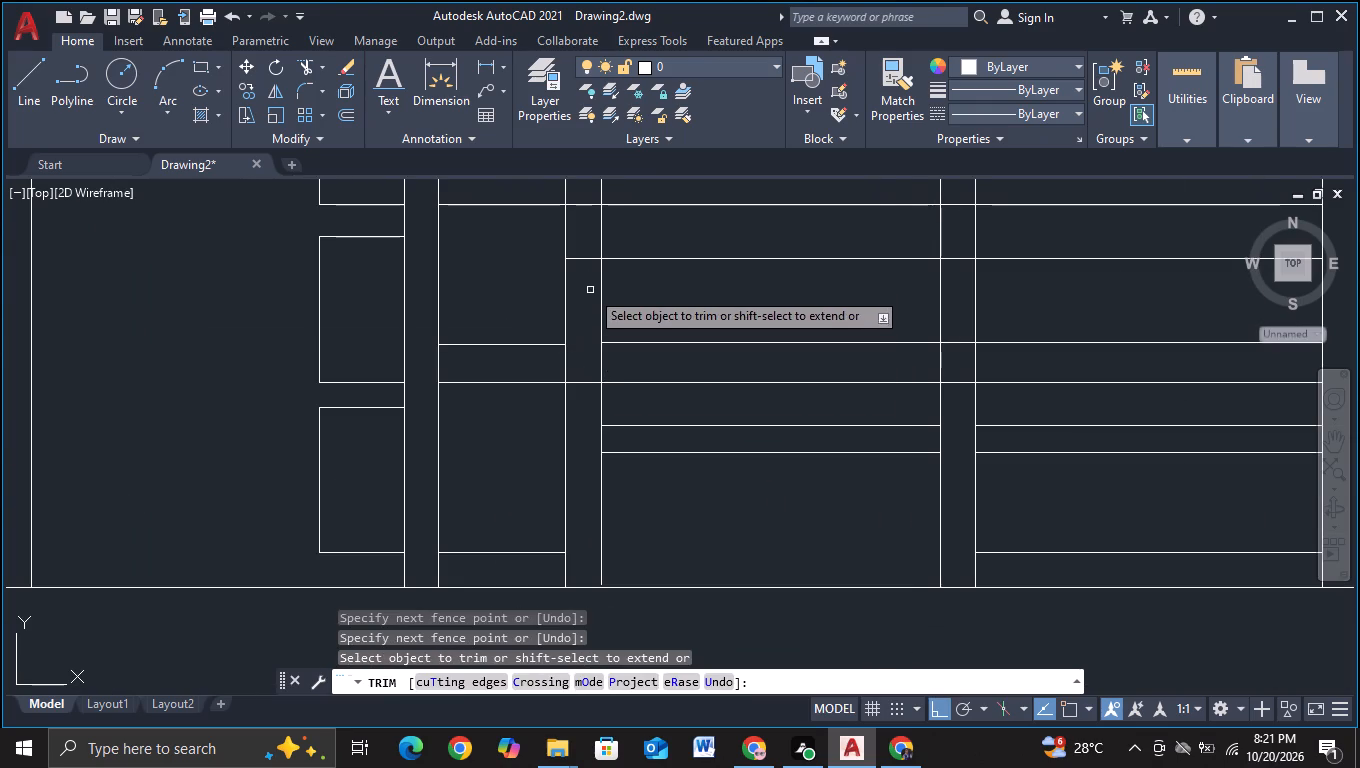
{"action": "left_click_drag", "start_coordinate": [584, 242], "coordinate": [586, 288]}
Trim the framed block's right column lines and left column's inner line between the upper floor line and the copy below it.
{"action": "scroll", "coordinate": [587, 292], "scroll_direction": "down", "scroll_amount": 1}
{"action": "middle_click_drag", "start_coordinate": [709, 303], "coordinate": [709, 305]}
{"action": "scroll", "coordinate": [709, 303], "scroll_direction": "down", "scroll_amount": 1}
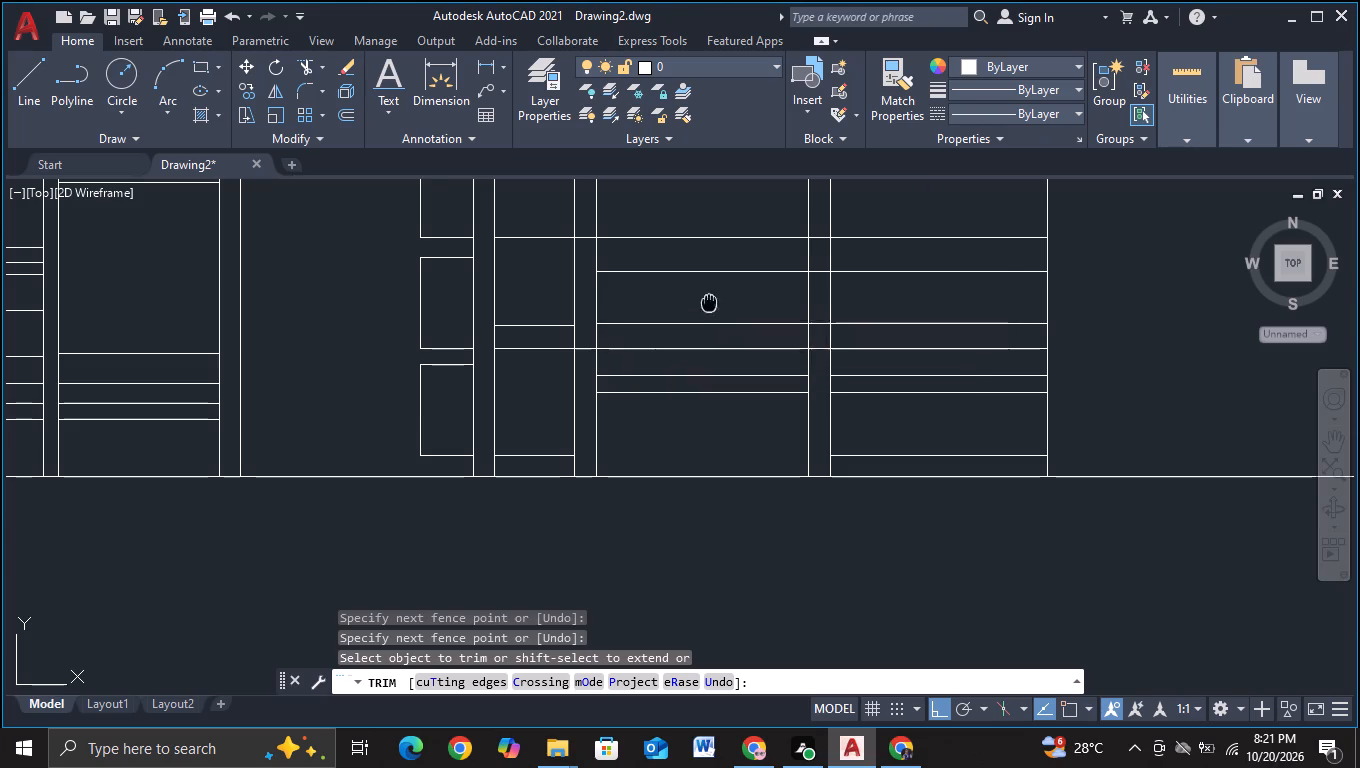
{"action": "middle_click_drag", "start_coordinate": [709, 305], "coordinate": [633, 391]}
{"action": "scroll", "coordinate": [631, 394], "scroll_direction": "up", "scroll_amount": 1}
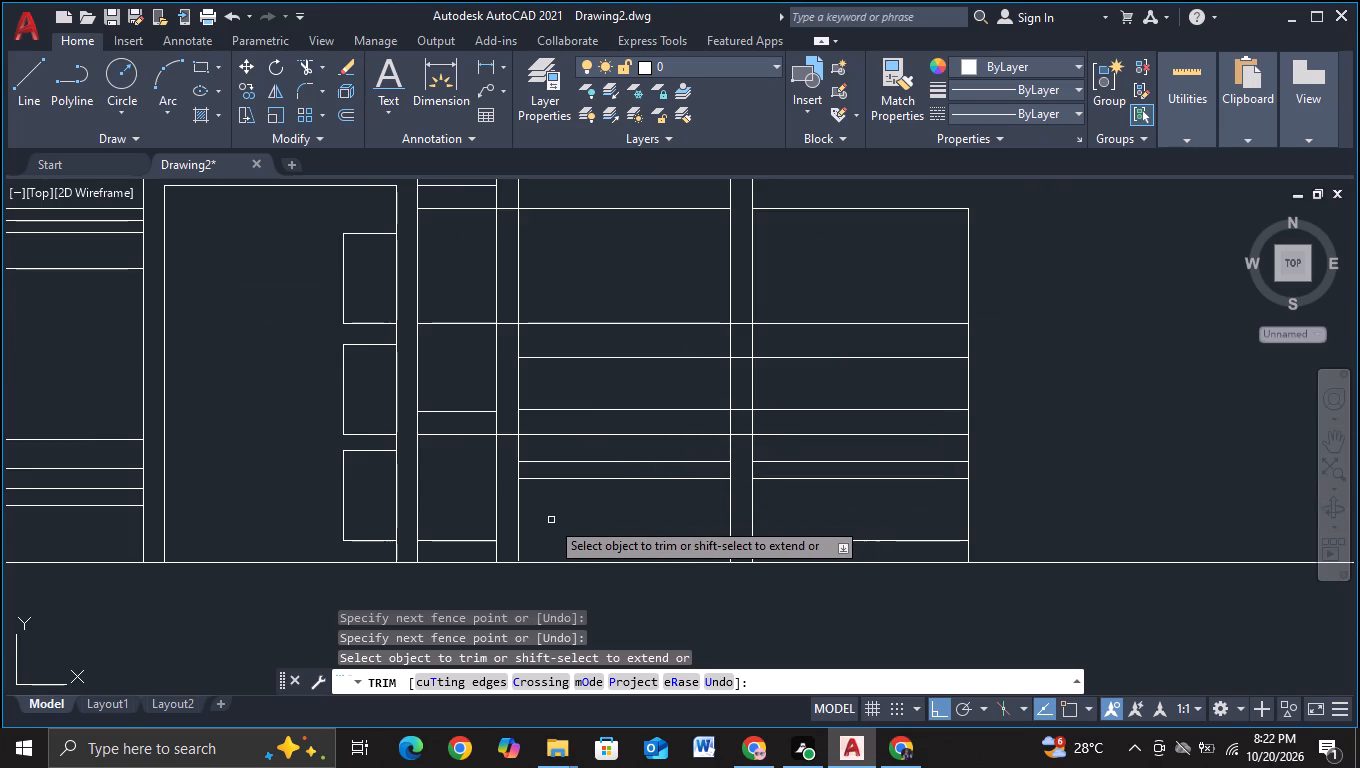
{"action": "scroll", "coordinate": [521, 497], "scroll_direction": "up", "scroll_amount": 2}
{"action": "scroll", "coordinate": [585, 544], "scroll_direction": "down", "scroll_amount": 2}
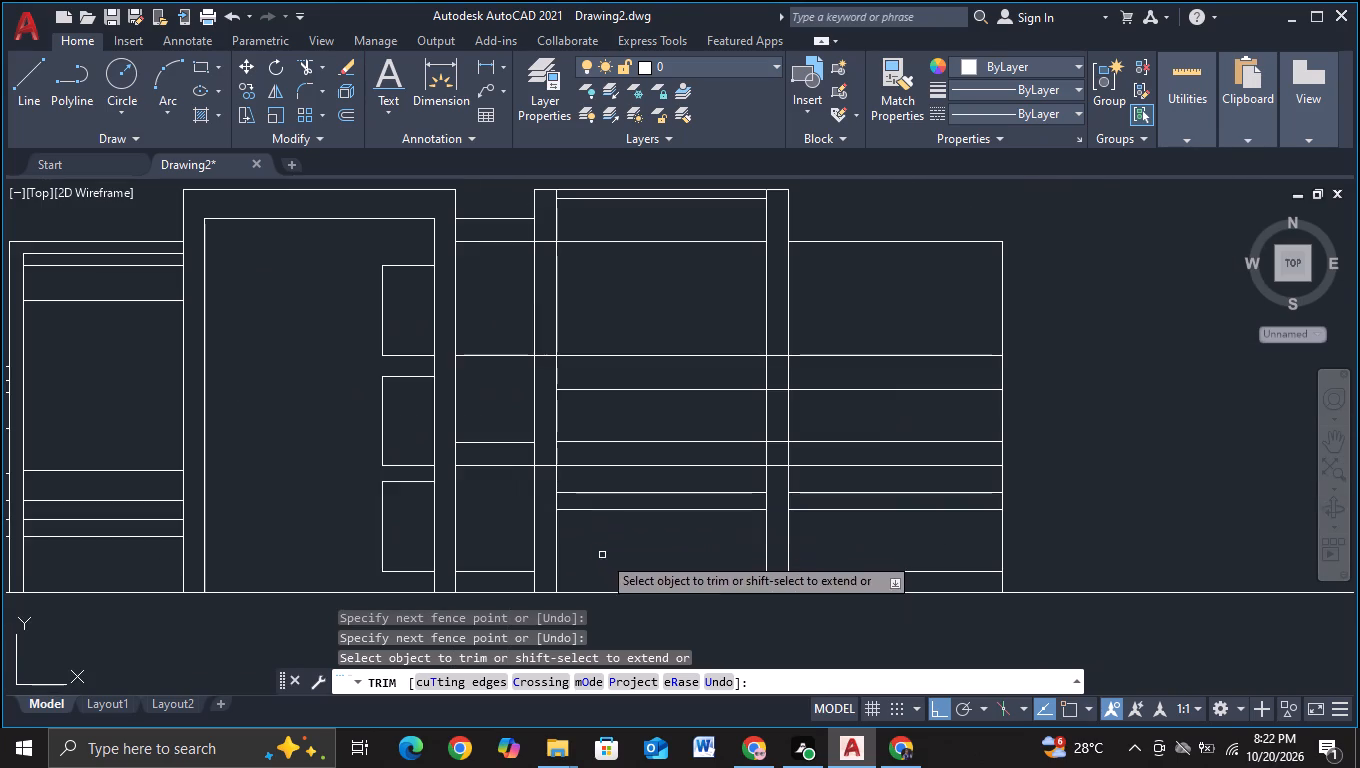
{"action": "middle_click_drag", "start_coordinate": [602, 555], "coordinate": [515, 515]}
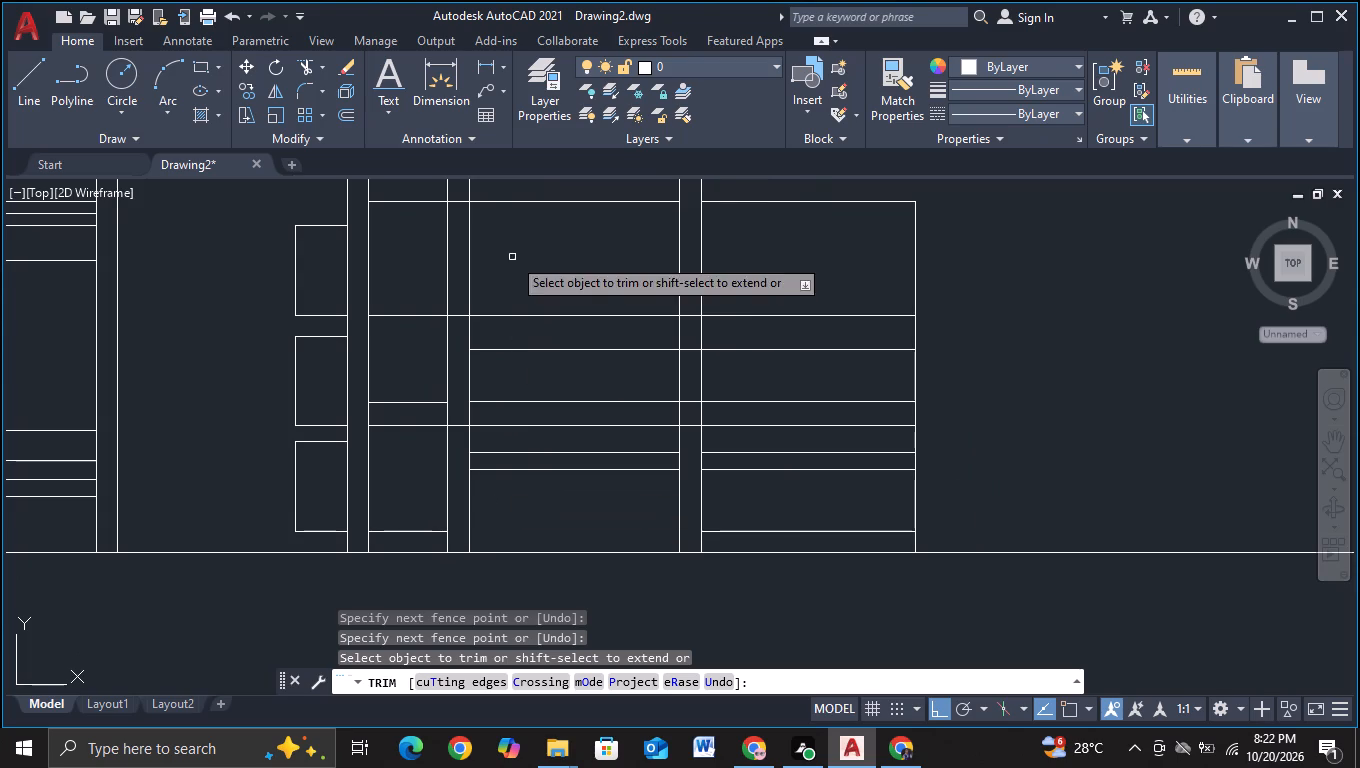
{"action": "middle_click_drag", "start_coordinate": [535, 246], "coordinate": [519, 337]}
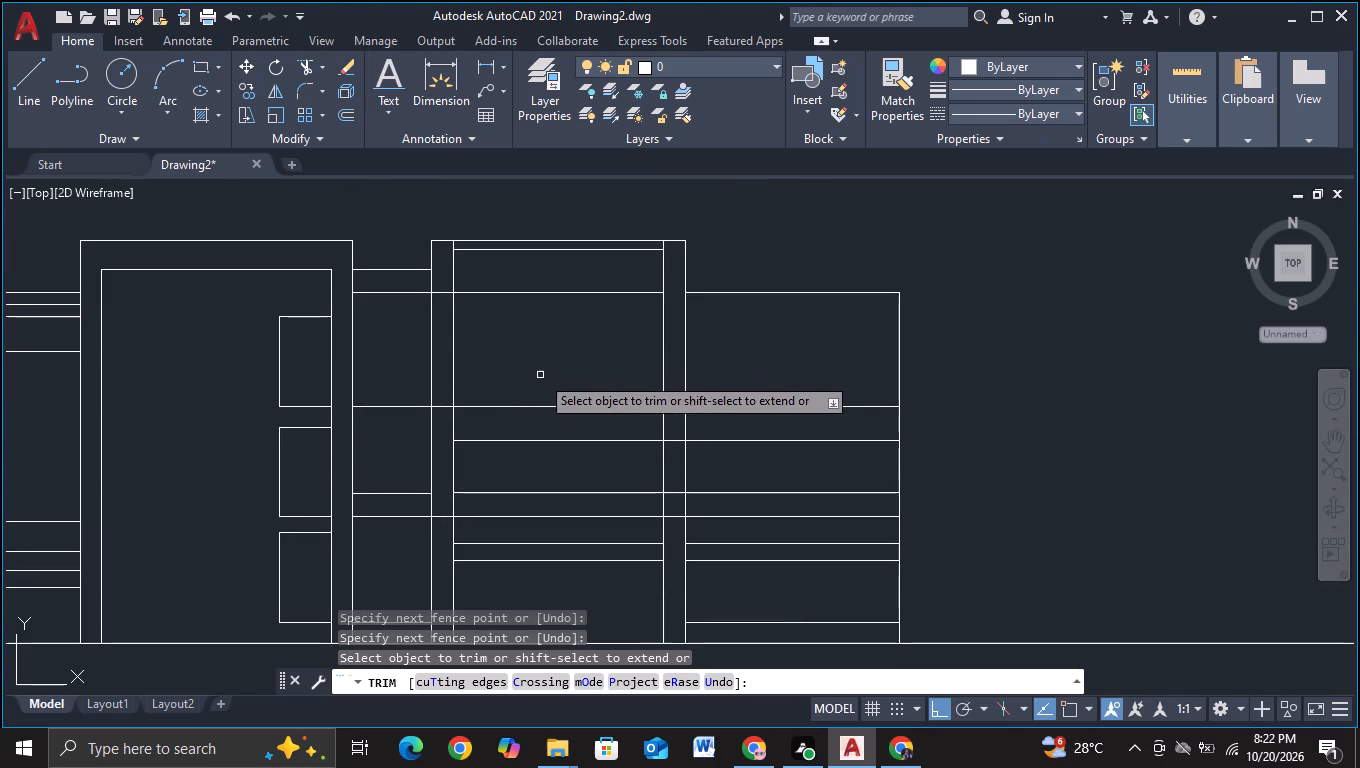
{"action": "left_click_drag", "start_coordinate": [650, 429], "coordinate": [717, 429]}
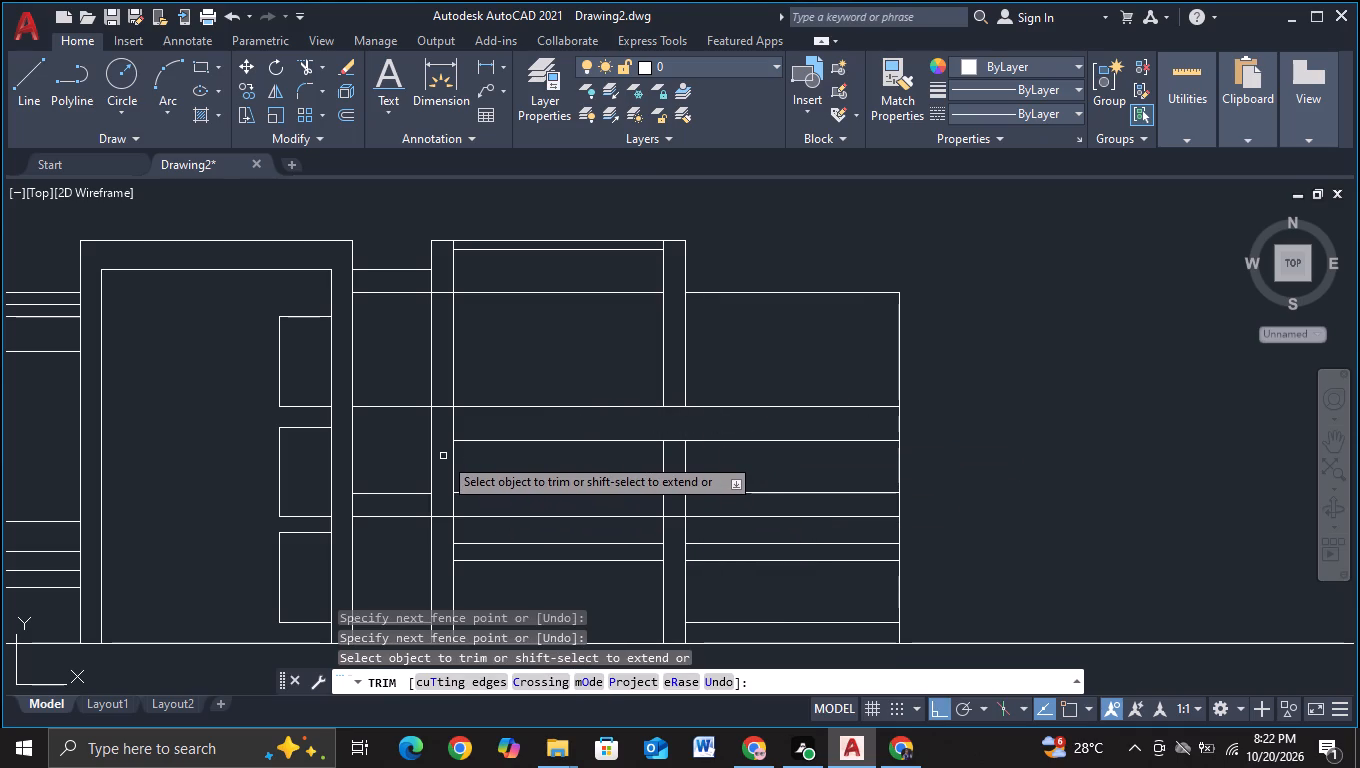
{"action": "left_click", "coordinate": [455, 428]}
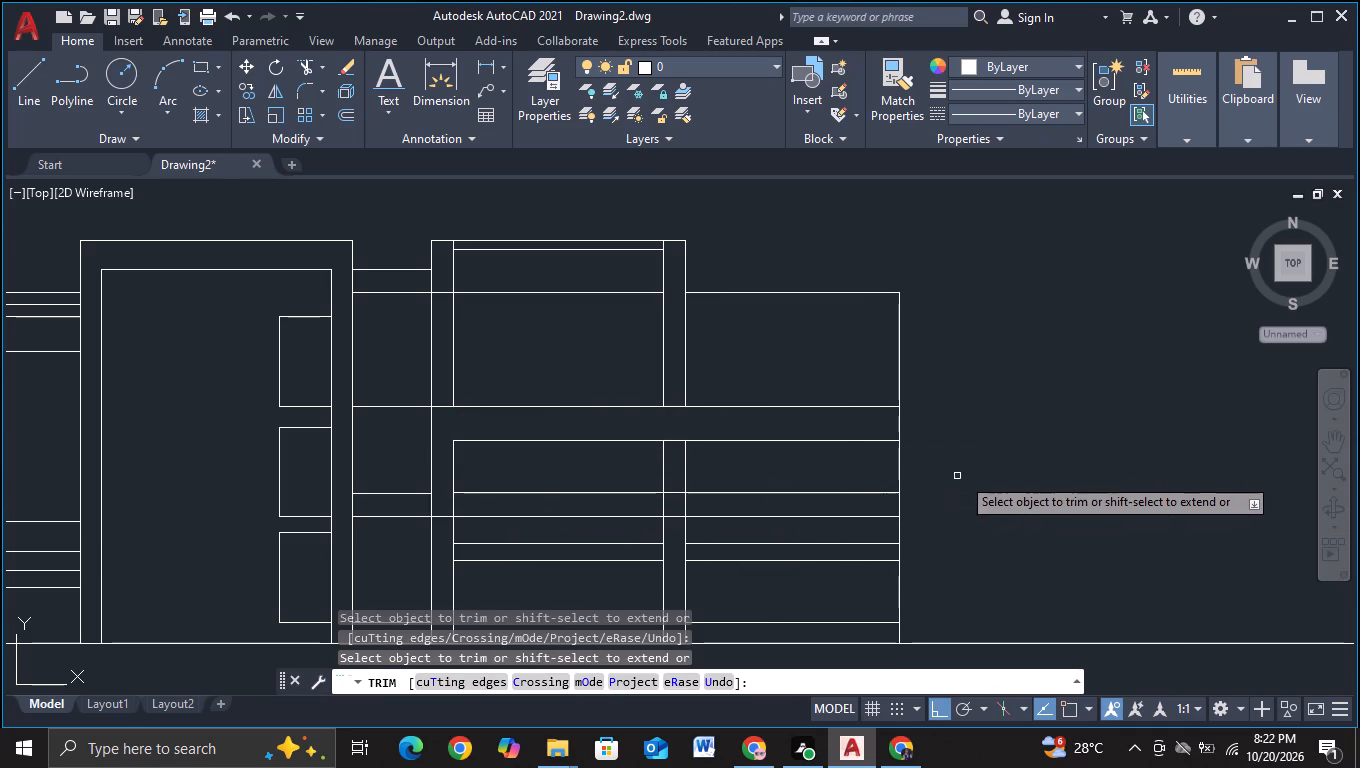
Draw a vertical line about 676 units high just outside the adjoining block's outer edge, from the ground line to its roof level.
{"action": "middle_click_drag", "start_coordinate": [970, 476], "coordinate": [961, 448]}
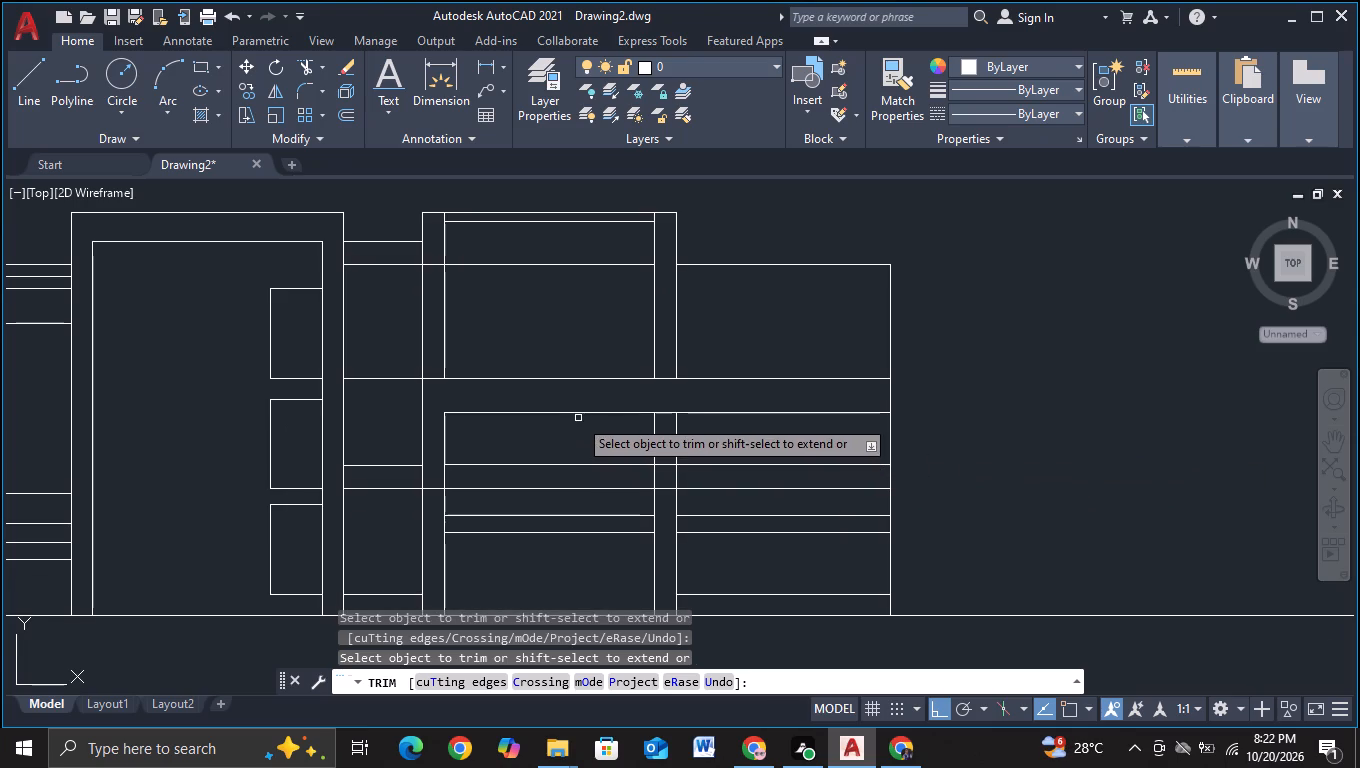
{"action": "key", "text": "Escape"}
{"action": "left_click", "coordinate": [13, 100]}
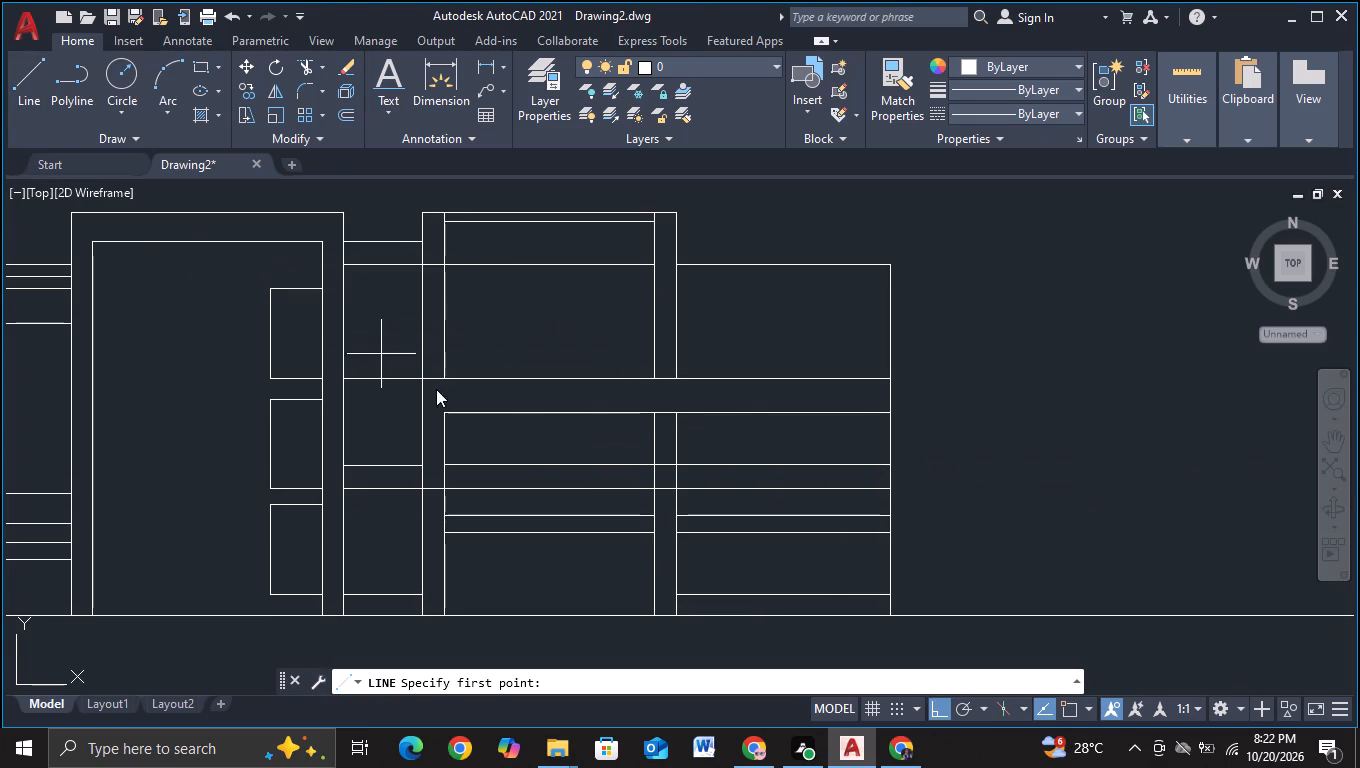
{"action": "middle_click_drag", "start_coordinate": [872, 617], "coordinate": [752, 551]}
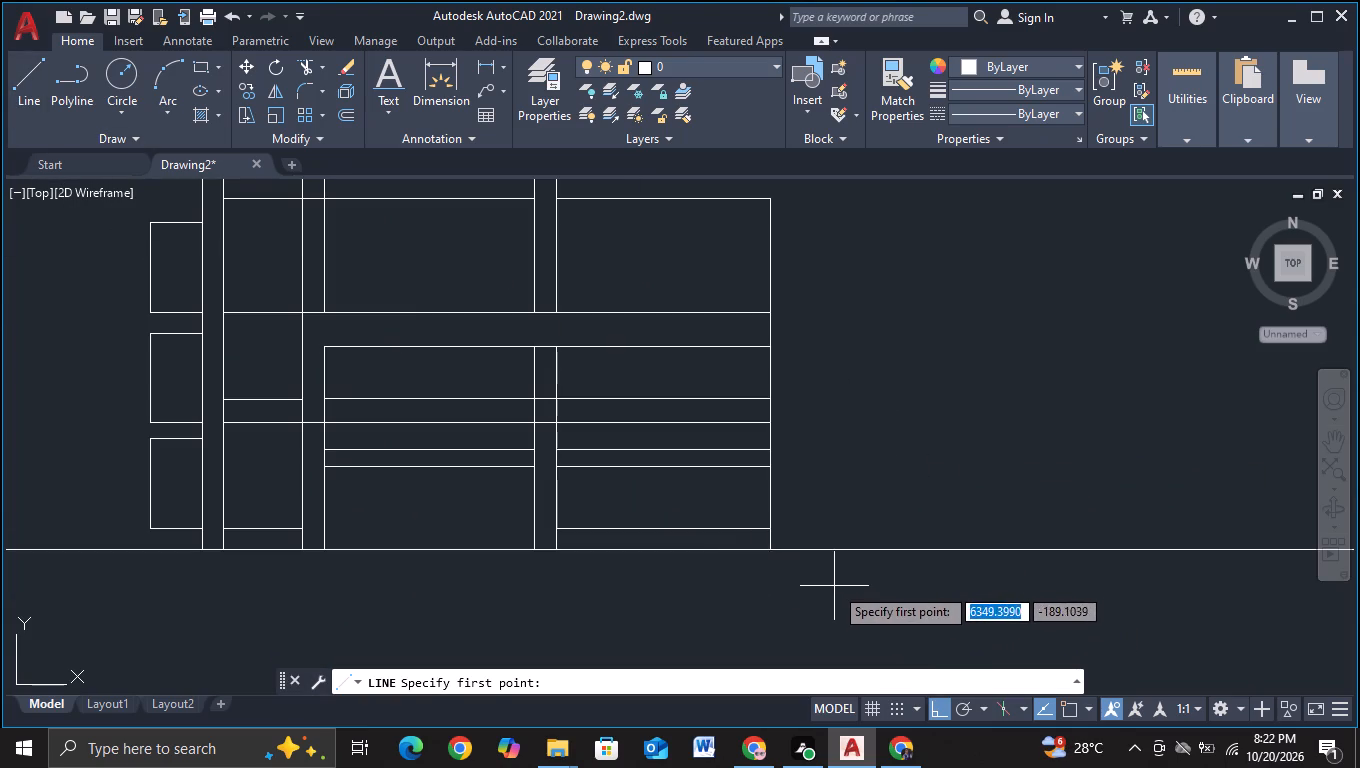
{"action": "left_click", "coordinate": [789, 554]}
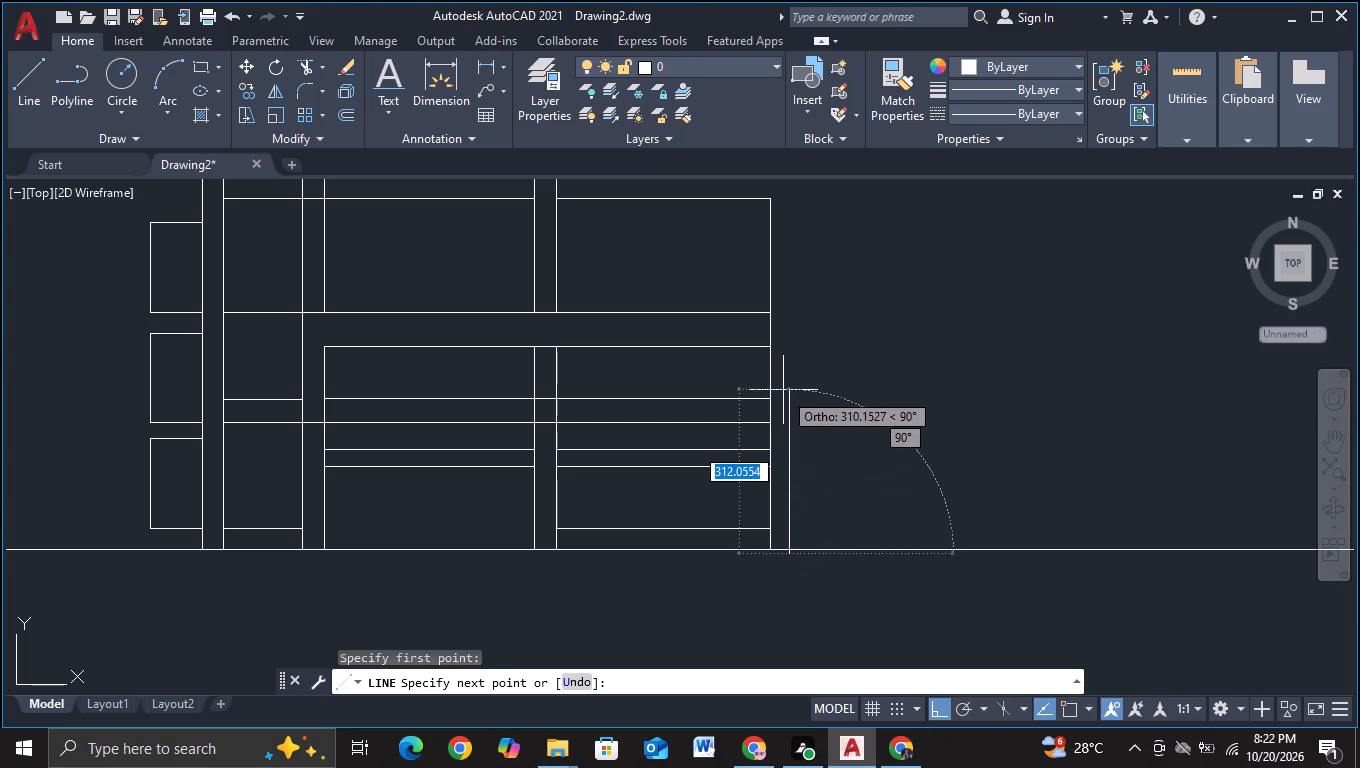
{"action": "middle_click_drag", "start_coordinate": [791, 372], "coordinate": [788, 505]}
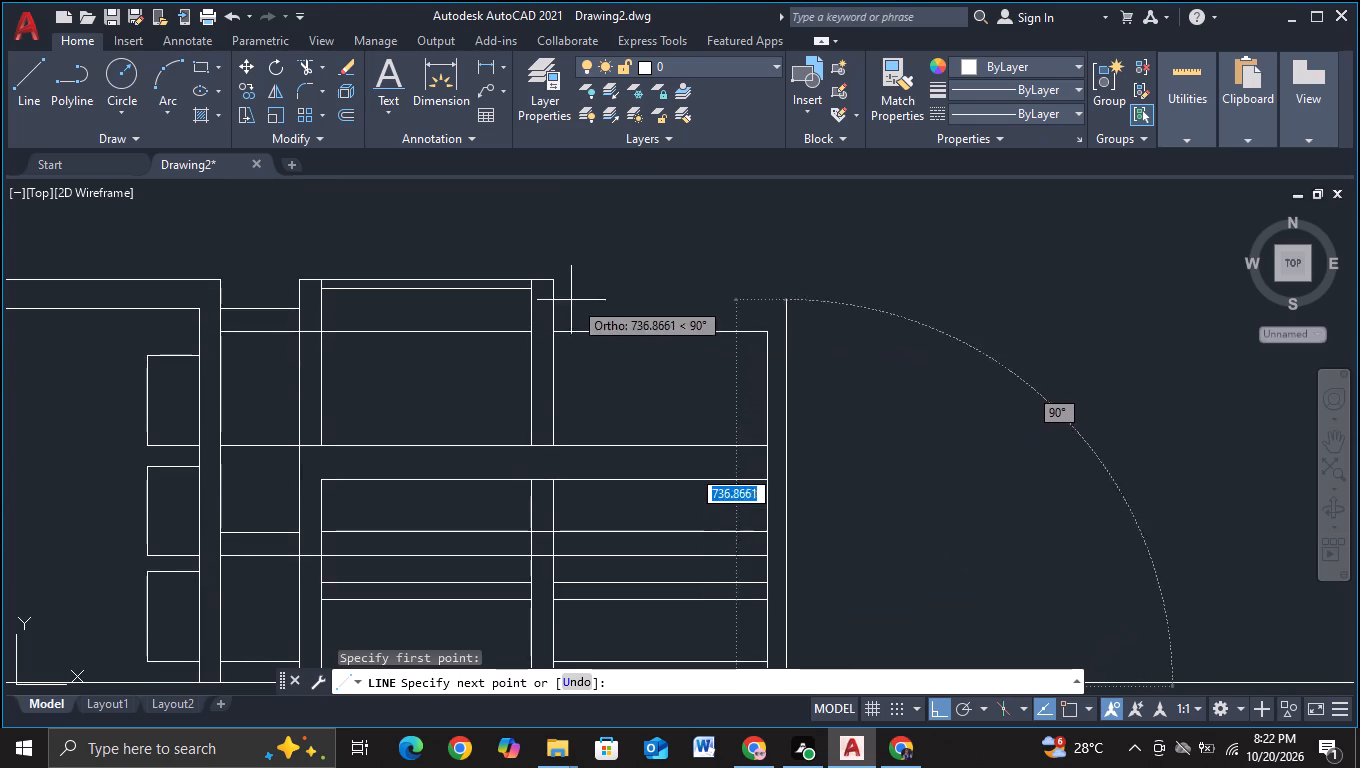
{"action": "key", "text": "F3"}
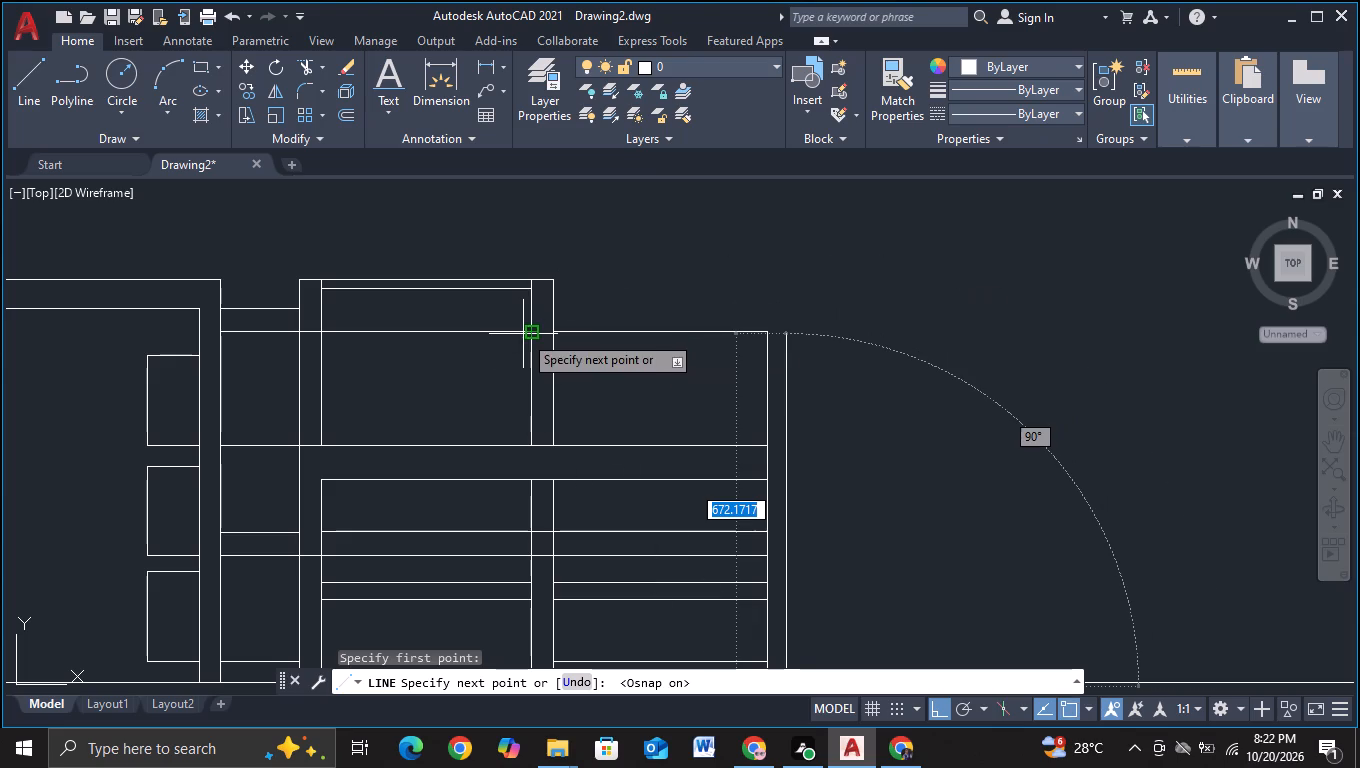
{"action": "left_click", "coordinate": [788, 330]}
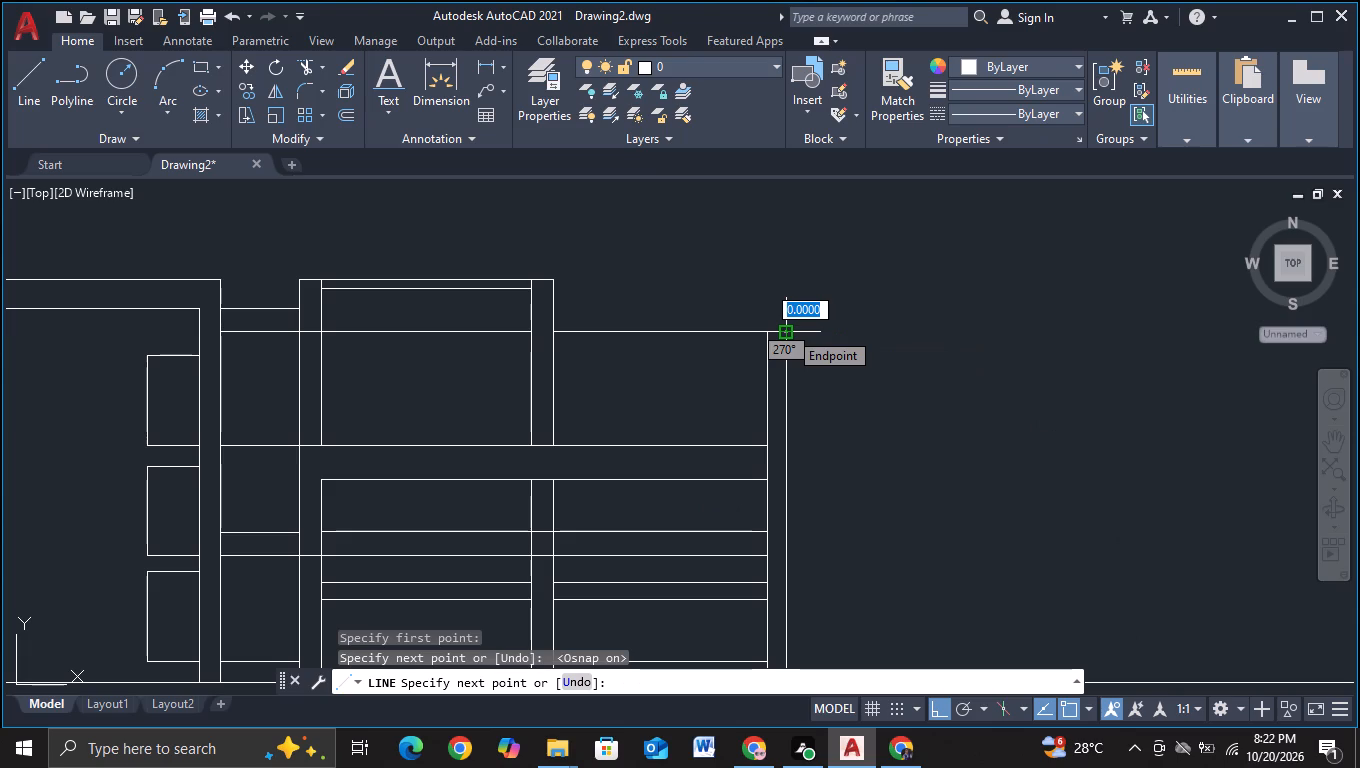
{"action": "key", "text": "Escape"}
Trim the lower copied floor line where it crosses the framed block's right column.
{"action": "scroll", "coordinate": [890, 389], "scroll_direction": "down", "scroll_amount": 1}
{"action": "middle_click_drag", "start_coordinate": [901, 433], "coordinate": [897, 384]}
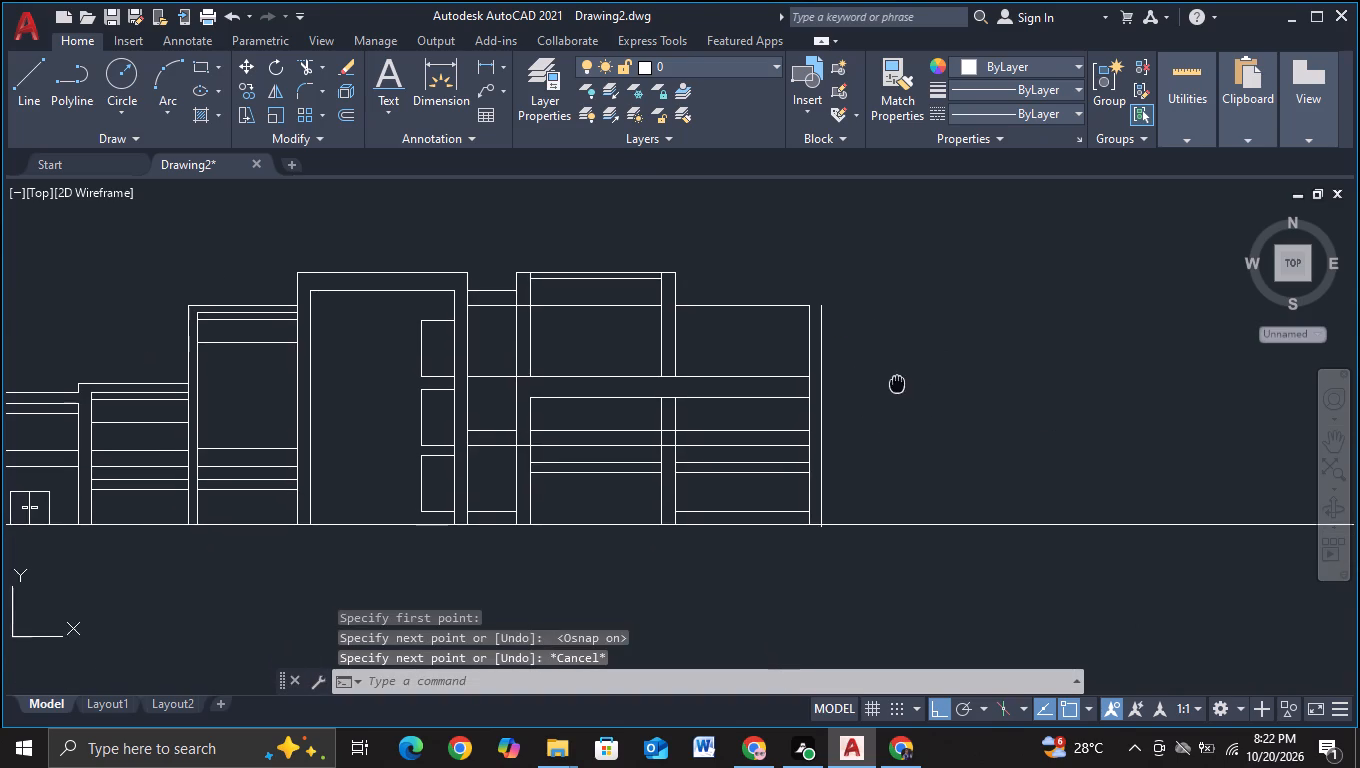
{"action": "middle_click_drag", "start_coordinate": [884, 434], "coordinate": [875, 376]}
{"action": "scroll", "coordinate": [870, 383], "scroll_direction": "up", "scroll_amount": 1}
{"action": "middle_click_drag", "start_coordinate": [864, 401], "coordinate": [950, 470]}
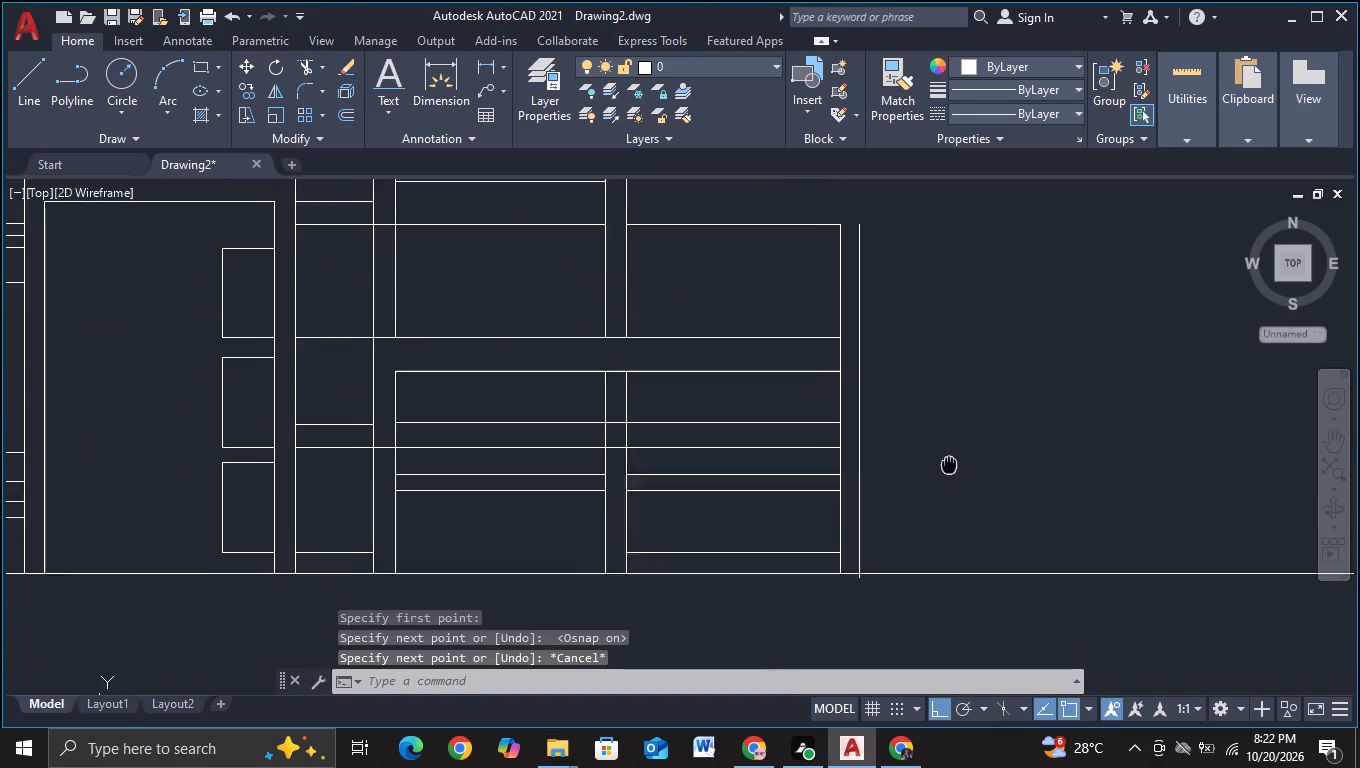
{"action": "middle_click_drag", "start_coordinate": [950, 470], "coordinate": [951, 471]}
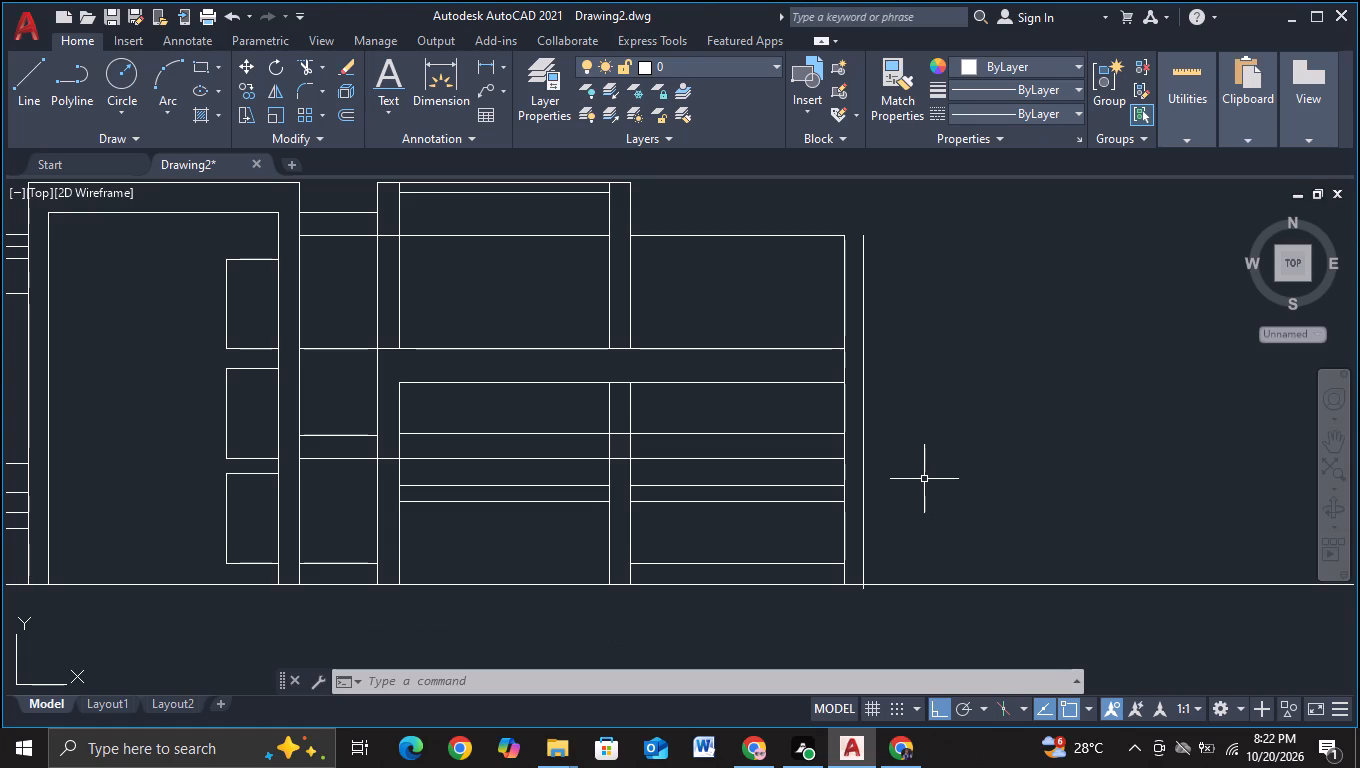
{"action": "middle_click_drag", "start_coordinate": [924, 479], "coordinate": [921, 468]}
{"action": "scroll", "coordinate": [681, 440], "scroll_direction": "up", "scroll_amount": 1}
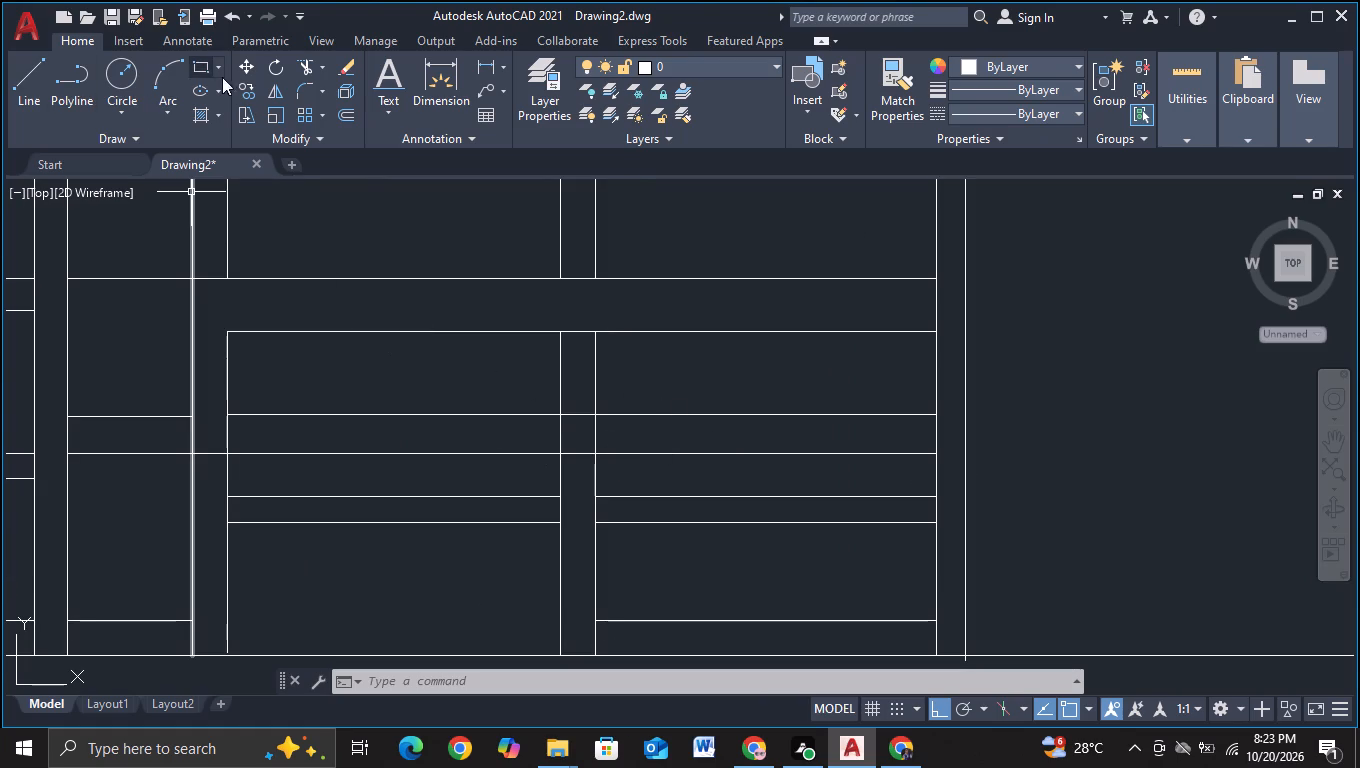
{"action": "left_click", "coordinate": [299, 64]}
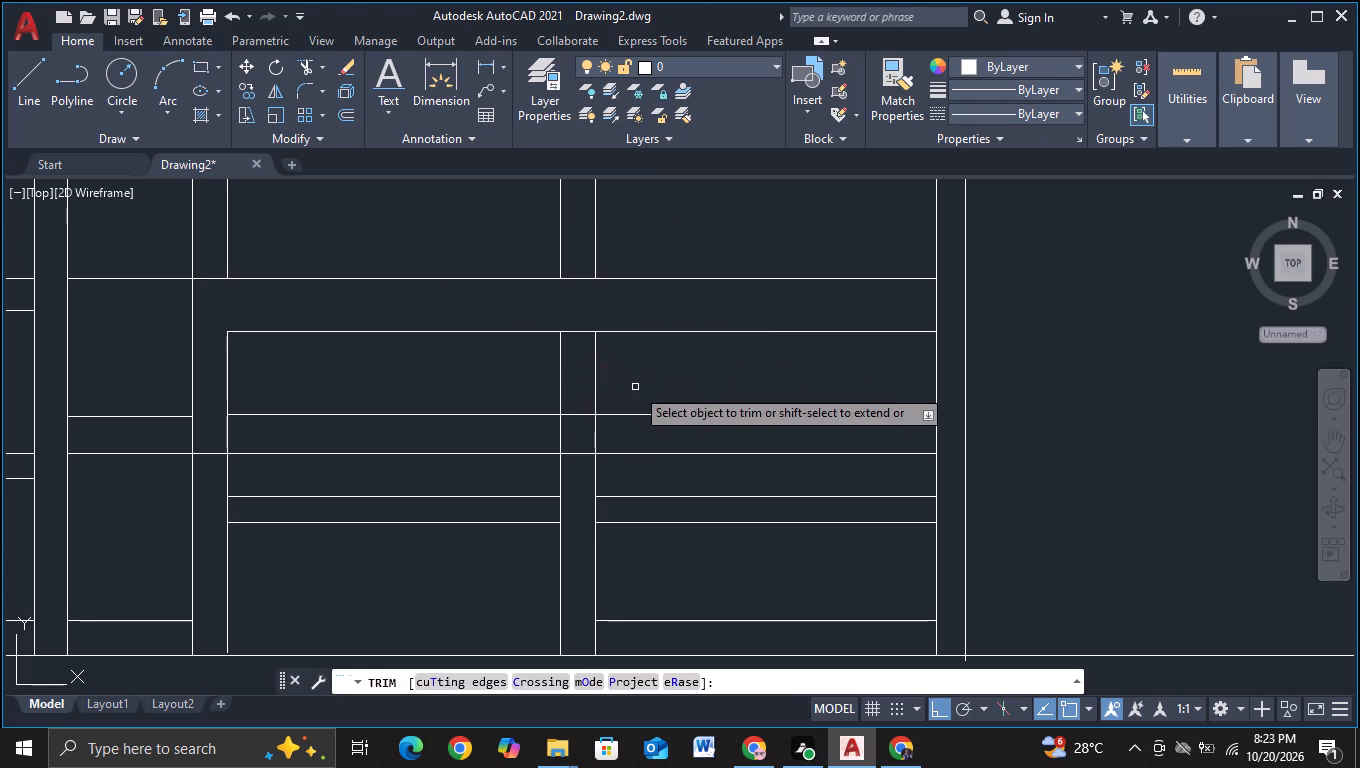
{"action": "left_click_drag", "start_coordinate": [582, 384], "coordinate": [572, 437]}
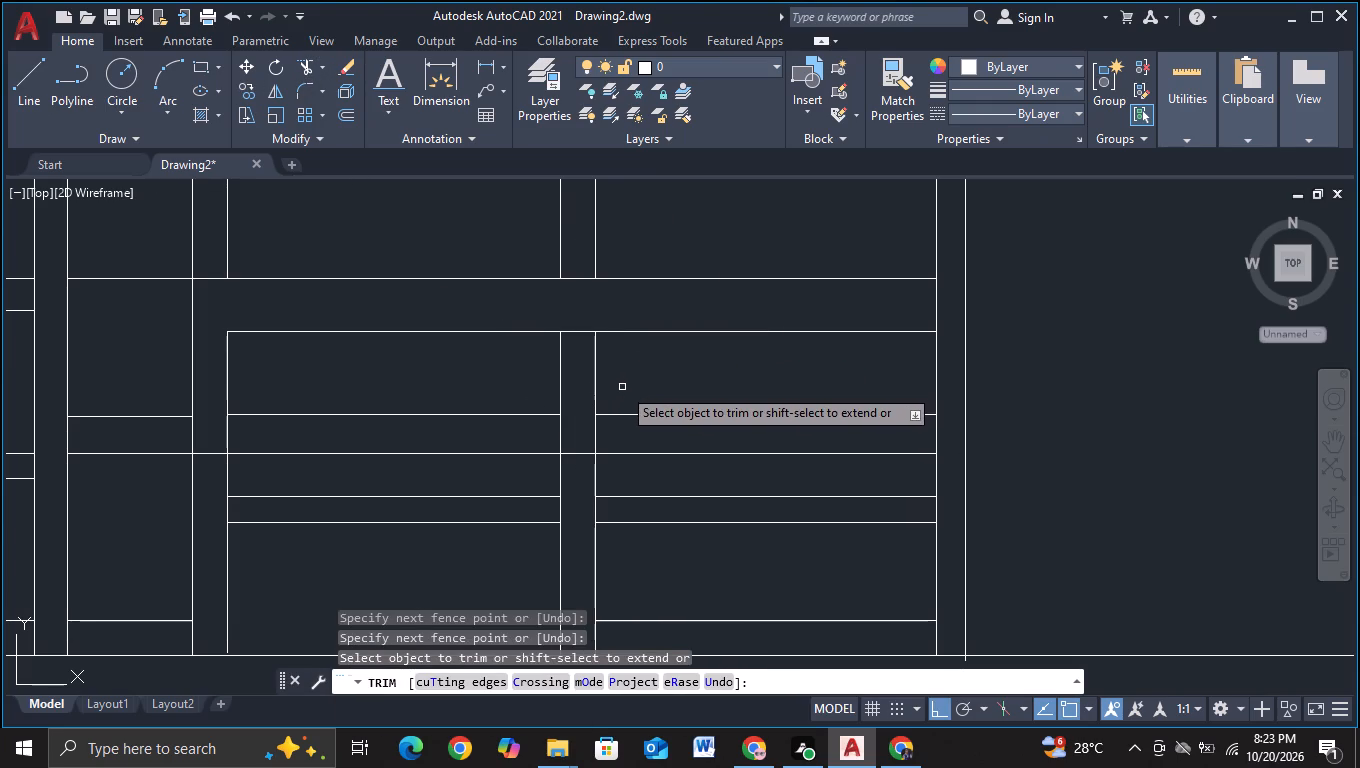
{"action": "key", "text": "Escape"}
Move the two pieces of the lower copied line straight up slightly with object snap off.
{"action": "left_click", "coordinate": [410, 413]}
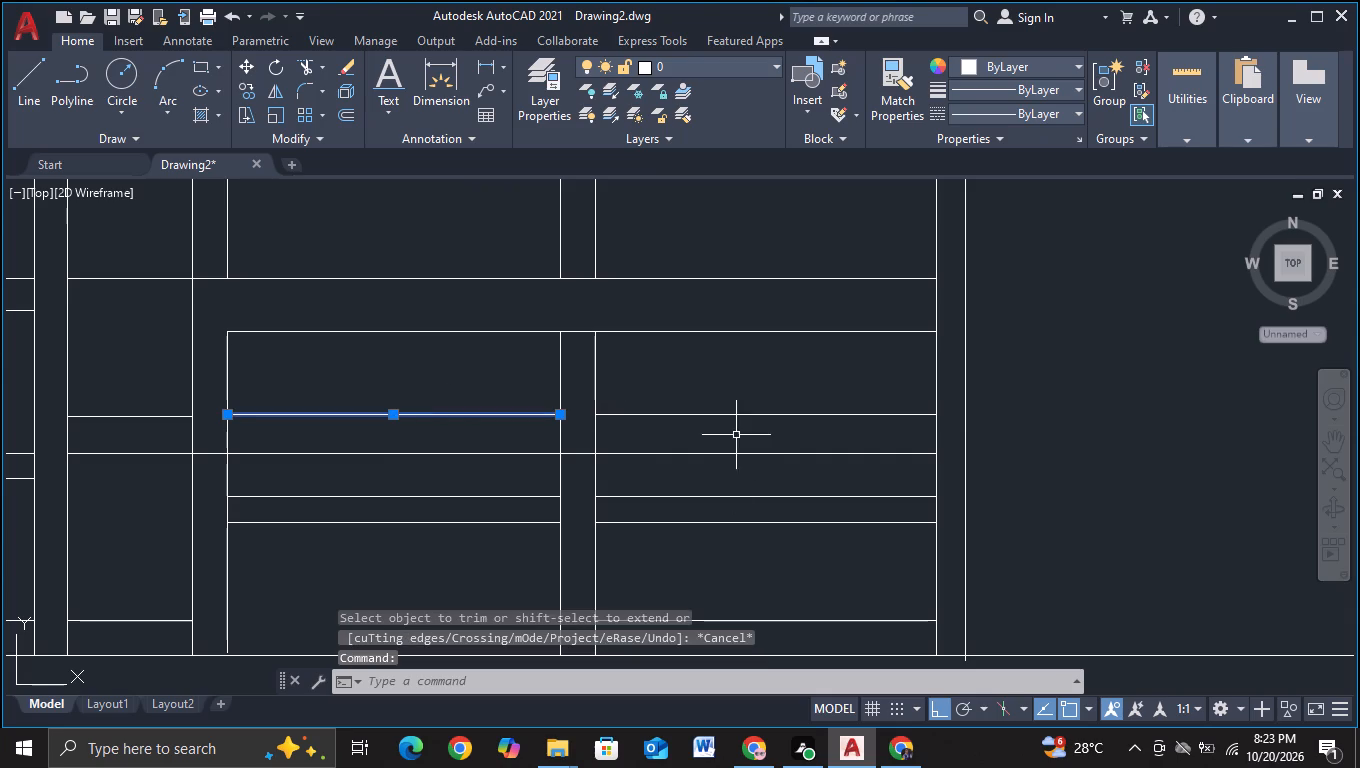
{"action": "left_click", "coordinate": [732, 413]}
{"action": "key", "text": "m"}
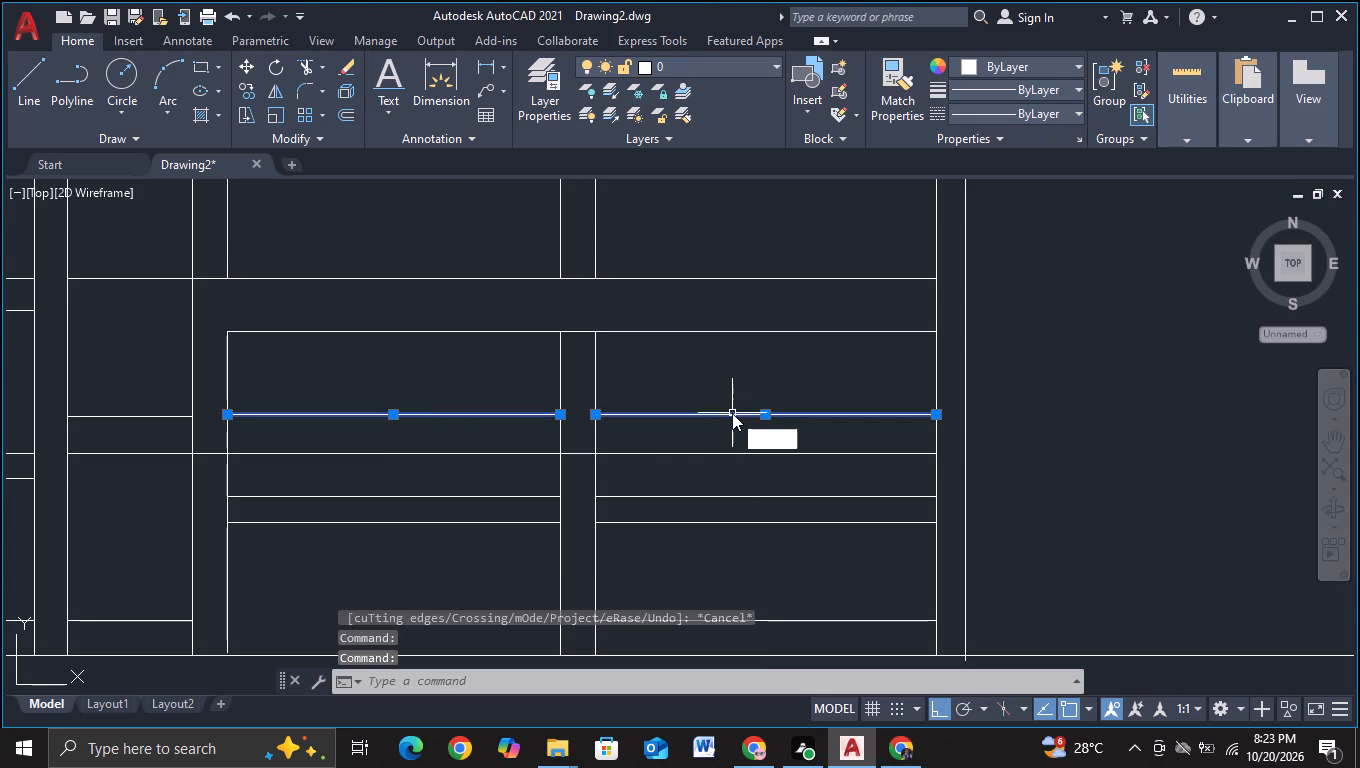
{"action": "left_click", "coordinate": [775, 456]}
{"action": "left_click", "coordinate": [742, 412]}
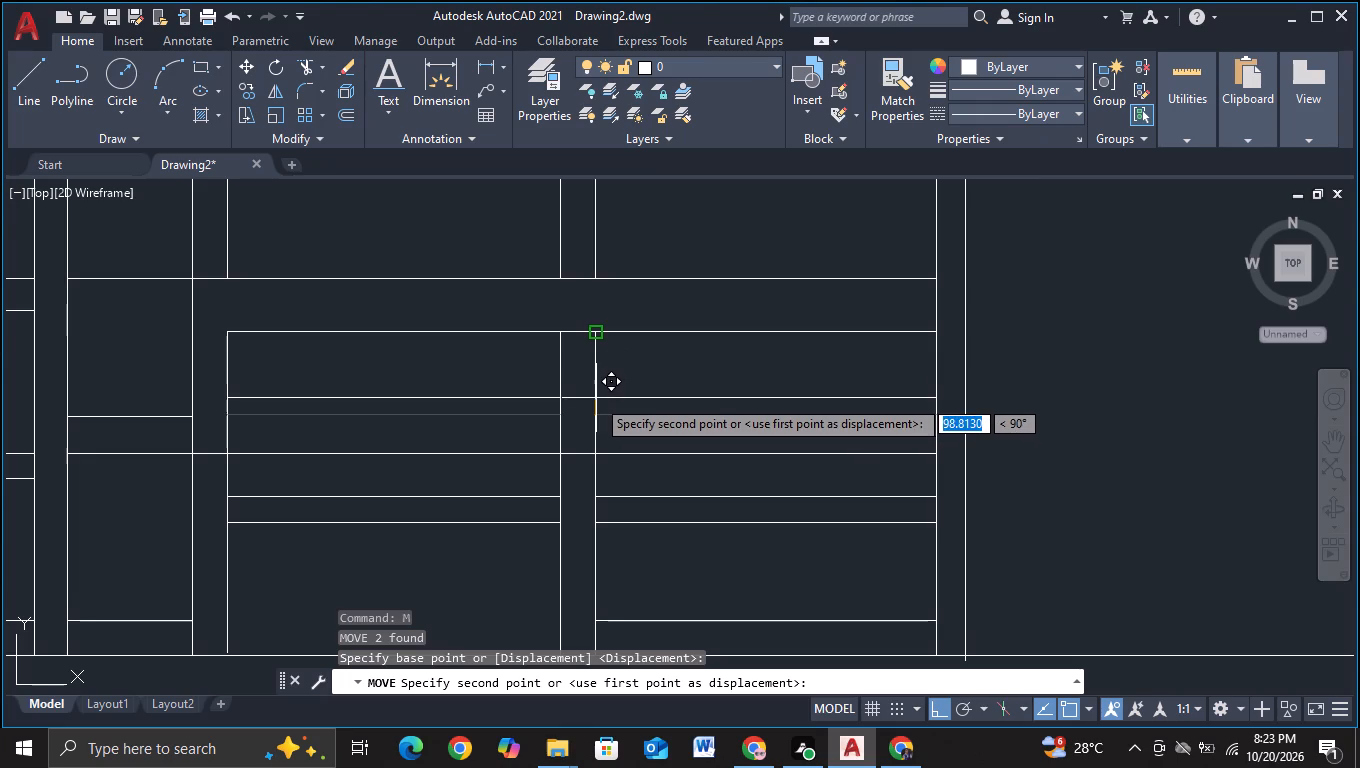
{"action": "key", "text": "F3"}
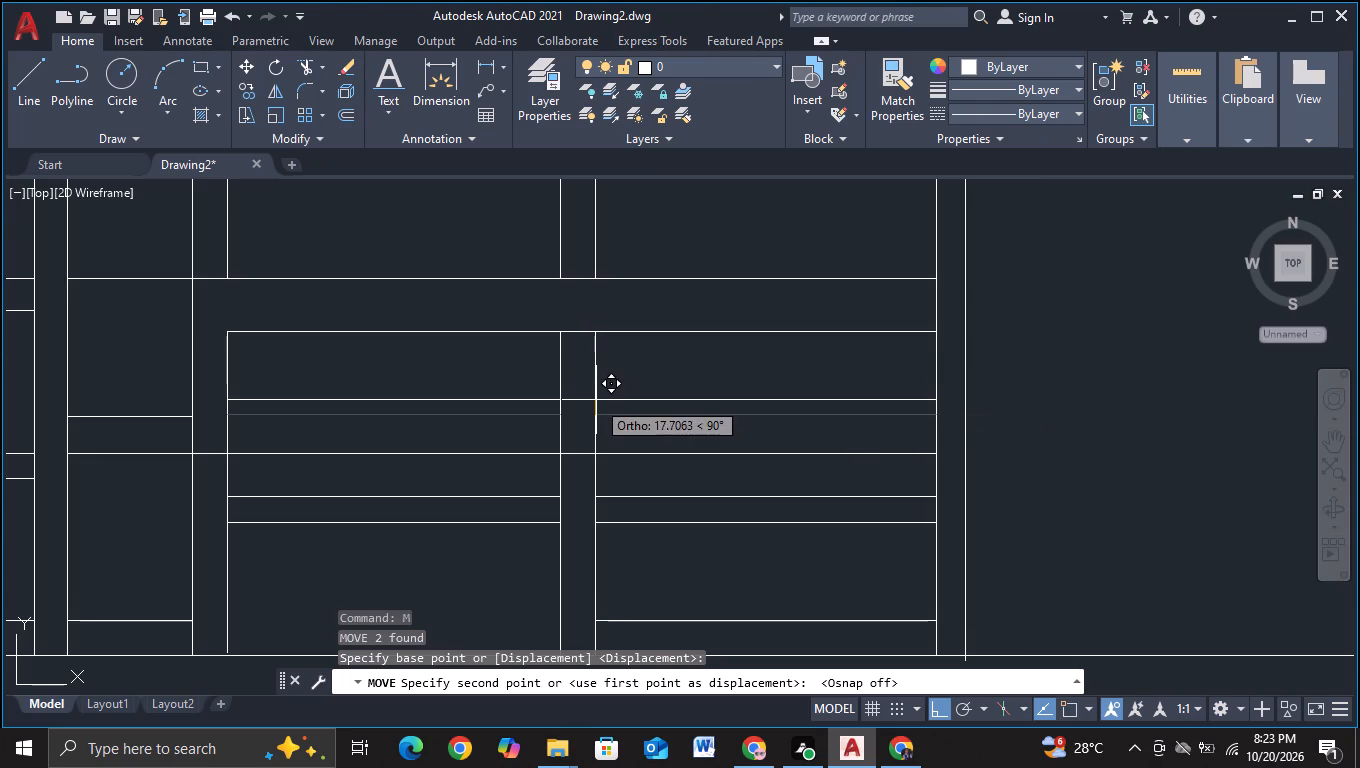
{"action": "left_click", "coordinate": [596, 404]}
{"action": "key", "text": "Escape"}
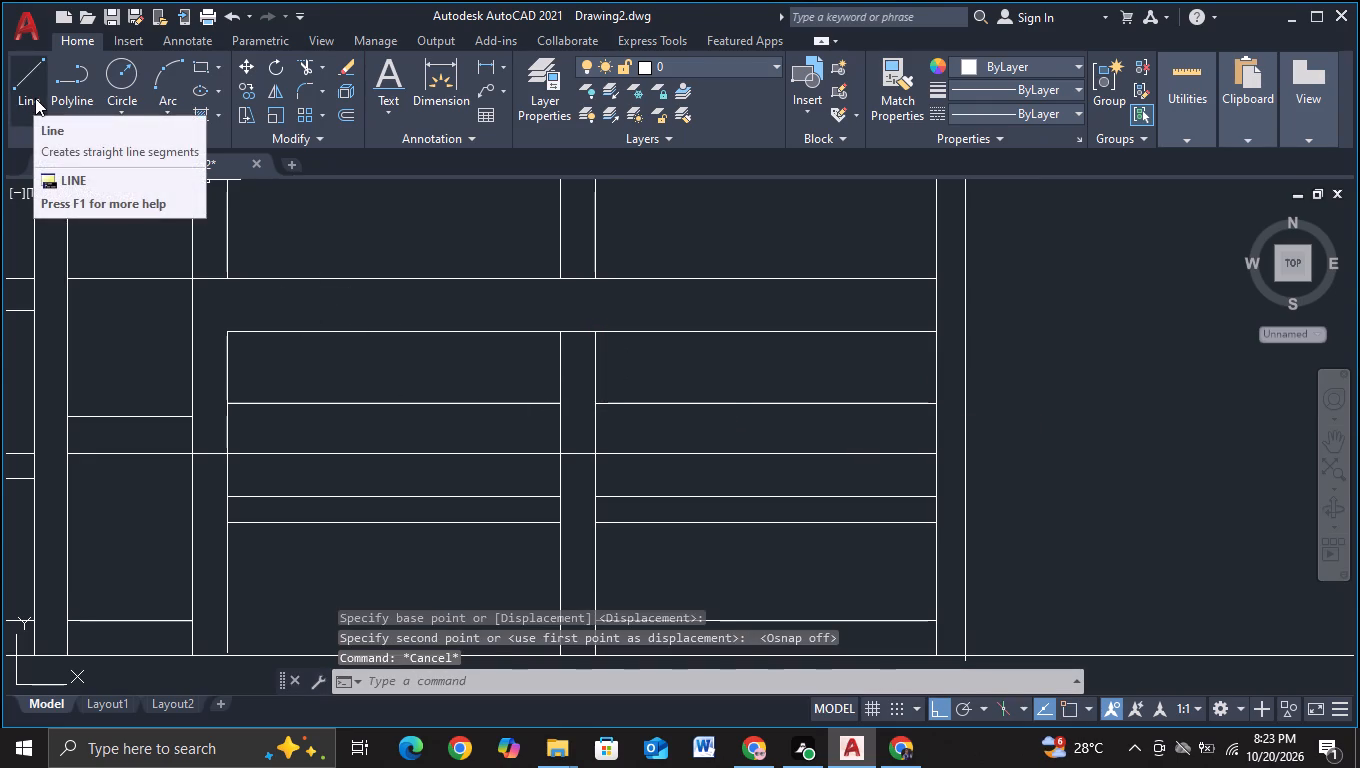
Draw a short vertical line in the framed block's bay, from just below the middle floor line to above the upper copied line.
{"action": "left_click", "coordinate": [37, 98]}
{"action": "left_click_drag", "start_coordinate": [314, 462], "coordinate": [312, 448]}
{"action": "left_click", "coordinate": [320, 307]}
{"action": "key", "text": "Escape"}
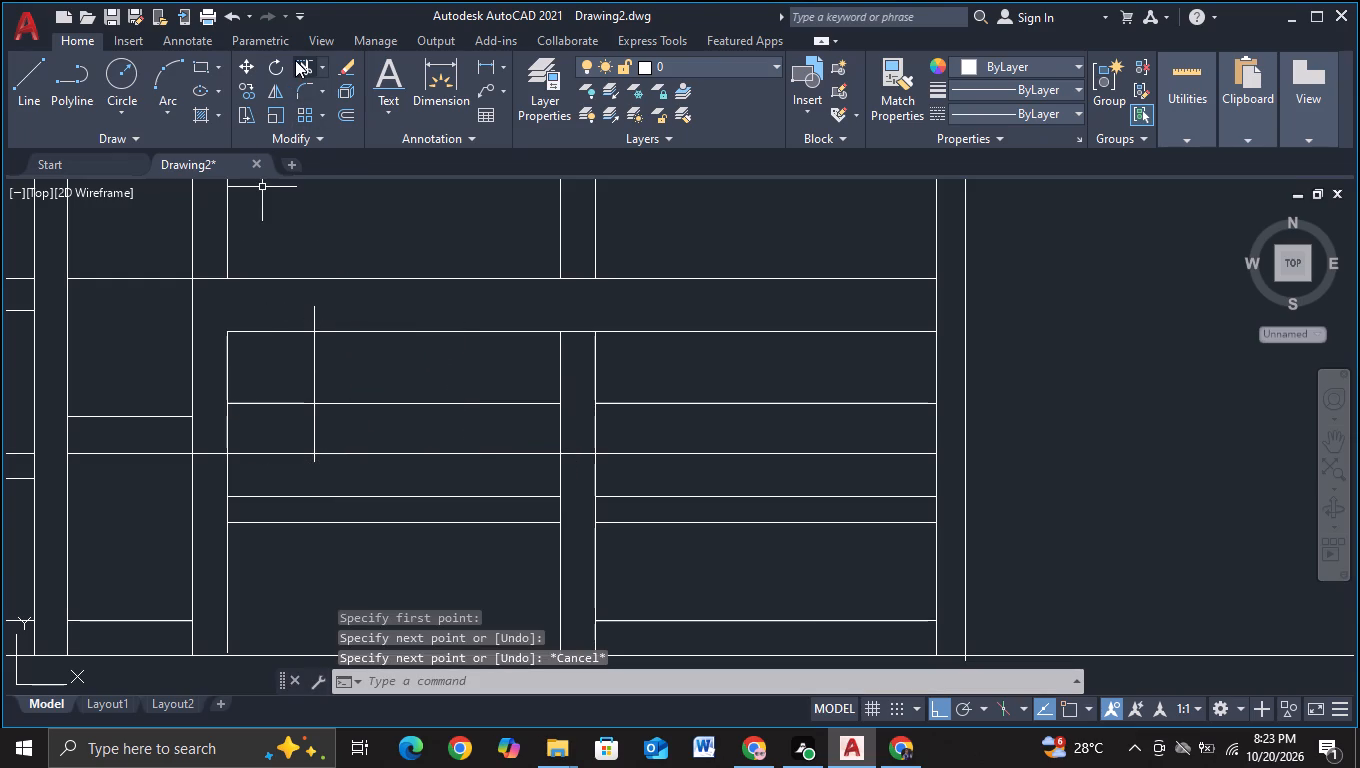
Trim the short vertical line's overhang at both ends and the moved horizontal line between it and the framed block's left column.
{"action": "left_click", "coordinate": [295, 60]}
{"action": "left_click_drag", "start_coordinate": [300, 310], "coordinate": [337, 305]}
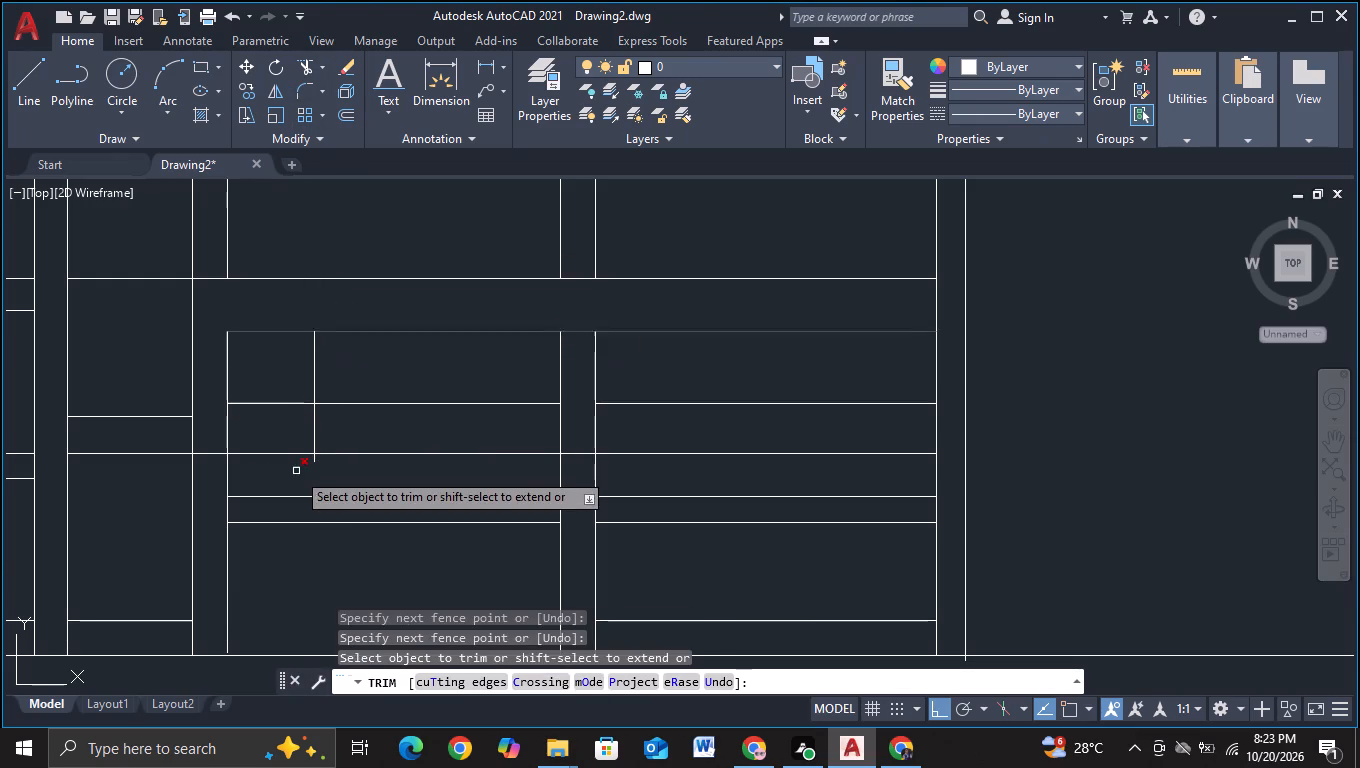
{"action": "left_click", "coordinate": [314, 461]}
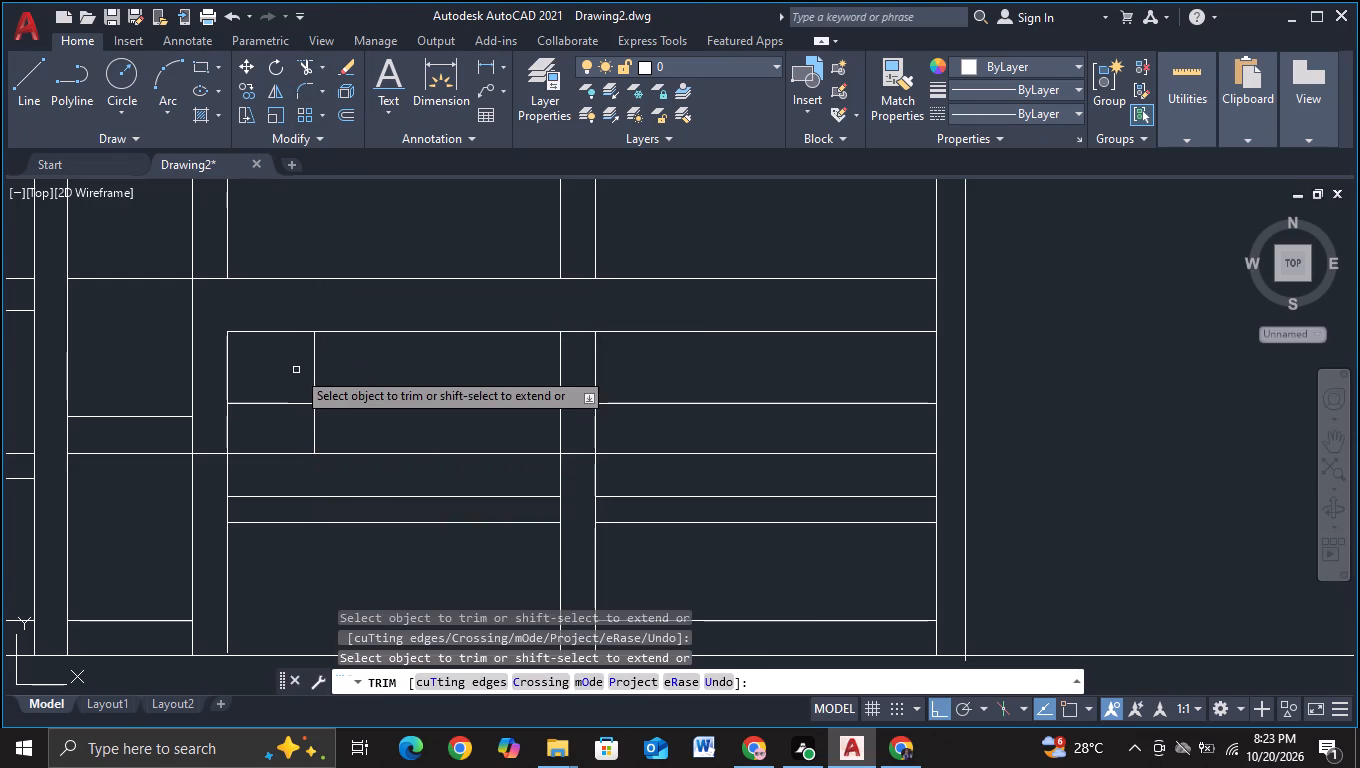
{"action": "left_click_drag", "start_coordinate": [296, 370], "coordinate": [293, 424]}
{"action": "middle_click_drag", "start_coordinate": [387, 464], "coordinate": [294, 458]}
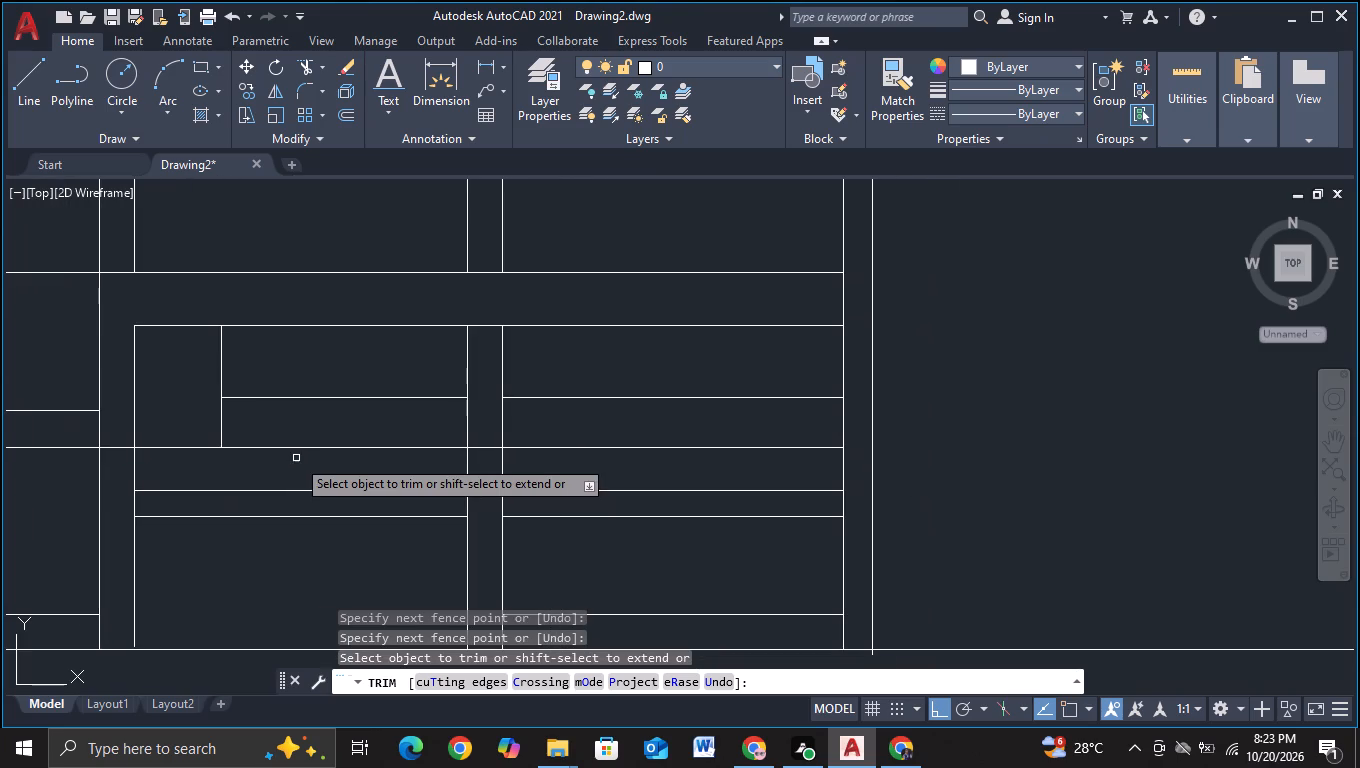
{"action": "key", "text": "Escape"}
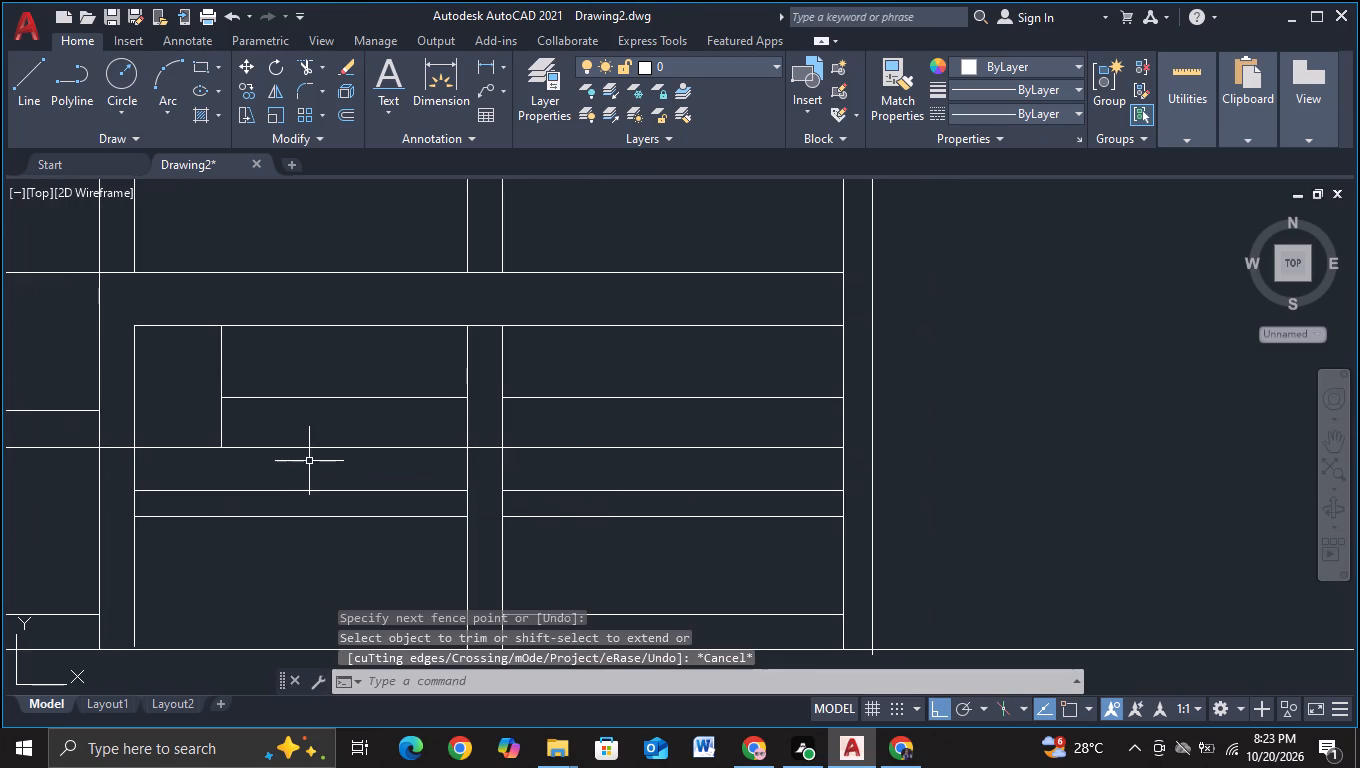
Examine the lower bays of the framed block and adjoining block up to the new outer vertical line.
{"action": "scroll", "coordinate": [534, 524], "scroll_direction": "down", "scroll_amount": 2}
{"action": "middle_click_drag", "start_coordinate": [706, 531], "coordinate": [704, 484]}
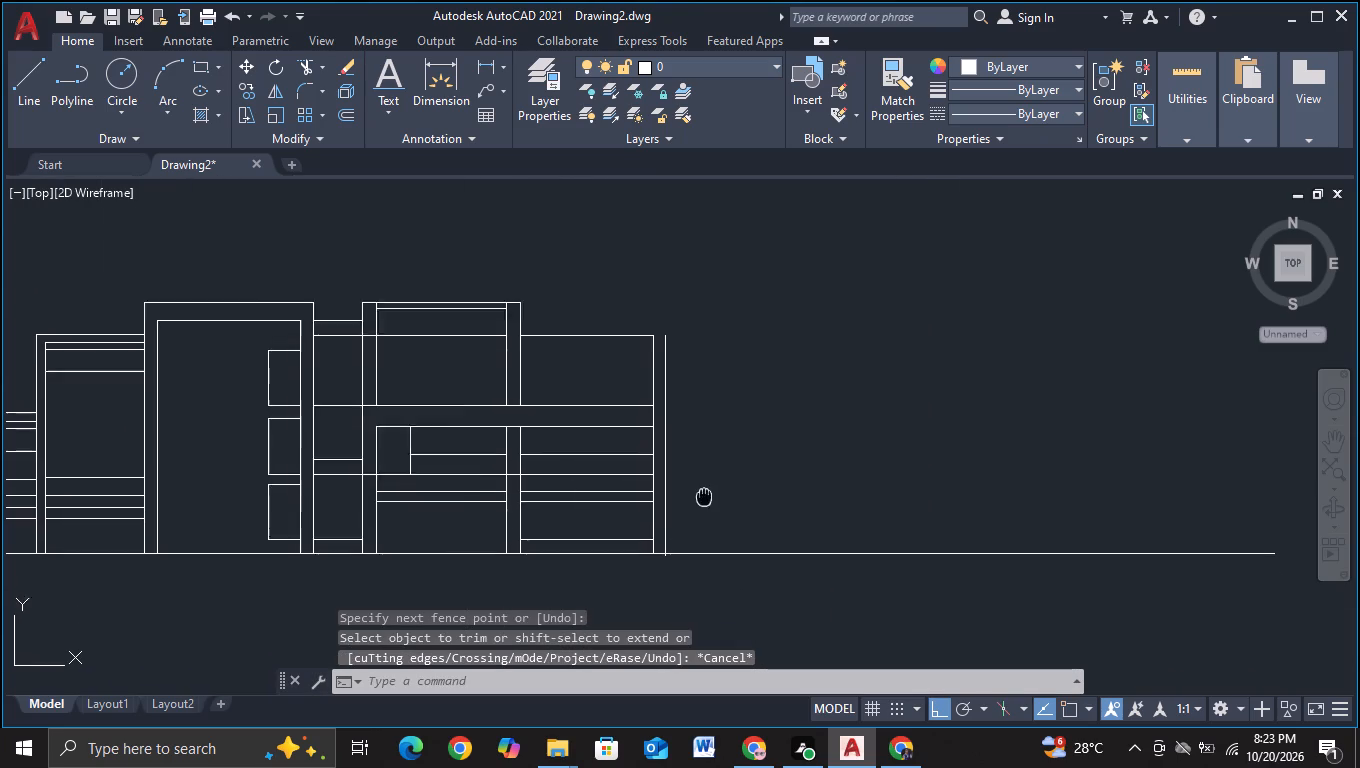
{"action": "middle_click_drag", "start_coordinate": [704, 484], "coordinate": [704, 473]}
{"action": "scroll", "coordinate": [701, 475], "scroll_direction": "up", "scroll_amount": 1}
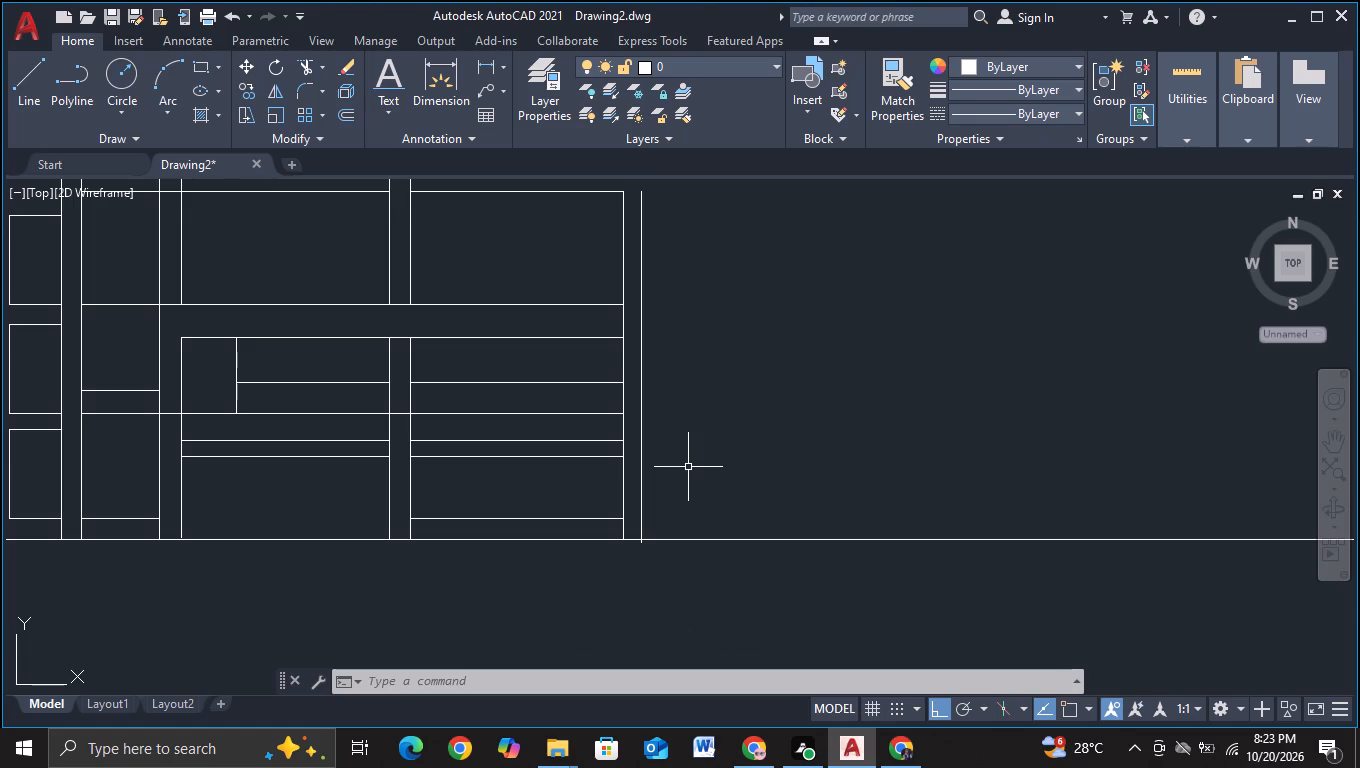
{"action": "scroll", "coordinate": [688, 467], "scroll_direction": "up", "scroll_amount": 1}
{"action": "middle_click_drag", "start_coordinate": [714, 434], "coordinate": [1046, 481]}
{"action": "scroll", "coordinate": [1046, 481], "scroll_direction": "down", "scroll_amount": 1}
{"action": "middle_click_drag", "start_coordinate": [1053, 483], "coordinate": [951, 466]}
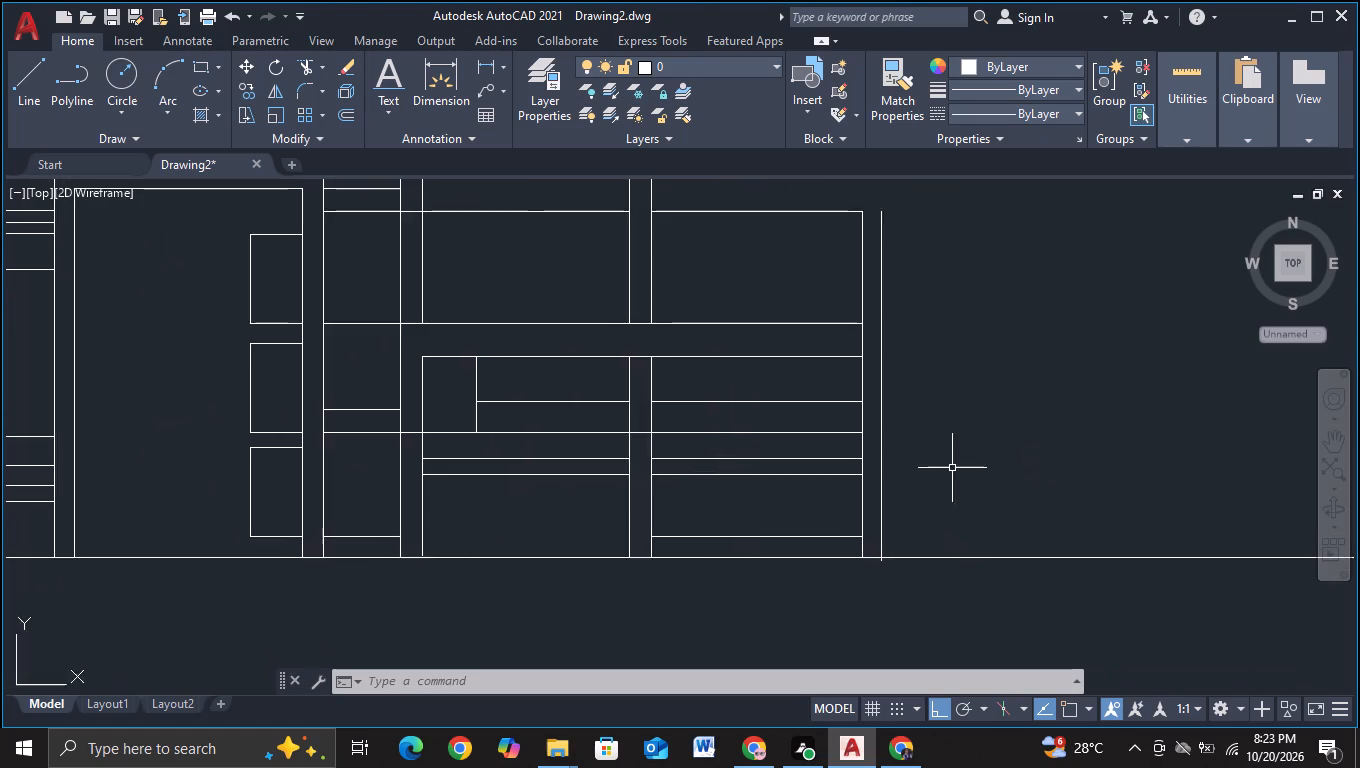
{"action": "scroll", "coordinate": [954, 469], "scroll_direction": "up", "scroll_amount": 1}
{"action": "middle_click_drag", "start_coordinate": [968, 473], "coordinate": [1105, 487]}
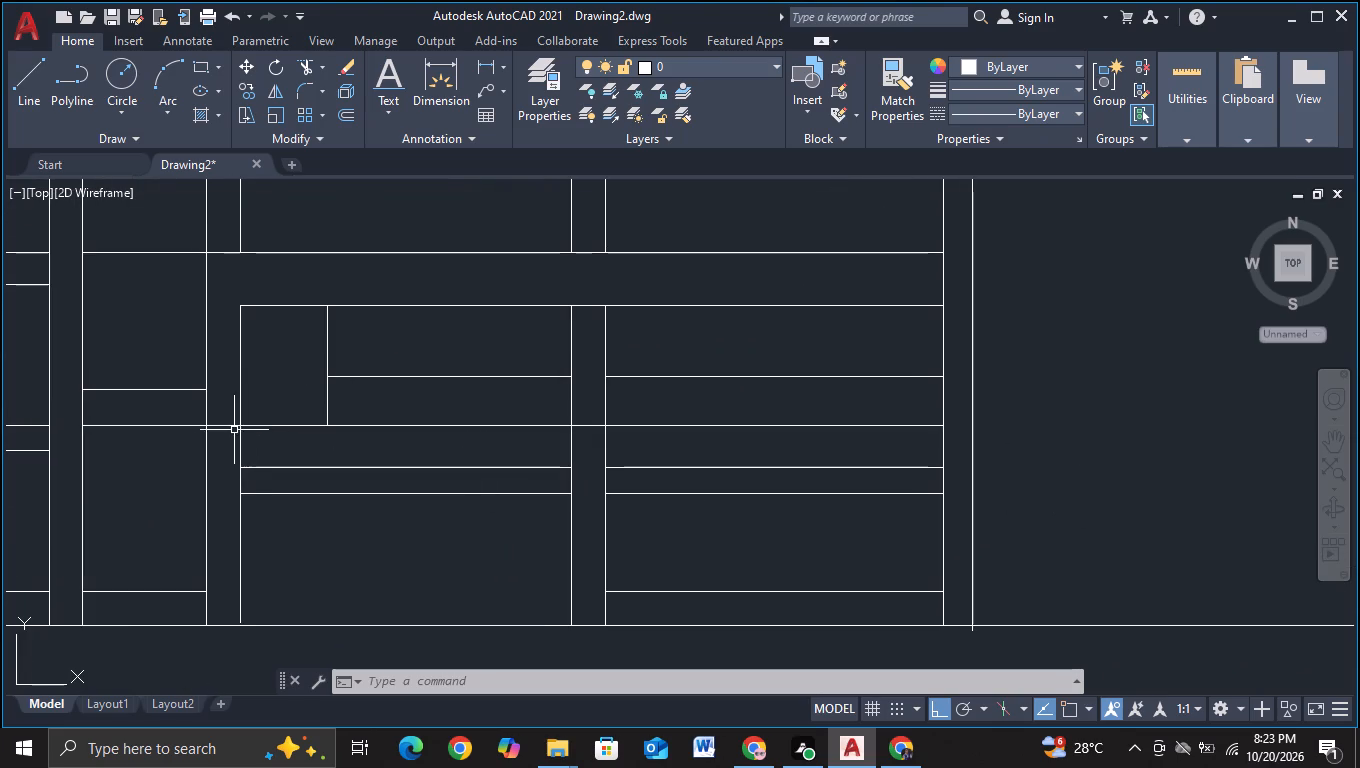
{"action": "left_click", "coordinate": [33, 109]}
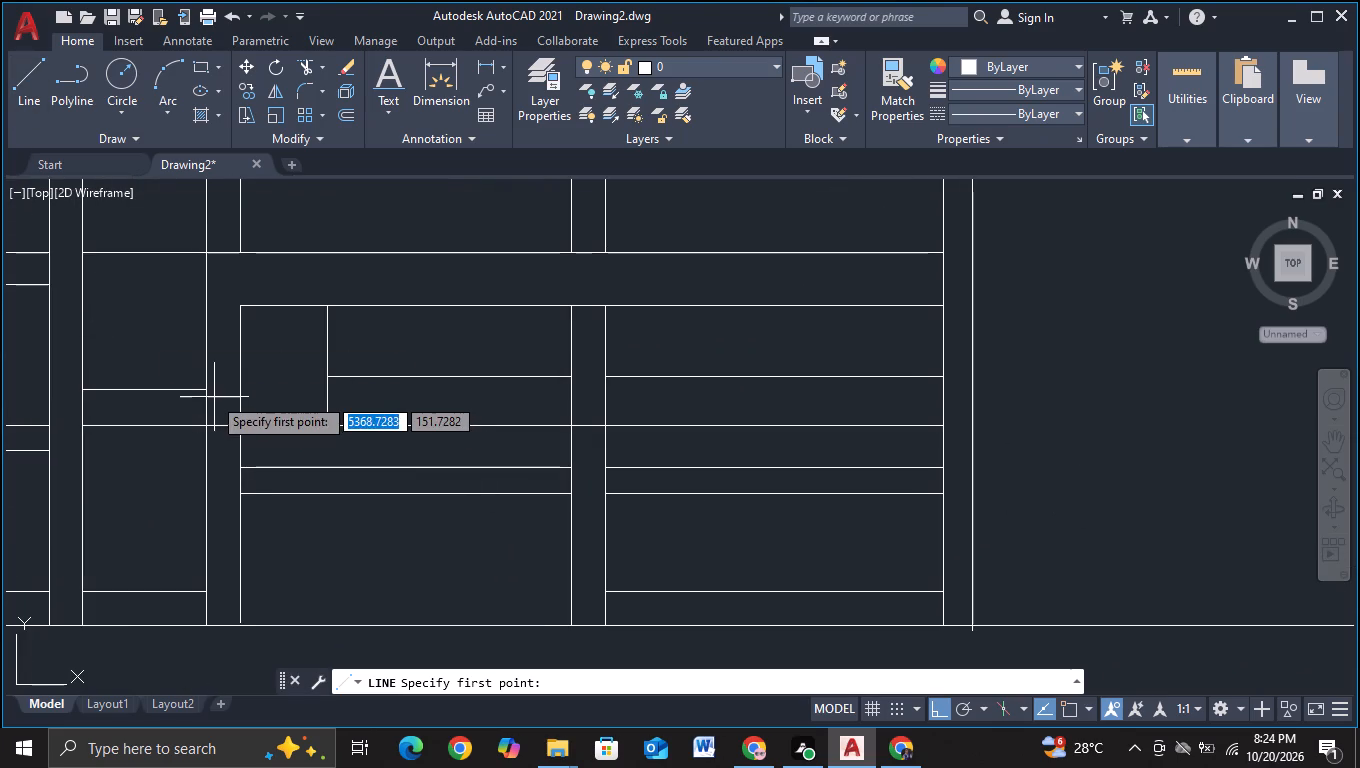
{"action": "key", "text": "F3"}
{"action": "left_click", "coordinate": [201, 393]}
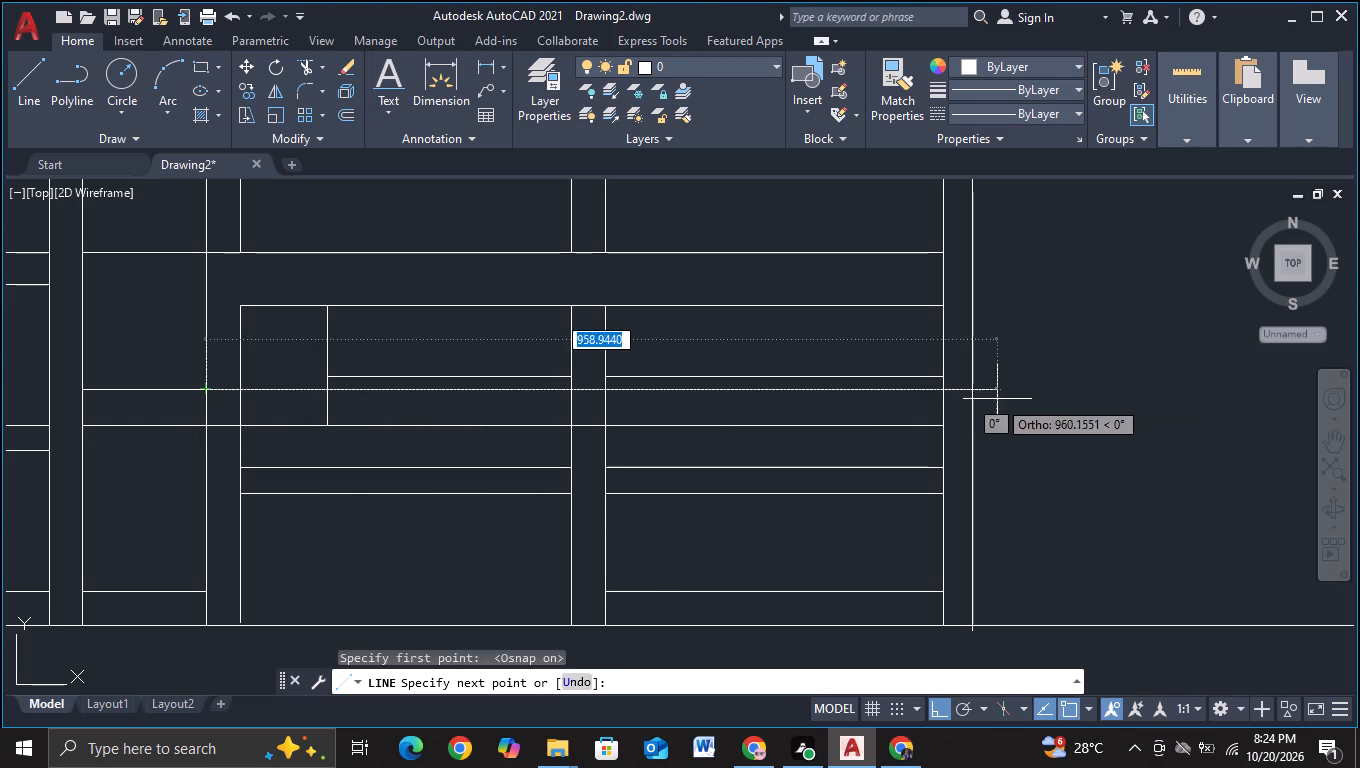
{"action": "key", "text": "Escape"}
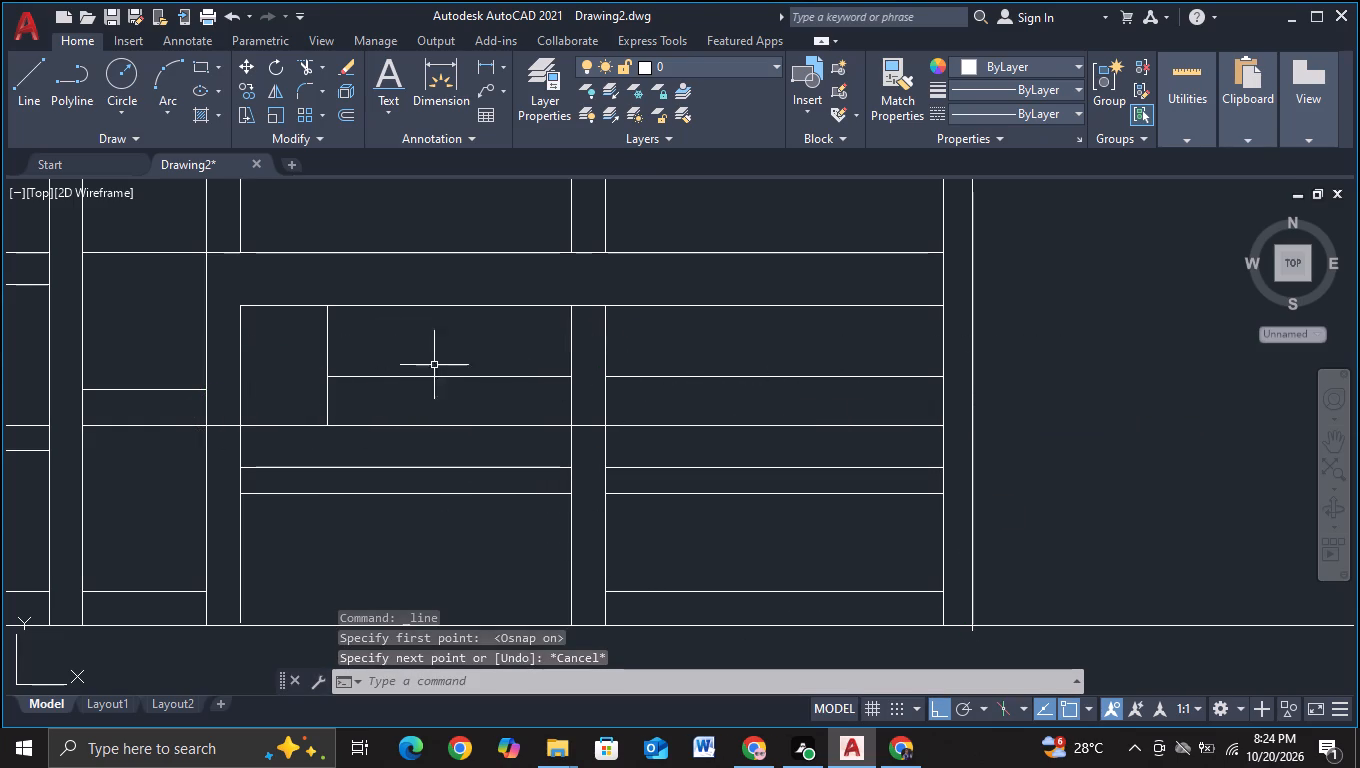
Delete the two moved horizontal lines in the framed and adjoining blocks together with the short vertical line.
{"action": "left_click", "coordinate": [655, 374]}
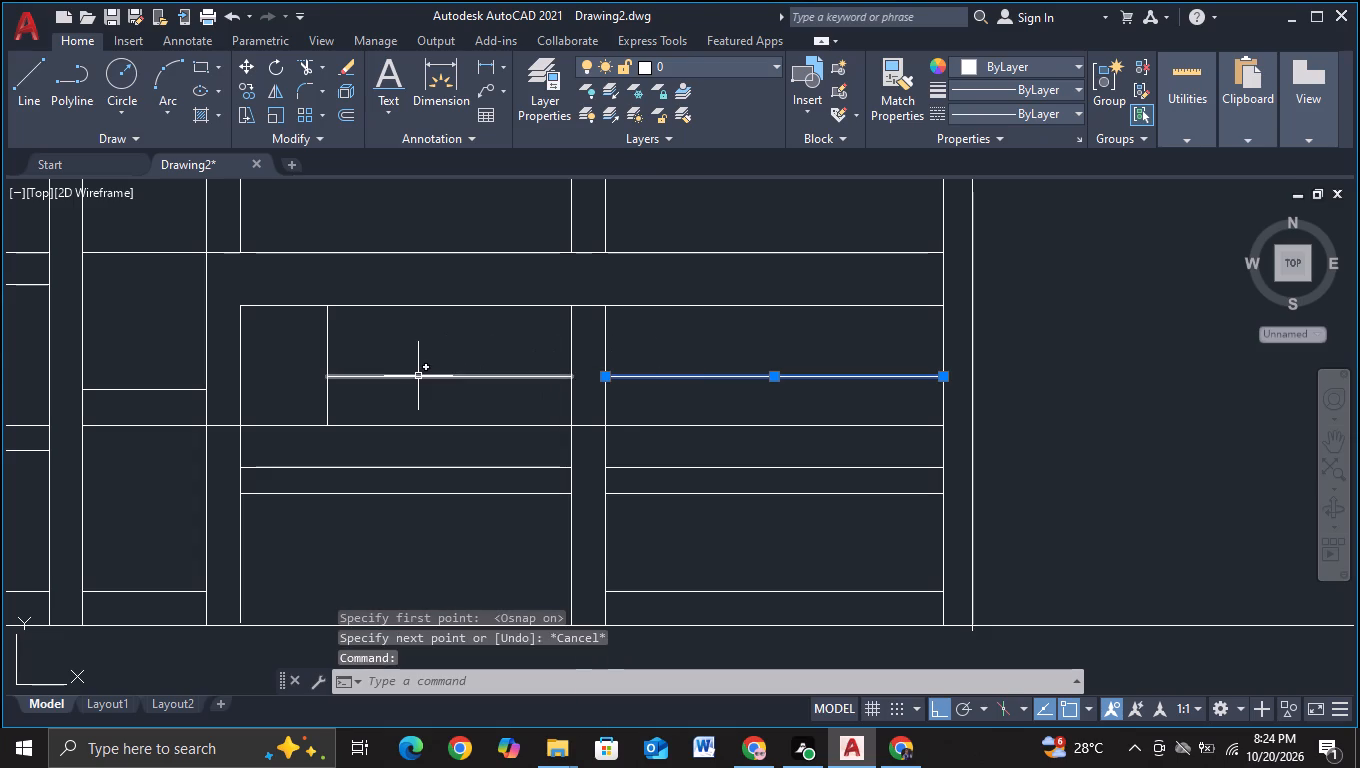
{"action": "left_click", "coordinate": [418, 376]}
{"action": "left_click", "coordinate": [324, 355]}
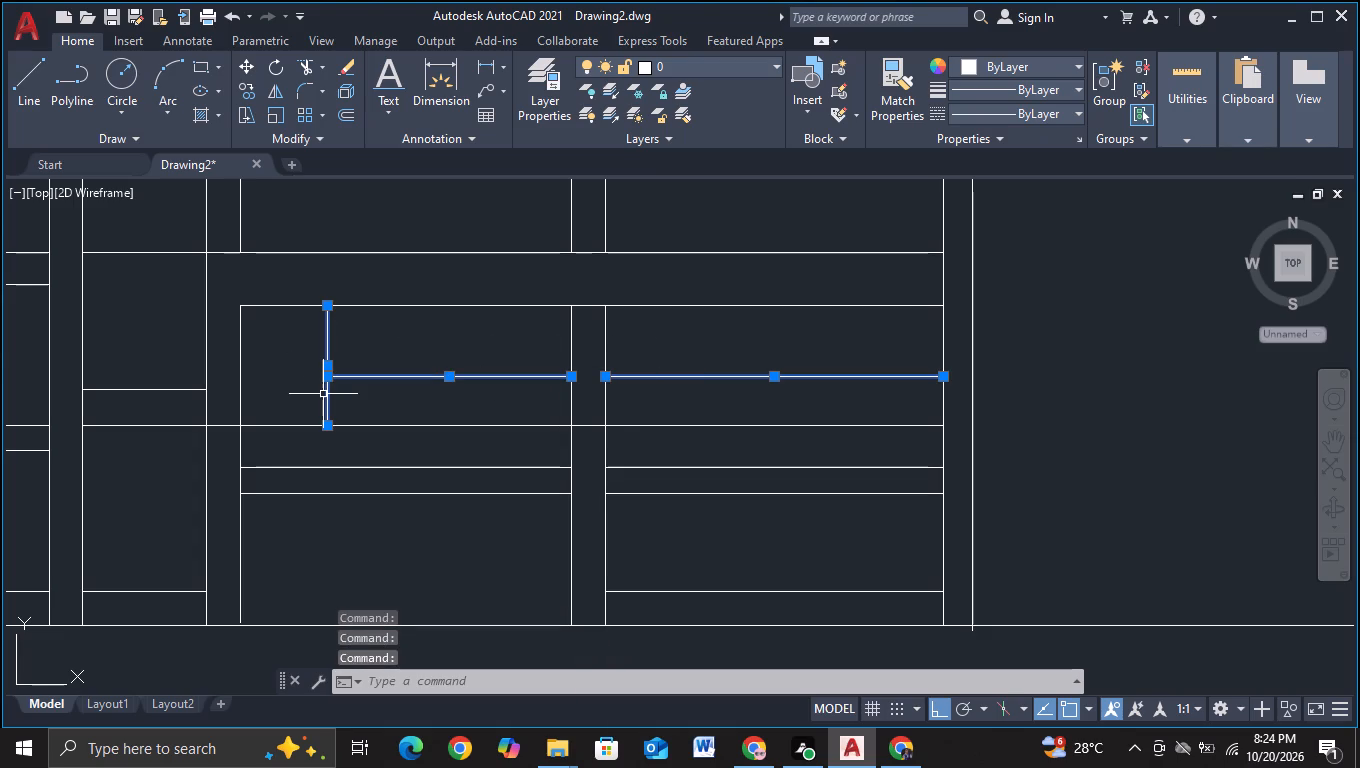
{"action": "key", "text": "Delete"}
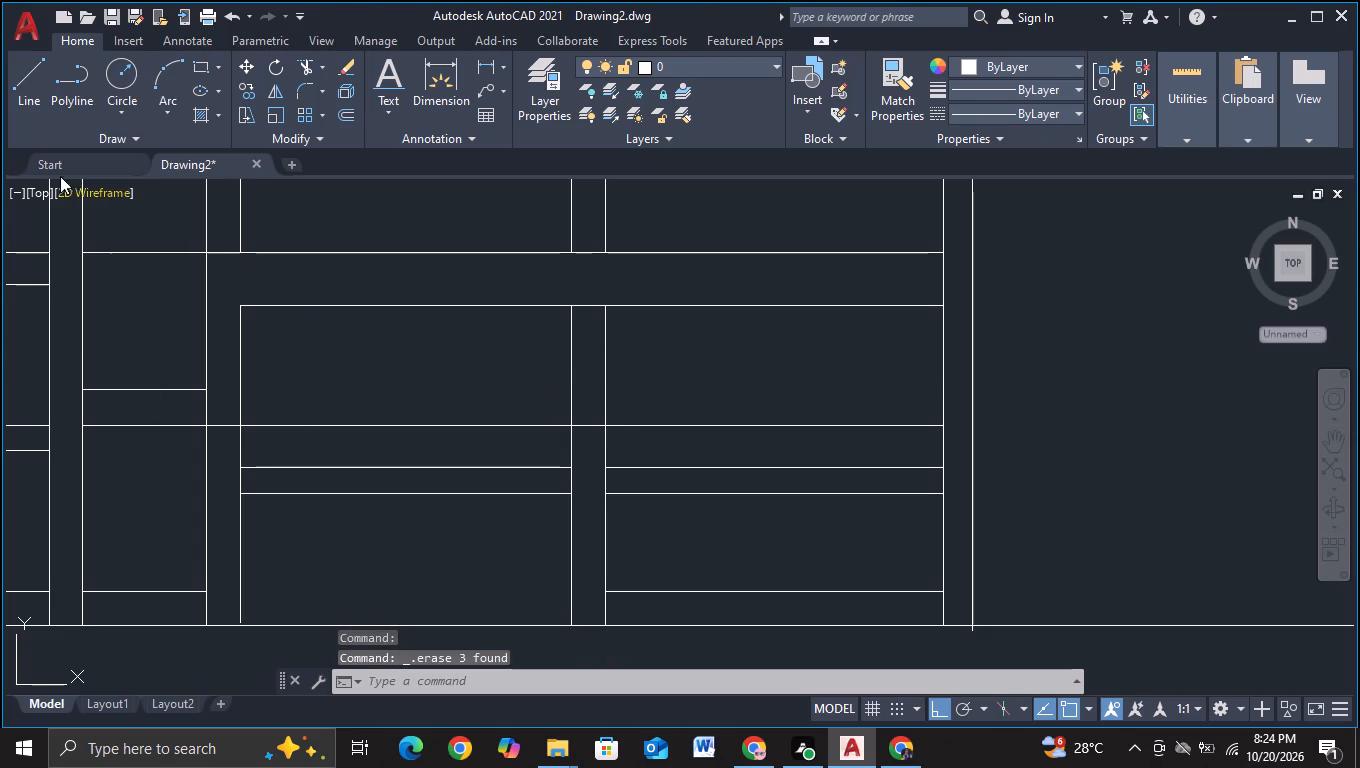
Draw a horizontal line from the linking section's upper band line across the framed and adjoining blocks, past the outer vertical line.
{"action": "left_click", "coordinate": [32, 104]}
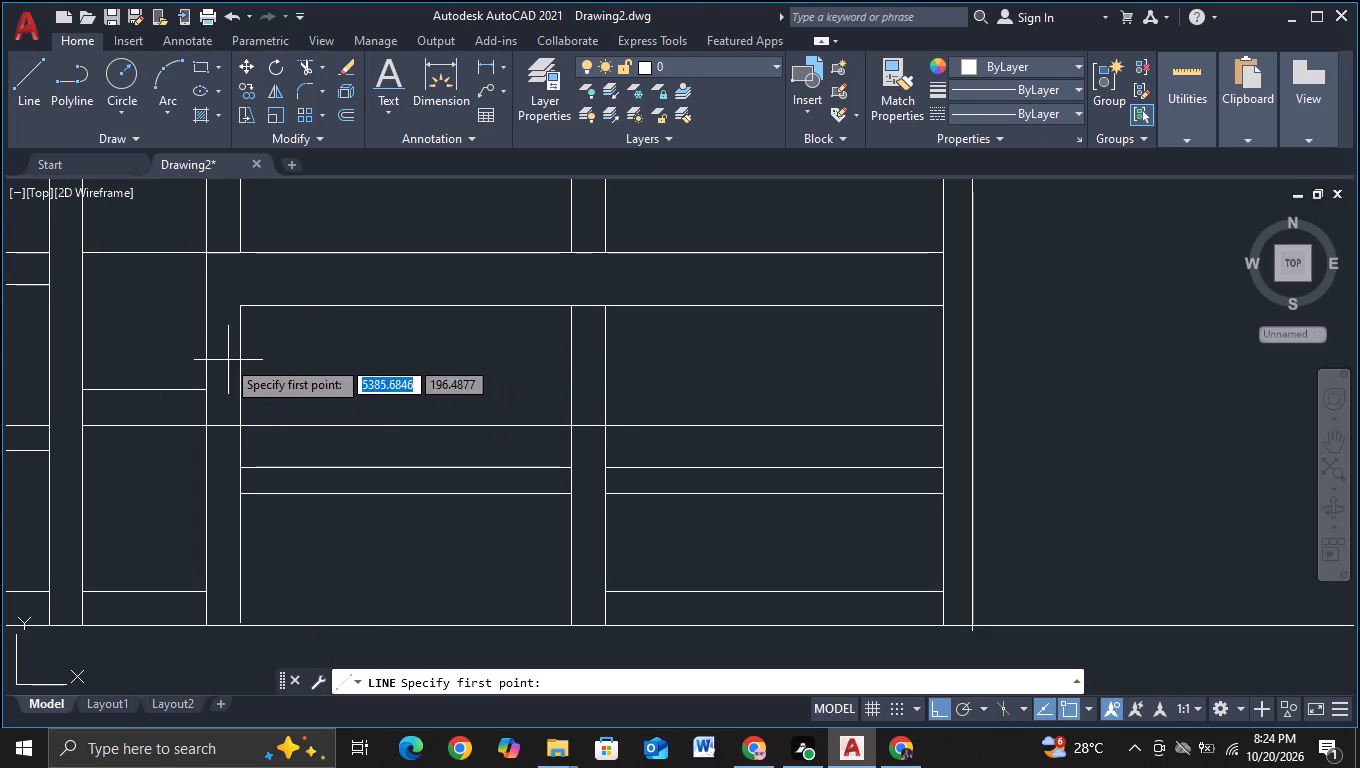
{"action": "left_click", "coordinate": [203, 393]}
{"action": "left_click", "coordinate": [1112, 397]}
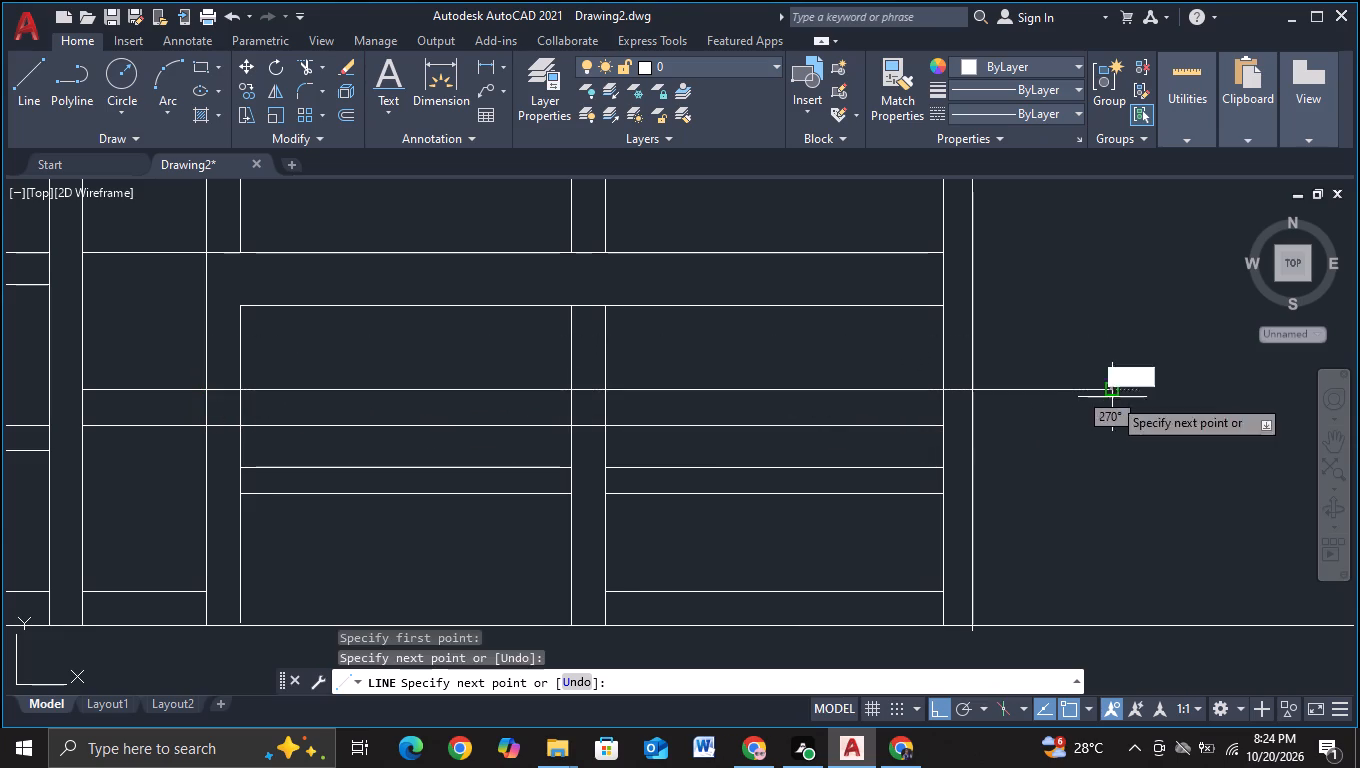
{"action": "key", "text": "Escape"}
Trim the new horizontal line inside the framed block's two columns and everywhere beyond the adjoining block's outer edge.
{"action": "left_click", "coordinate": [299, 66]}
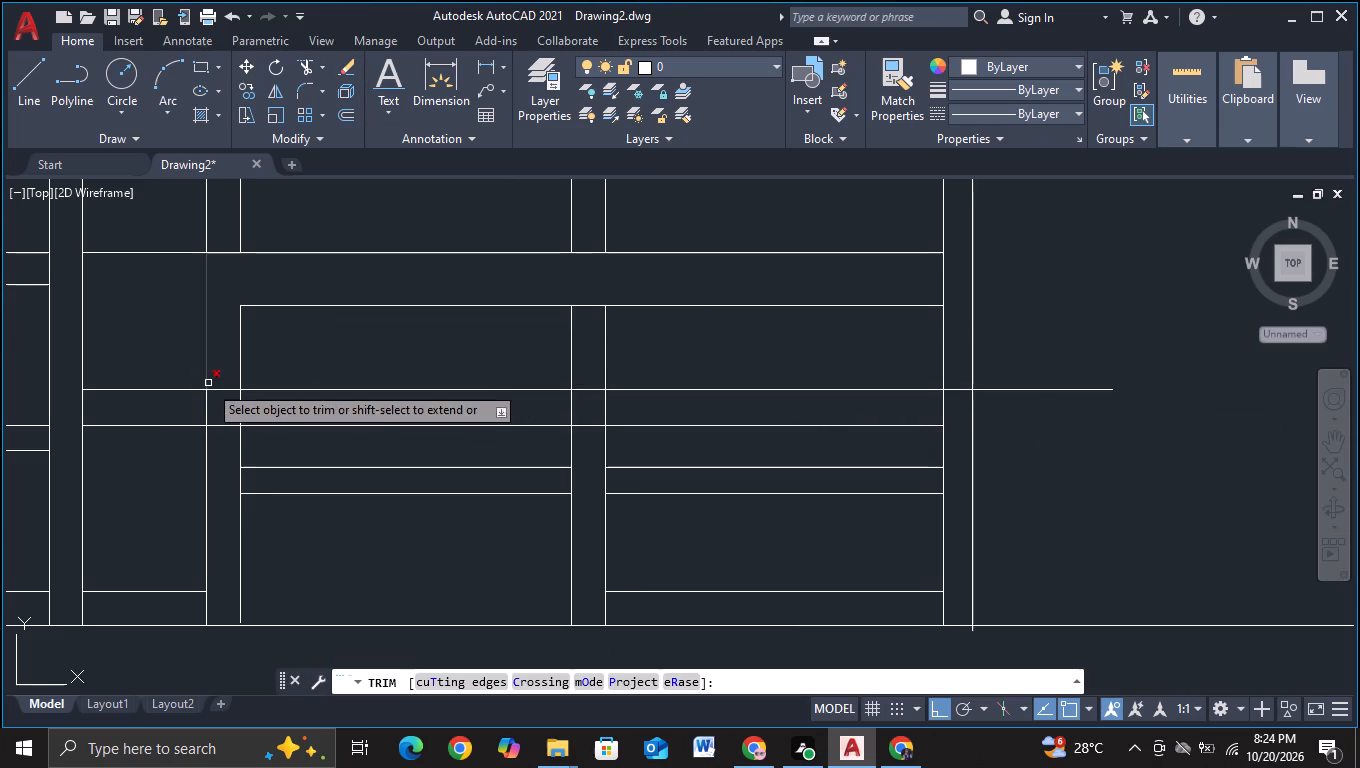
{"action": "left_click", "coordinate": [214, 389]}
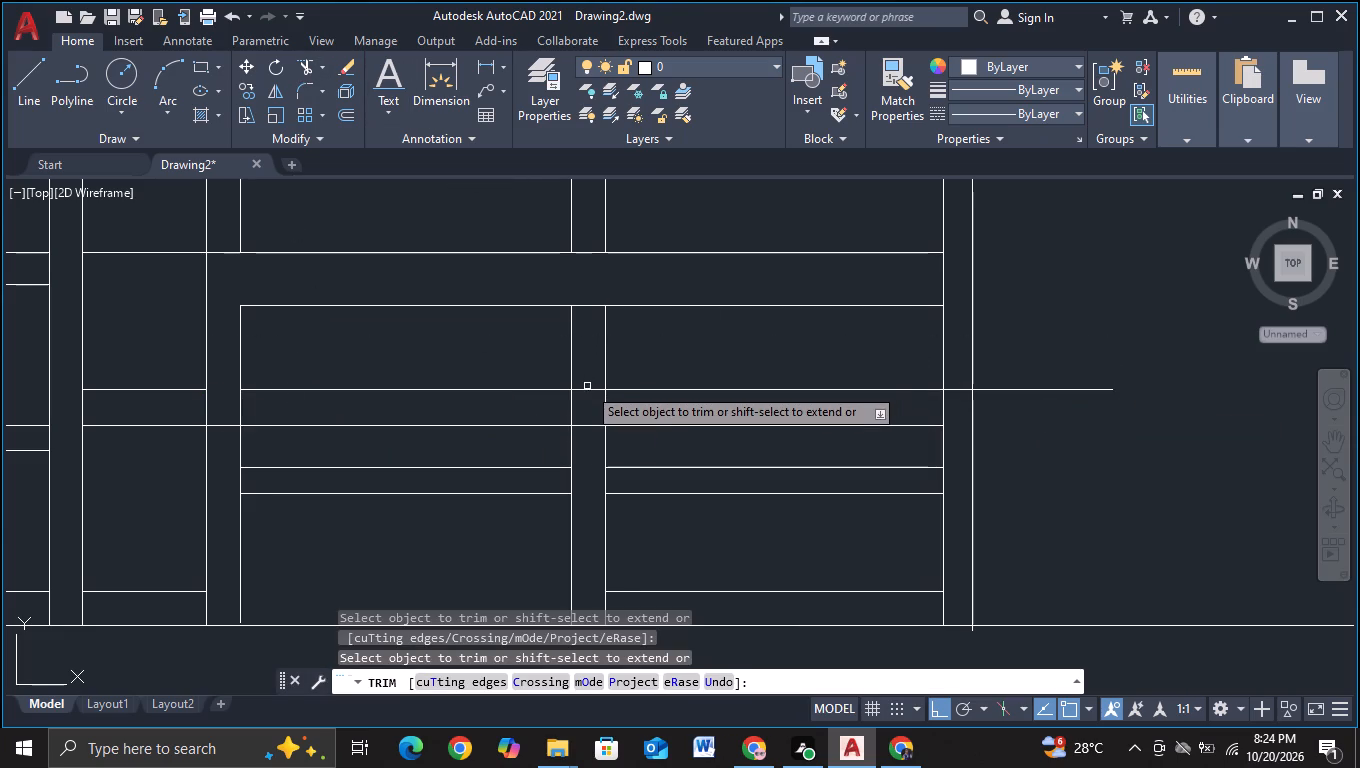
{"action": "left_click", "coordinate": [585, 391]}
{"action": "left_click", "coordinate": [957, 387]}
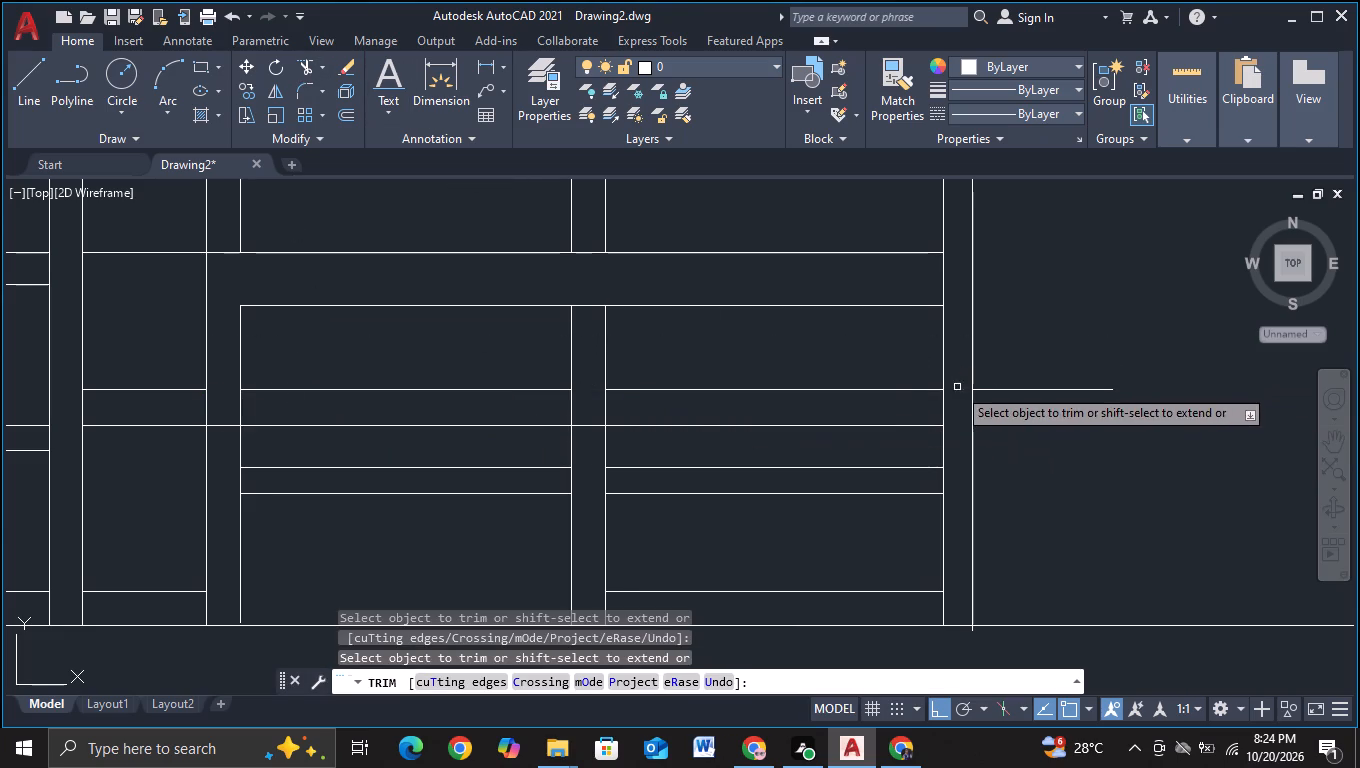
{"action": "left_click_drag", "start_coordinate": [1039, 361], "coordinate": [1060, 434]}
{"action": "key", "text": "Escape"}
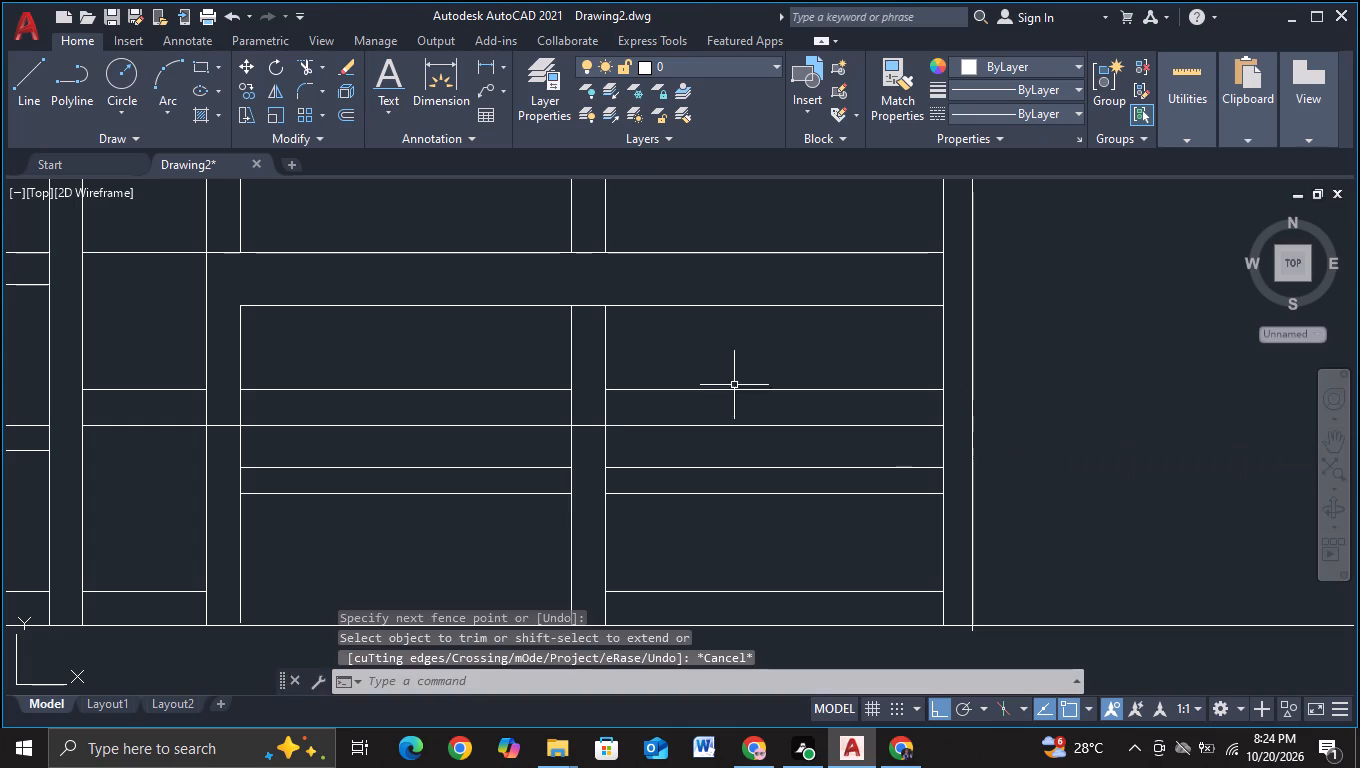
Draw a second horizontal line midway between the lower bays' top edge and the new line, from the framed block's left column past the outer vertical.
{"action": "left_click", "coordinate": [20, 90]}
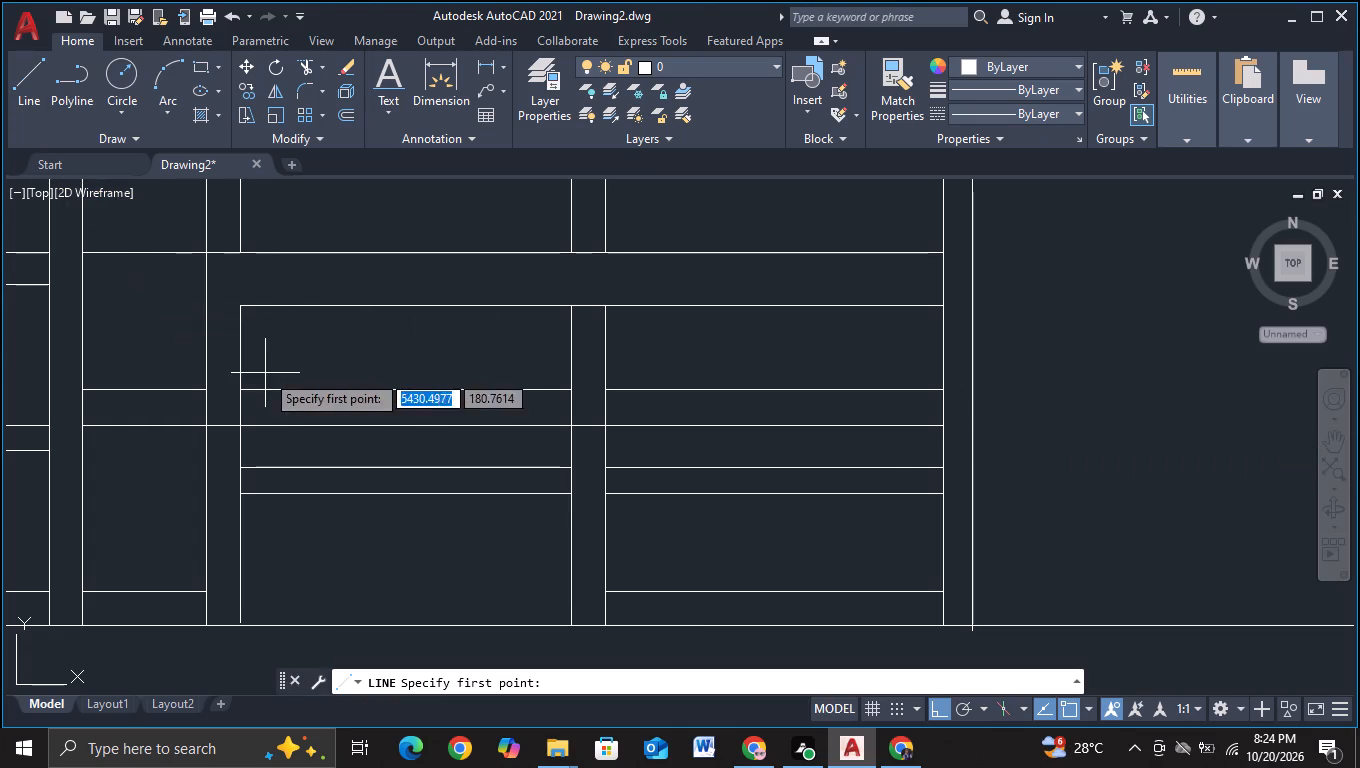
{"action": "left_click", "coordinate": [227, 351]}
{"action": "left_click", "coordinate": [1109, 311]}
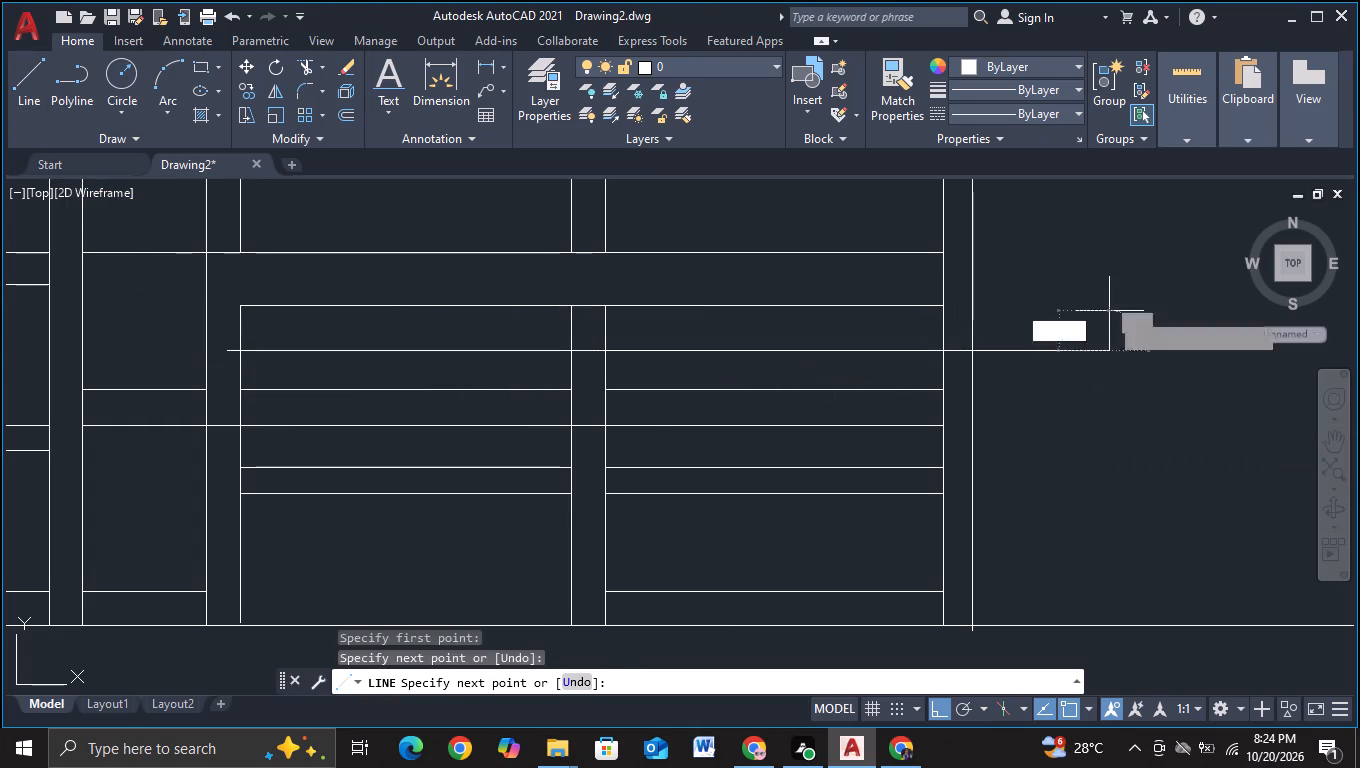
{"action": "key", "text": "Escape"}
Trim the second horizontal line inside the framed block's two columns and beyond the adjoining block's outer edge.
{"action": "left_click", "coordinate": [307, 63]}
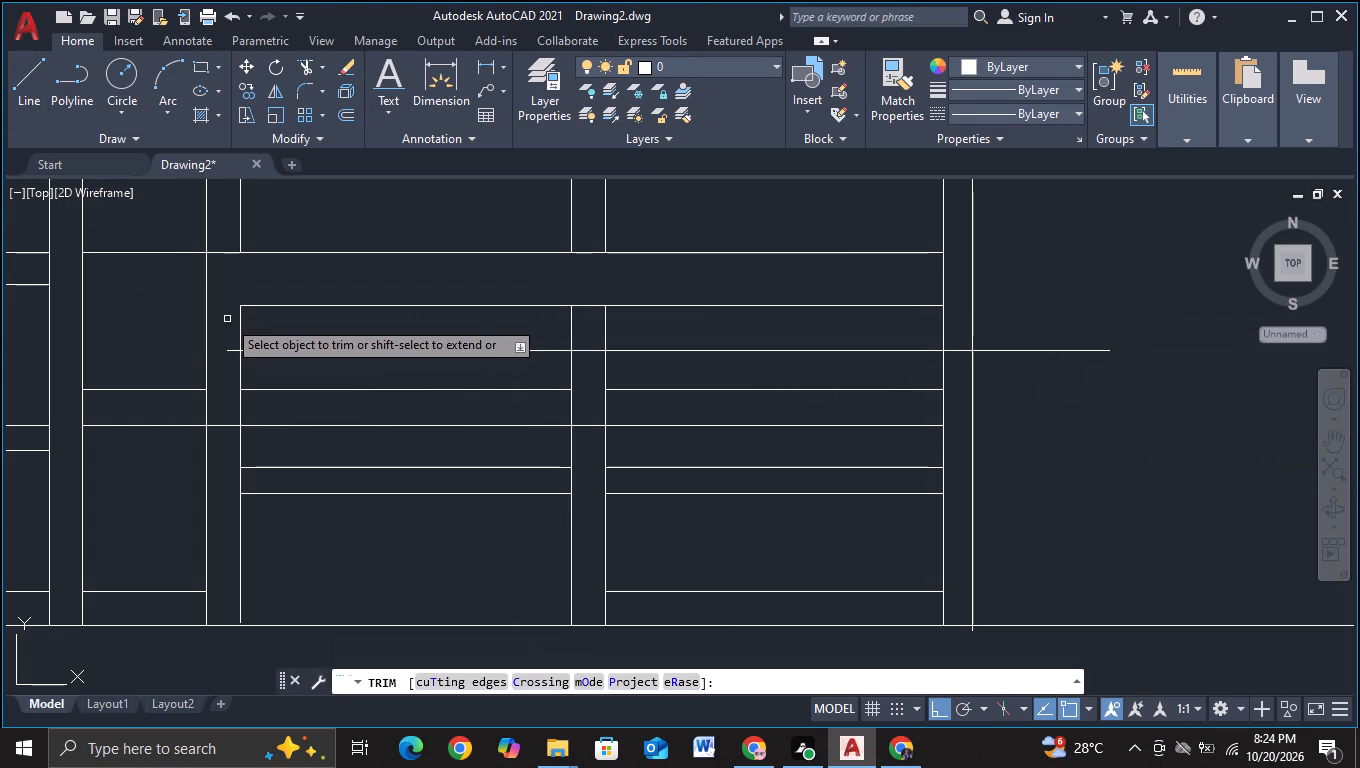
{"action": "left_click", "coordinate": [235, 352]}
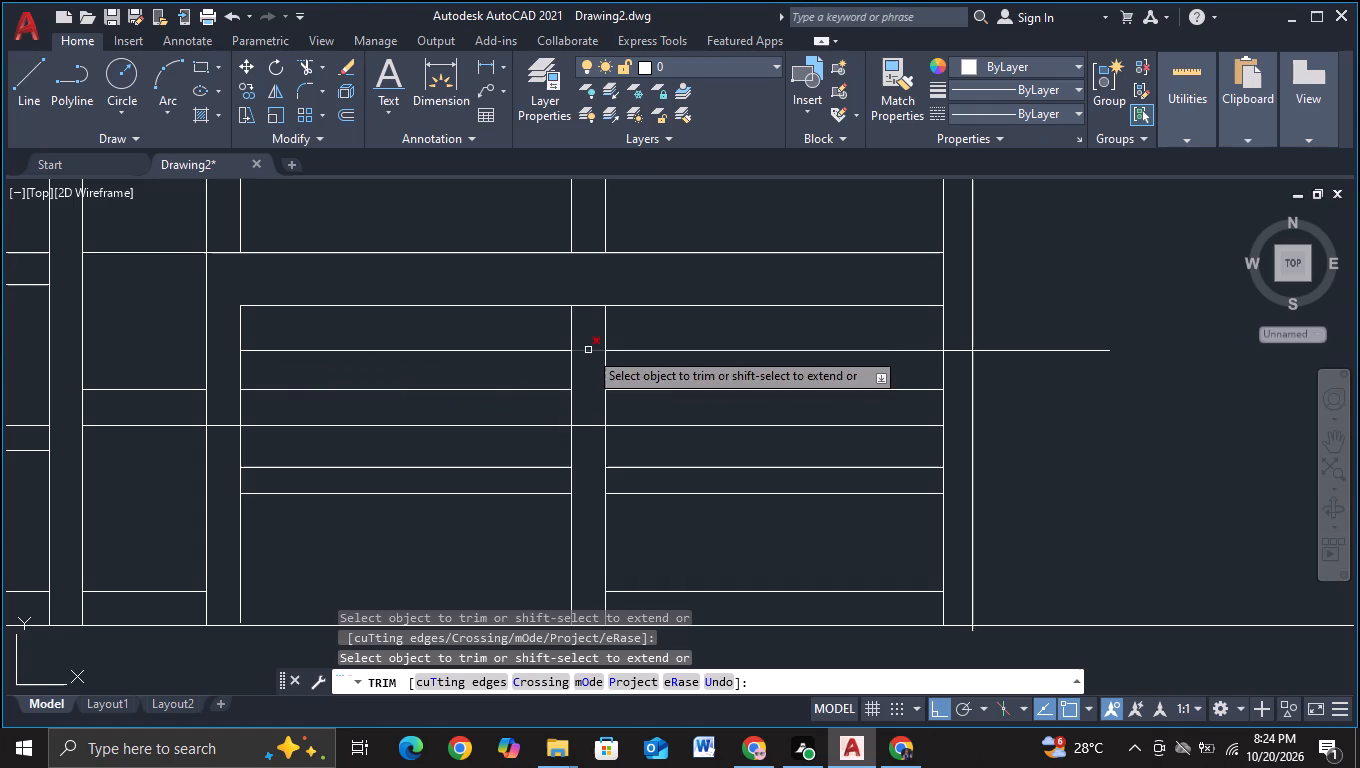
{"action": "left_click", "coordinate": [588, 350]}
{"action": "left_click_drag", "start_coordinate": [951, 343], "coordinate": [961, 382]}
{"action": "left_click_drag", "start_coordinate": [1017, 323], "coordinate": [1018, 323]}
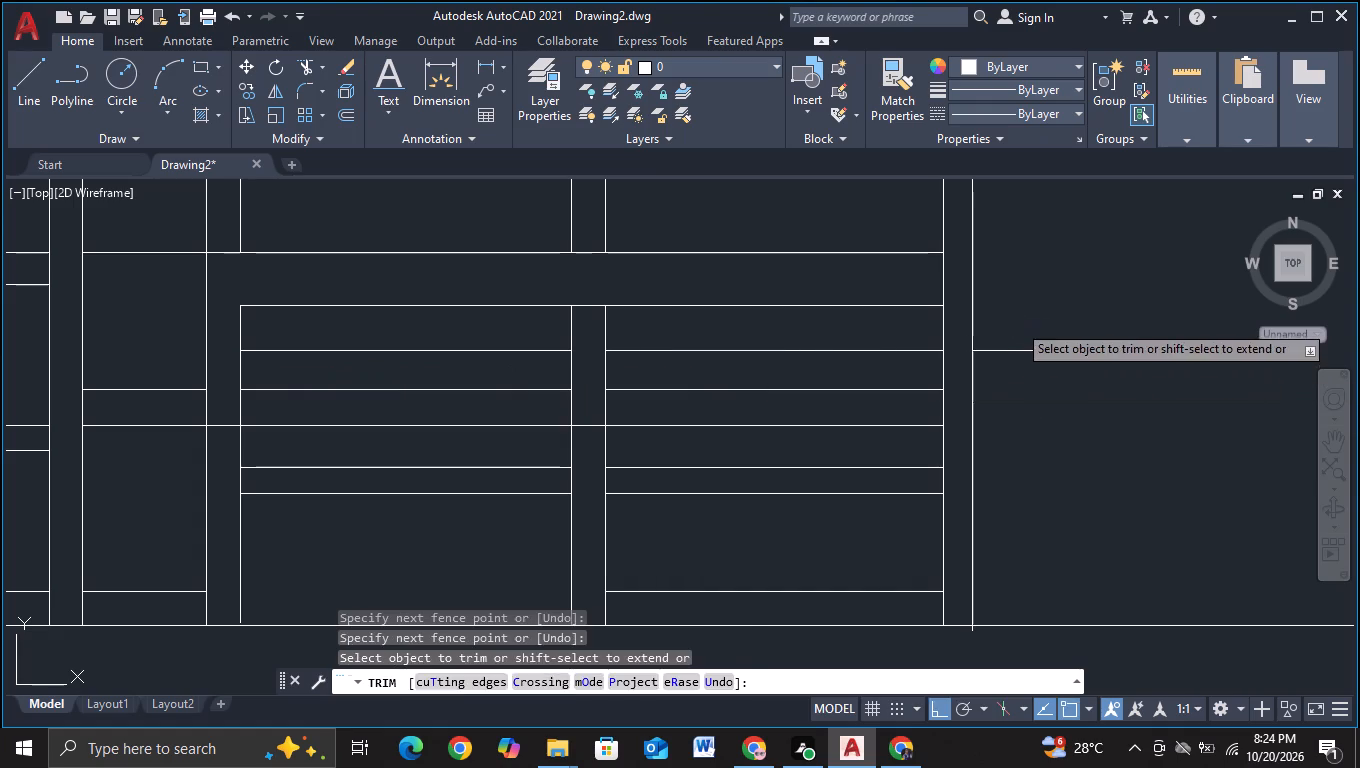
{"action": "left_click_drag", "start_coordinate": [1018, 323], "coordinate": [1045, 405]}
{"action": "key", "text": "Escape"}
Add a short vertical divider near the lower framed bay's left column, trimming its overhanging ends and the second horizontal line left of it.
{"action": "left_click", "coordinate": [33, 99]}
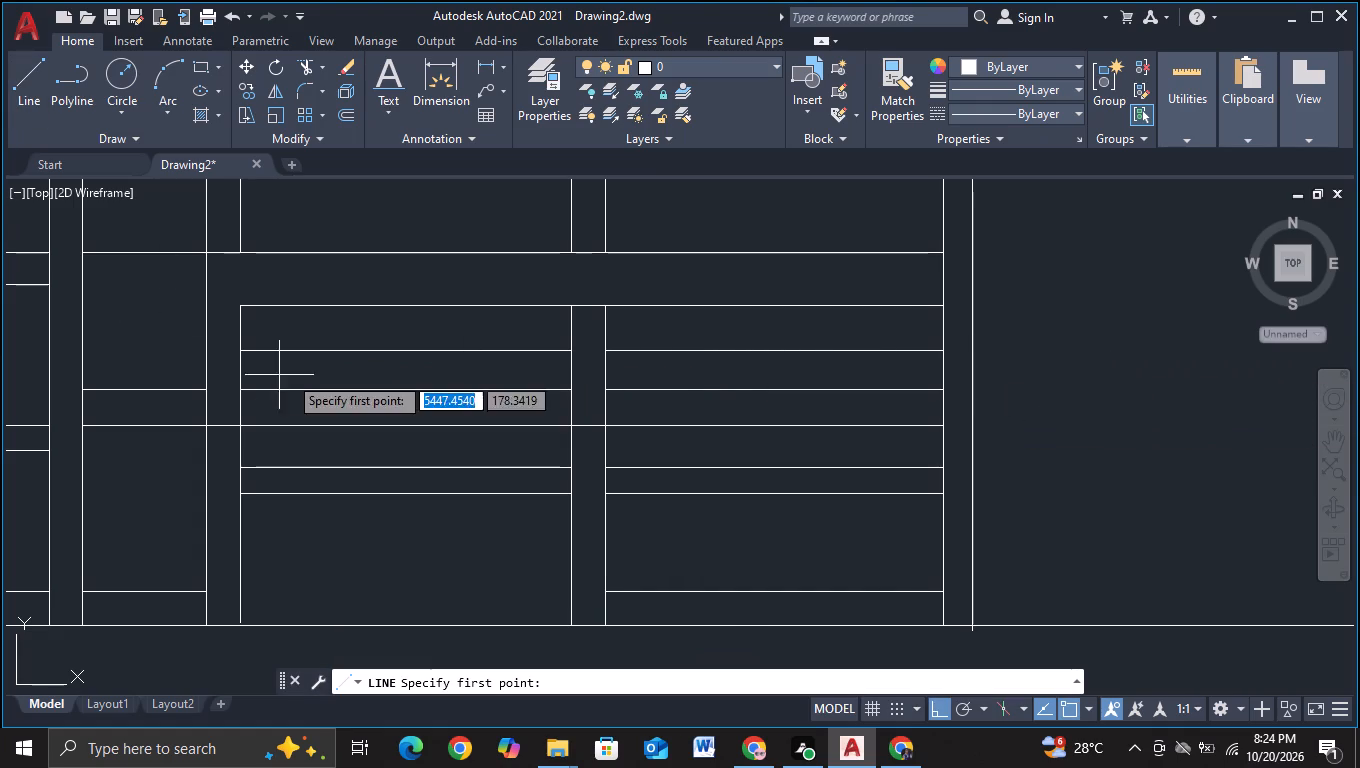
{"action": "left_click", "coordinate": [318, 403]}
{"action": "left_click", "coordinate": [313, 287]}
{"action": "key", "text": "Escape"}
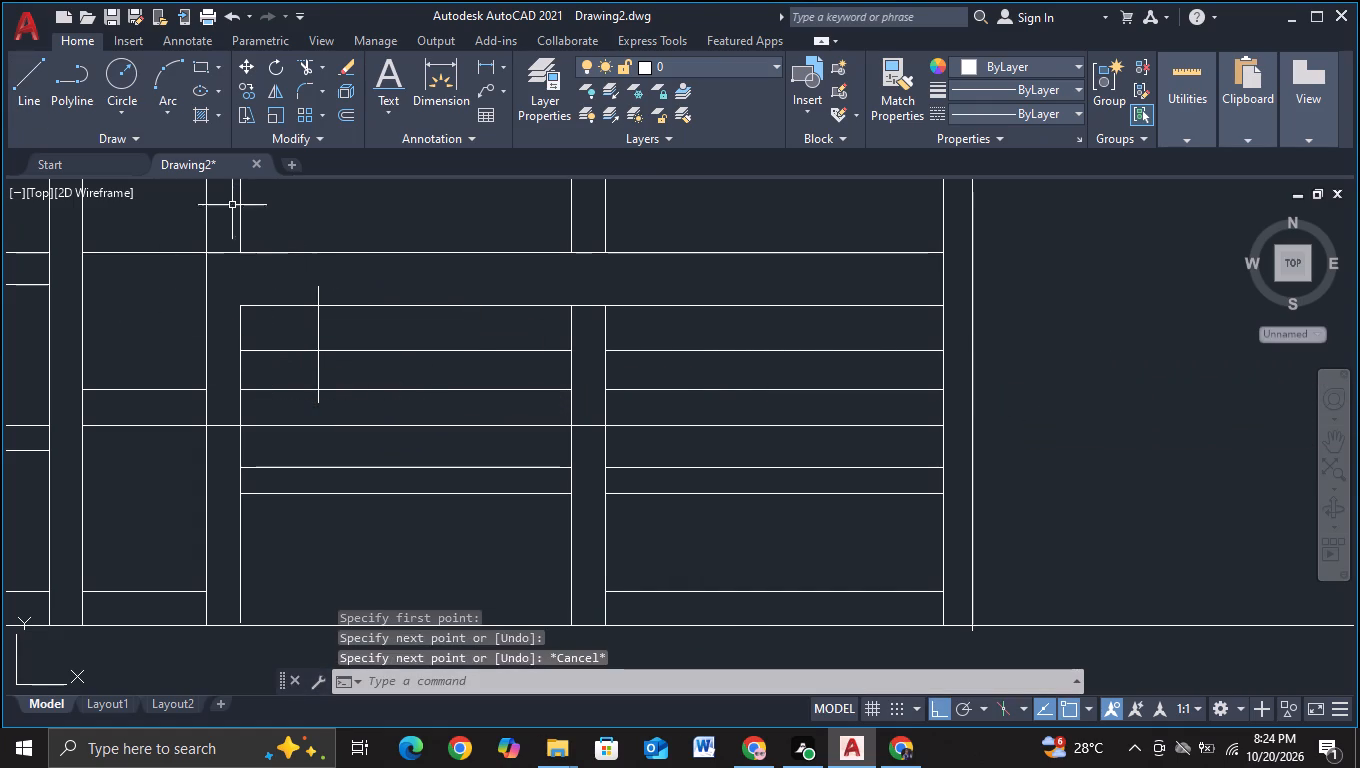
{"action": "left_click", "coordinate": [299, 64]}
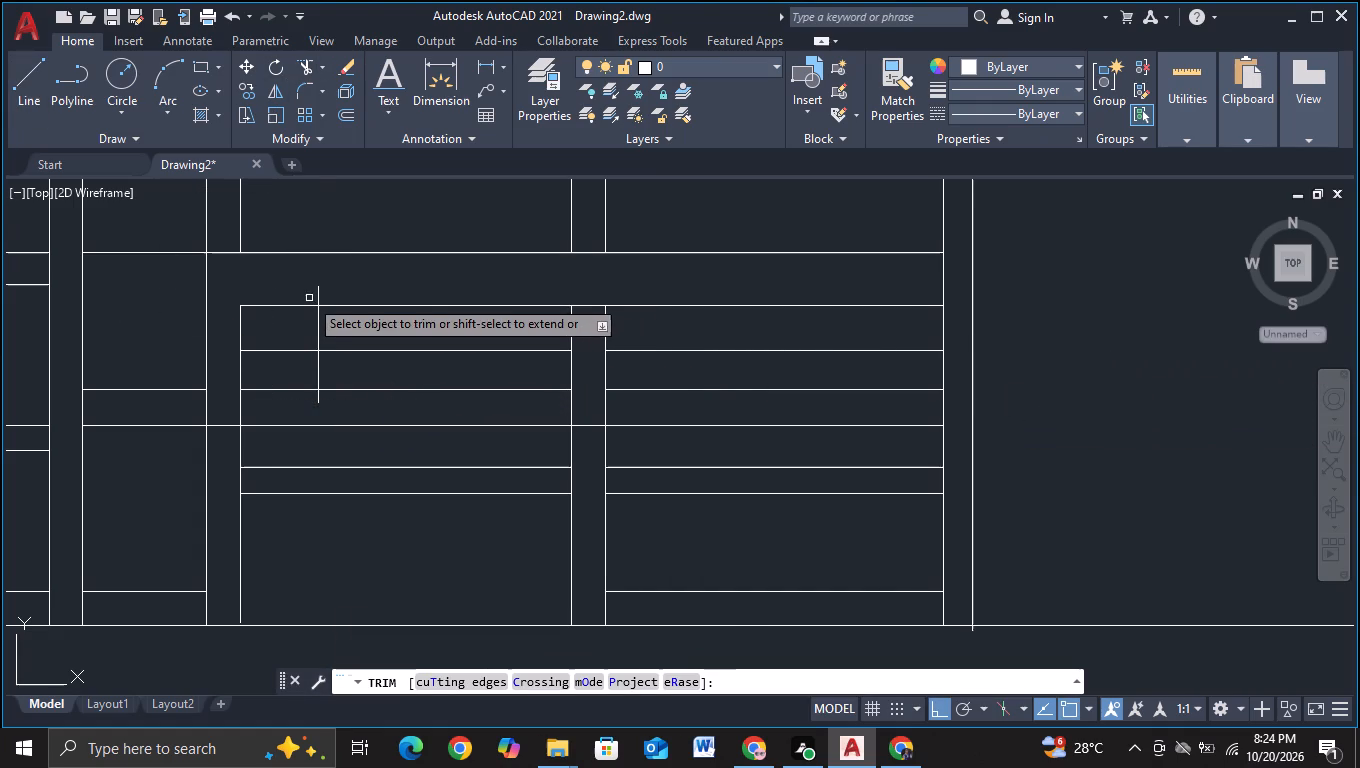
{"action": "left_click", "coordinate": [319, 296]}
{"action": "left_click", "coordinate": [316, 398]}
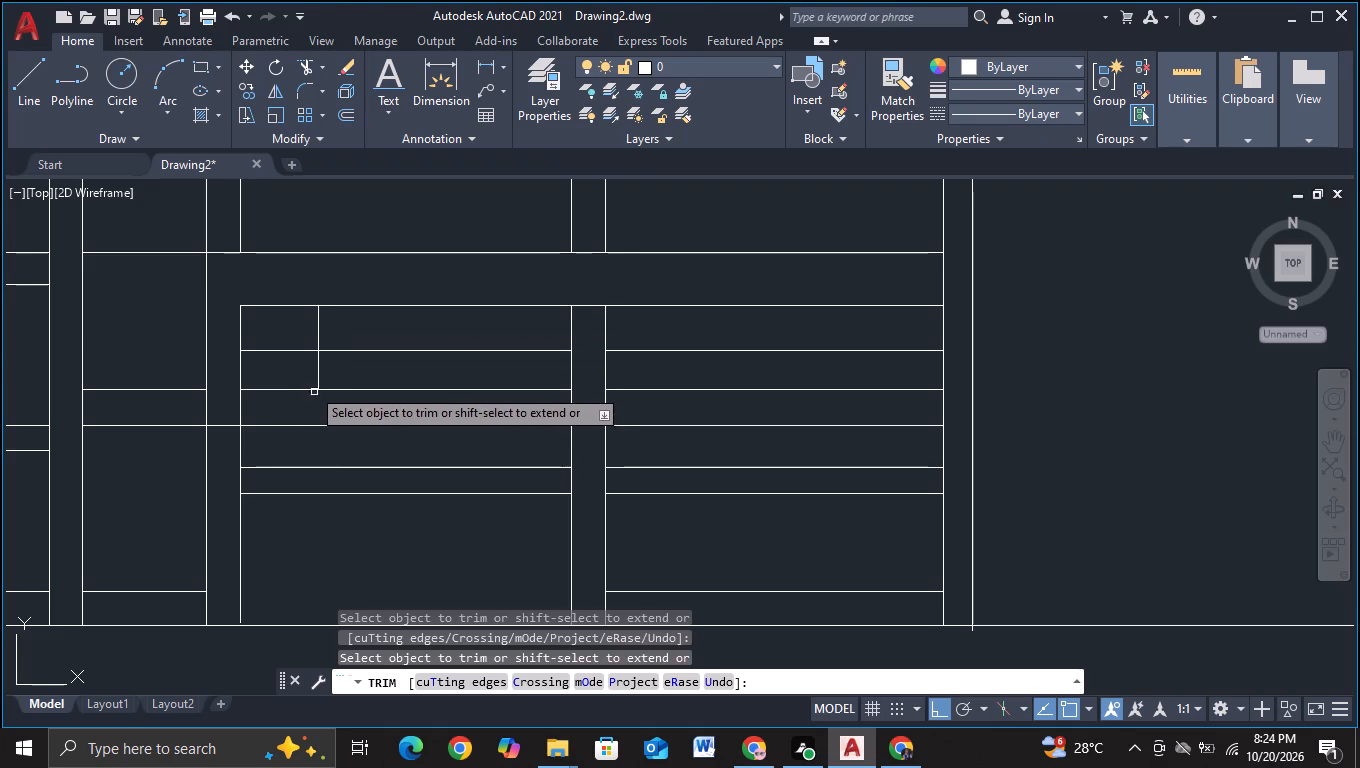
{"action": "left_click_drag", "start_coordinate": [290, 334], "coordinate": [286, 384]}
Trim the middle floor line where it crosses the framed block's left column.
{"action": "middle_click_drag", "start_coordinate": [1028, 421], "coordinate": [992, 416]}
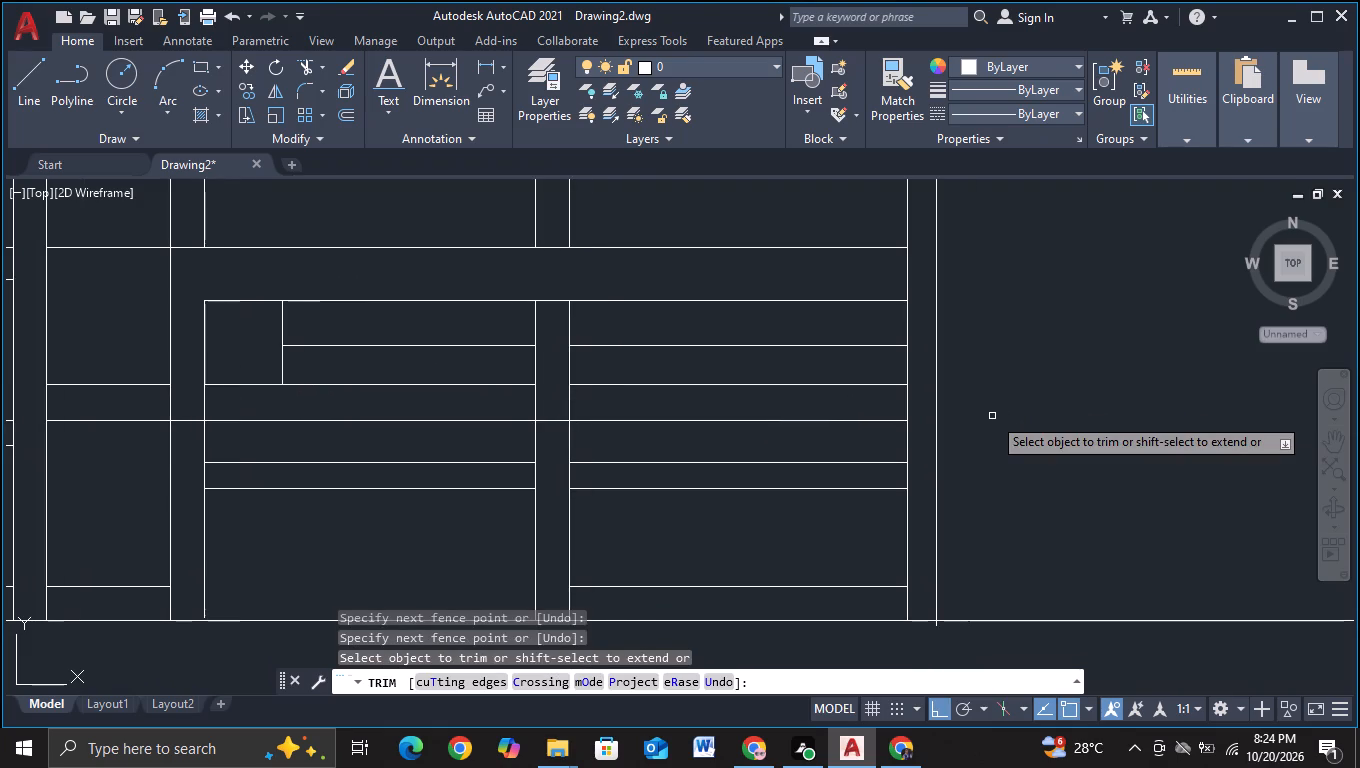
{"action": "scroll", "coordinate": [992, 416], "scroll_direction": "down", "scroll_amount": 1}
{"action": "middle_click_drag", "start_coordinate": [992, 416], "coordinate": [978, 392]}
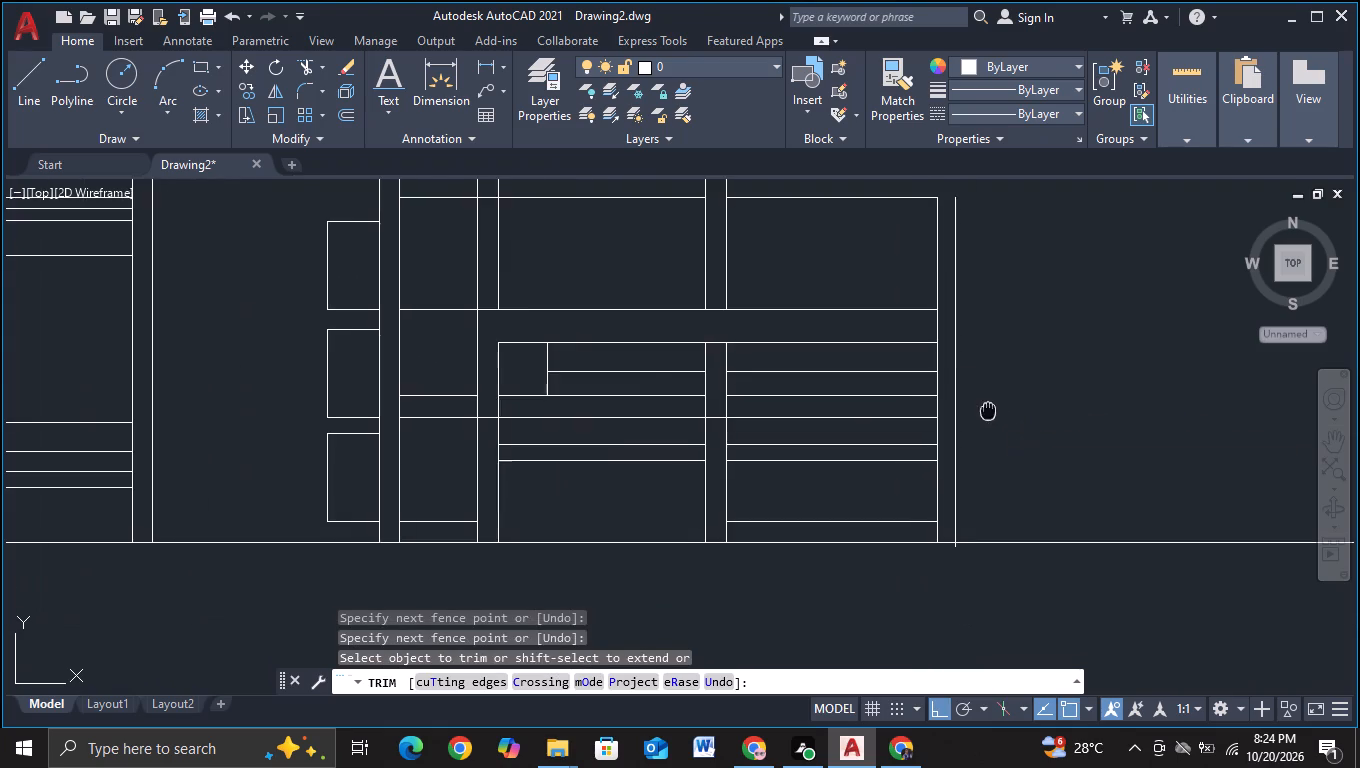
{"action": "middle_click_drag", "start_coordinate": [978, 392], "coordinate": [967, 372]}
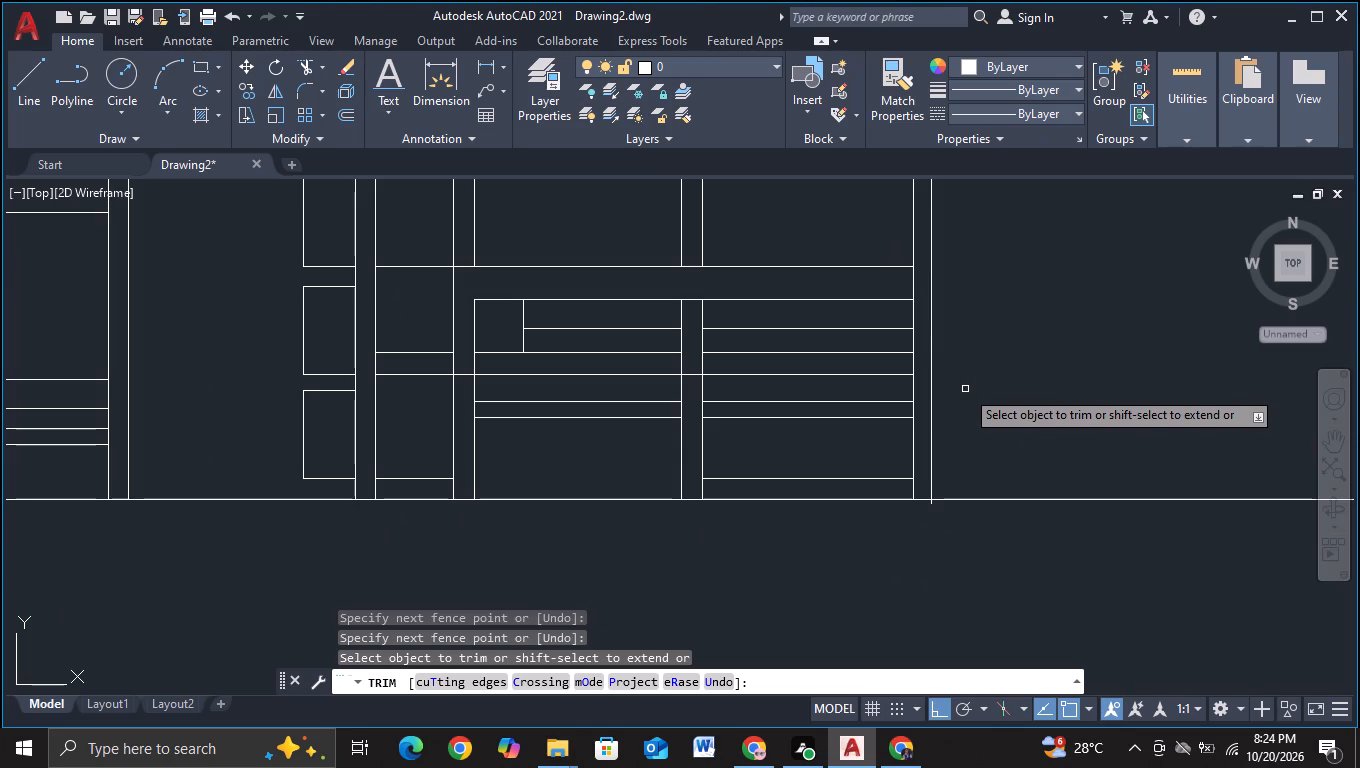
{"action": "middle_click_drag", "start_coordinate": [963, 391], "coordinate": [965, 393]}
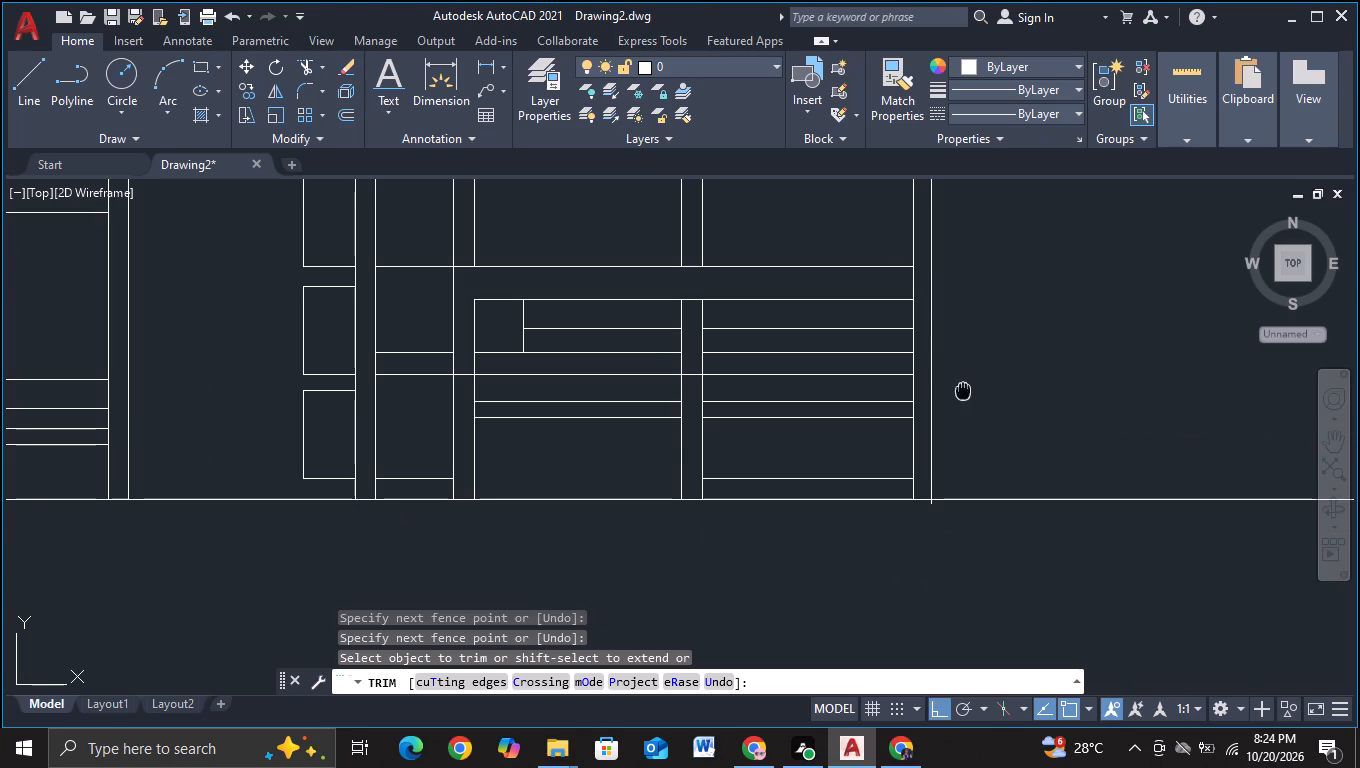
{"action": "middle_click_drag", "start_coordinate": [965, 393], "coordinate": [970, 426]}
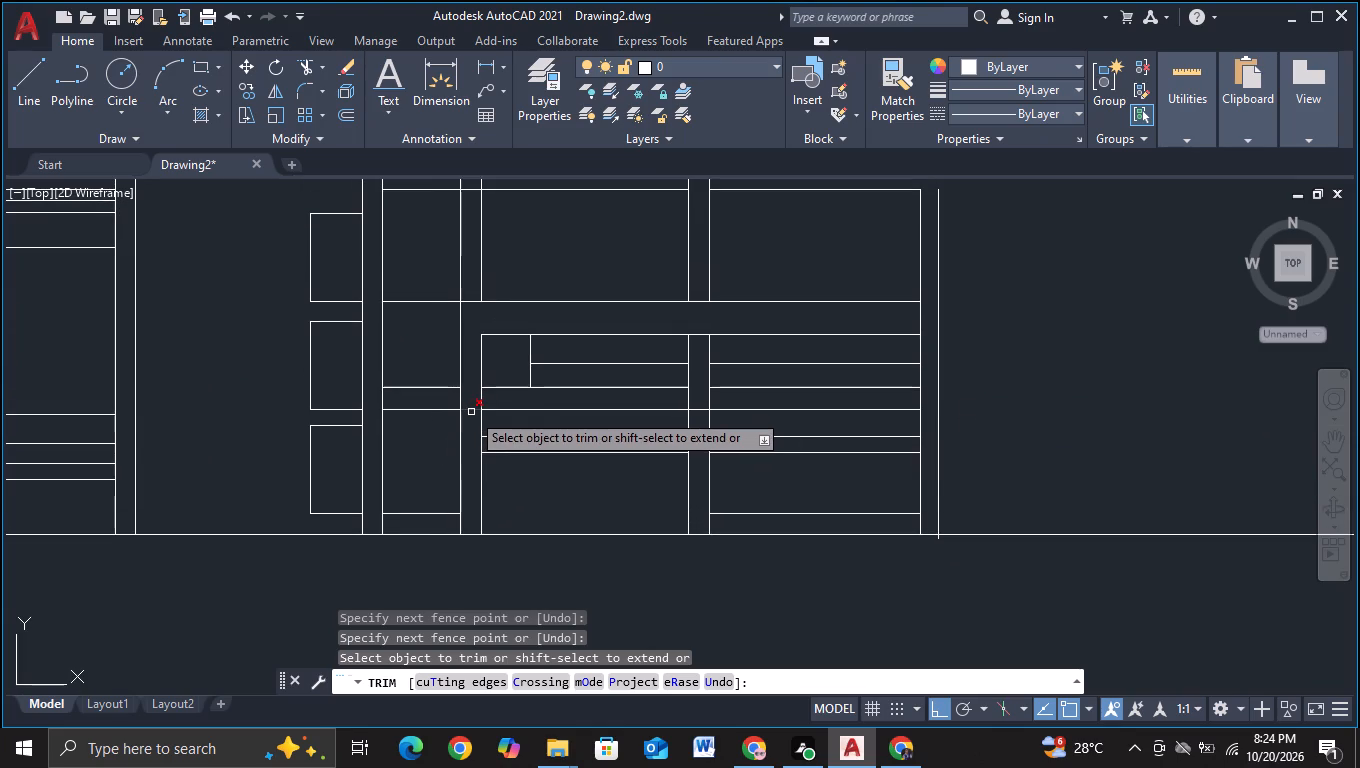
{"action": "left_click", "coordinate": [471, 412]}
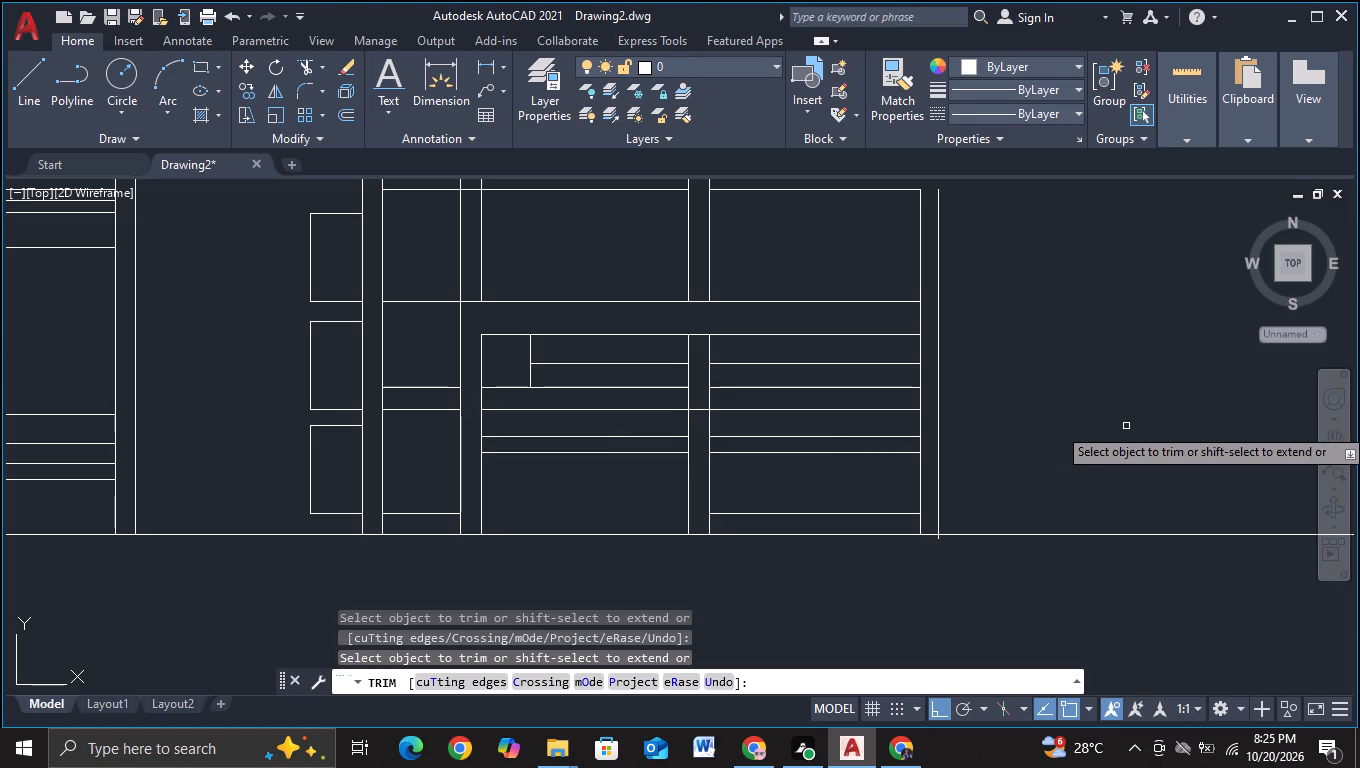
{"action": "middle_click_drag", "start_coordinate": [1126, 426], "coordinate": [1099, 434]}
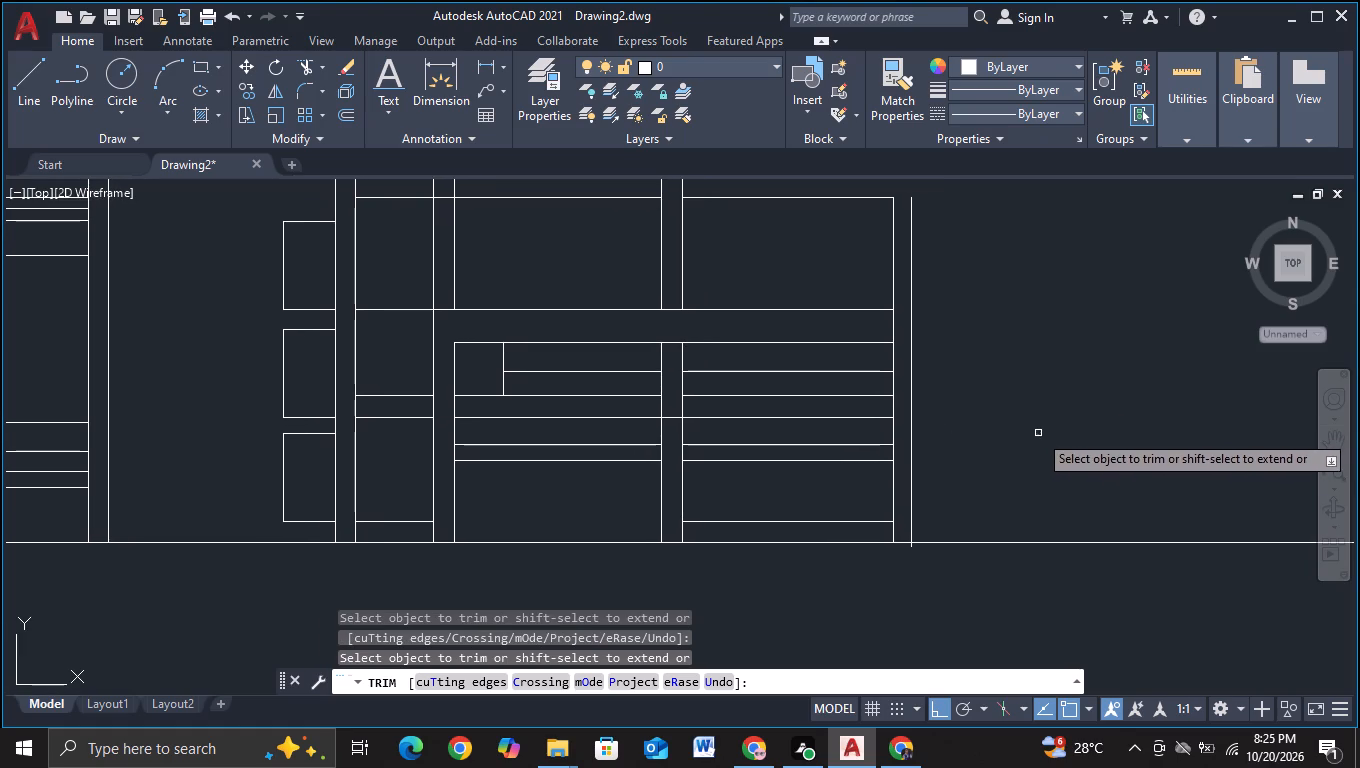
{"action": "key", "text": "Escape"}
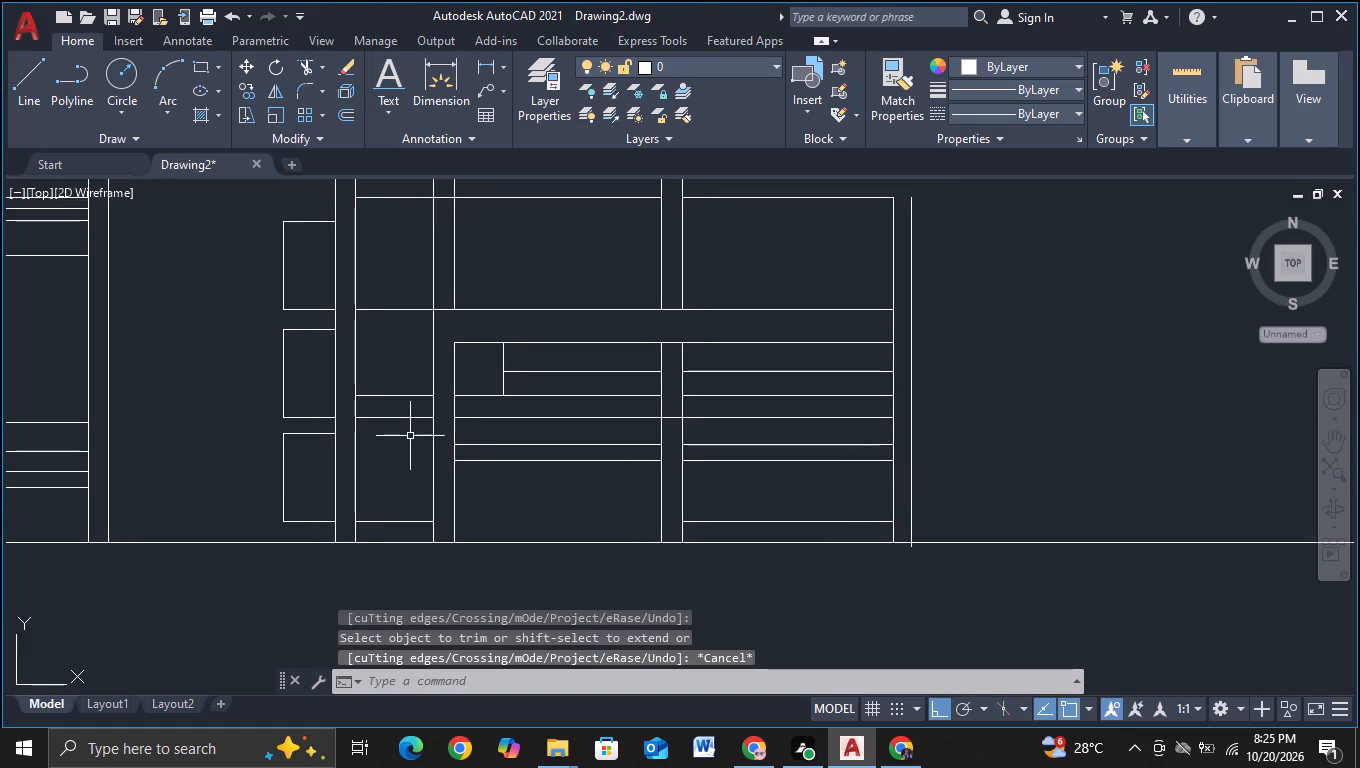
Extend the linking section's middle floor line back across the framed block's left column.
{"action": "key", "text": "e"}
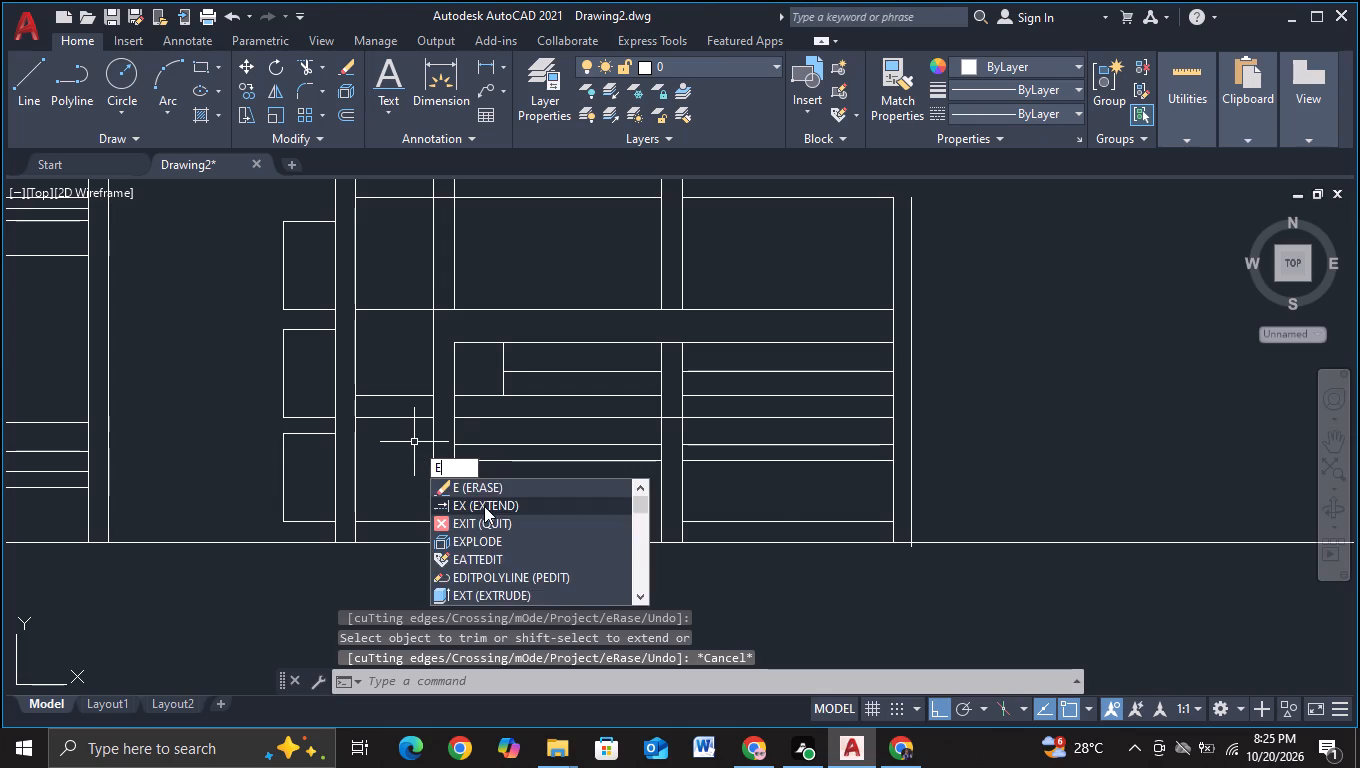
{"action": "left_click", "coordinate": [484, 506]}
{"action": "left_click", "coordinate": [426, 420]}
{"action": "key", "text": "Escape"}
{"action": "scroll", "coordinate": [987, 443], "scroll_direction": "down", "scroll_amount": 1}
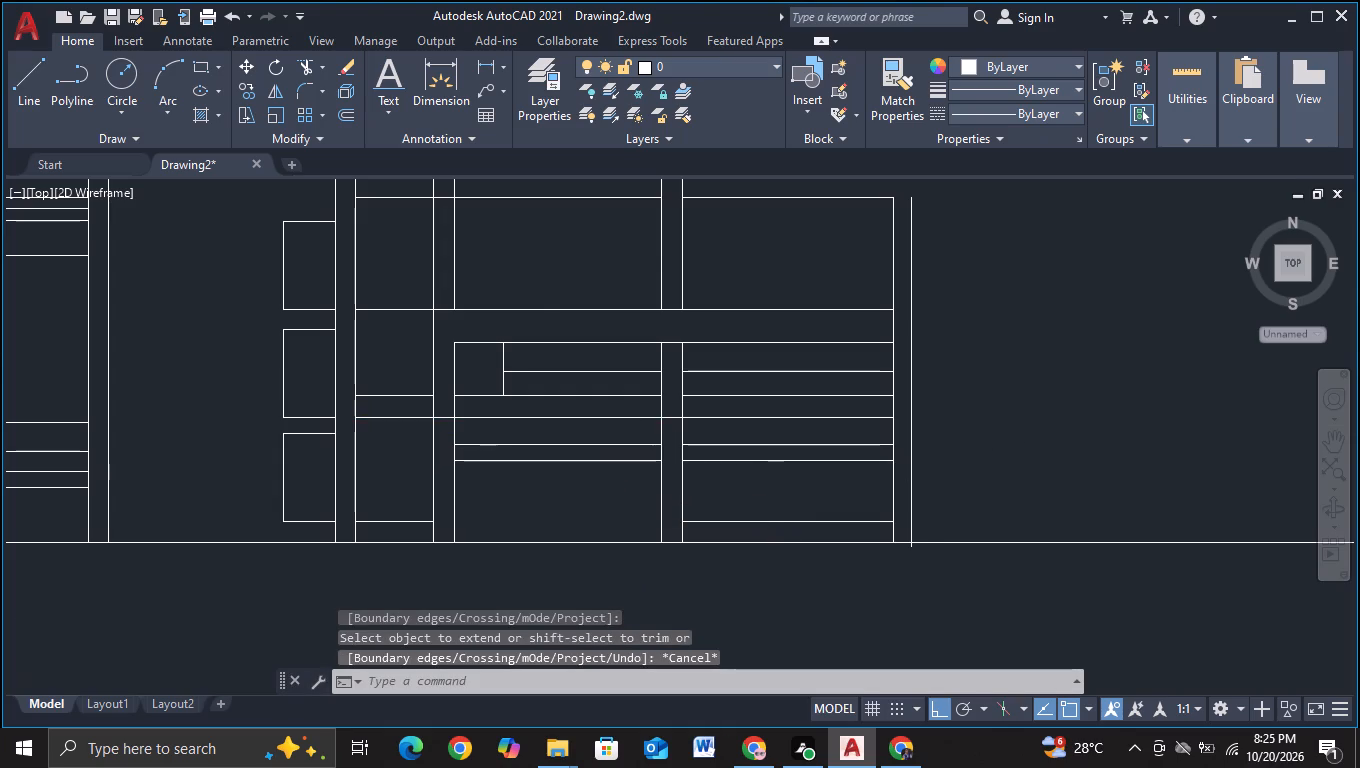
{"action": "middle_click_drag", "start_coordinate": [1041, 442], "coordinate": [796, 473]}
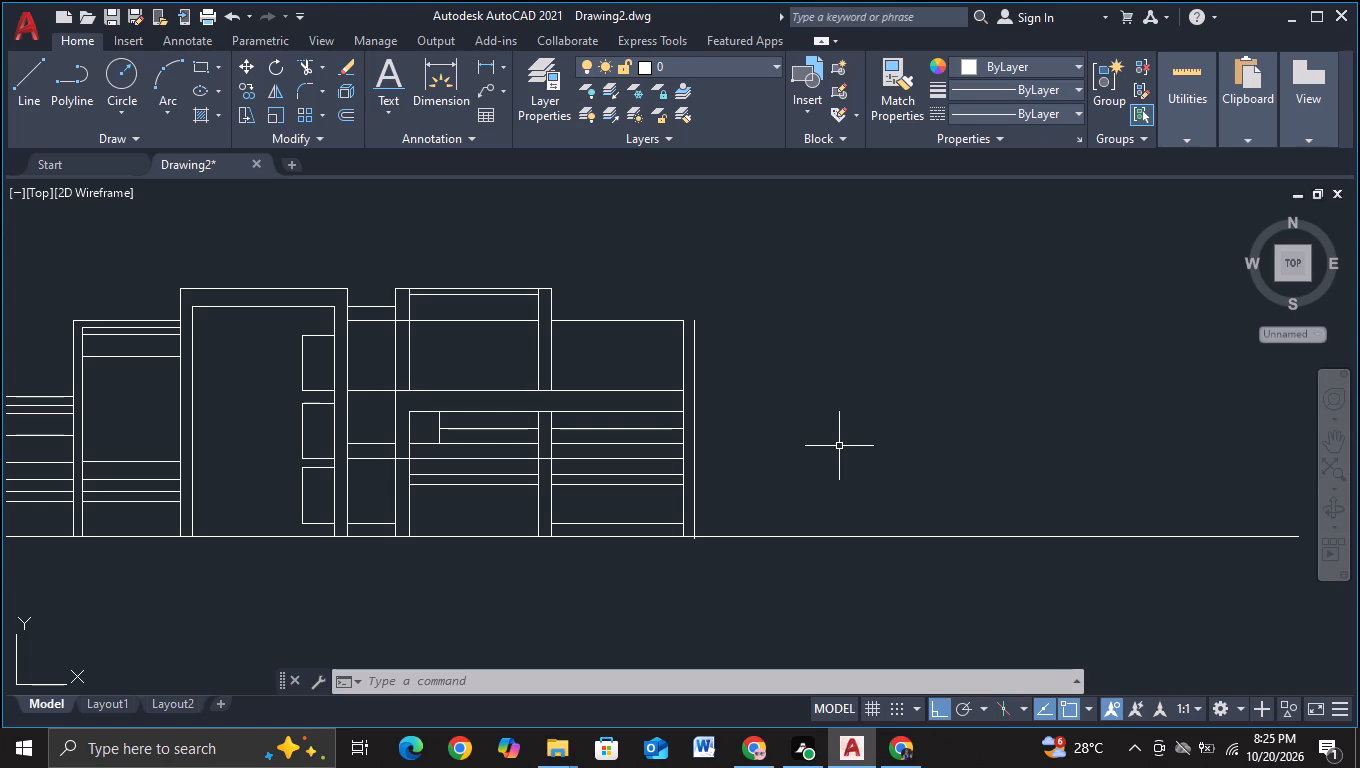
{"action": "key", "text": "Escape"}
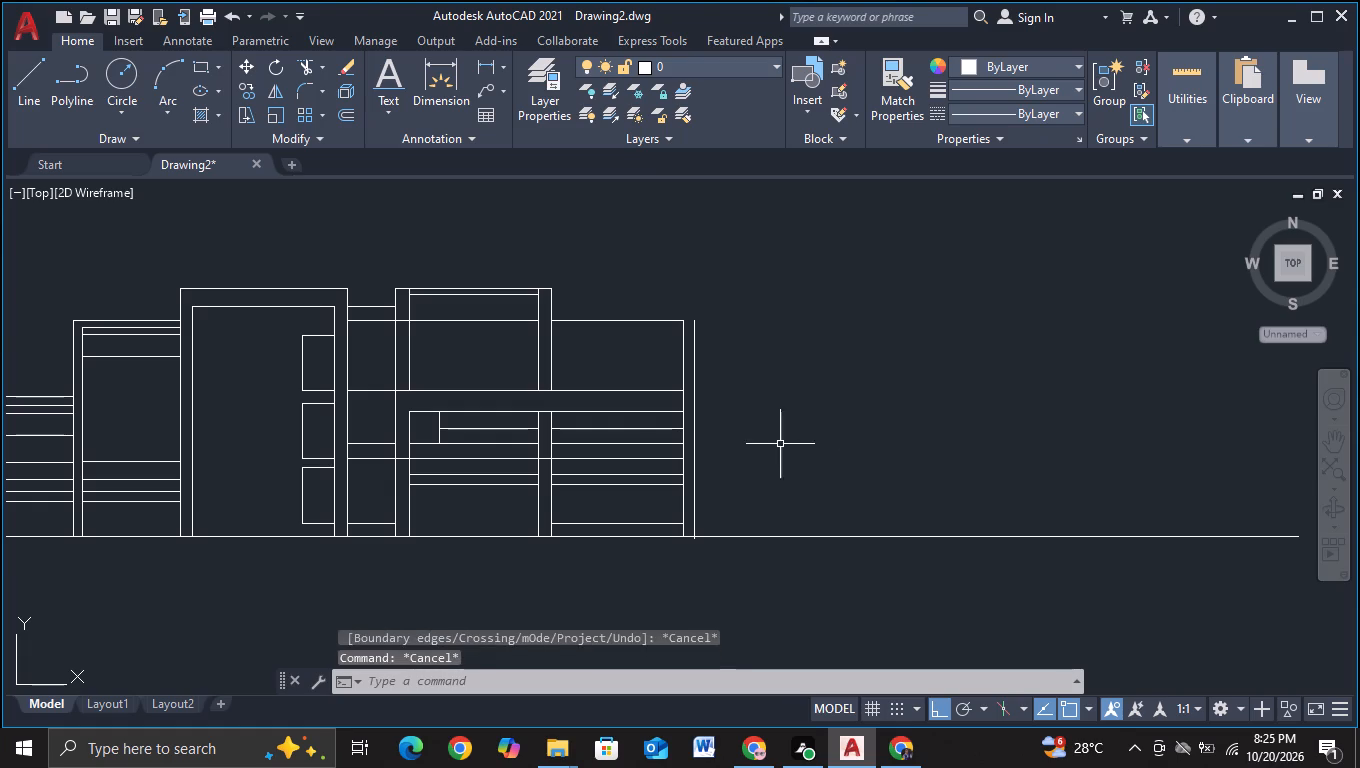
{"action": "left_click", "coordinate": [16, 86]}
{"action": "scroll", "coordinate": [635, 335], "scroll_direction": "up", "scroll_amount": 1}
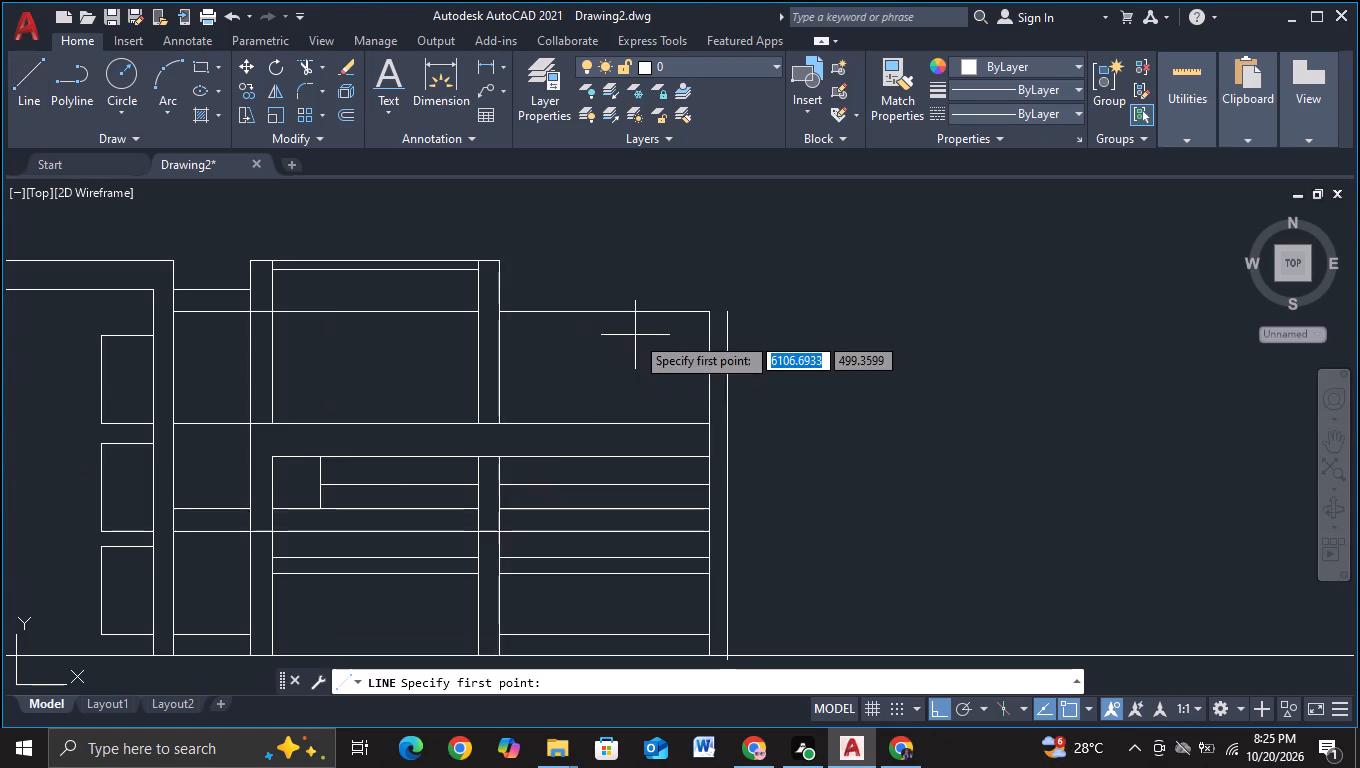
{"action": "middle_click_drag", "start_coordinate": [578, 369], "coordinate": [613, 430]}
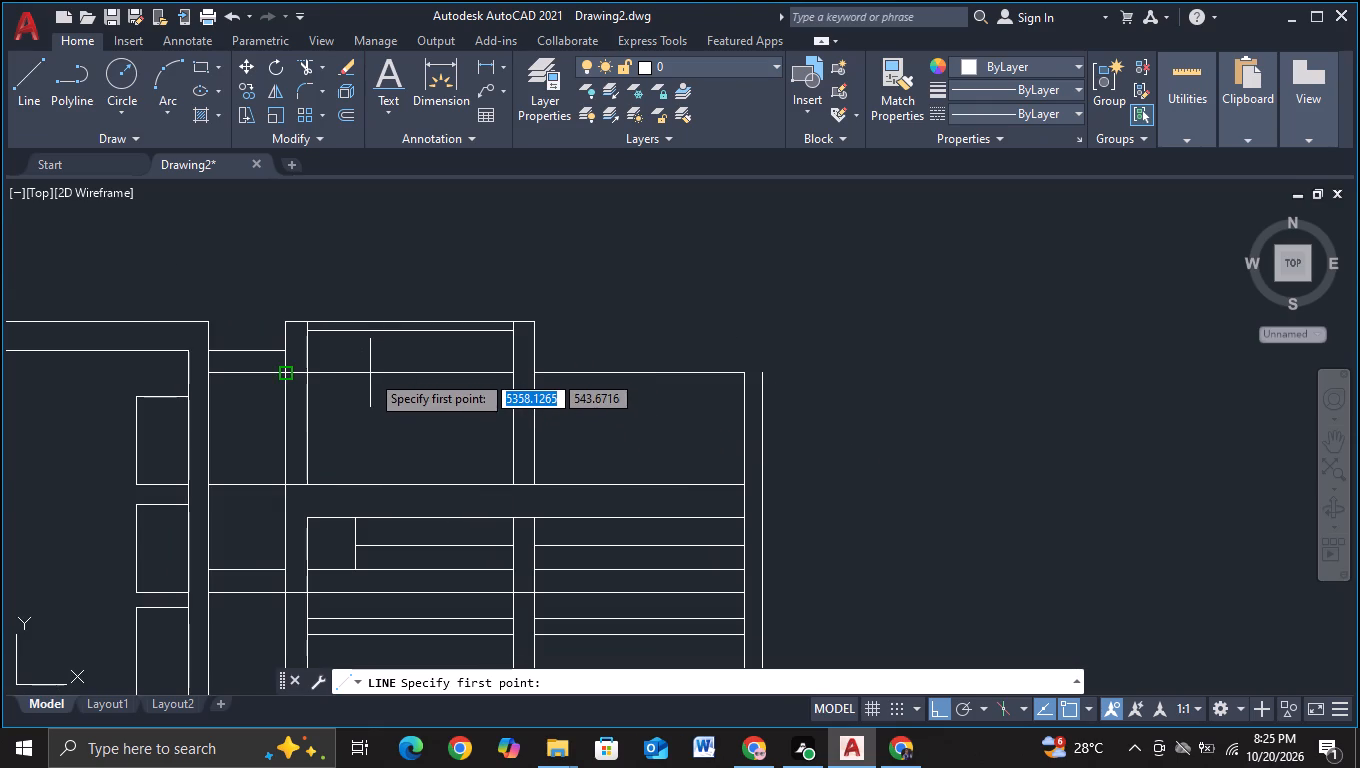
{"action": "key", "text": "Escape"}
Copy the top lines of the framed block's middle section and adjoining block straight down by about 44 units.
{"action": "left_click", "coordinate": [370, 374]}
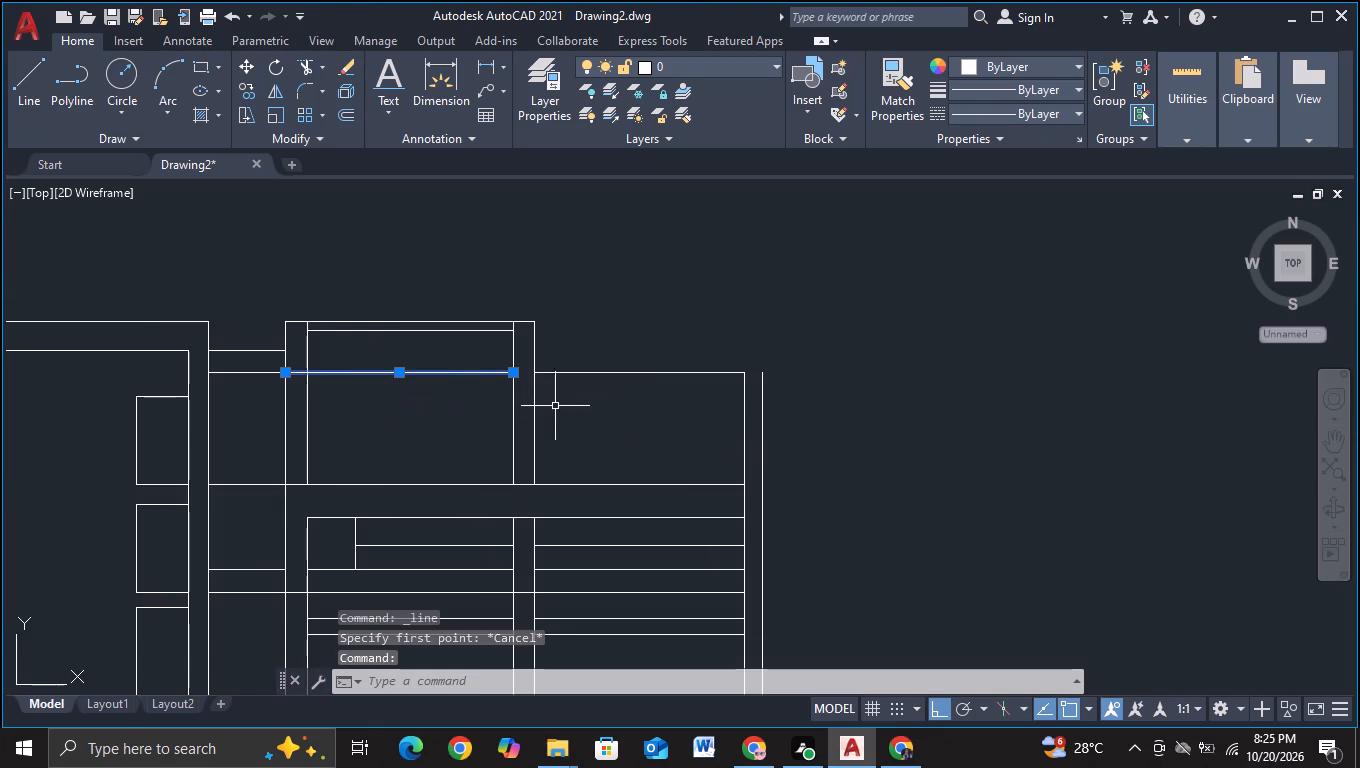
{"action": "left_click", "coordinate": [578, 371]}
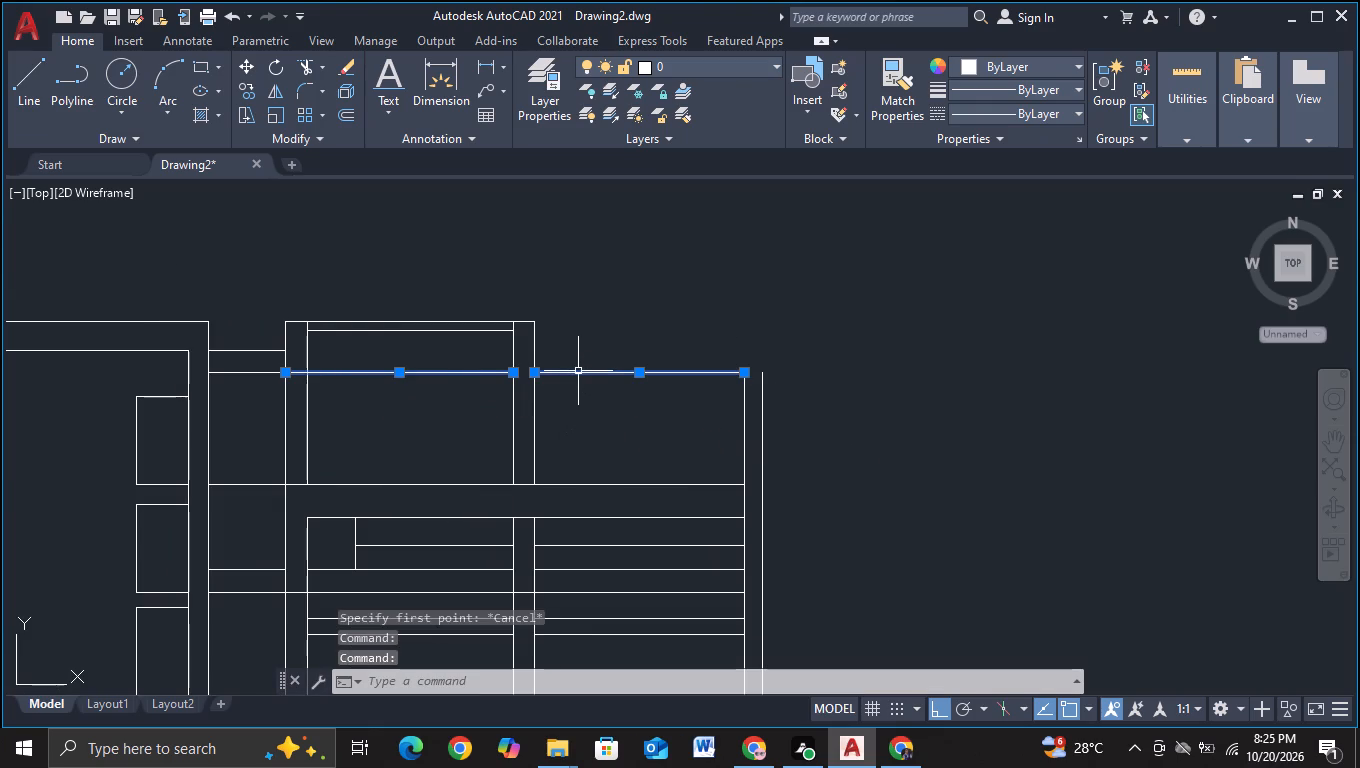
{"action": "key", "text": "c"}
{"action": "left_click", "coordinate": [652, 438]}
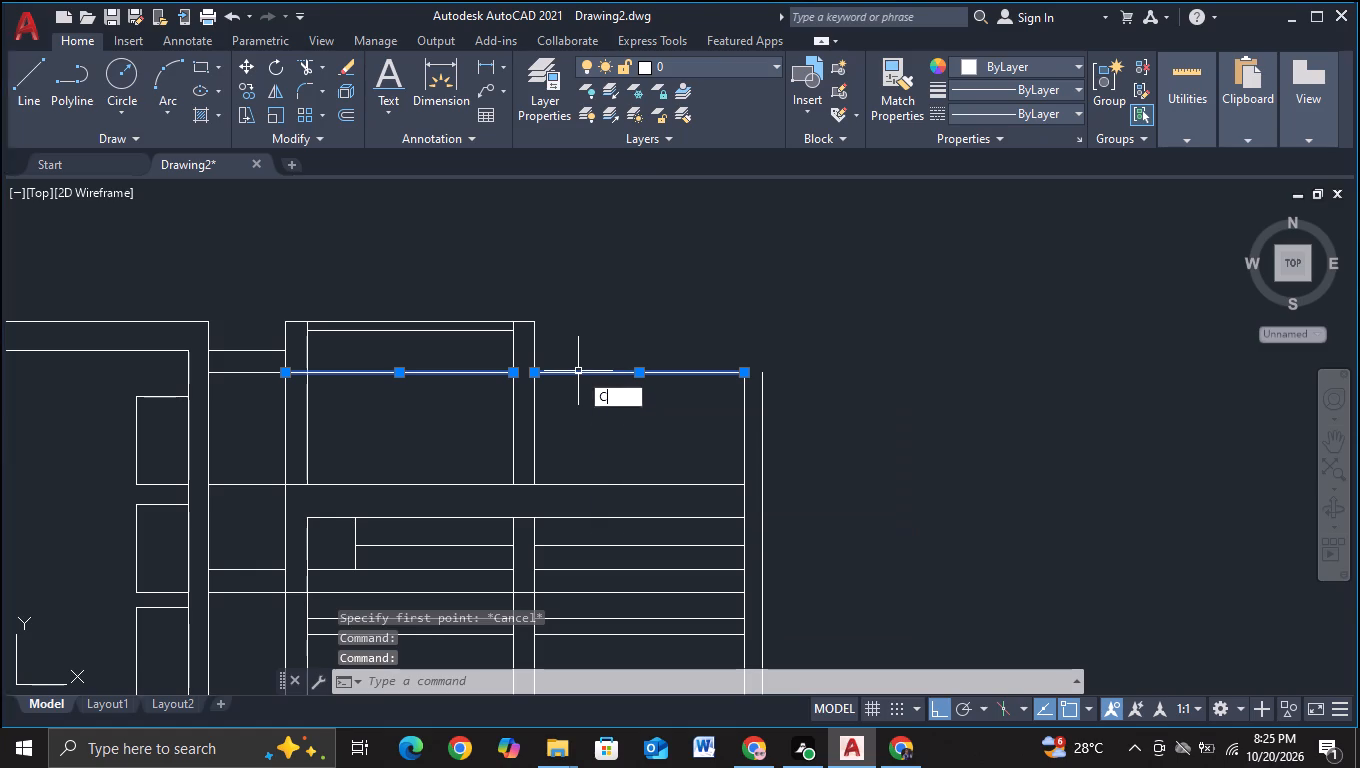
{"action": "left_click", "coordinate": [609, 376]}
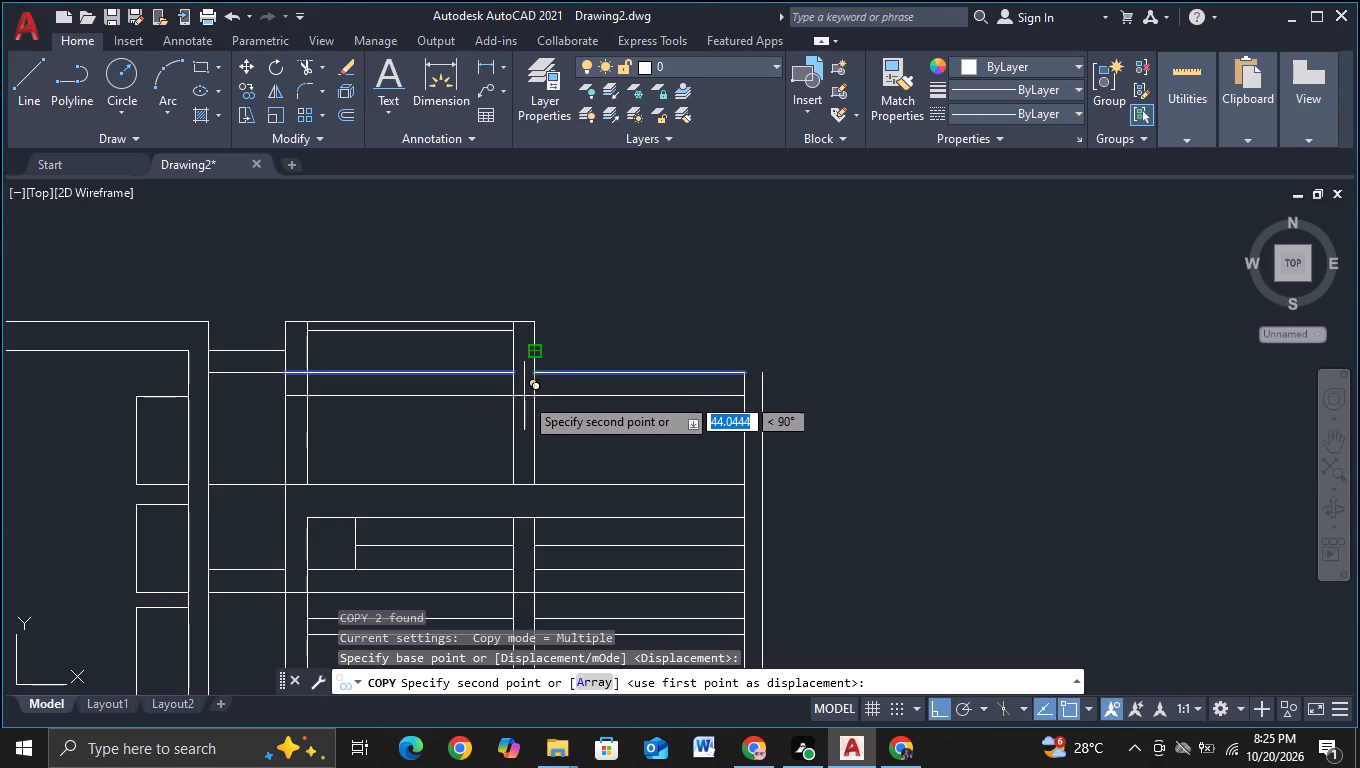
{"action": "key", "text": "F3"}
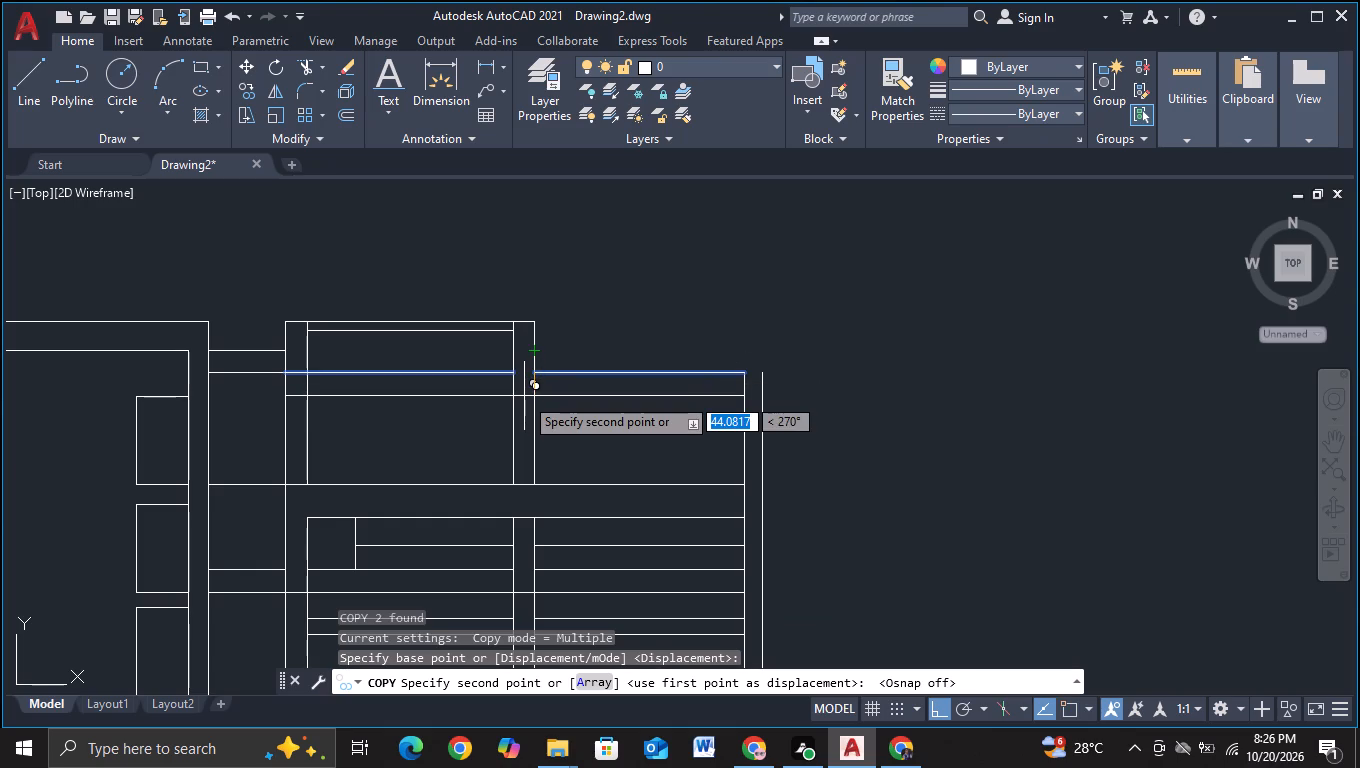
{"action": "left_click", "coordinate": [524, 396]}
{"action": "key", "text": "Escape"}
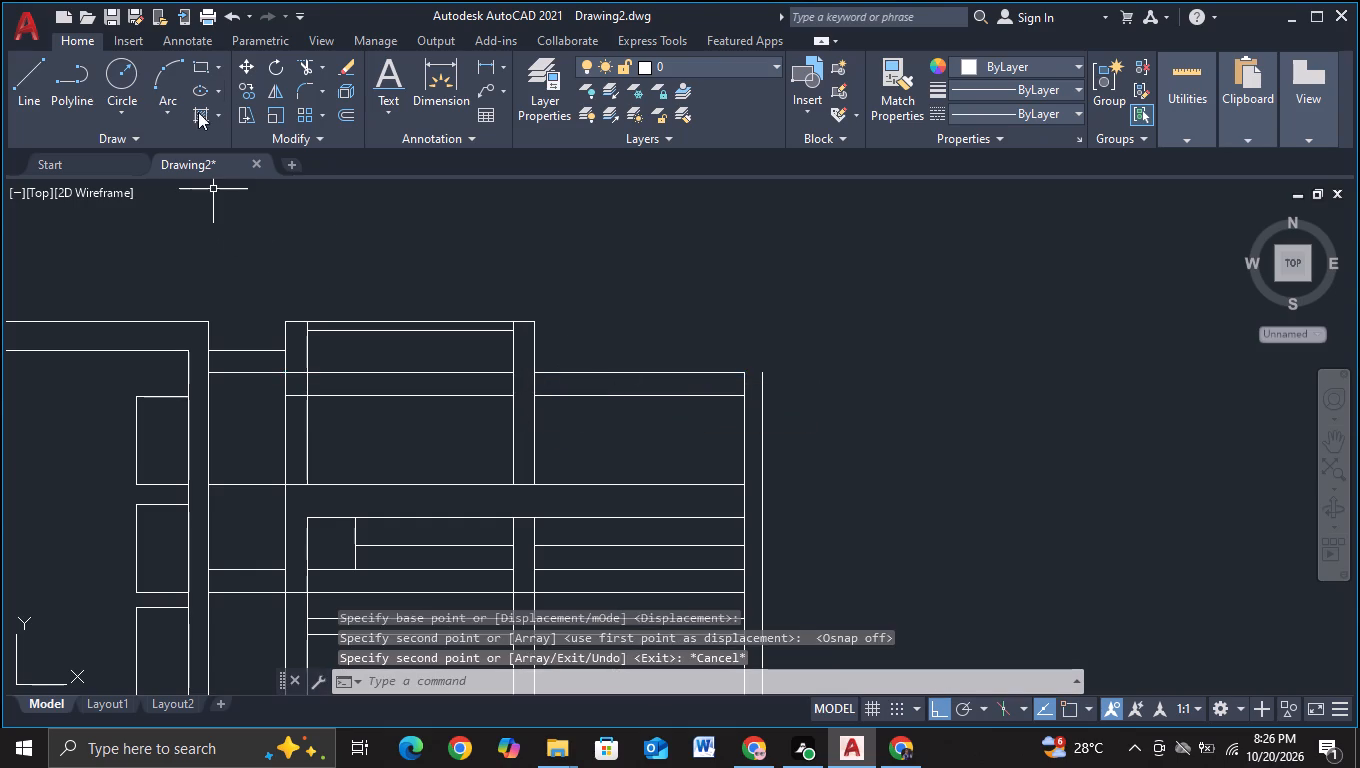
Trim the copied line inside the framed block's left column and both columns' vertical edges crossing the new top band.
{"action": "left_click", "coordinate": [301, 71]}
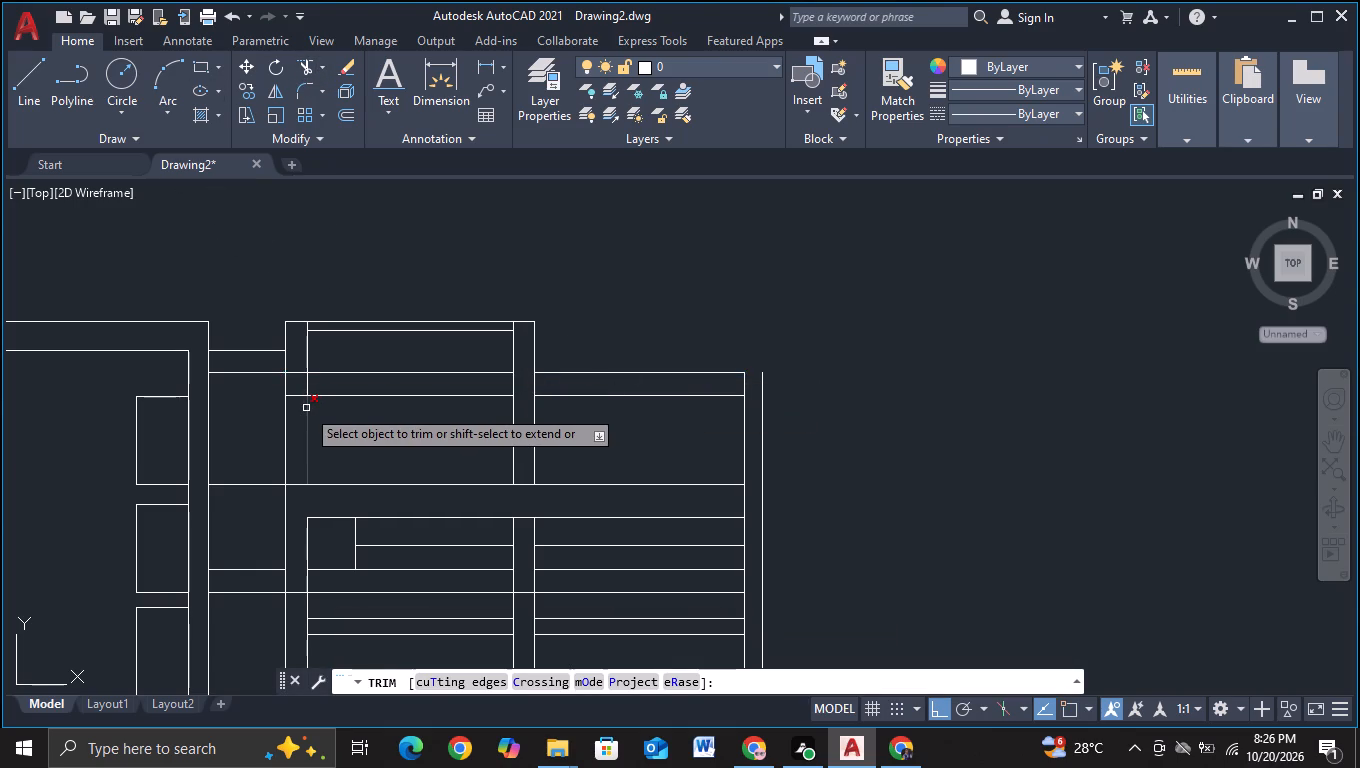
{"action": "left_click", "coordinate": [295, 394]}
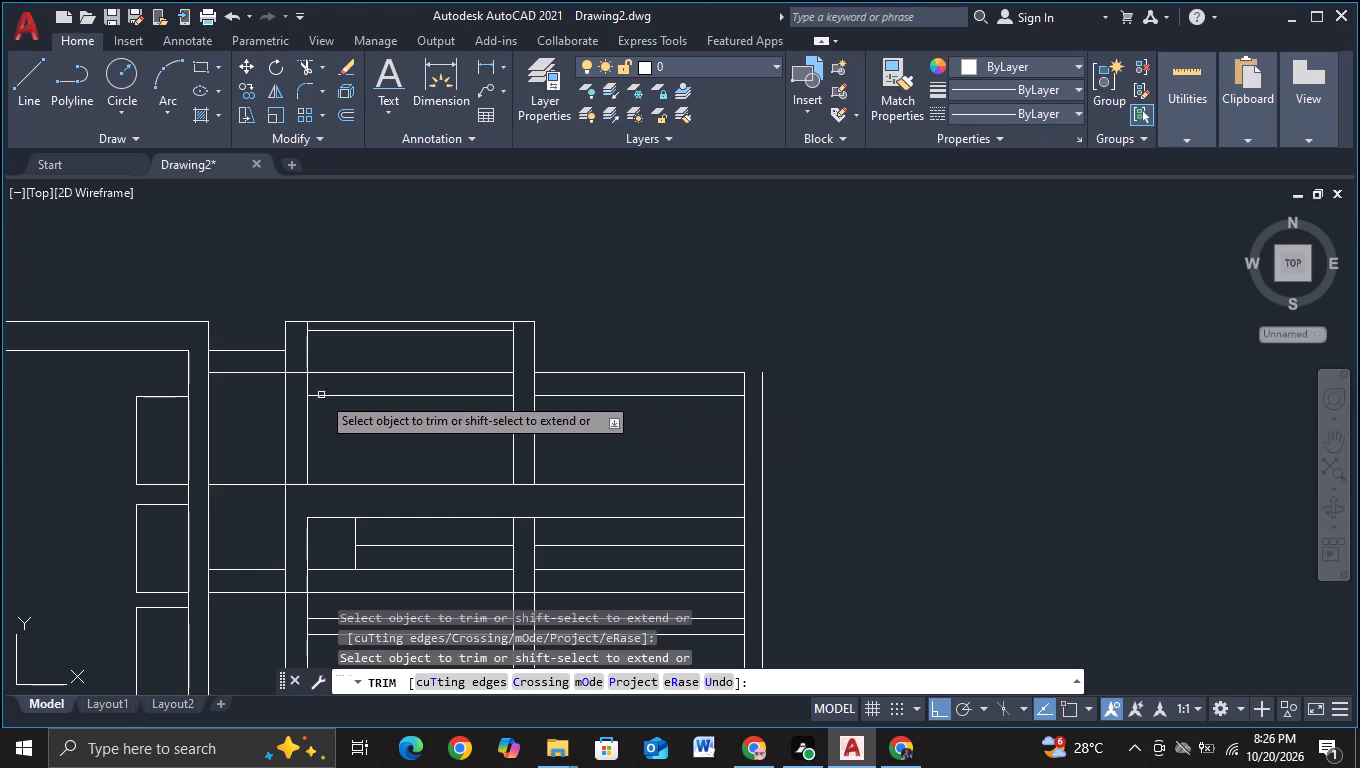
{"action": "left_click", "coordinate": [306, 388]}
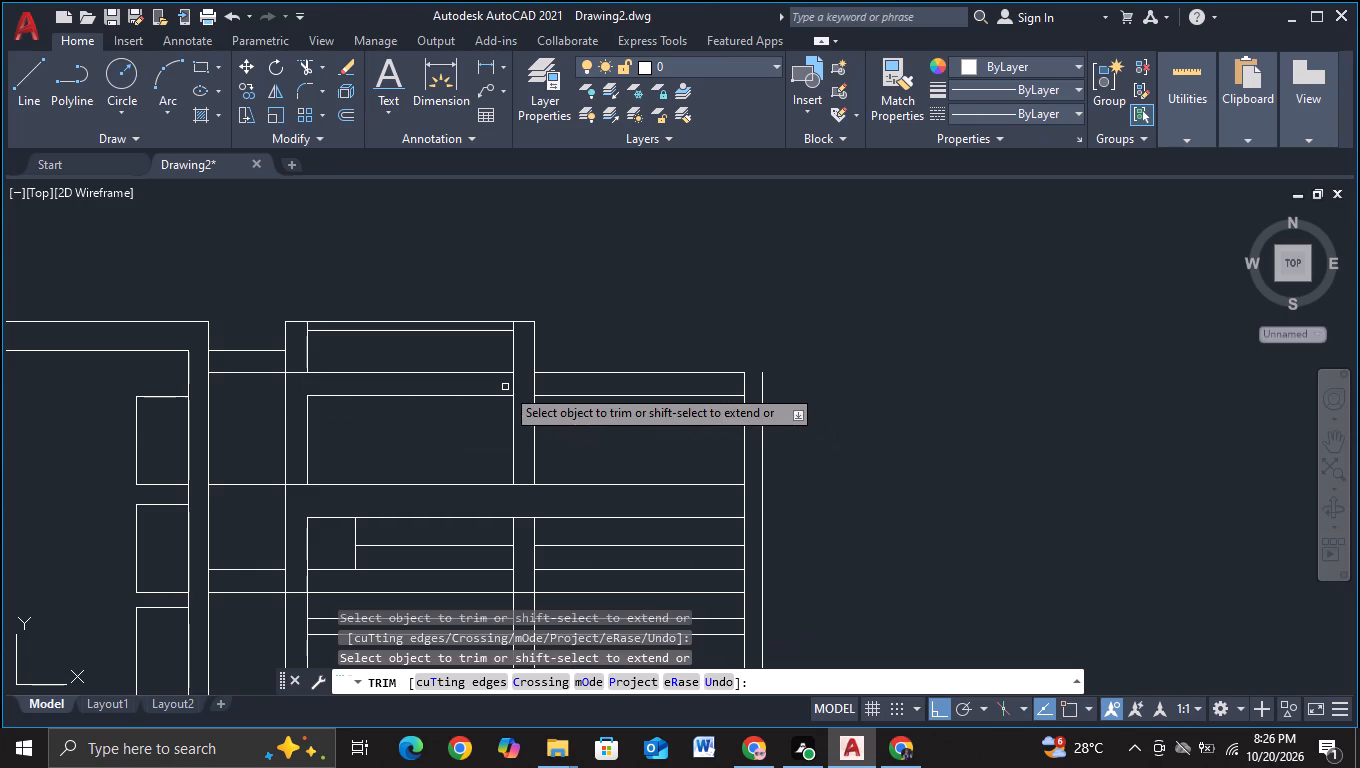
{"action": "left_click_drag", "start_coordinate": [501, 384], "coordinate": [562, 387]}
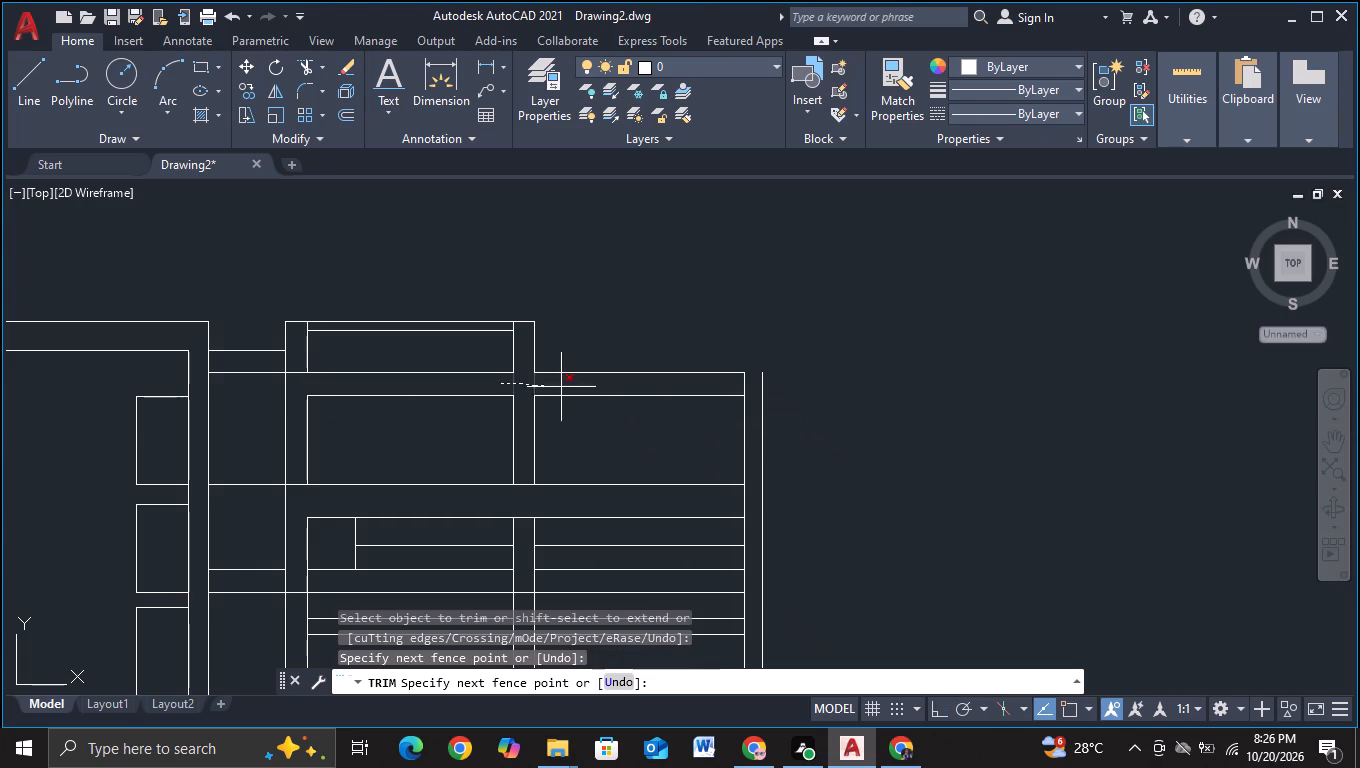
{"action": "left_click_drag", "start_coordinate": [562, 387], "coordinate": [564, 387]}
{"action": "key", "text": "Escape"}
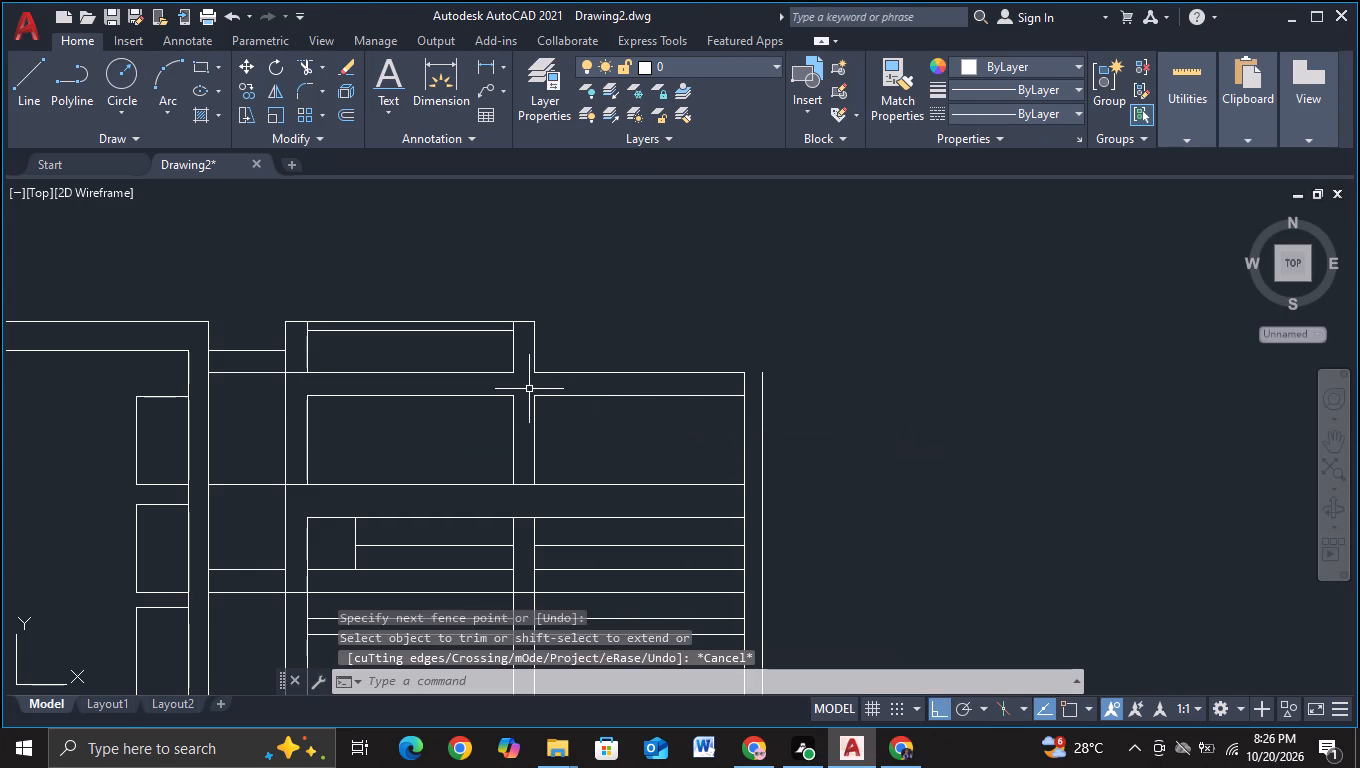
Extend the framed block's top band line across its right column to meet the adjoining block's top line.
{"action": "key", "text": "e"}
{"action": "left_click", "coordinate": [561, 445]}
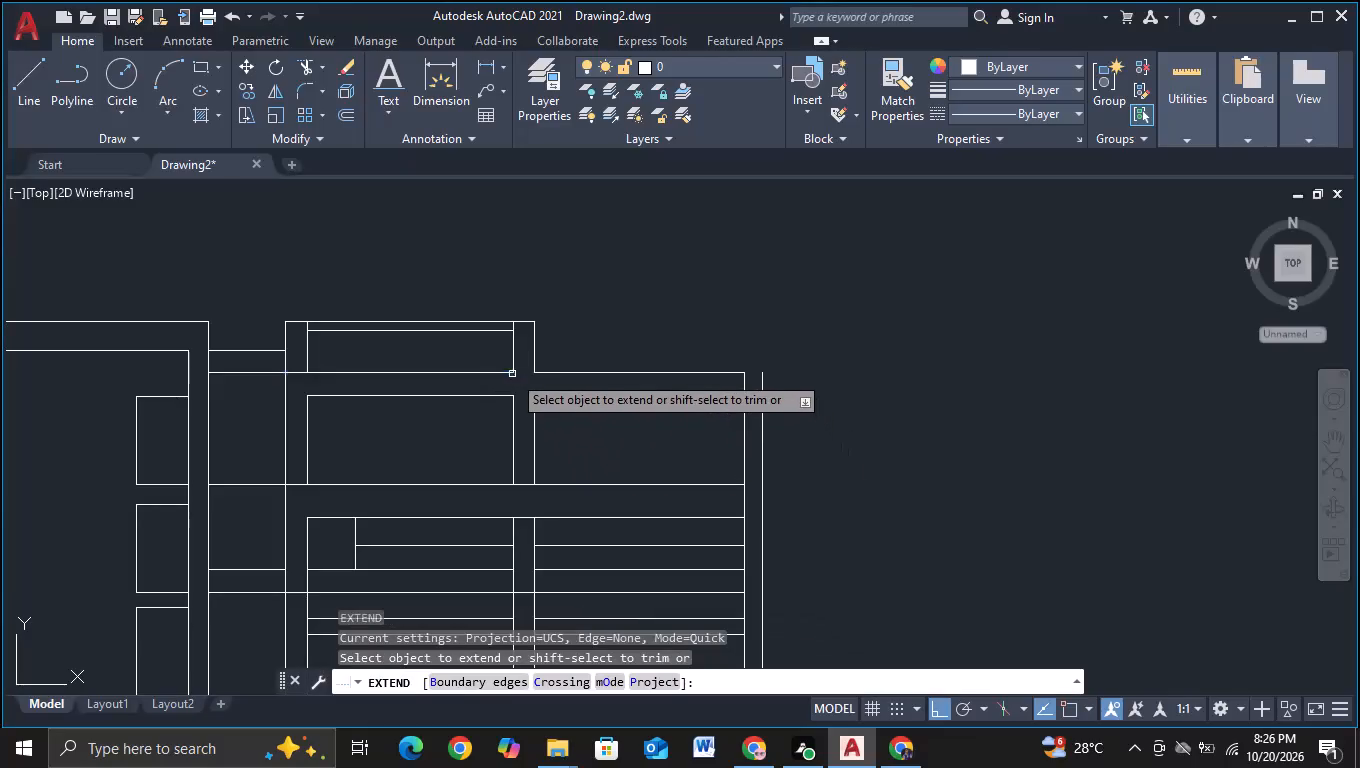
{"action": "left_click", "coordinate": [512, 374]}
{"action": "key", "text": "Escape"}
Draw a short horizontal line closing the top of the adjoining block's outer edge column.
{"action": "middle_click_drag", "start_coordinate": [854, 393], "coordinate": [838, 350]}
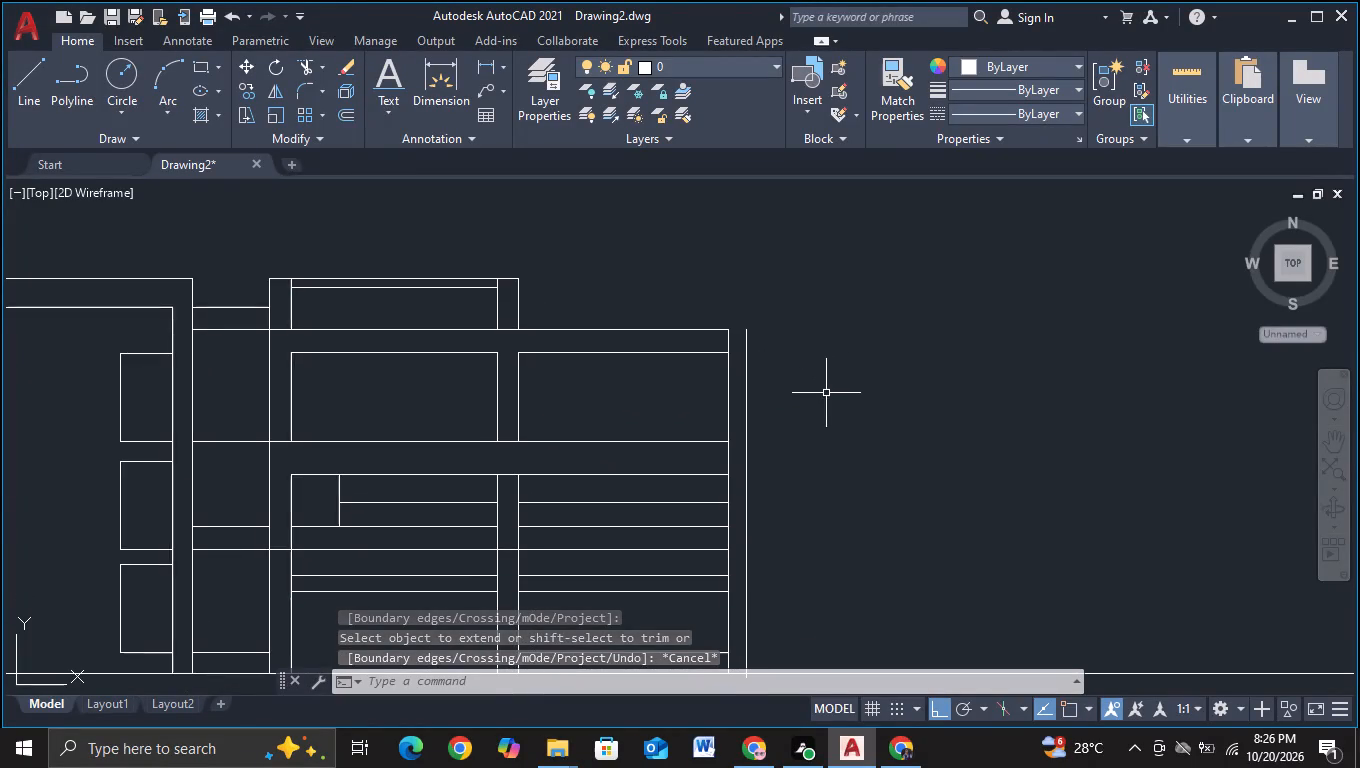
{"action": "key", "text": "Escape"}
{"action": "left_click", "coordinate": [33, 85]}
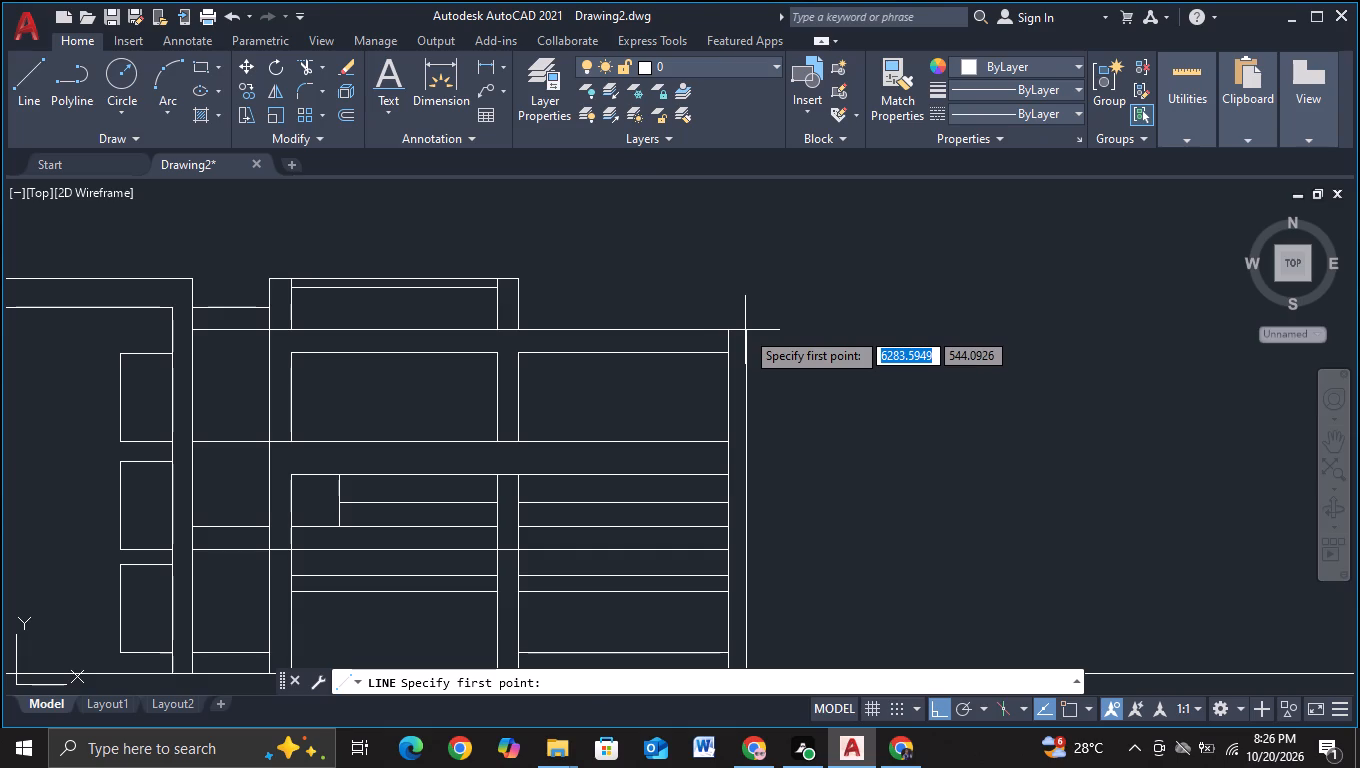
{"action": "key", "text": "F3"}
{"action": "left_click", "coordinate": [745, 330]}
{"action": "left_click", "coordinate": [724, 329]}
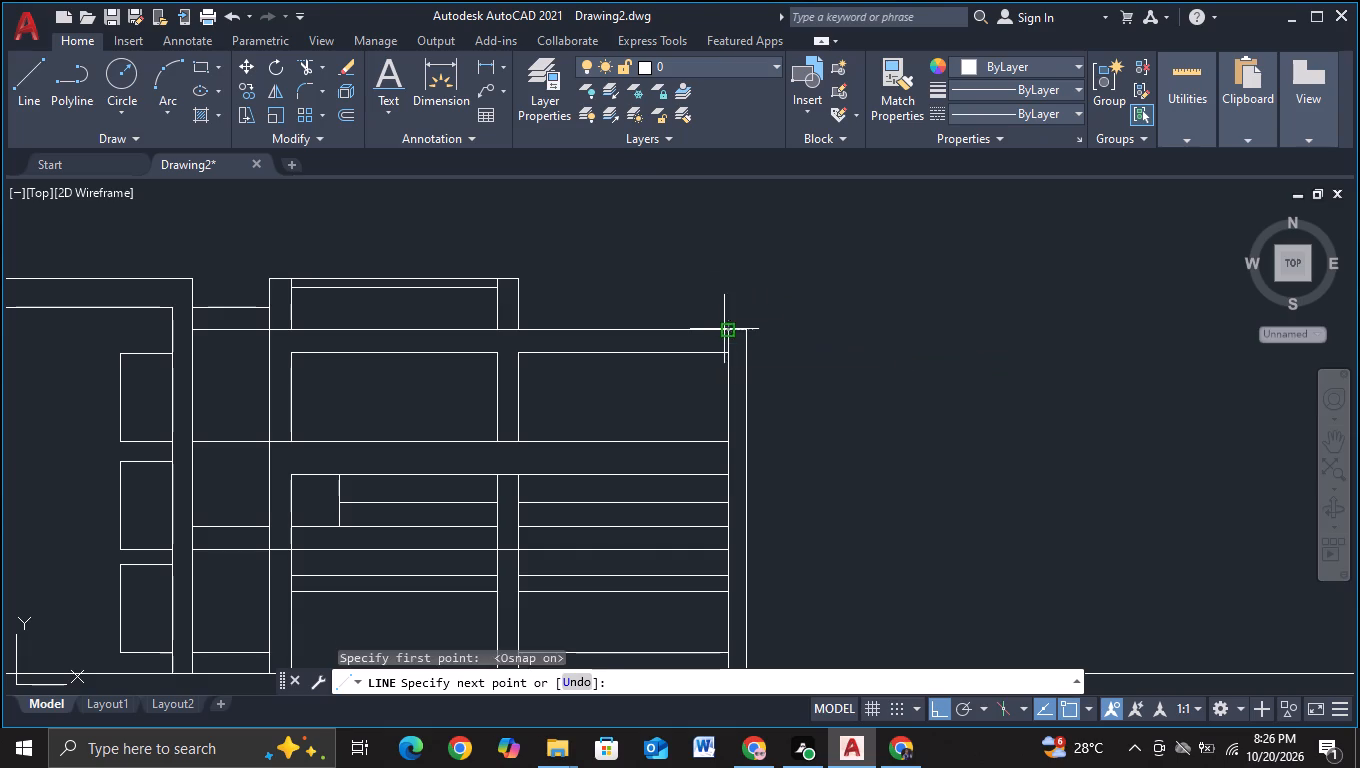
{"action": "key", "text": "Escape"}
Trim the outer edge column's inner line where it crosses the adjoining block's top band.
{"action": "left_click", "coordinate": [302, 70]}
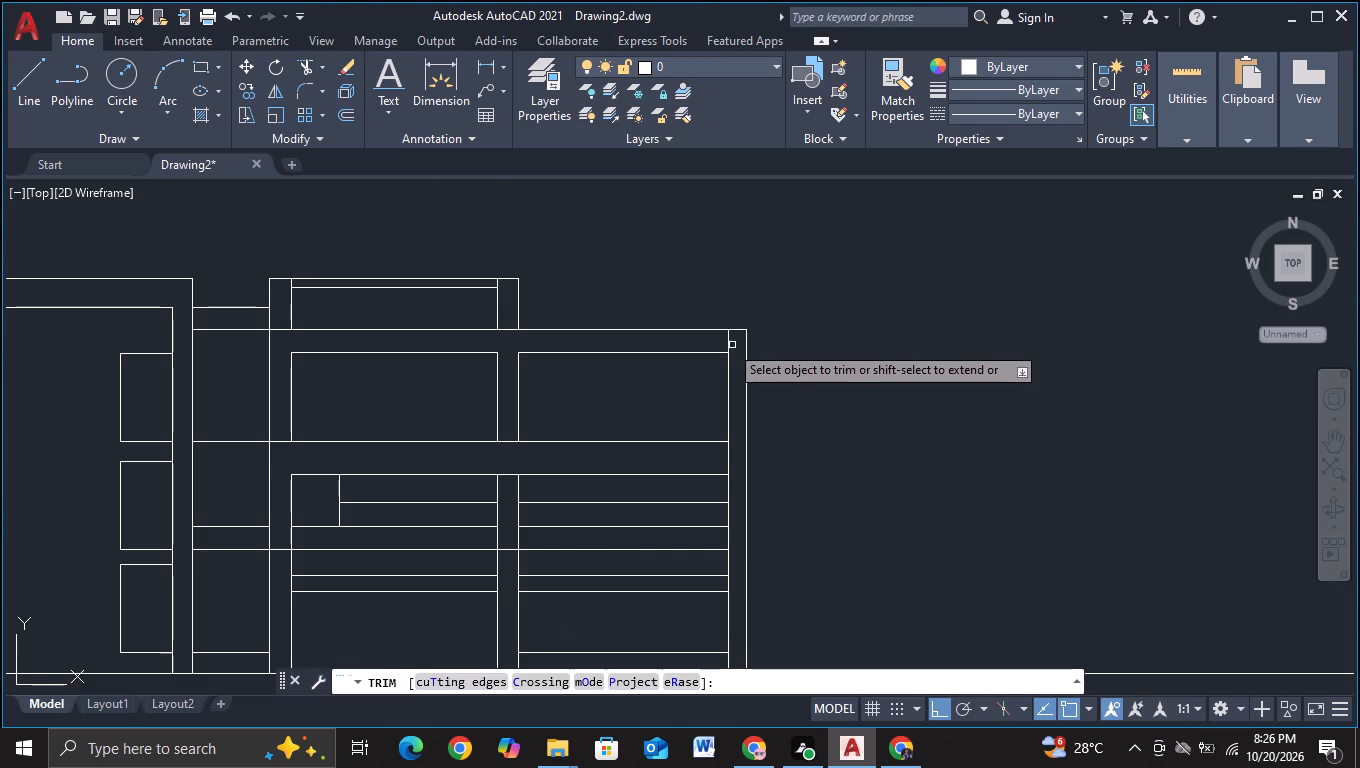
{"action": "left_click", "coordinate": [728, 342]}
{"action": "scroll", "coordinate": [853, 340], "scroll_direction": "down", "scroll_amount": 1}
{"action": "middle_click_drag", "start_coordinate": [921, 406], "coordinate": [913, 349]}
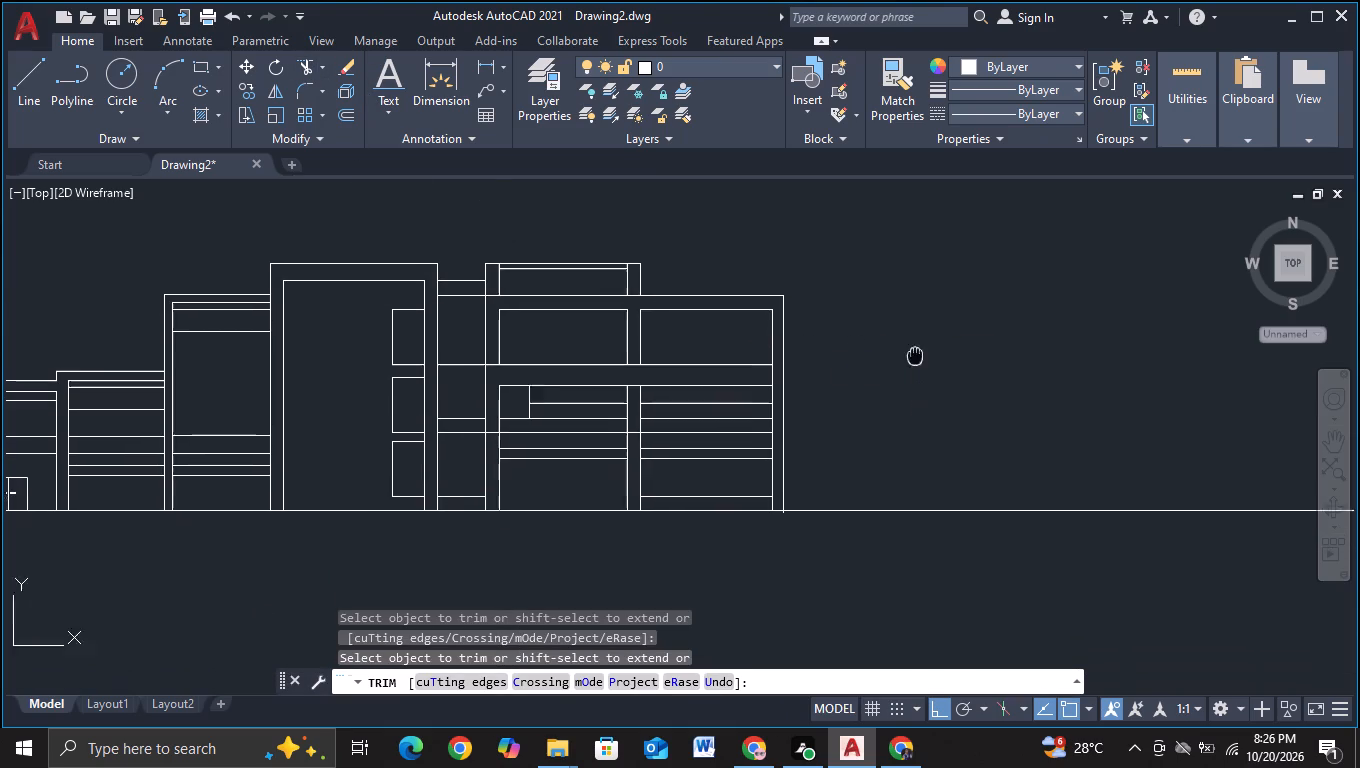
{"action": "middle_click_drag", "start_coordinate": [913, 349], "coordinate": [912, 348]}
{"action": "key", "text": "Escape"}
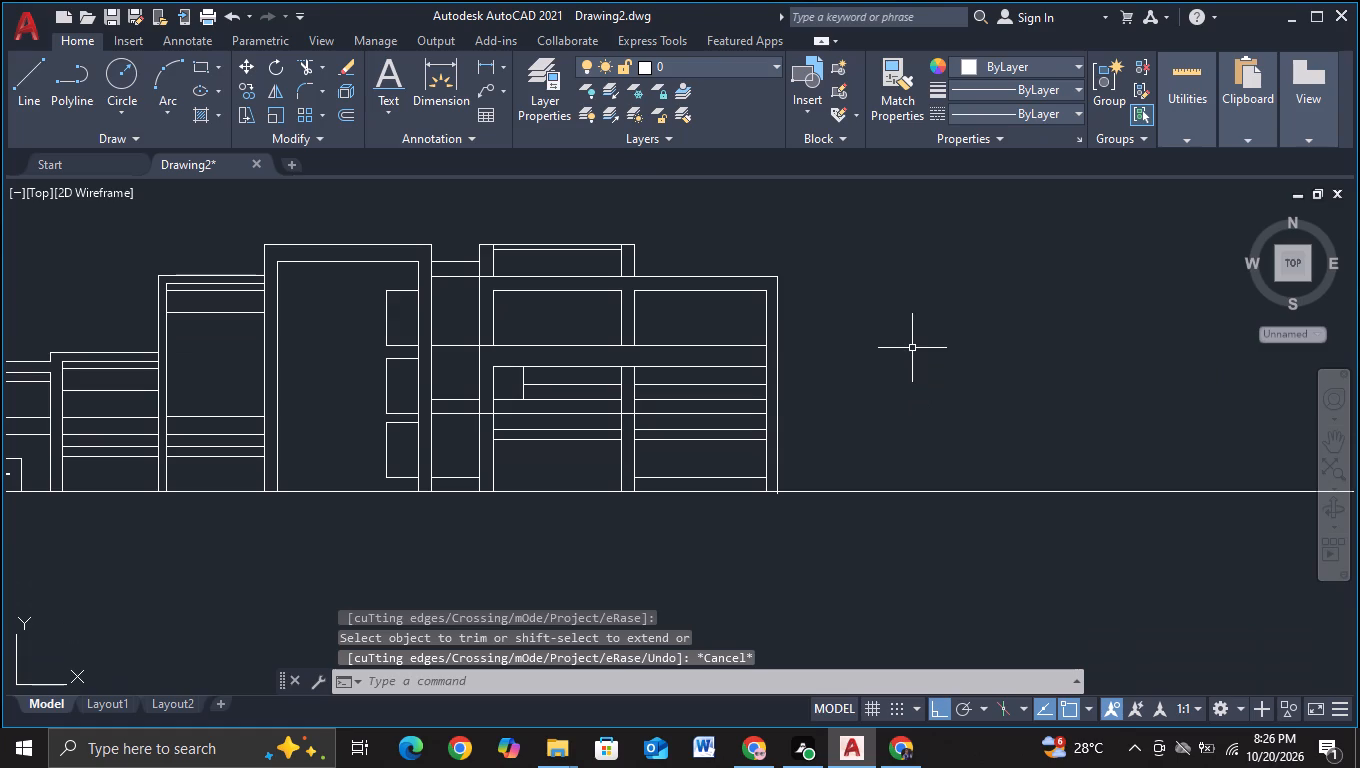
Draw two parallel horizontal lines across both upper bays, running from the linking section past the outer edge column.
{"action": "left_click", "coordinate": [27, 96]}
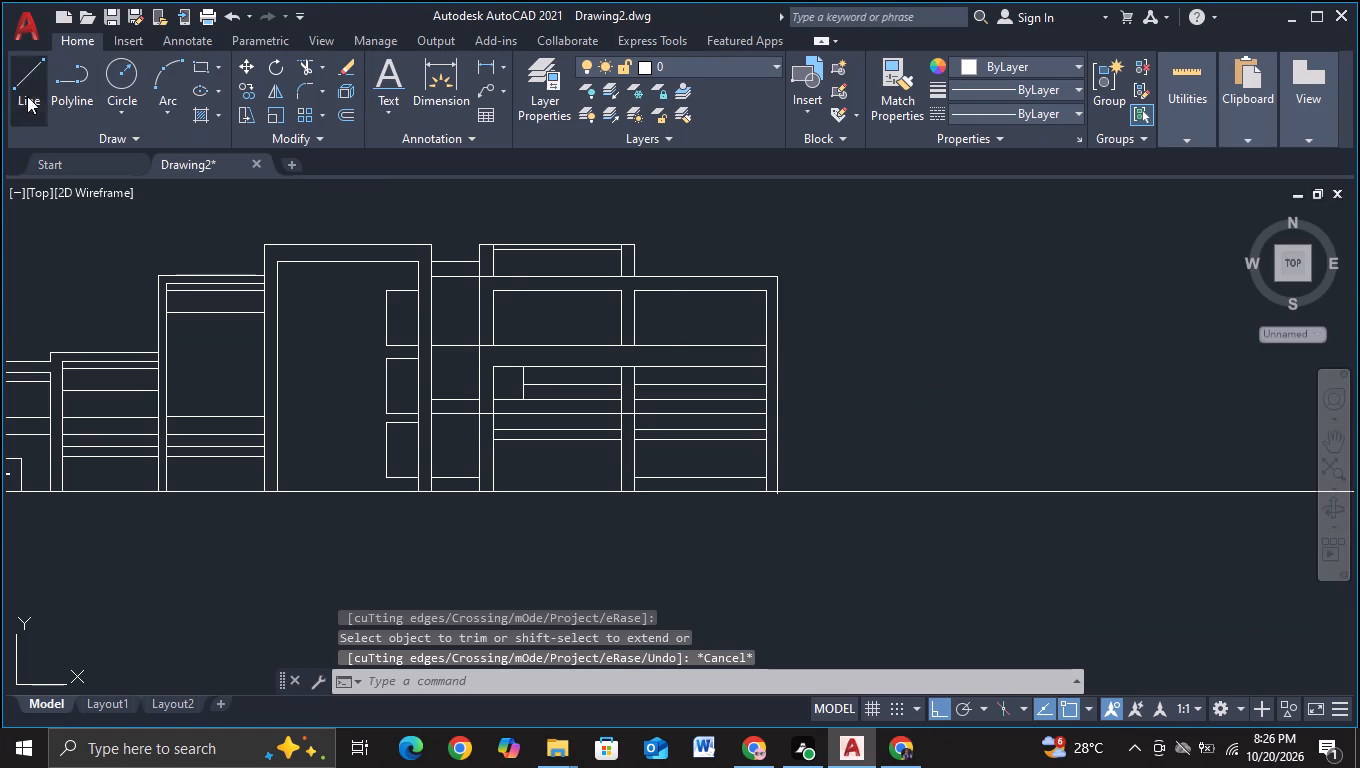
{"action": "scroll", "coordinate": [719, 370], "scroll_direction": "up", "scroll_amount": 2}
{"action": "middle_click_drag", "start_coordinate": [362, 263], "coordinate": [428, 383]}
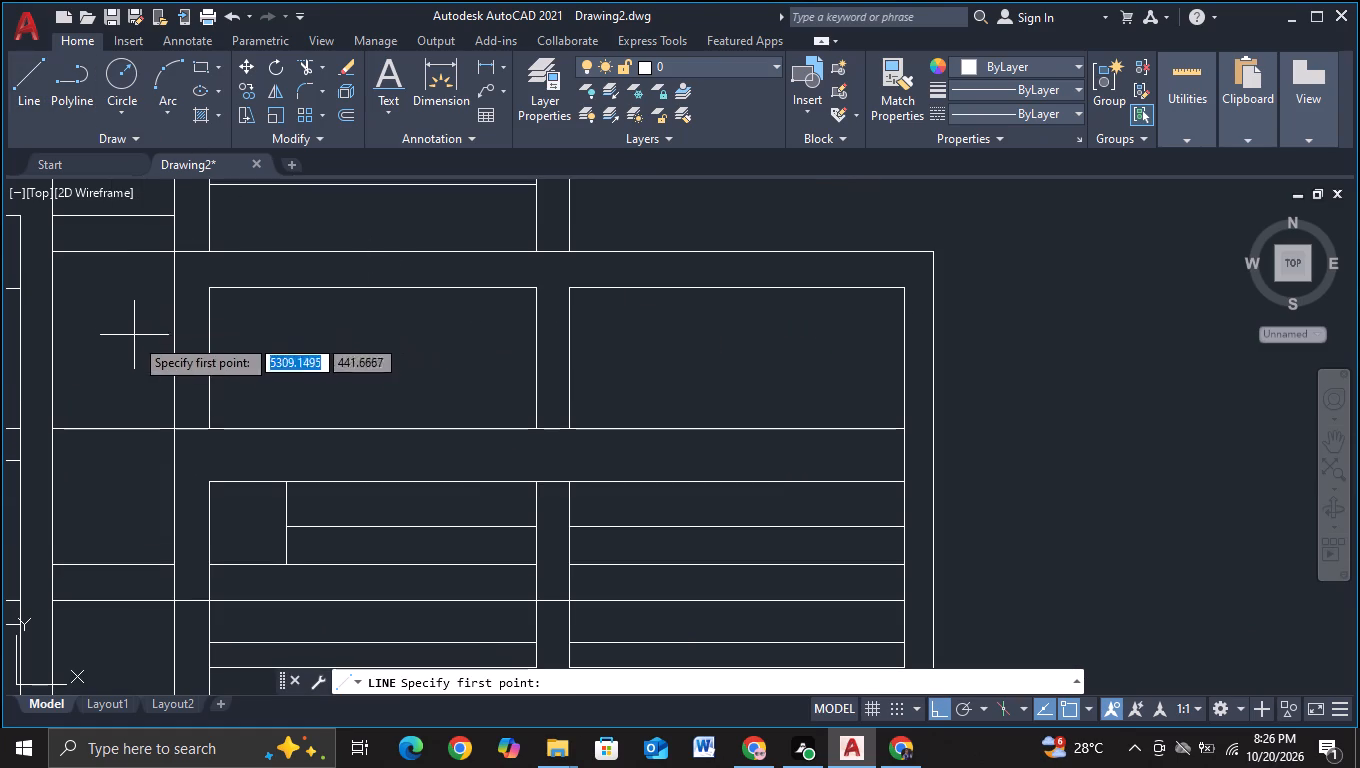
{"action": "left_click", "coordinate": [135, 338]}
{"action": "left_click", "coordinate": [1022, 370]}
{"action": "key", "text": "Escape"}
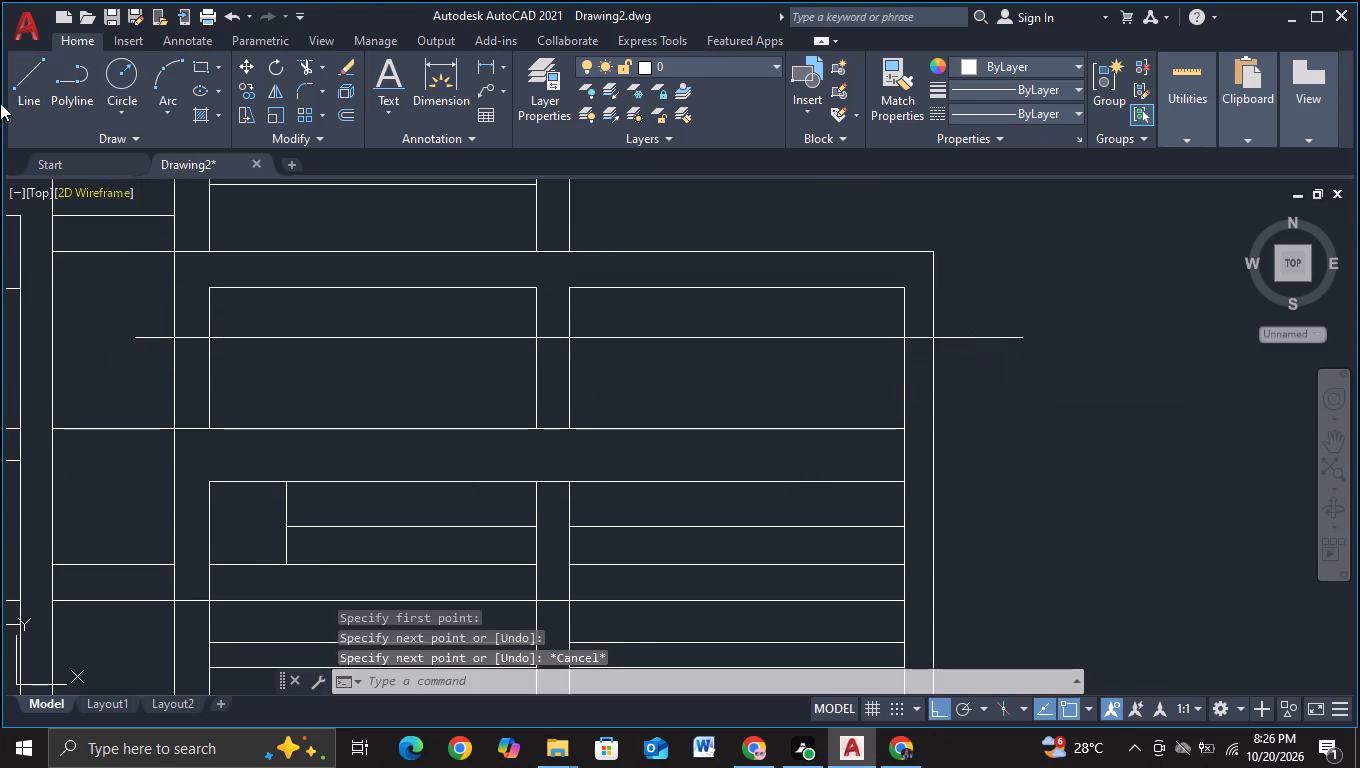
{"action": "left_click", "coordinate": [18, 93]}
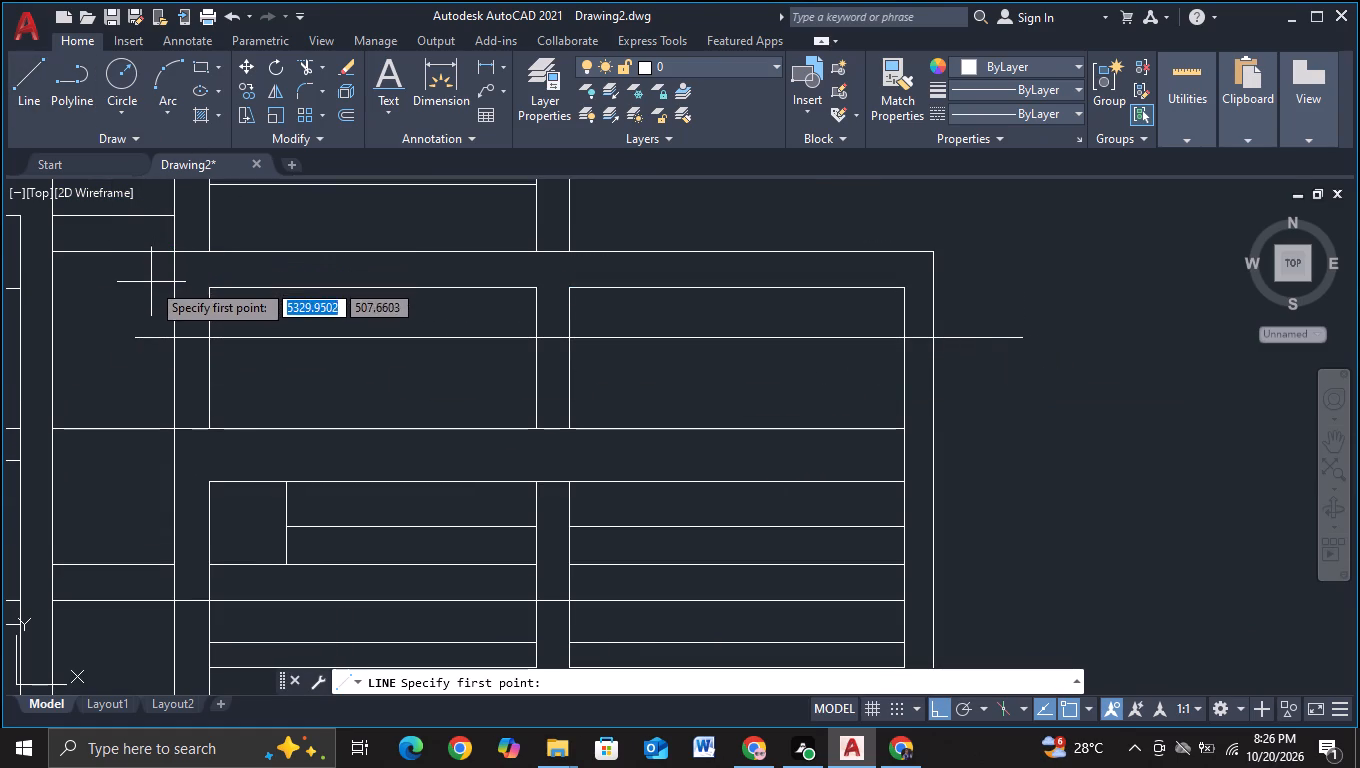
{"action": "left_click", "coordinate": [138, 371]}
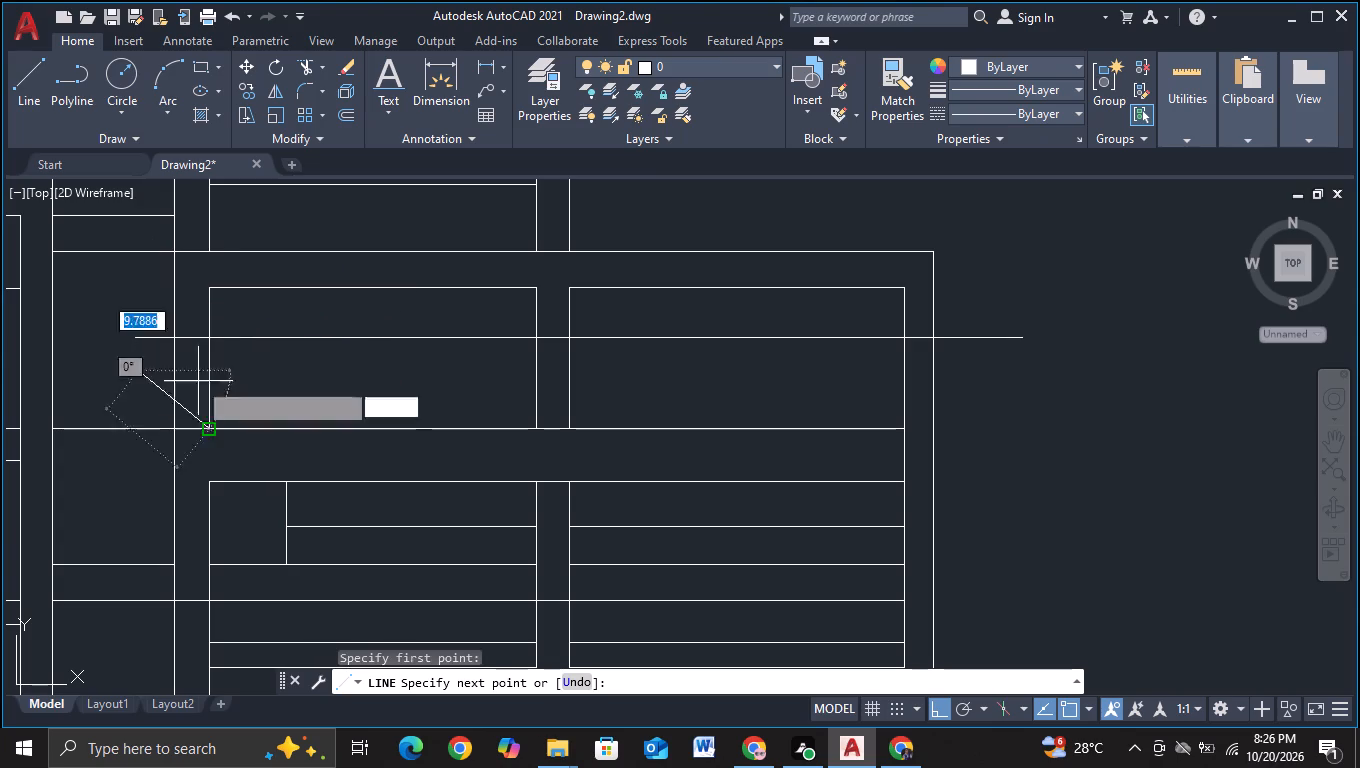
{"action": "left_click", "coordinate": [1050, 474]}
{"action": "key", "text": "Escape"}
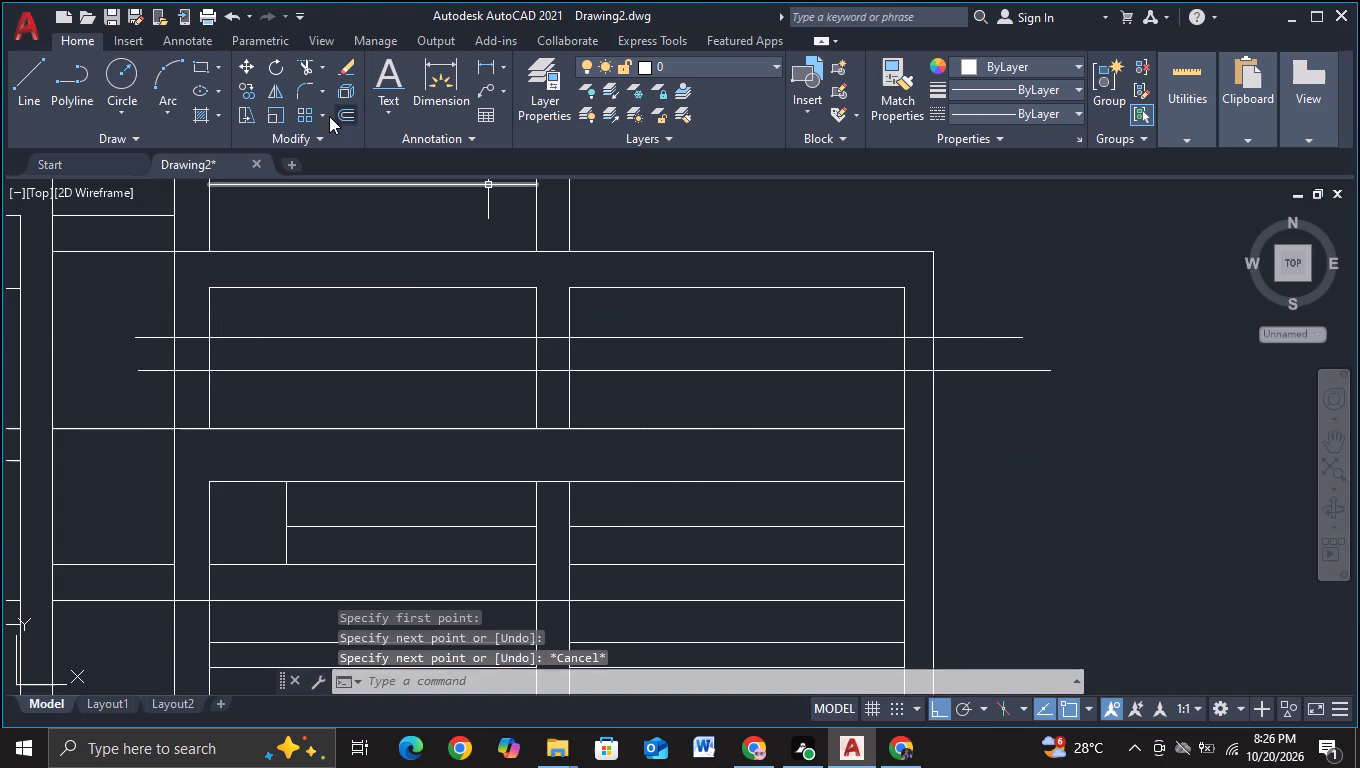
Trim the two new horizontal lines outside the upper bays, including inside the framed block's columns and the outer edge column.
{"action": "left_click", "coordinate": [297, 66]}
{"action": "left_click_drag", "start_coordinate": [156, 309], "coordinate": [155, 383]}
{"action": "left_click_drag", "start_coordinate": [189, 318], "coordinate": [187, 381]}
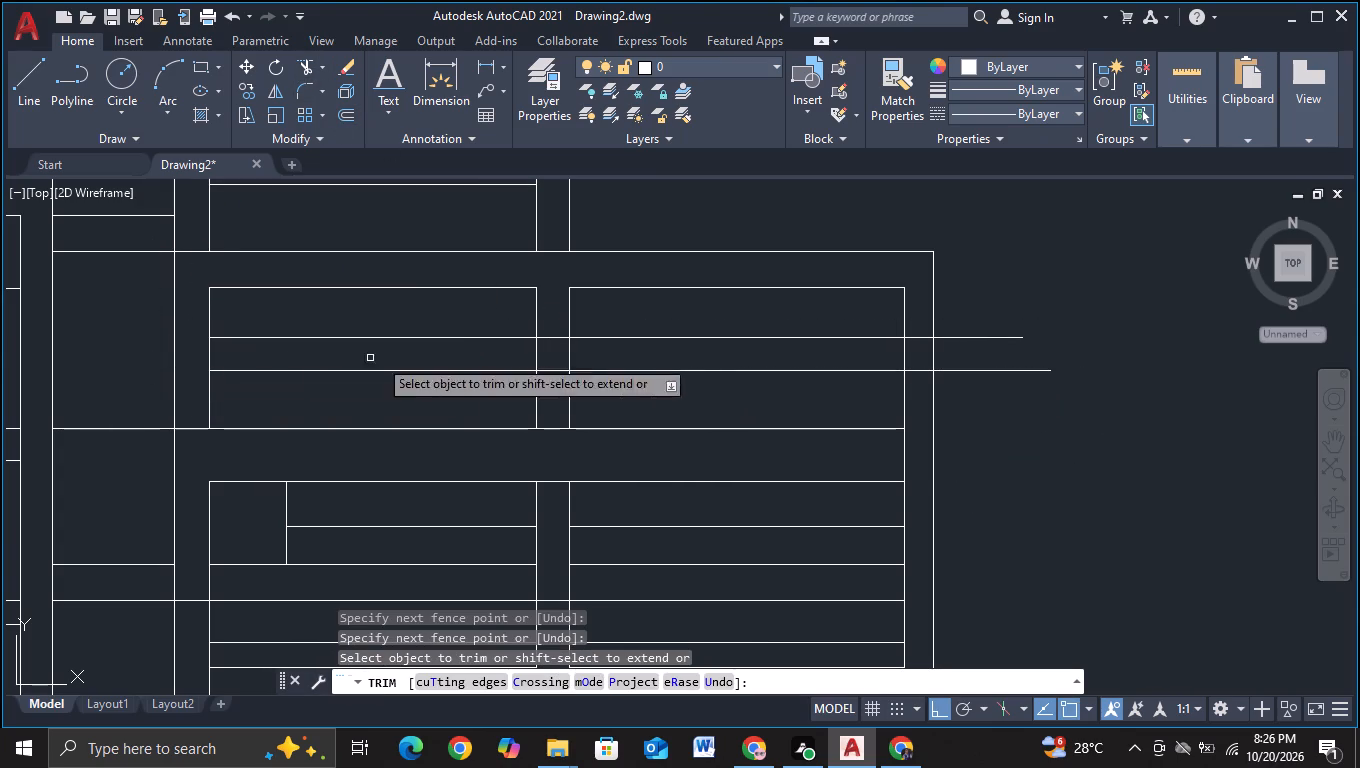
{"action": "left_click_drag", "start_coordinate": [550, 321], "coordinate": [547, 395]}
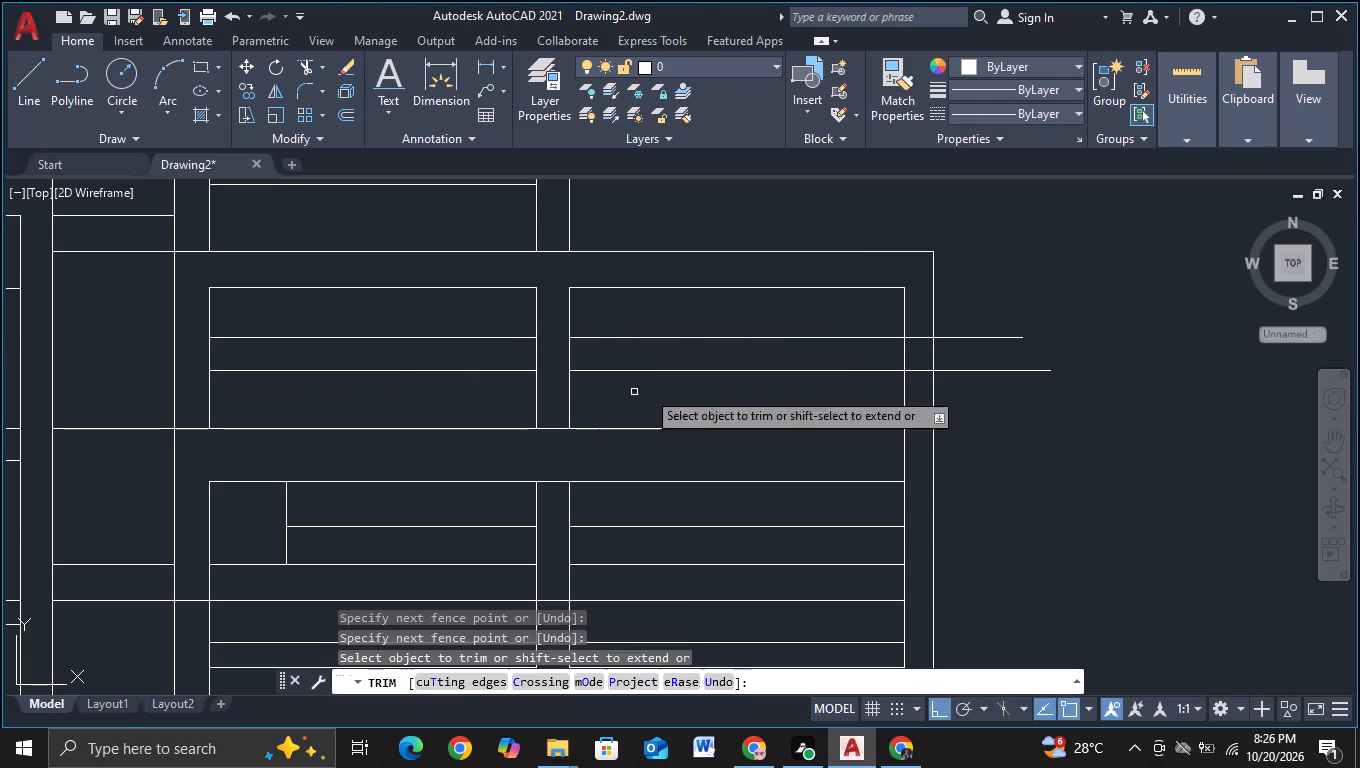
{"action": "left_click_drag", "start_coordinate": [999, 315], "coordinate": [1005, 414]}
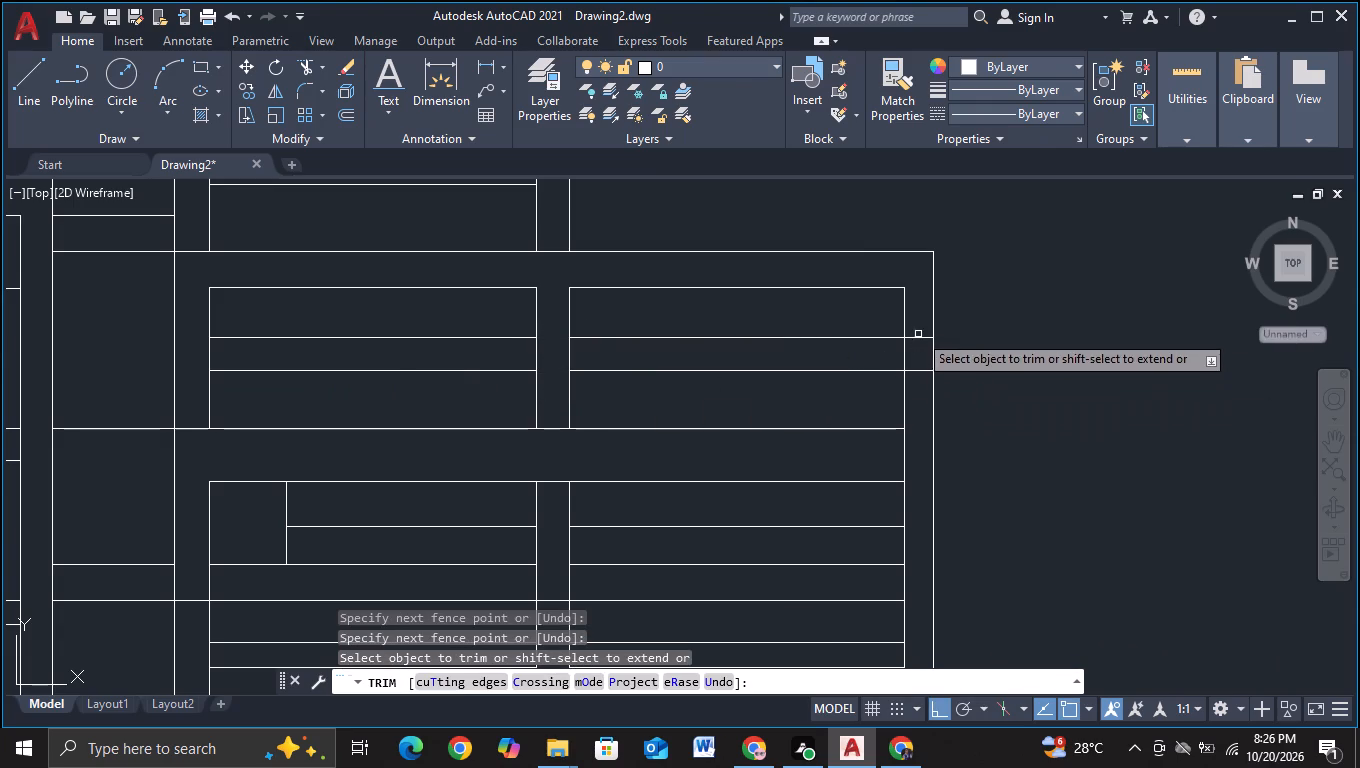
{"action": "left_click_drag", "start_coordinate": [918, 322], "coordinate": [918, 392]}
{"action": "middle_click_drag", "start_coordinate": [982, 397], "coordinate": [998, 467]}
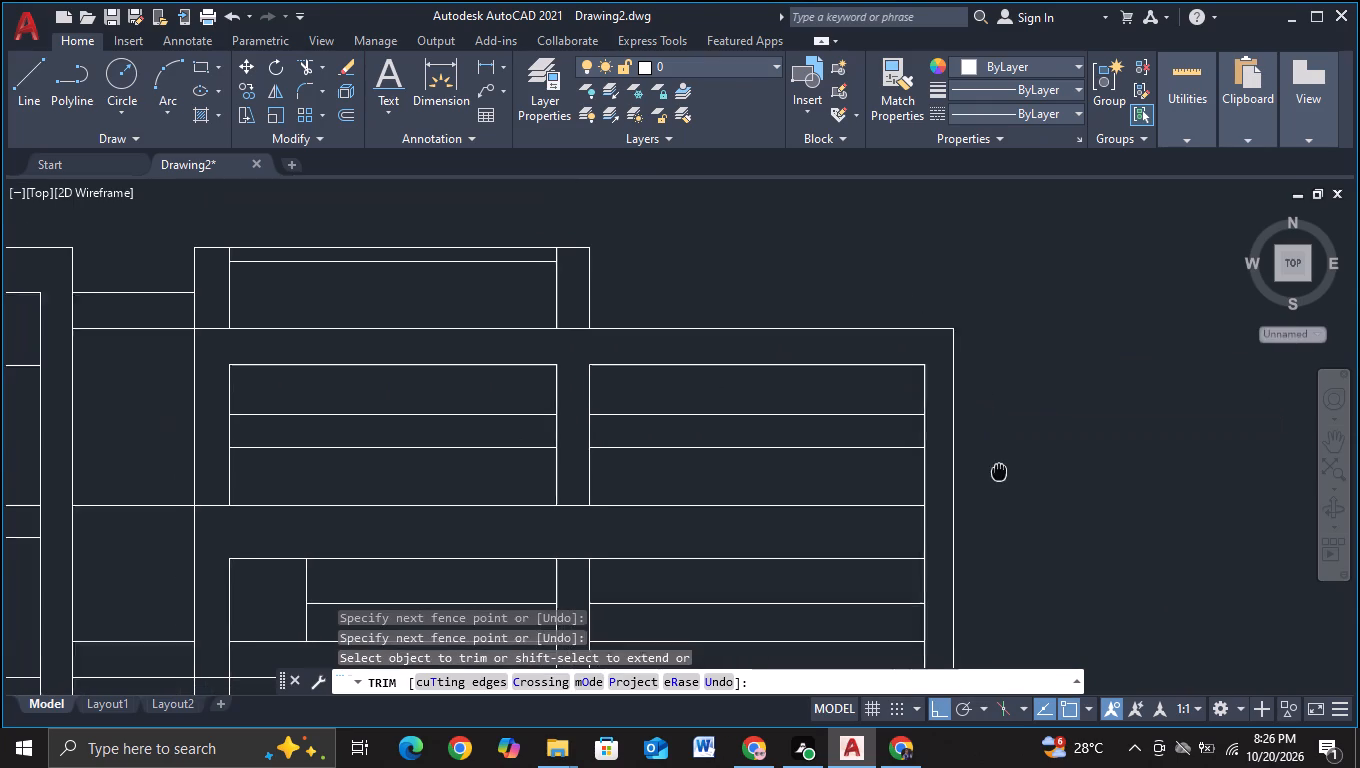
{"action": "middle_click_drag", "start_coordinate": [998, 467], "coordinate": [997, 461]}
{"action": "key", "text": "Escape"}
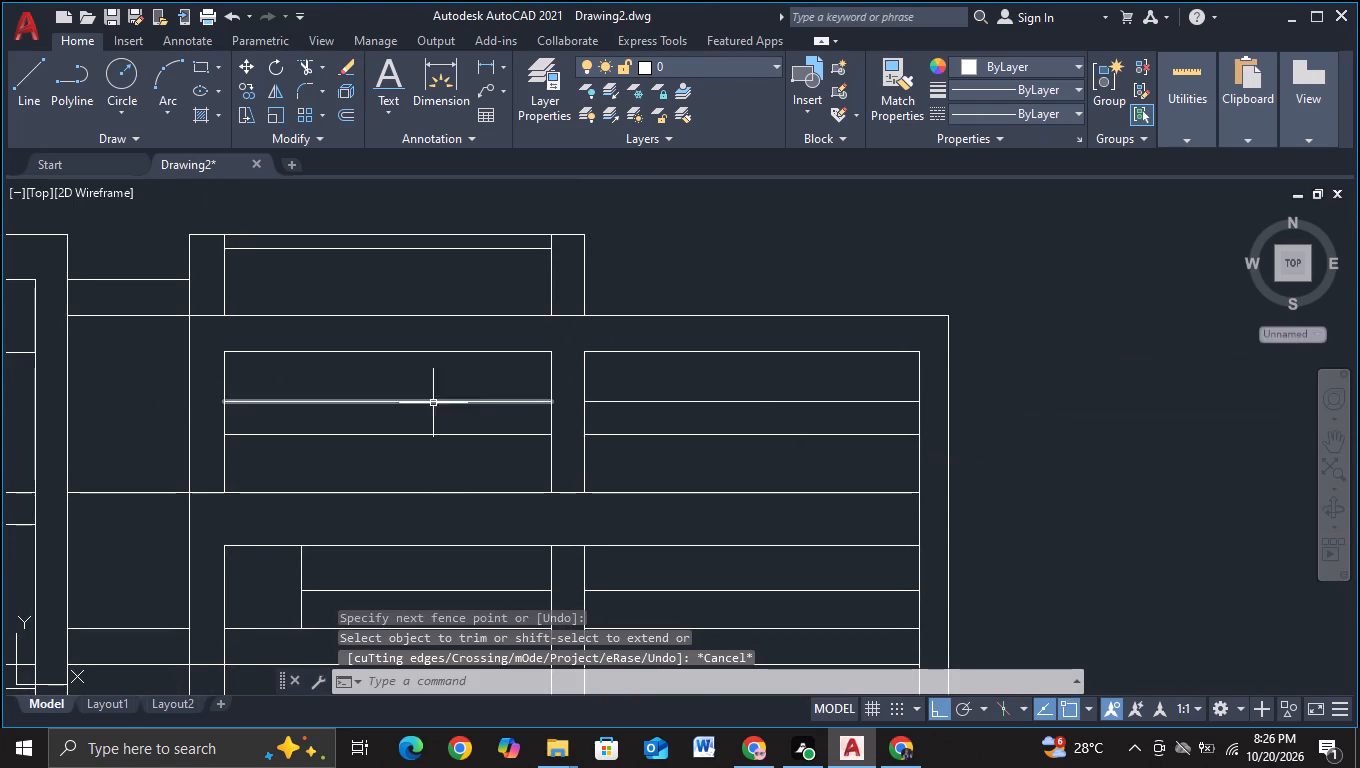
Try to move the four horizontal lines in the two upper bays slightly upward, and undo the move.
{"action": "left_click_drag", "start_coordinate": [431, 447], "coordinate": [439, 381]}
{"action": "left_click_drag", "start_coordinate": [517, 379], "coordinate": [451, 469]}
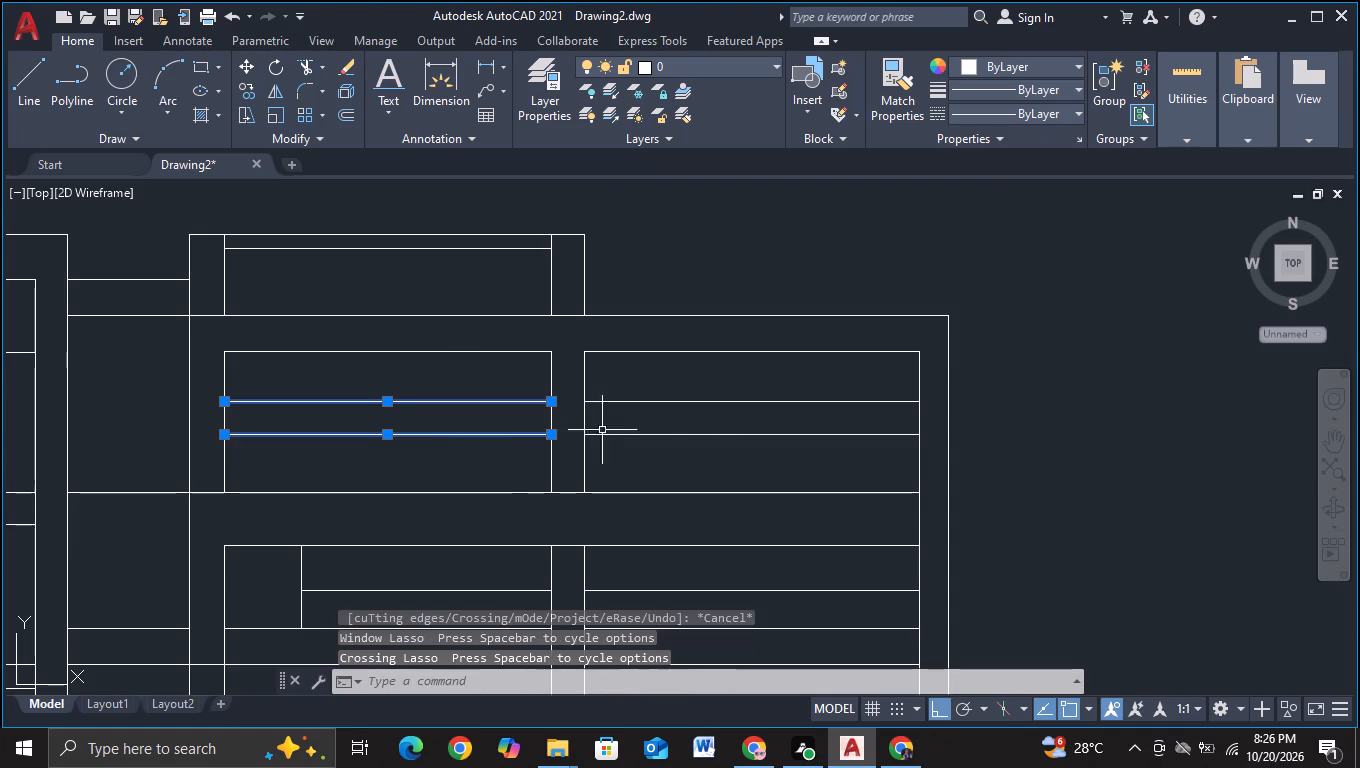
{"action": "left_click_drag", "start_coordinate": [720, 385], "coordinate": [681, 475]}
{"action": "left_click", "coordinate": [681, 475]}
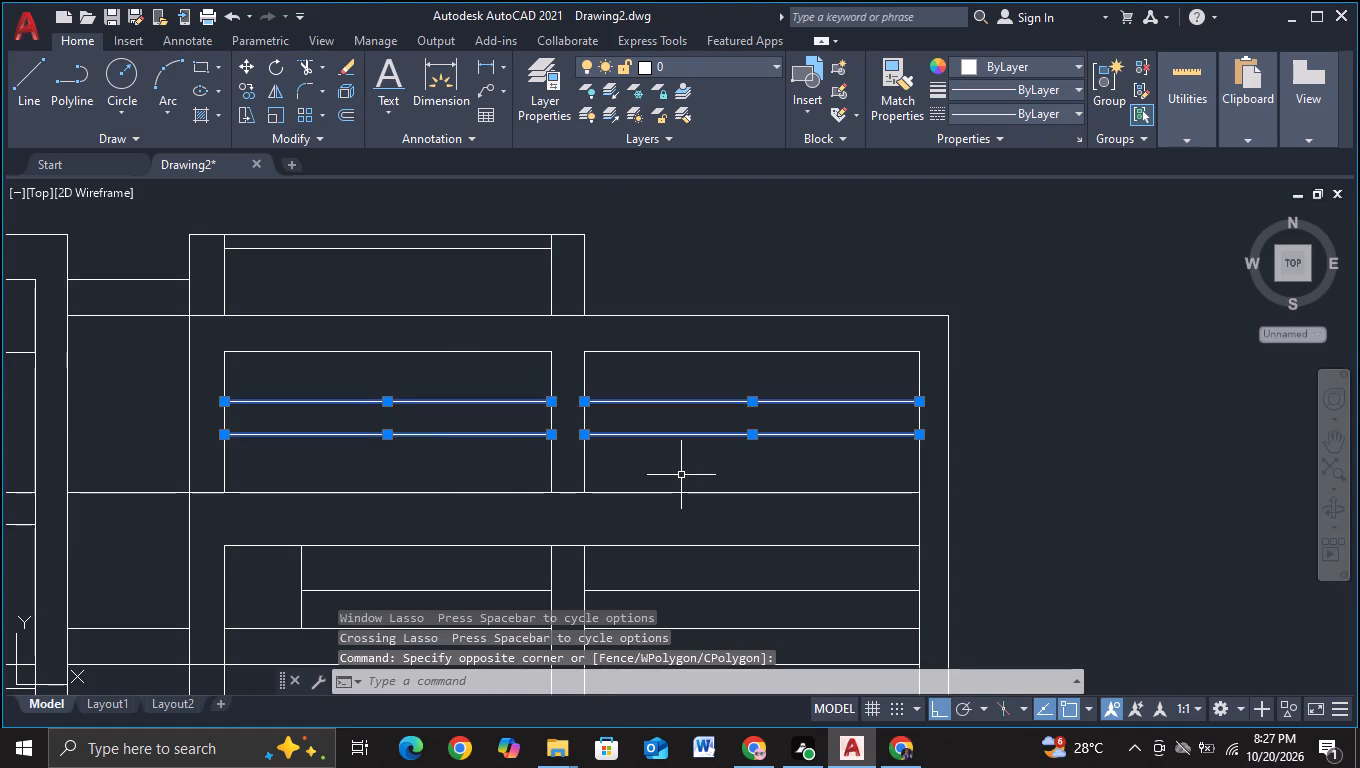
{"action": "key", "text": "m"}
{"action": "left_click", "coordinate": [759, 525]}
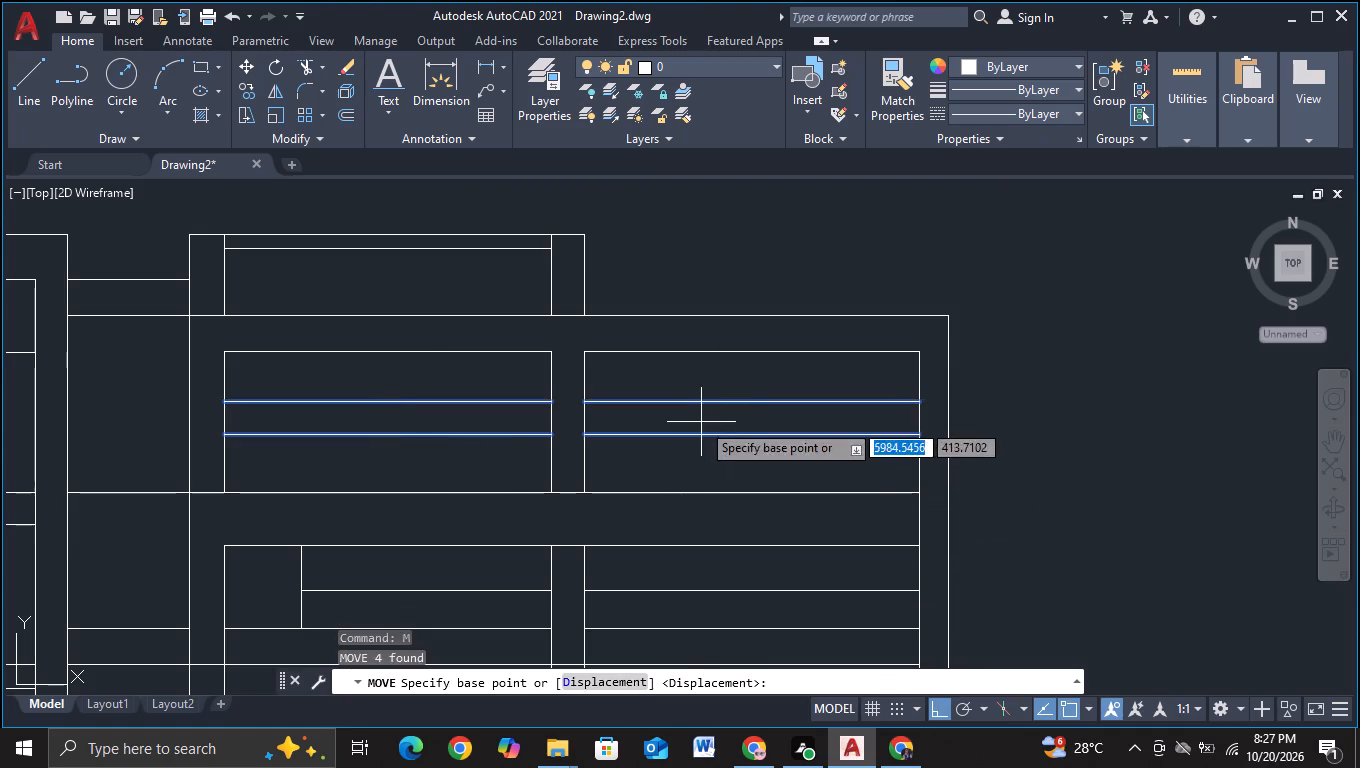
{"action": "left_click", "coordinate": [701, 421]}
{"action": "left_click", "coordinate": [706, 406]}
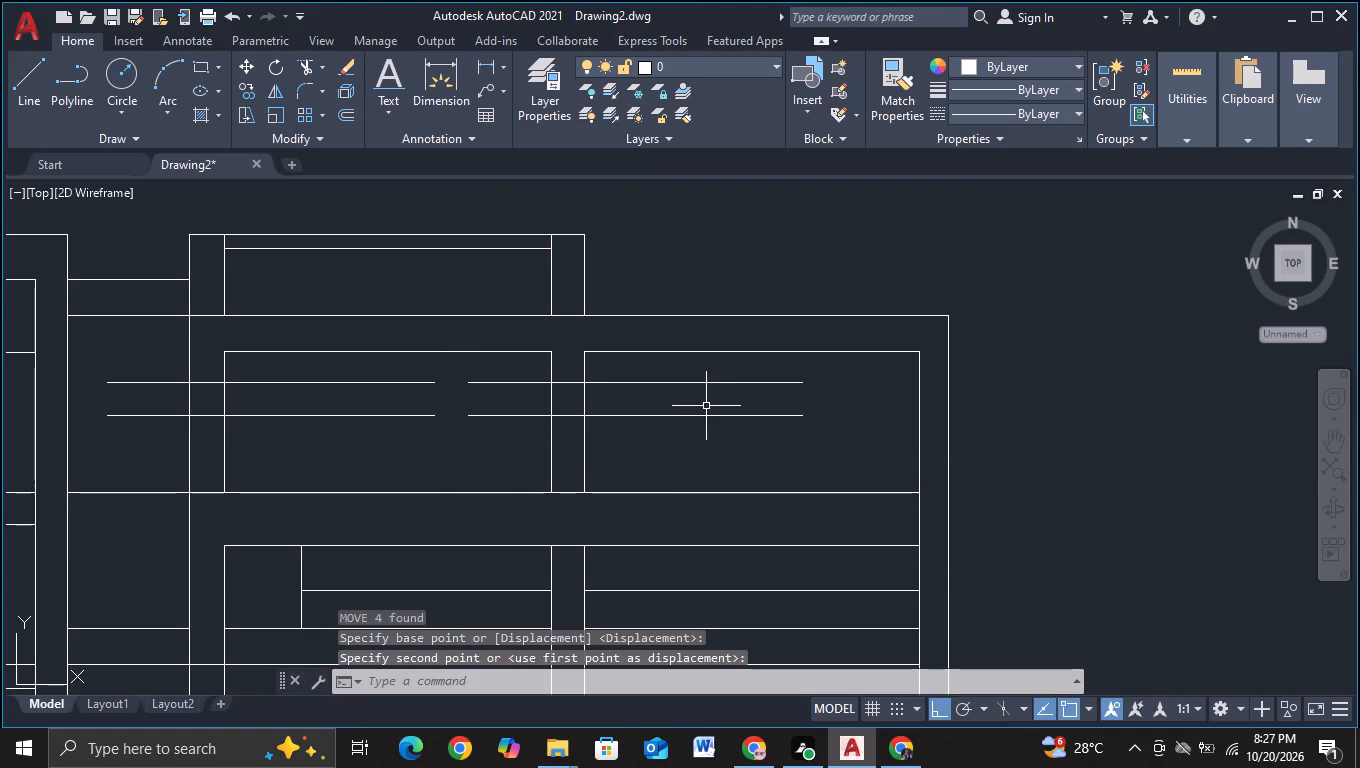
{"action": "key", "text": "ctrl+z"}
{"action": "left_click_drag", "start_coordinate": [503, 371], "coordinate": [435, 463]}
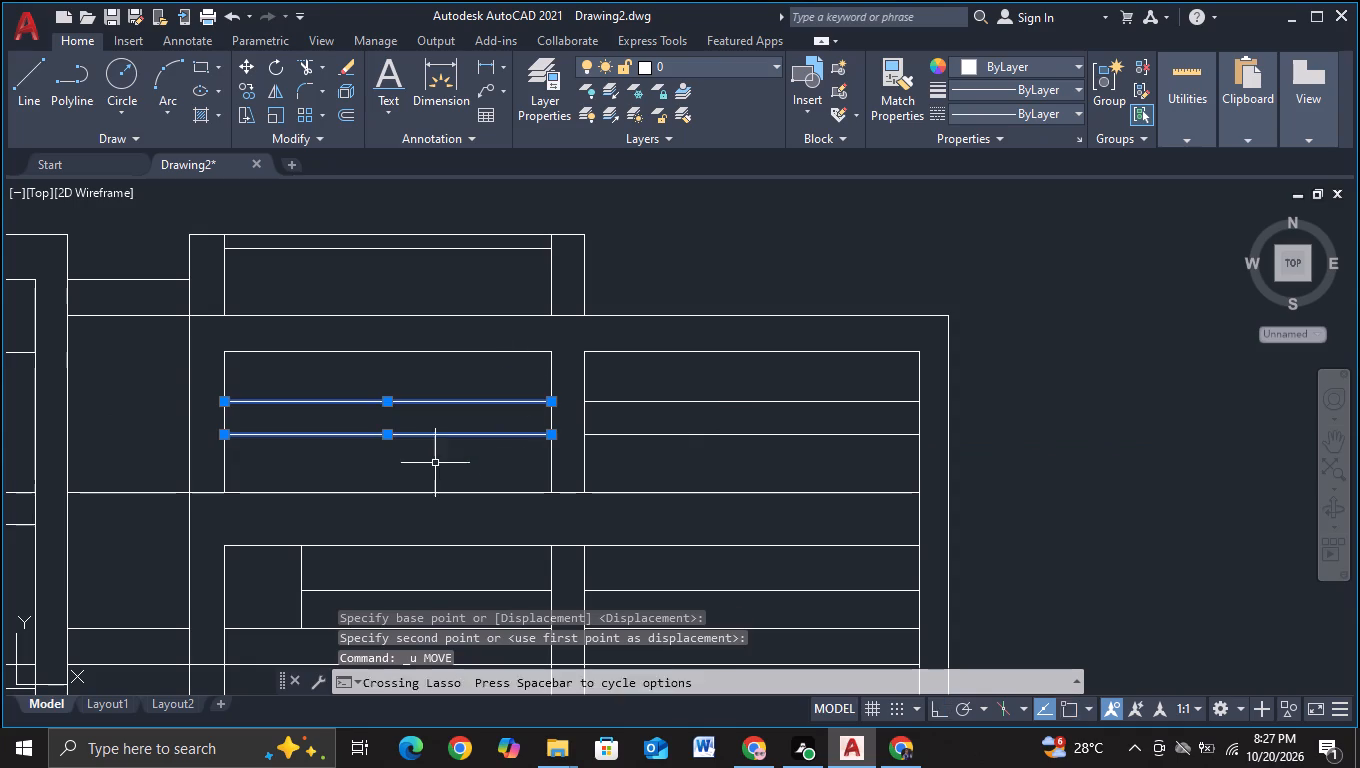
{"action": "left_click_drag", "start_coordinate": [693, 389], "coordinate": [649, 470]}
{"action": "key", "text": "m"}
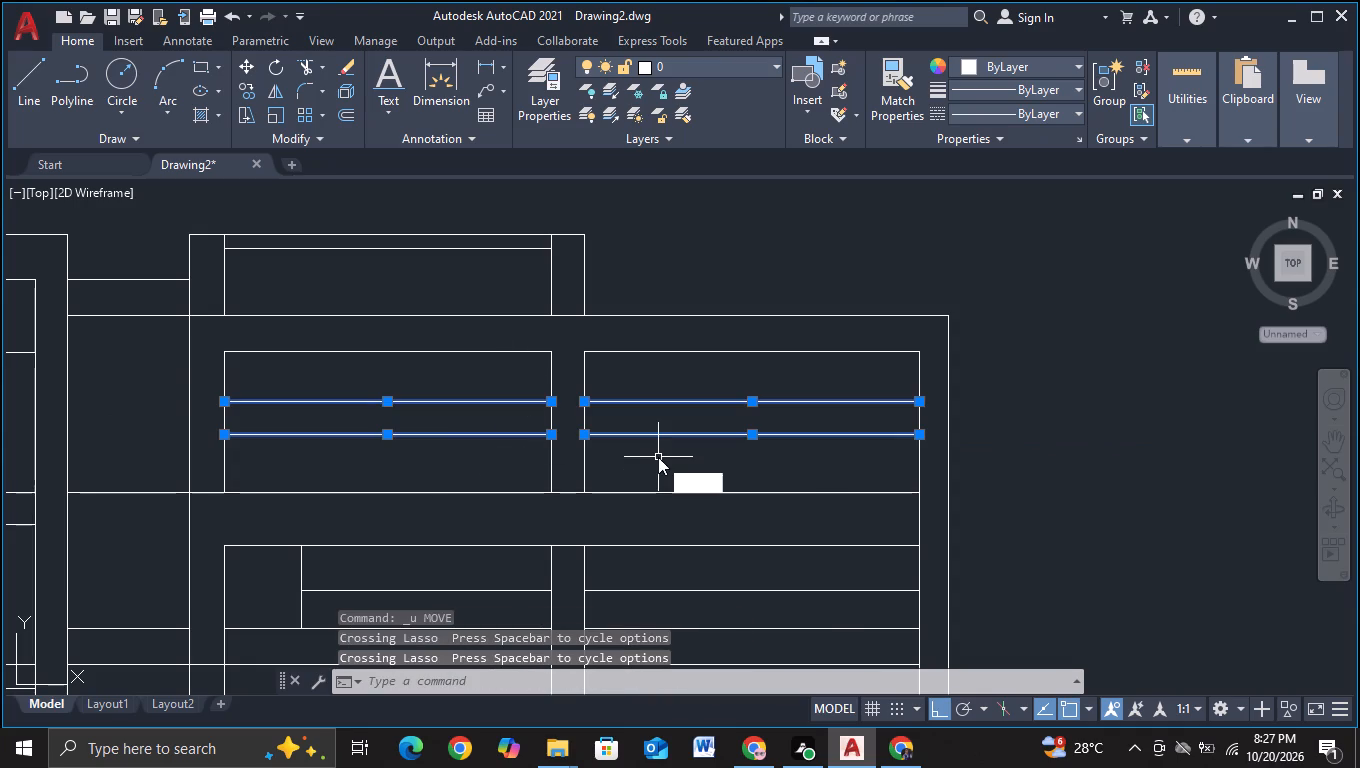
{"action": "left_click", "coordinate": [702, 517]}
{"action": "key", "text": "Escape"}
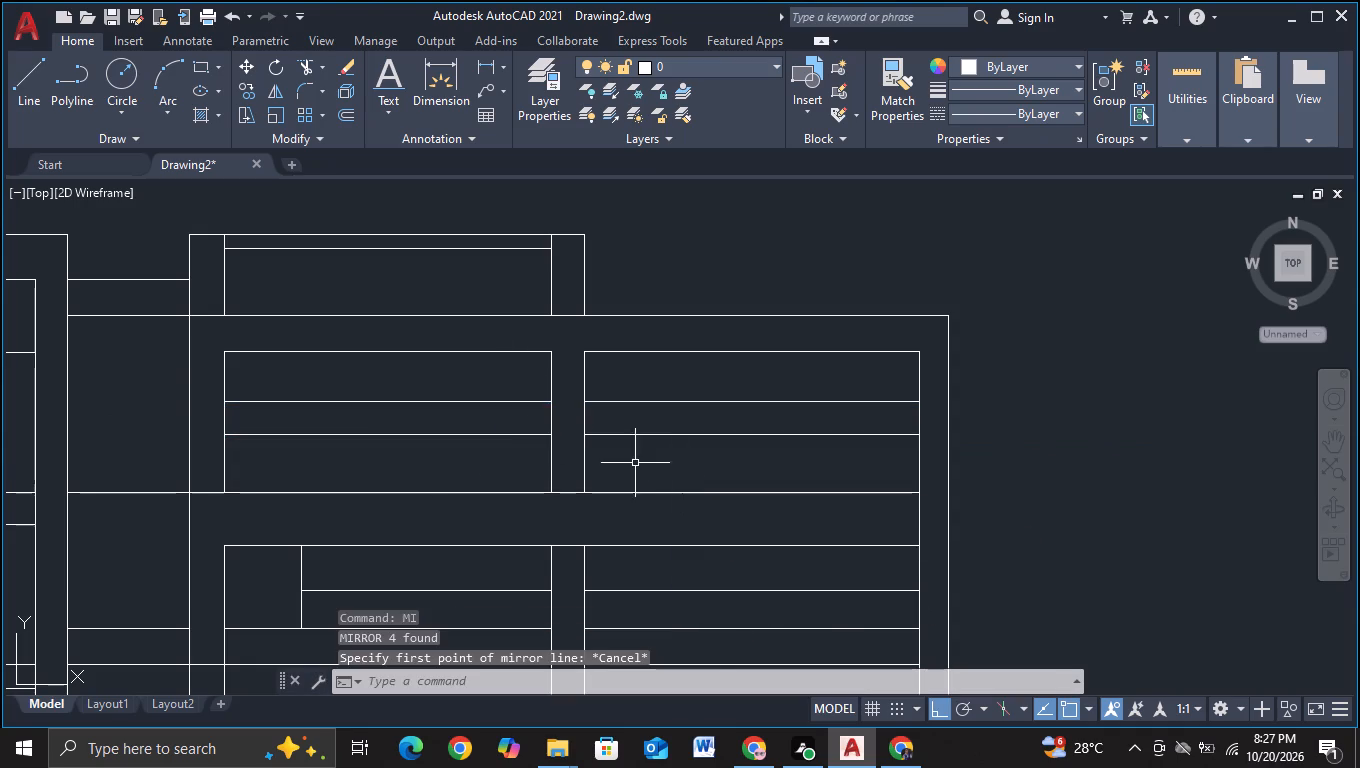
Move the four horizontal lines in the two upper bays slightly upward, with object snap turned off.
{"action": "left_click_drag", "start_coordinate": [507, 384], "coordinate": [412, 482]}
{"action": "left_click_drag", "start_coordinate": [724, 397], "coordinate": [665, 485]}
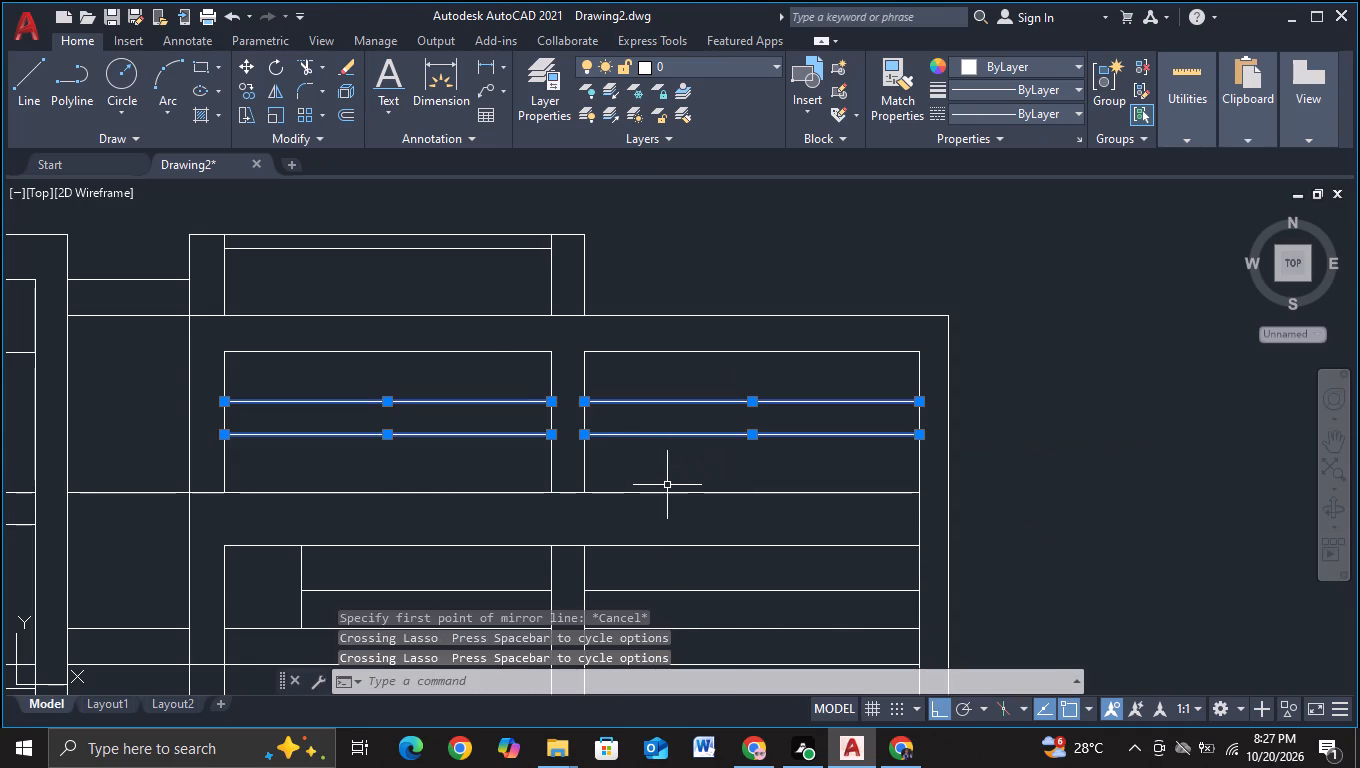
{"action": "key", "text": "m"}
{"action": "left_click", "coordinate": [746, 525]}
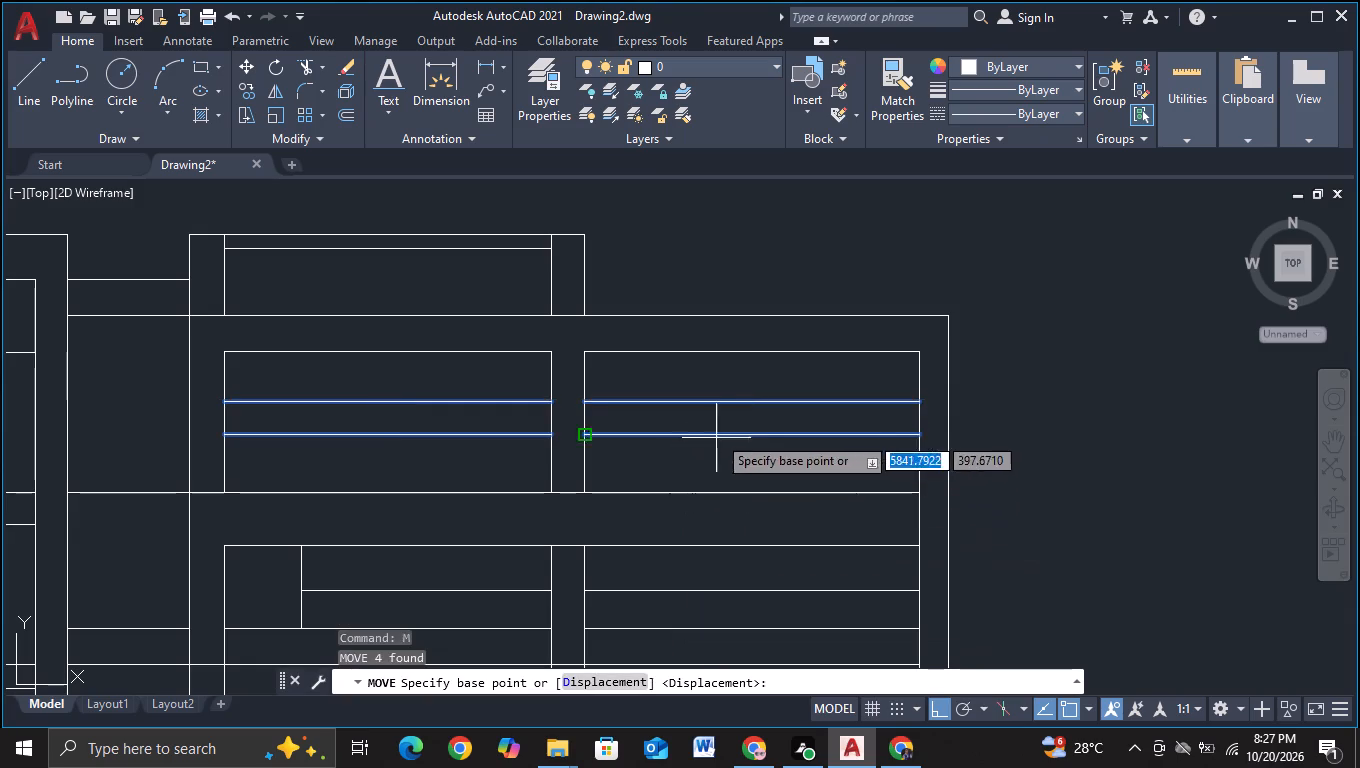
{"action": "left_click", "coordinate": [718, 420]}
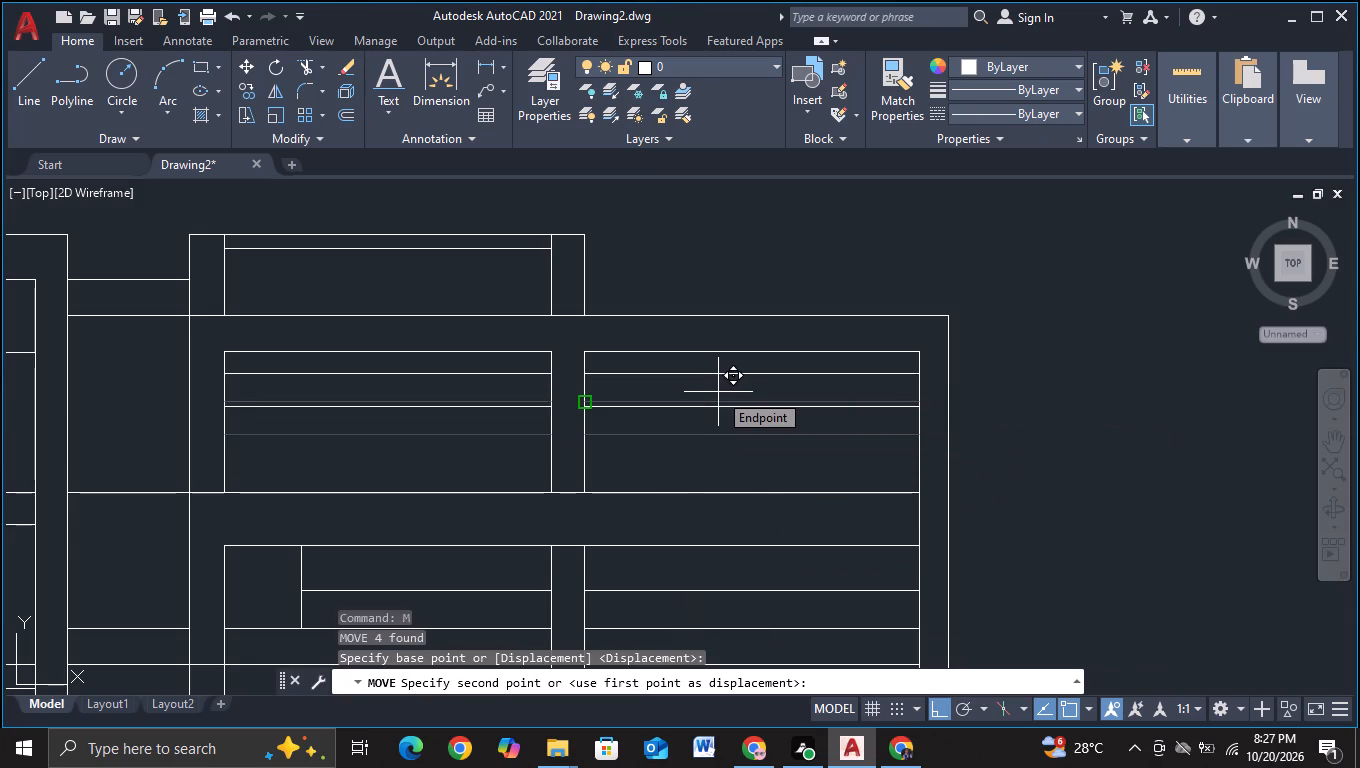
{"action": "key", "text": "F3"}
{"action": "left_click", "coordinate": [717, 402]}
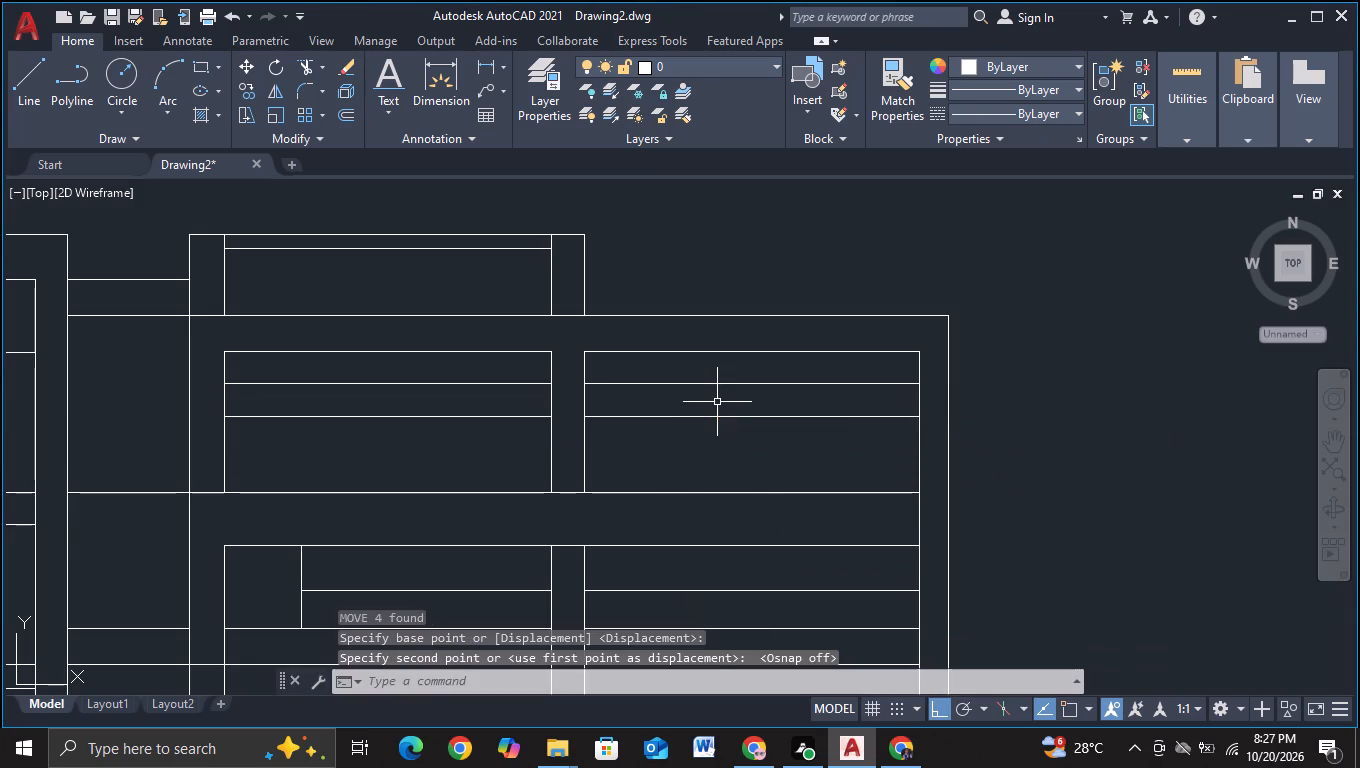
Examine the overall elevation, the upper bays and the column between them.
{"action": "scroll", "coordinate": [1071, 417], "scroll_direction": "down", "scroll_amount": 2}
{"action": "middle_click_drag", "start_coordinate": [1082, 458], "coordinate": [813, 329]}
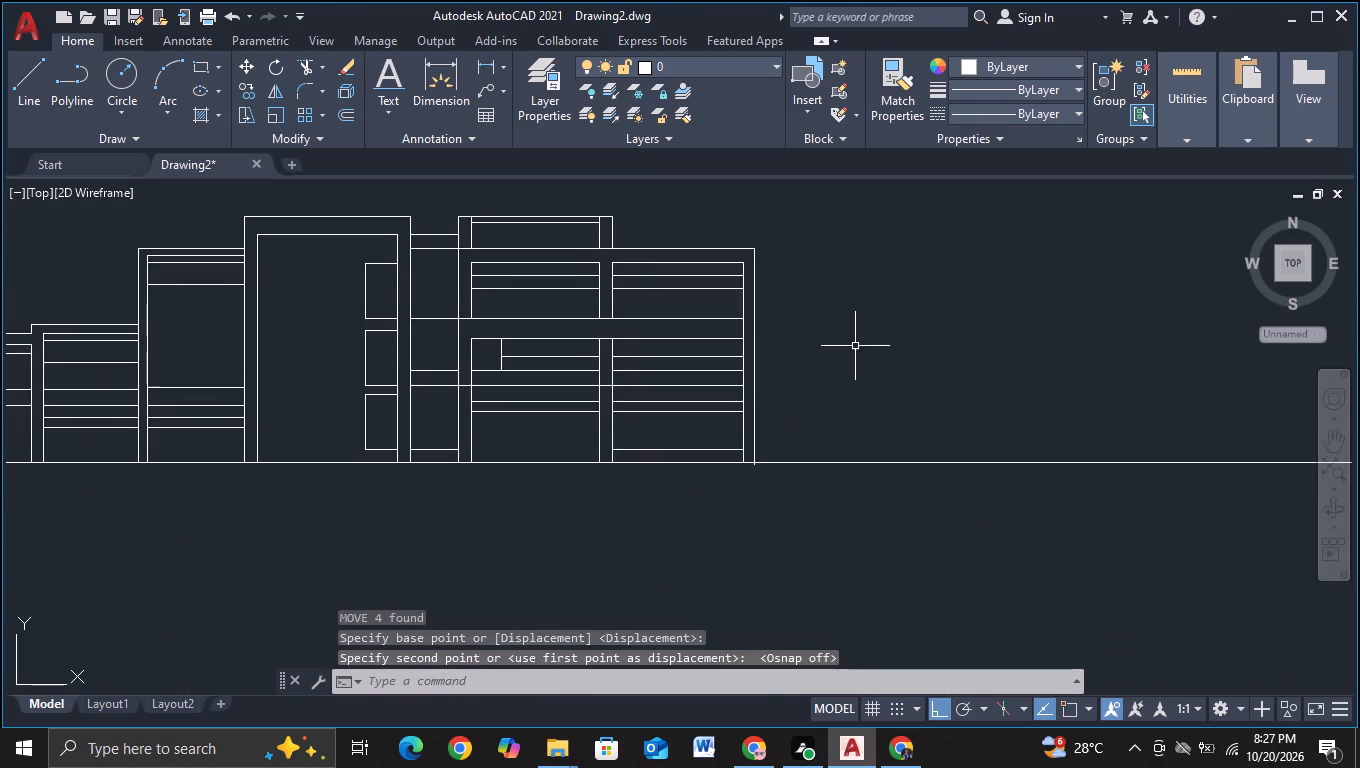
{"action": "middle_click_drag", "start_coordinate": [858, 346], "coordinate": [833, 352]}
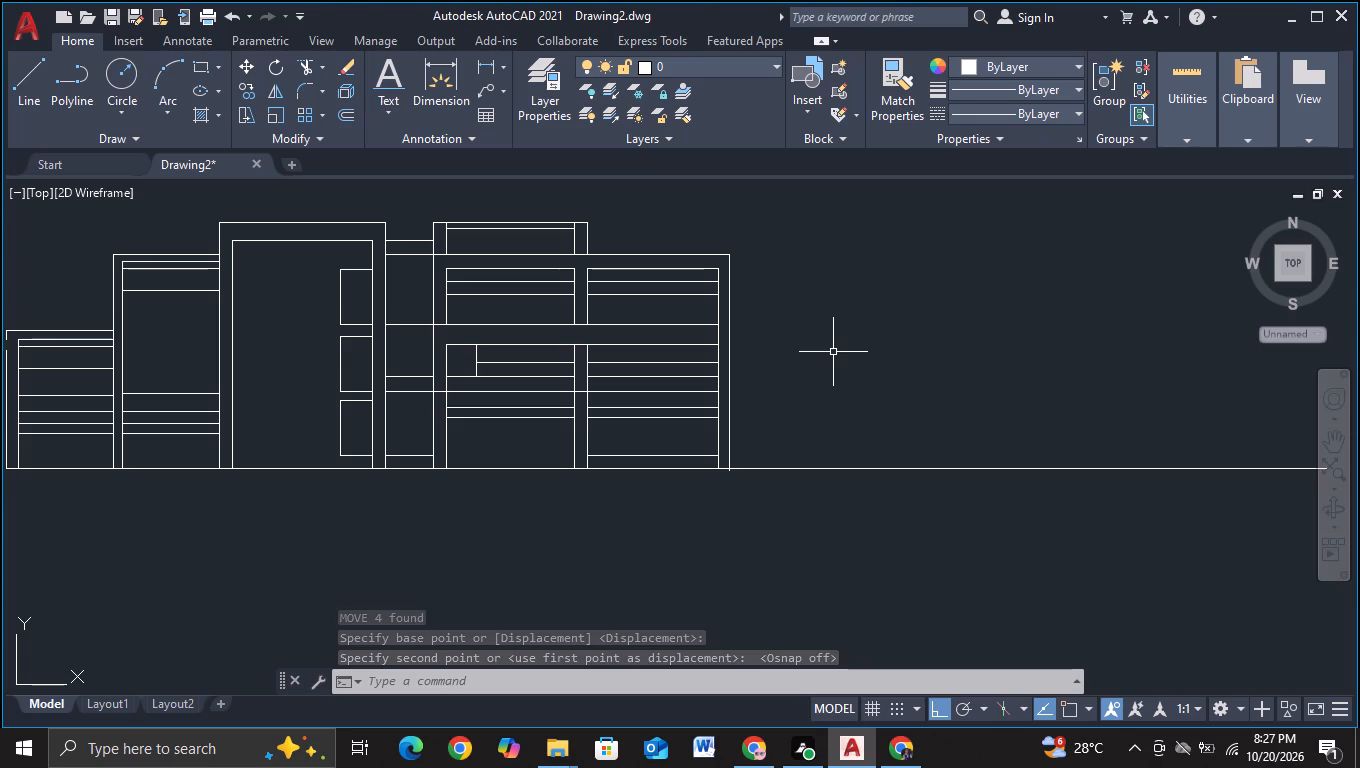
{"action": "scroll", "coordinate": [833, 352], "scroll_direction": "up", "scroll_amount": 1}
{"action": "middle_click_drag", "start_coordinate": [833, 352], "coordinate": [932, 512]}
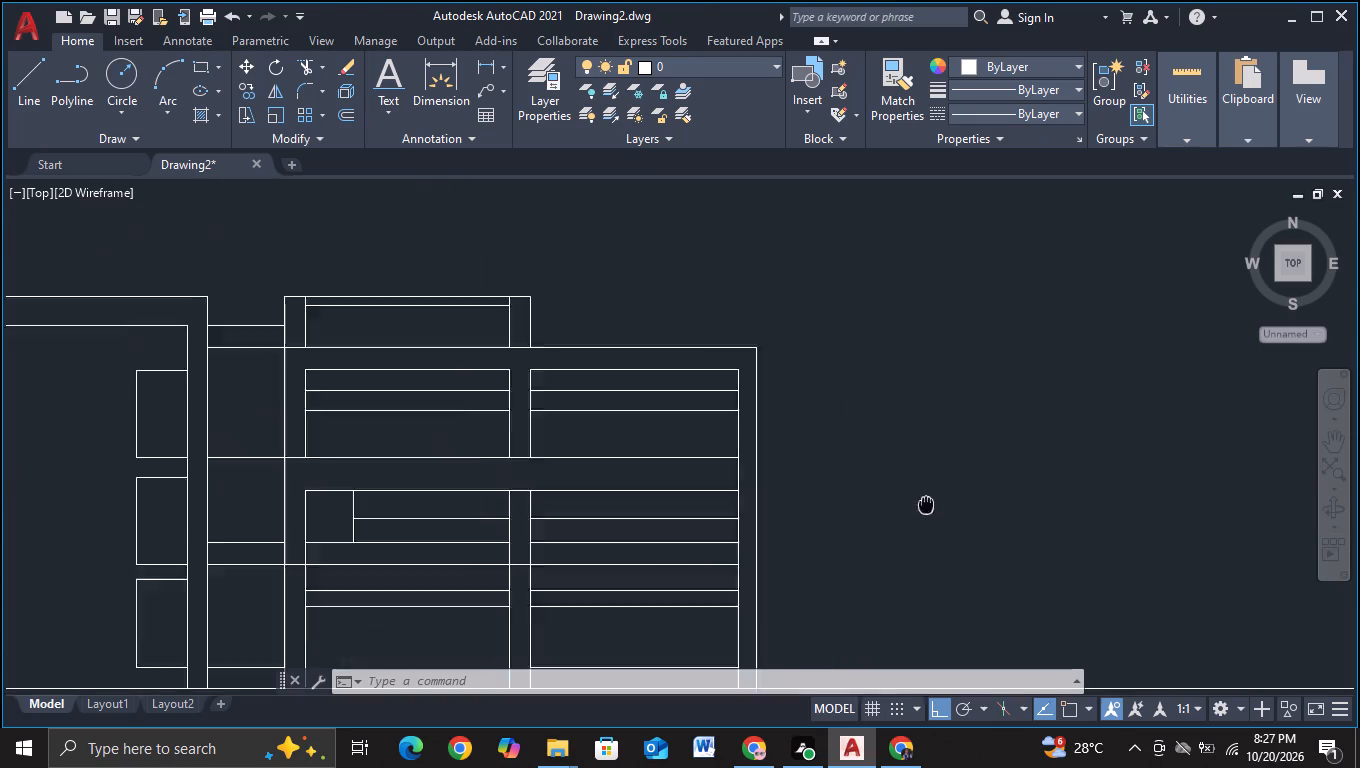
{"action": "middle_click_drag", "start_coordinate": [932, 512], "coordinate": [940, 517]}
{"action": "scroll", "coordinate": [927, 456], "scroll_direction": "up", "scroll_amount": 1}
{"action": "middle_click_drag", "start_coordinate": [910, 415], "coordinate": [1114, 486]}
{"action": "scroll", "coordinate": [448, 378], "scroll_direction": "up", "scroll_amount": 2}
{"action": "middle_click_drag", "start_coordinate": [419, 546], "coordinate": [455, 473]}
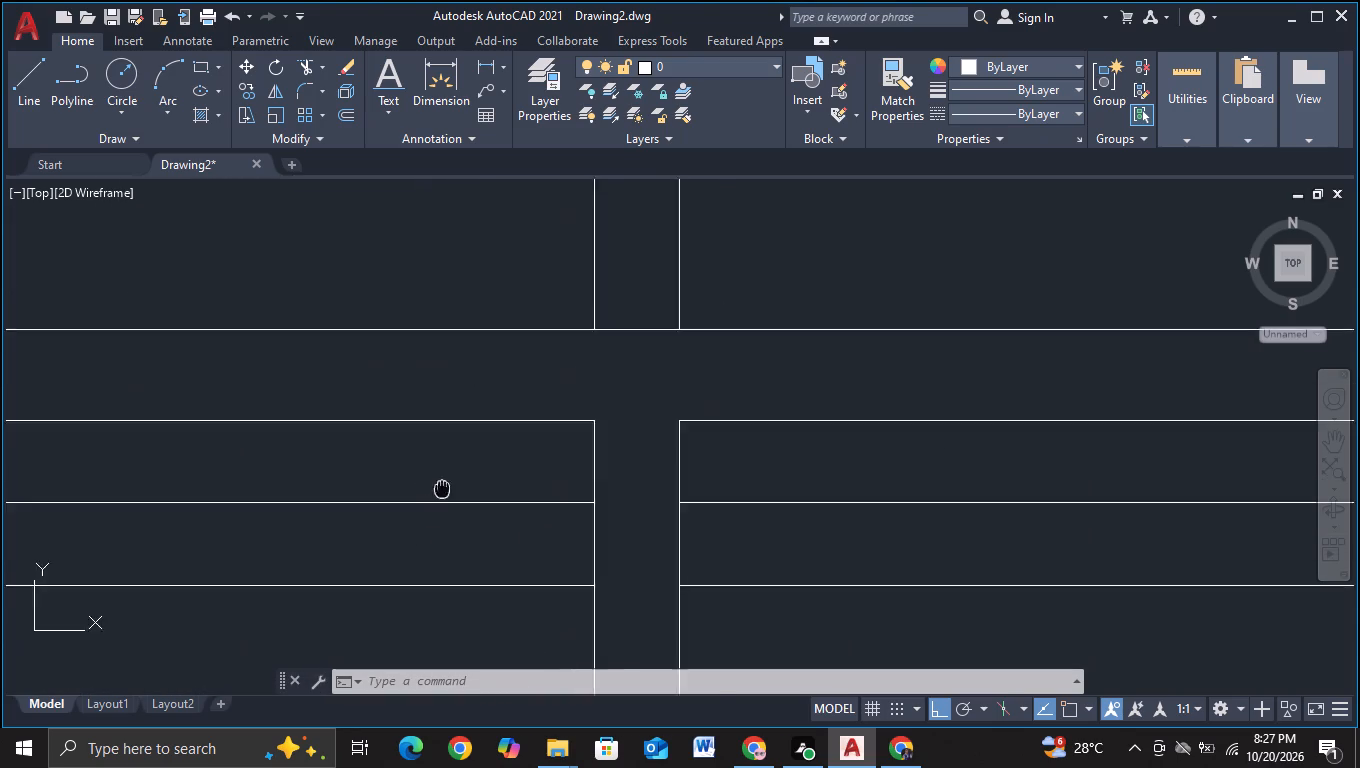
{"action": "middle_click_drag", "start_coordinate": [455, 473], "coordinate": [480, 452]}
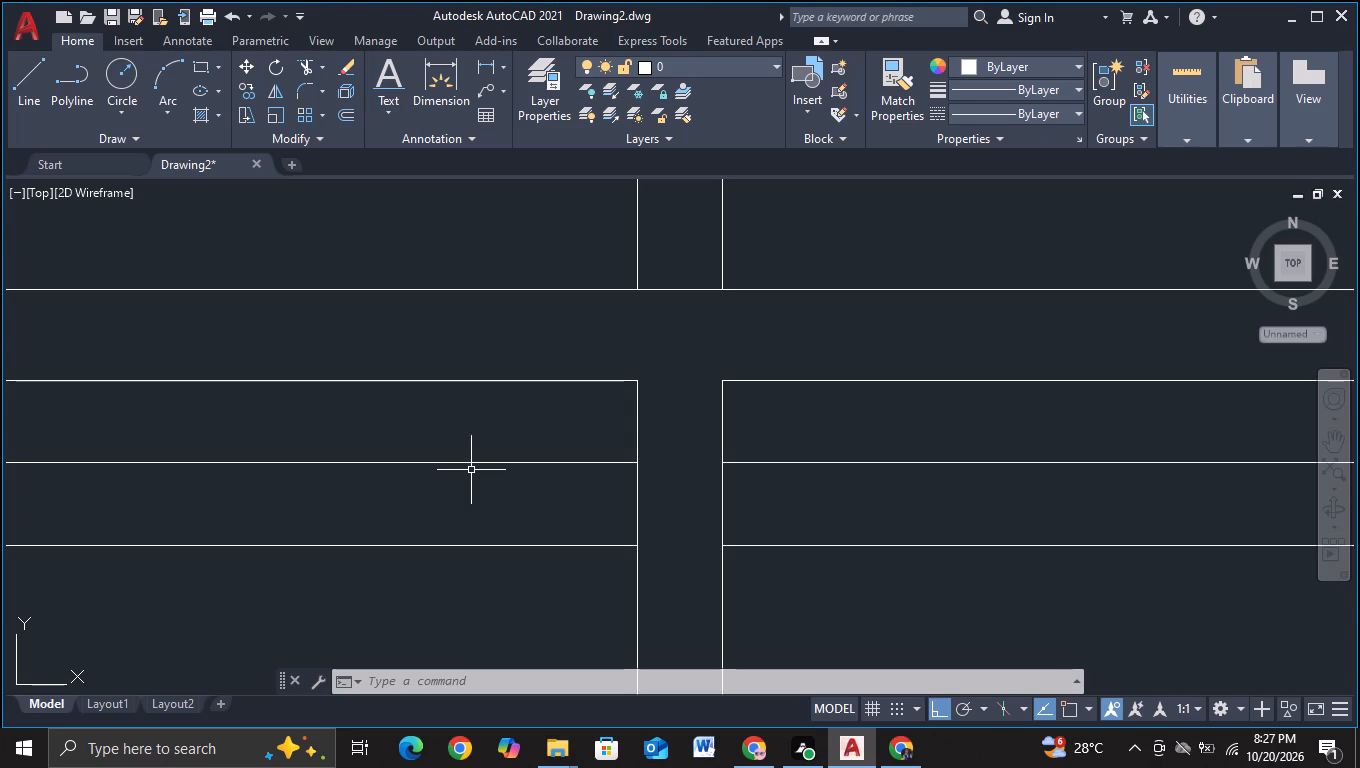
Copy the upper of the two horizontal lines in the upper bay beside the linking section to just below itself.
{"action": "scroll", "coordinate": [471, 470], "scroll_direction": "down", "scroll_amount": 1}
{"action": "middle_click_drag", "start_coordinate": [471, 482], "coordinate": [479, 481]}
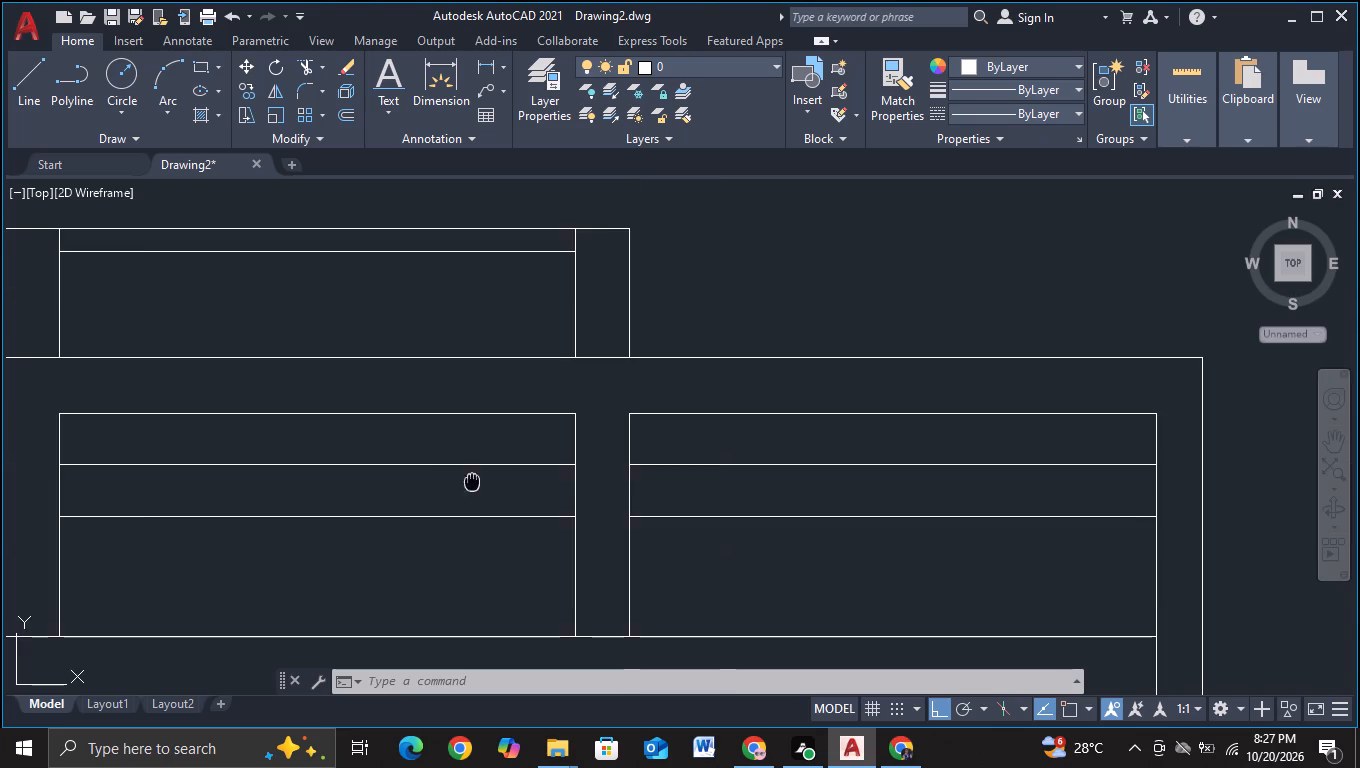
{"action": "middle_click_drag", "start_coordinate": [479, 481], "coordinate": [560, 478]}
{"action": "left_click", "coordinate": [522, 459]}
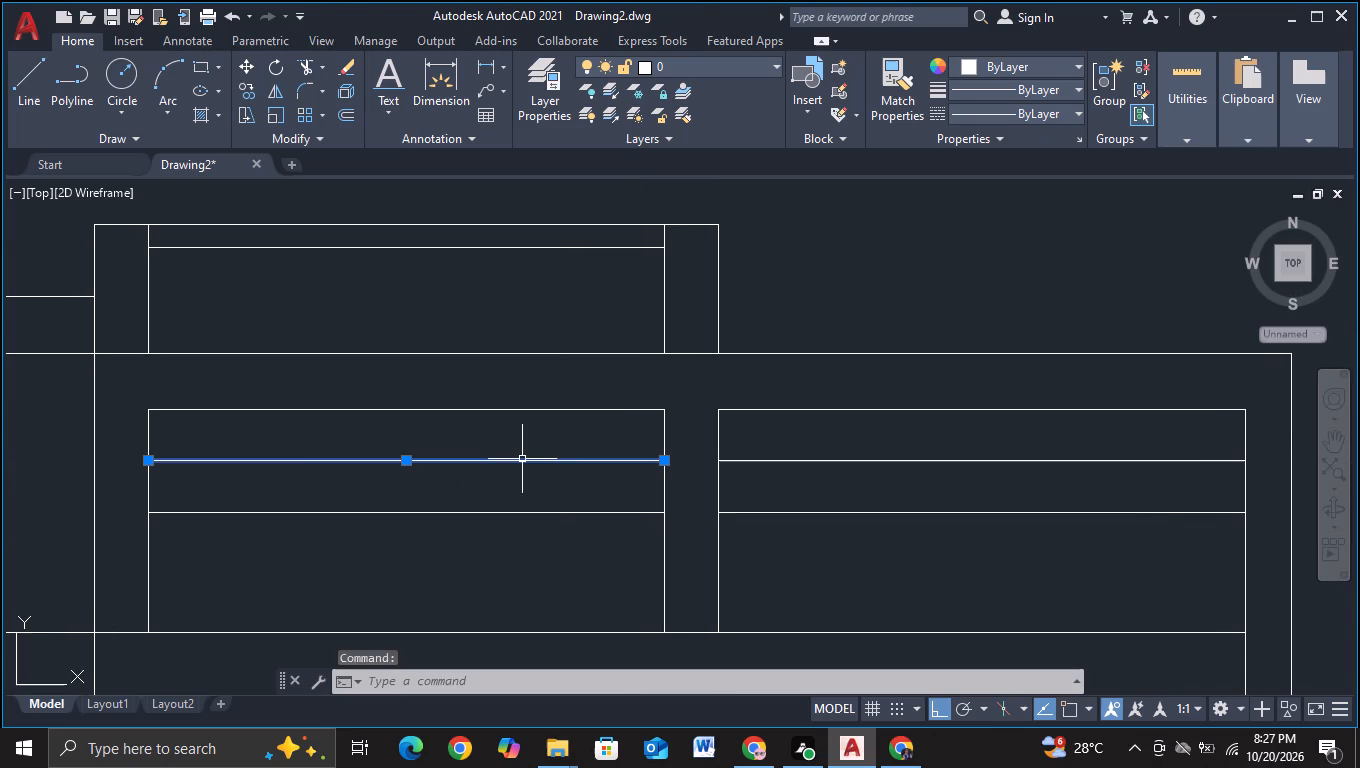
{"action": "key", "text": "c"}
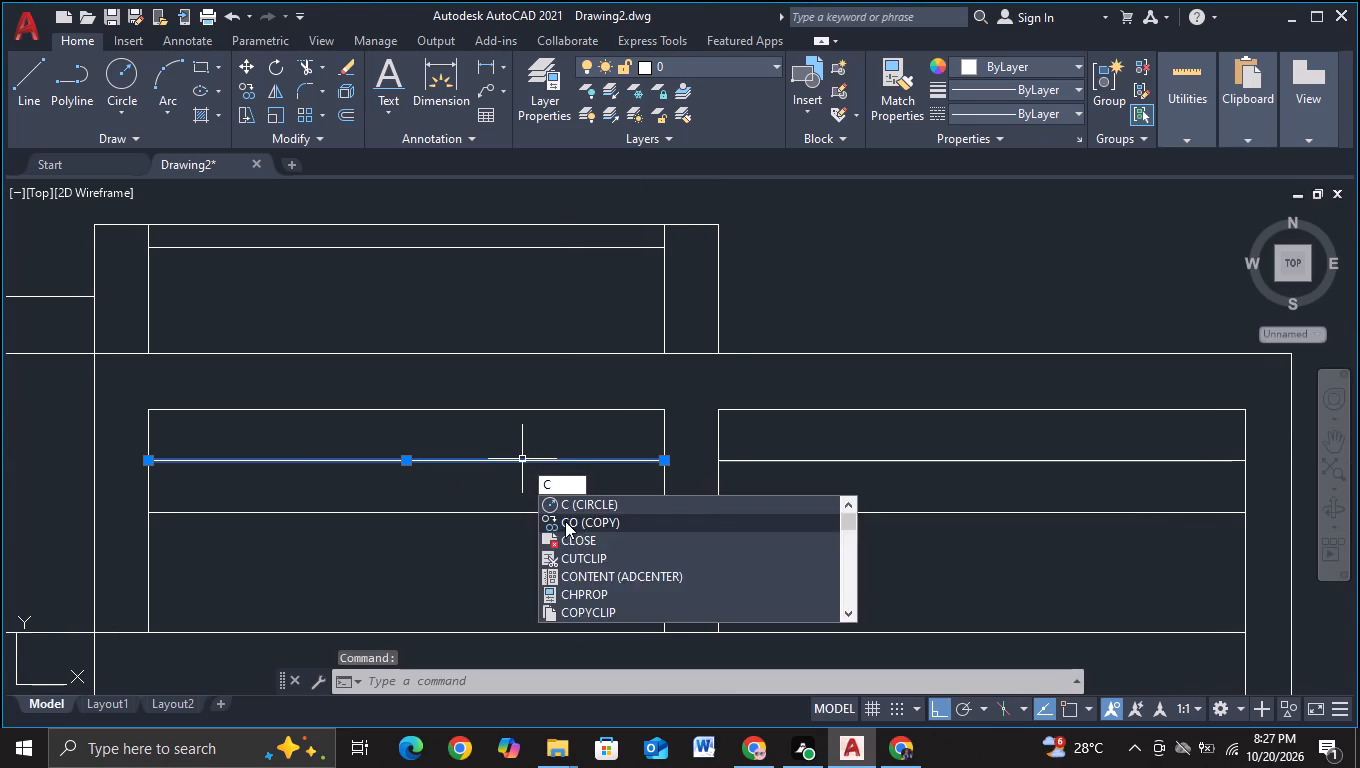
{"action": "left_click", "coordinate": [565, 521]}
{"action": "left_click", "coordinate": [529, 459]}
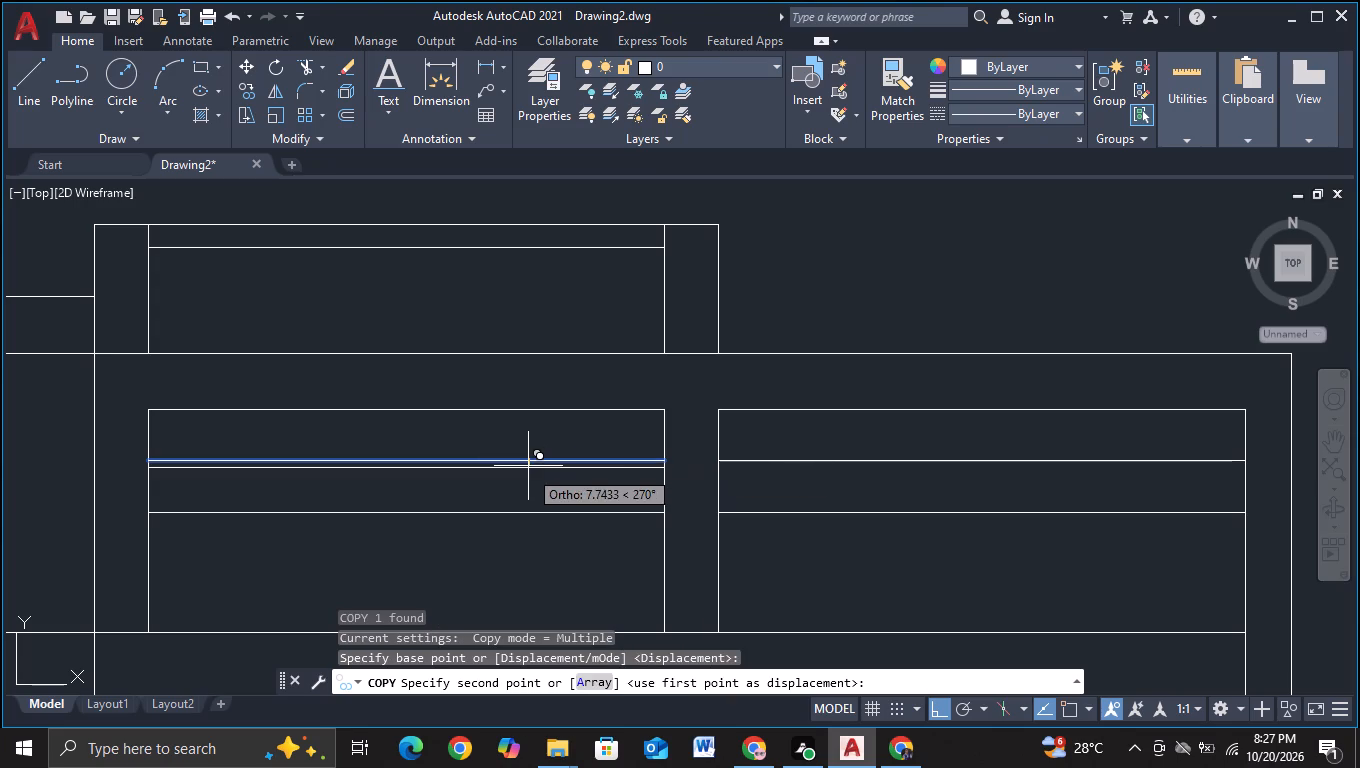
{"action": "left_click", "coordinate": [528, 468]}
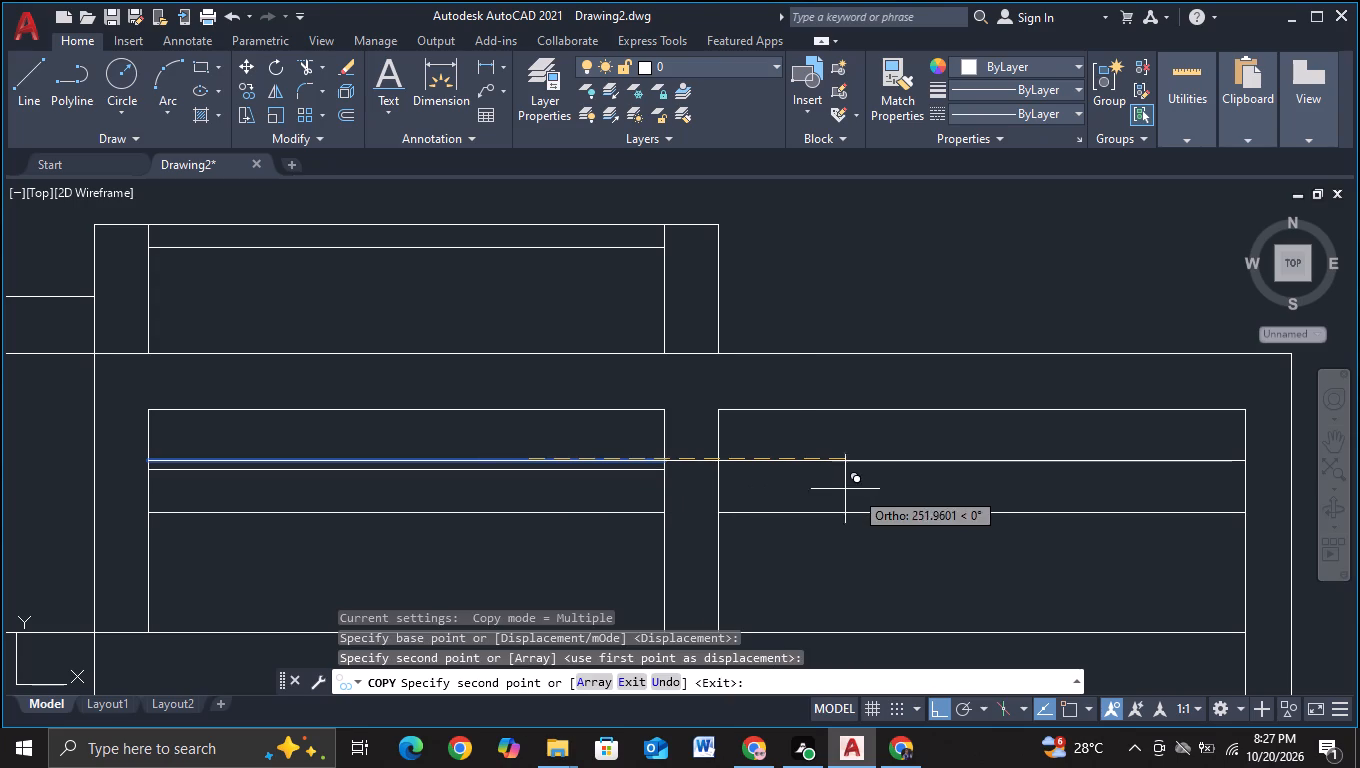
{"action": "key", "text": "Escape"}
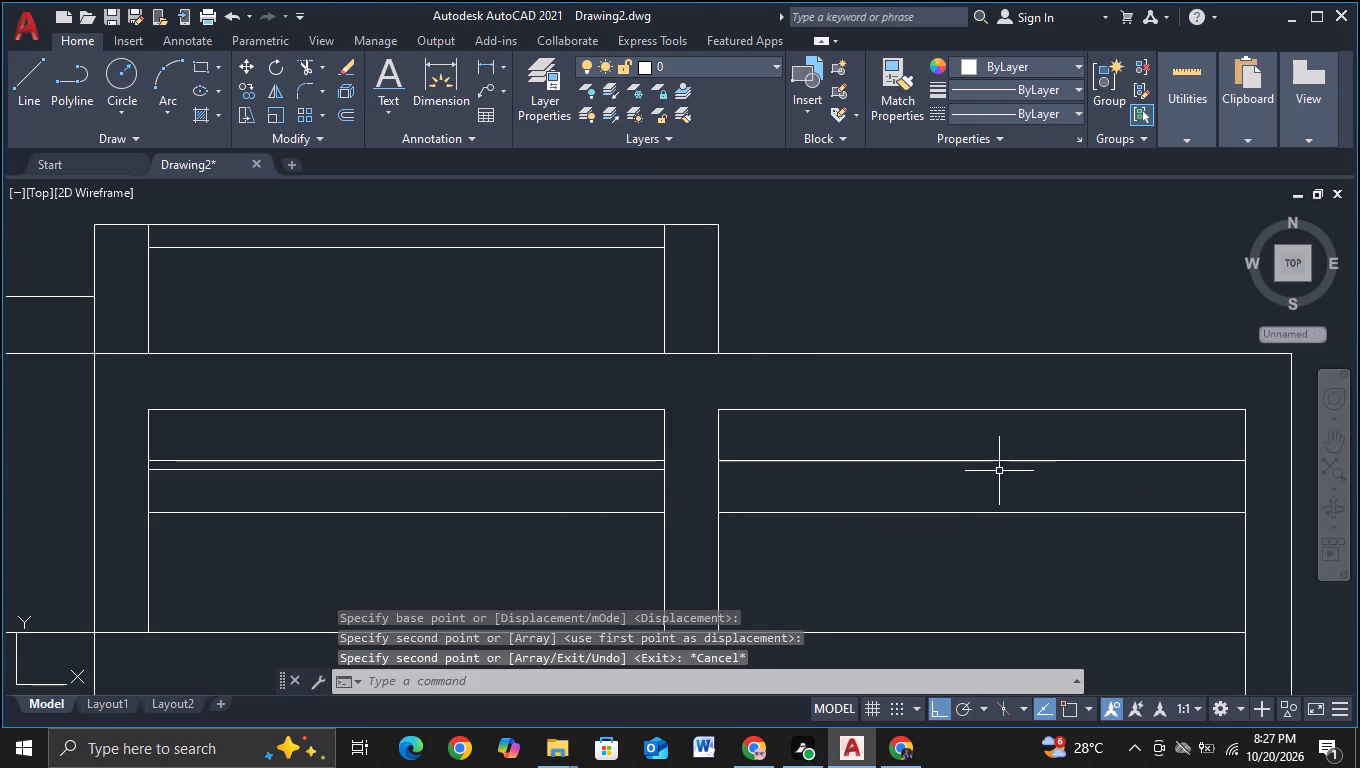
Copy the upper of the two horizontal lines in the outer upper bay to just below itself, level with the neighbouring copy.
{"action": "left_click_drag", "start_coordinate": [985, 447], "coordinate": [963, 499]}
{"action": "left_click", "coordinate": [963, 499]}
{"action": "key", "text": "c"}
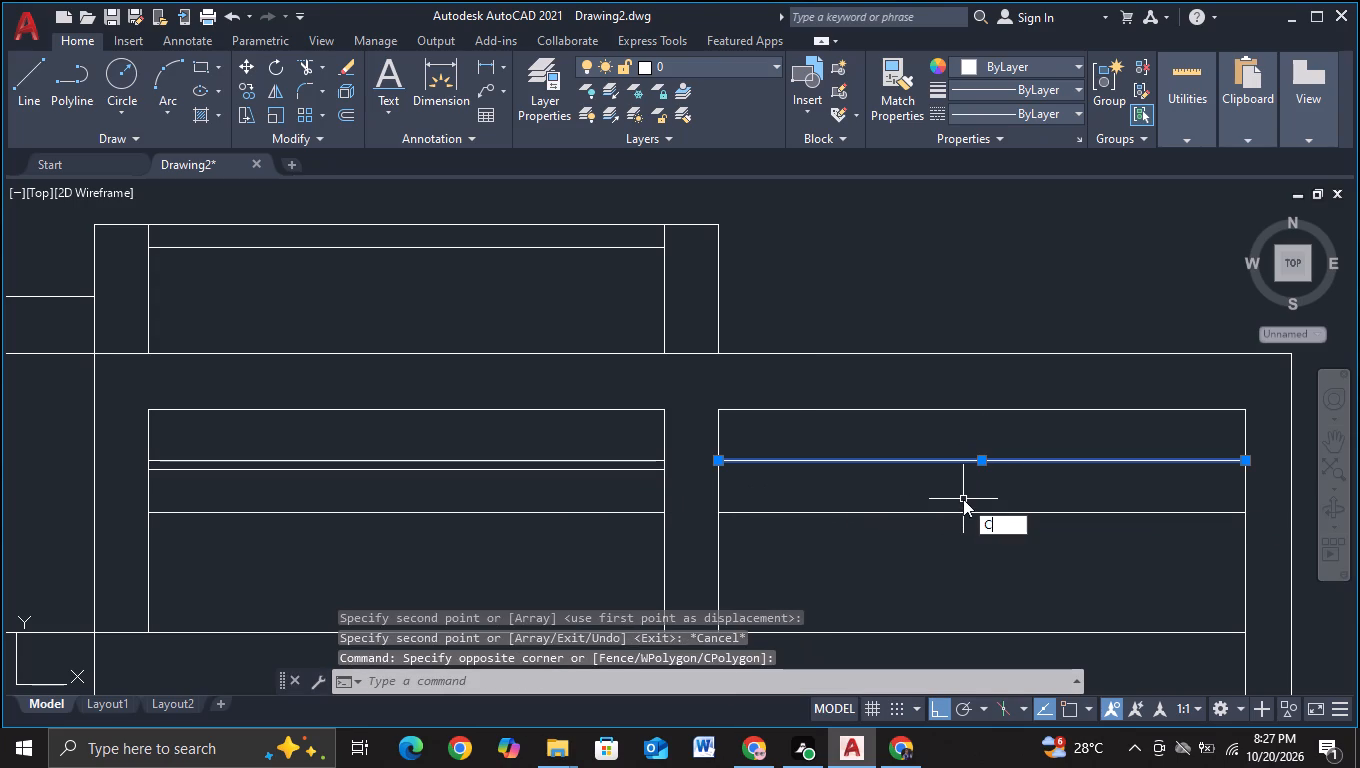
{"action": "left_click", "coordinate": [1043, 563]}
{"action": "left_click", "coordinate": [949, 461]}
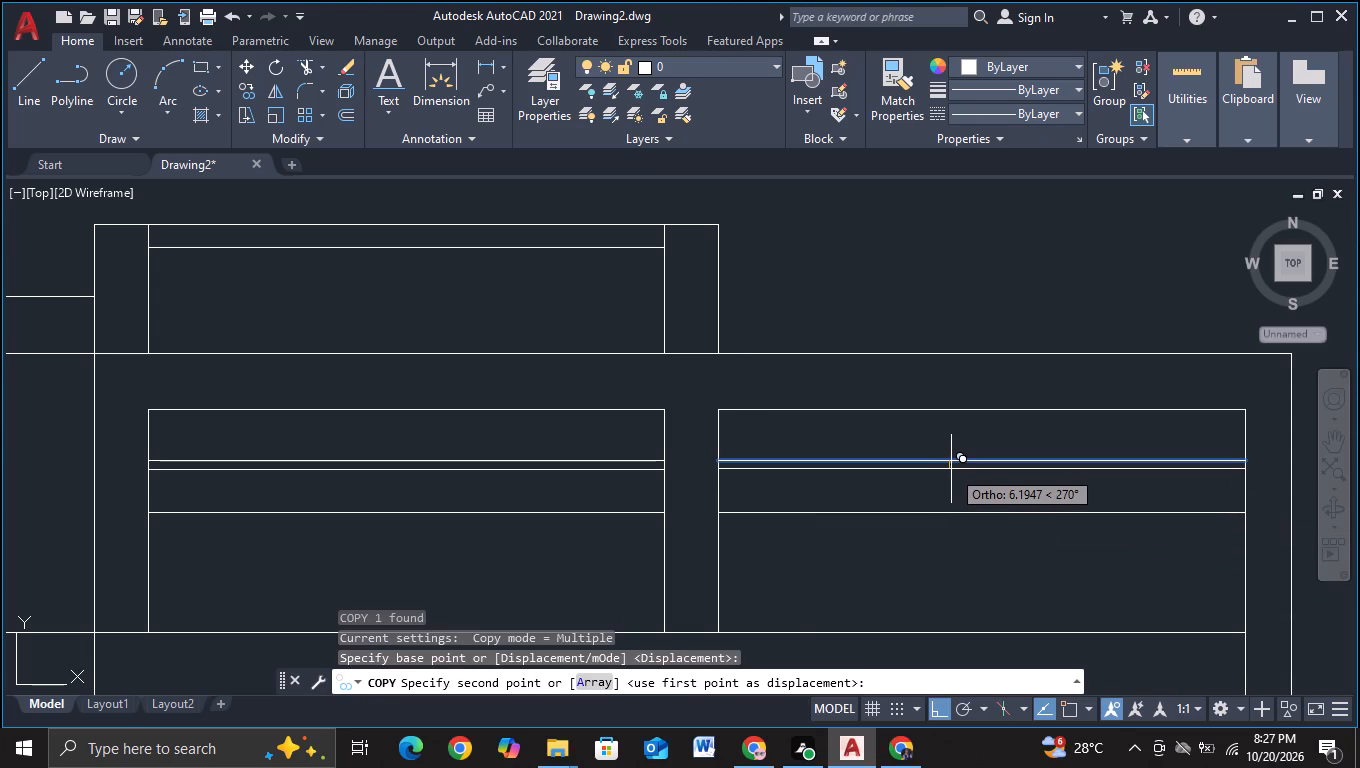
{"action": "left_click", "coordinate": [951, 470]}
{"action": "key", "text": "Escape"}
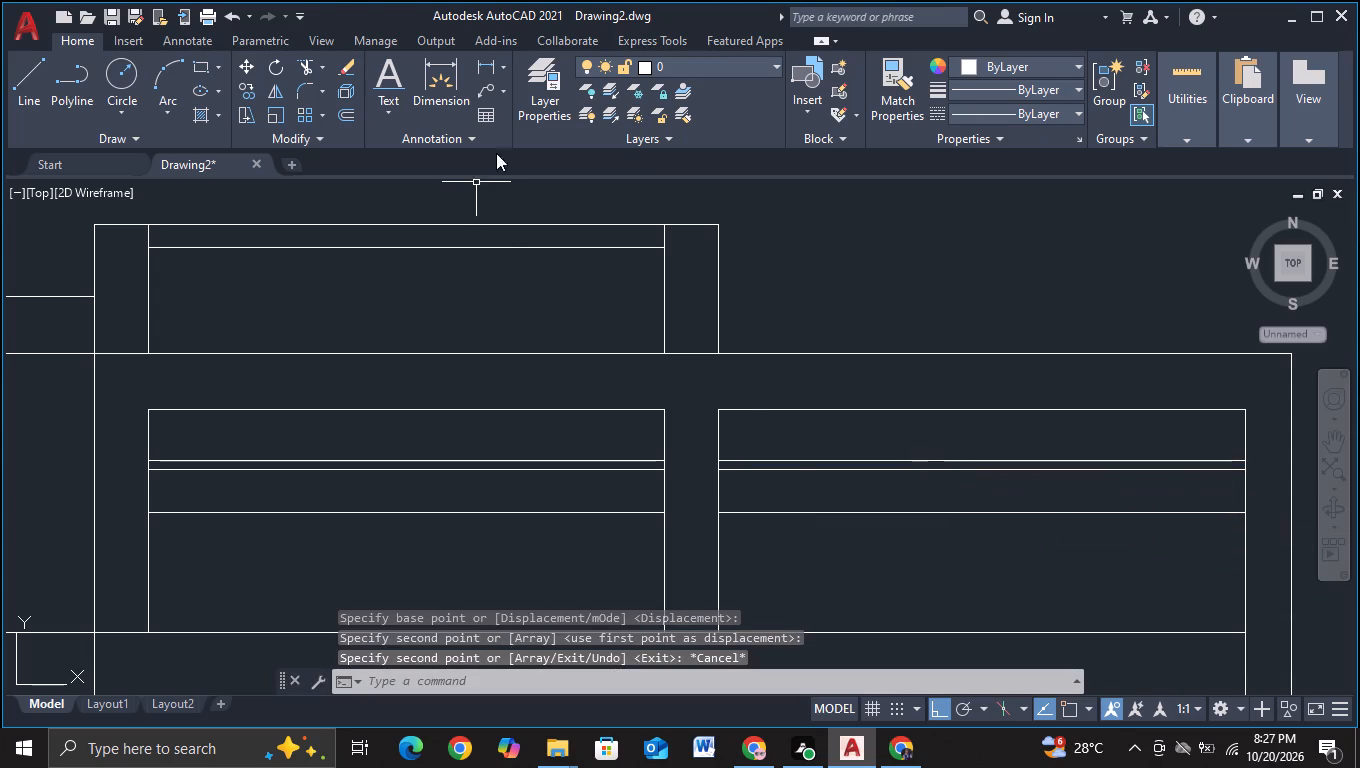
Trim the middle column's two edges and the inner bay's far edge between the closely spaced pair of horizontal lines.
{"action": "left_click", "coordinate": [305, 66]}
{"action": "scroll", "coordinate": [585, 399], "scroll_direction": "up", "scroll_amount": 1}
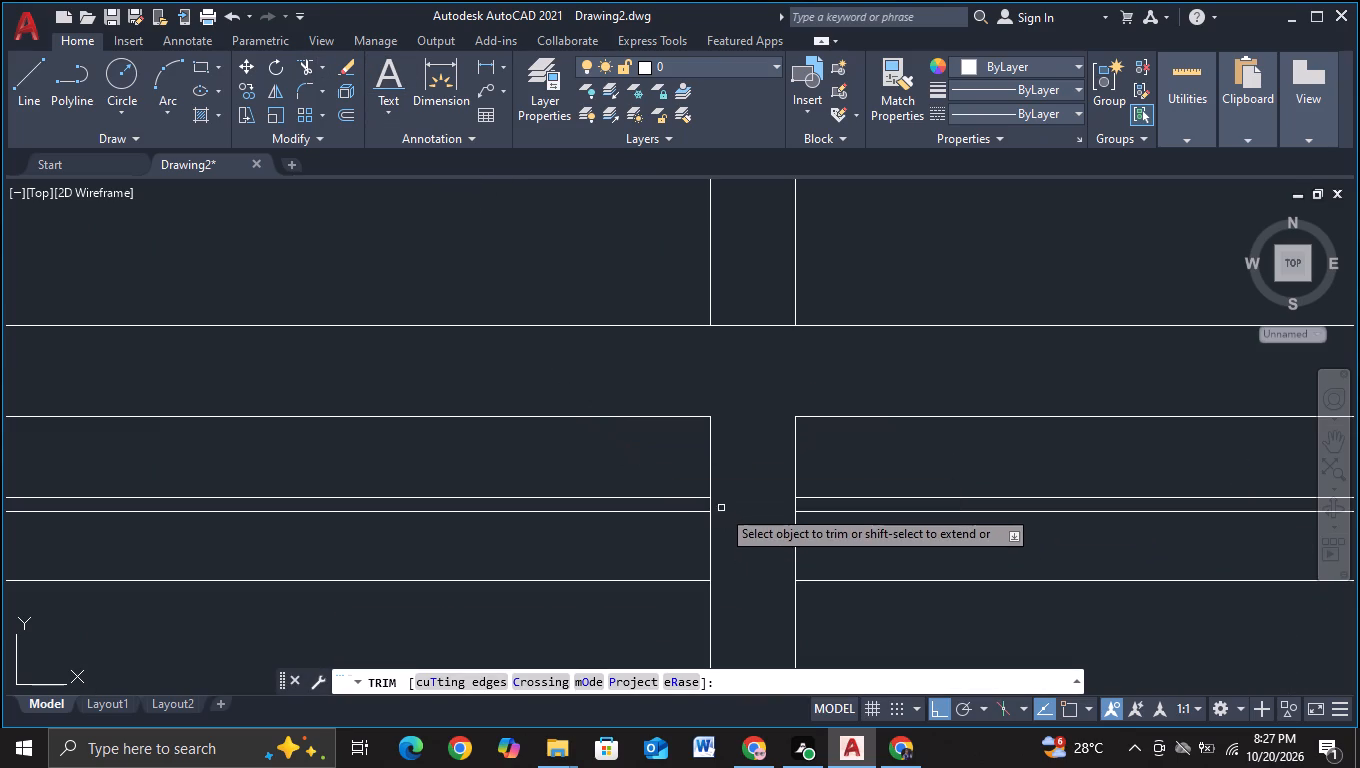
{"action": "left_click", "coordinate": [708, 505]}
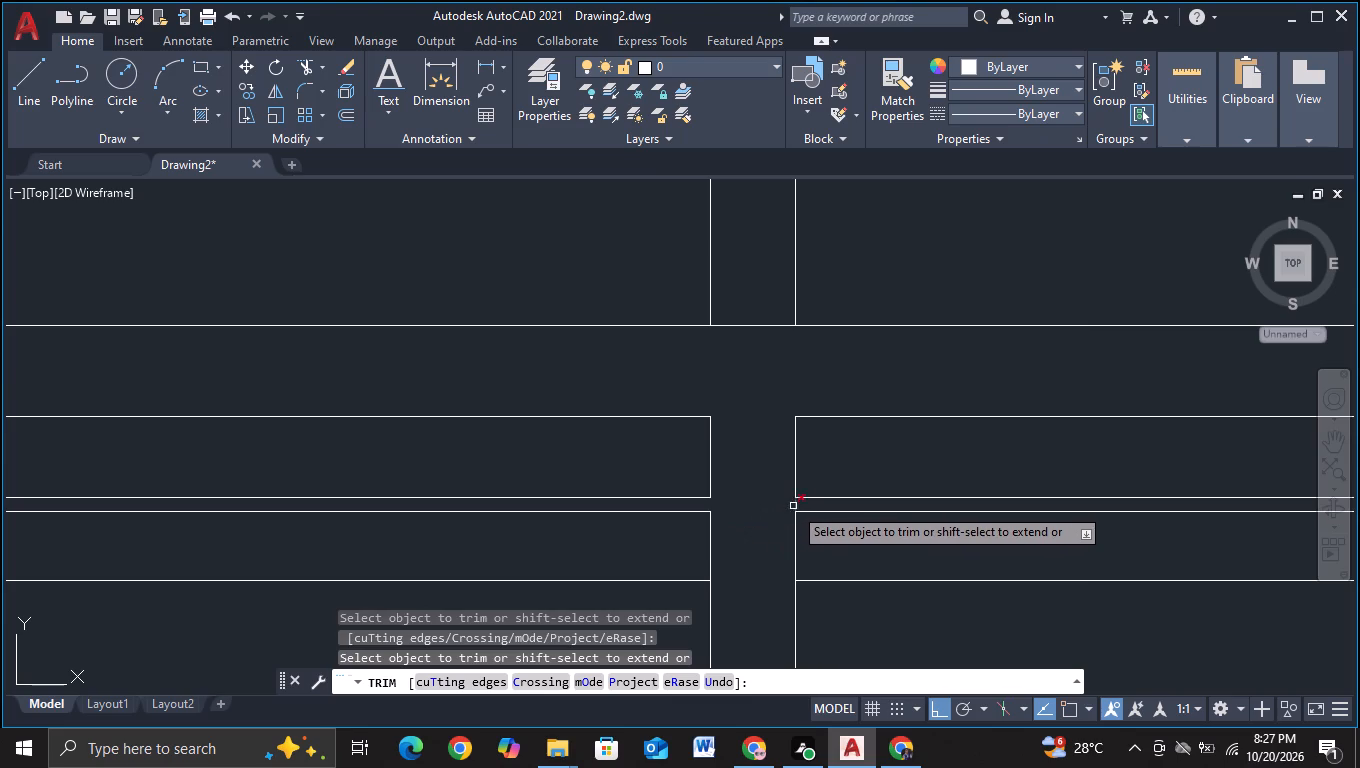
{"action": "left_click", "coordinate": [795, 503]}
{"action": "scroll", "coordinate": [594, 474], "scroll_direction": "down", "scroll_amount": 1}
{"action": "middle_click_drag", "start_coordinate": [395, 442], "coordinate": [652, 414]}
{"action": "scroll", "coordinate": [409, 466], "scroll_direction": "up", "scroll_amount": 1}
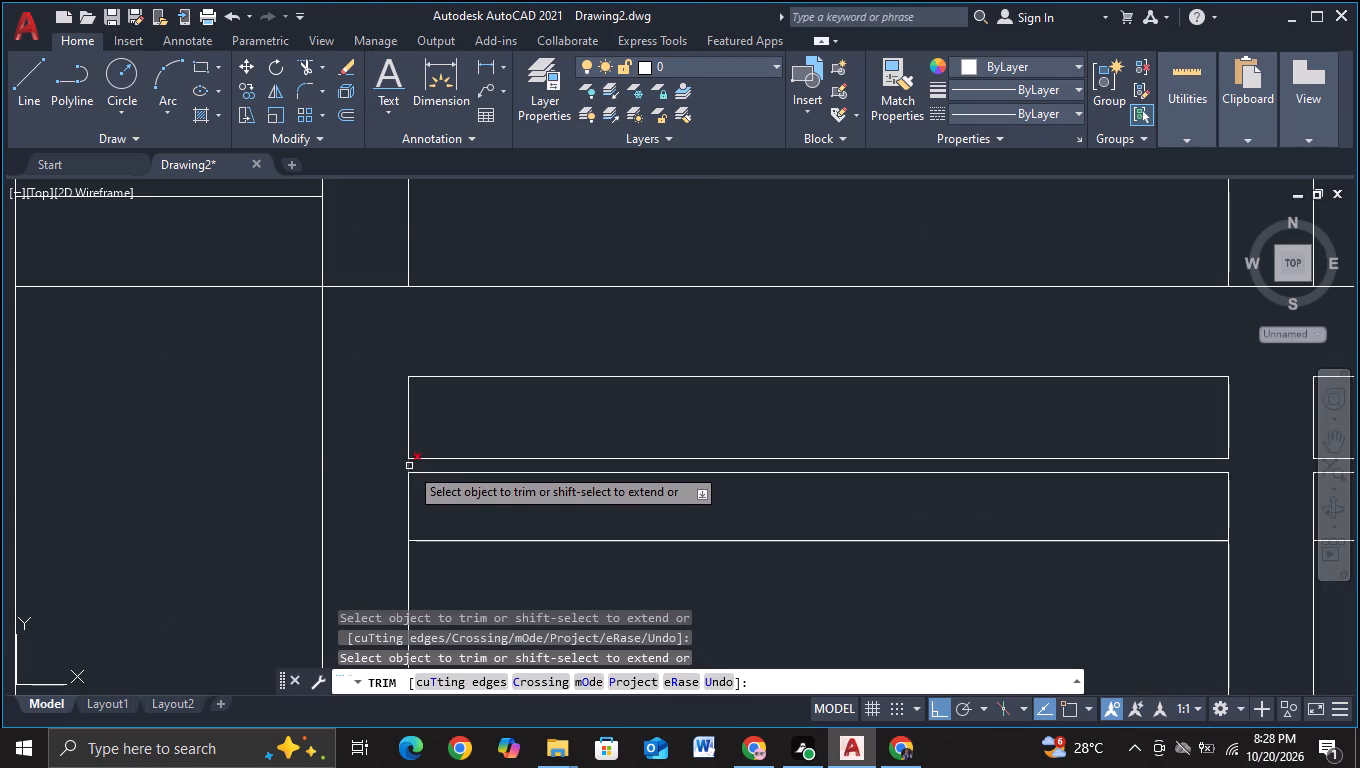
{"action": "left_click", "coordinate": [409, 466]}
{"action": "scroll", "coordinate": [671, 450], "scroll_direction": "down", "scroll_amount": 1}
{"action": "middle_click_drag", "start_coordinate": [694, 444], "coordinate": [315, 405]}
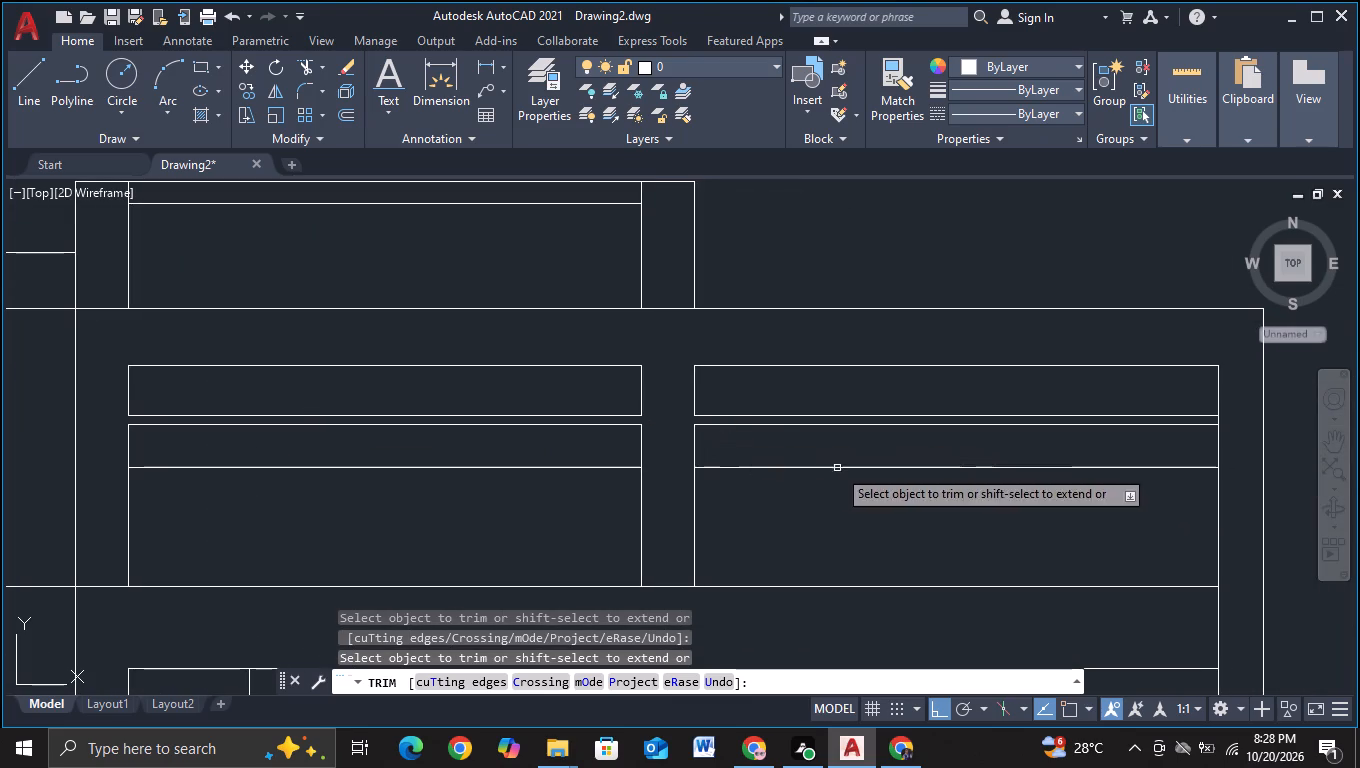
{"action": "middle_click", "coordinate": [968, 450]}
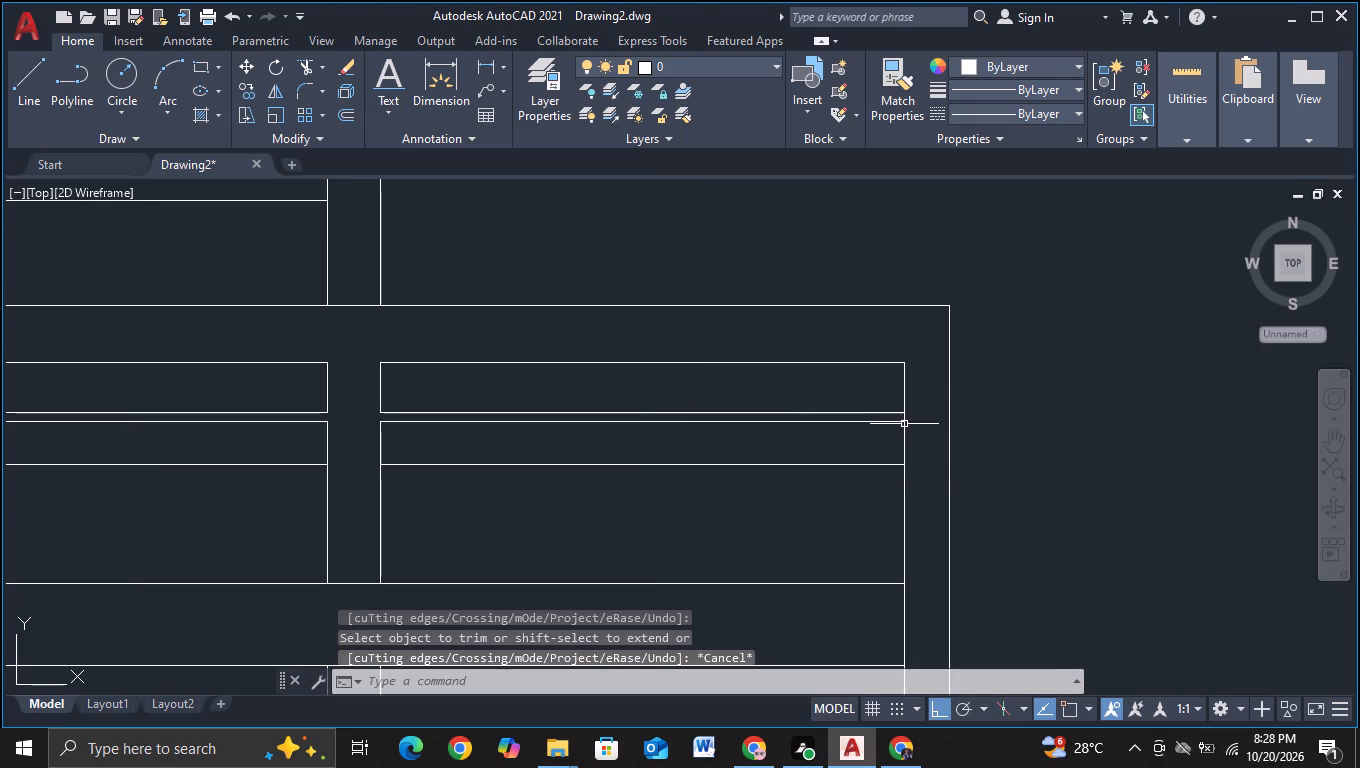
Trim the outer edge column's inner line between the closely spaced pair of horizontal lines in the upper bay.
{"action": "left_click", "coordinate": [304, 69]}
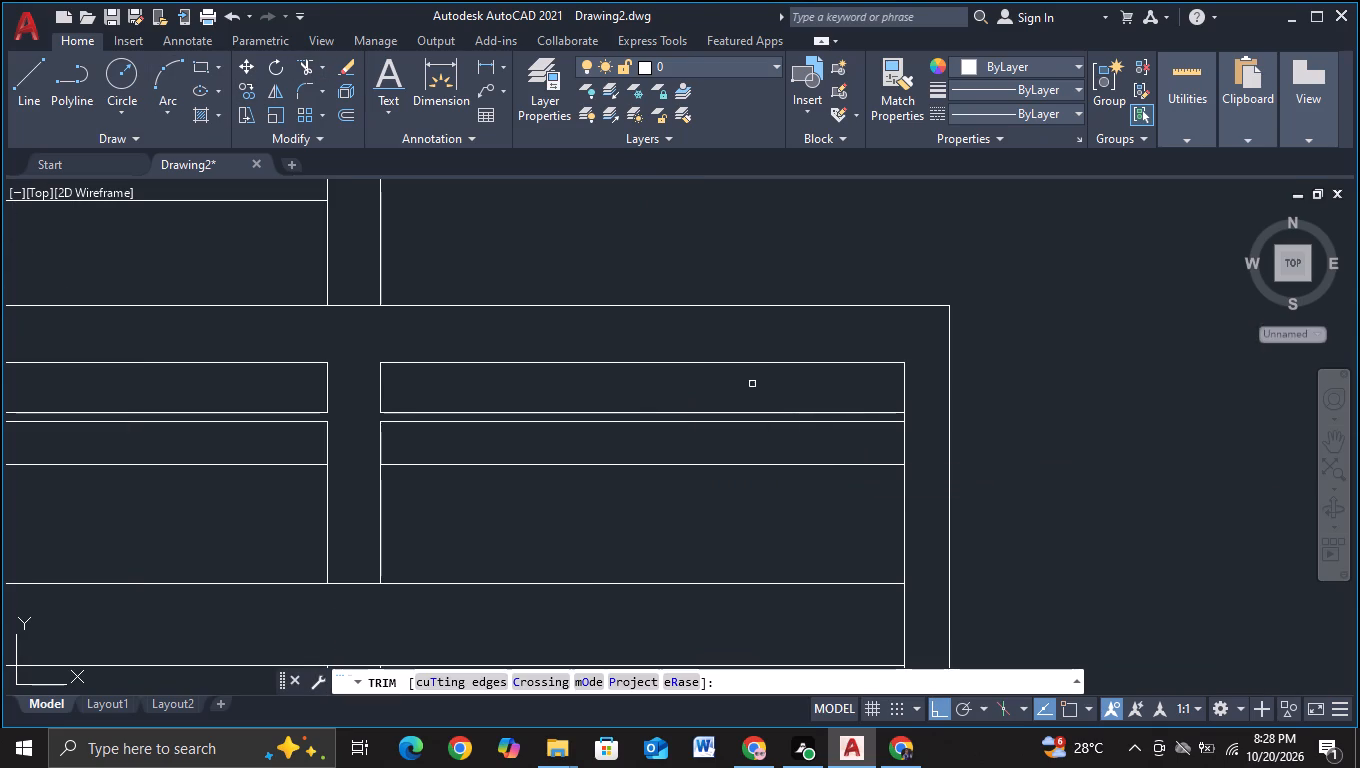
{"action": "scroll", "coordinate": [889, 437], "scroll_direction": "up", "scroll_amount": 1}
{"action": "left_click", "coordinate": [910, 406]}
{"action": "scroll", "coordinate": [932, 406], "scroll_direction": "down", "scroll_amount": 2}
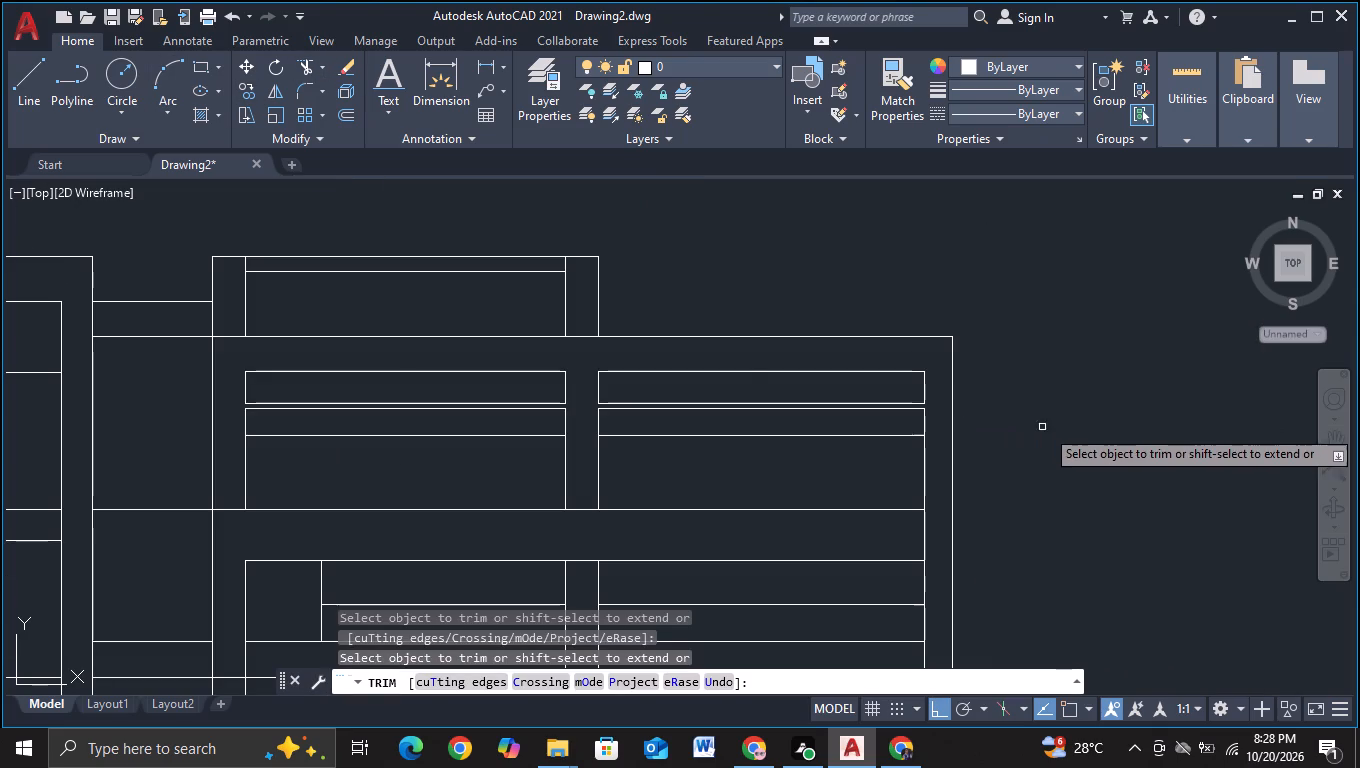
{"action": "scroll", "coordinate": [1062, 443], "scroll_direction": "down", "scroll_amount": 1}
{"action": "middle_click_drag", "start_coordinate": [1070, 412], "coordinate": [1073, 293]}
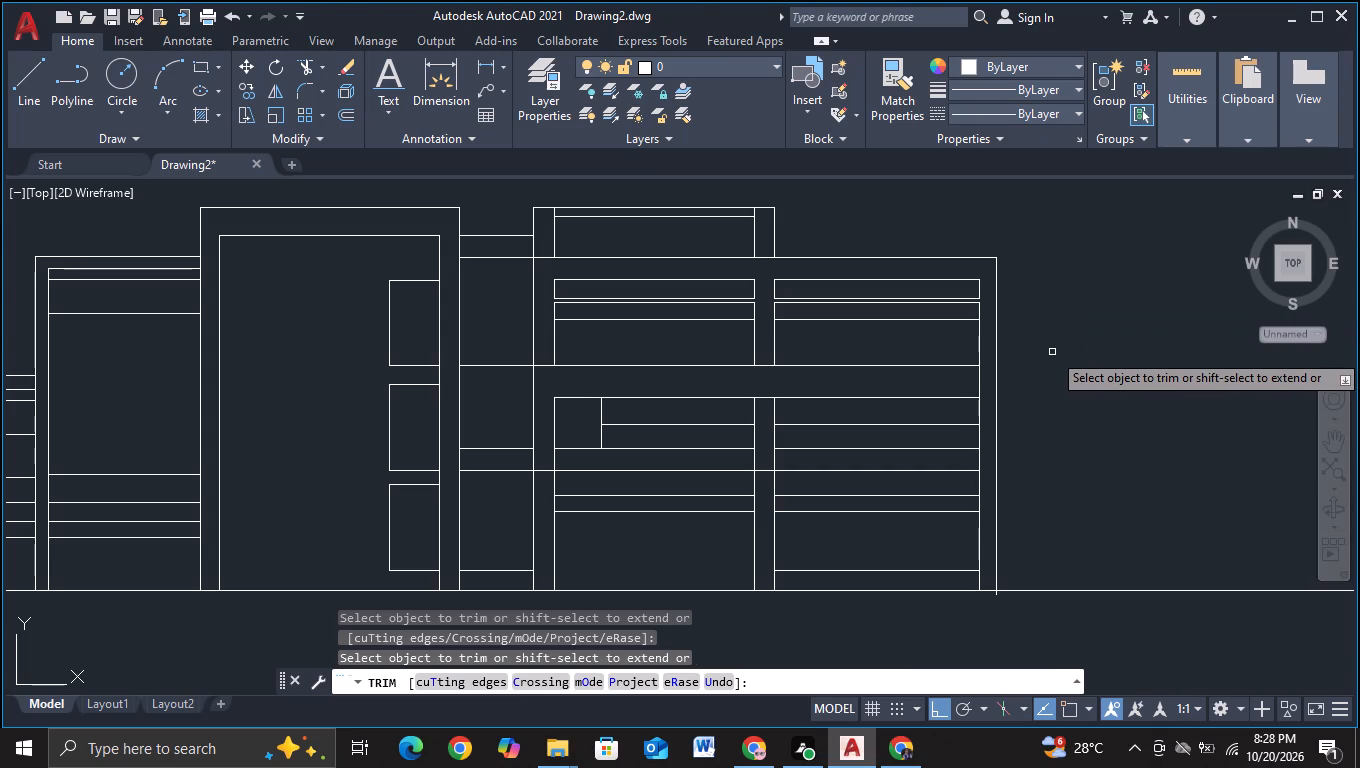
{"action": "key", "text": "Escape"}
Draw a short vertical line near the middle of the outer ground-level bay, crossing its low horizontal line and the ground line.
{"action": "middle_click_drag", "start_coordinate": [1060, 402], "coordinate": [1058, 376]}
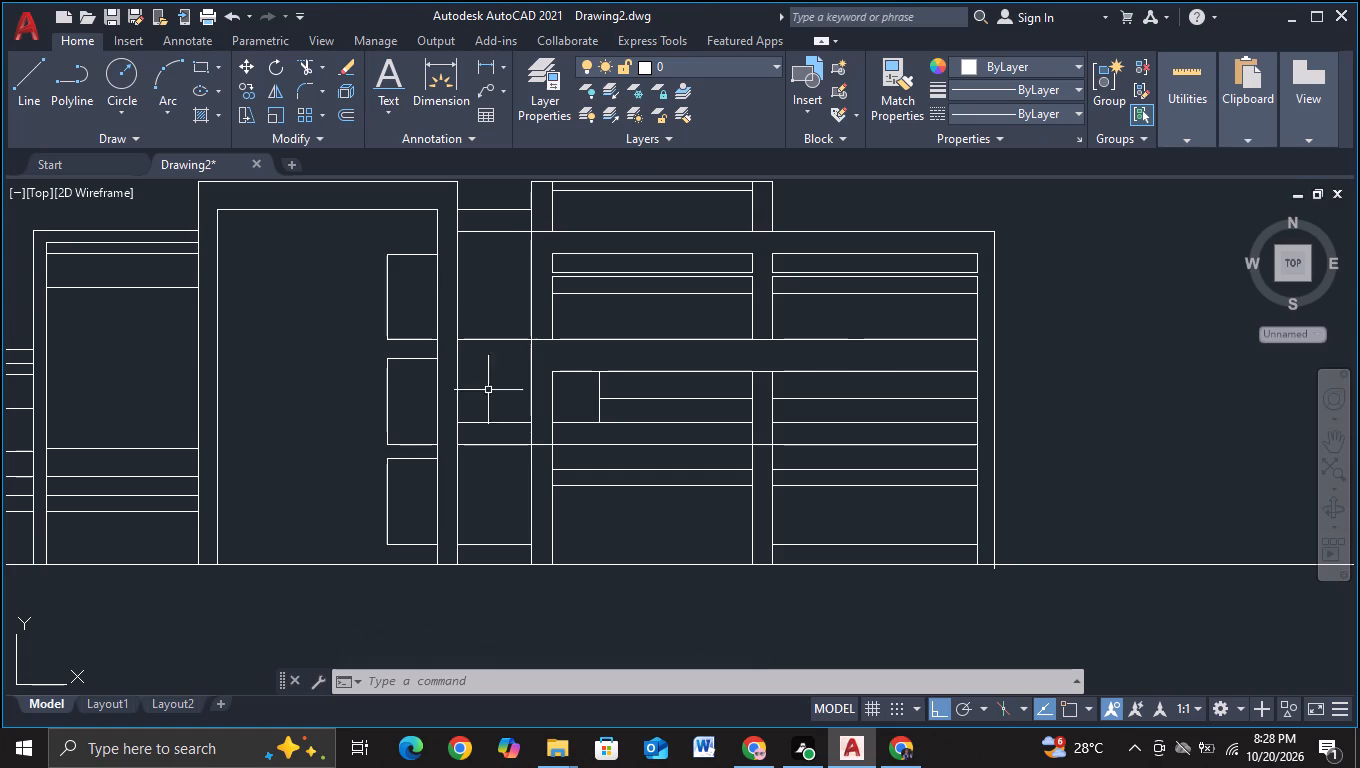
{"action": "left_click", "coordinate": [15, 86]}
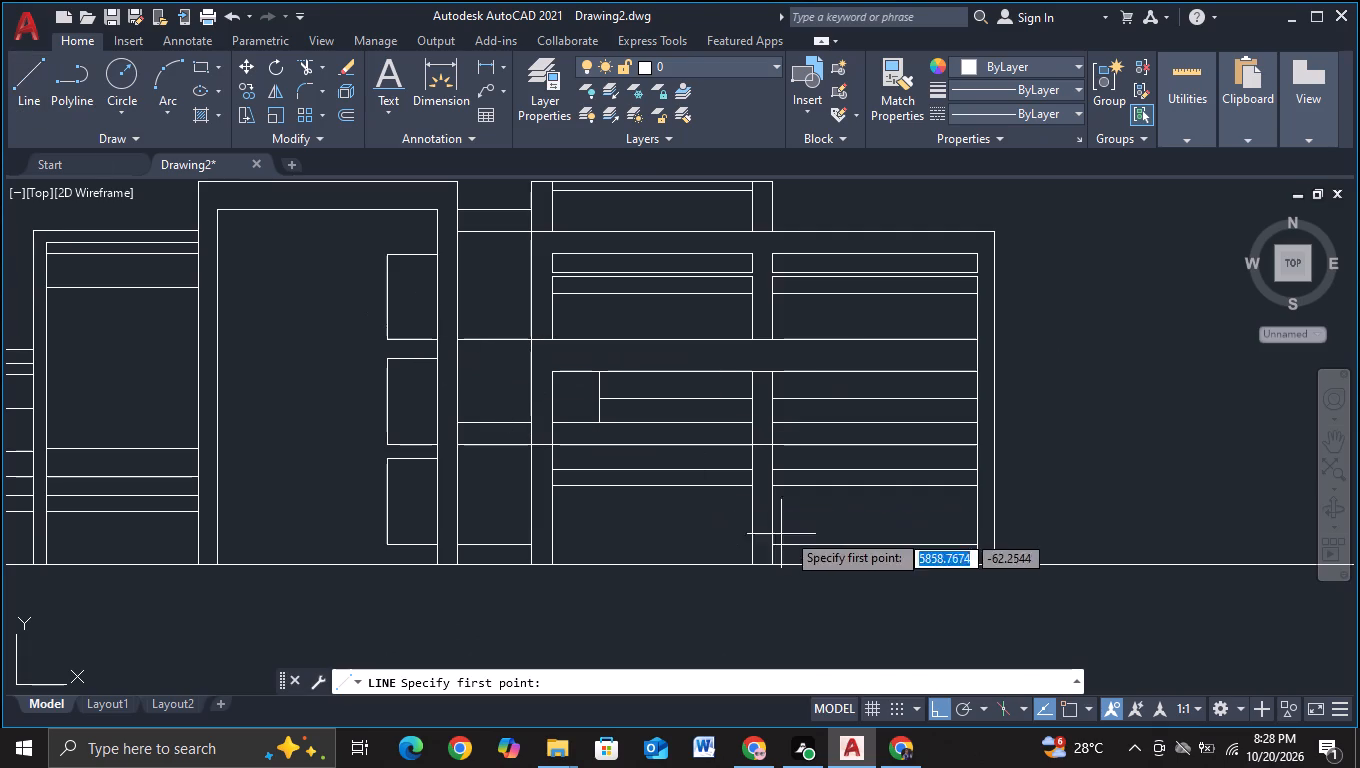
{"action": "left_click", "coordinate": [865, 530]}
{"action": "left_click", "coordinate": [855, 607]}
{"action": "key", "text": "Escape"}
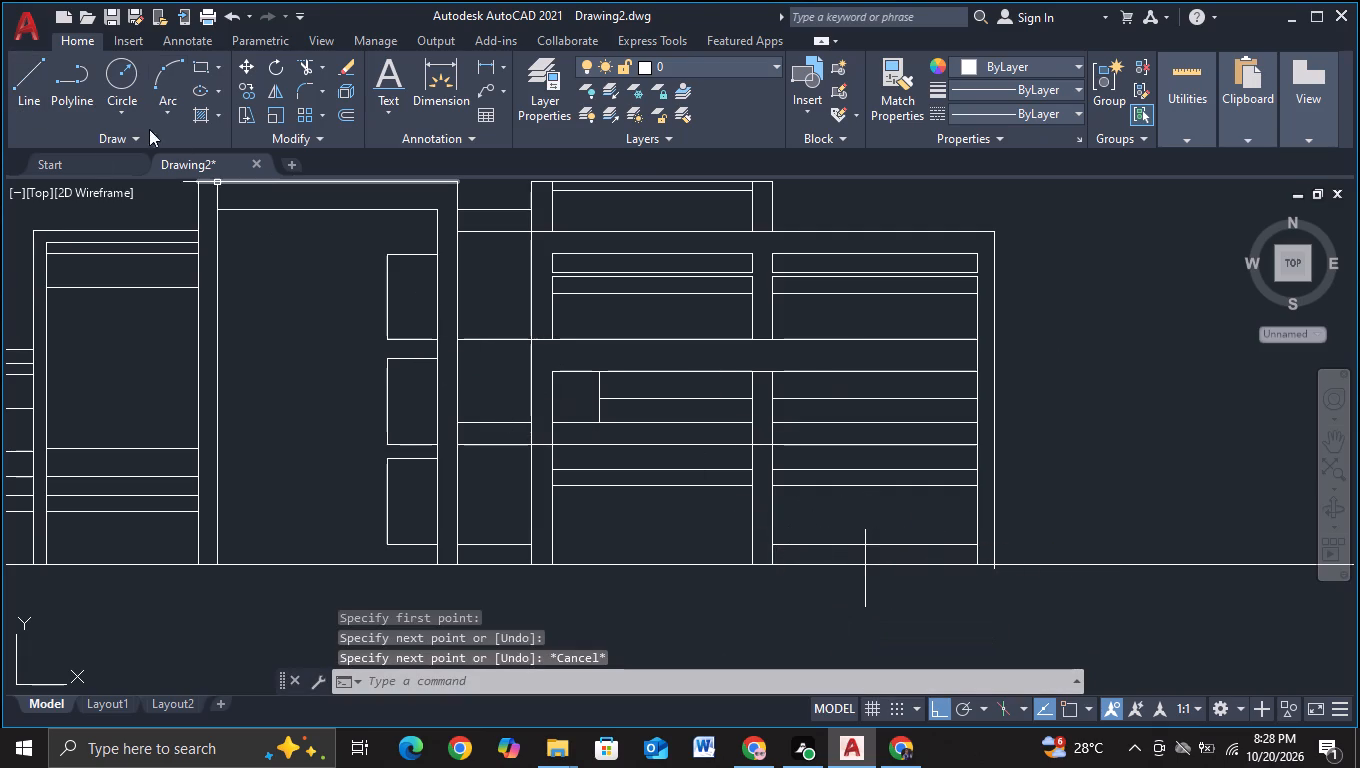
Trim the vertical line above the low horizontal line and below ground, and the low line's part toward the outer edge column.
{"action": "left_click", "coordinate": [307, 61]}
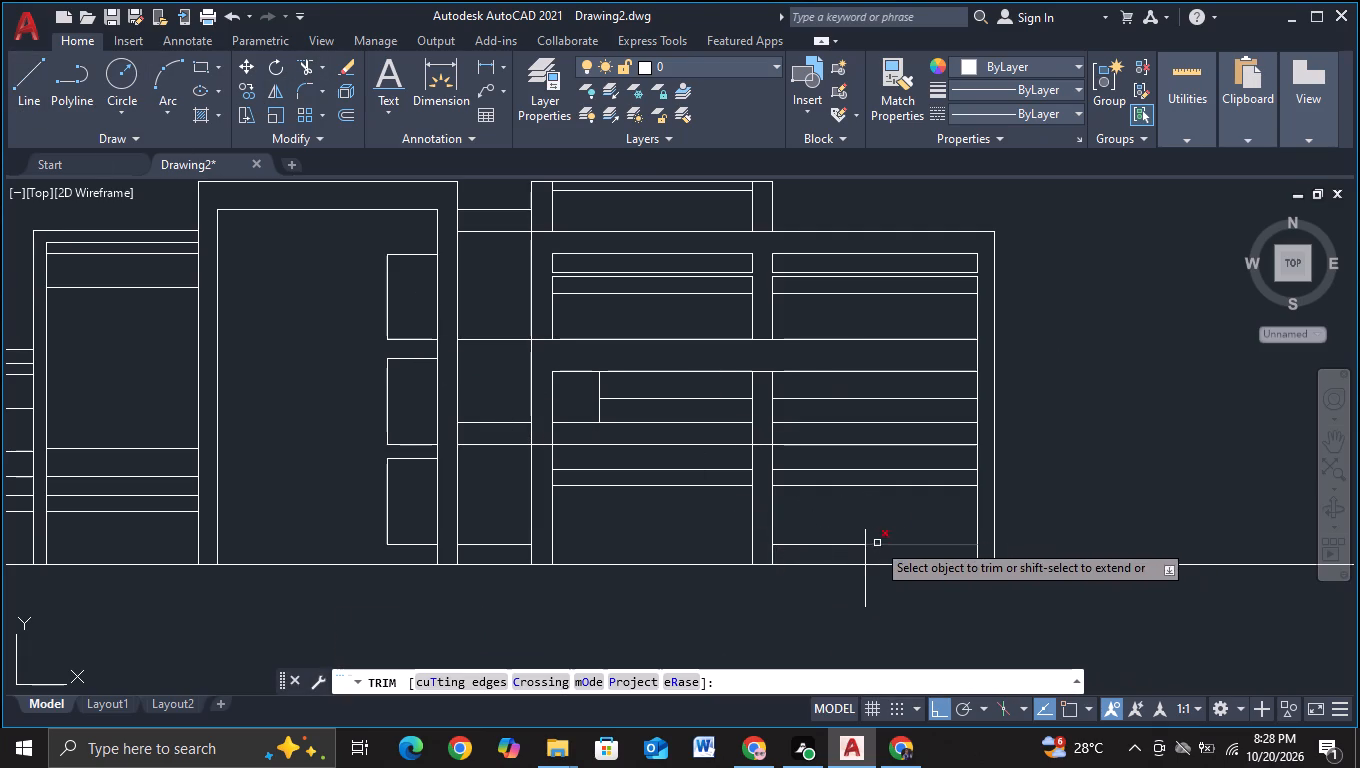
{"action": "left_click", "coordinate": [866, 538]}
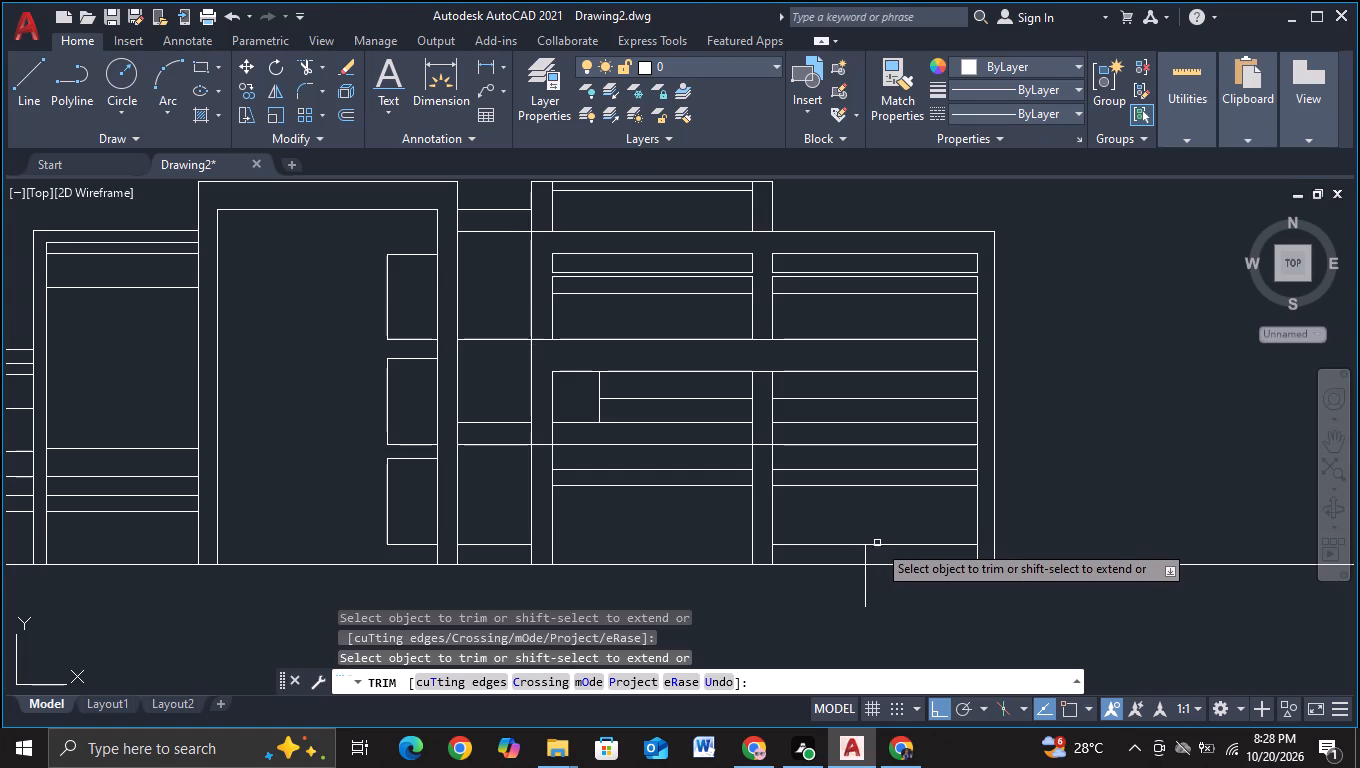
{"action": "left_click", "coordinate": [878, 546]}
{"action": "left_click_drag", "start_coordinate": [857, 593], "coordinate": [904, 592]}
{"action": "scroll", "coordinate": [899, 592], "scroll_direction": "down", "scroll_amount": 1}
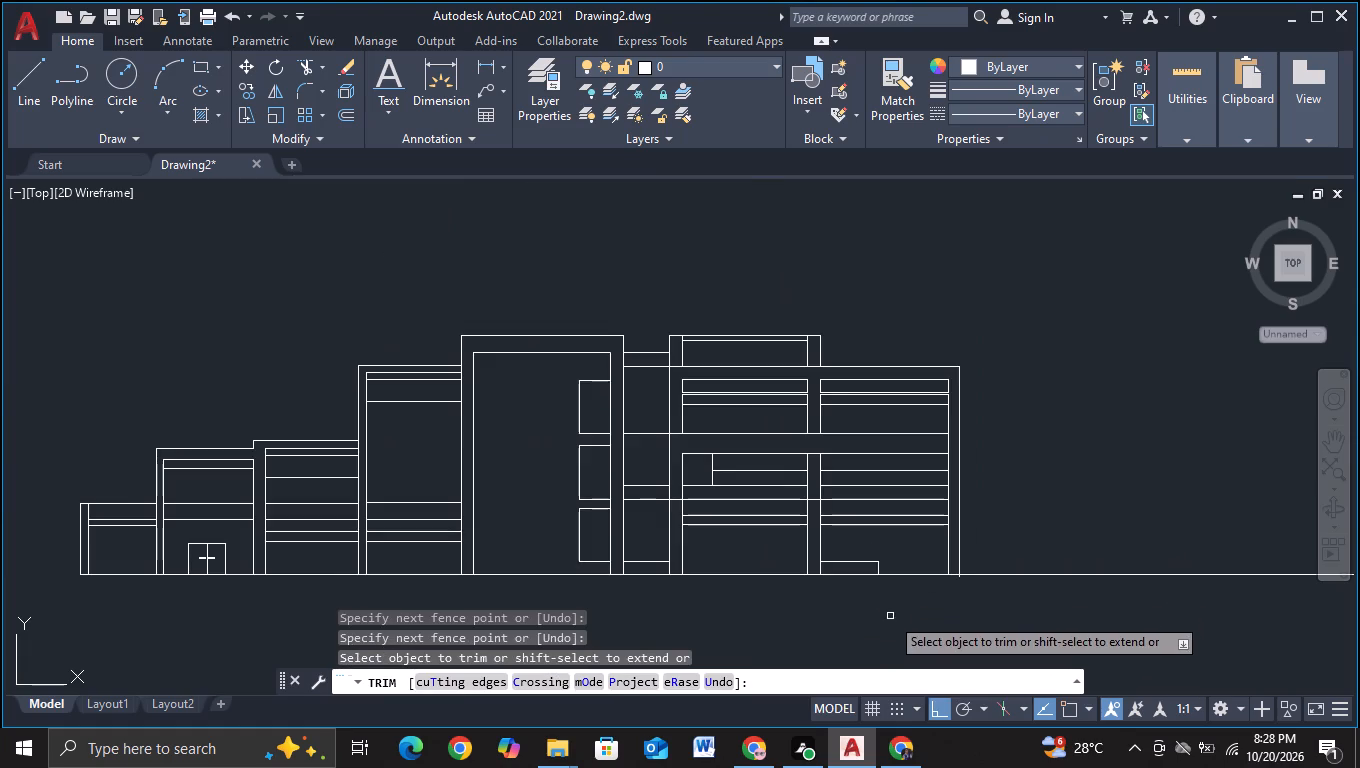
Draw a horizontal line with object snap from the outer edge column outward, extending the floor line below the upper bays past the block.
{"action": "middle_click_drag", "start_coordinate": [890, 616], "coordinate": [800, 552]}
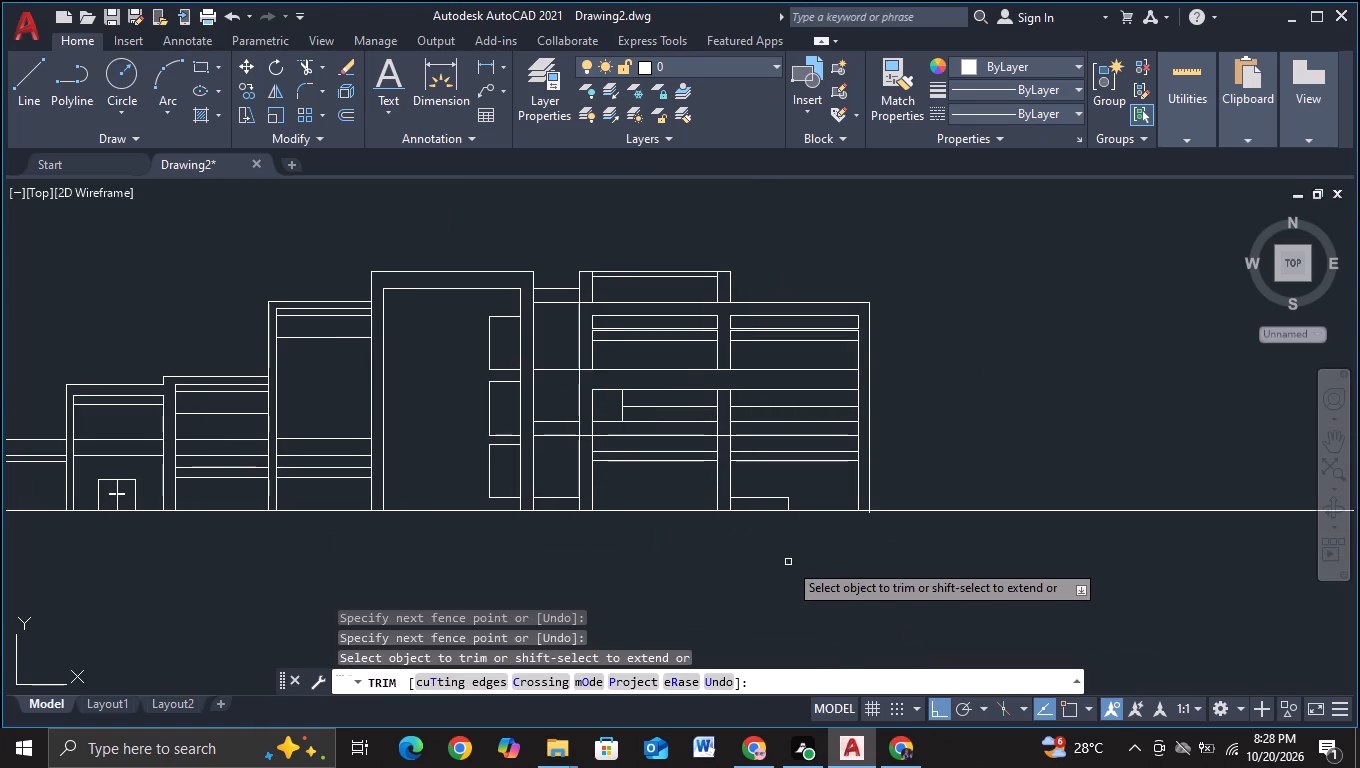
{"action": "middle_click_drag", "start_coordinate": [755, 571], "coordinate": [725, 569]}
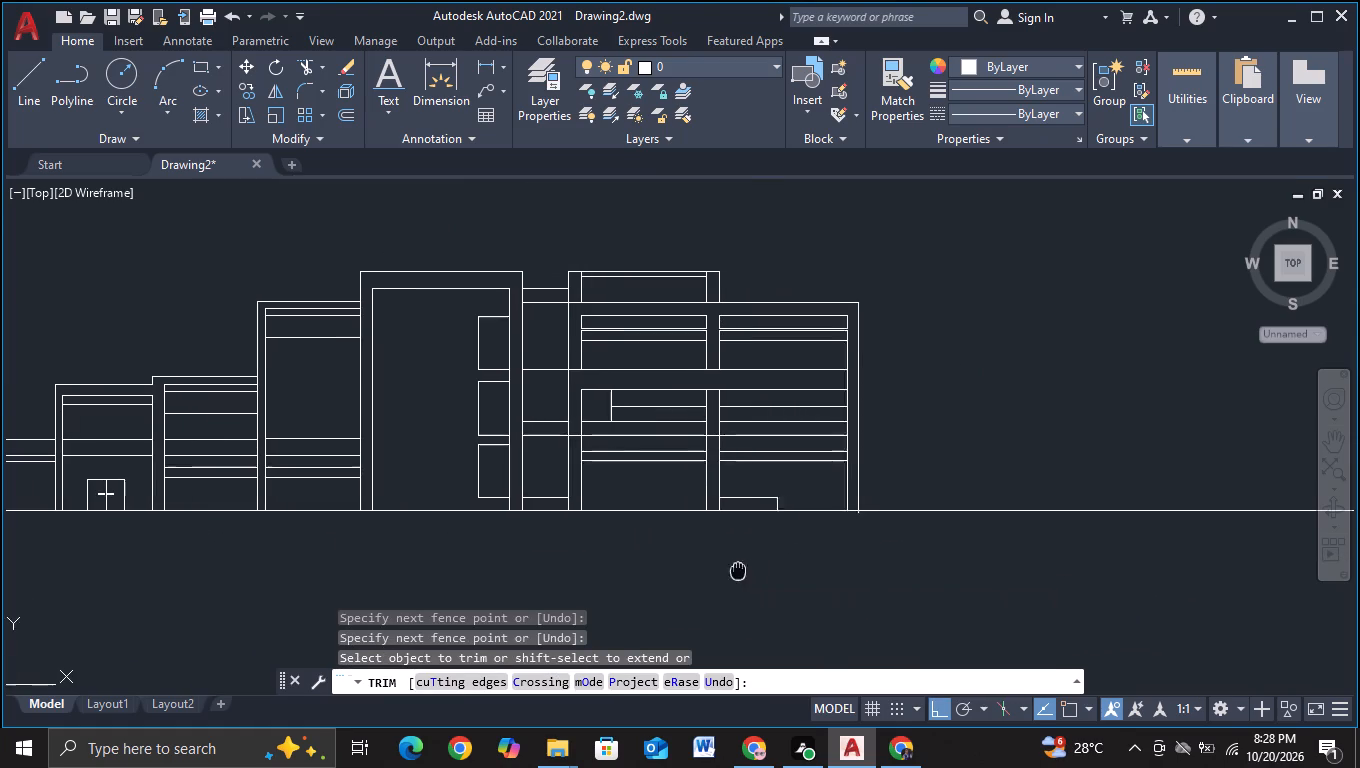
{"action": "middle_click_drag", "start_coordinate": [725, 569], "coordinate": [680, 558]}
{"action": "middle_click_drag", "start_coordinate": [699, 567], "coordinate": [608, 573]}
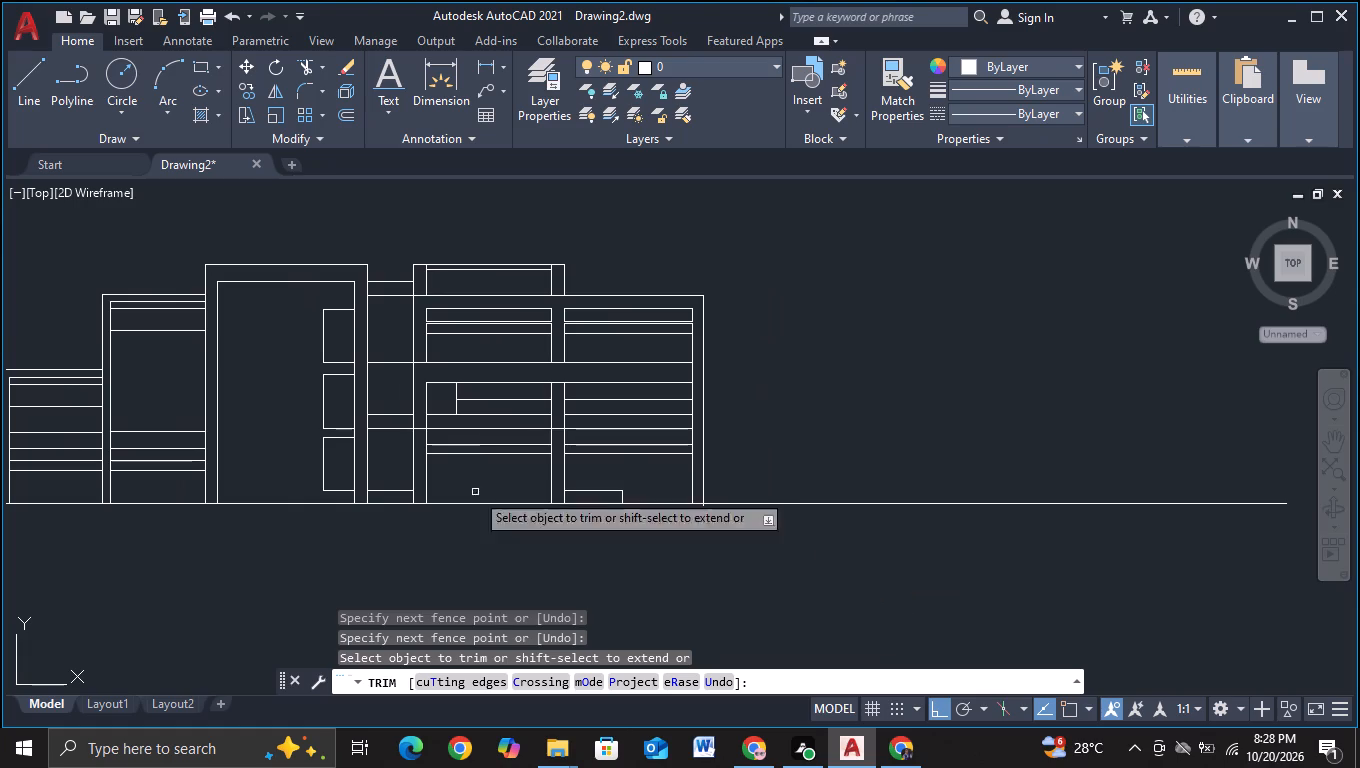
{"action": "left_click", "coordinate": [18, 85]}
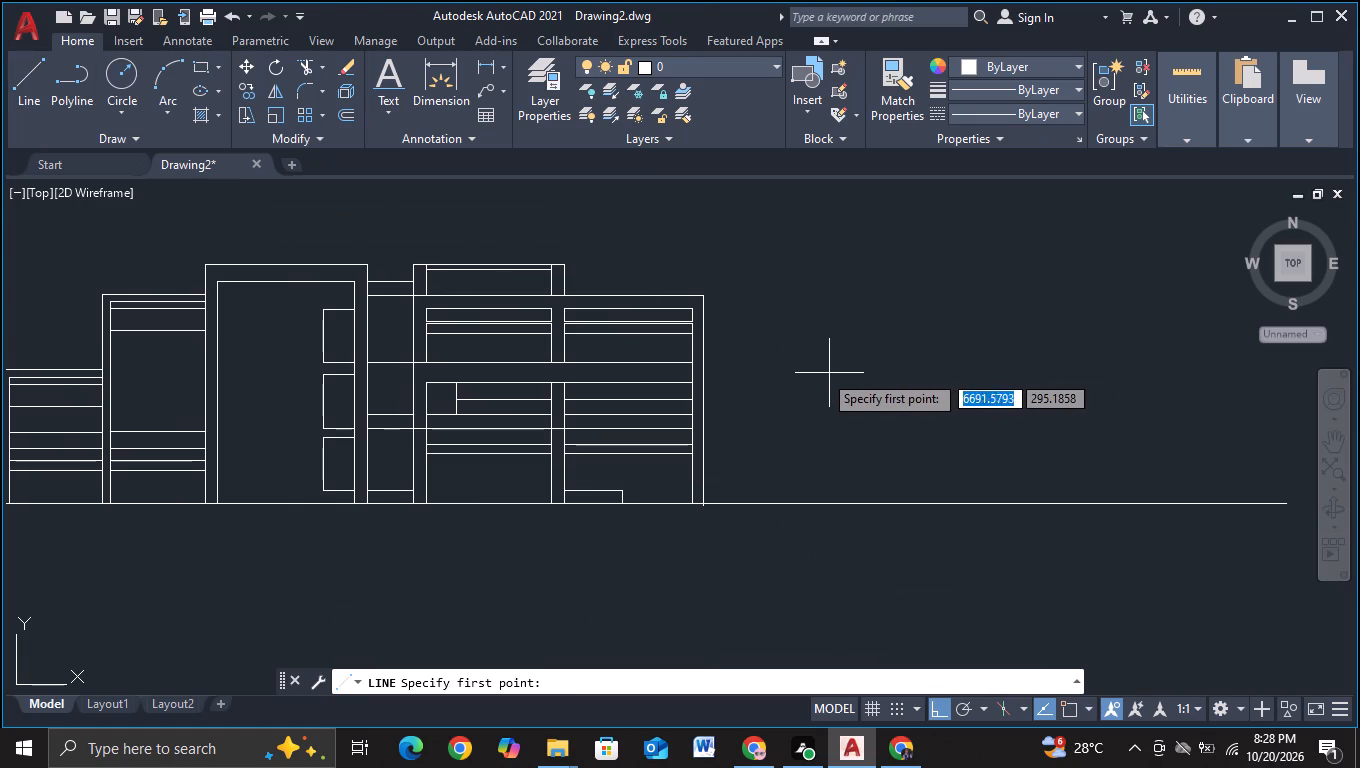
{"action": "key", "text": "F3"}
{"action": "left_click", "coordinate": [689, 362]}
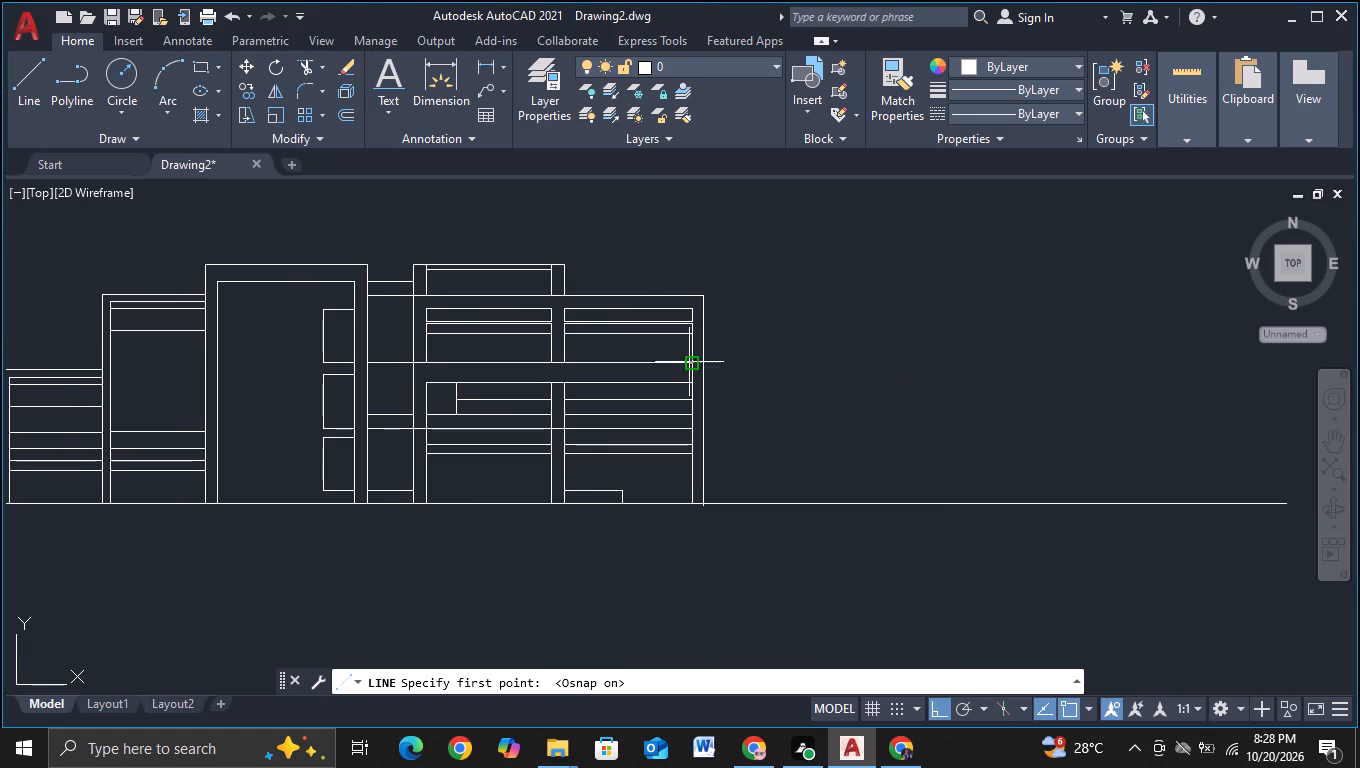
{"action": "left_click", "coordinate": [961, 362]}
{"action": "key", "text": "Escape"}
Draw a horizontal line about 775 units long outward from the outer edge column, continuing the lower full-width floor line.
{"action": "left_click", "coordinate": [13, 78]}
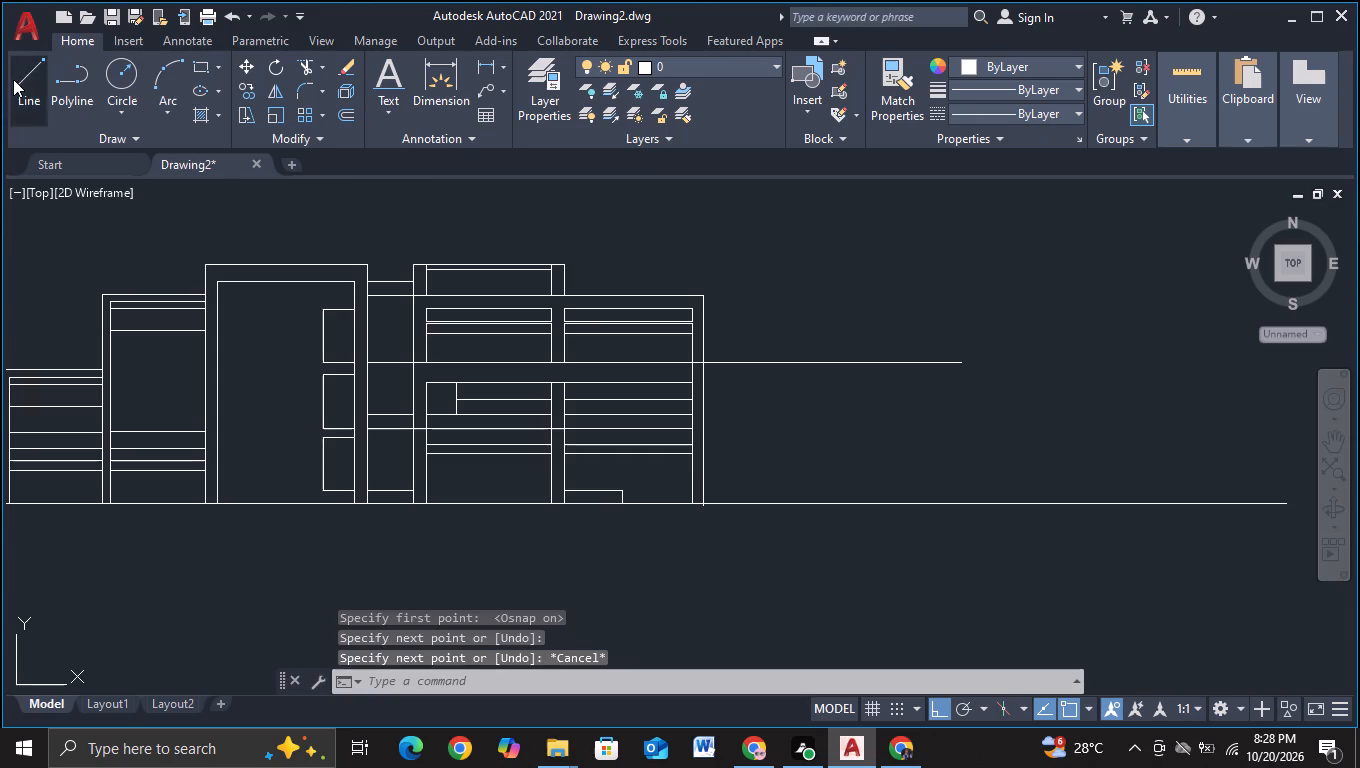
{"action": "scroll", "coordinate": [840, 468], "scroll_direction": "up", "scroll_amount": 1}
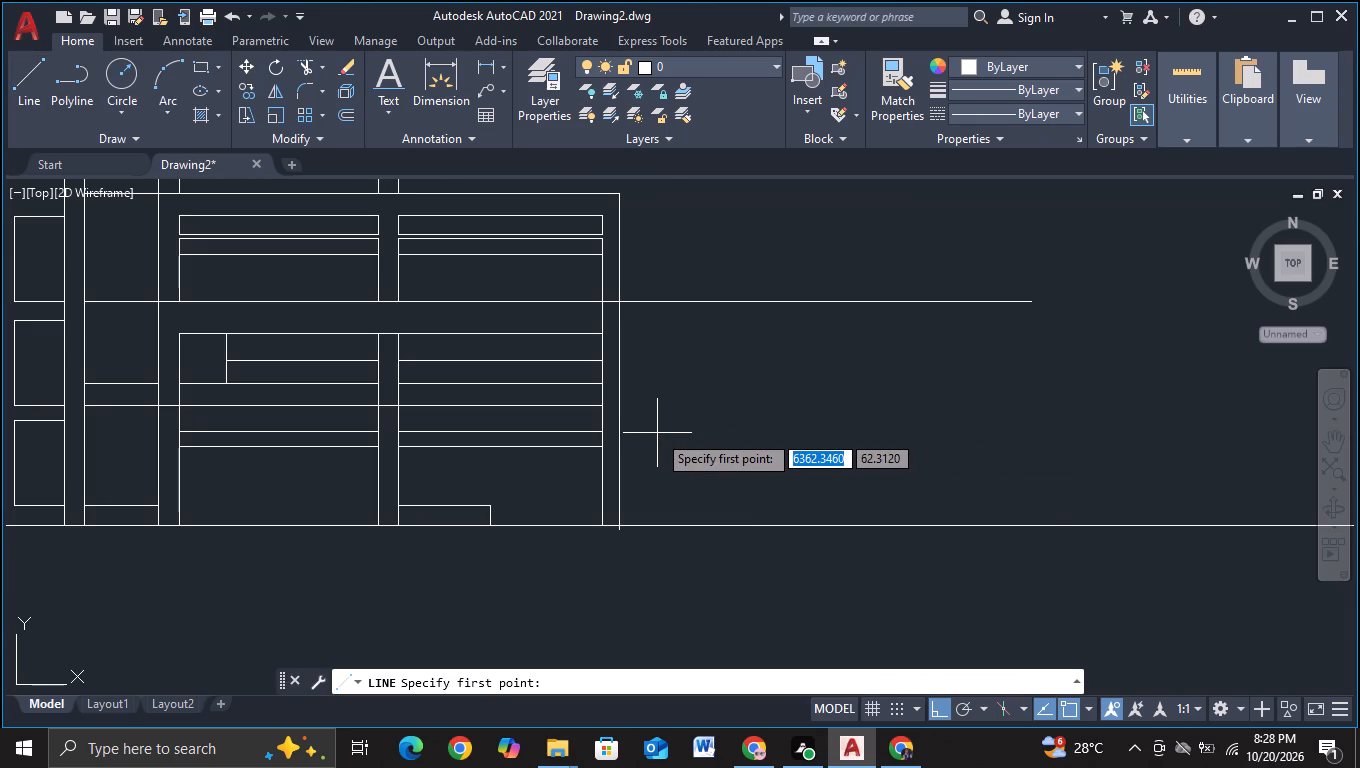
{"action": "left_click", "coordinate": [600, 408]}
{"action": "left_click", "coordinate": [987, 432]}
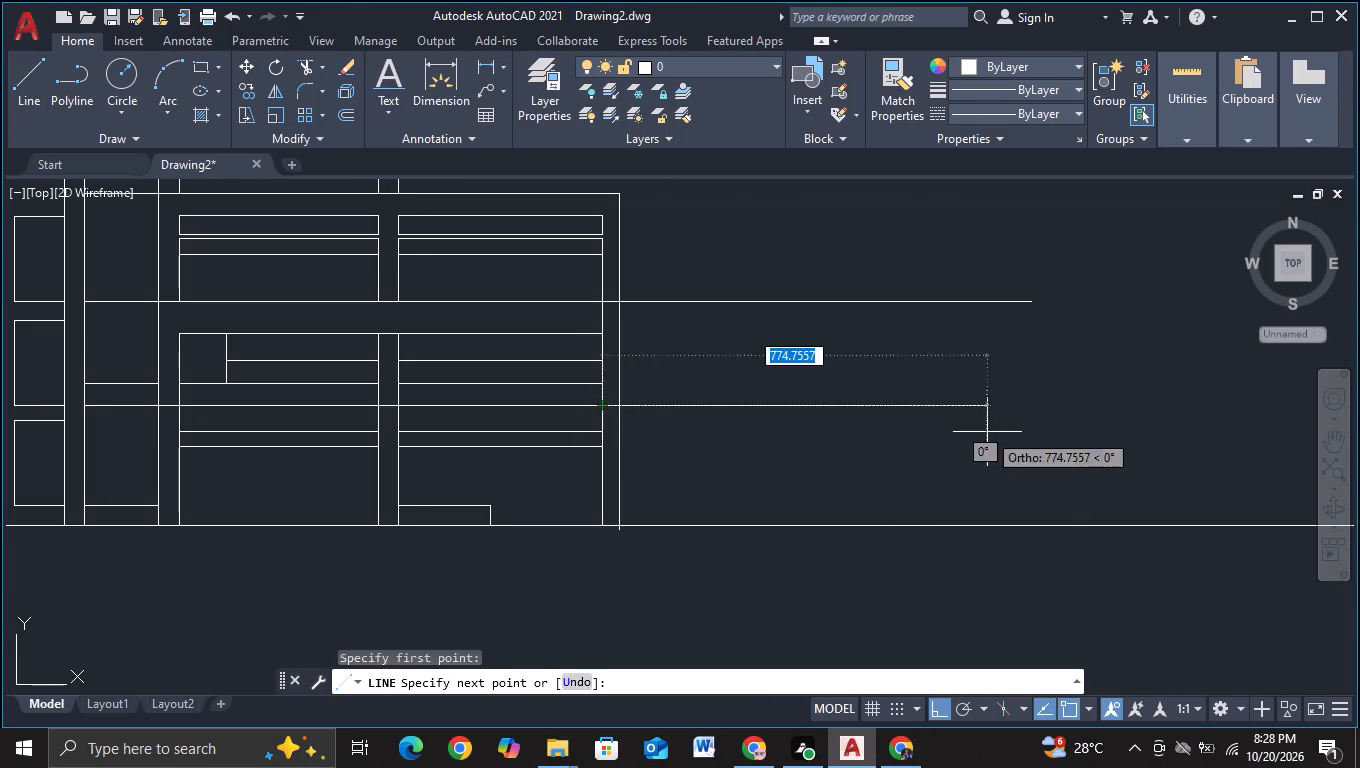
{"action": "key", "text": "Escape"}
Draw a vertical line beyond the block, from below the ground line up past both extended floor lines.
{"action": "scroll", "coordinate": [963, 432], "scroll_direction": "down", "scroll_amount": 1}
{"action": "middle_click_drag", "start_coordinate": [944, 446], "coordinate": [968, 424]}
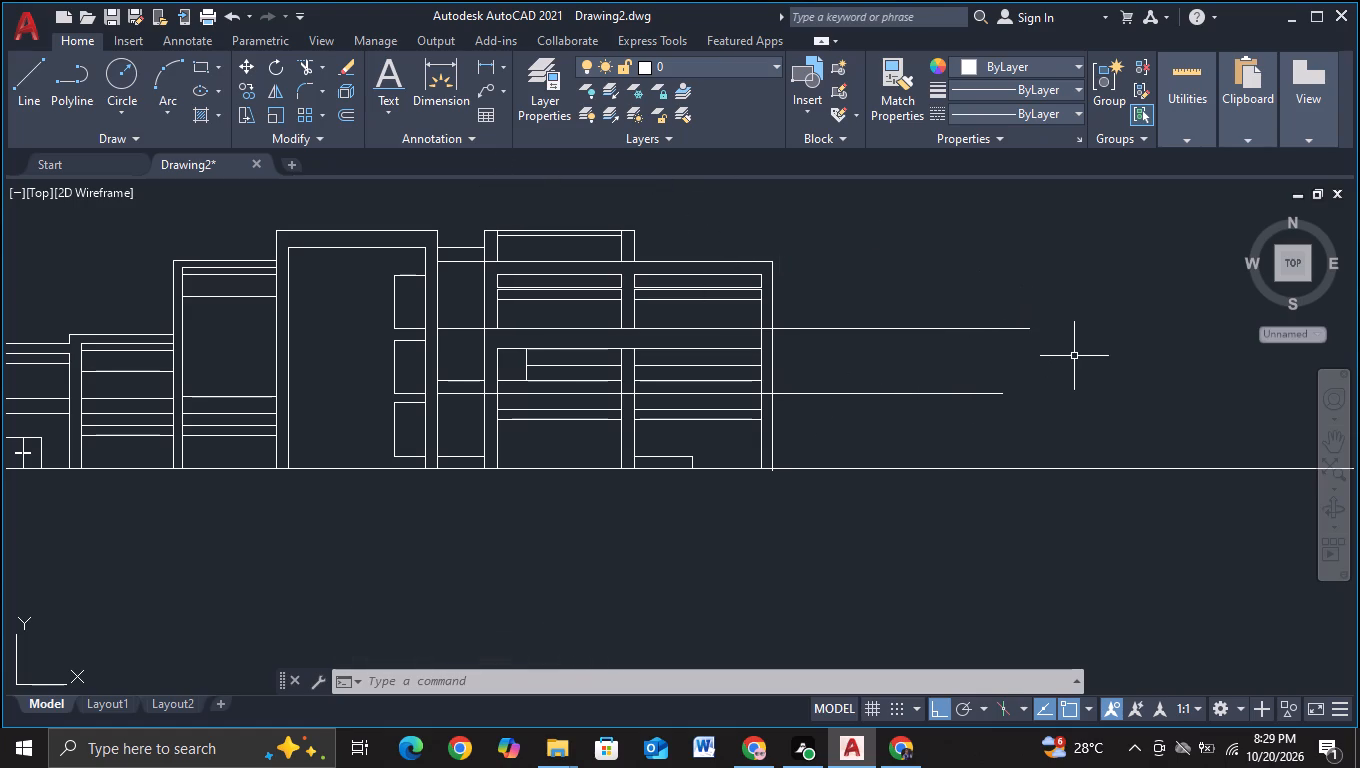
{"action": "middle_click_drag", "start_coordinate": [1080, 368], "coordinate": [903, 360]}
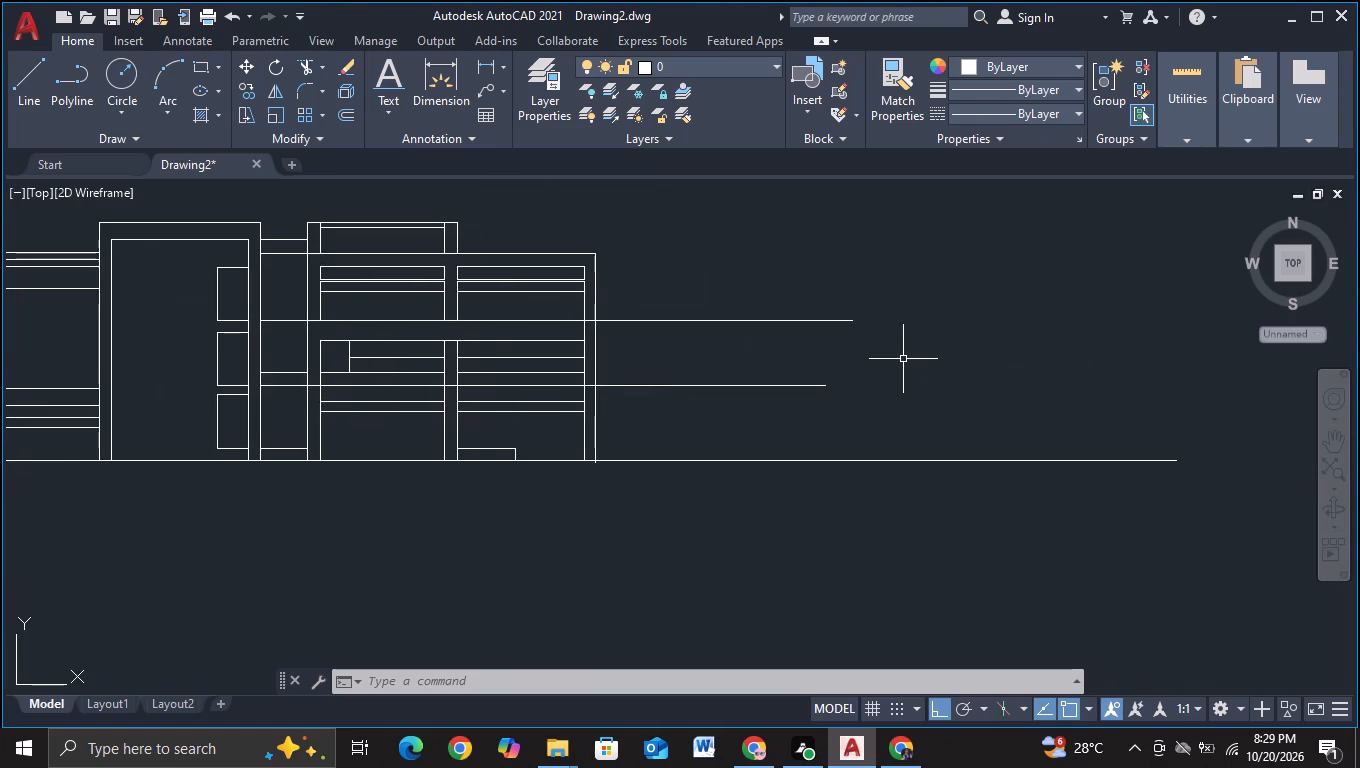
{"action": "middle_click_drag", "start_coordinate": [903, 359], "coordinate": [810, 381]}
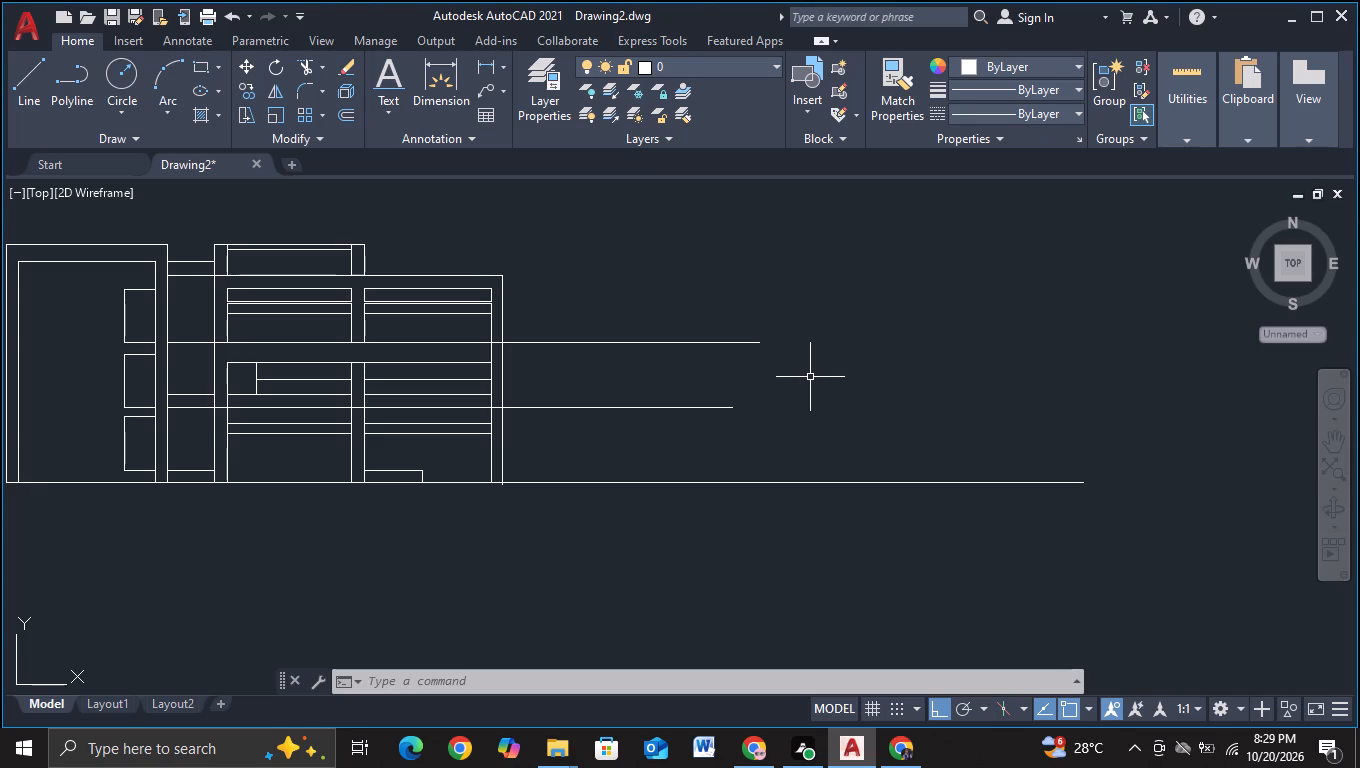
{"action": "middle_click_drag", "start_coordinate": [808, 394], "coordinate": [774, 378]}
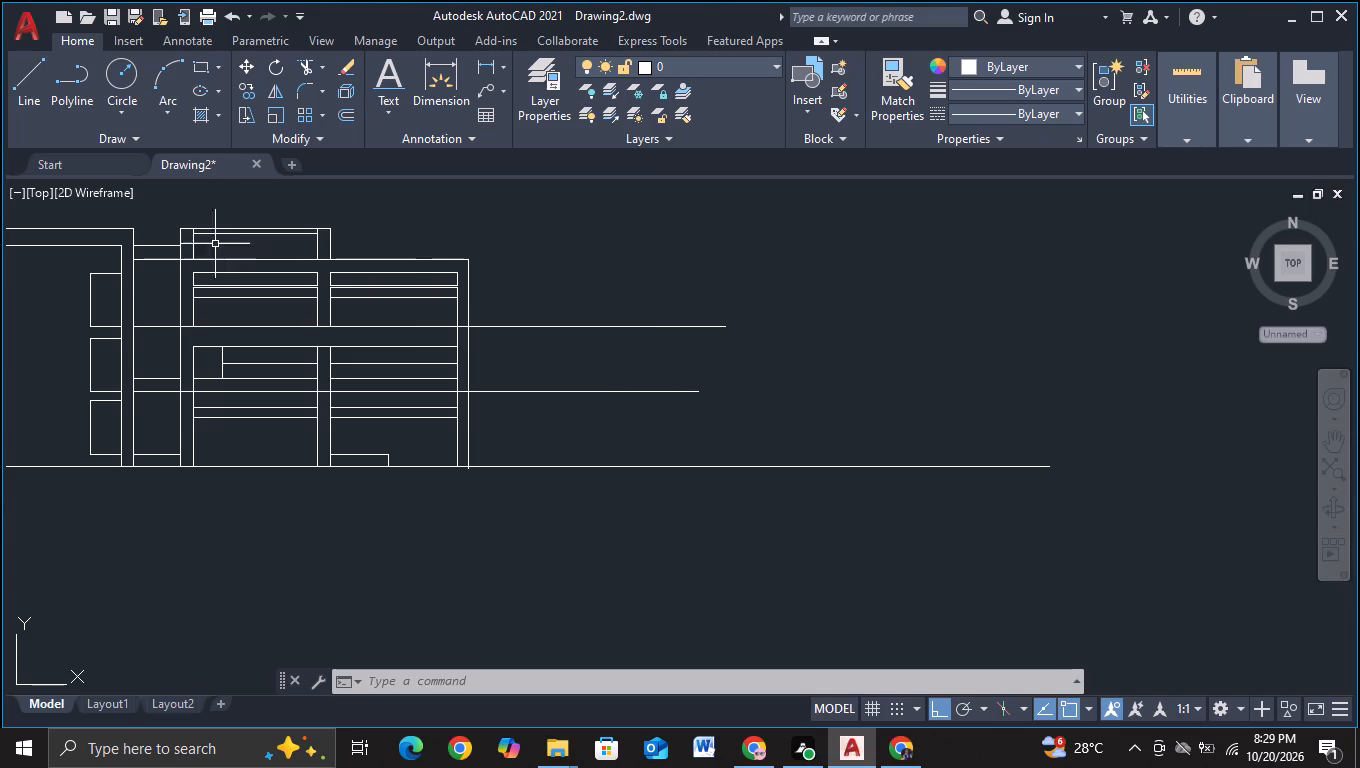
{"action": "left_click", "coordinate": [40, 102]}
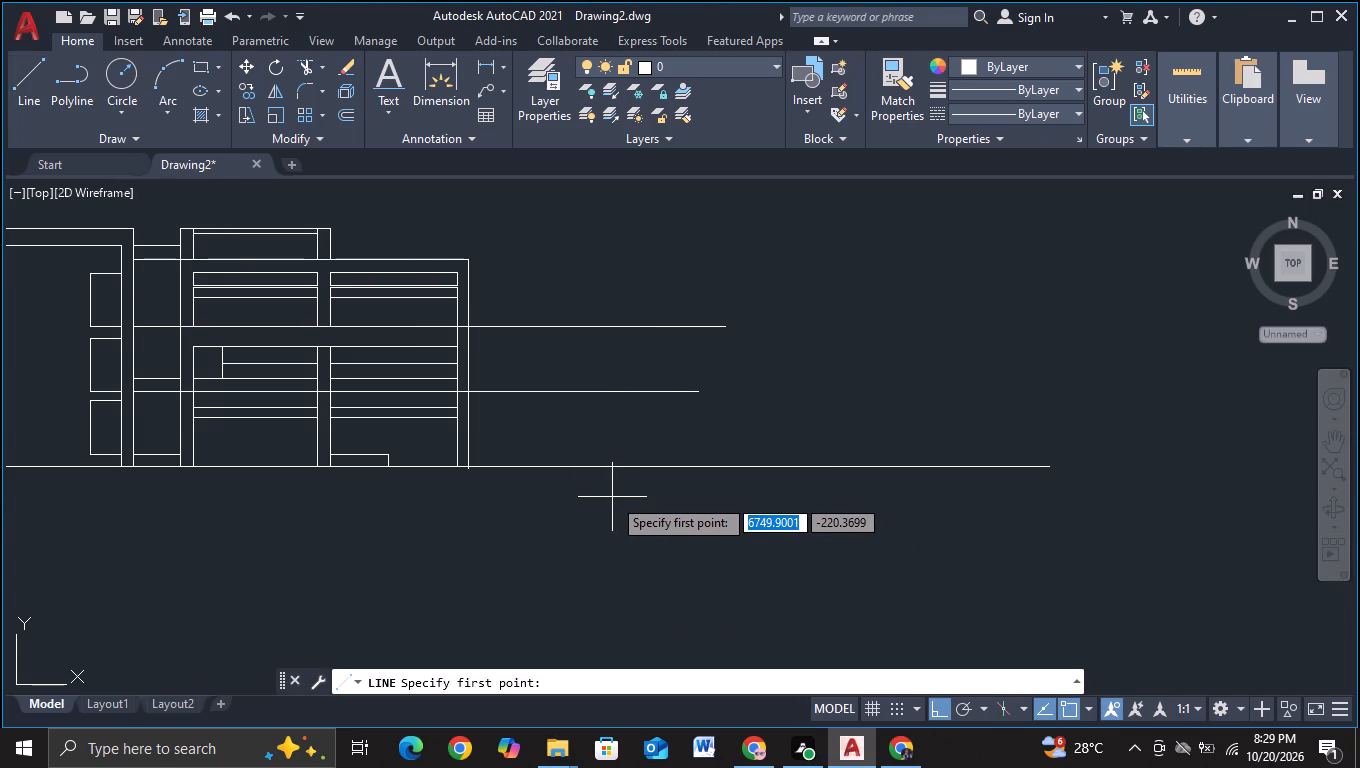
{"action": "left_click", "coordinate": [619, 499]}
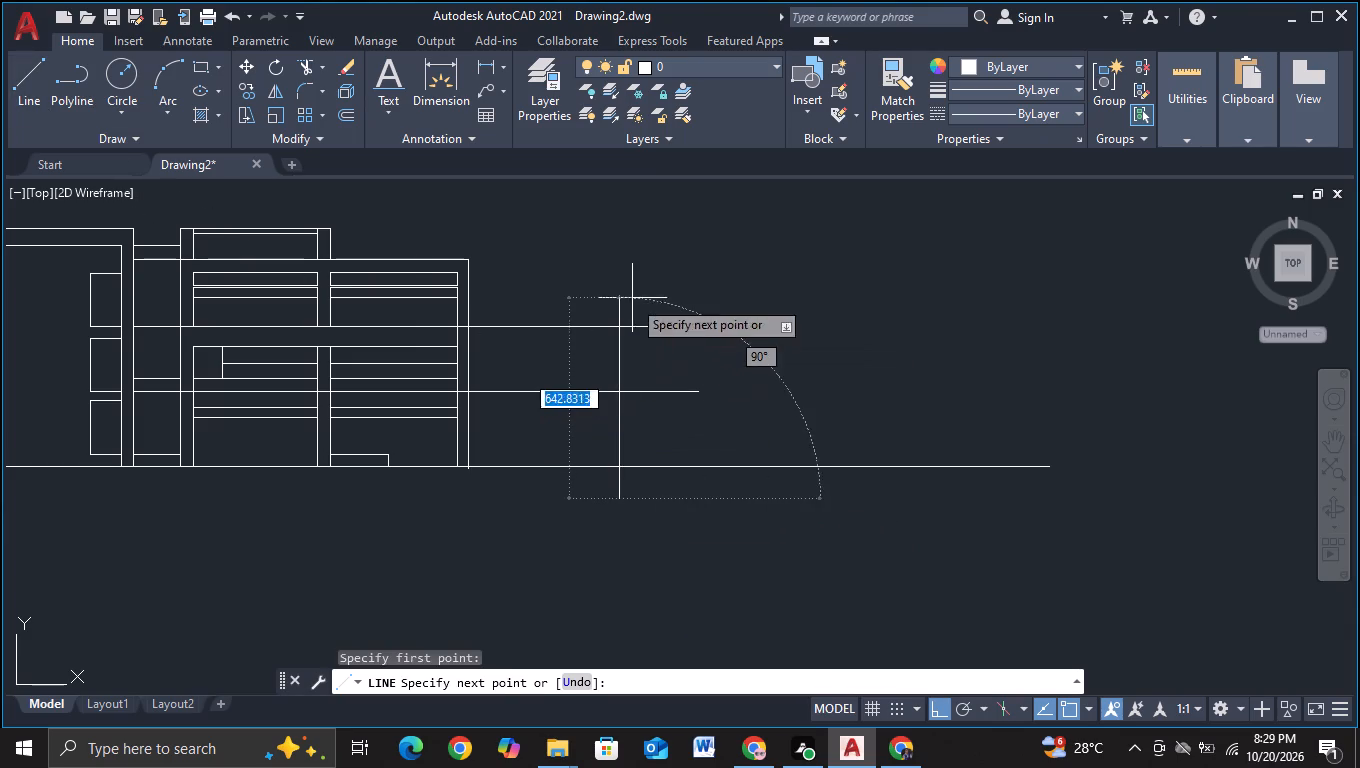
{"action": "left_click", "coordinate": [622, 281]}
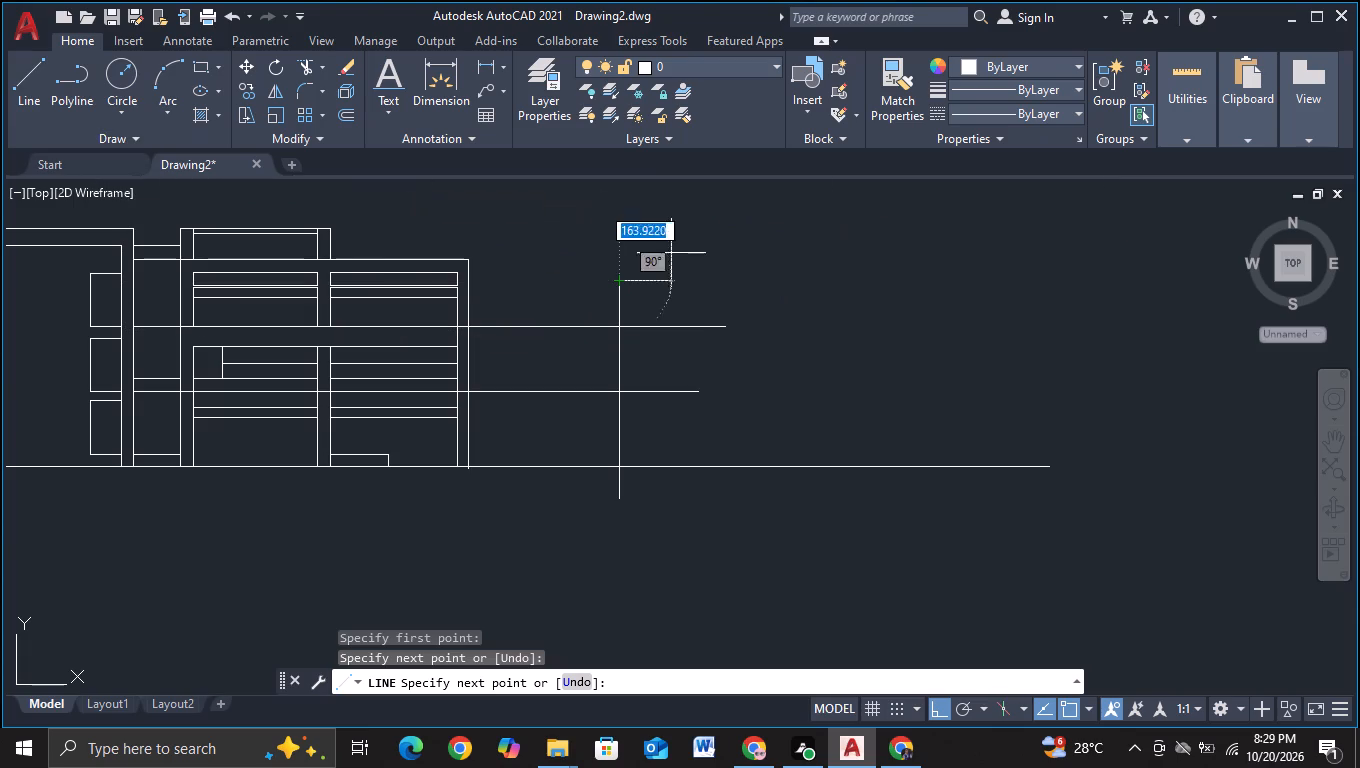
{"action": "key", "text": "Escape"}
{"action": "left_click", "coordinate": [26, 87]}
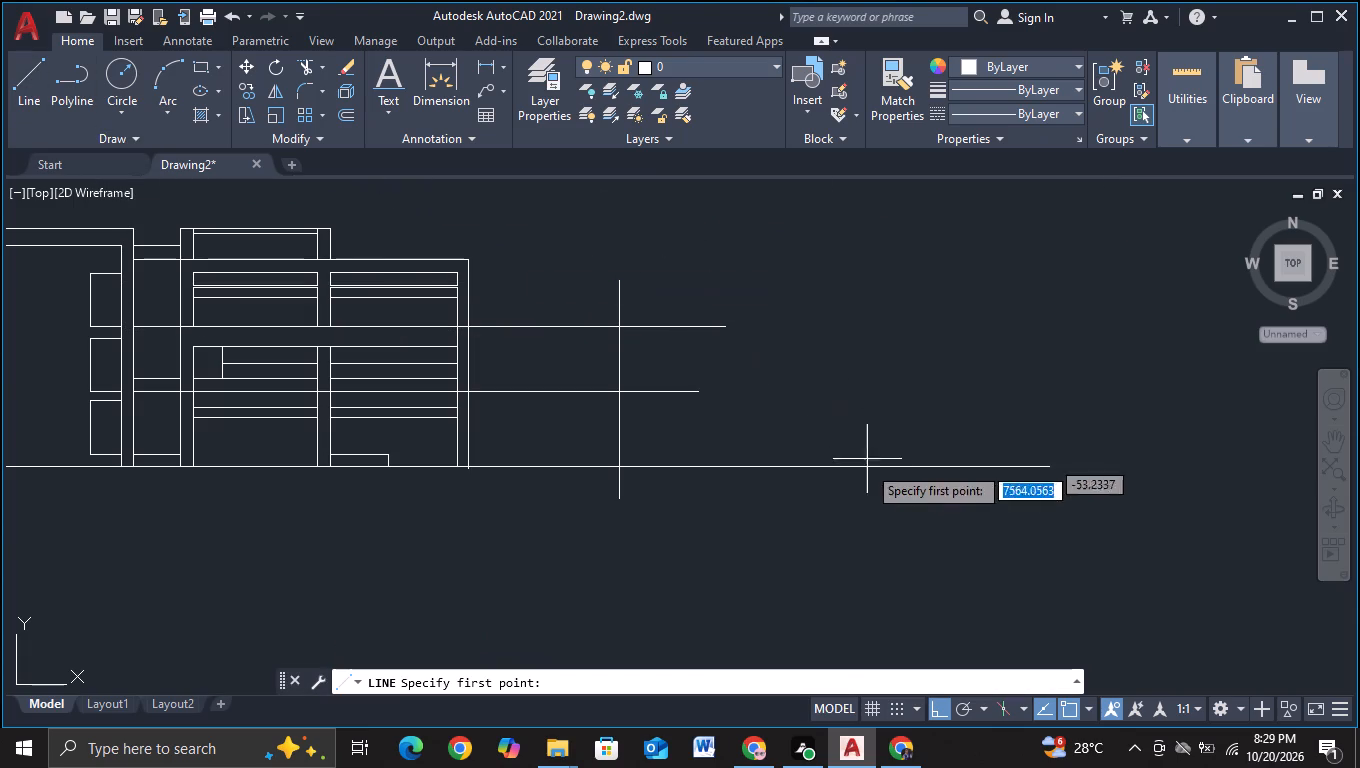
{"action": "key", "text": "Escape"}
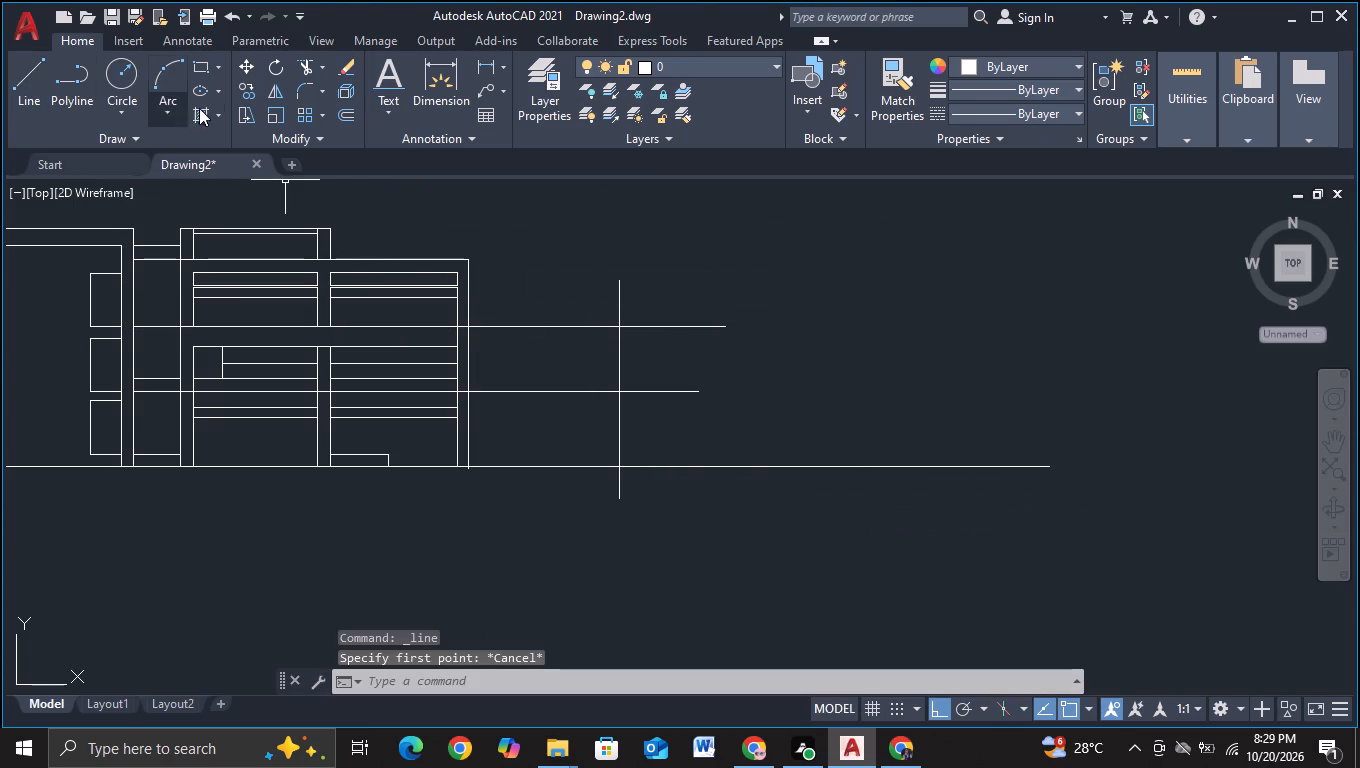
Trim the new vertical line above the upper extended floor line and below the ground line.
{"action": "left_click", "coordinate": [302, 65]}
{"action": "left_click_drag", "start_coordinate": [587, 303], "coordinate": [728, 303]}
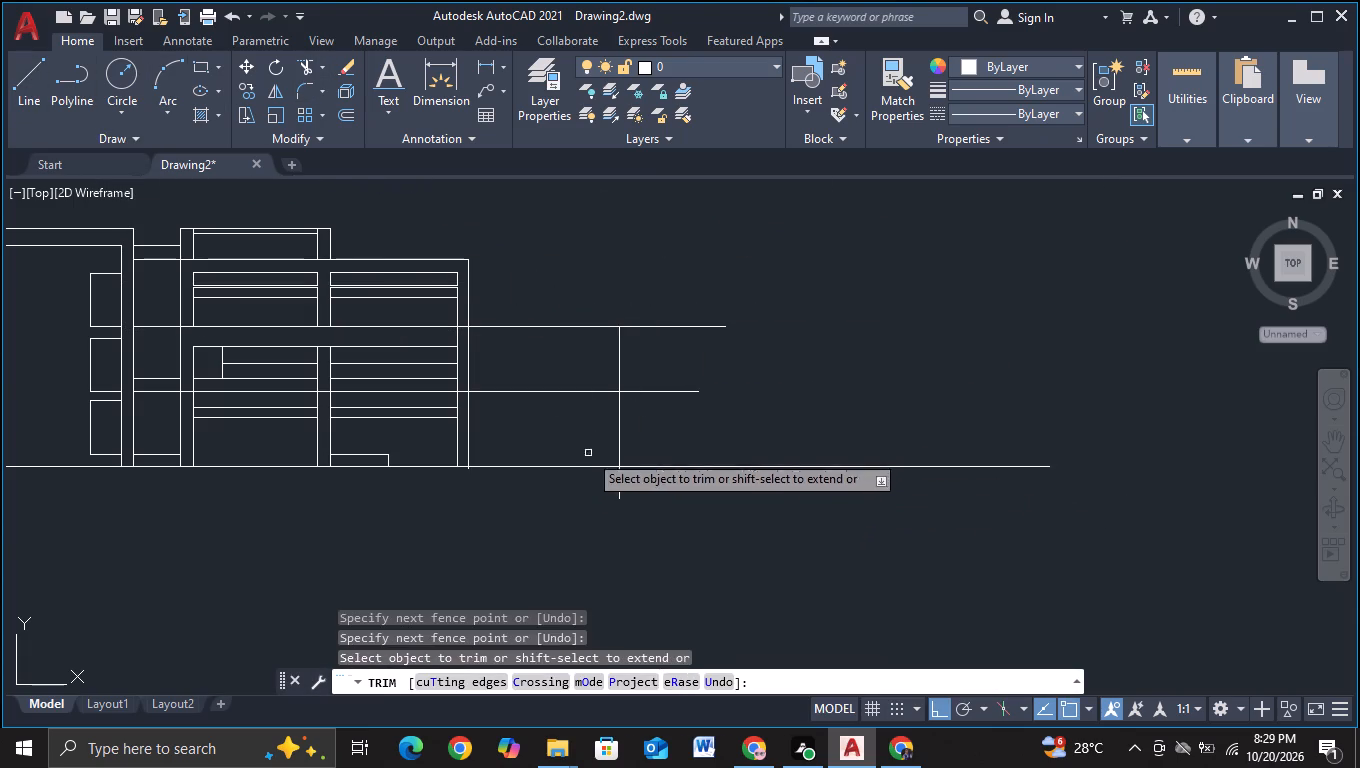
{"action": "left_click_drag", "start_coordinate": [584, 494], "coordinate": [716, 504]}
{"action": "key", "text": "Escape"}
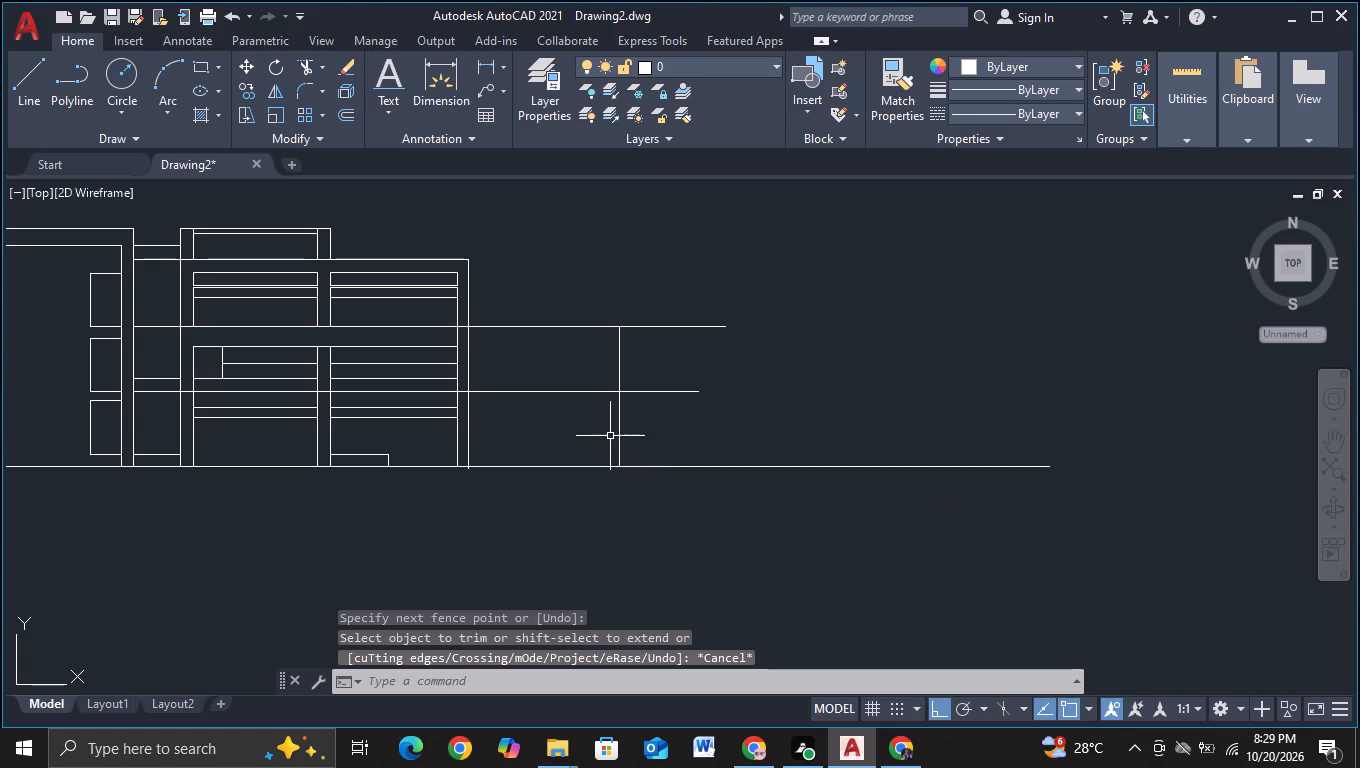
Move the trimmed vertical line, using its lower endpoint on the ground line as the base point.
{"action": "left_click", "coordinate": [621, 436]}
{"action": "key", "text": "m"}
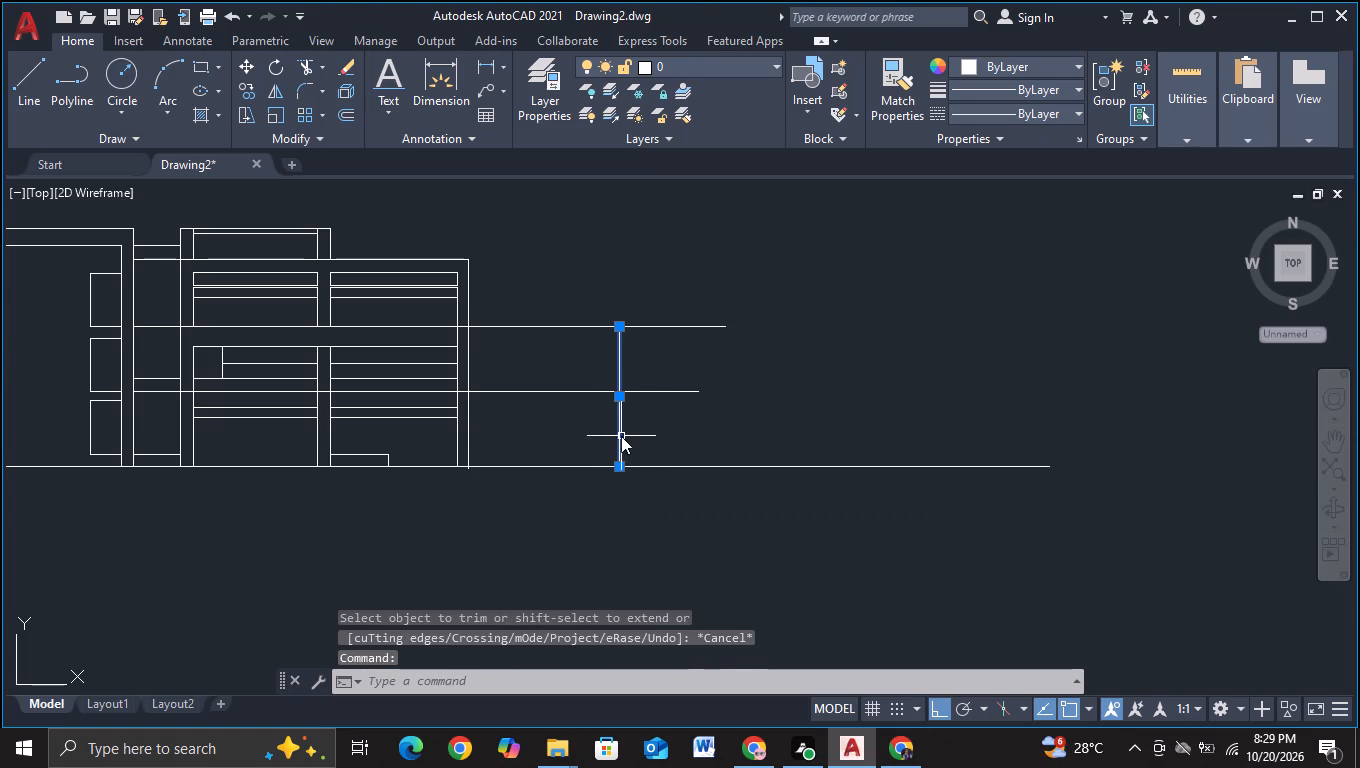
{"action": "left_click", "coordinate": [709, 476]}
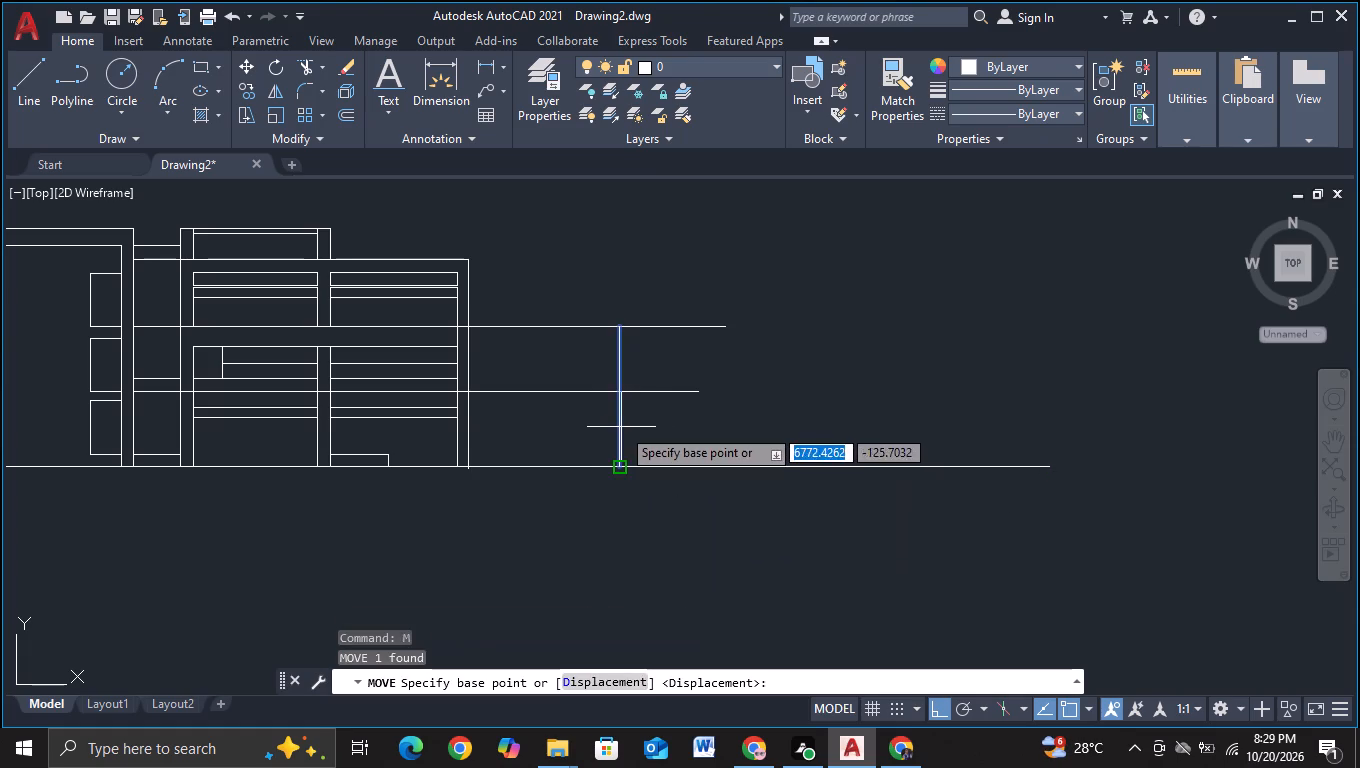
{"action": "left_click", "coordinate": [621, 427]}
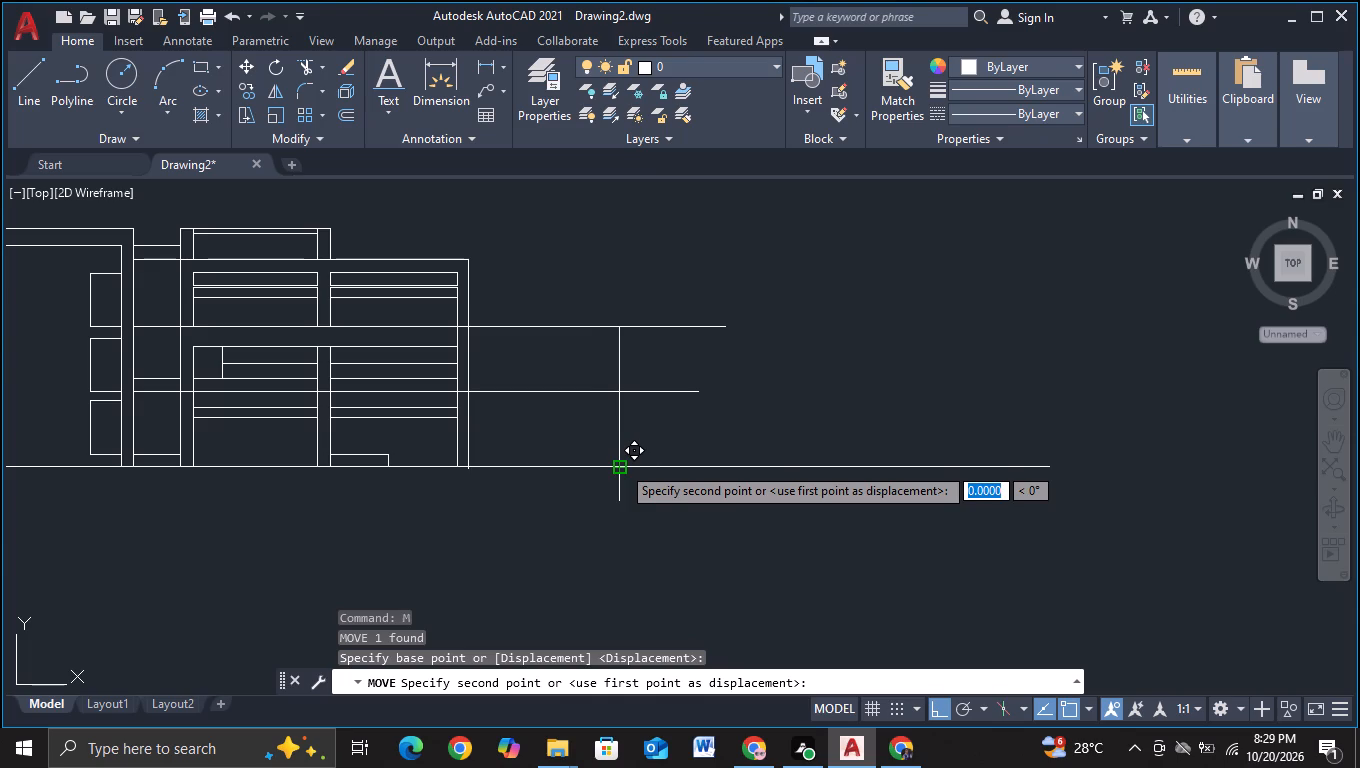